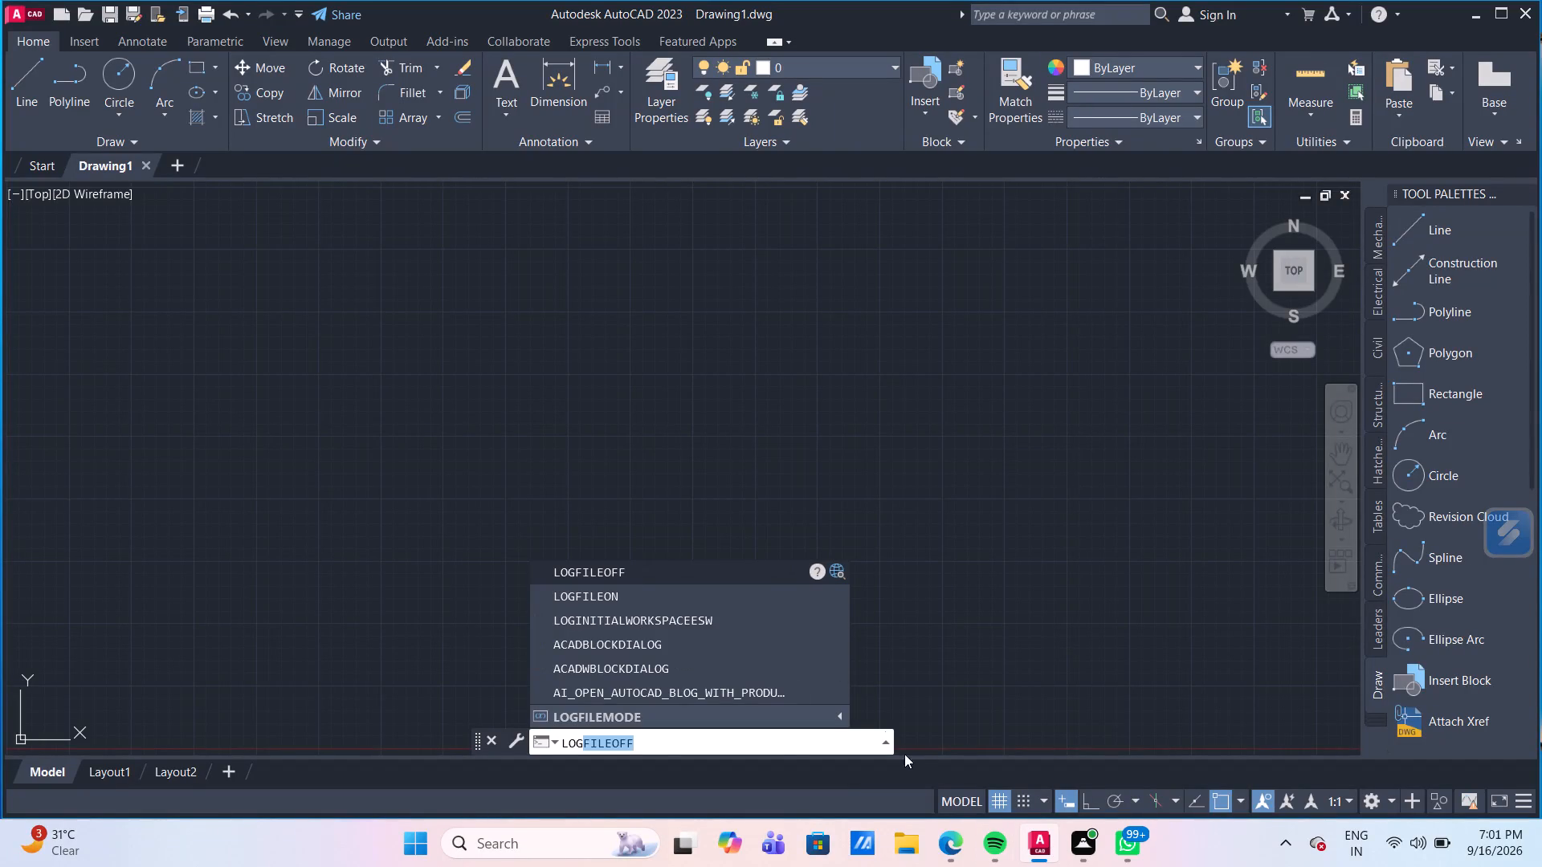
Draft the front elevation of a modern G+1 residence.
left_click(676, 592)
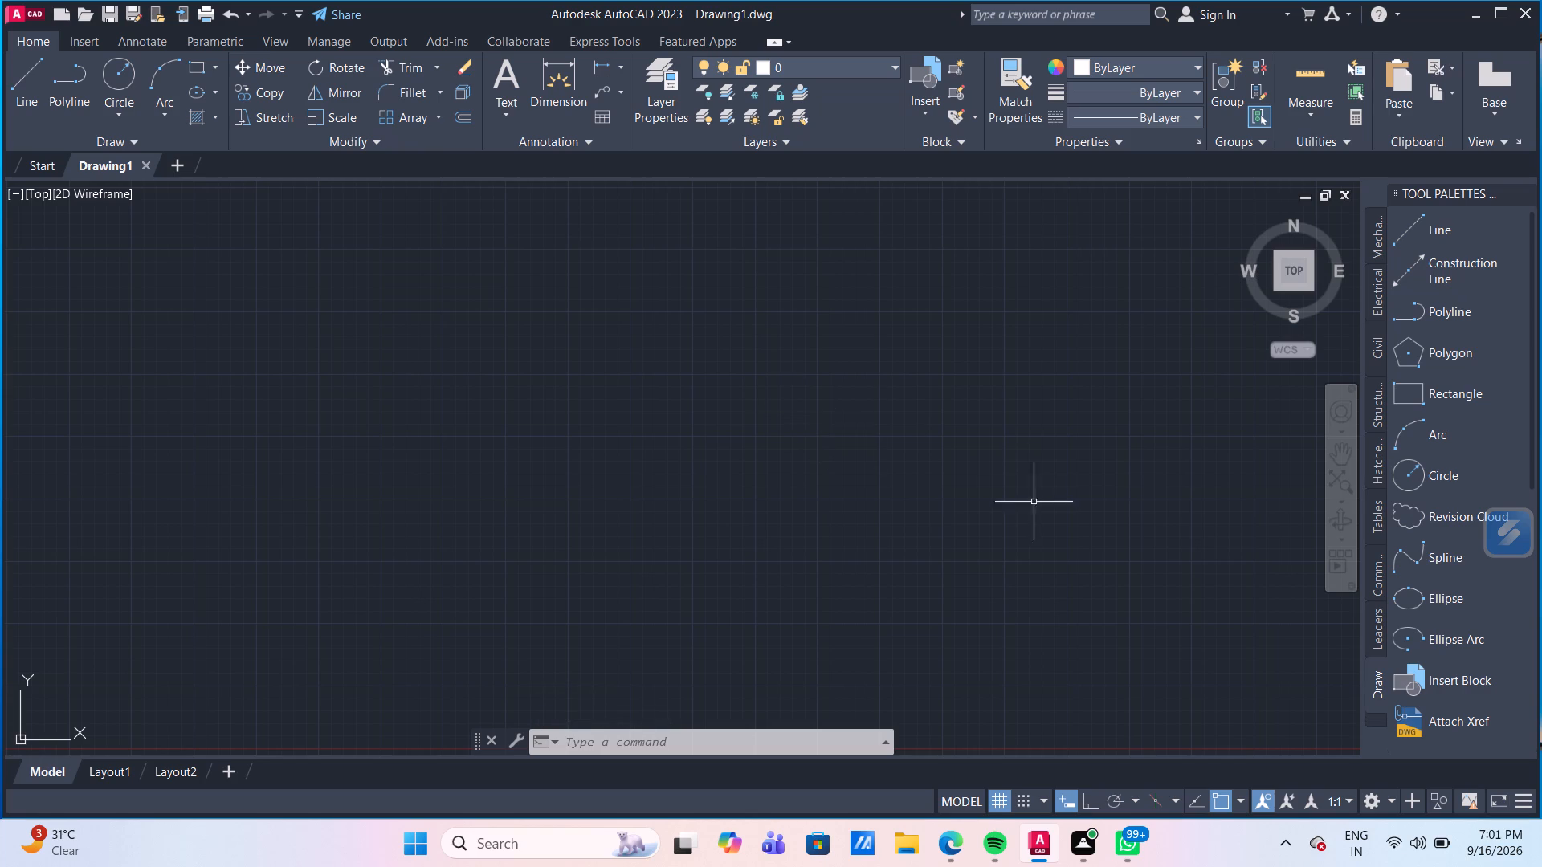
Configure the drawing units with length precision 0 and millimeters as the insertion scale.
left_click(708, 745)
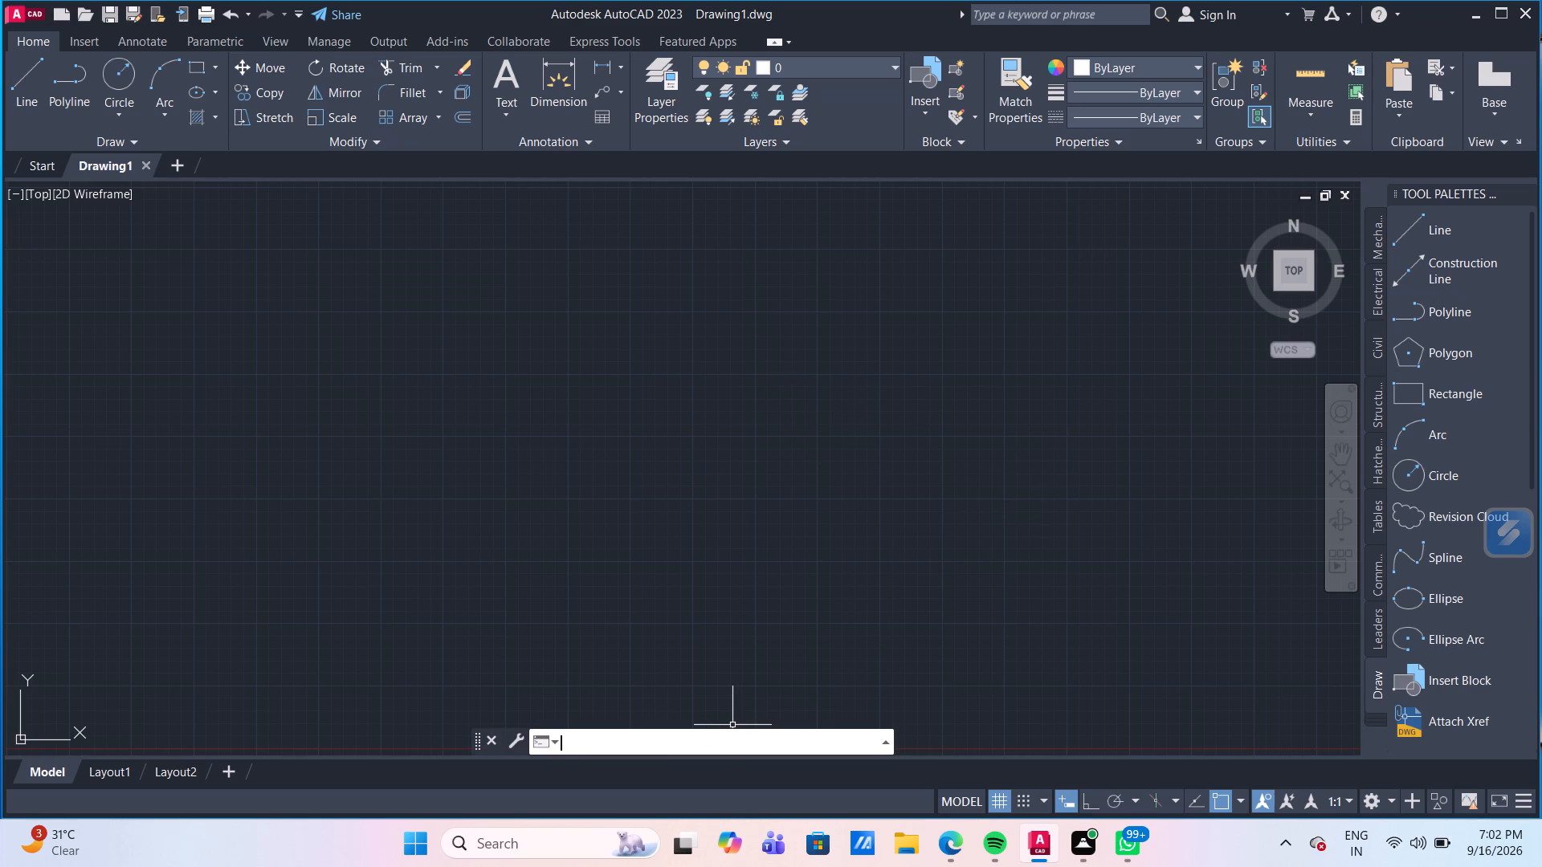
type("UNI")
key("BackSpace")
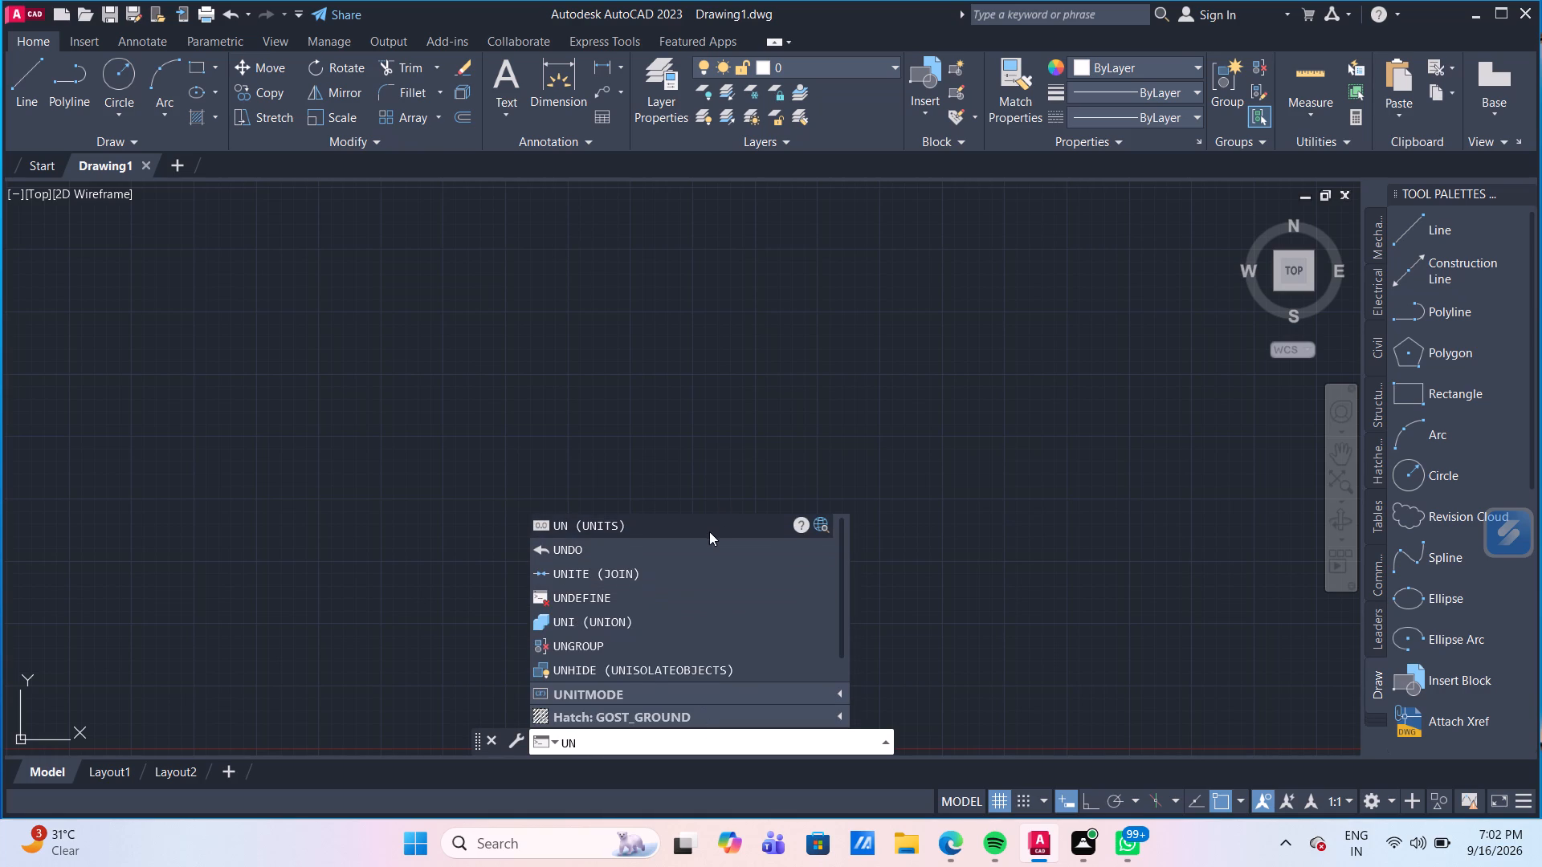
left_click(706, 525)
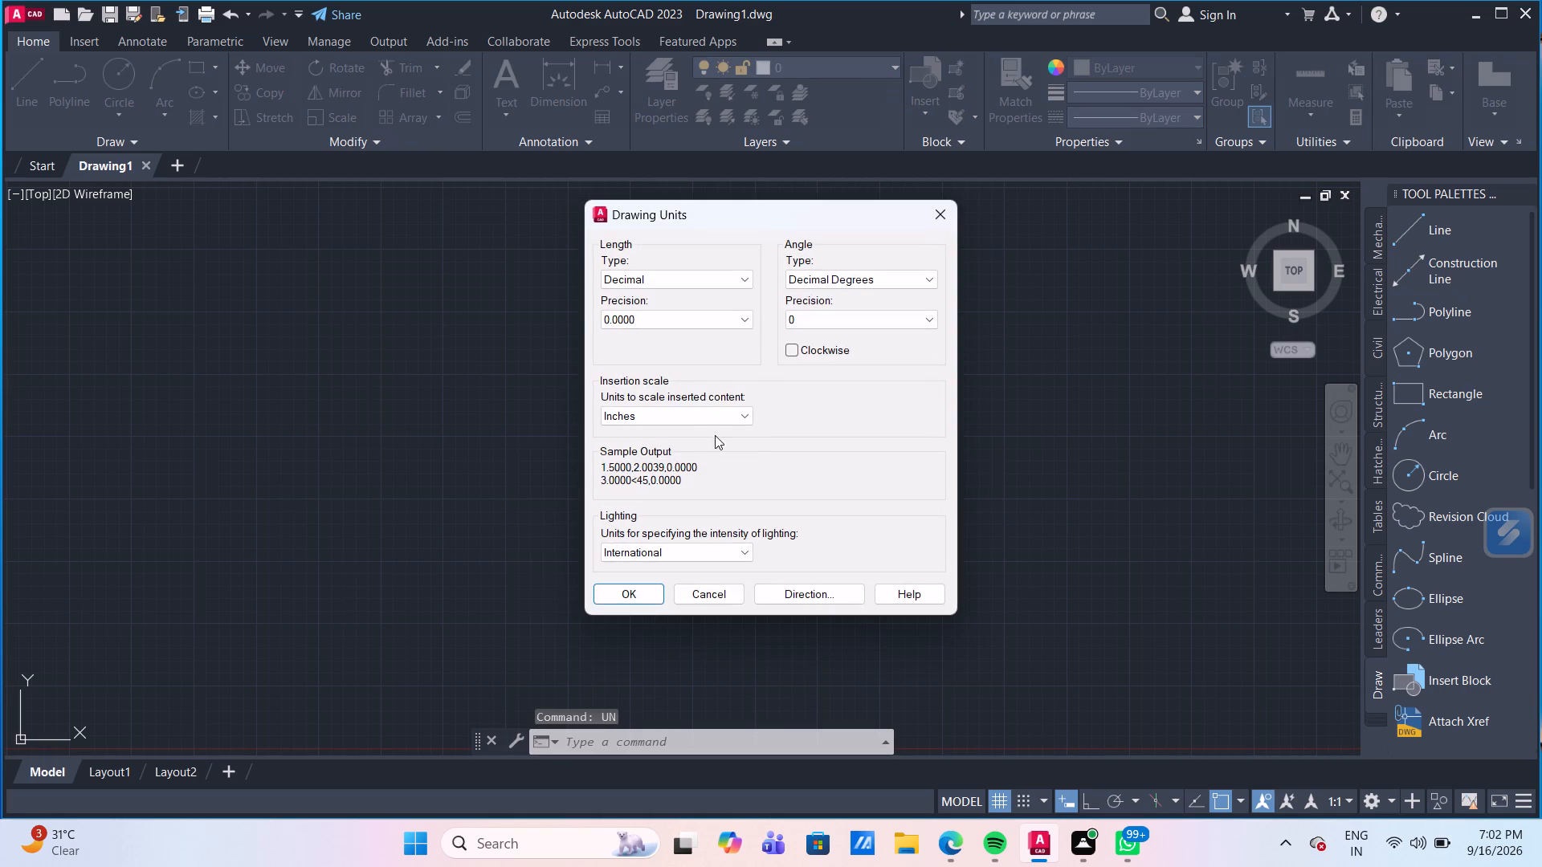
left_click(692, 309)
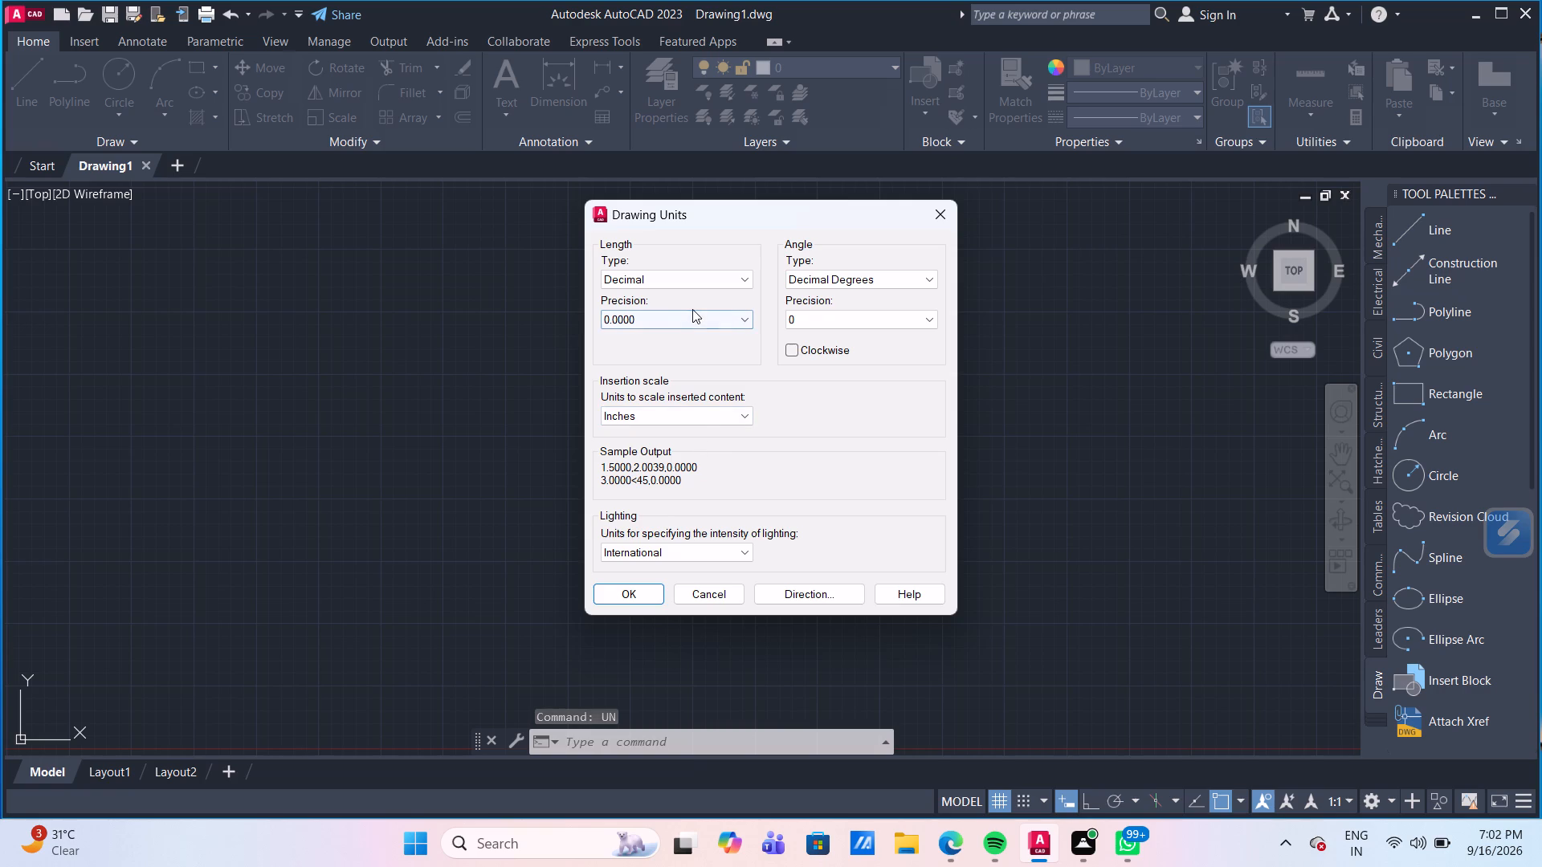
left_click(693, 319)
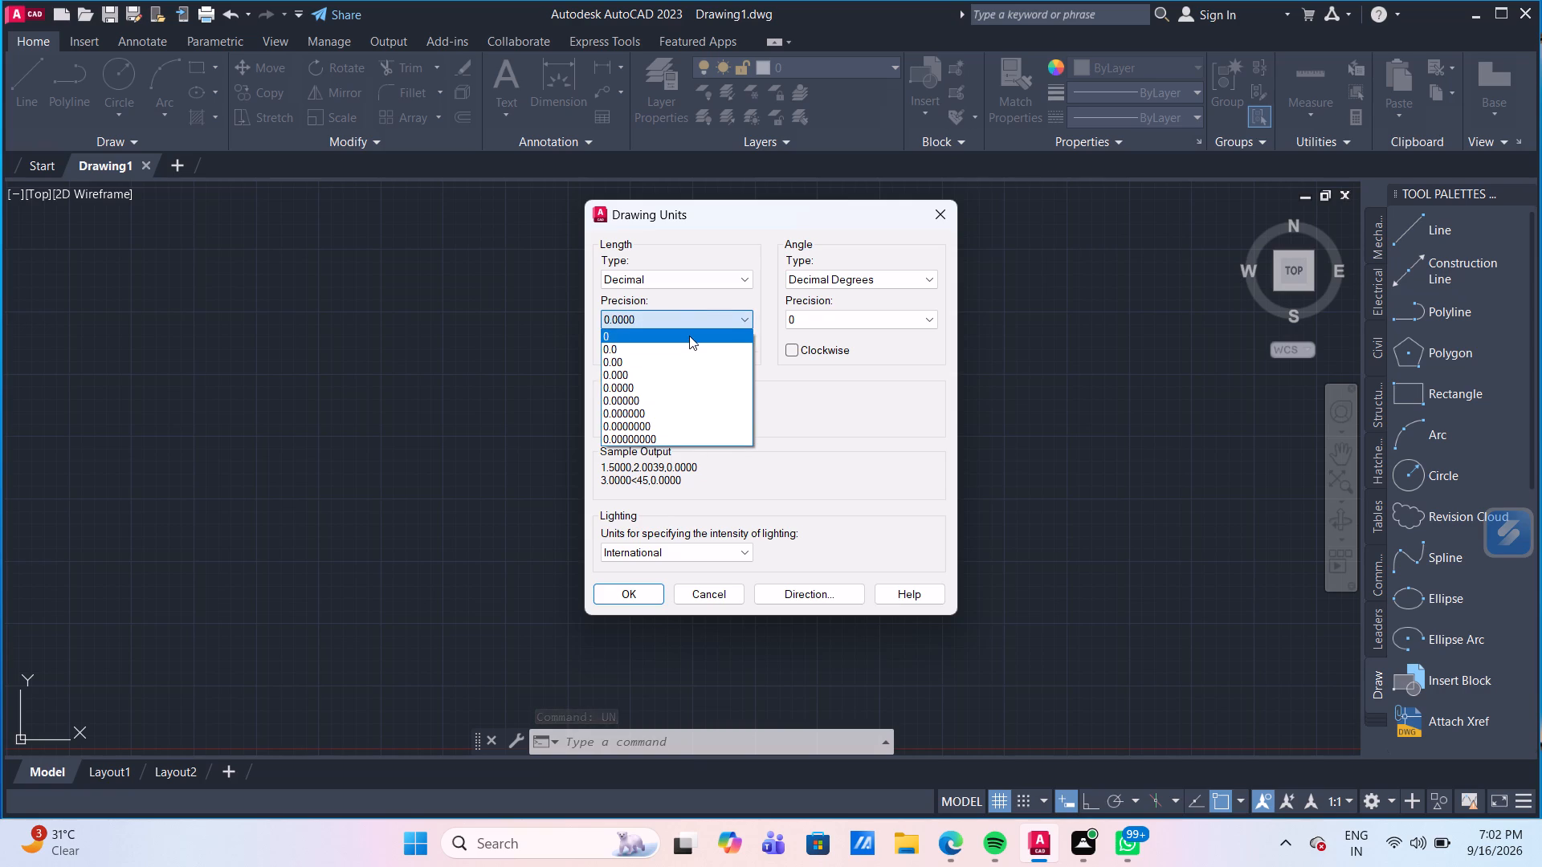
left_click(689, 336)
left_click(709, 413)
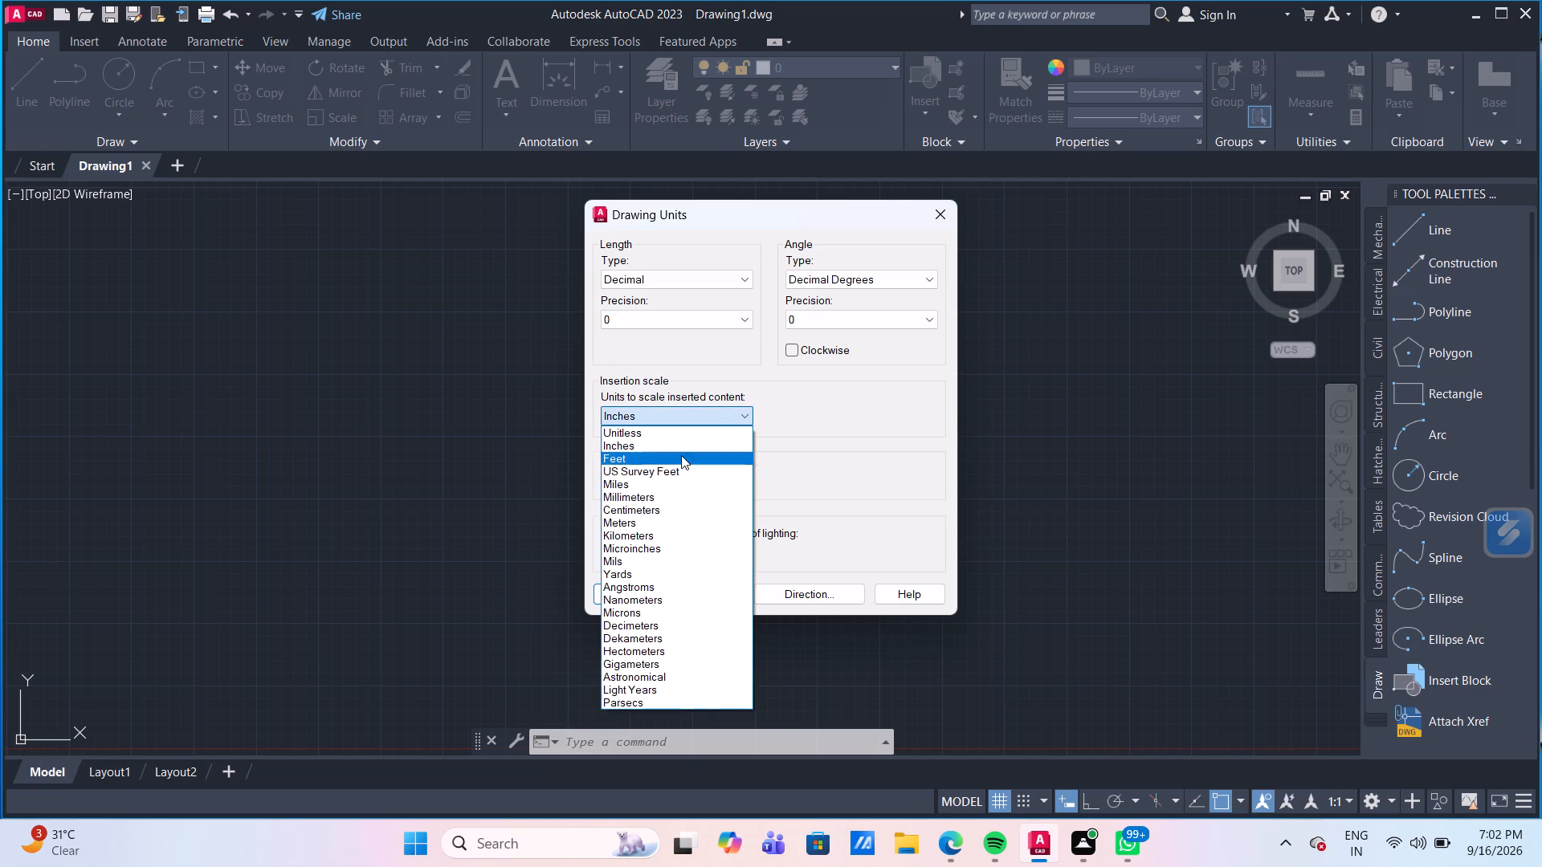
left_click(671, 493)
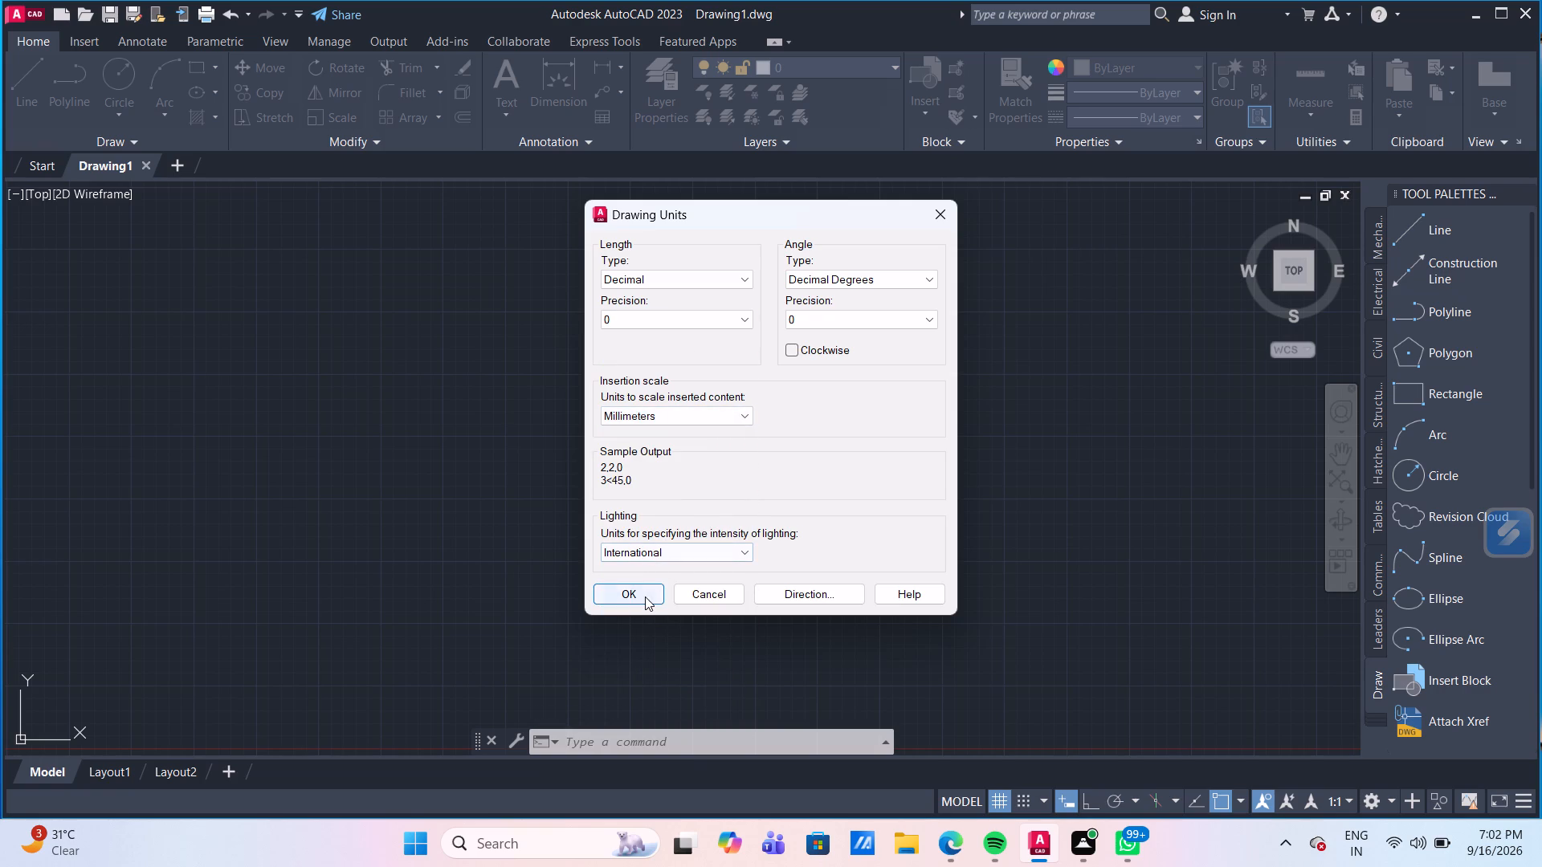
left_click(645, 596)
Set the model space limits from 0,0 to 500,500 and fit the whole limits area in view.
type("LI")
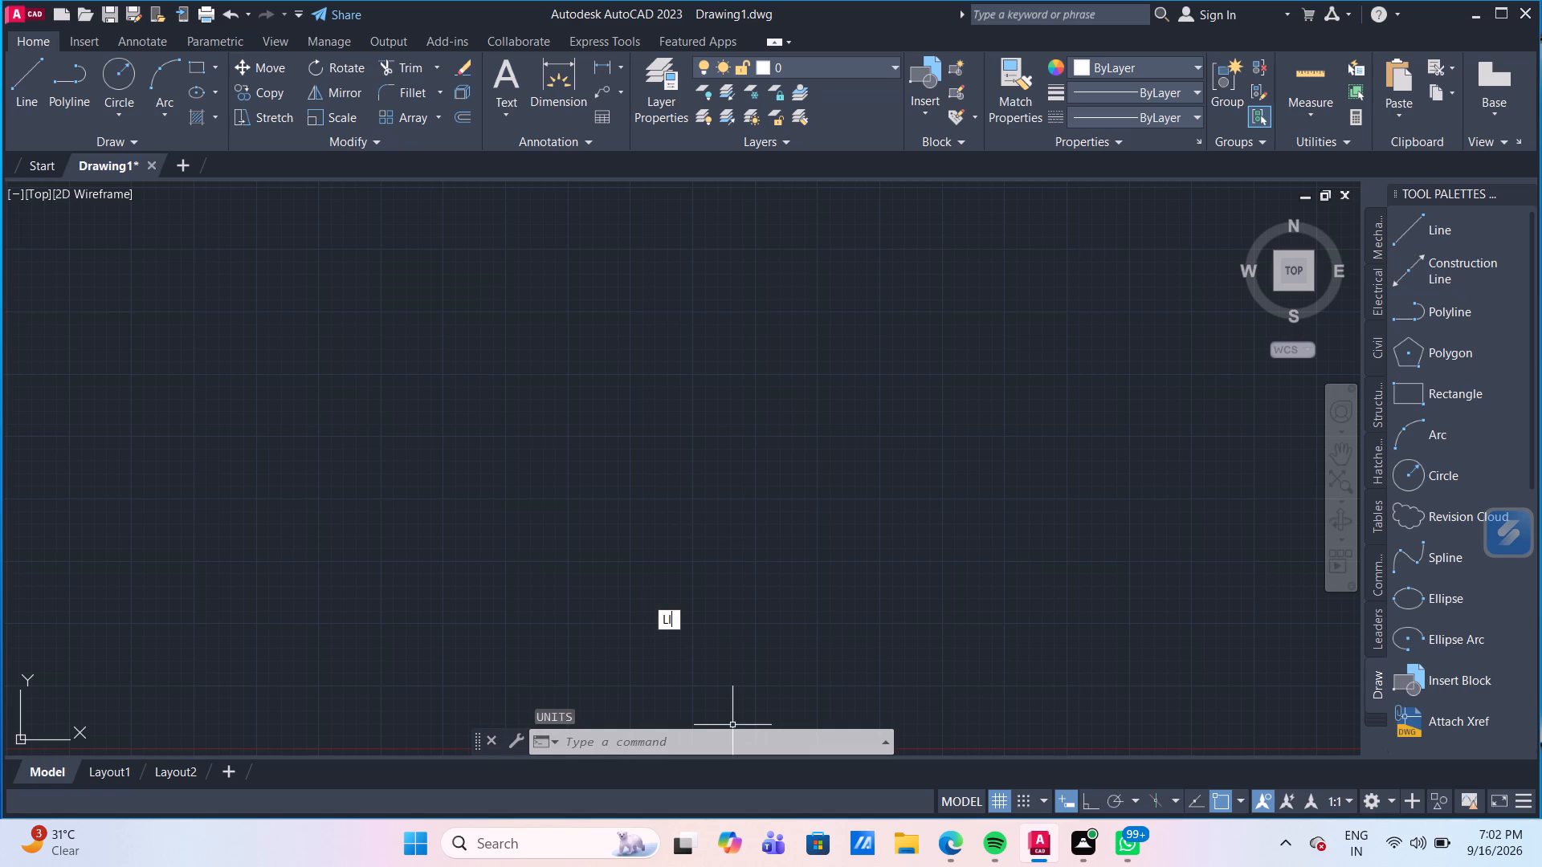
key("m")
key("Return")
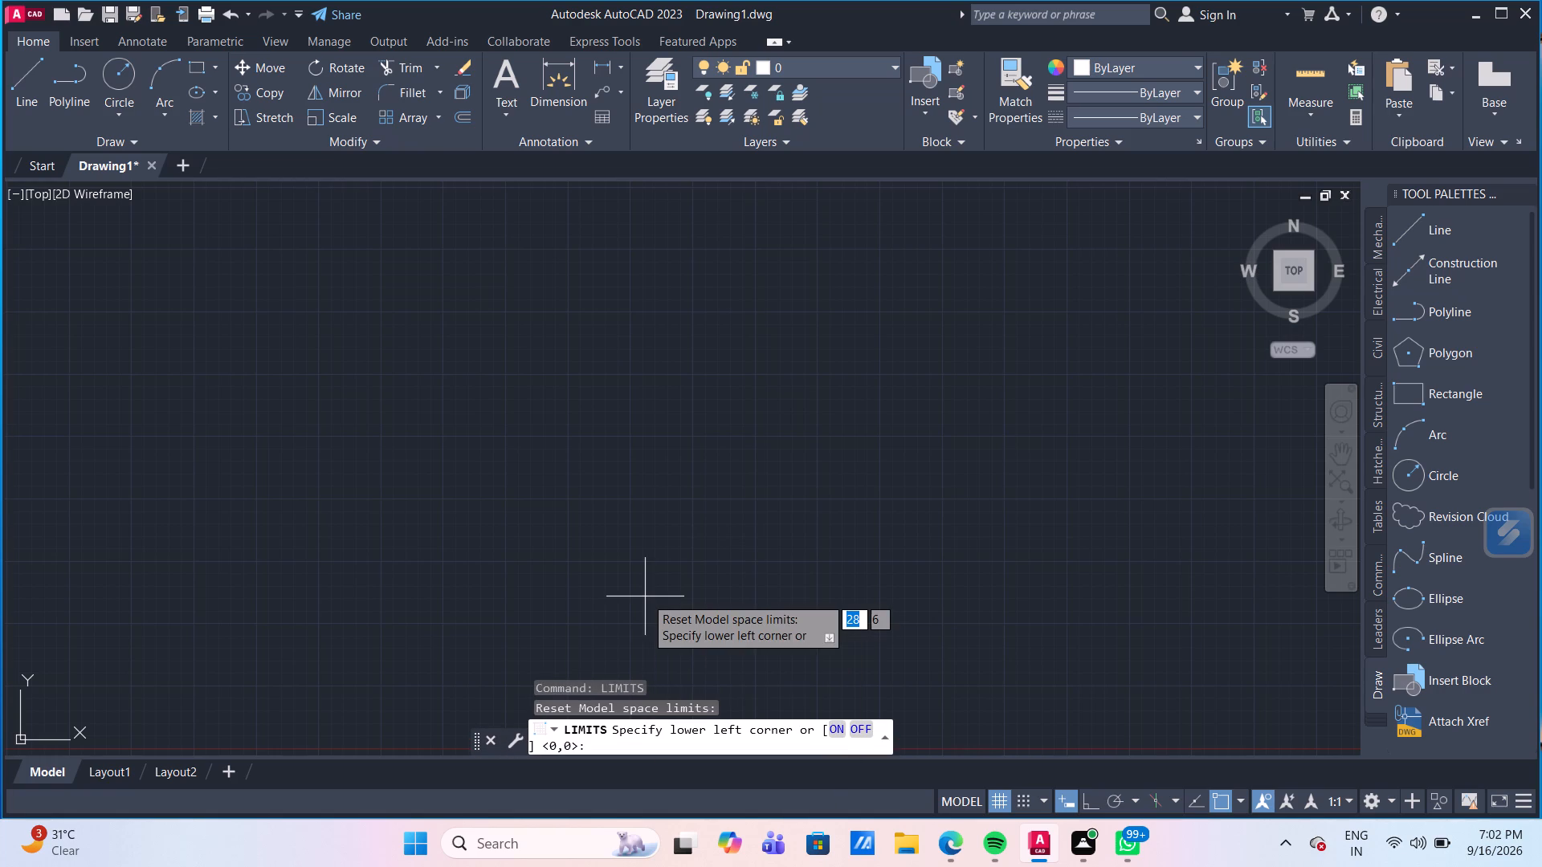
type("0,0")
key("Return")
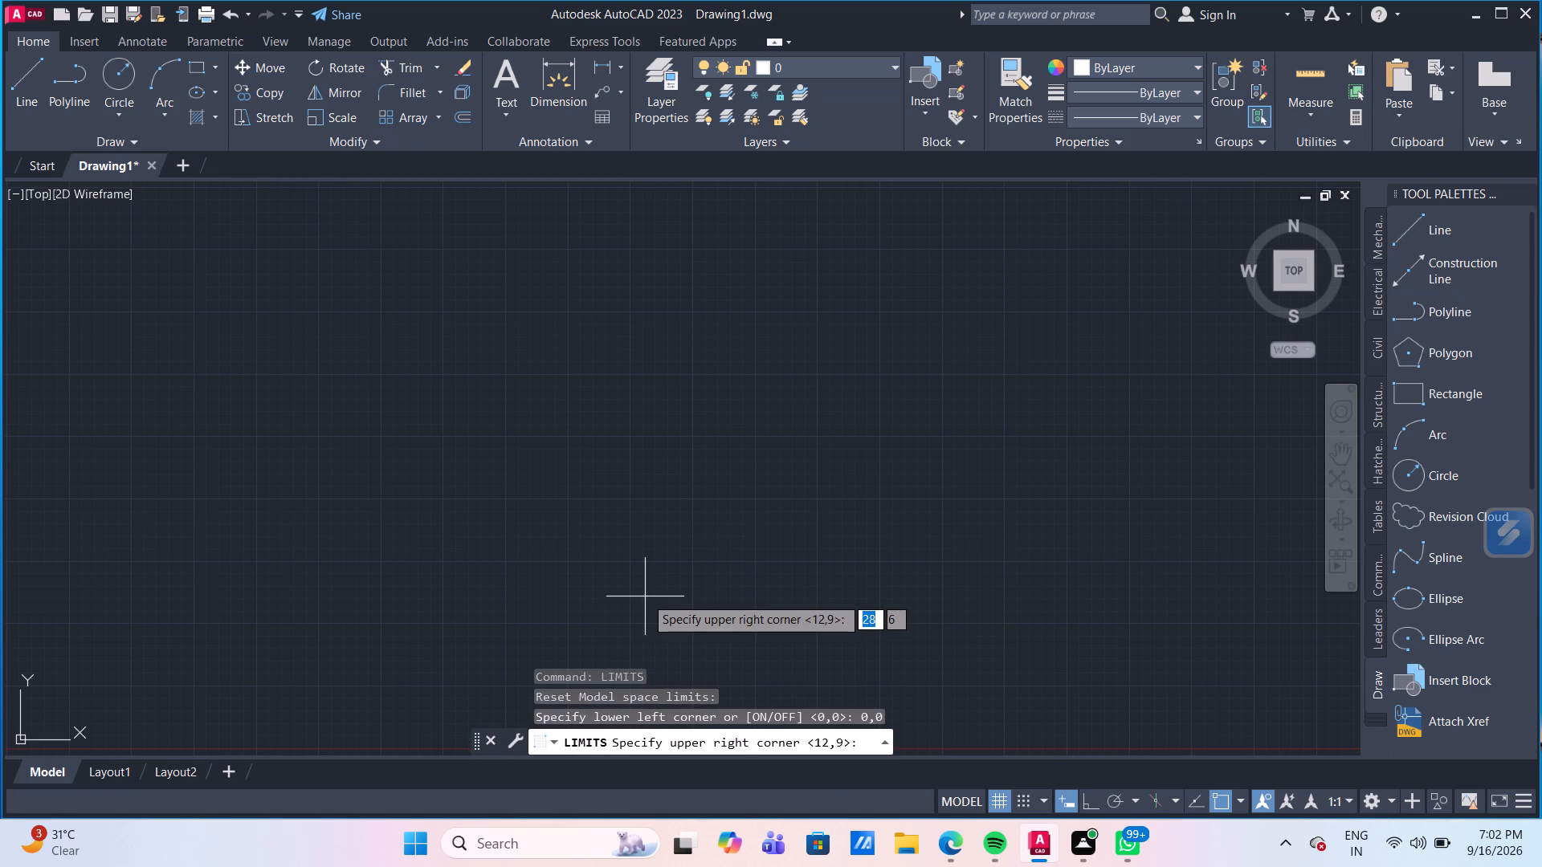
type("500")
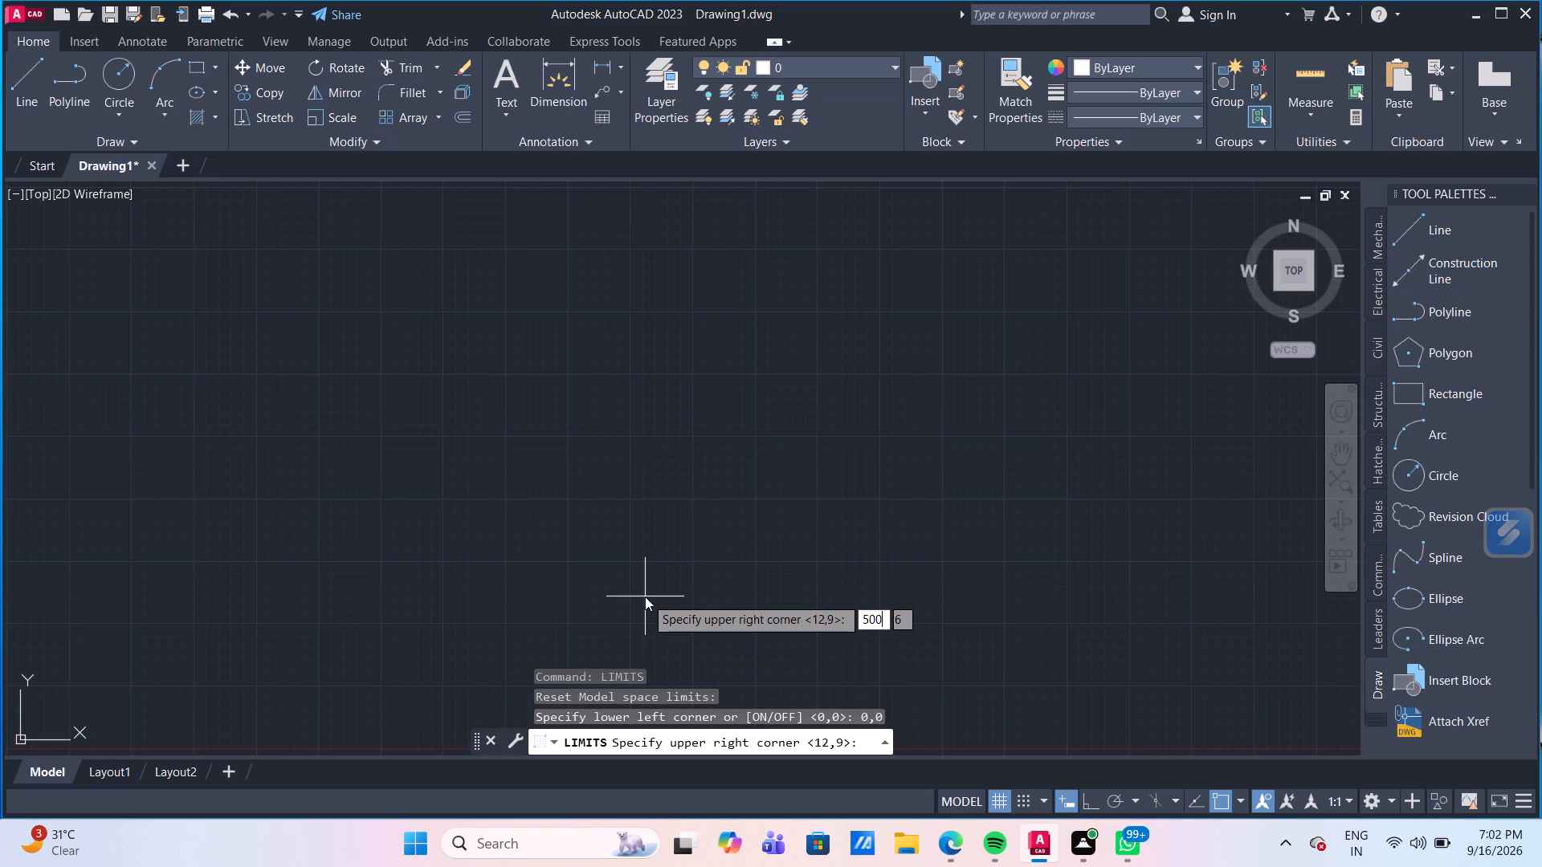
key("comma")
type("500")
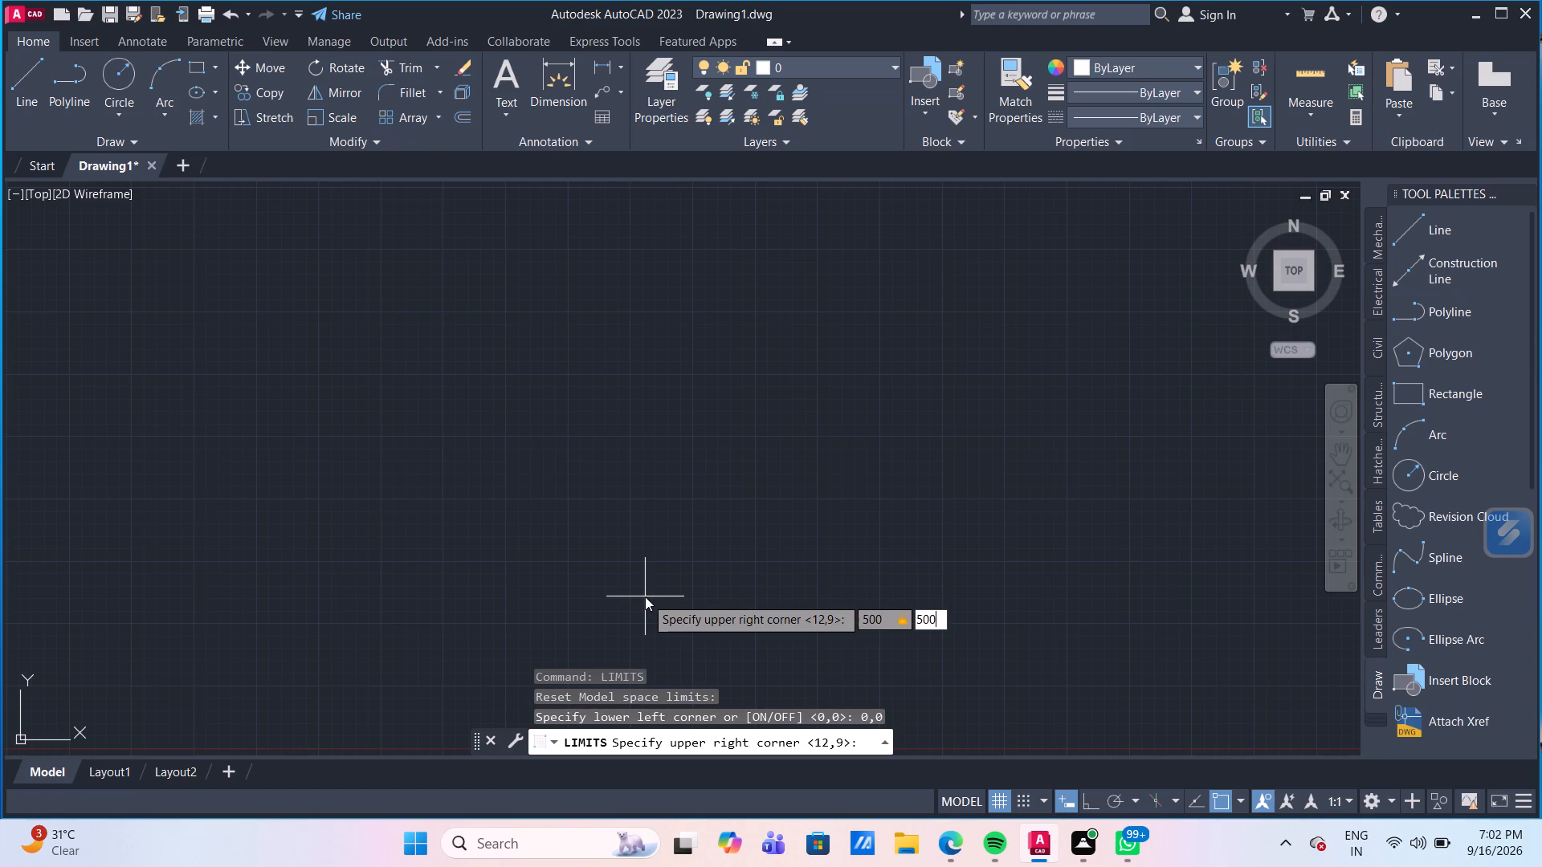
key("Return")
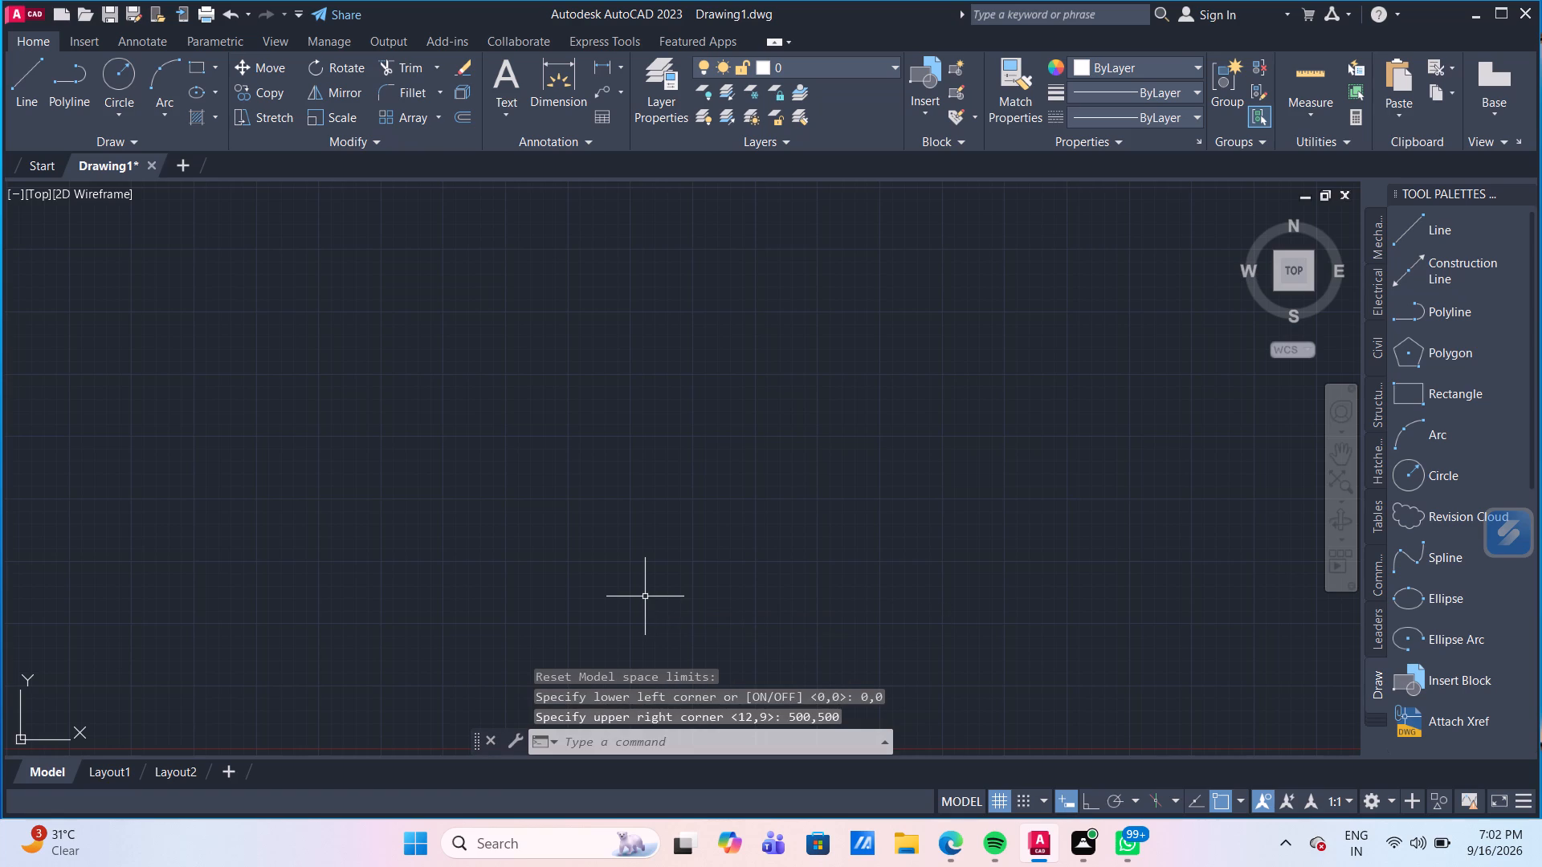
key("z")
key("Return")
key("a")
key("Return")
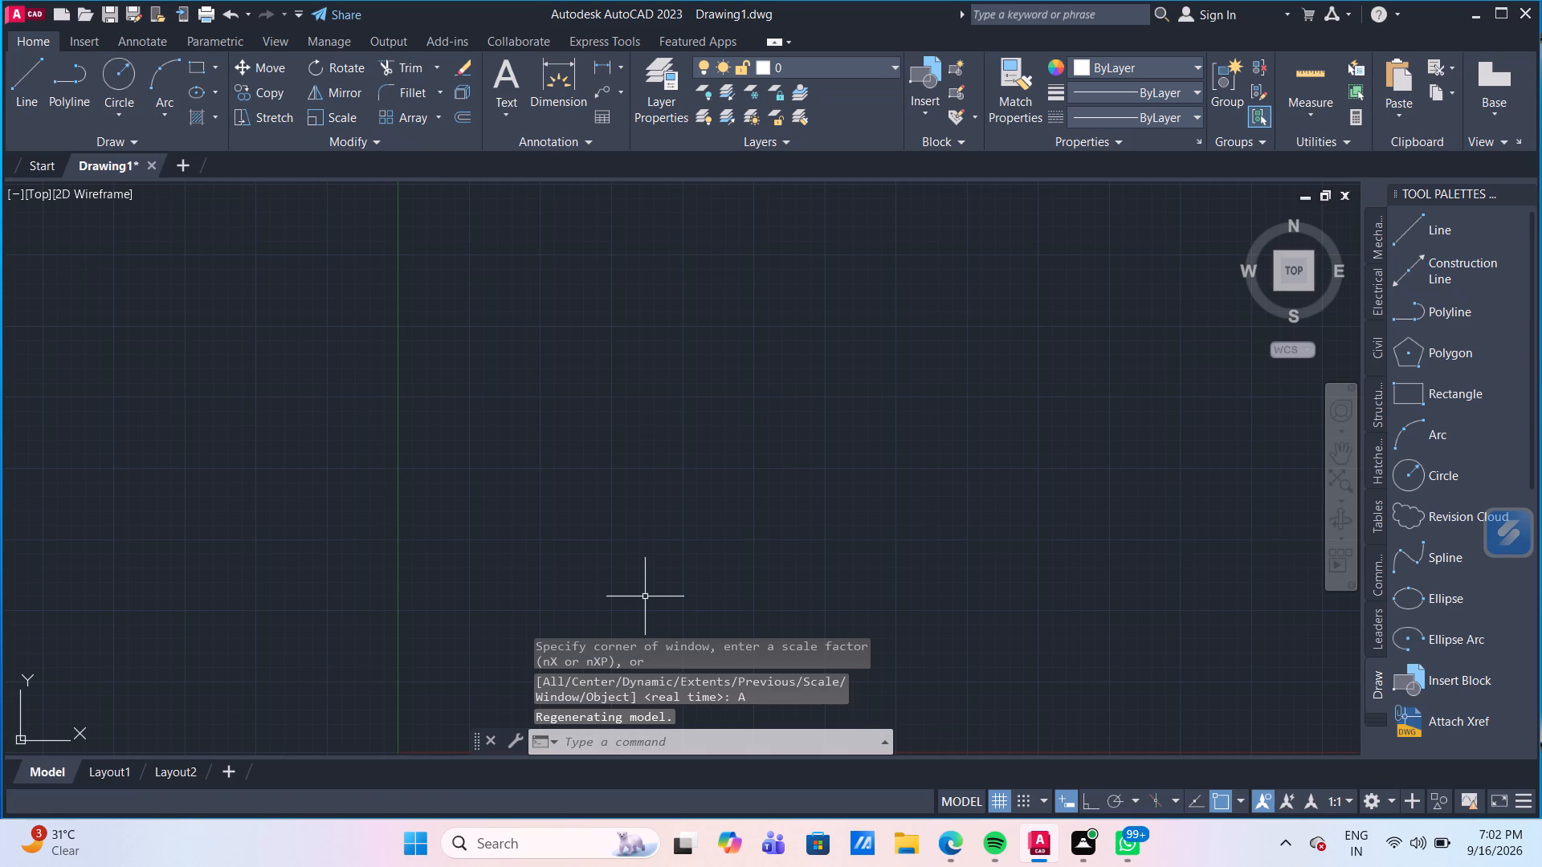
Modify the Standard dimension style, setting its arrow size to 10.
left_click(659, 739)
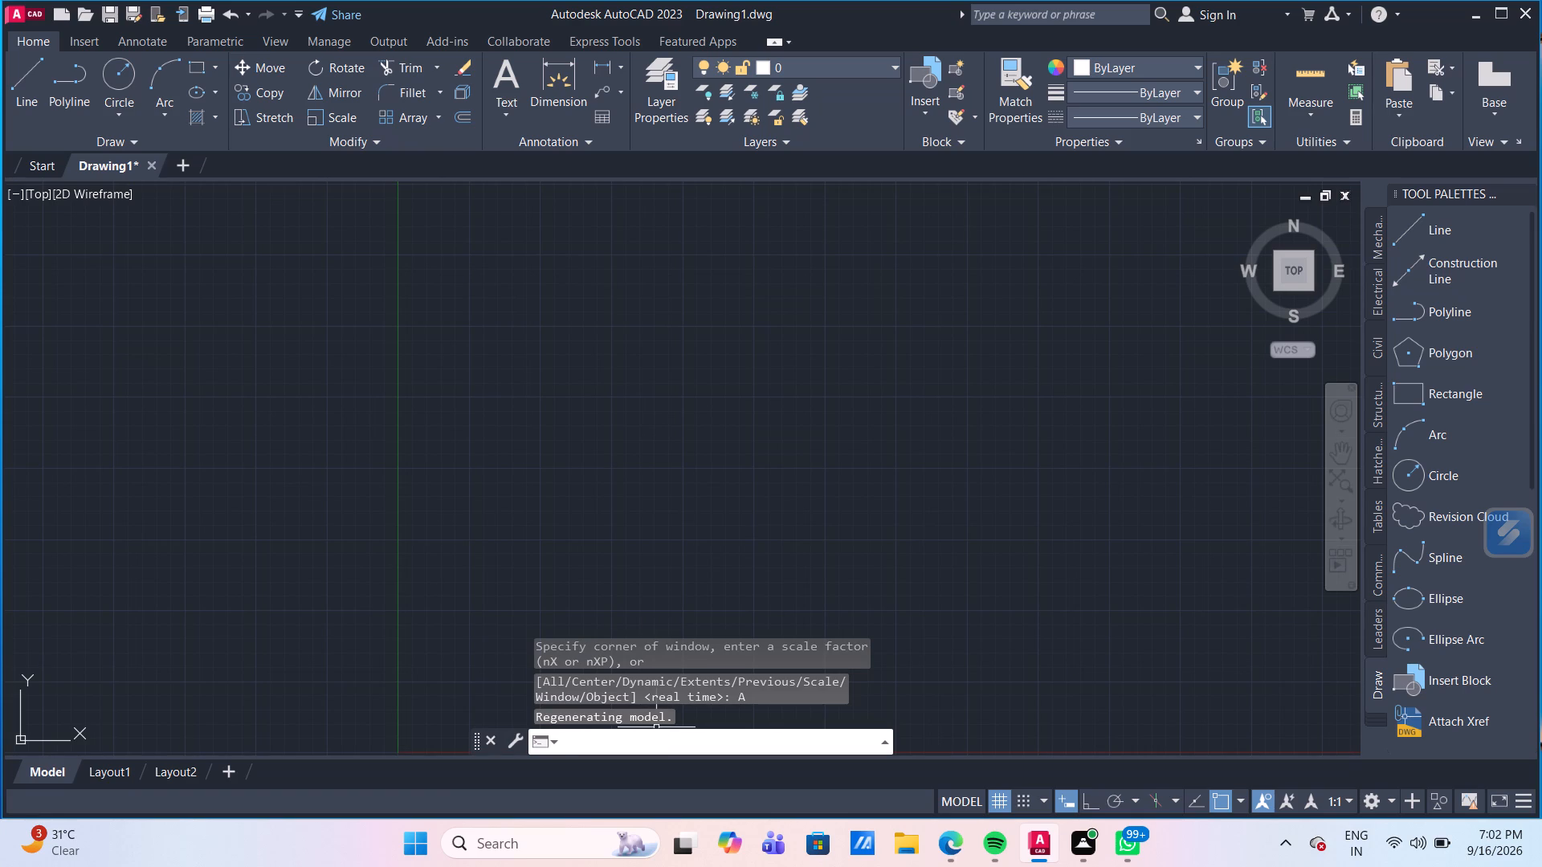
key("d")
key("Return")
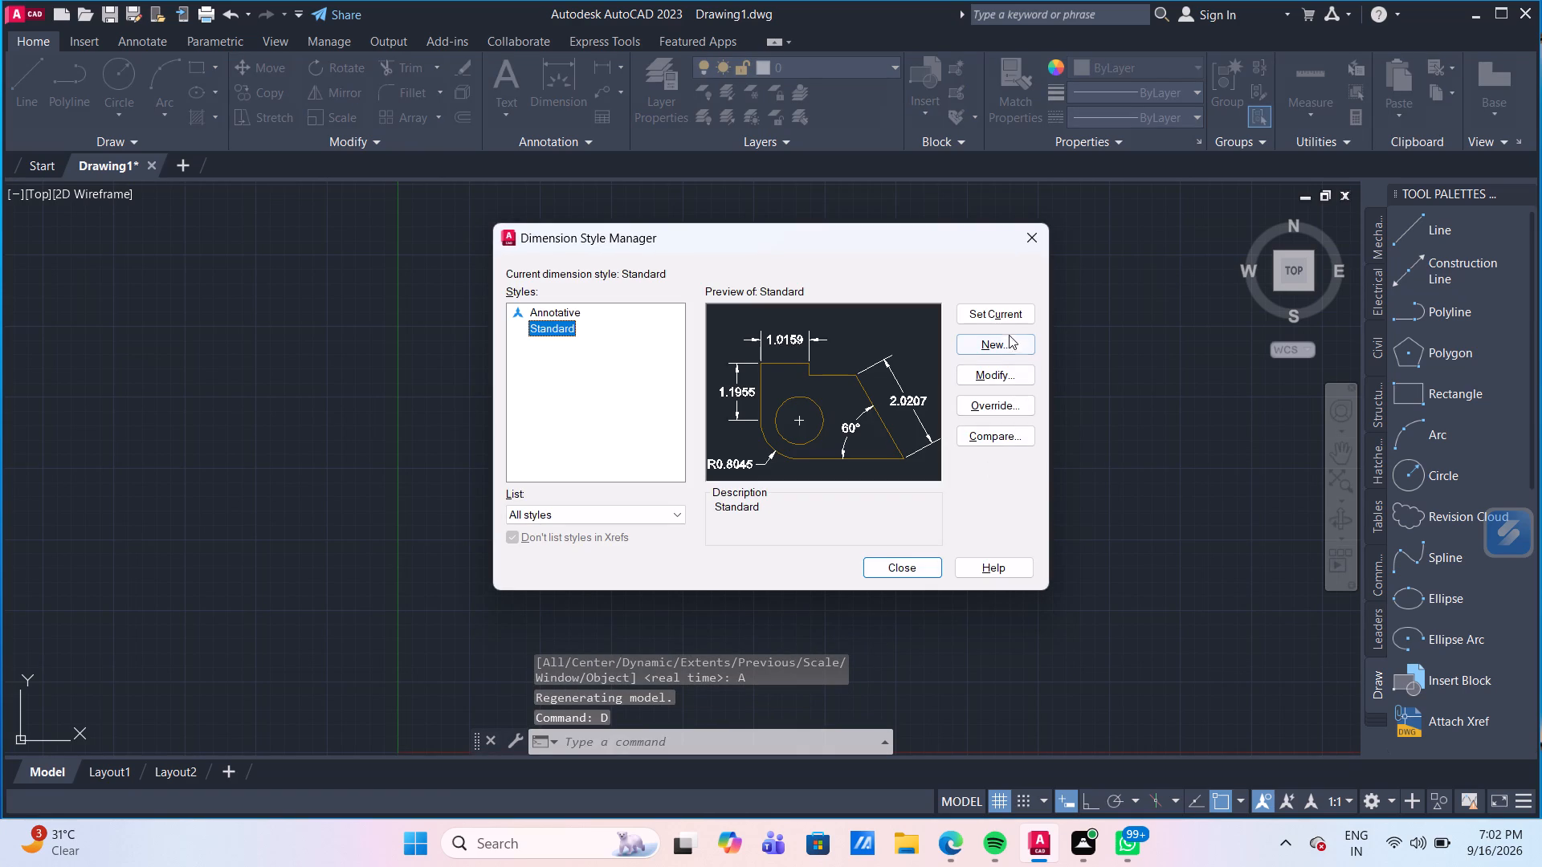
left_click(1008, 374)
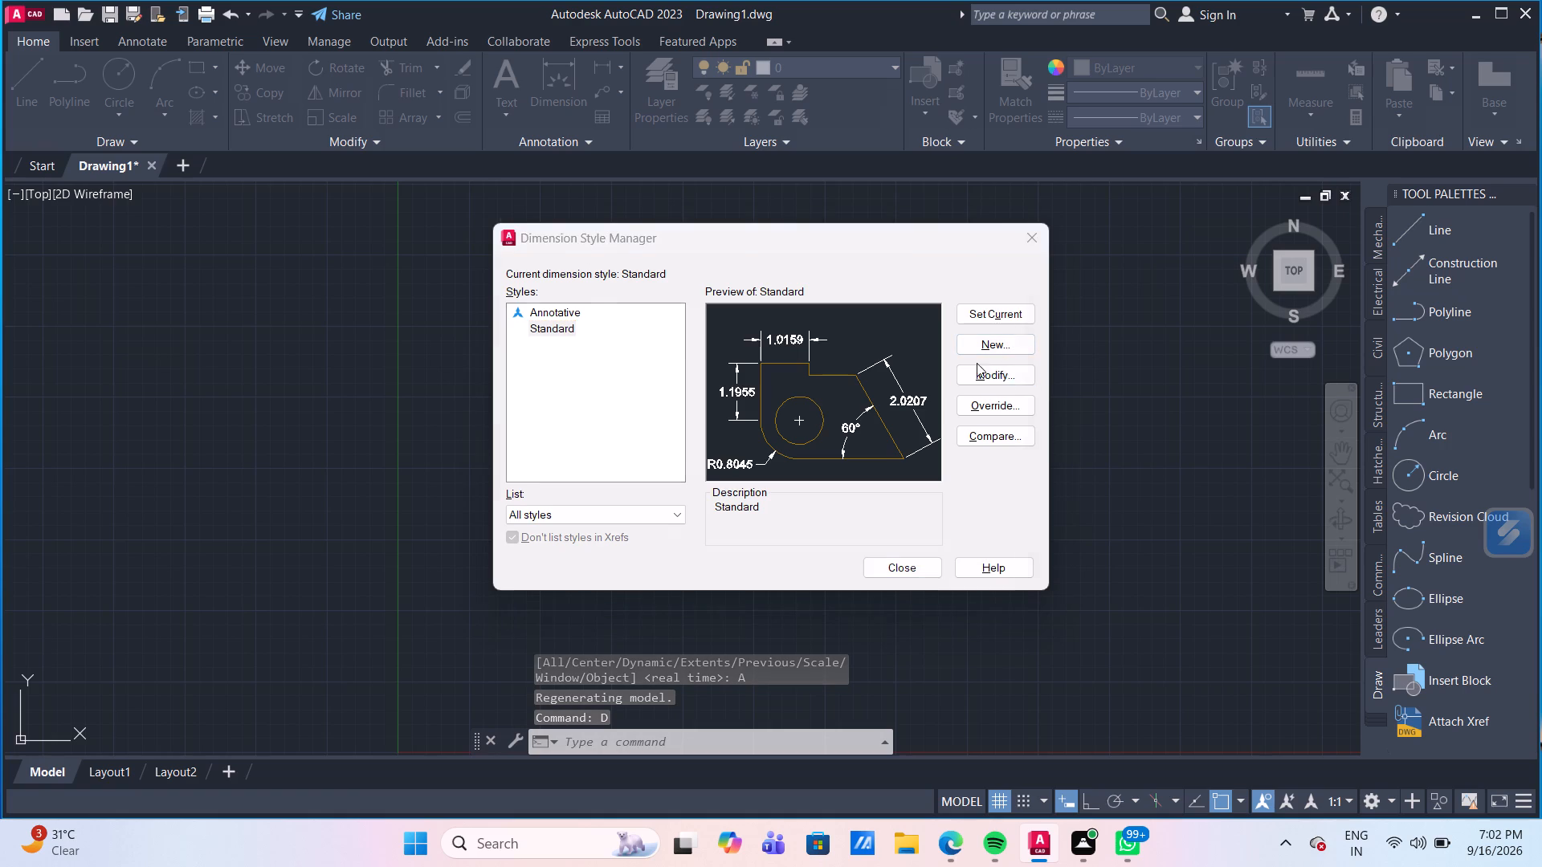
left_click(613, 196)
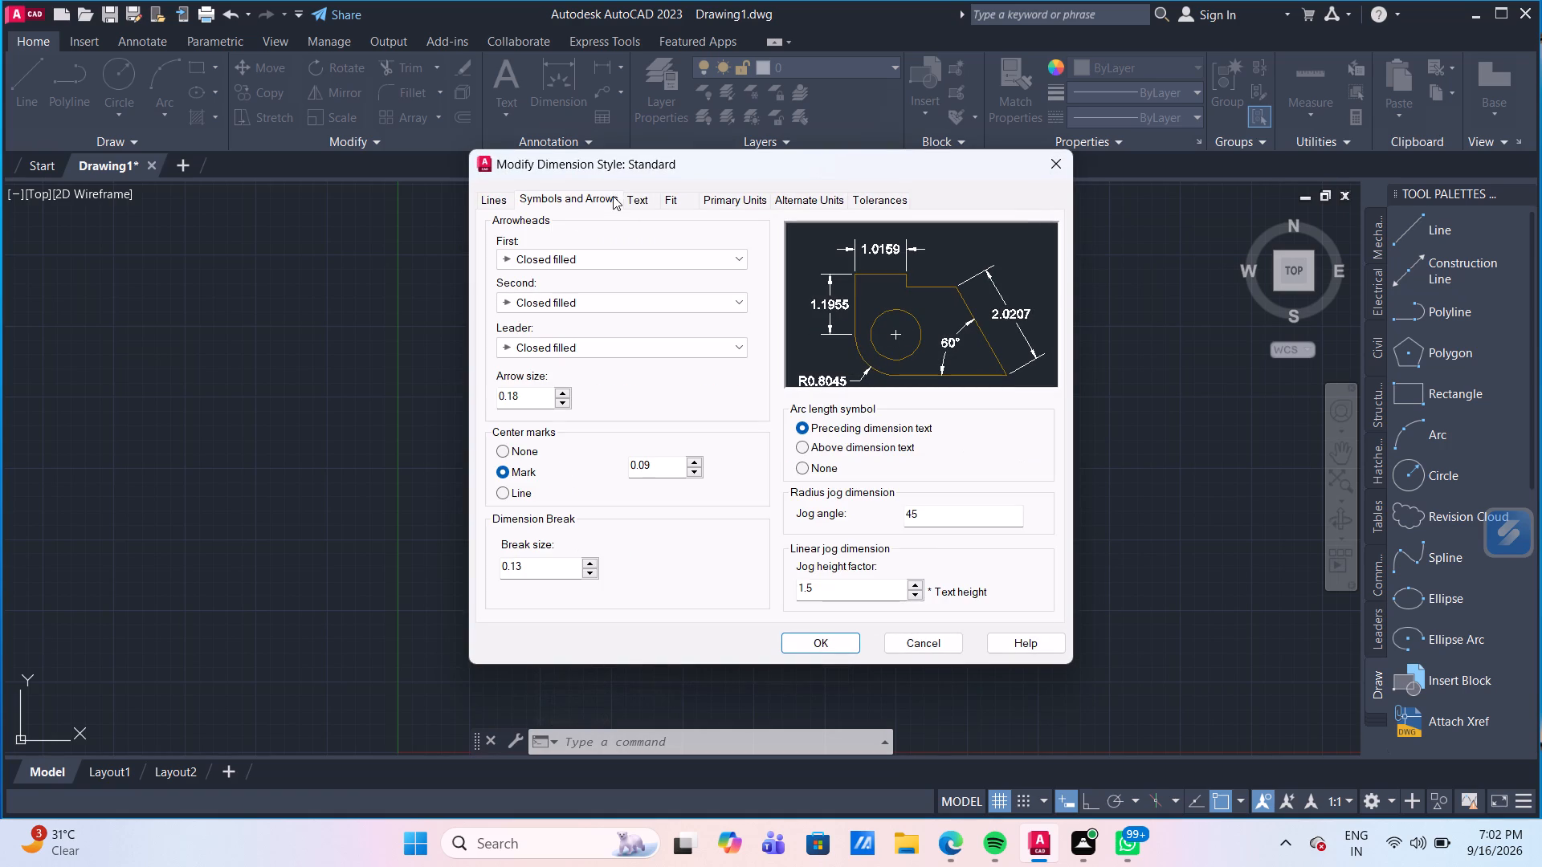
left_click_drag(526, 404, 443, 394)
type("10")
key("Return")
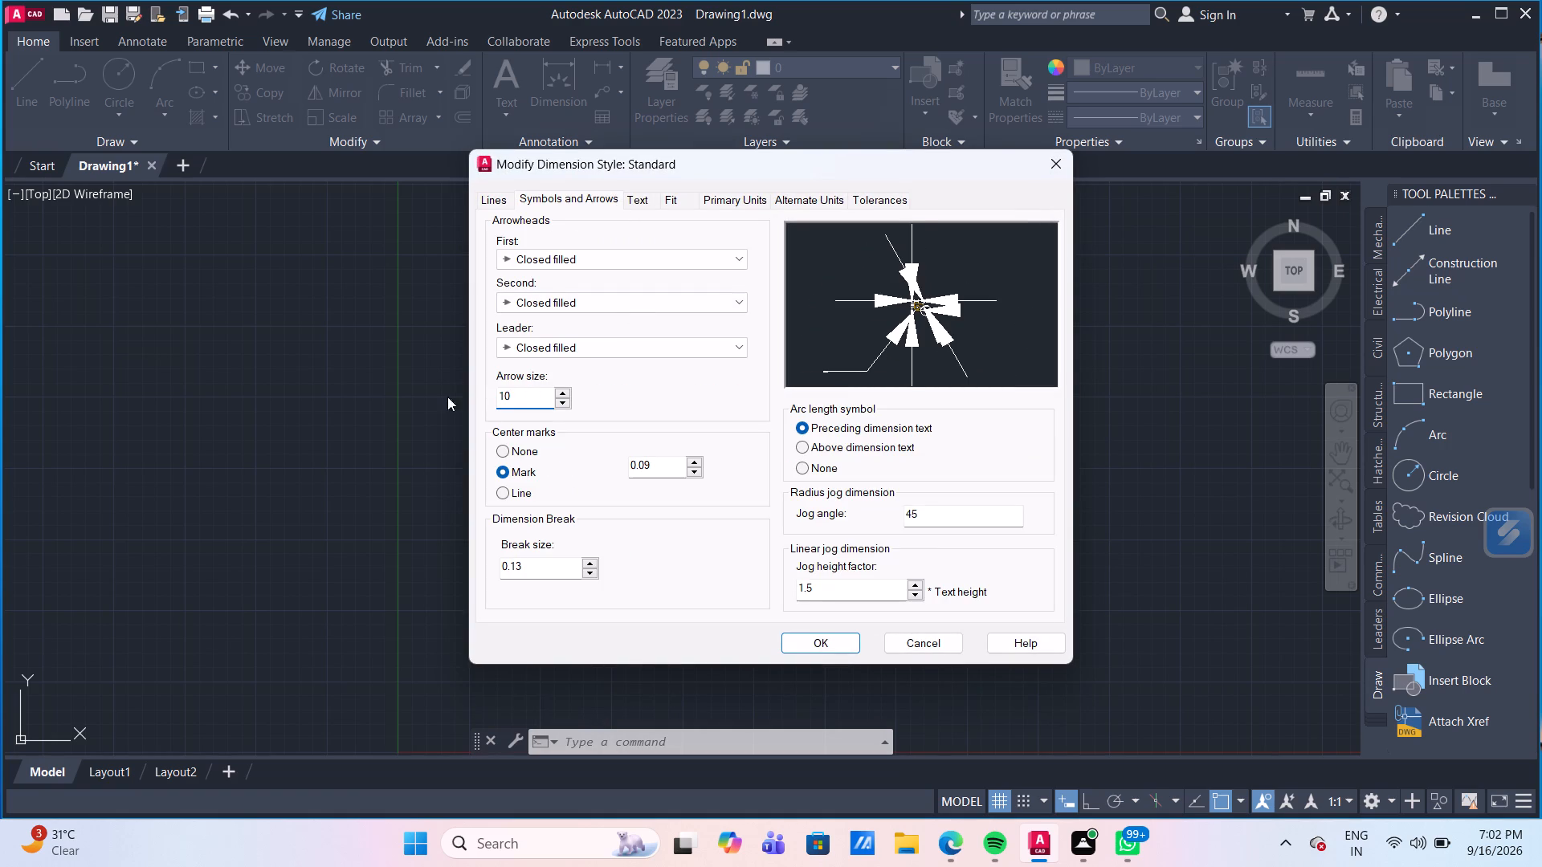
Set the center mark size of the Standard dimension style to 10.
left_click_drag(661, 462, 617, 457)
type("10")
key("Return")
Set the Standard dimension style's center mark size to 5 and its dimension break size to 10.
left_click_drag(652, 469, 616, 459)
key("5")
key("Return")
left_click_drag(552, 564, 494, 557)
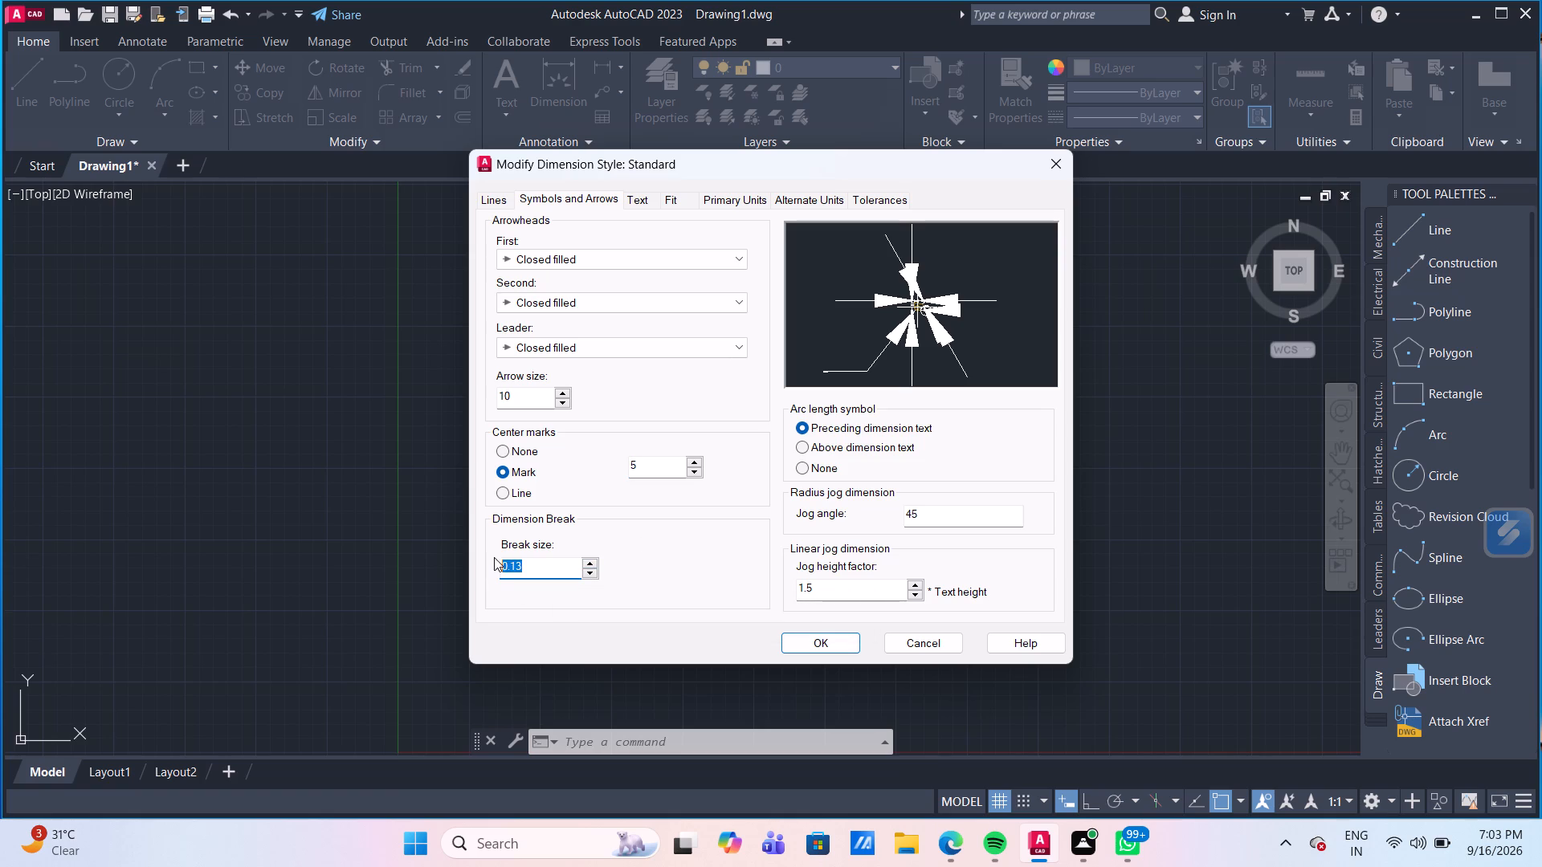
type("10")
key("Return")
Set the dimension text height to 15 and the text offset from the dimension line to 10.
left_click(651, 205)
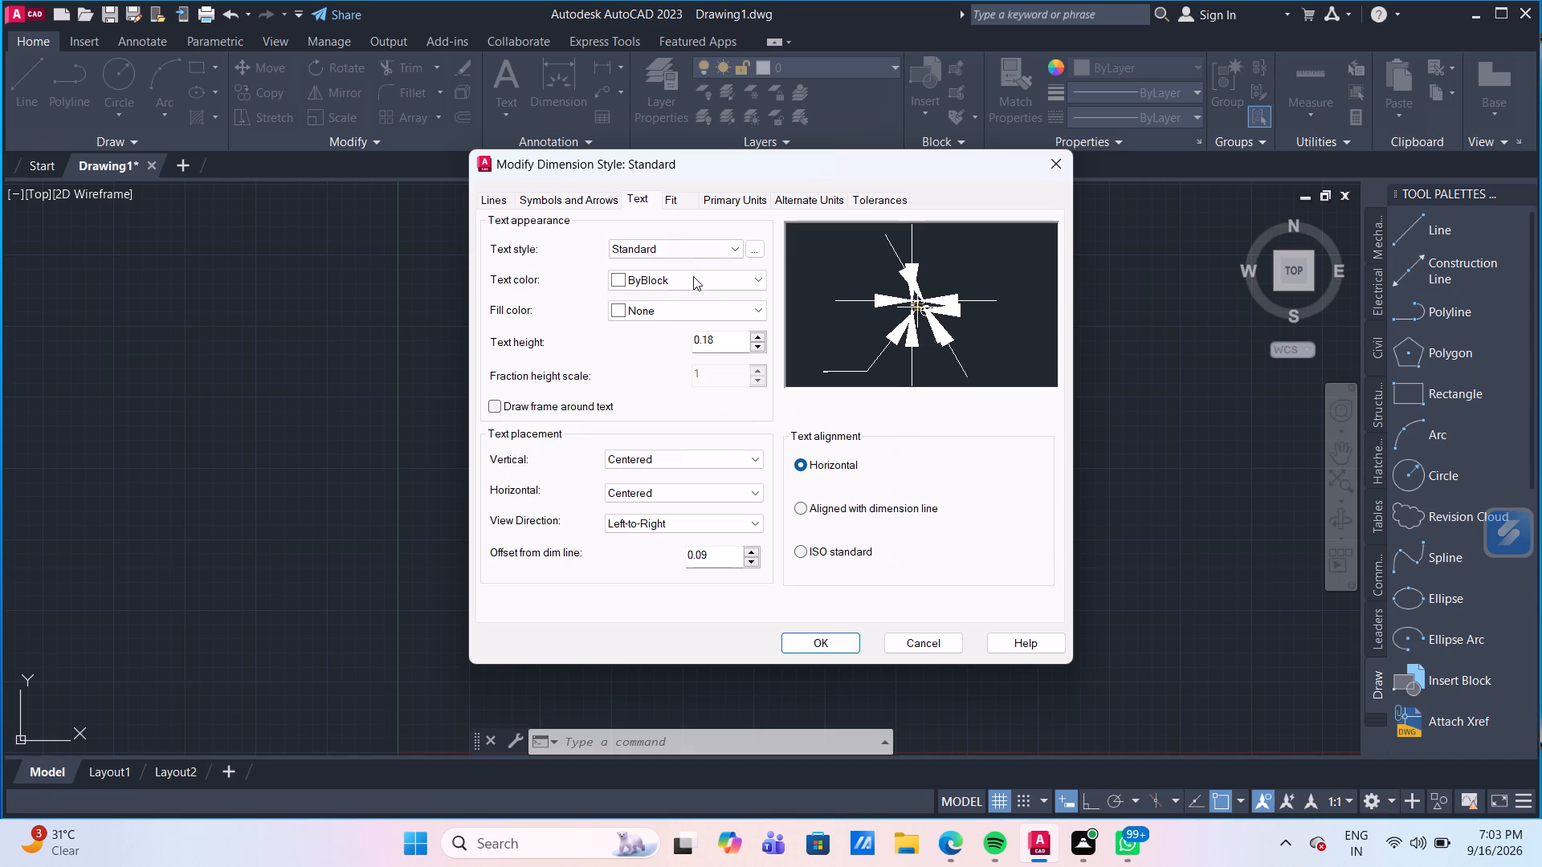
left_click(587, 201)
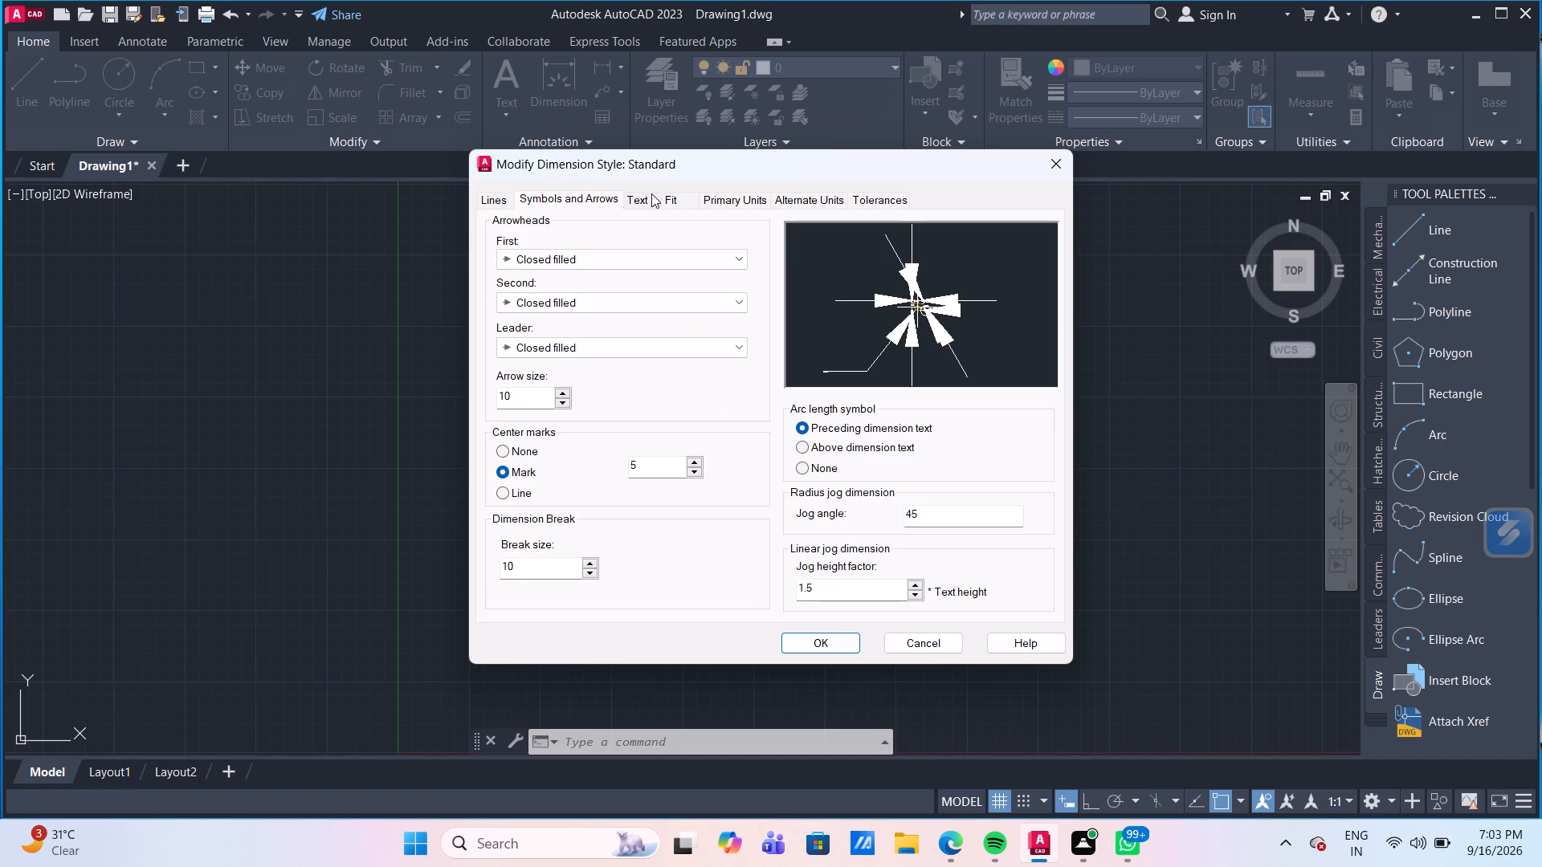
left_click(645, 198)
left_click_drag(728, 342, 679, 329)
type("15")
key("Return")
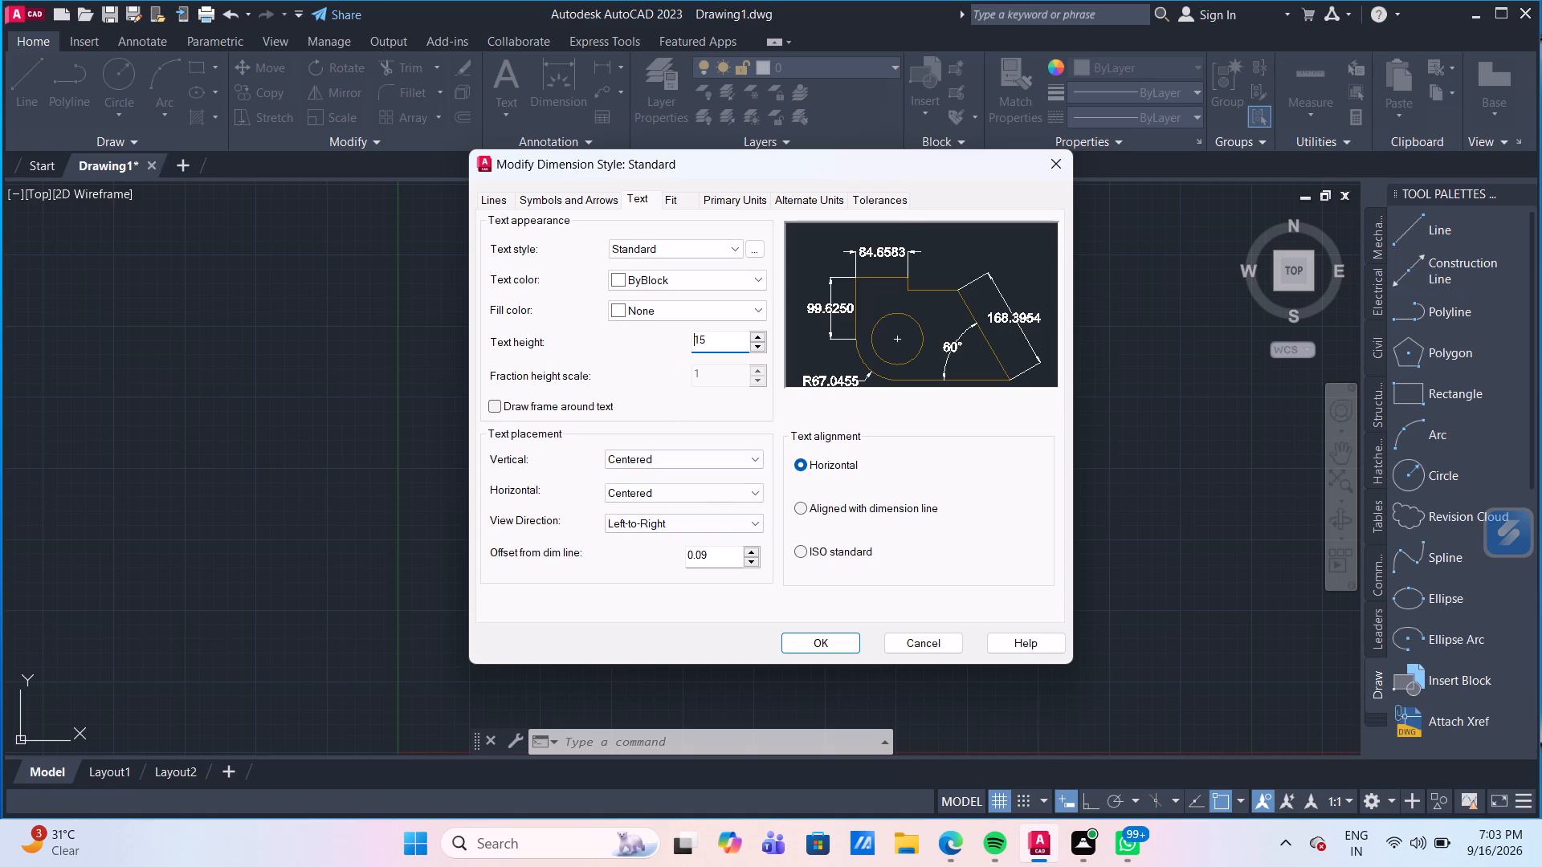
left_click_drag(723, 562, 602, 554)
type("10")
key("Return")
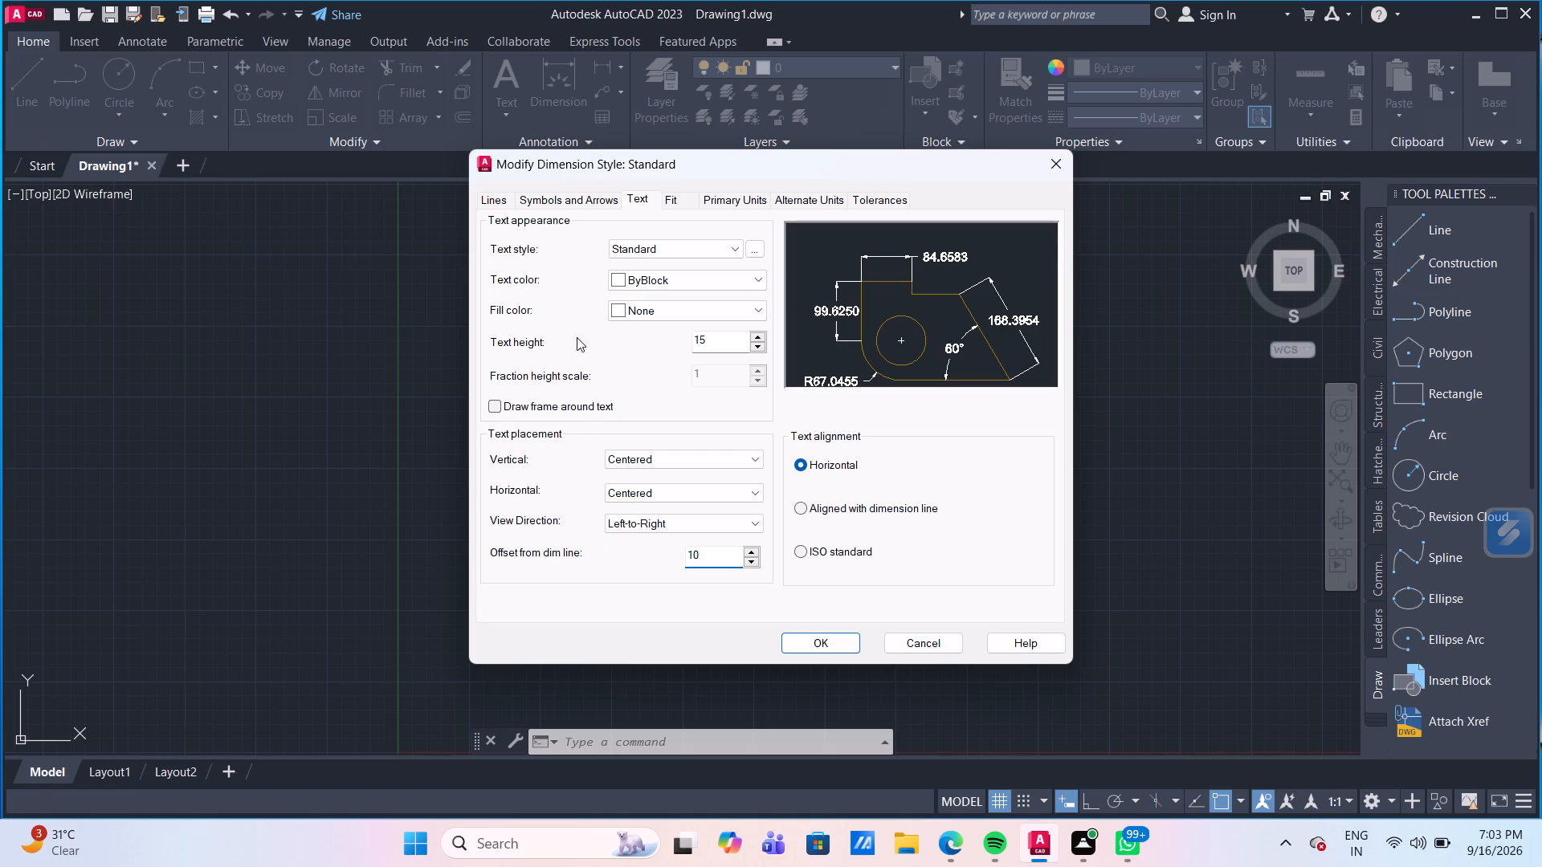
Set the linear dimension precision of the Standard dimension style's primary units to 0.
left_click(669, 204)
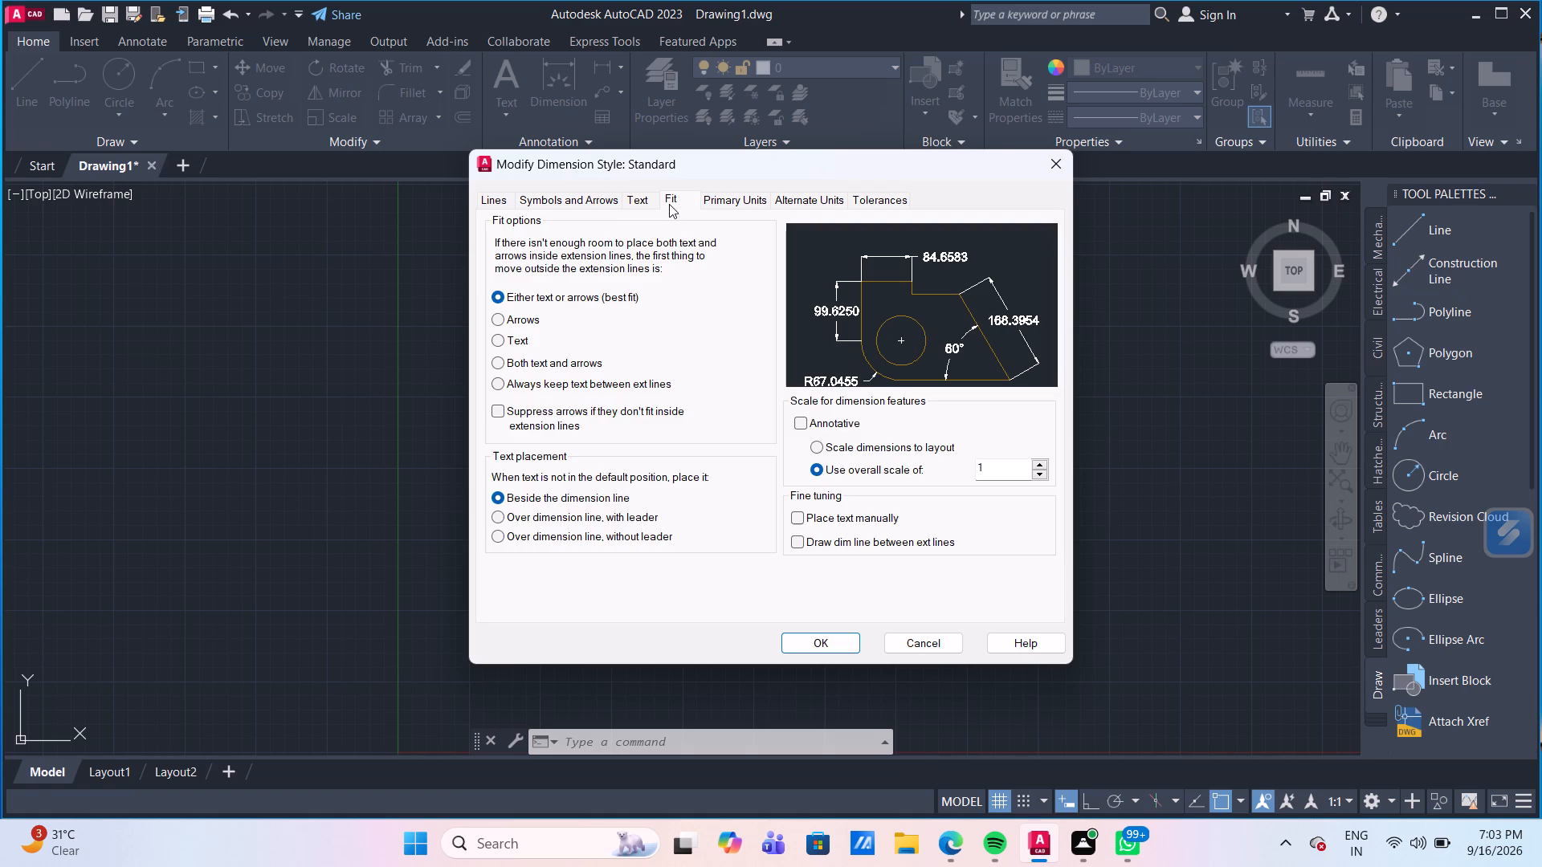
left_click(728, 196)
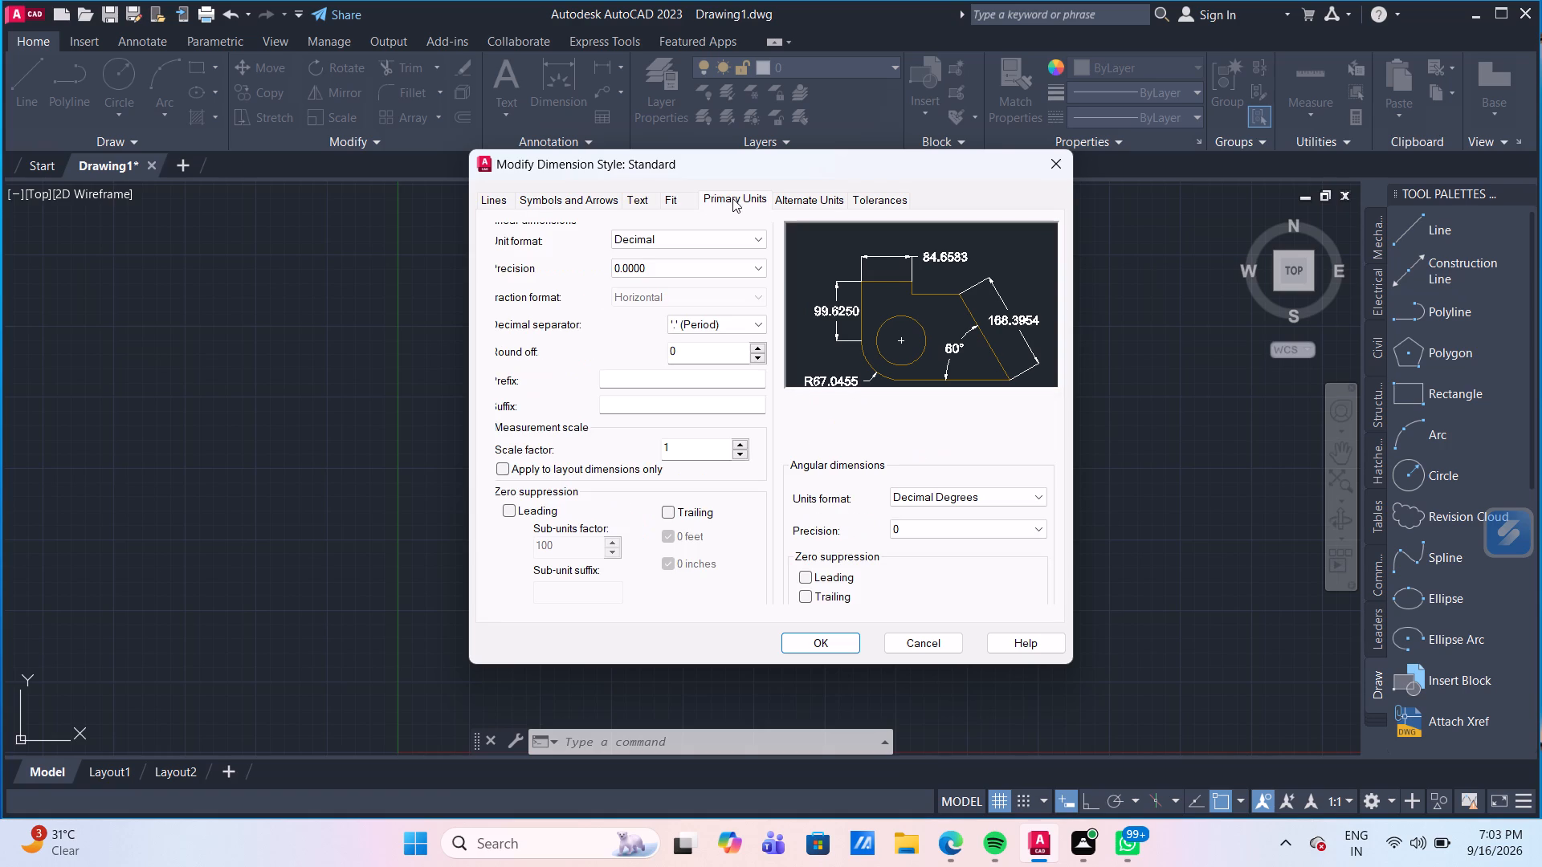
left_click(702, 267)
left_click(684, 288)
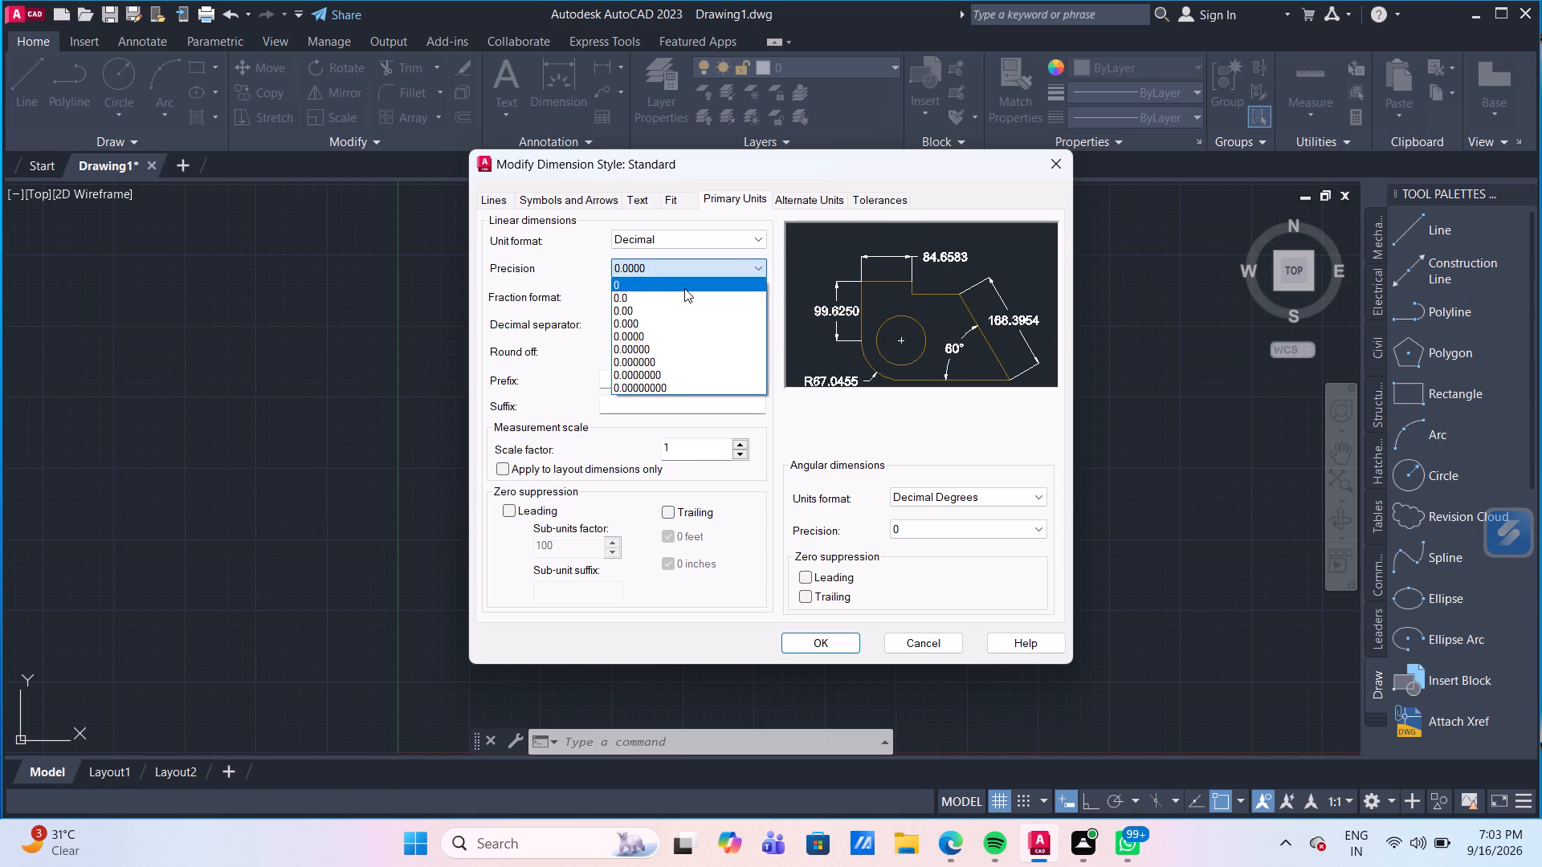
Review the alternate units, primary units, symbols and arrows, text and fit settings of the Standard dimension style.
left_click(828, 204)
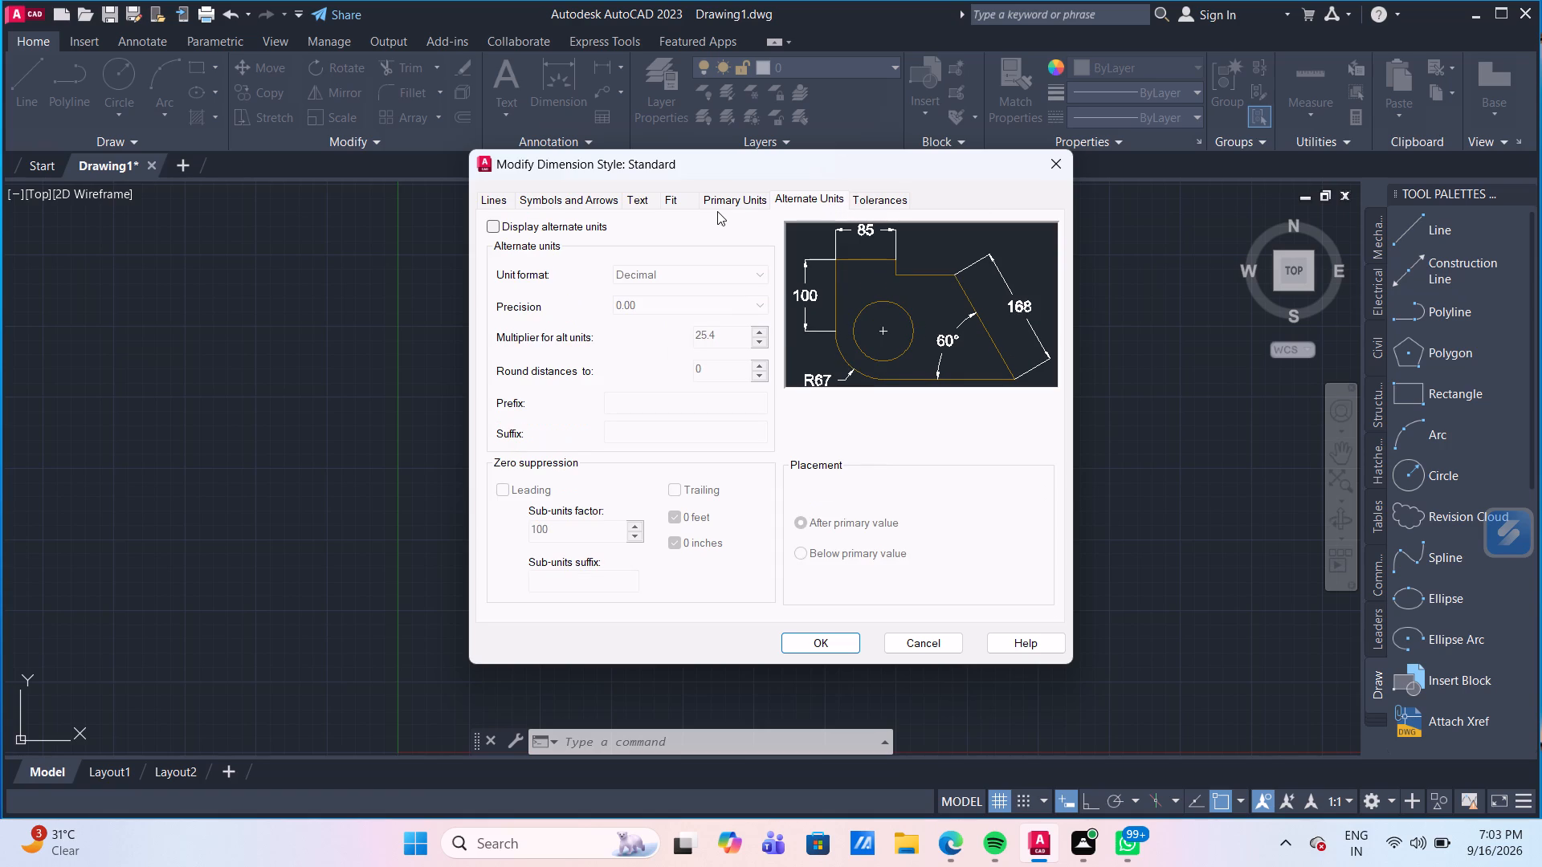
left_click(716, 210)
left_click(732, 202)
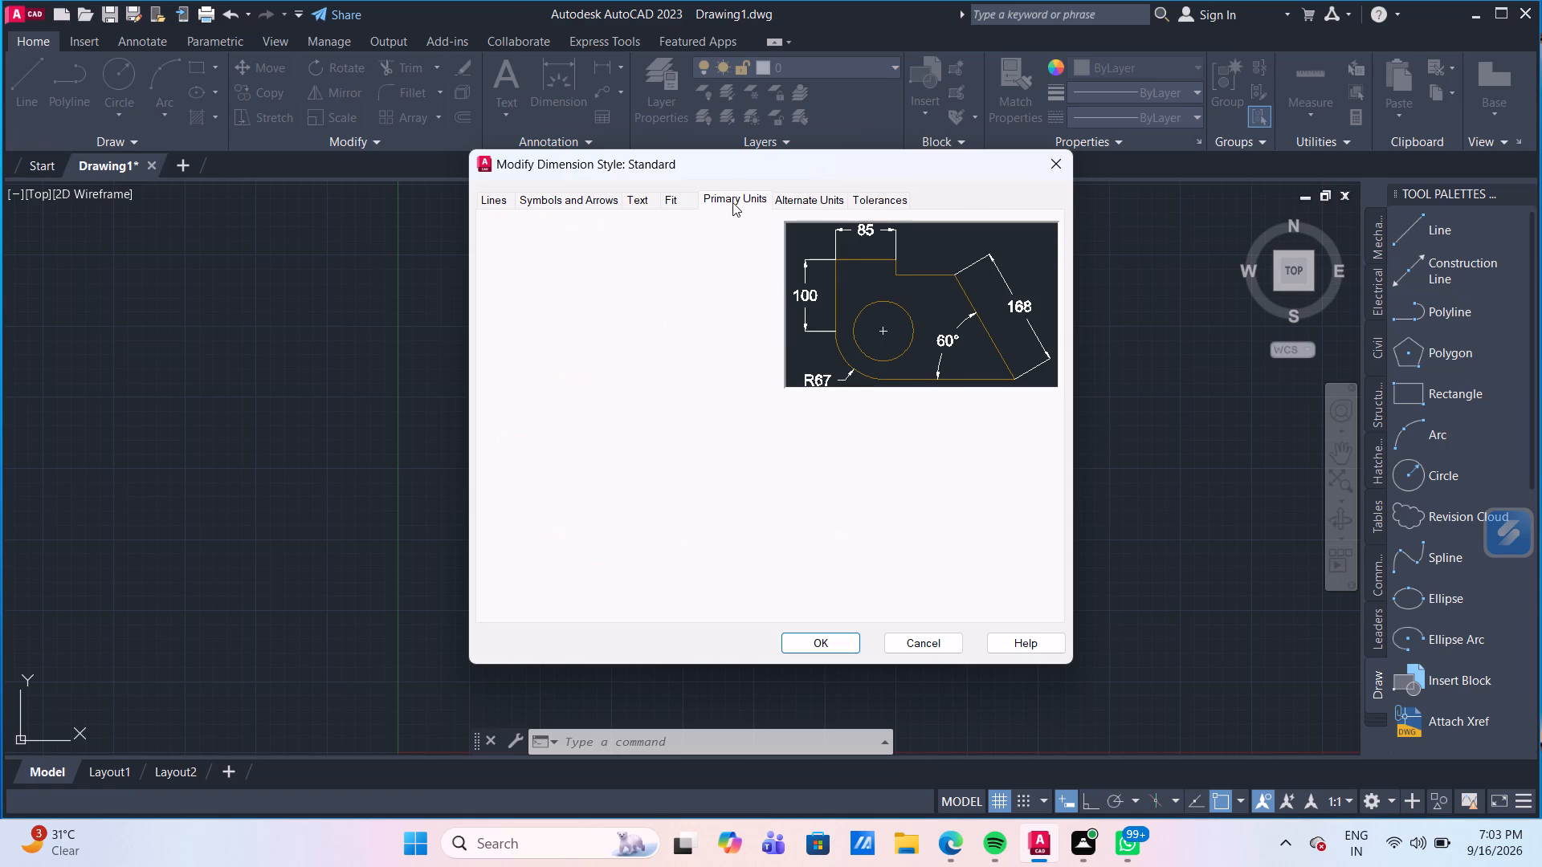
left_click(612, 198)
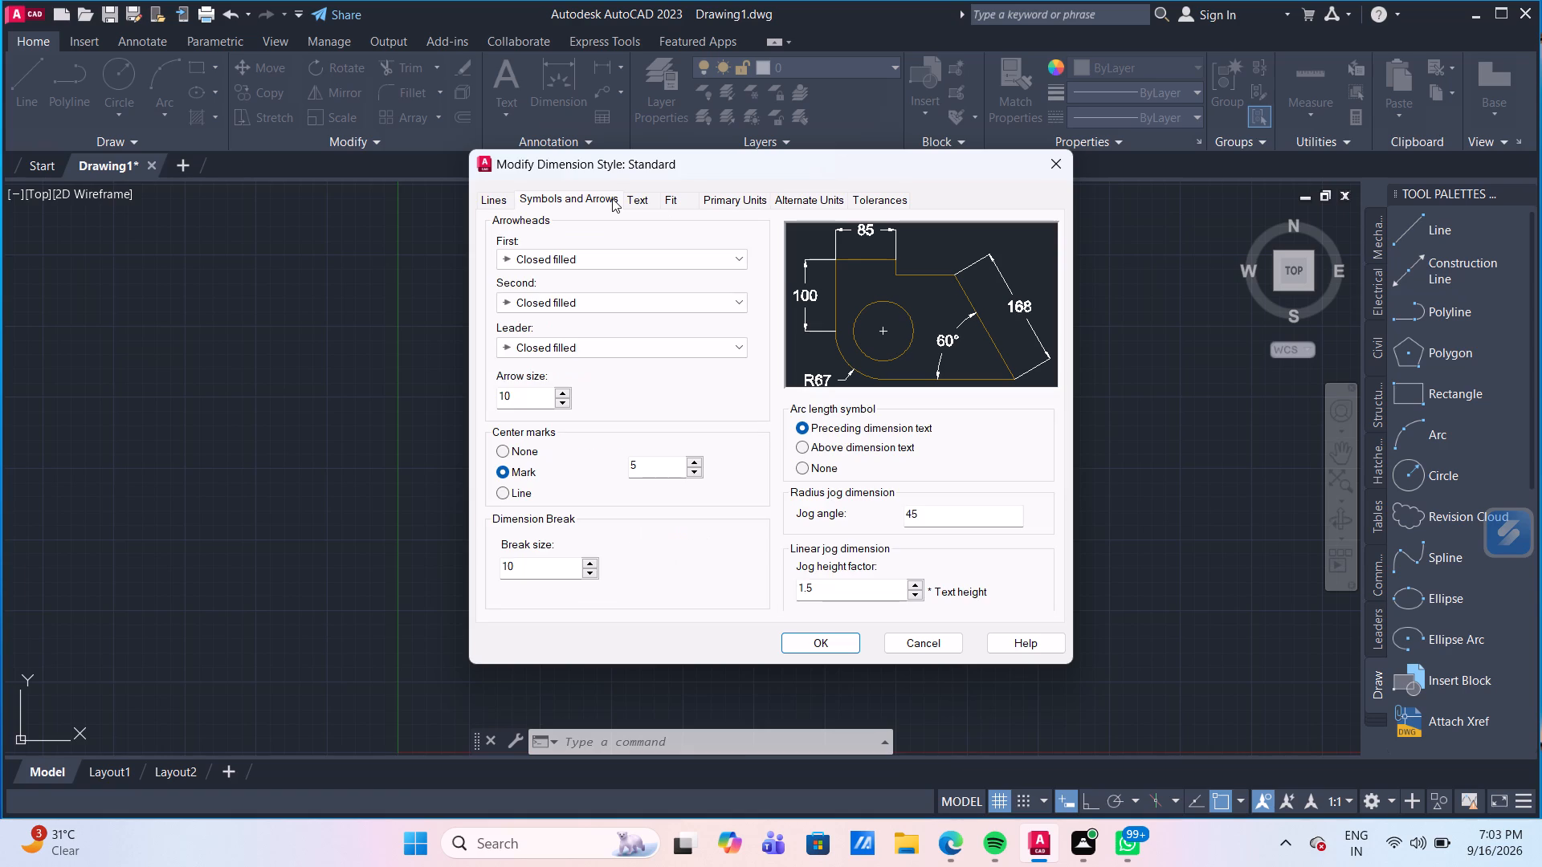
left_click(650, 201)
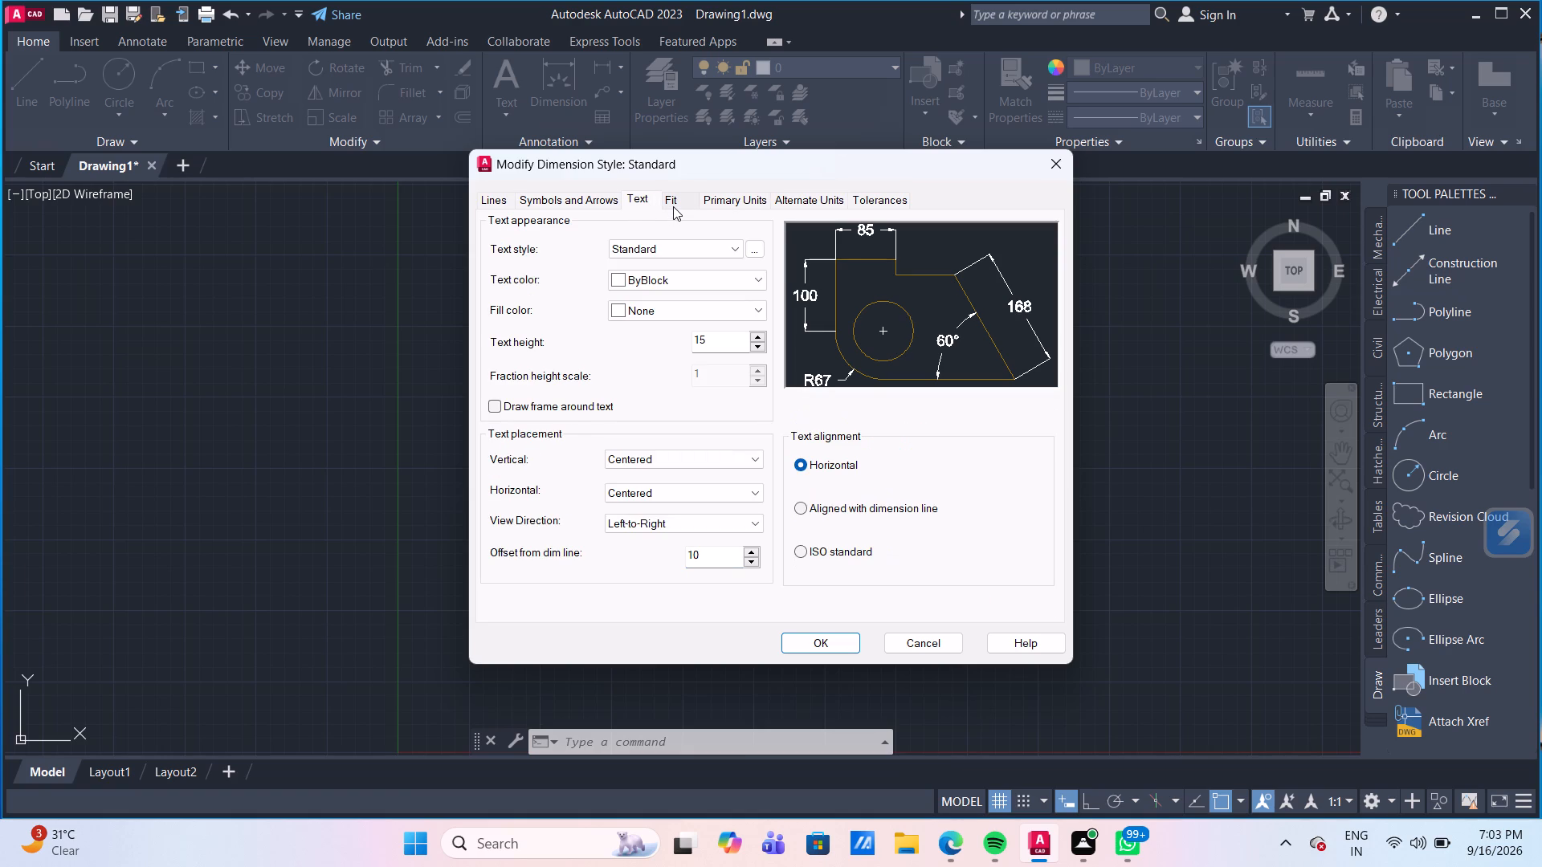
left_click(673, 206)
left_click(731, 200)
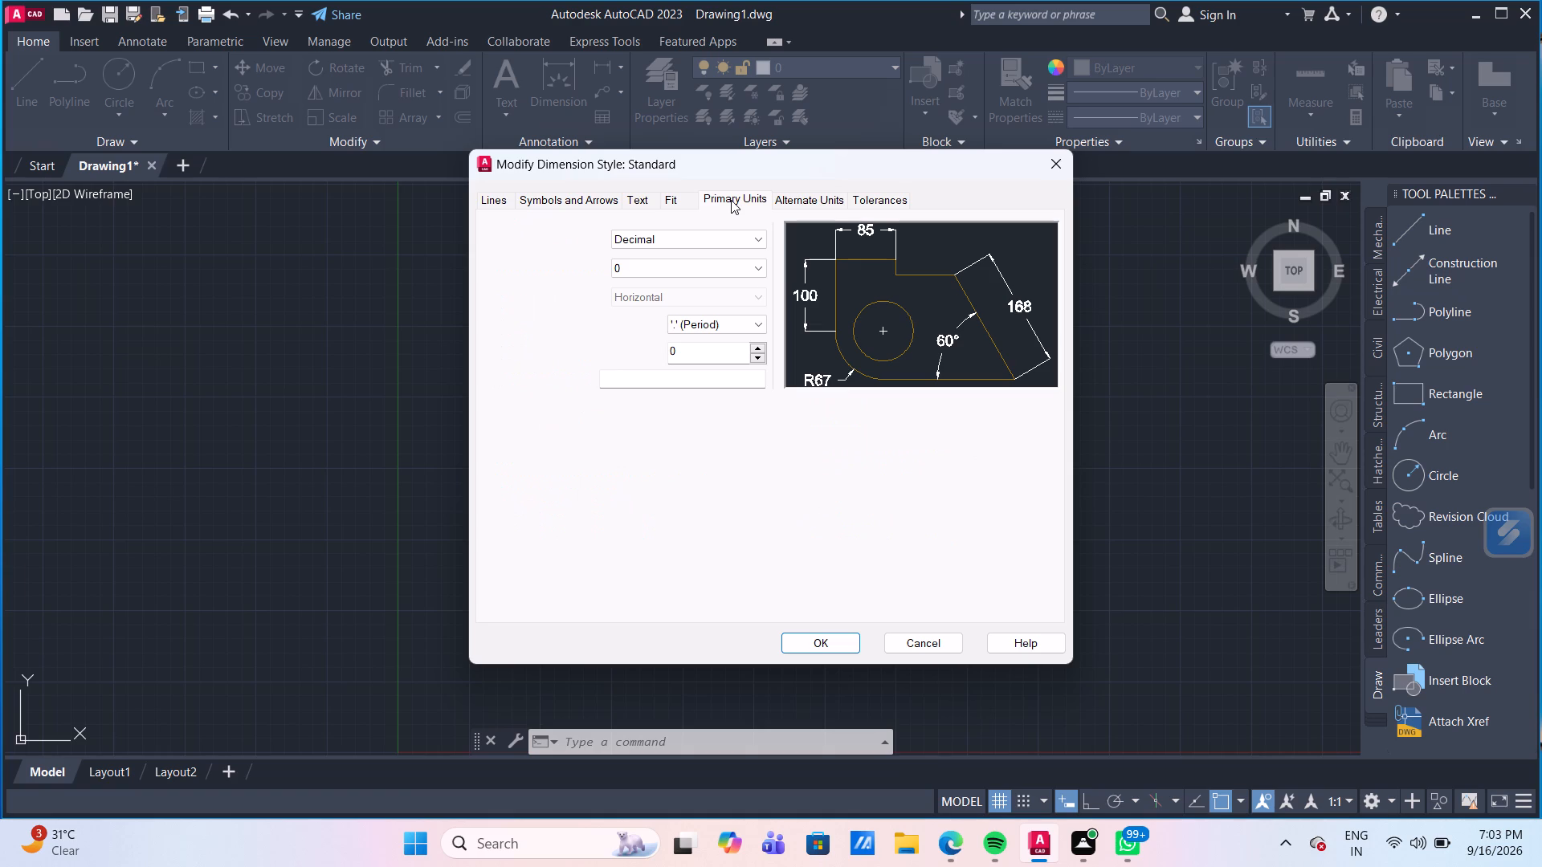
left_click(793, 199)
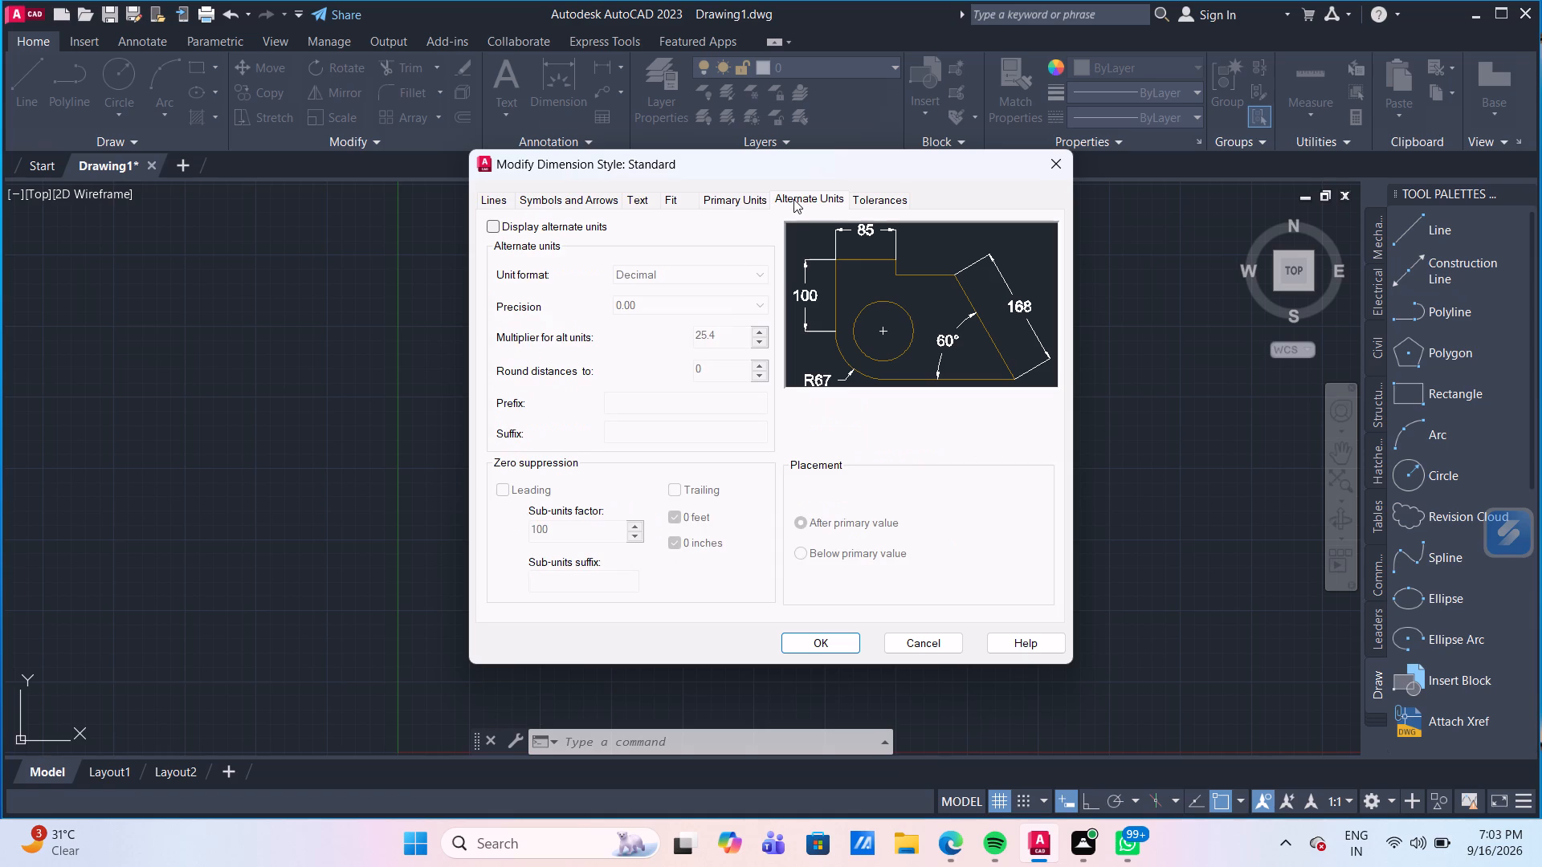
left_click(569, 206)
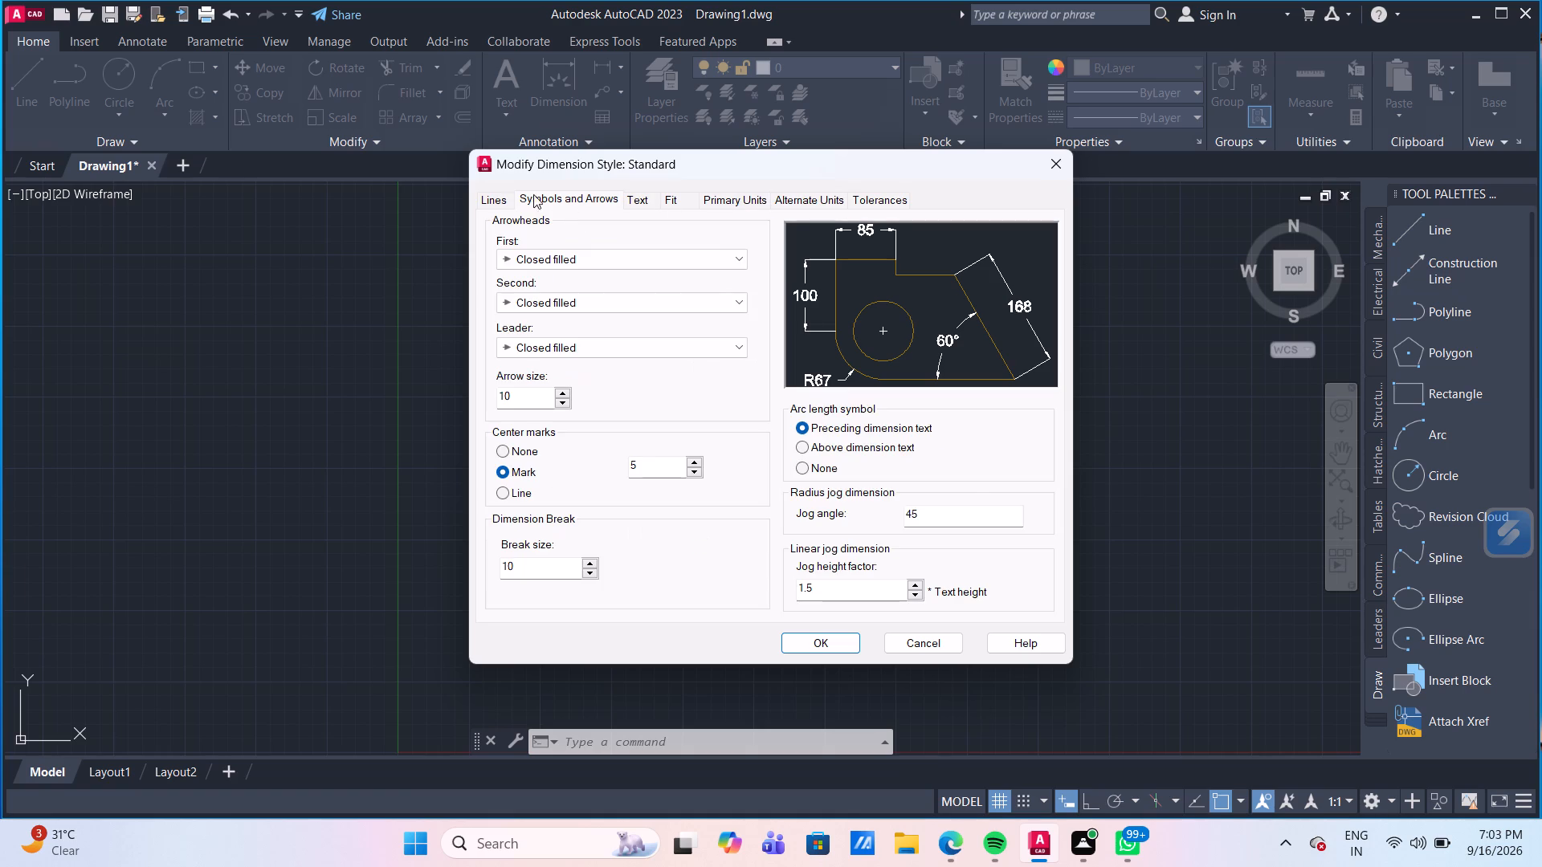
Set the extension lines' offset from origin to 10 in the Standard dimension style.
left_click(508, 200)
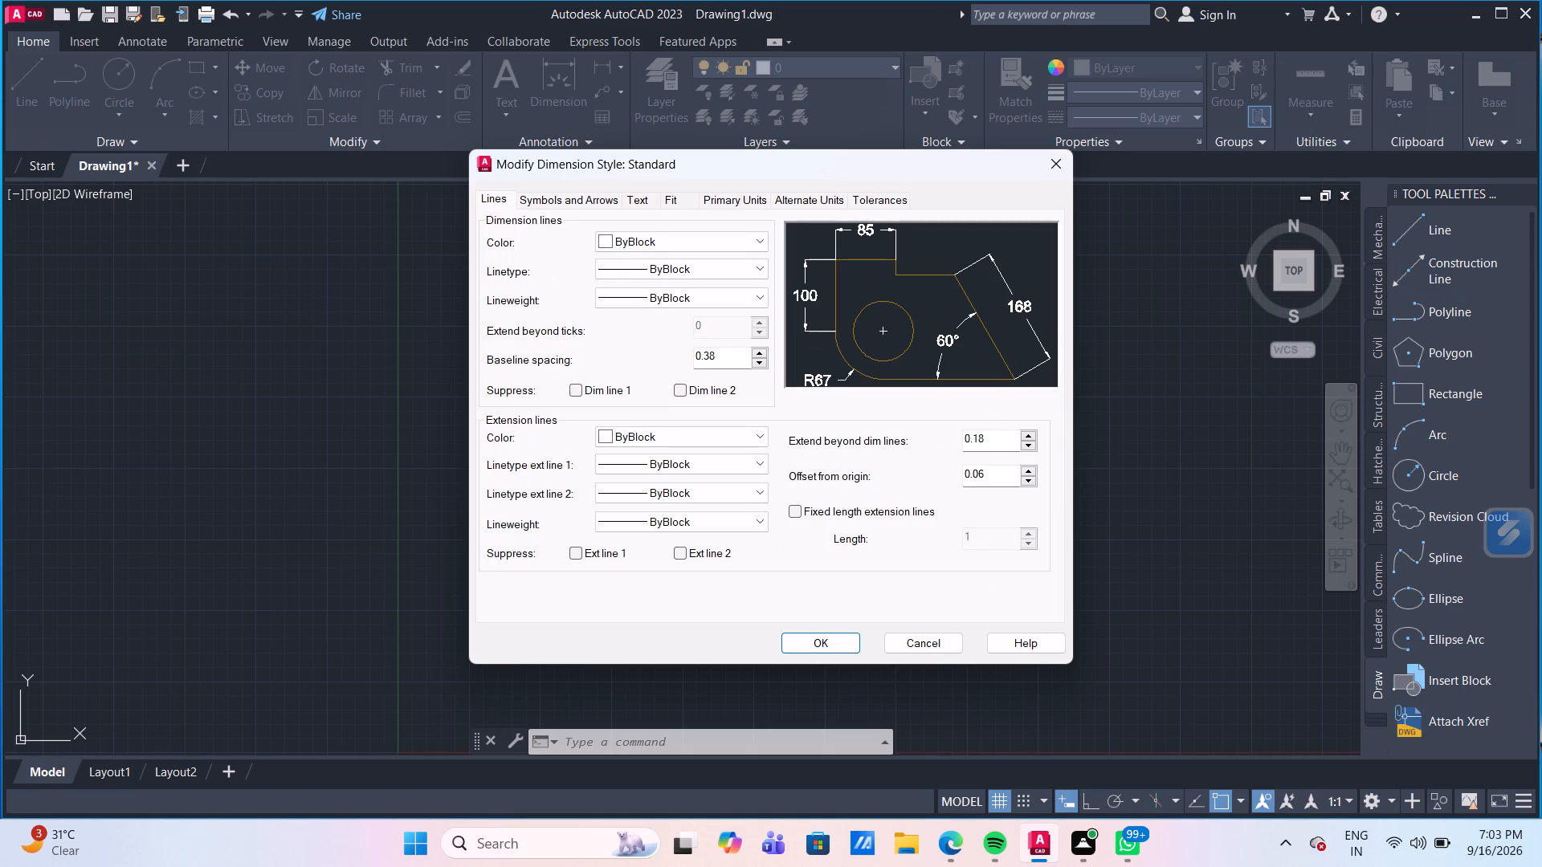
left_click_drag(1001, 478, 867, 483)
left_click_drag(867, 483, 882, 483)
type("10")
key("Return")
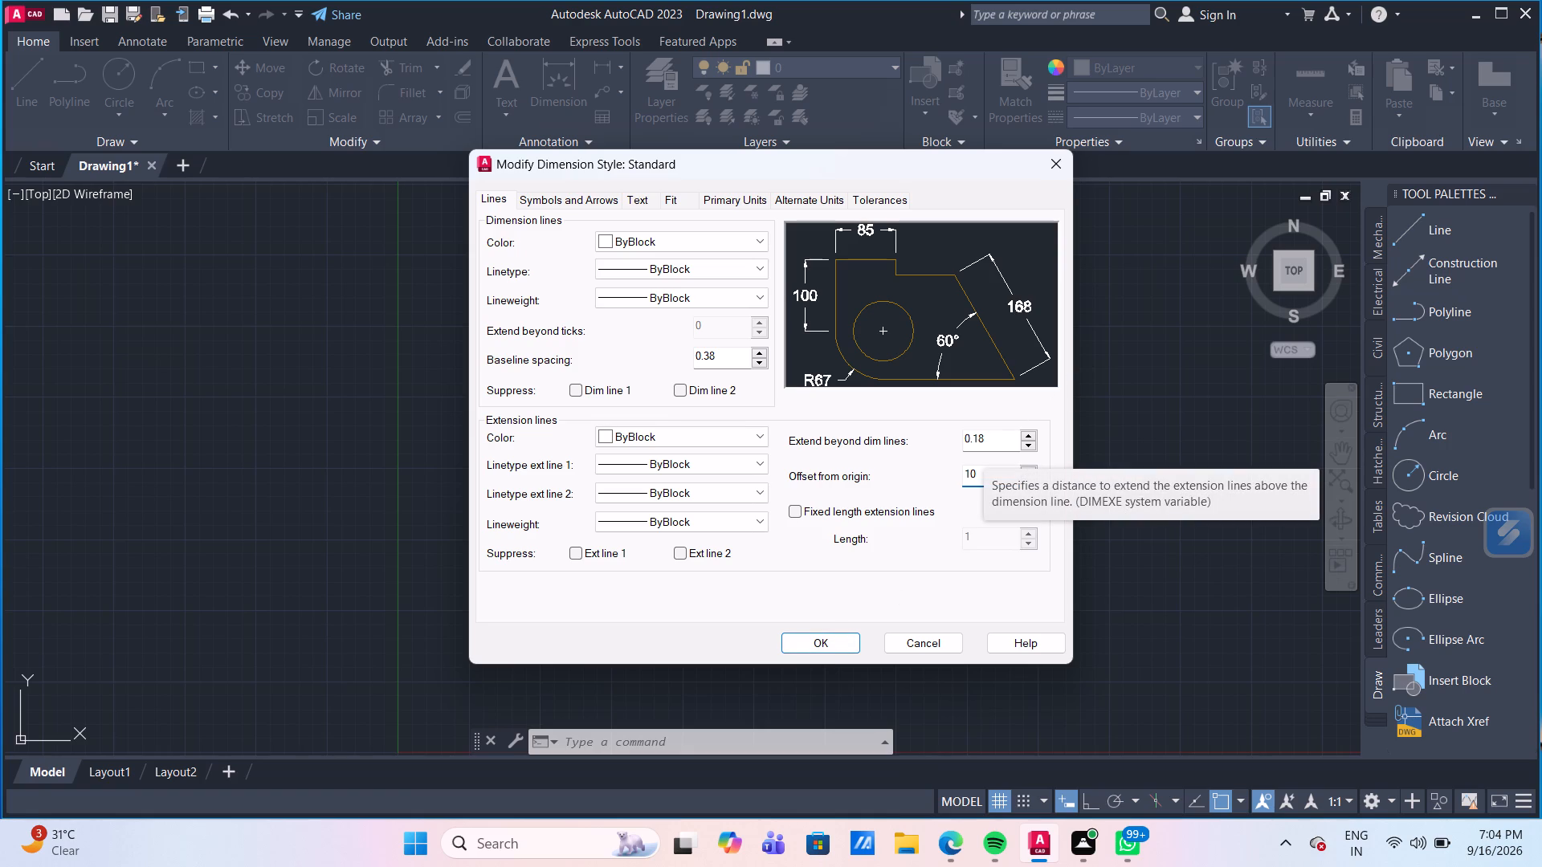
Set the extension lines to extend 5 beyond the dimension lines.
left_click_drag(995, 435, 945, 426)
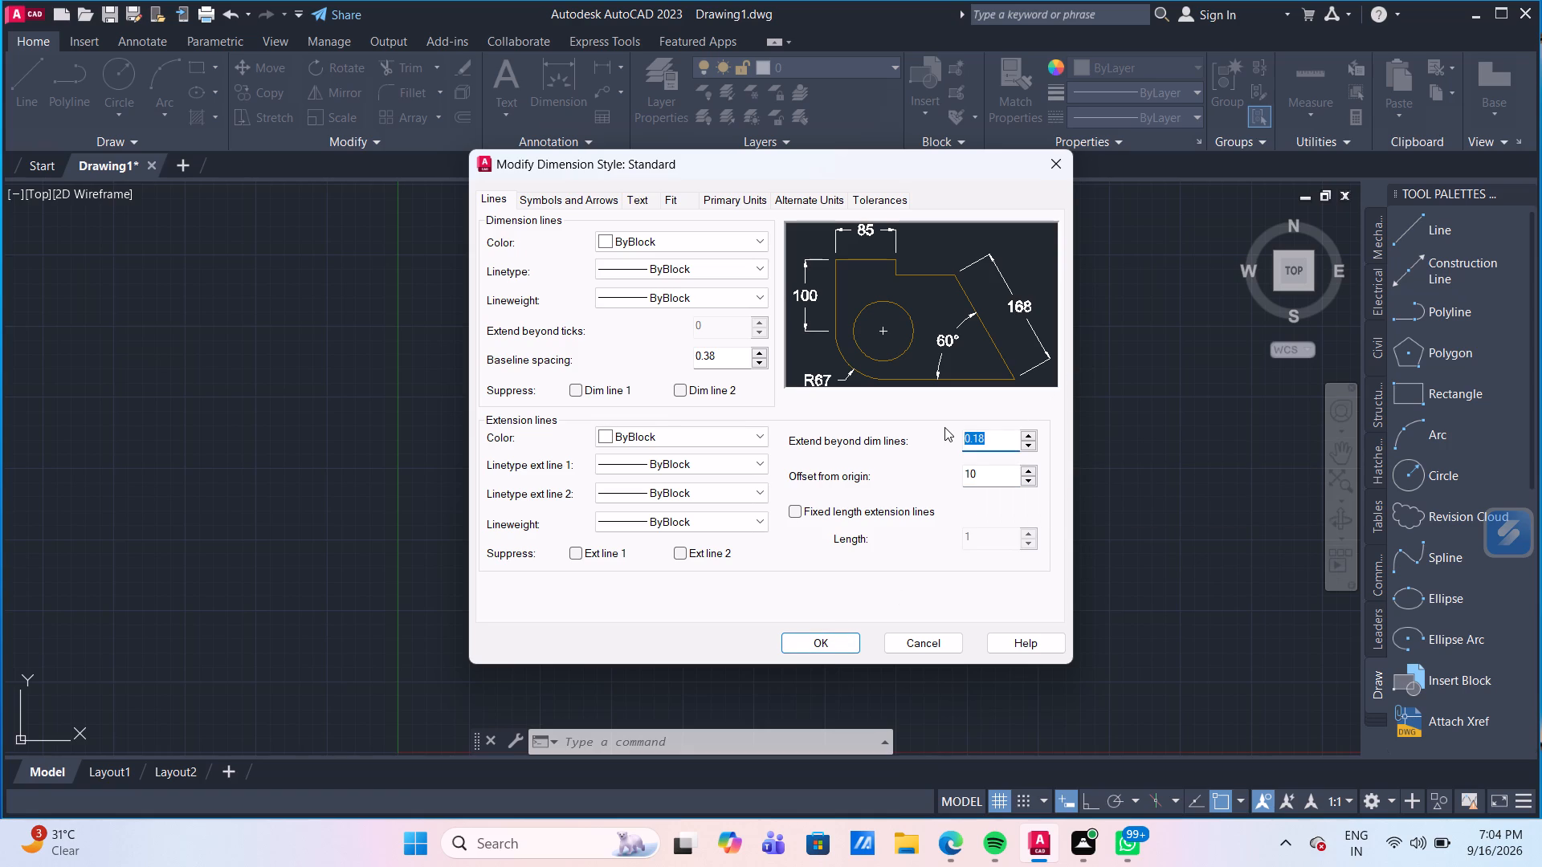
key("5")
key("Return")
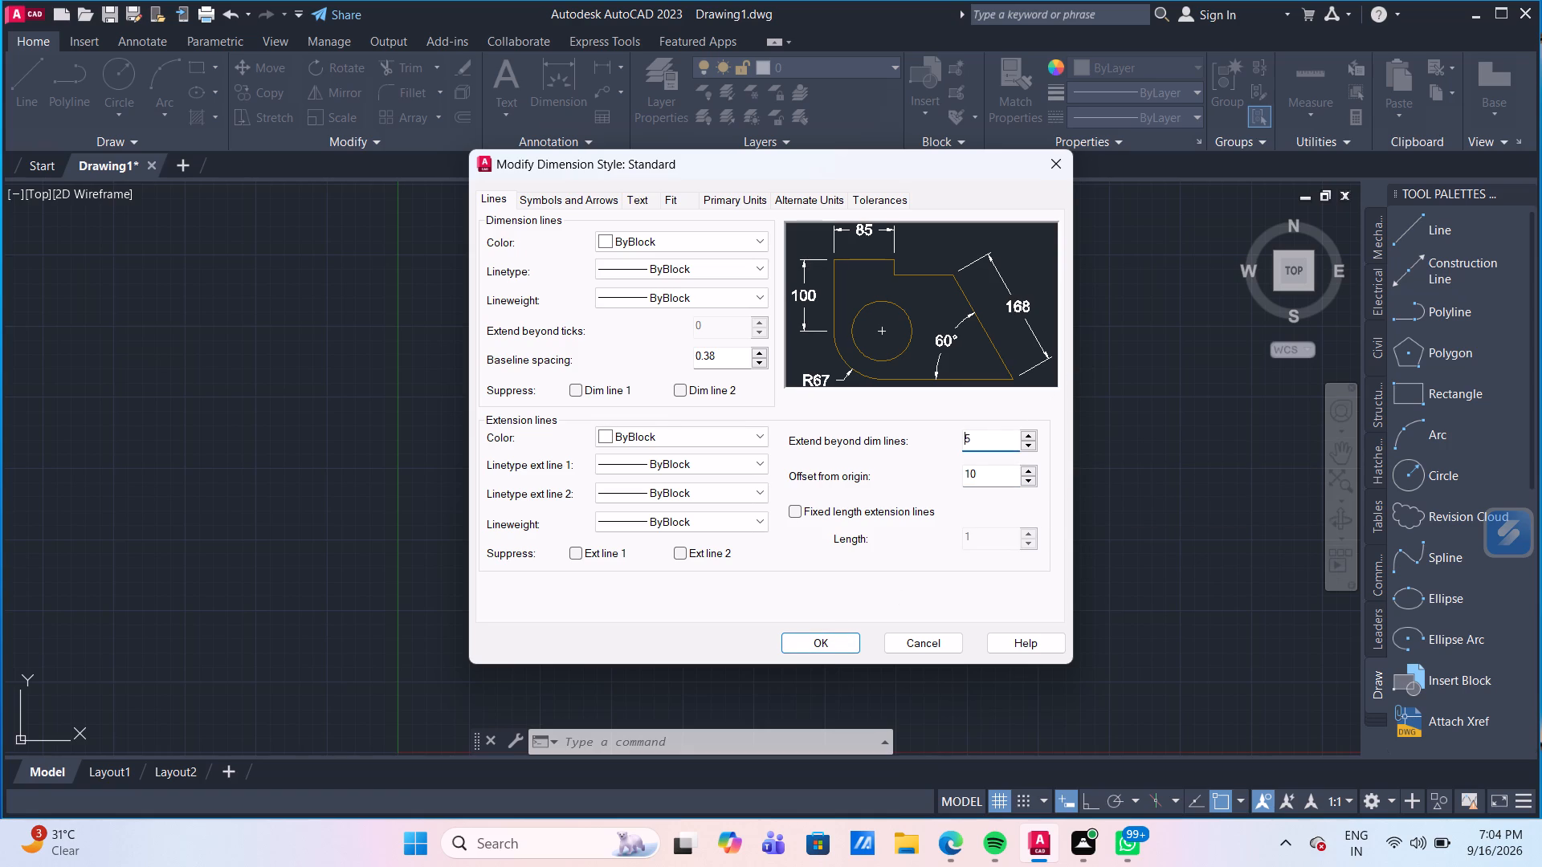
Set the extension lines to extend 10 beyond the dimension lines and accept the Standard style modifications.
left_click_drag(983, 443, 972, 443)
left_click_drag(972, 443, 945, 439)
type("10")
key("Return")
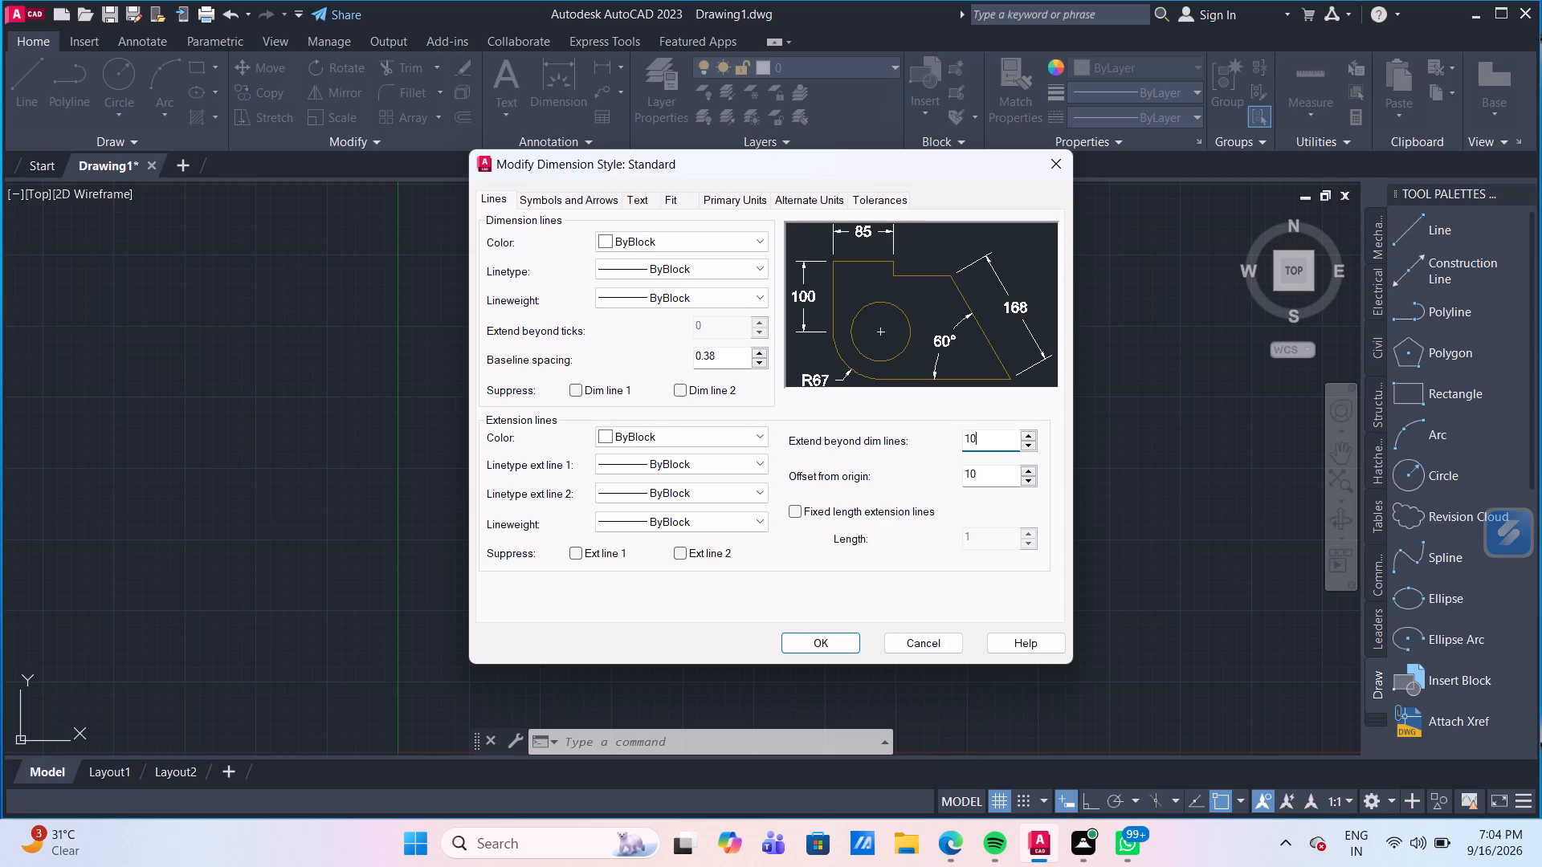
left_click(827, 645)
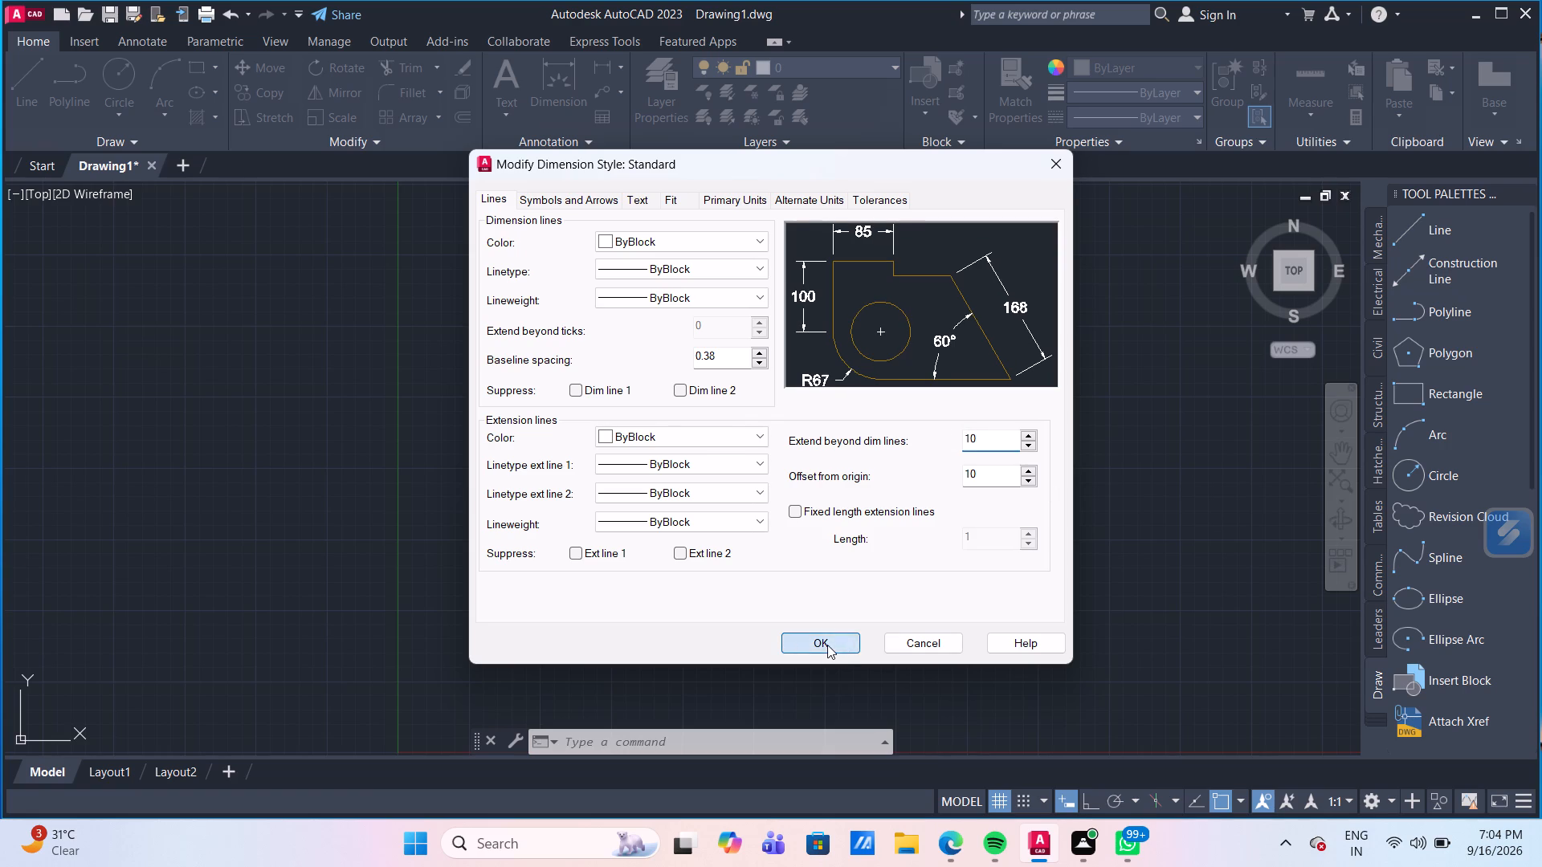
Make the Standard dimension style current and close the Dimension Style Manager.
left_click(1001, 307)
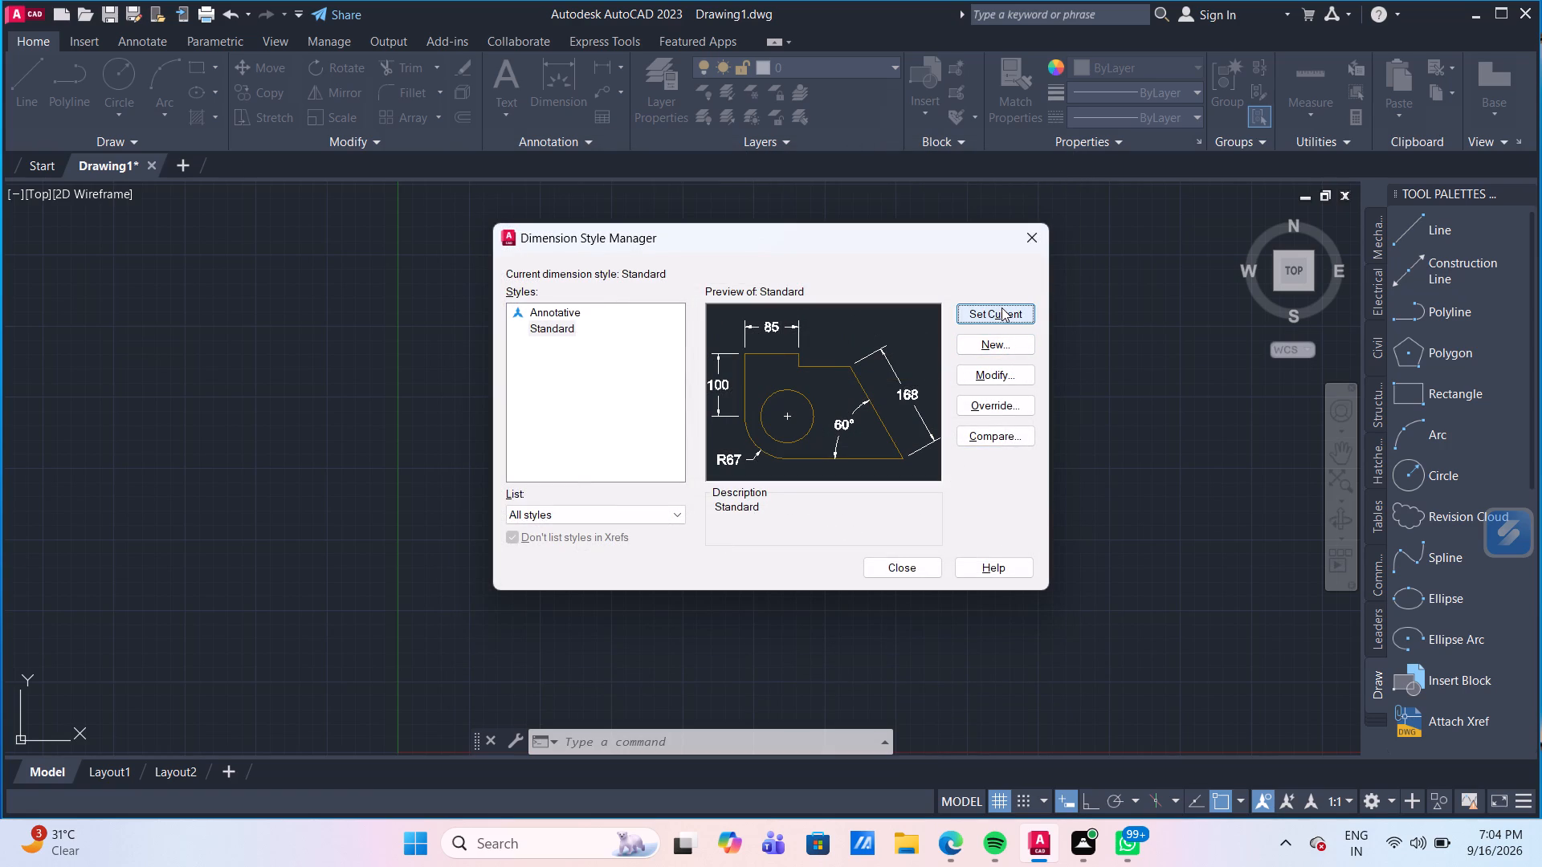
left_click(982, 312)
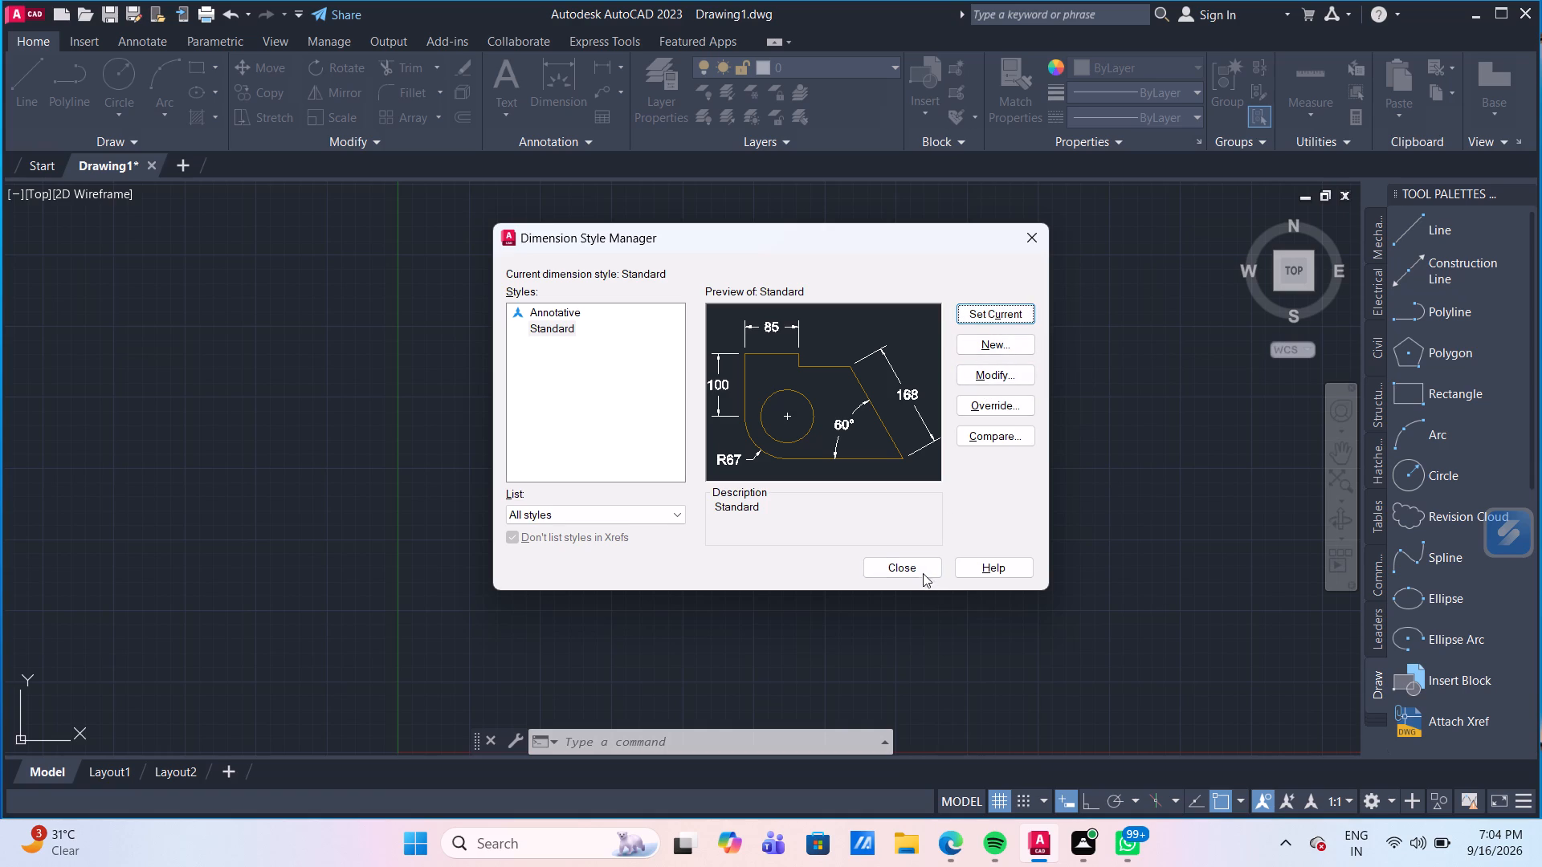
left_click(916, 565)
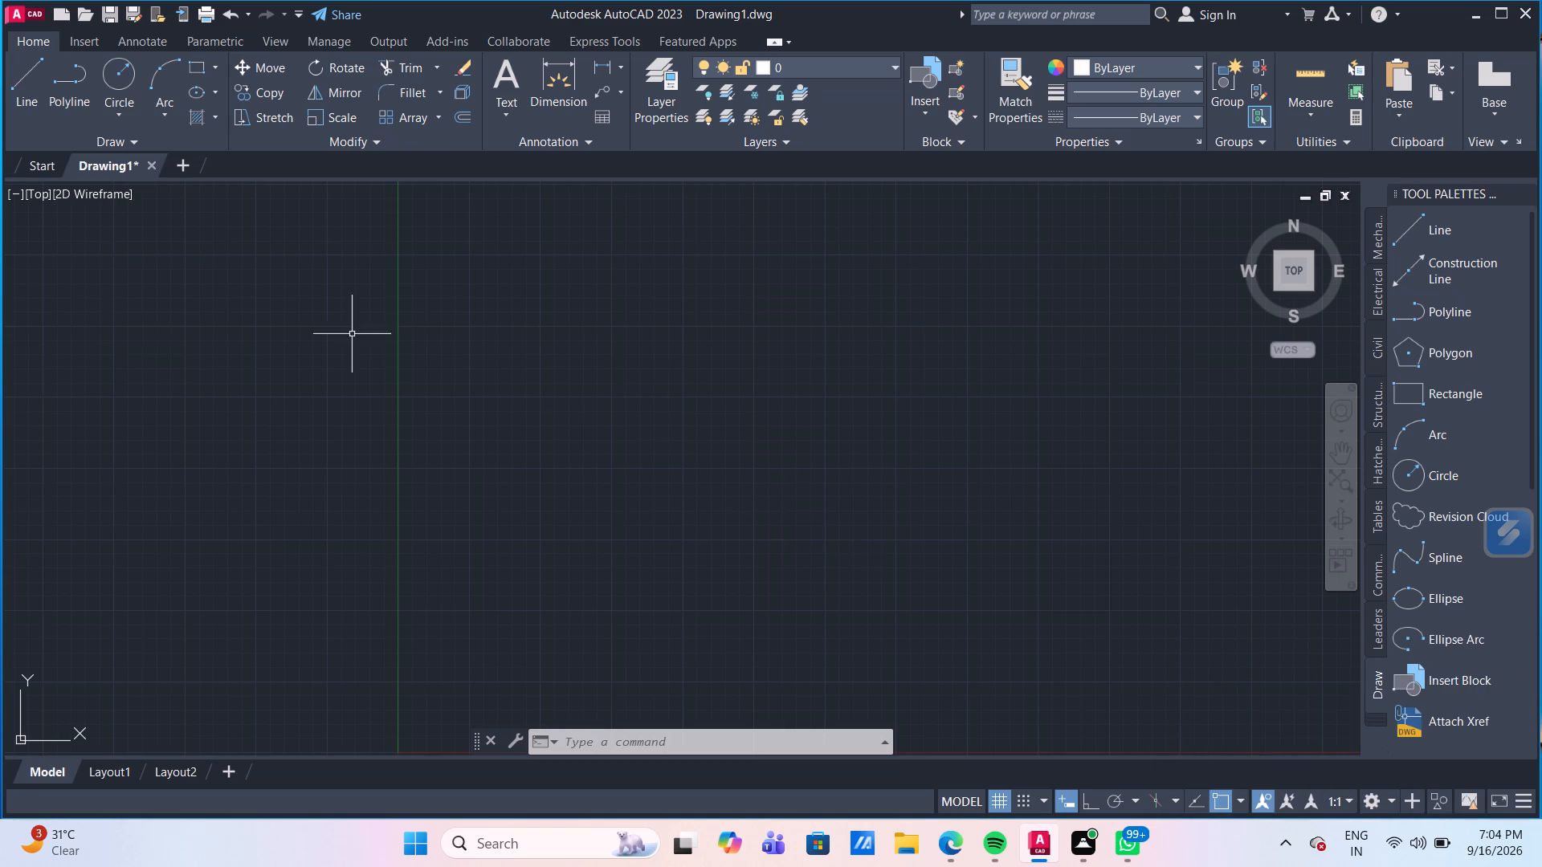
With Ortho on, draw a horizontal line 2000 mm long, running in the positive X direction from a point above the X axis.
left_click(45, 75)
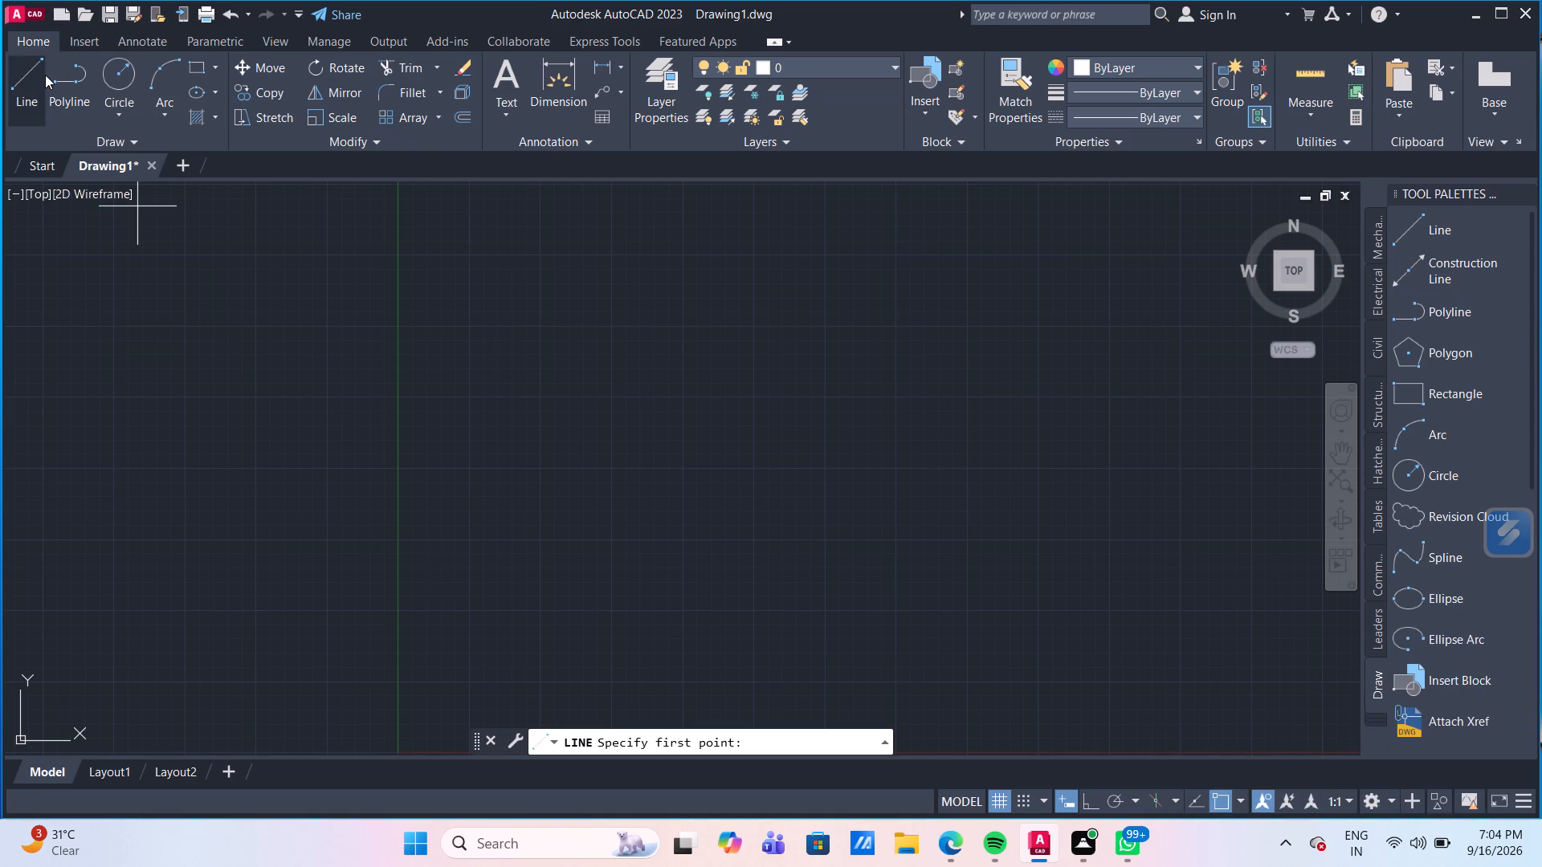
middle_click_drag(667, 531, 365, 271)
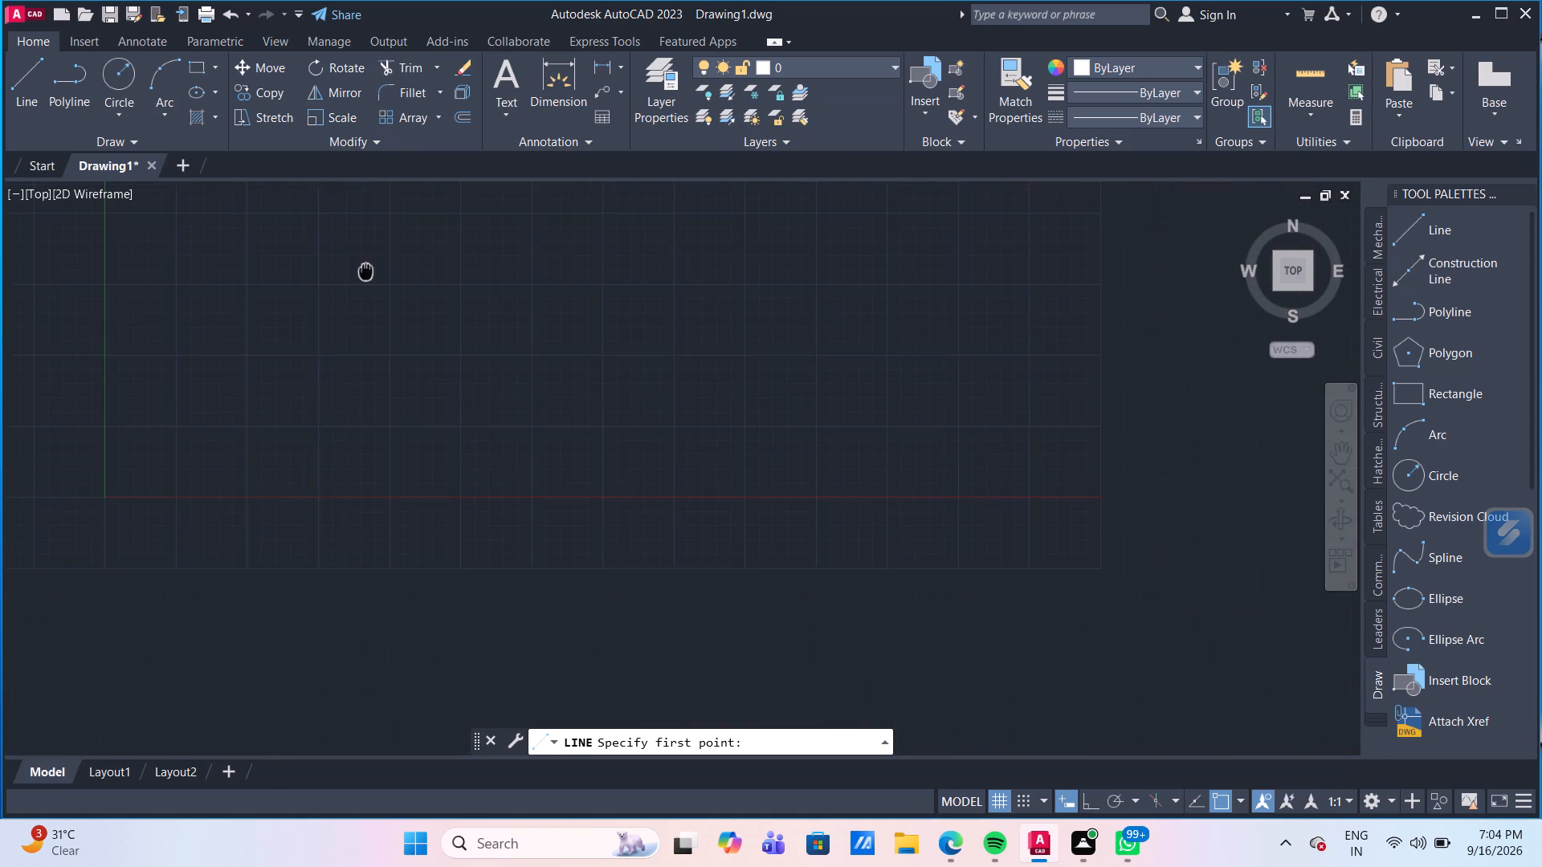
middle_click_drag(365, 271, 393, 295)
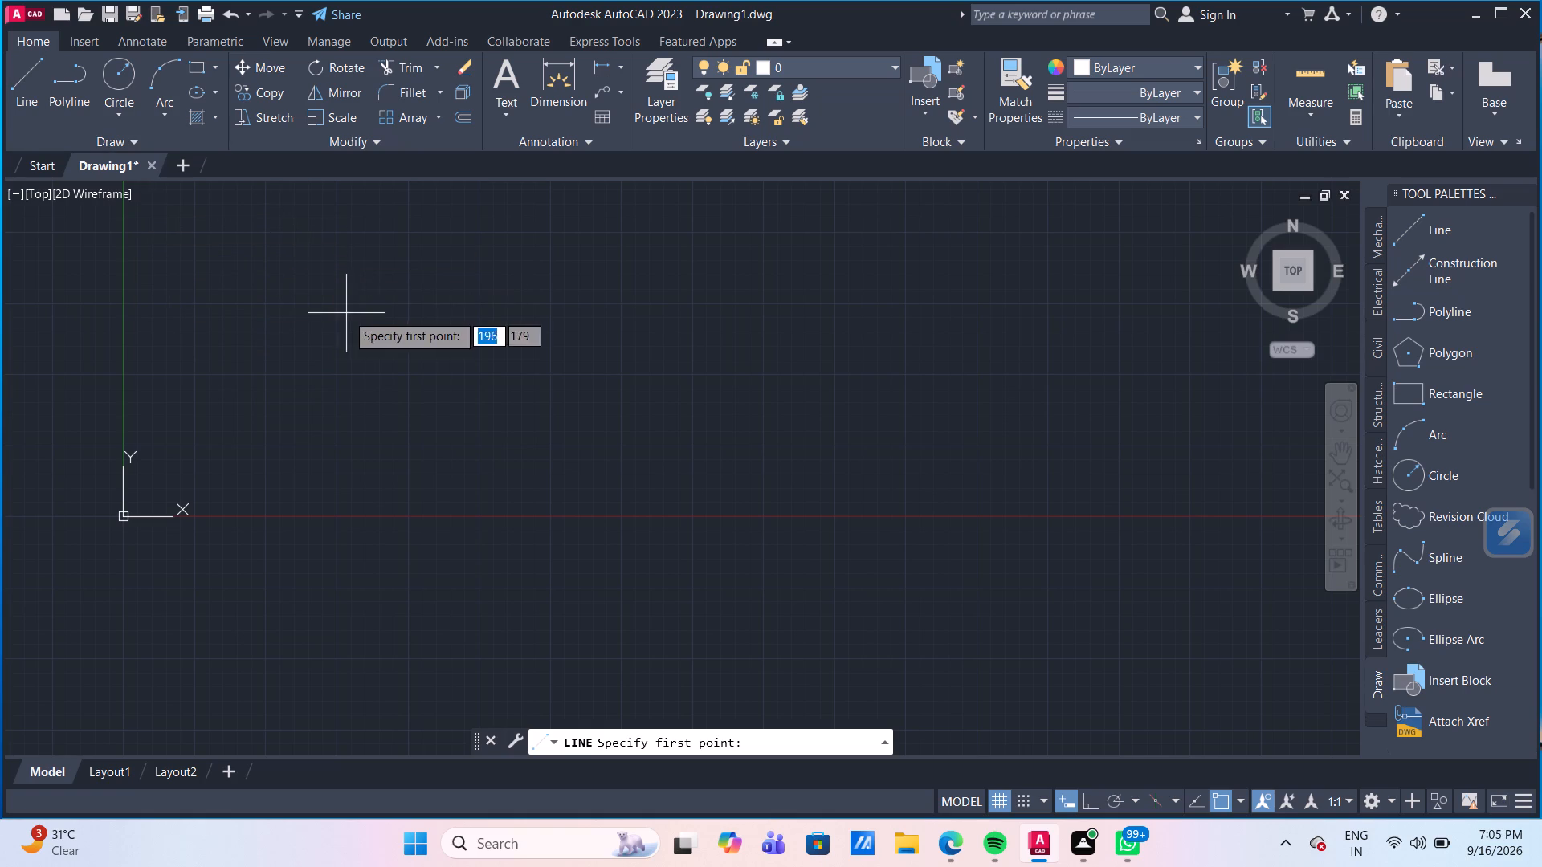
left_click(409, 303)
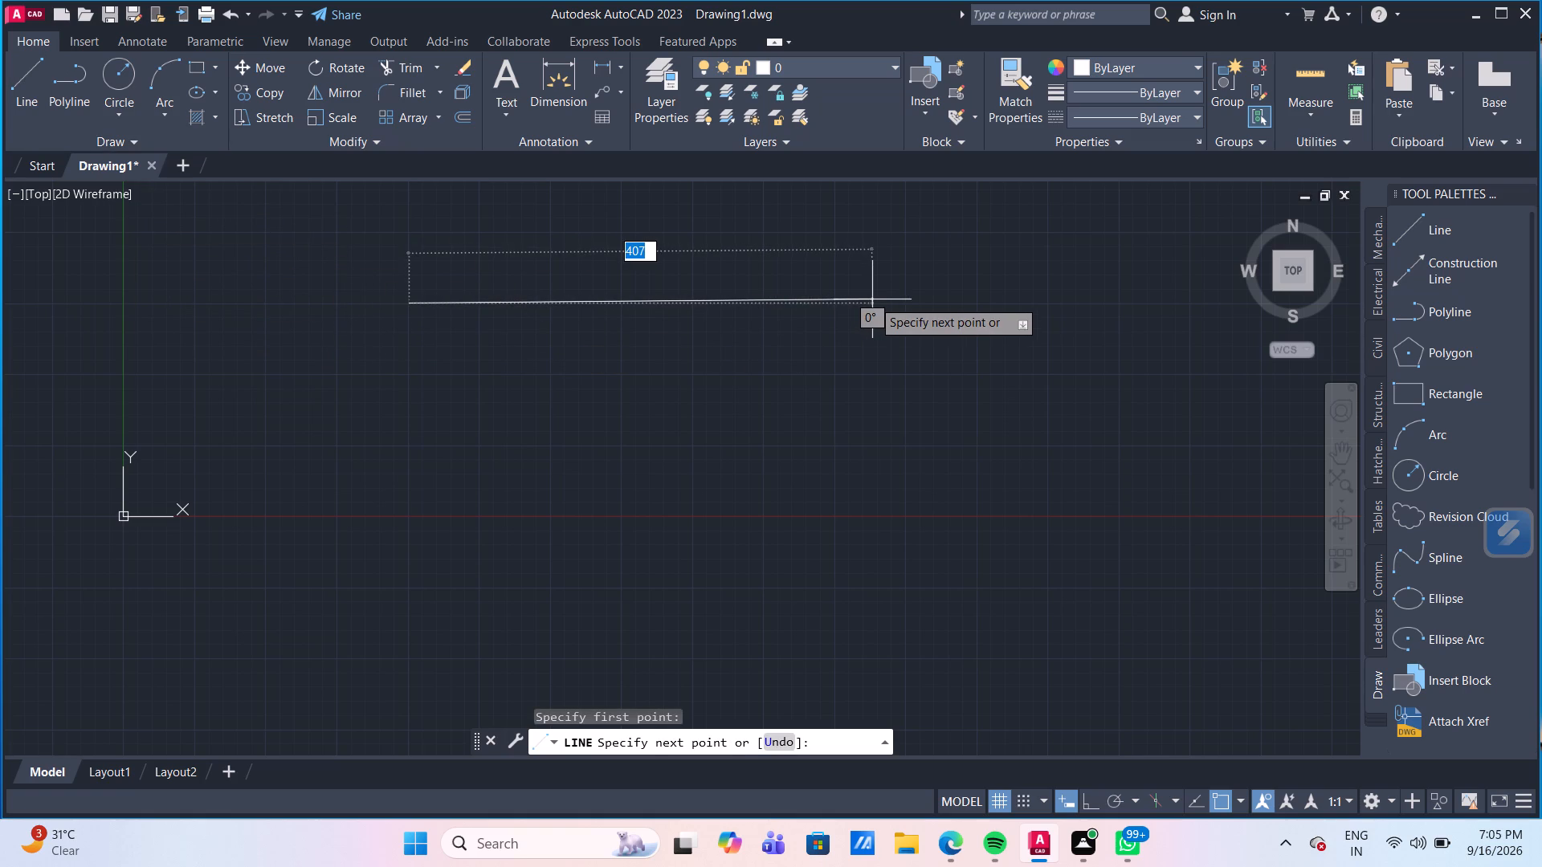
key("F8")
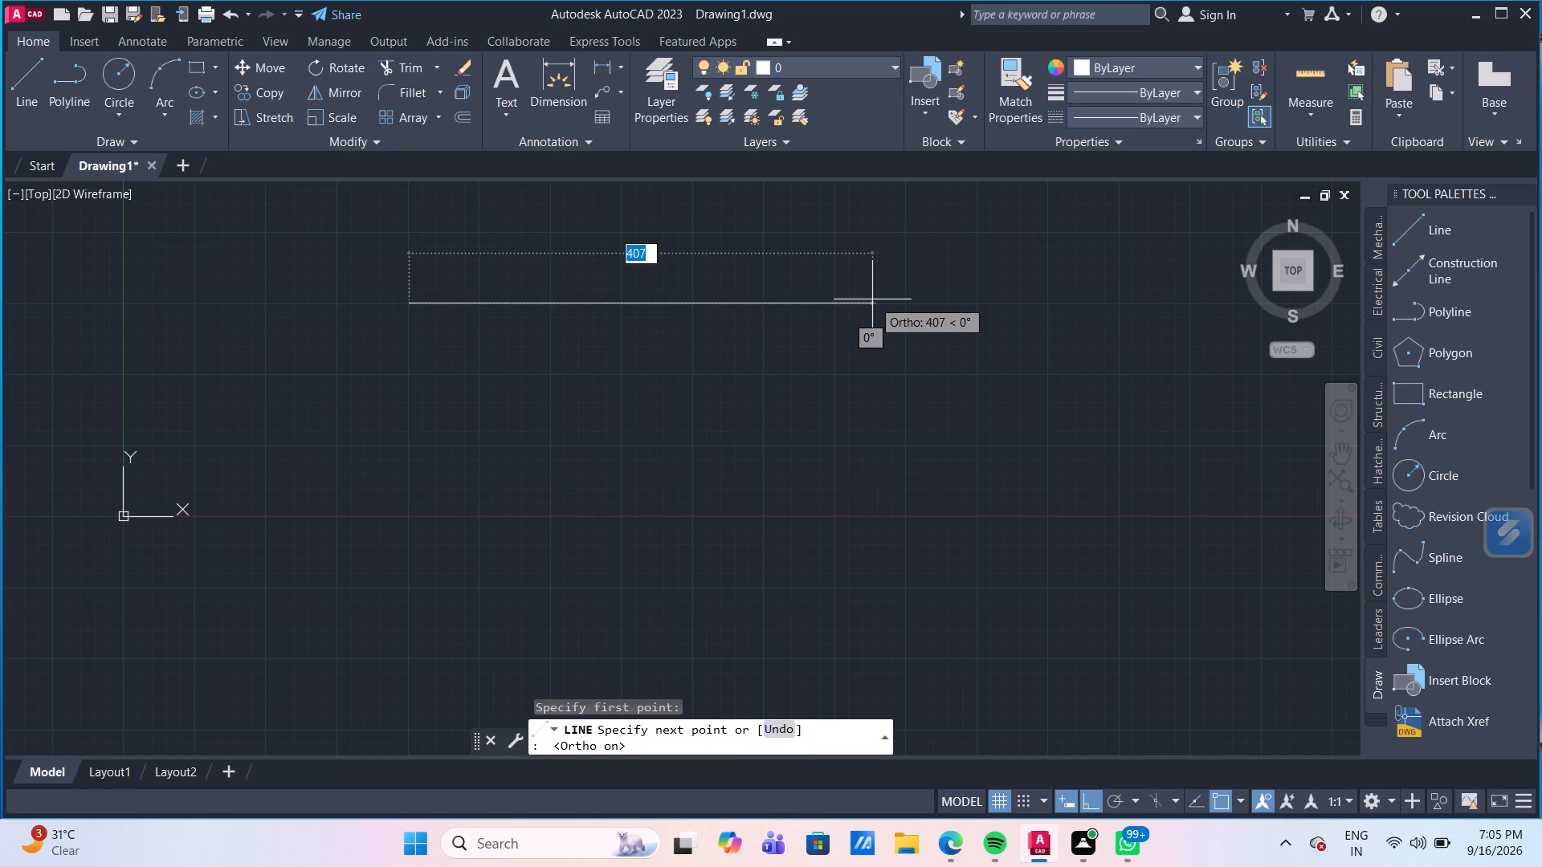
scroll(989, 328, "down", 2)
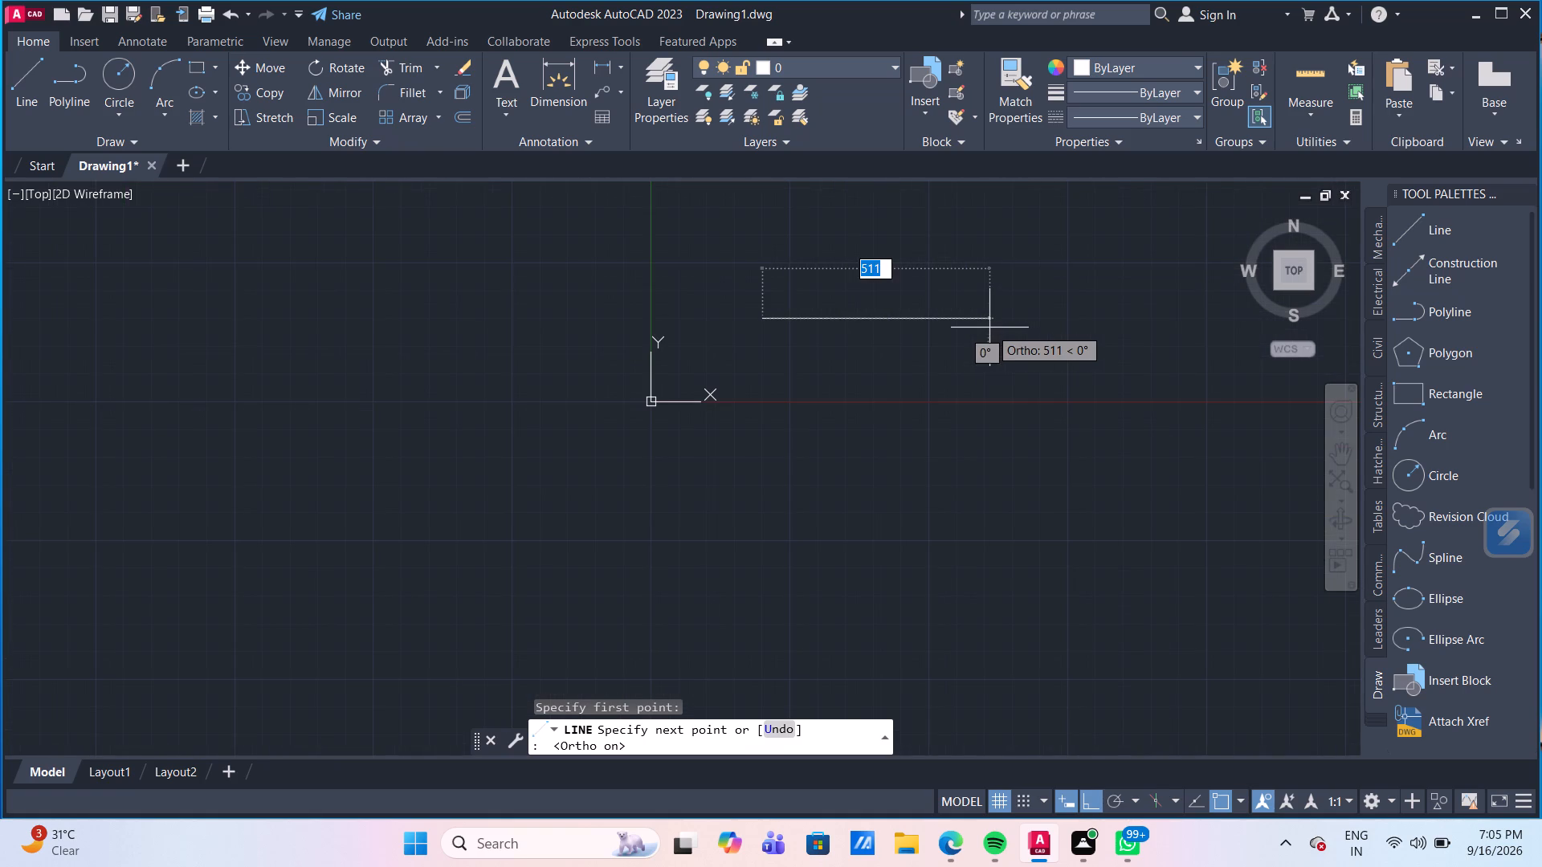
middle_click_drag(989, 328, 706, 410)
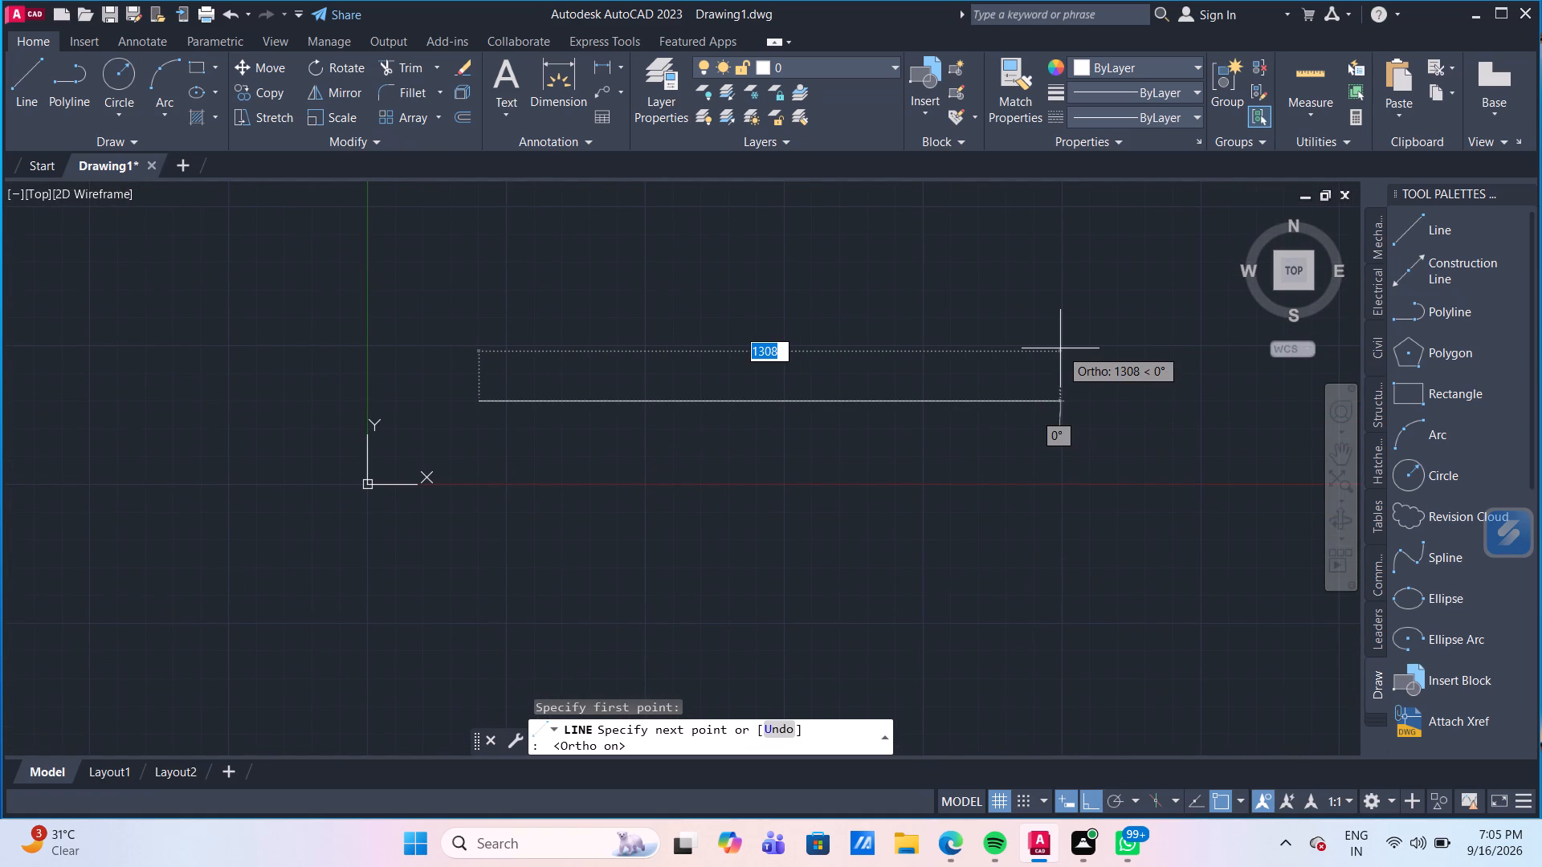
scroll(1060, 348, "down", 2)
middle_click_drag(1060, 350, 944, 406)
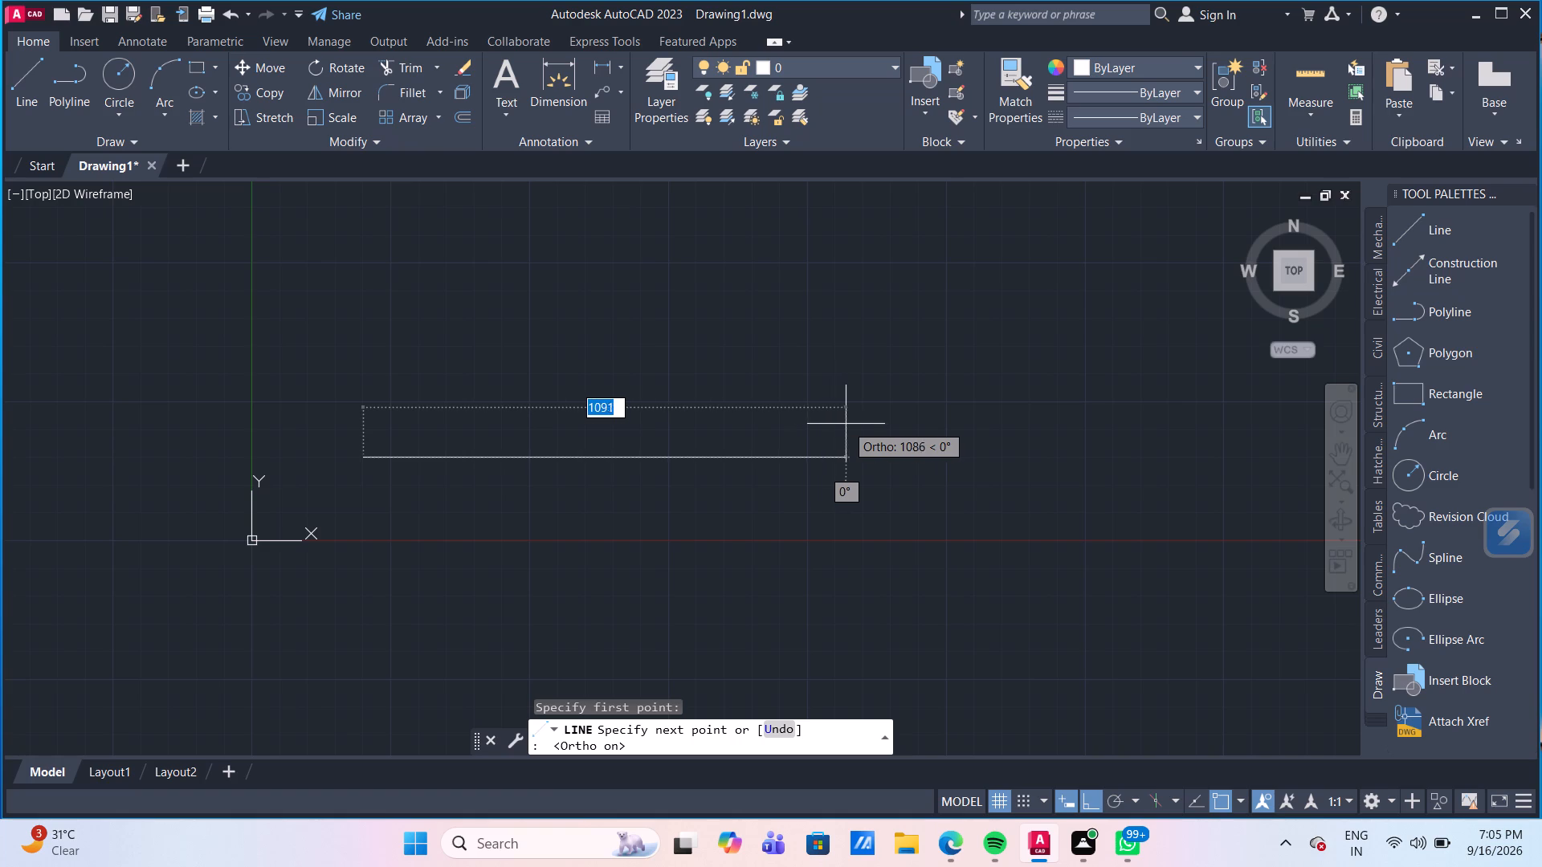
scroll(1163, 408, "down", 1)
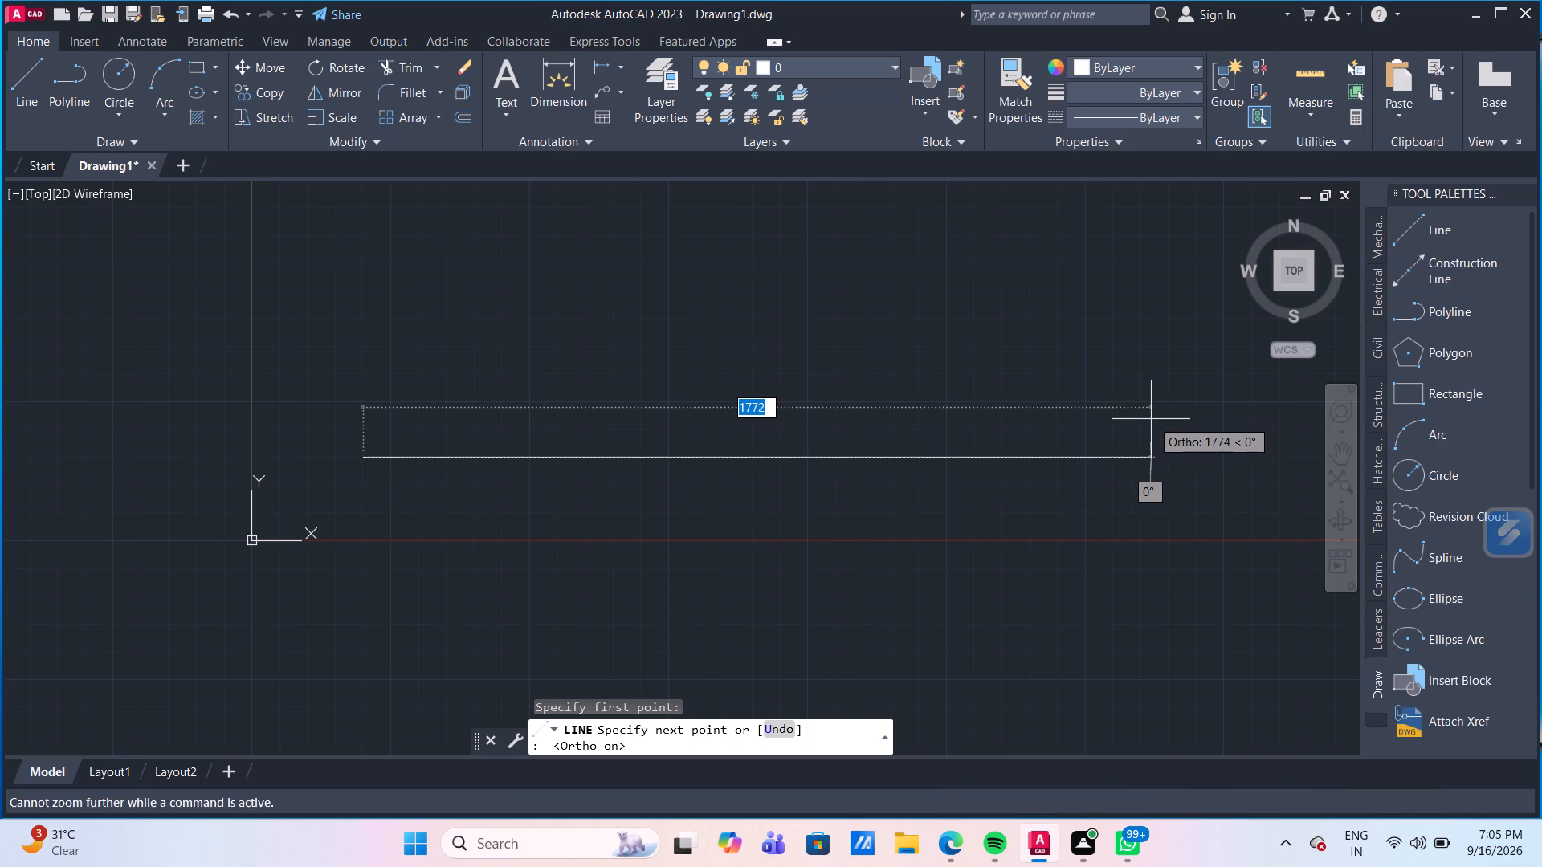
scroll(1150, 420, "down", 1)
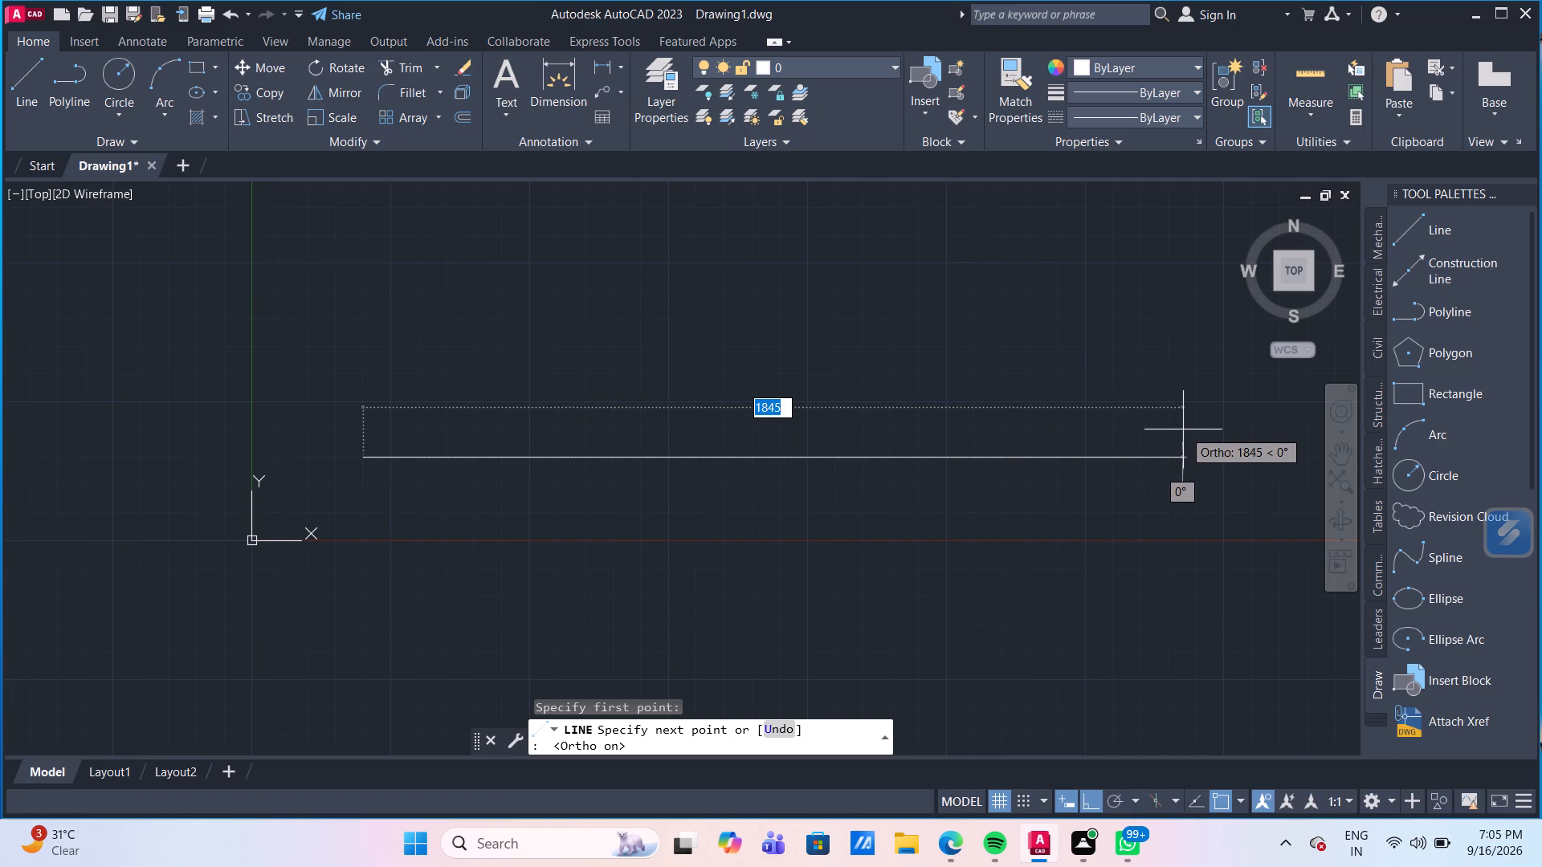
type("2000")
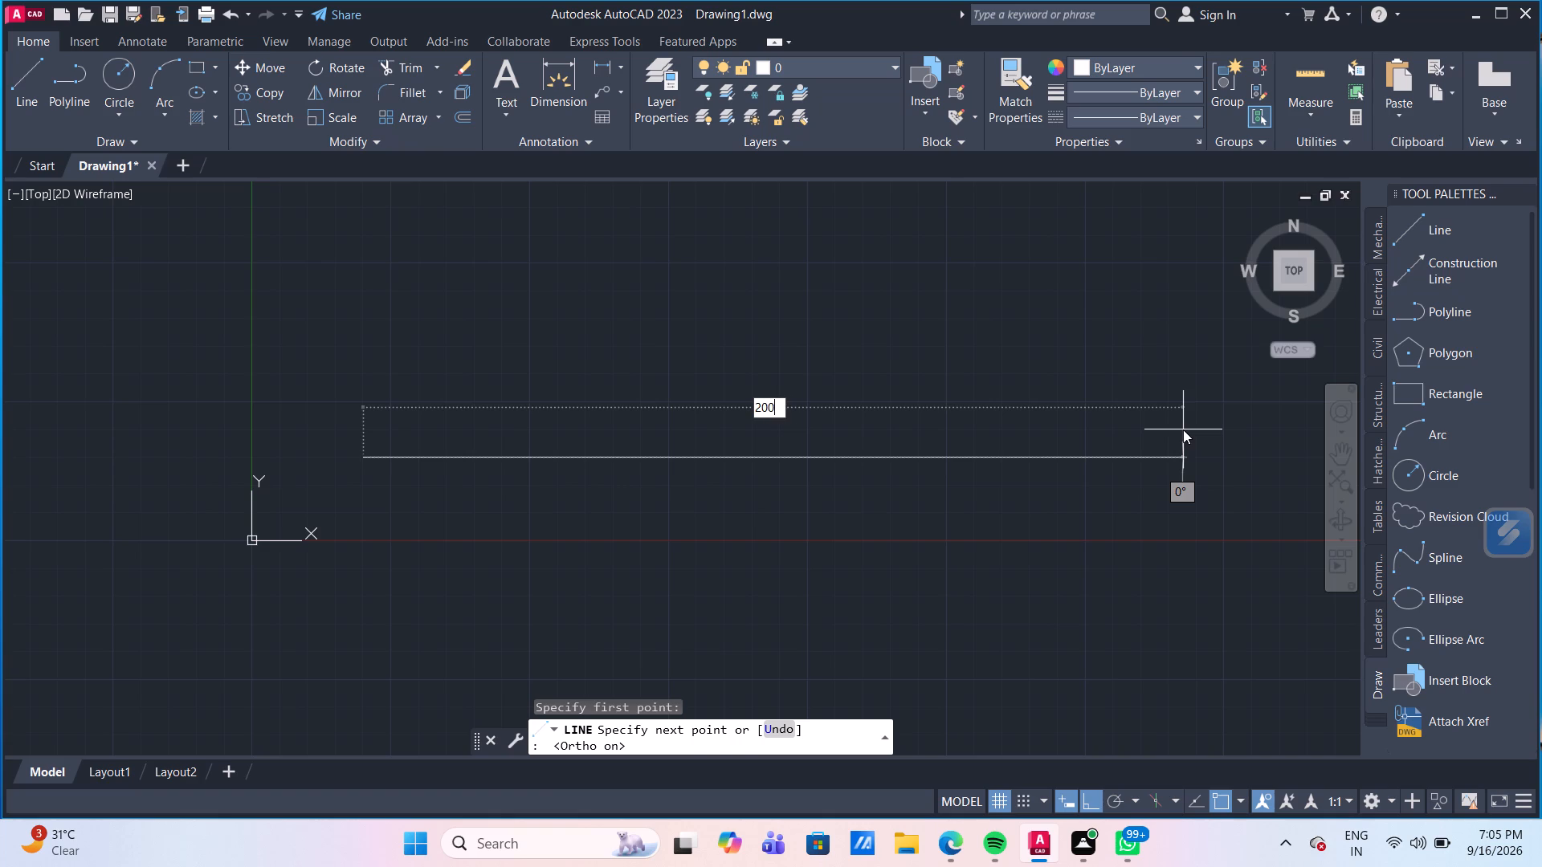
key("Return")
Continue the line vertically upward 2500 mm from the horizontal line's far end and finish the Line command.
scroll(1215, 278, "down", 1)
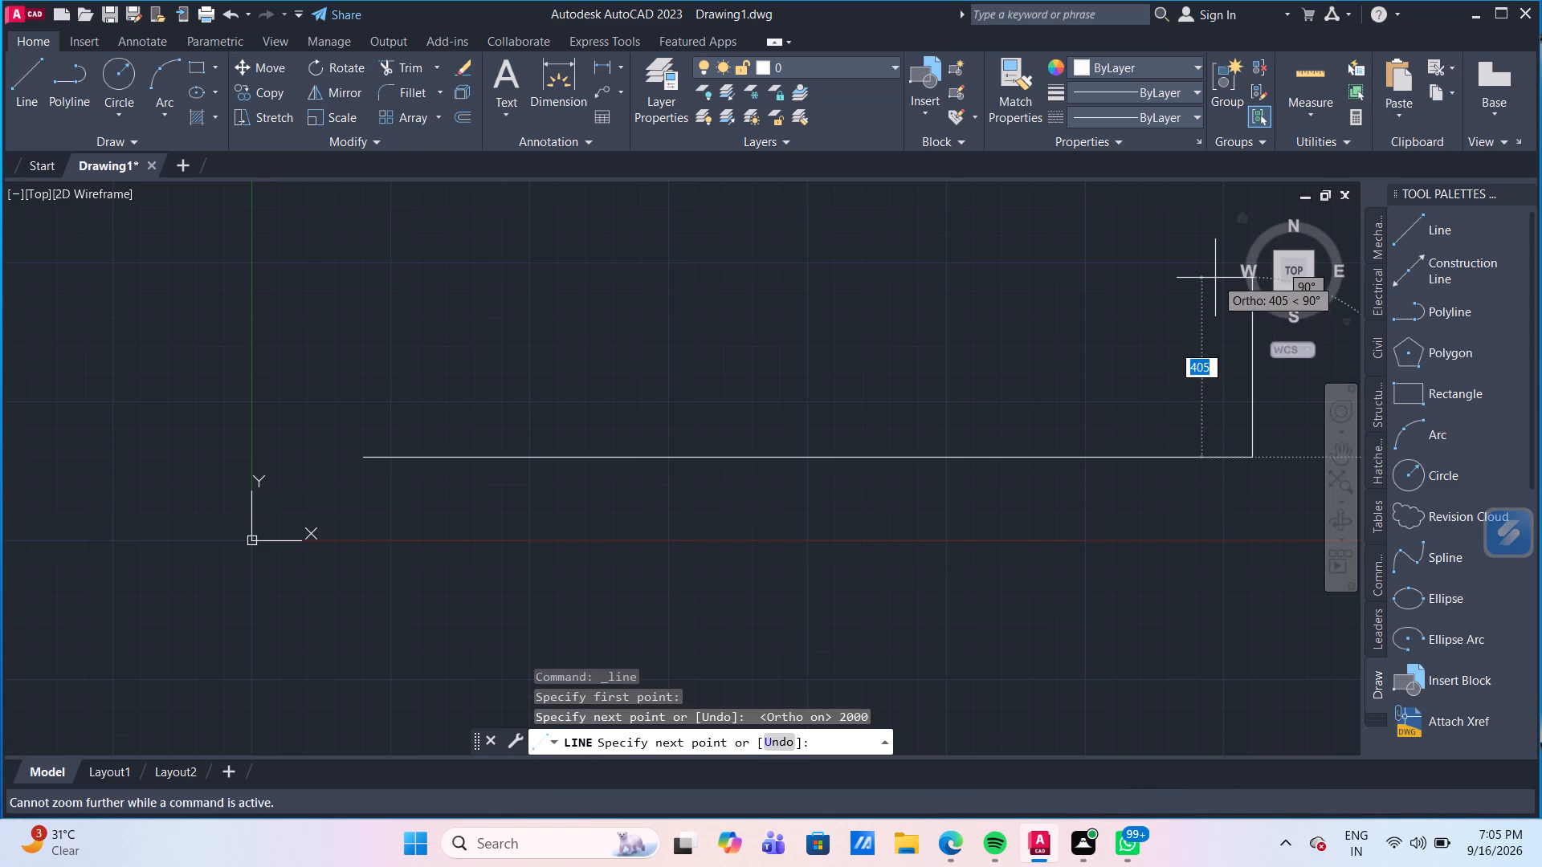
scroll(1215, 278, "down", 1)
middle_click_drag(1215, 278, 1050, 420)
scroll(1184, 315, "down", 1)
scroll(986, 413, "down", 2)
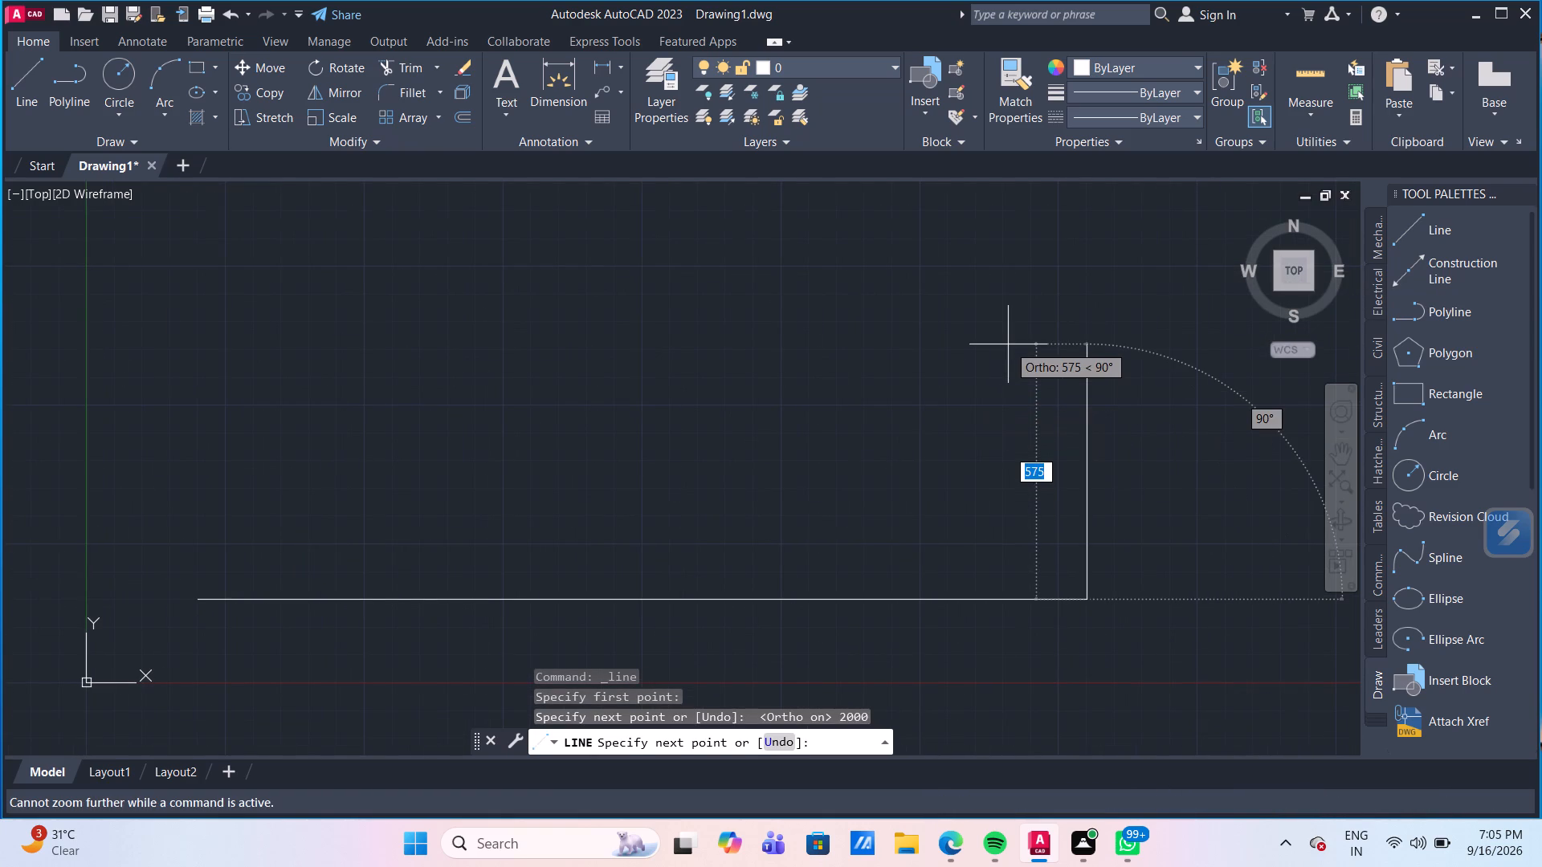
scroll(1008, 344, "down", 3)
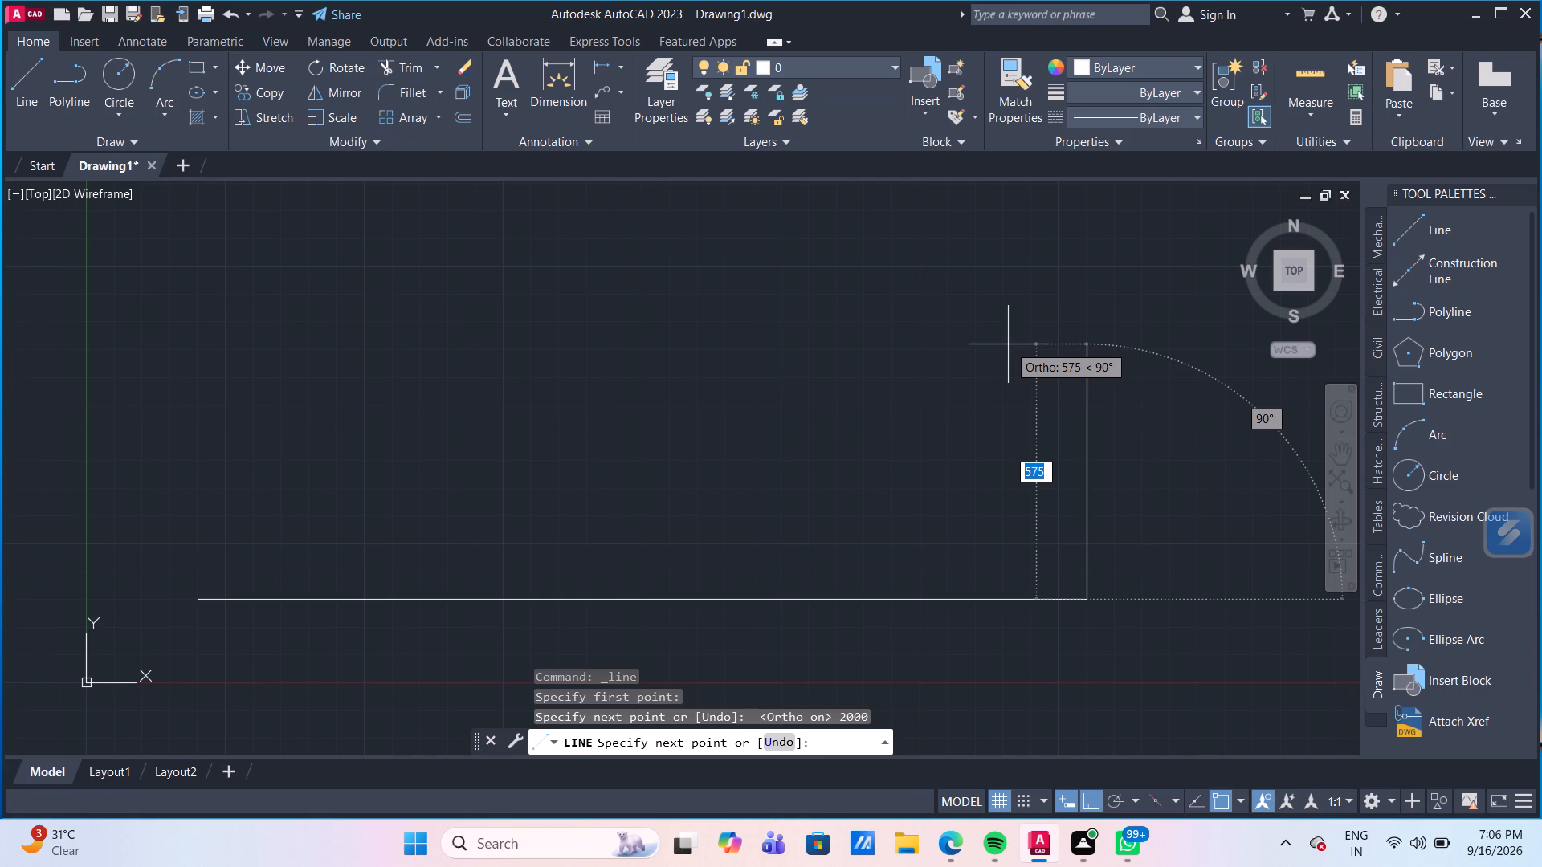
type("2500")
key("Return")
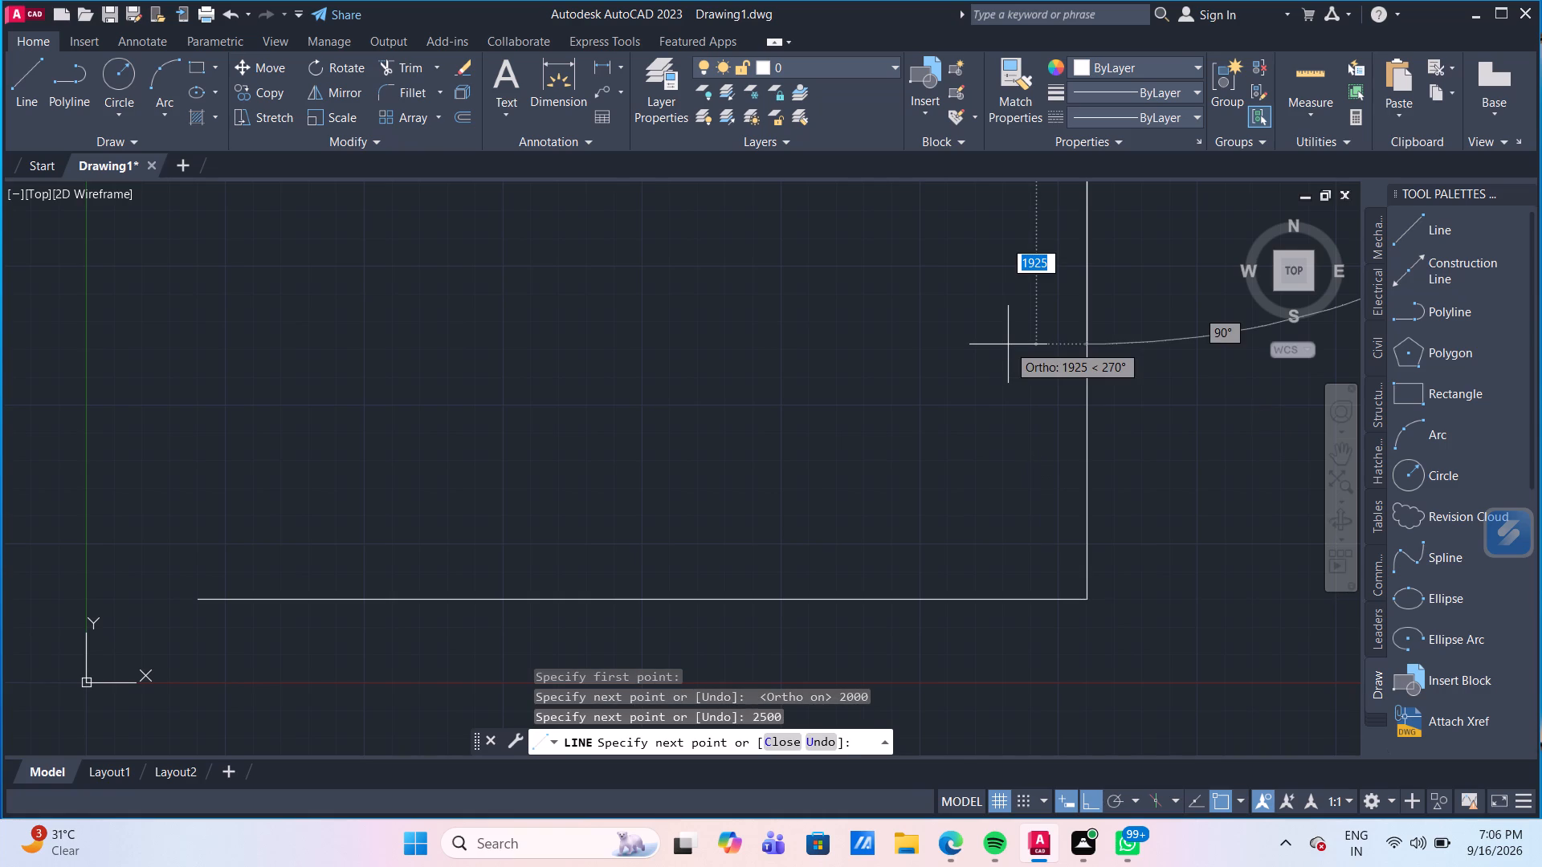
key("Return")
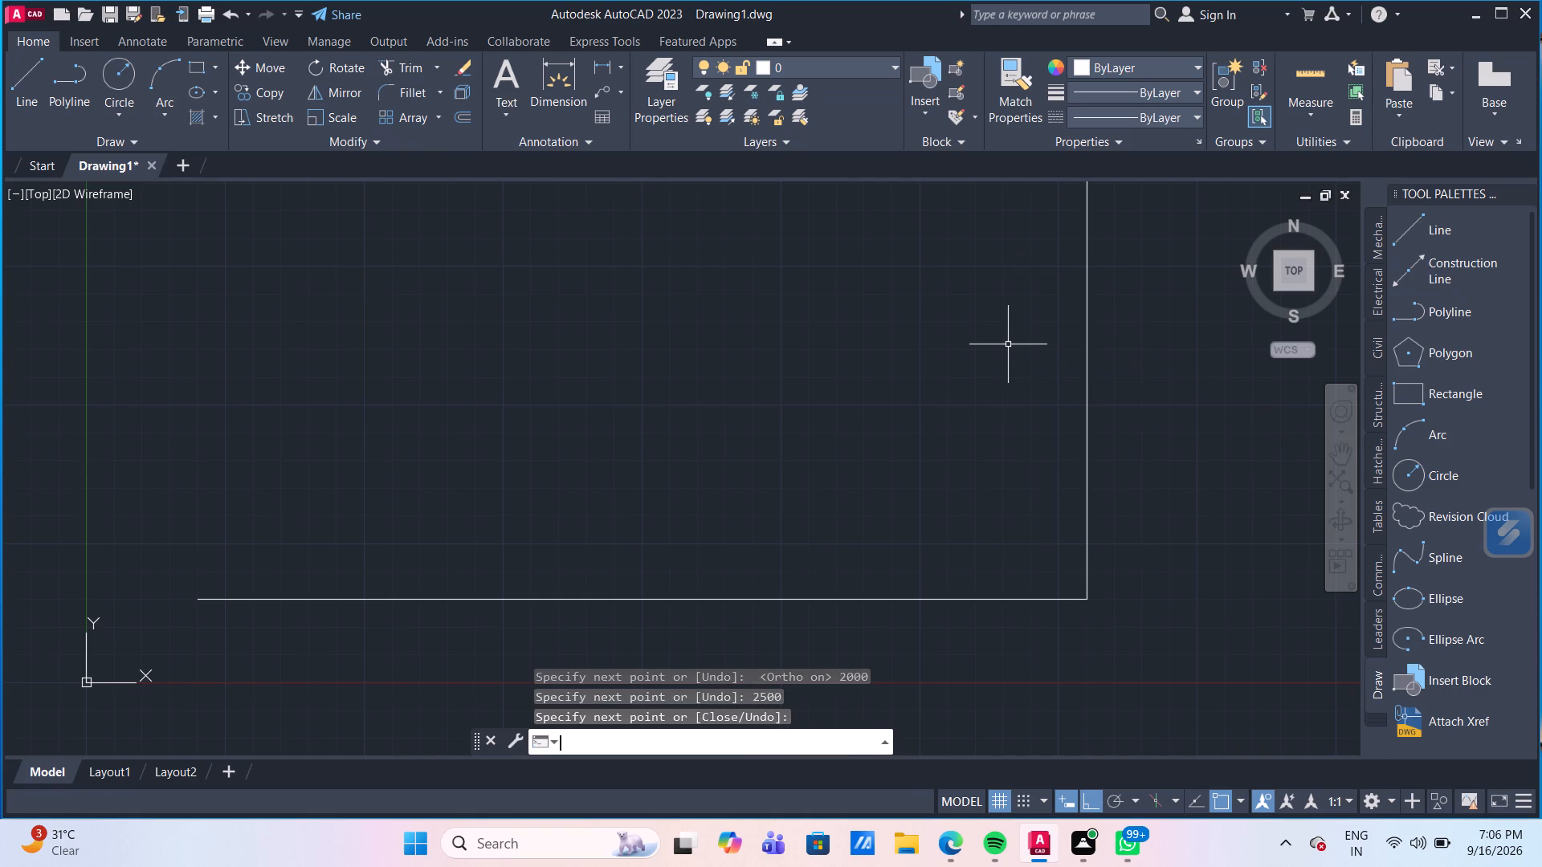
Move both lines together in the positive X direction, farther from the Y axis, using their shared corner as base point.
scroll(1008, 344, "down", 5)
scroll(981, 338, "up", 2)
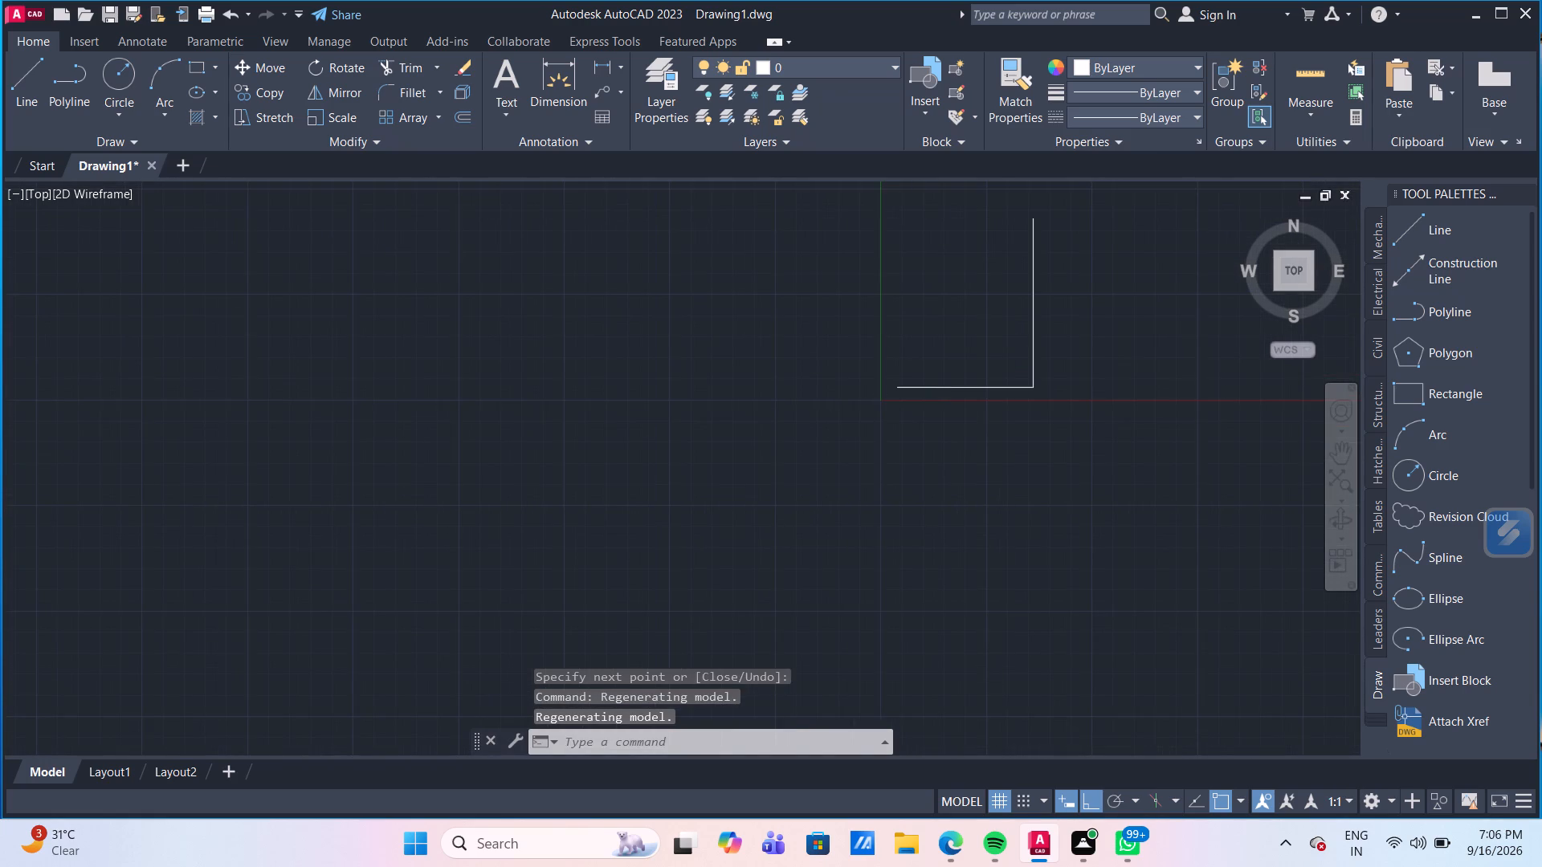
middle_click_drag(981, 338, 525, 459)
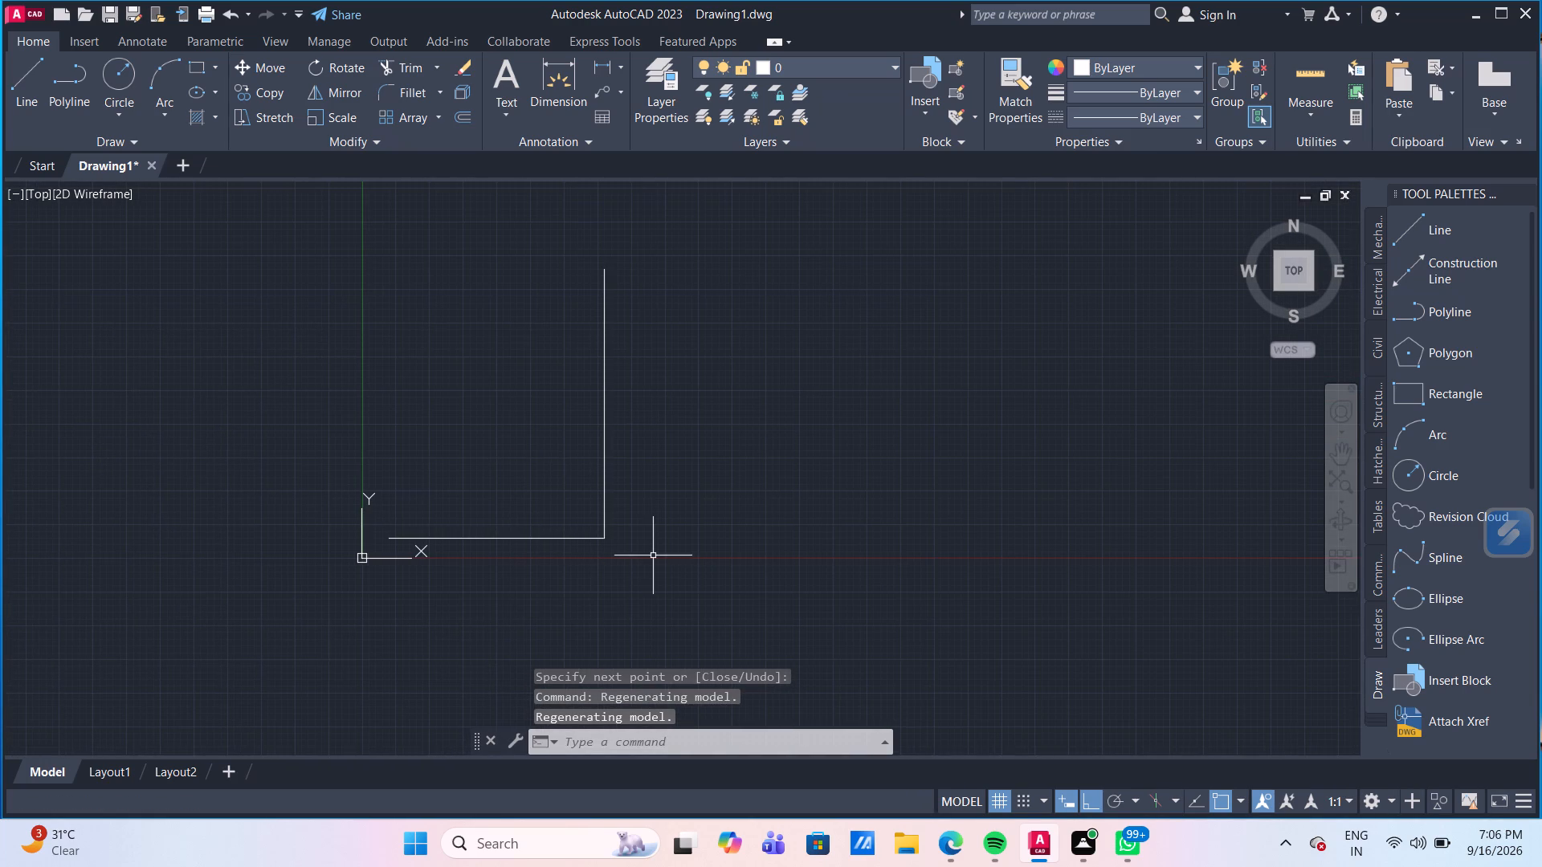
left_click_drag(653, 556, 629, 542)
left_click(556, 492)
key("m")
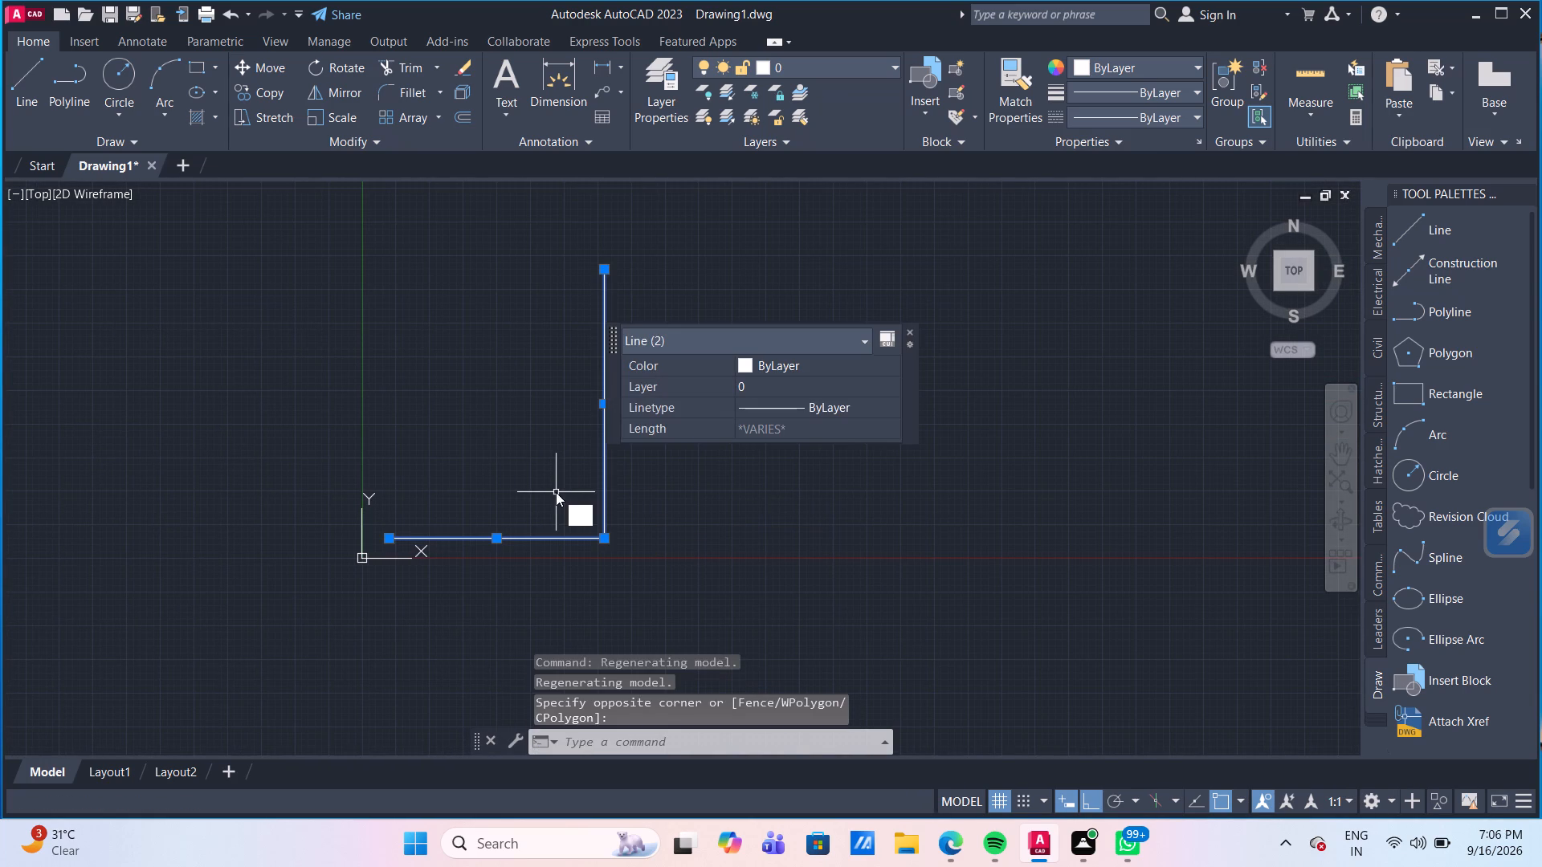
key("Return")
left_click(600, 541)
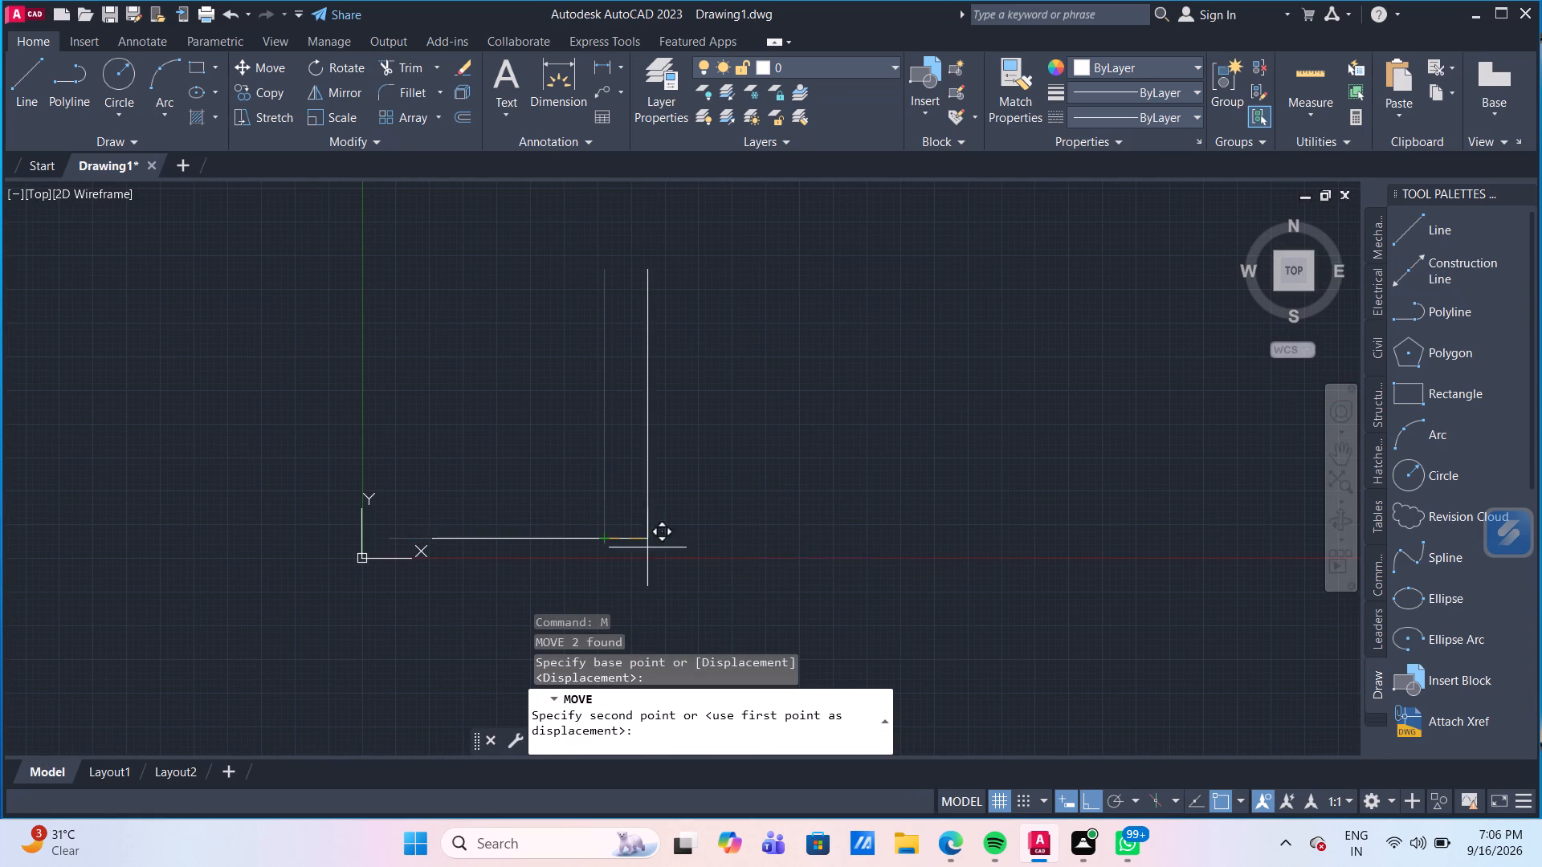
left_click(774, 549)
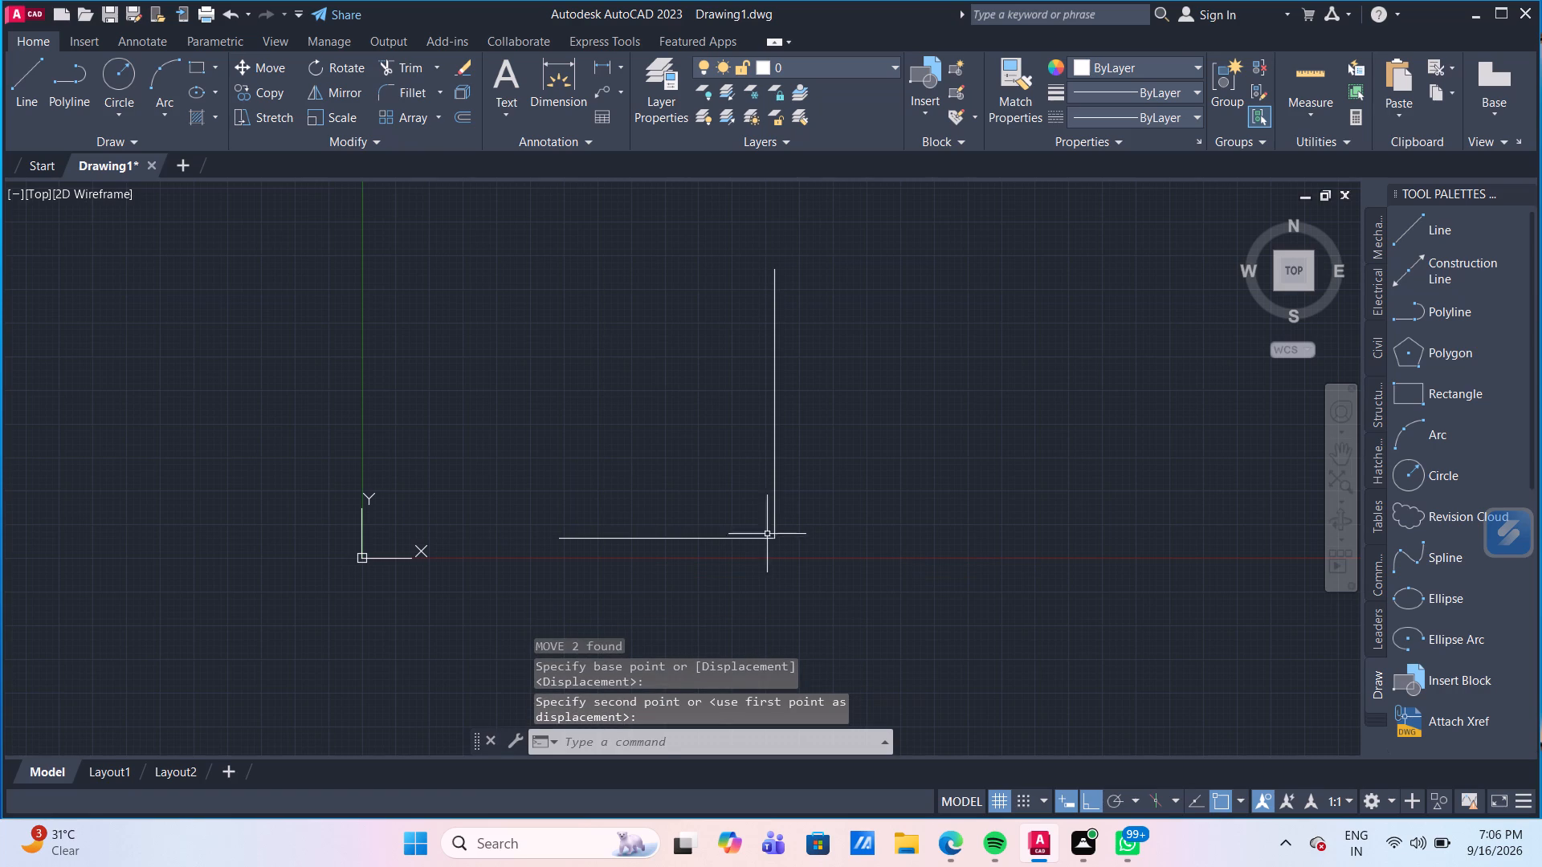
Offset the 2500 mm vertical line 400 mm inward, toward the Y axis.
scroll(661, 481, "up", 1)
middle_click_drag(661, 481, 469, 486)
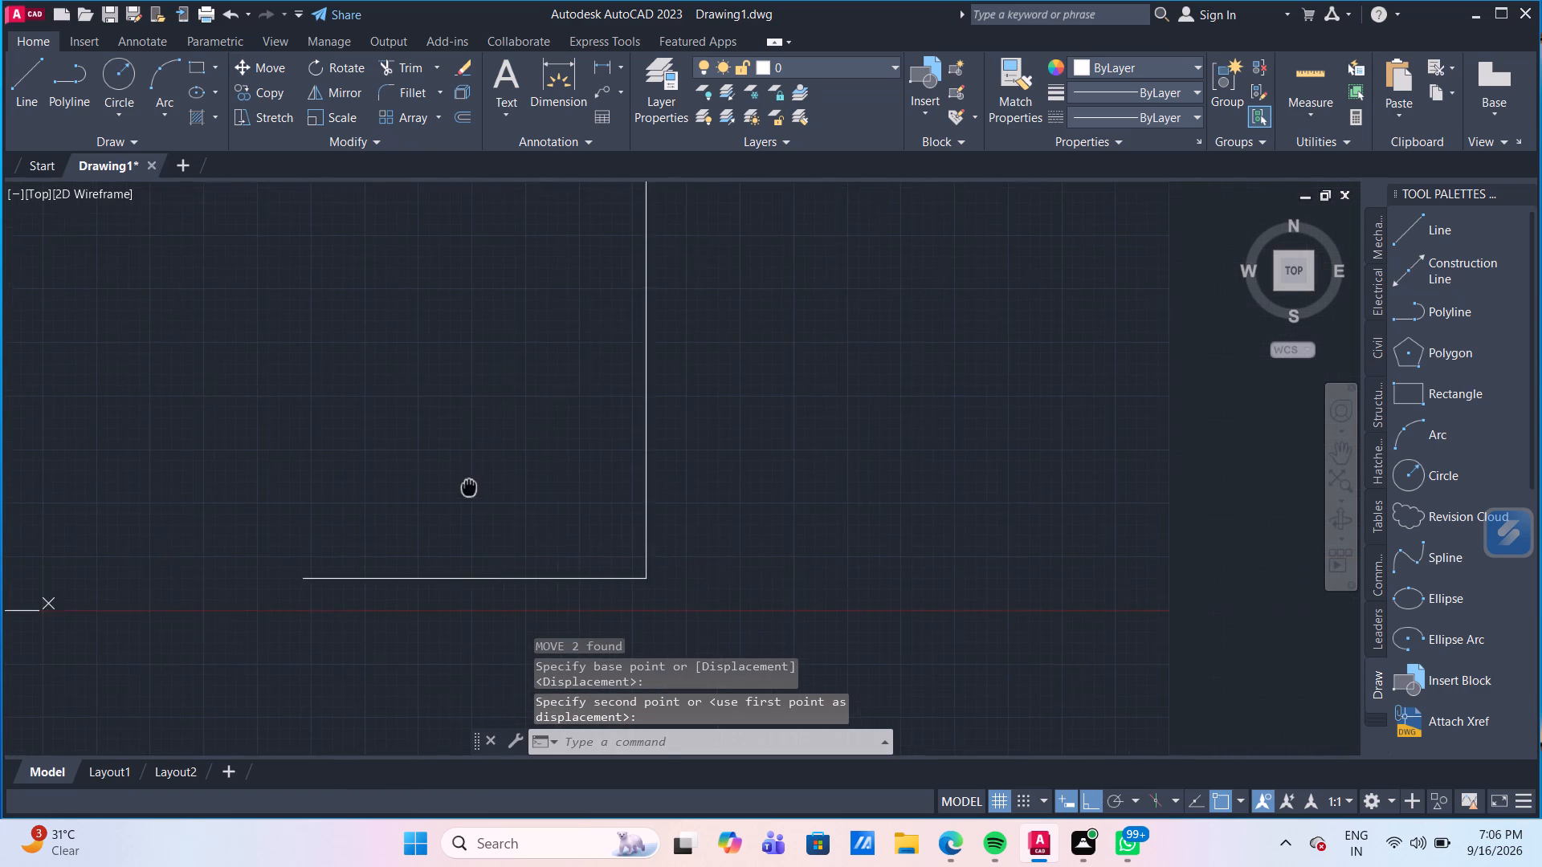
middle_click_drag(469, 486, 454, 513)
scroll(454, 513, "down", 1)
scroll(442, 480, "up", 1)
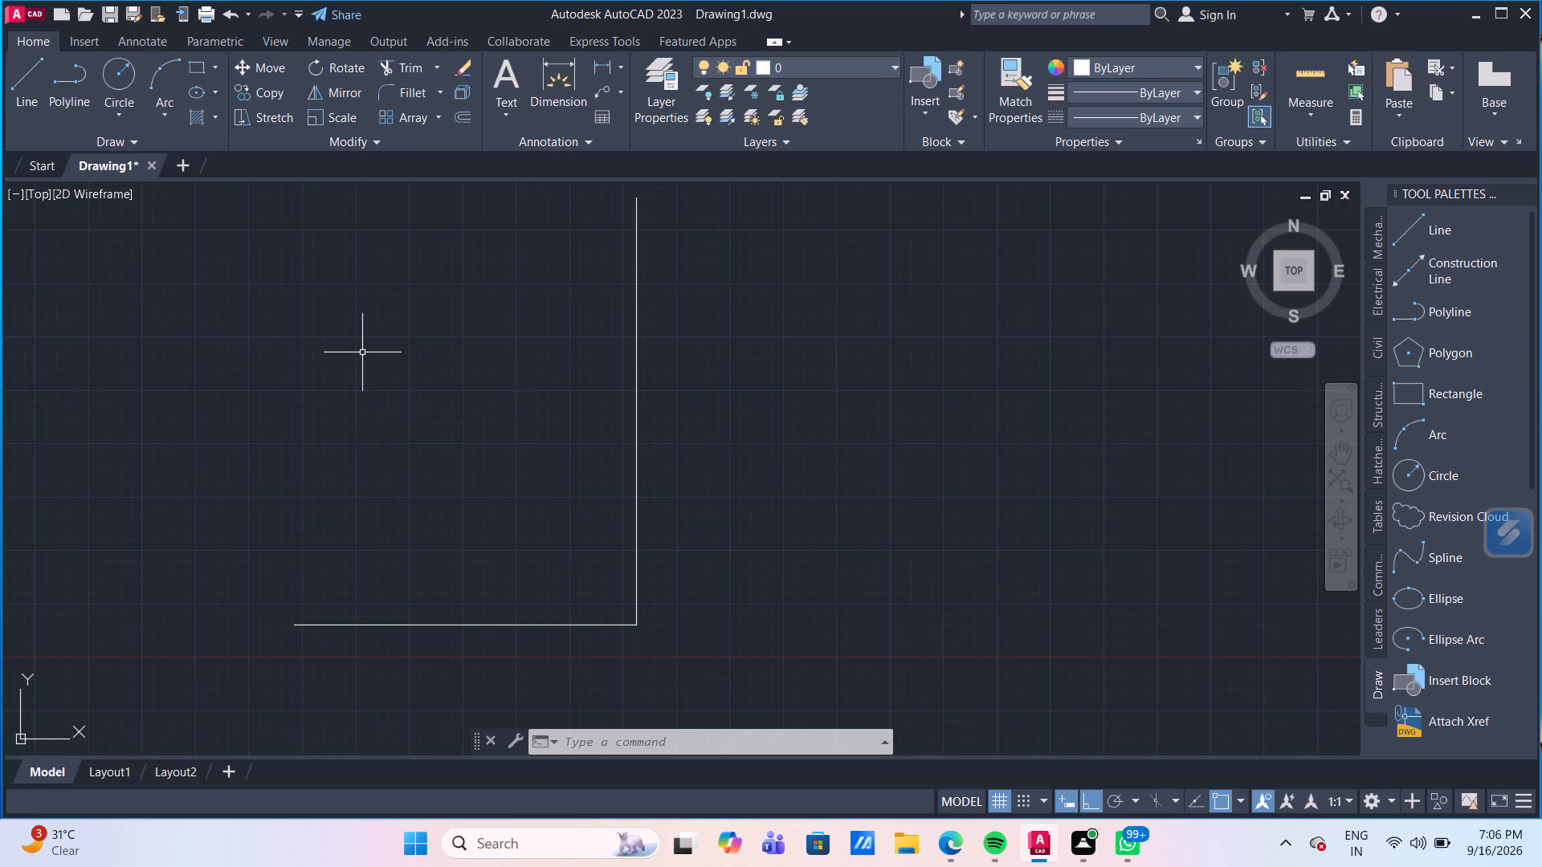
key("o")
key("Return")
key("Return")
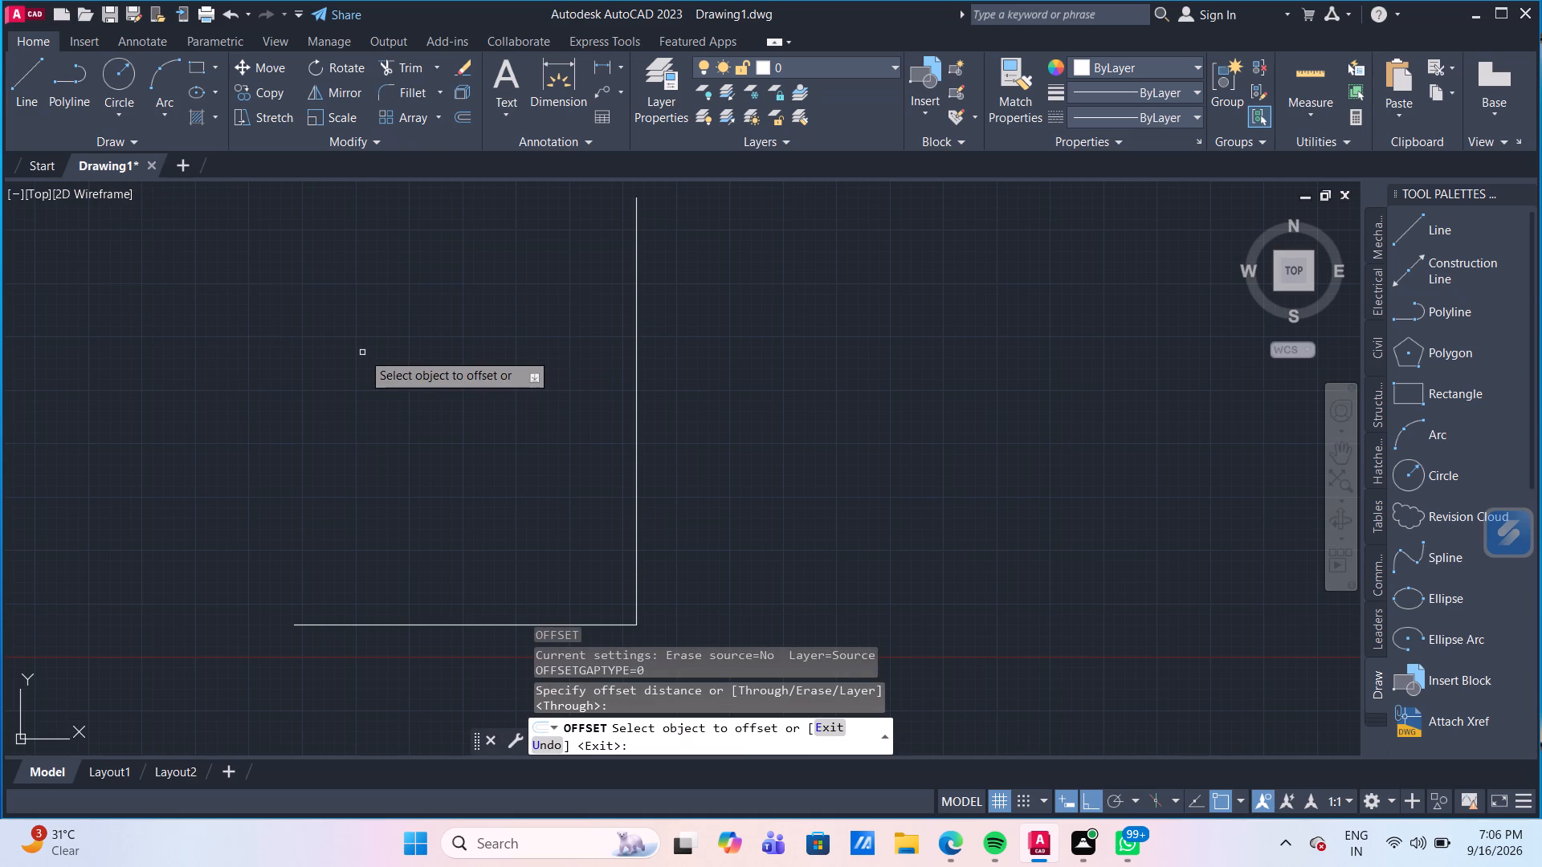
left_click(637, 442)
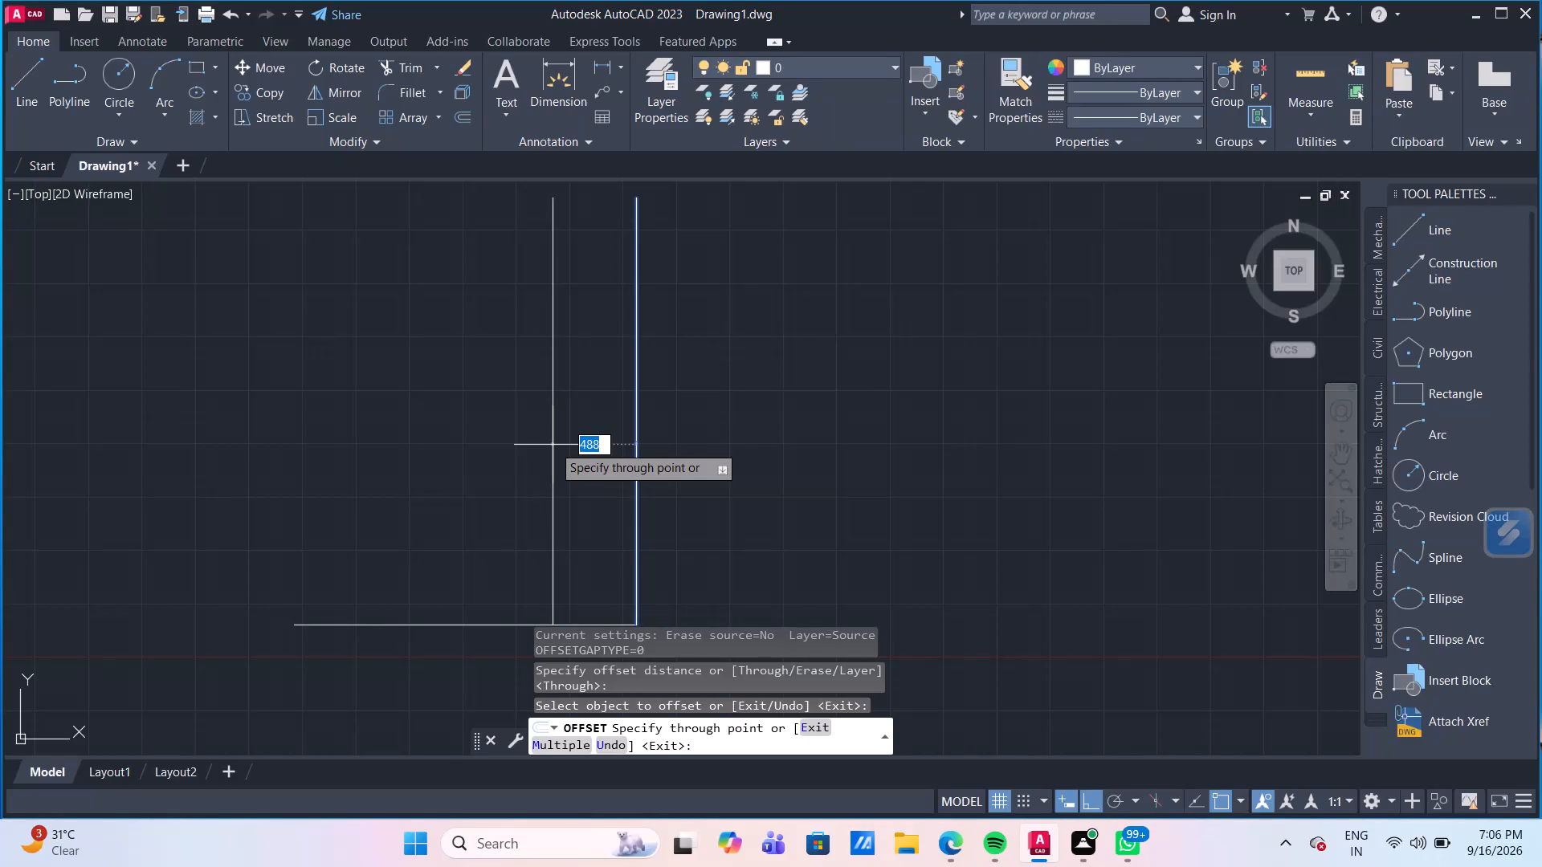
type("400")
key("Return")
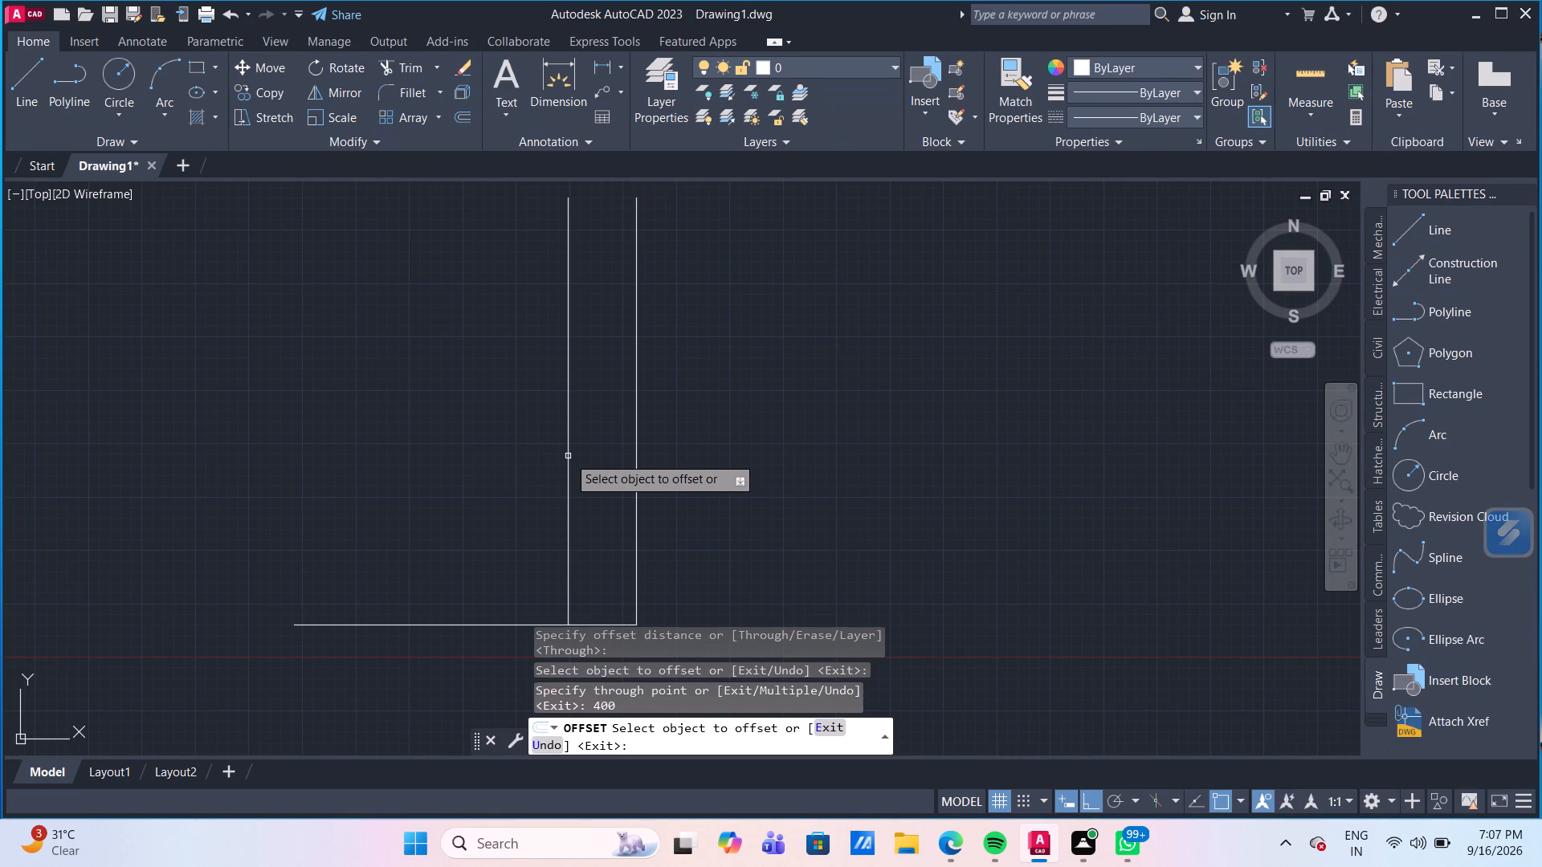
Offset the new inner vertical line another 100 mm toward the Y axis and end the Offset command.
left_click(568, 456)
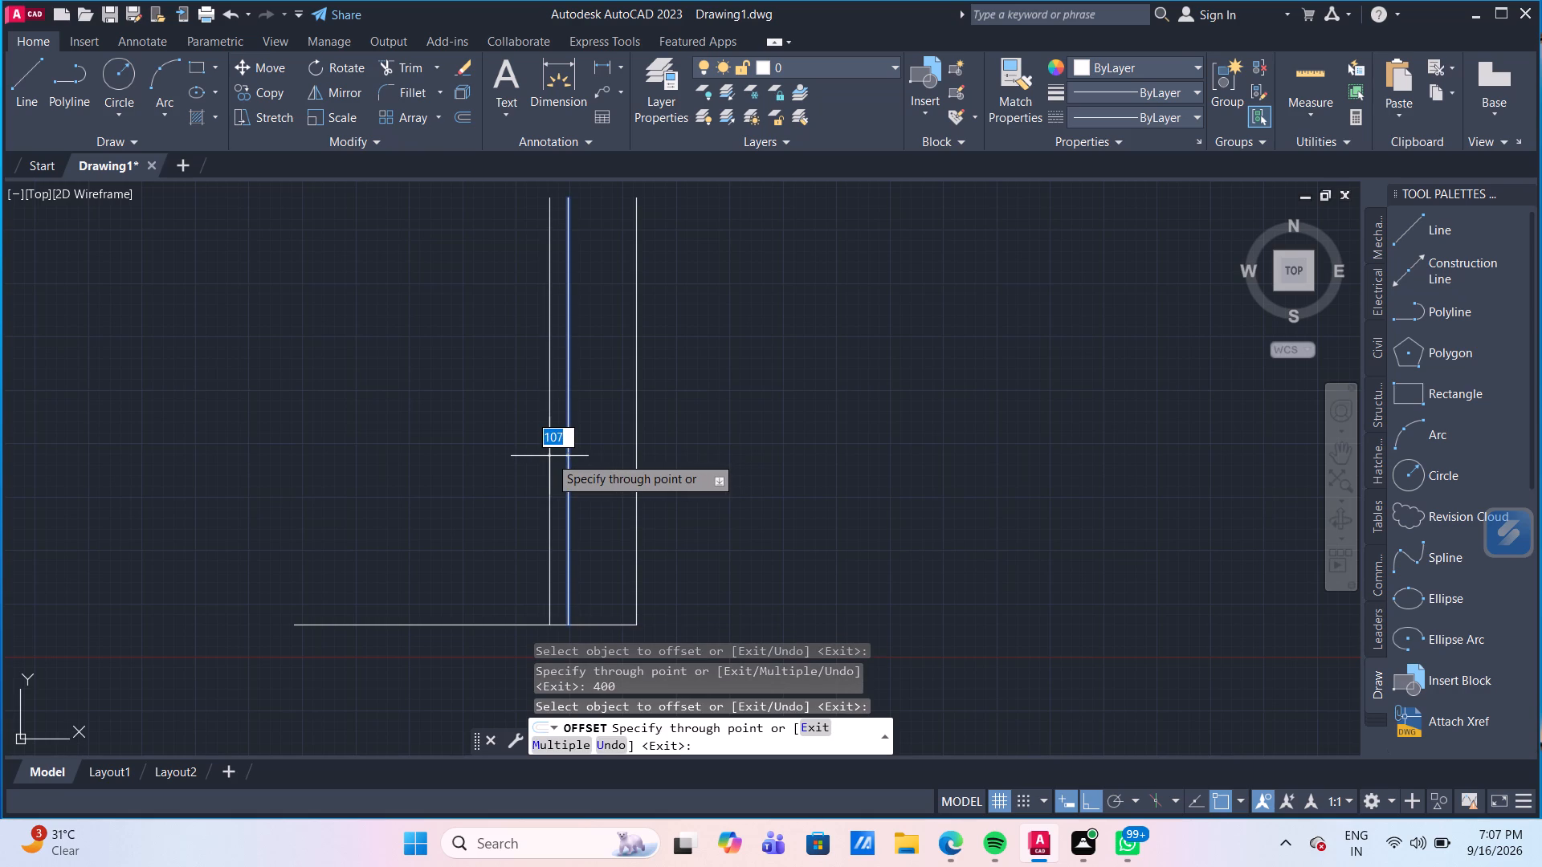
type("100")
key("Return")
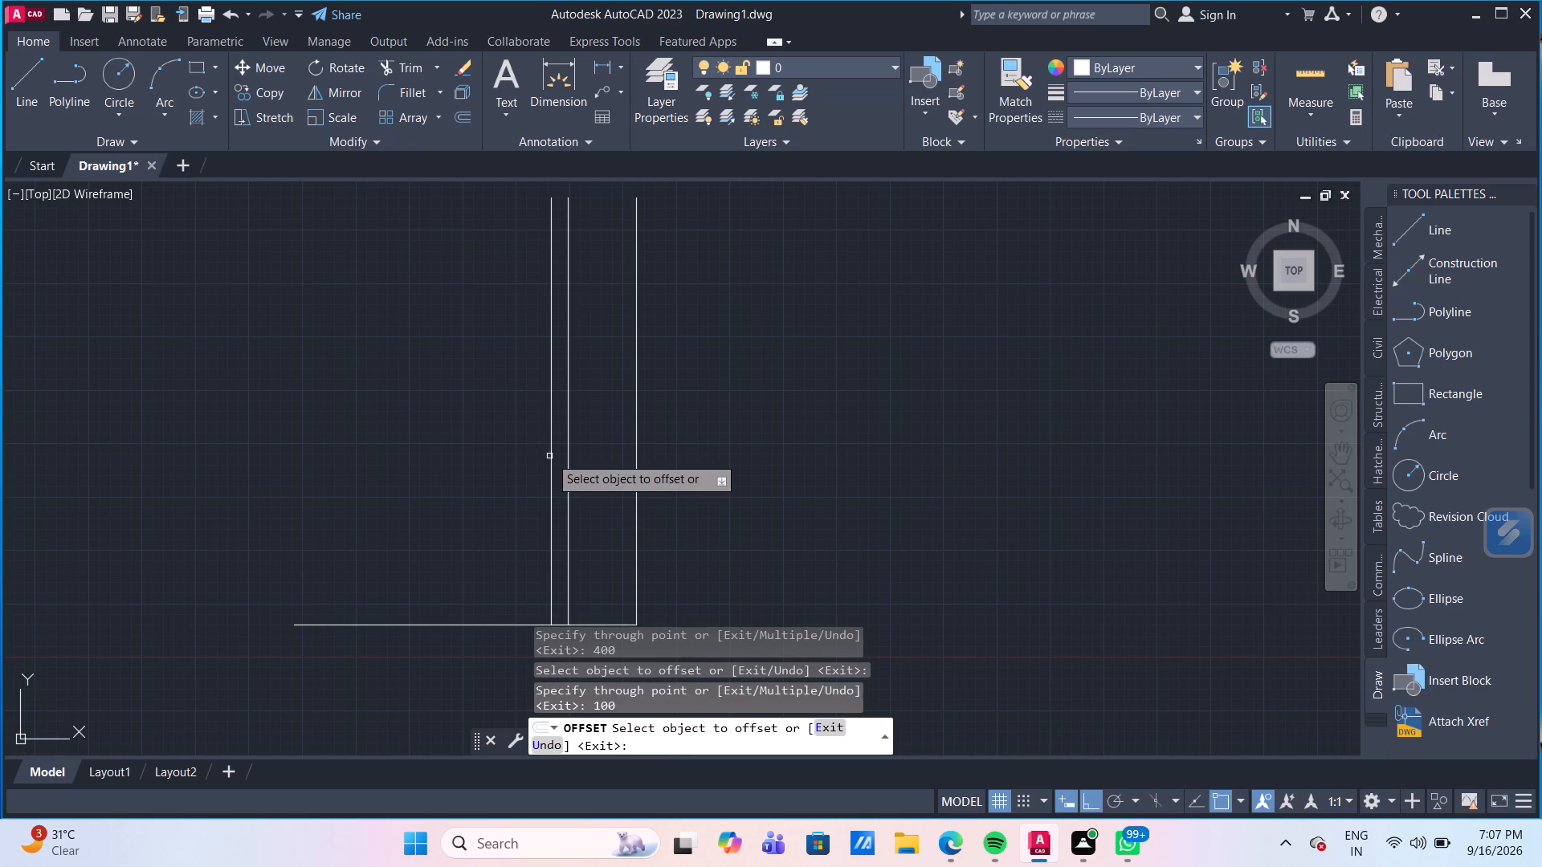
key("Escape")
Delete the middle vertical line, 400 mm in from the outer one.
left_click(566, 466)
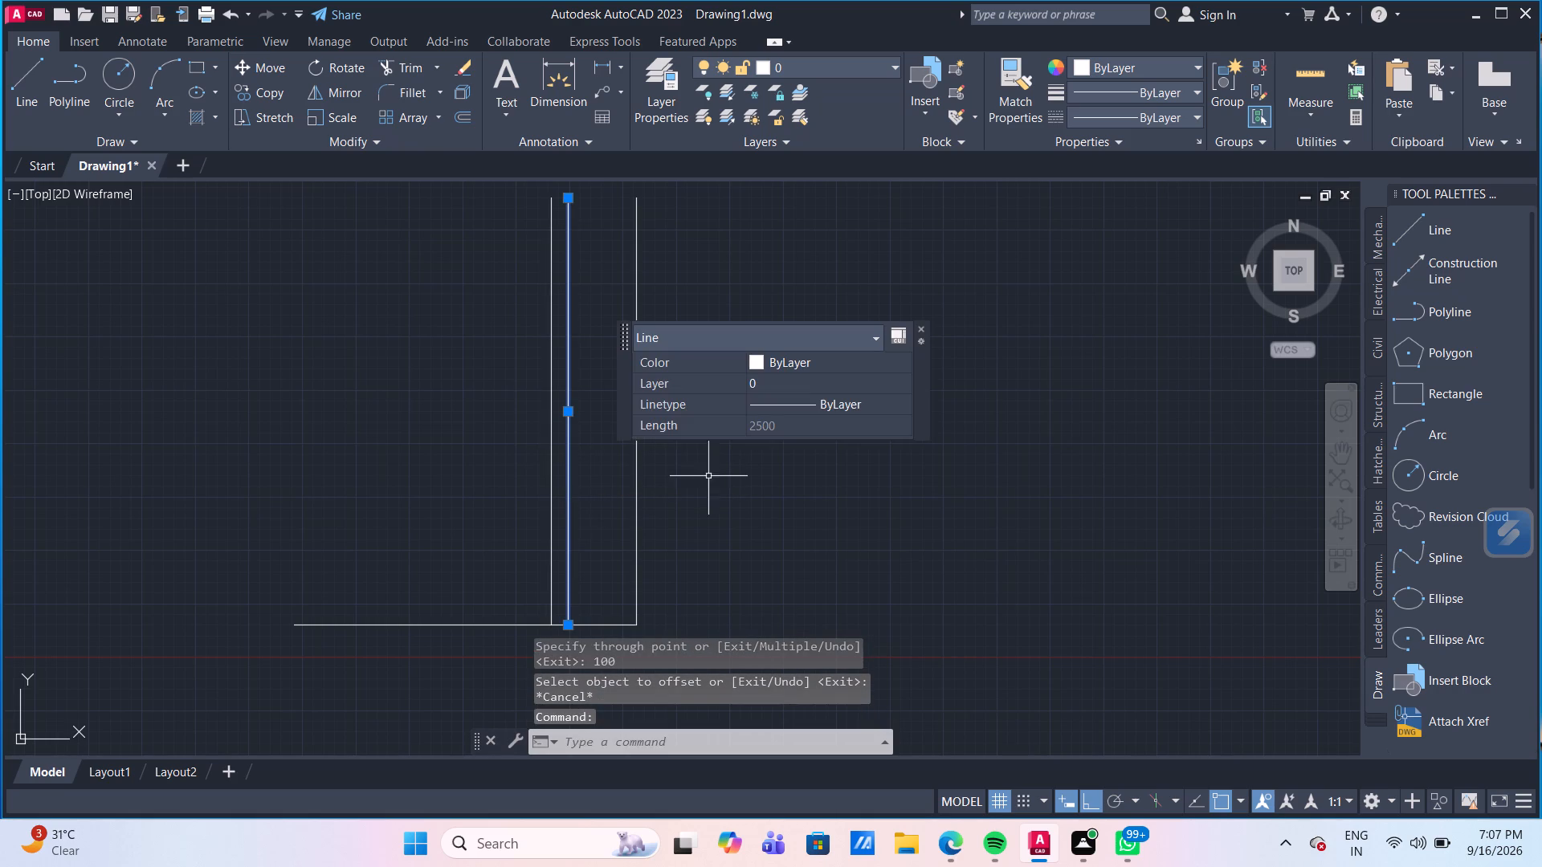
key("Delete")
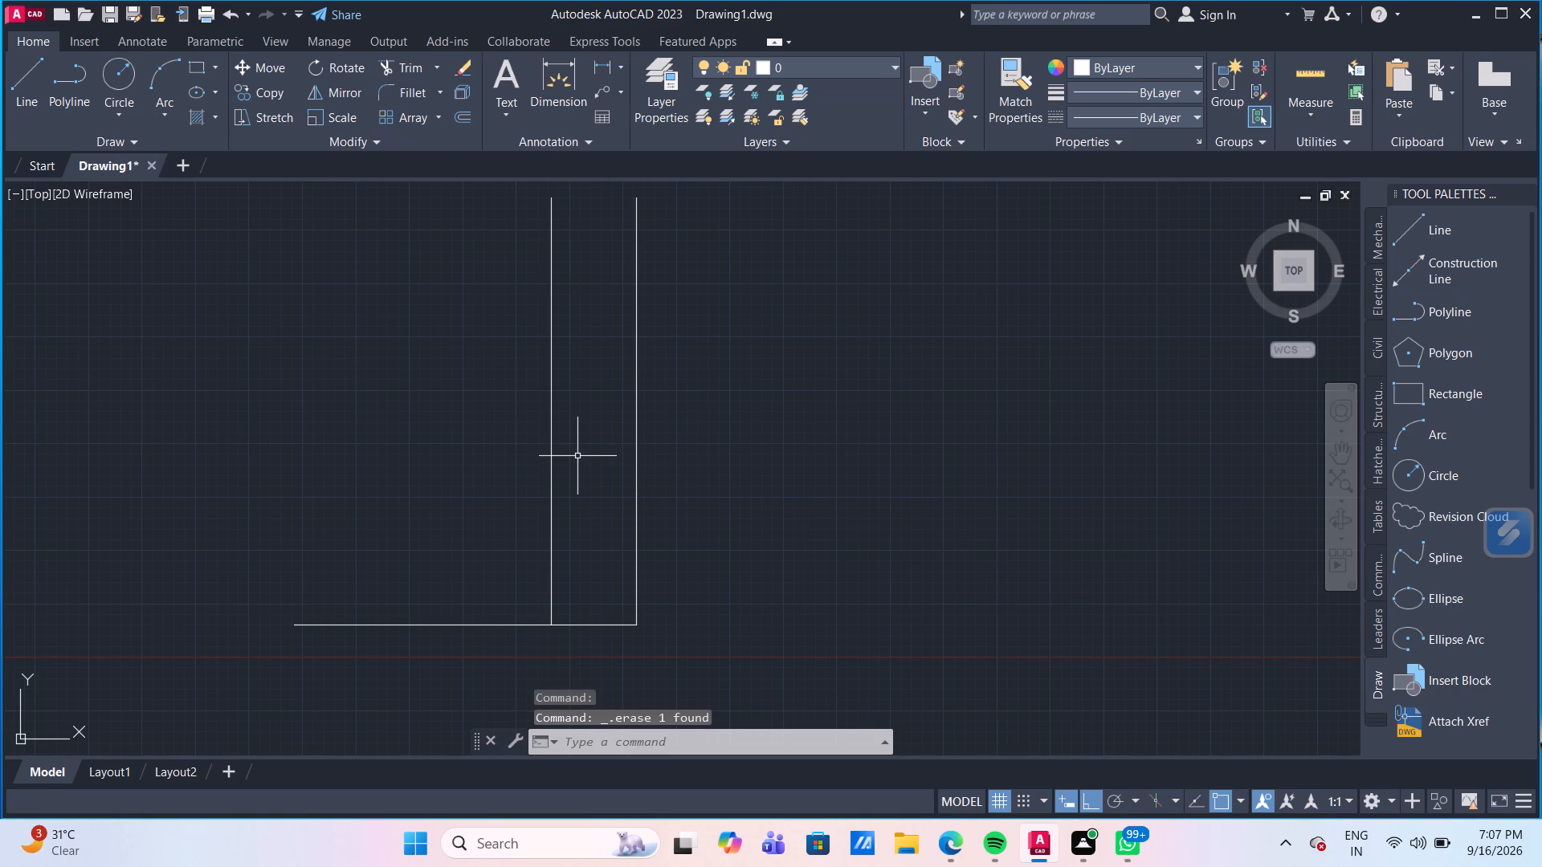
Offset the bottom horizontal line 2000 mm upward.
scroll(577, 455, "down", 1)
scroll(510, 506, "up", 1)
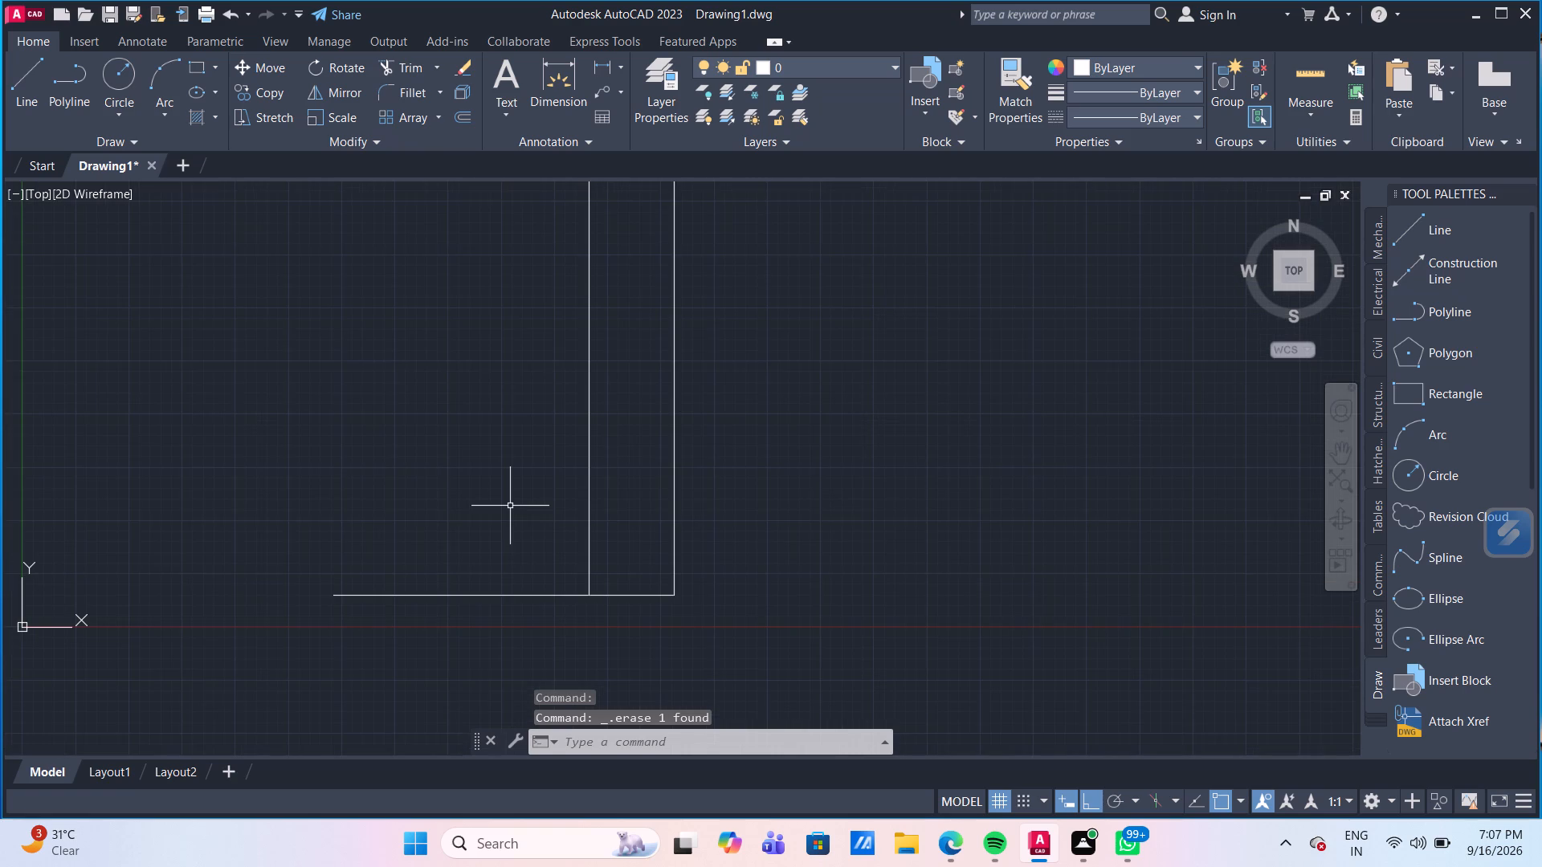
scroll(510, 506, "down", 1)
left_click(23, 101)
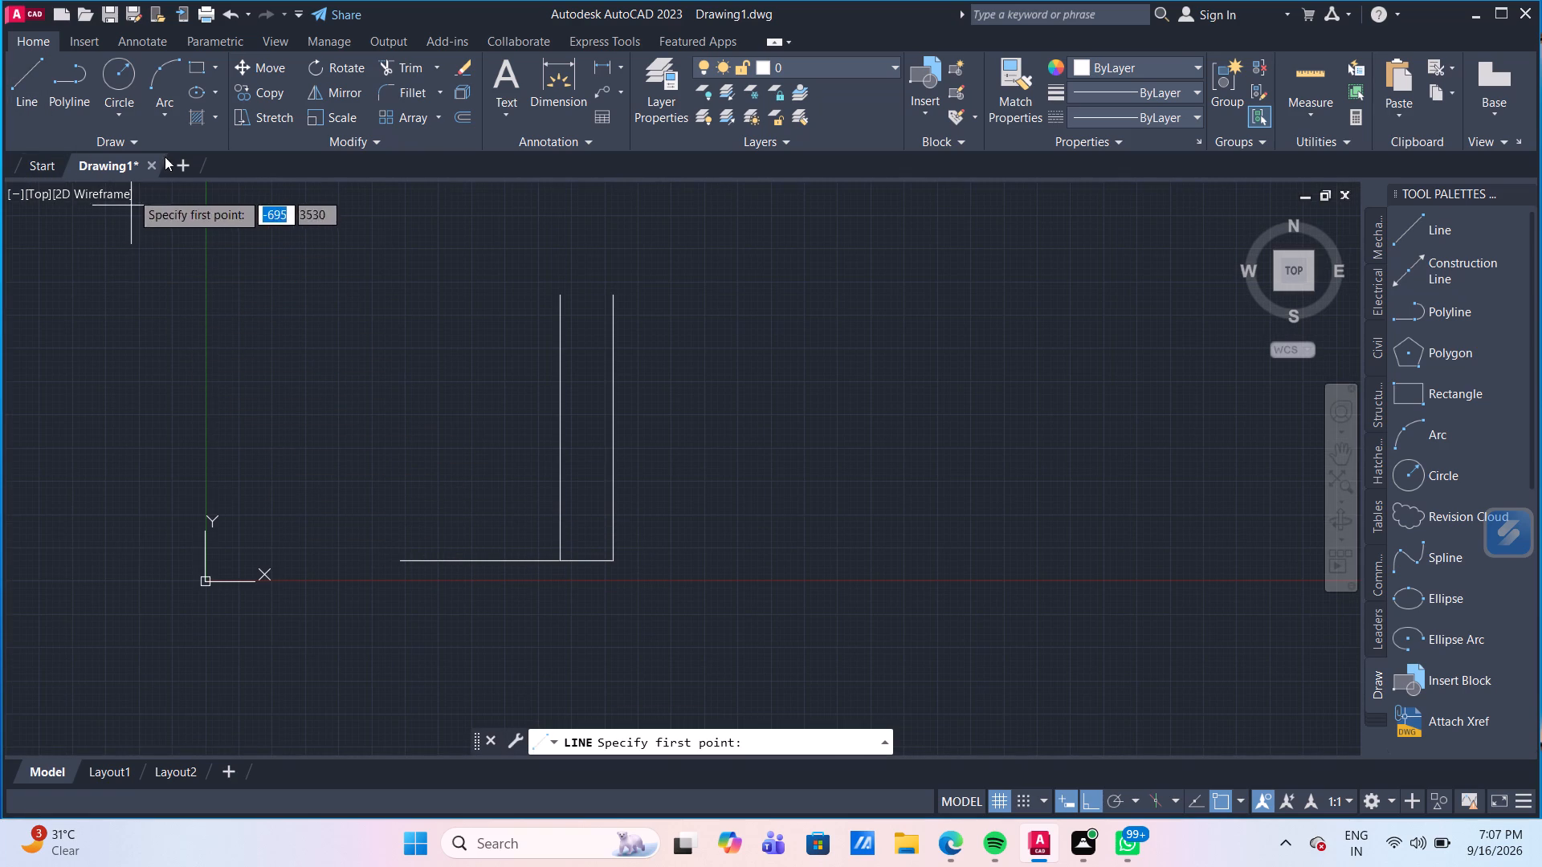
left_click(470, 112)
key("Return")
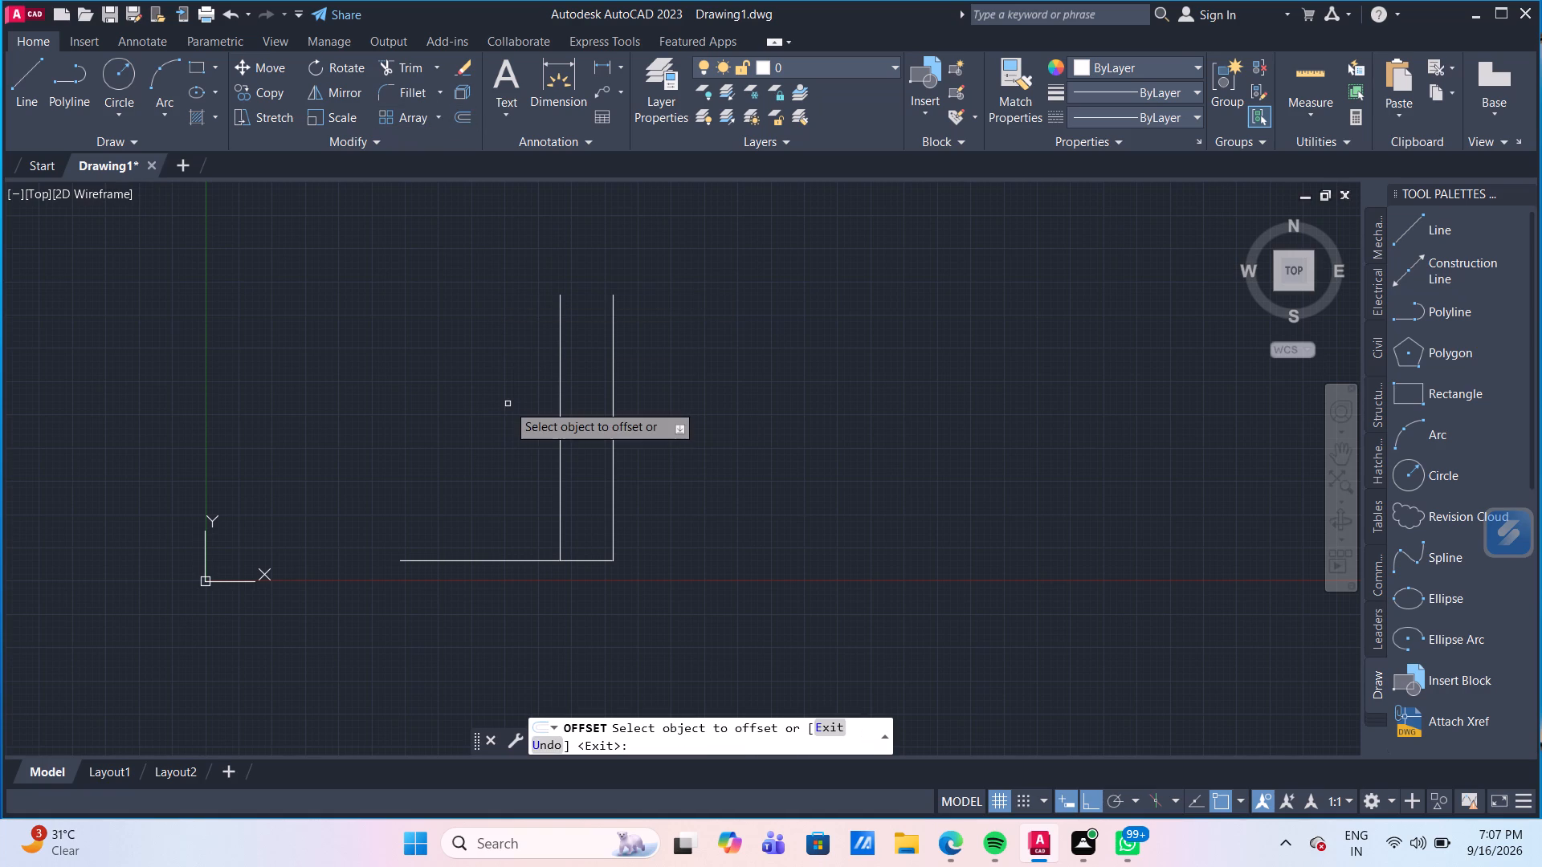
left_click(497, 561)
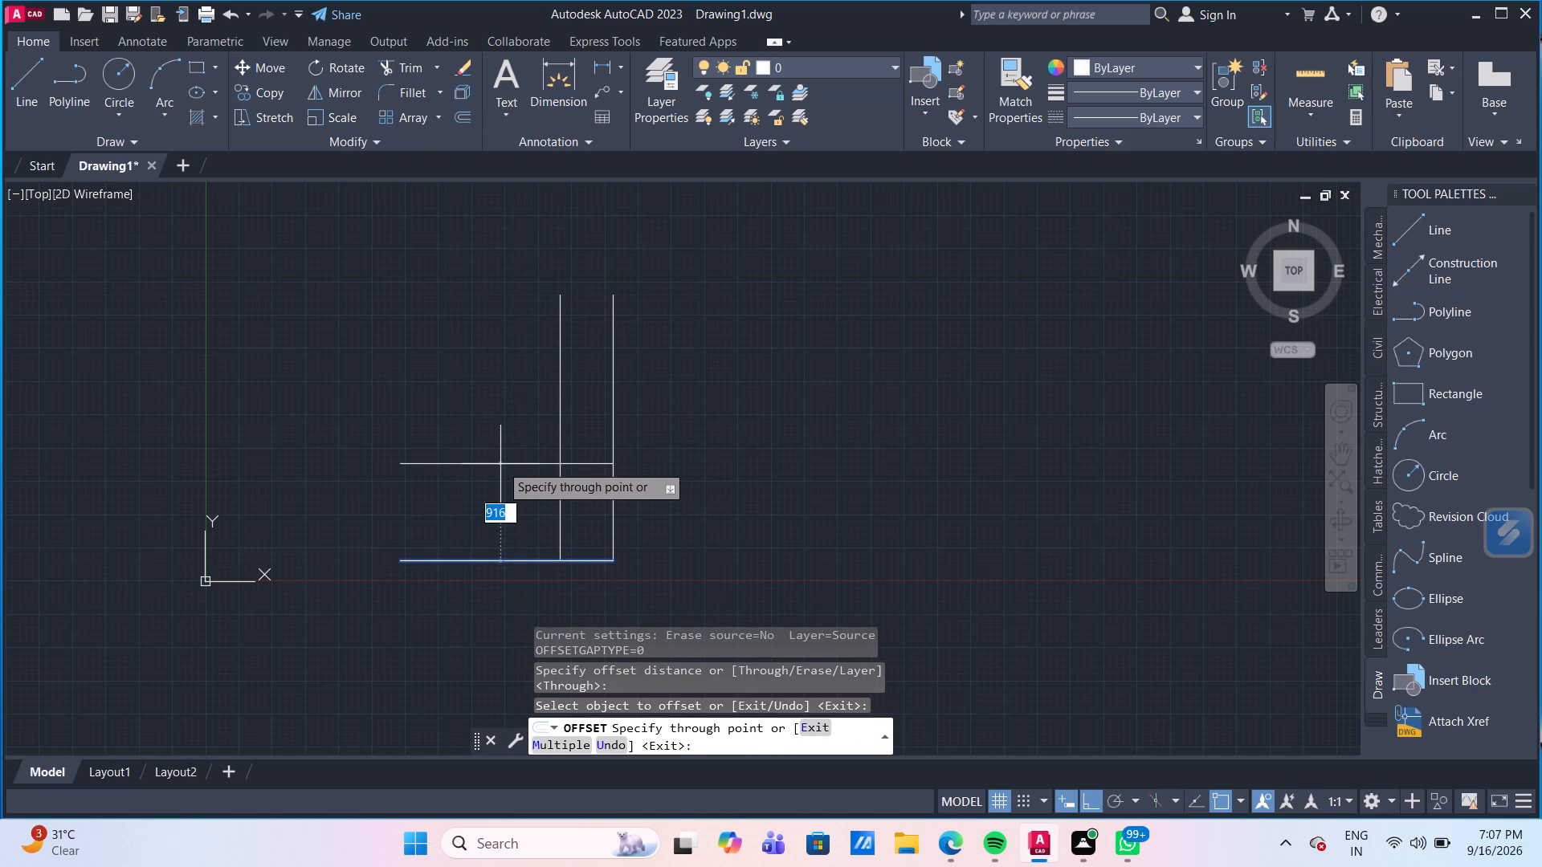
key("2")
type("000")
key("Return")
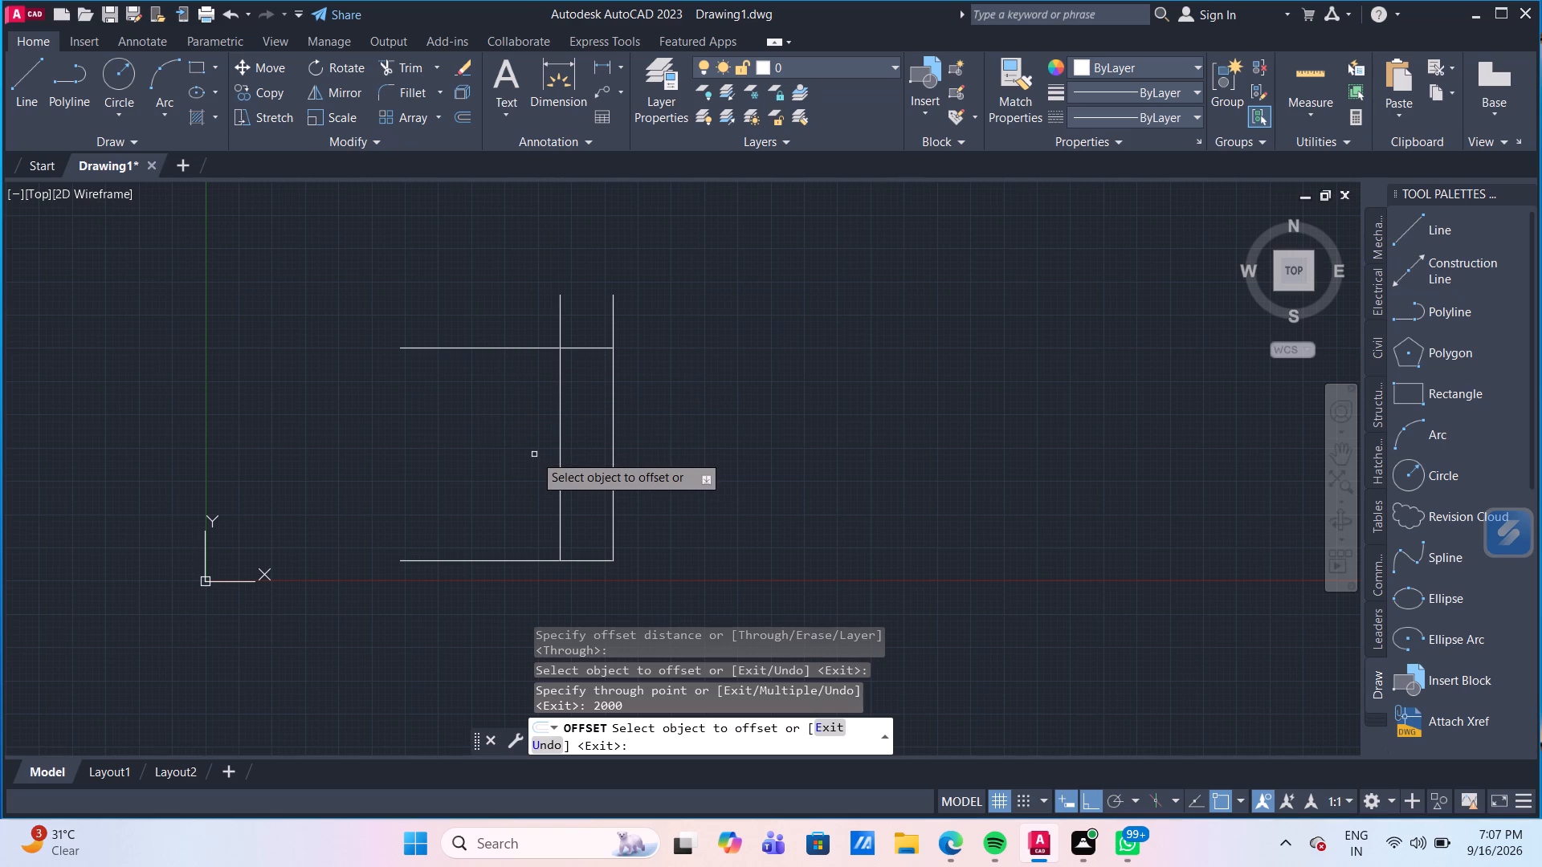
Draw a vertical line joining the open ends of the bottom and upper horizontal lines to close the outline.
scroll(523, 454, "up", 1)
middle_click_drag(523, 454, 449, 438)
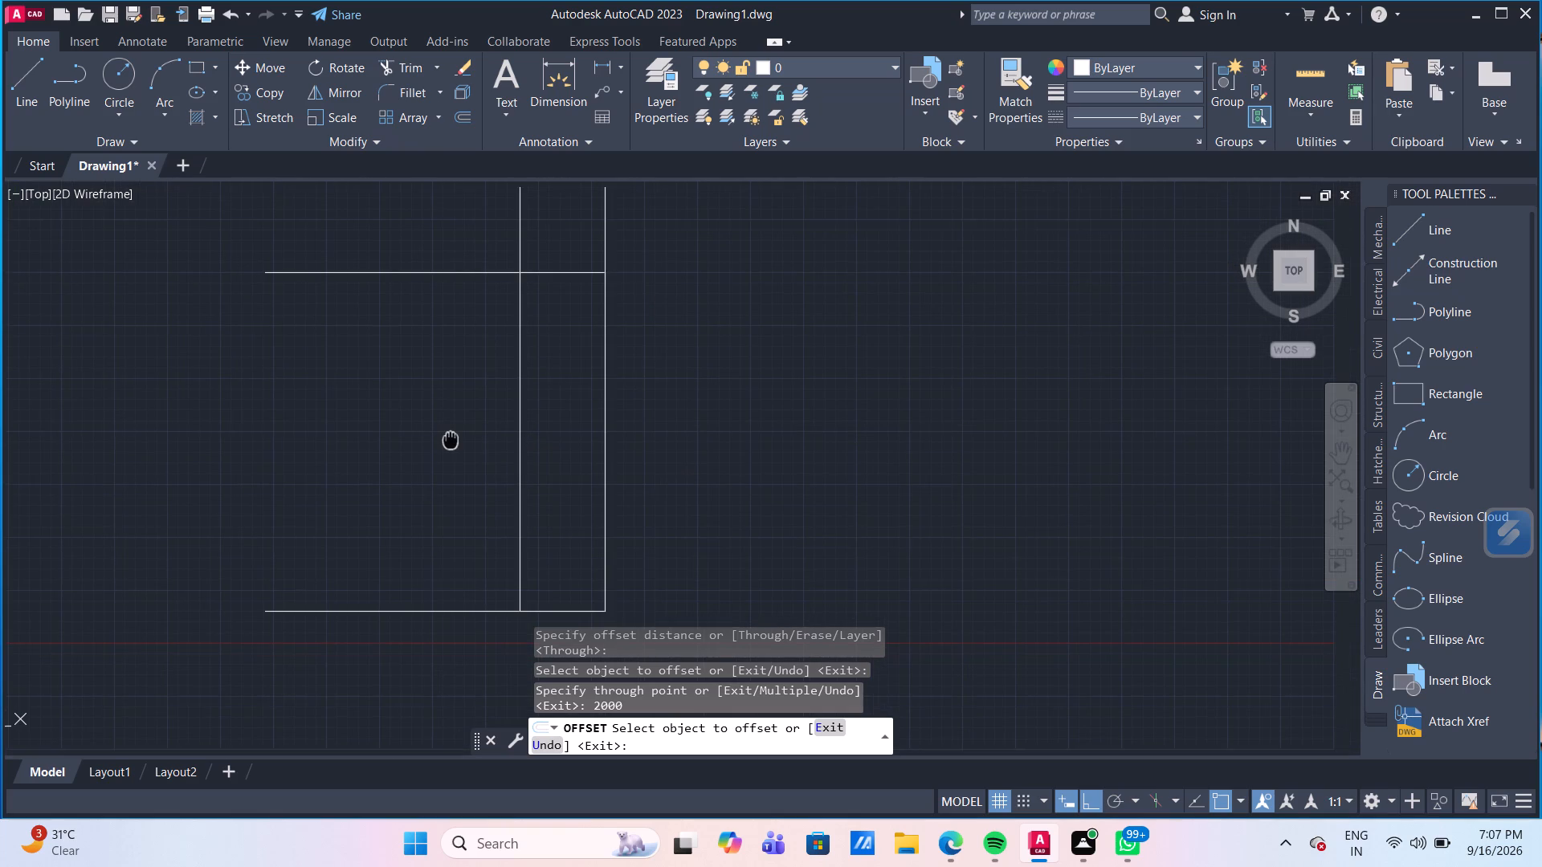
middle_click_drag(449, 438, 454, 440)
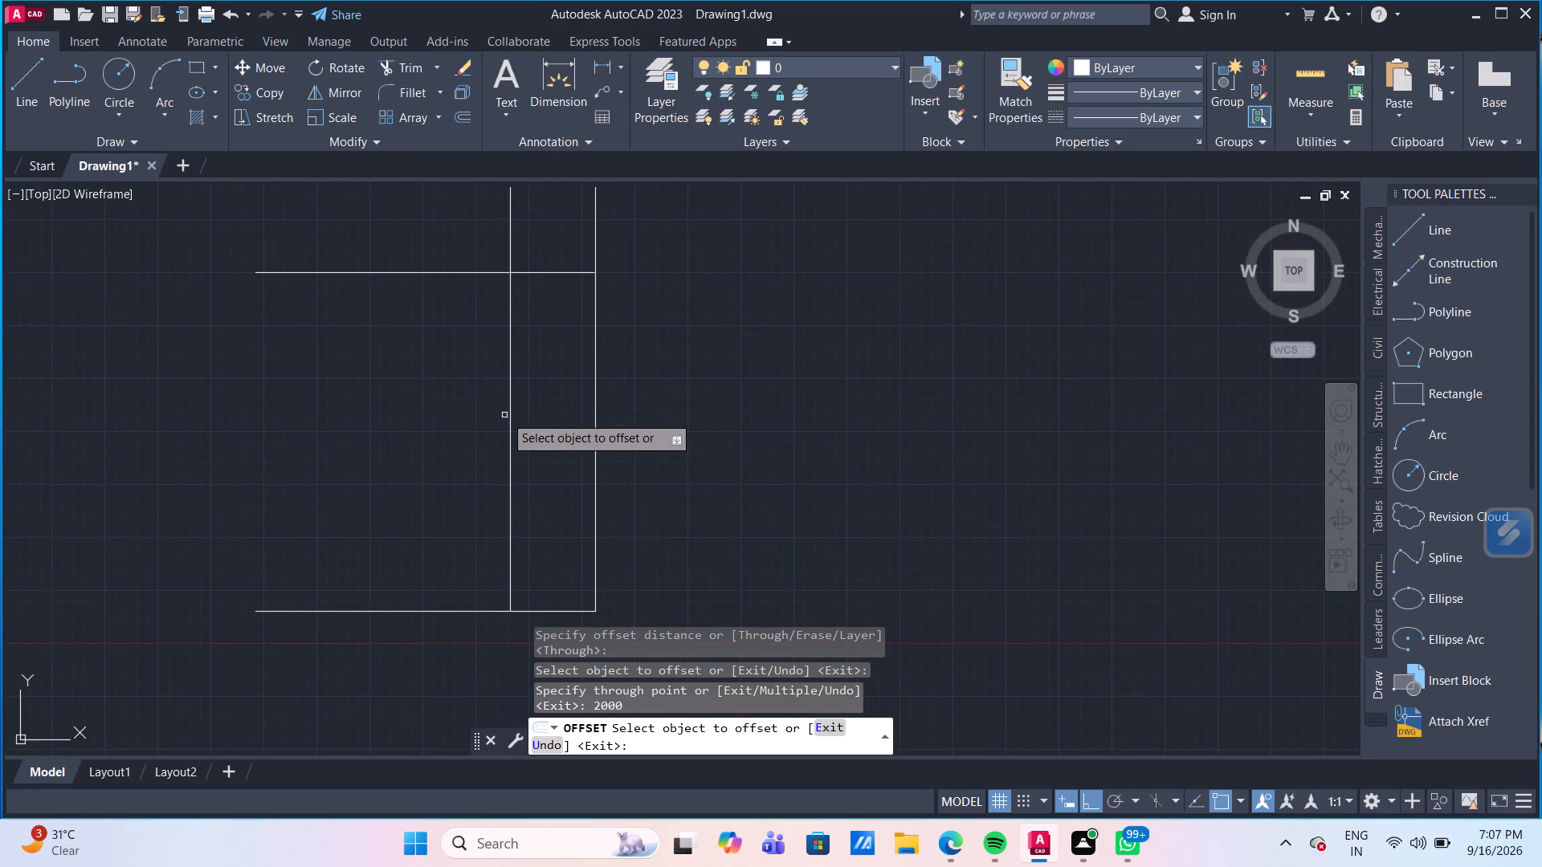
left_click(32, 85)
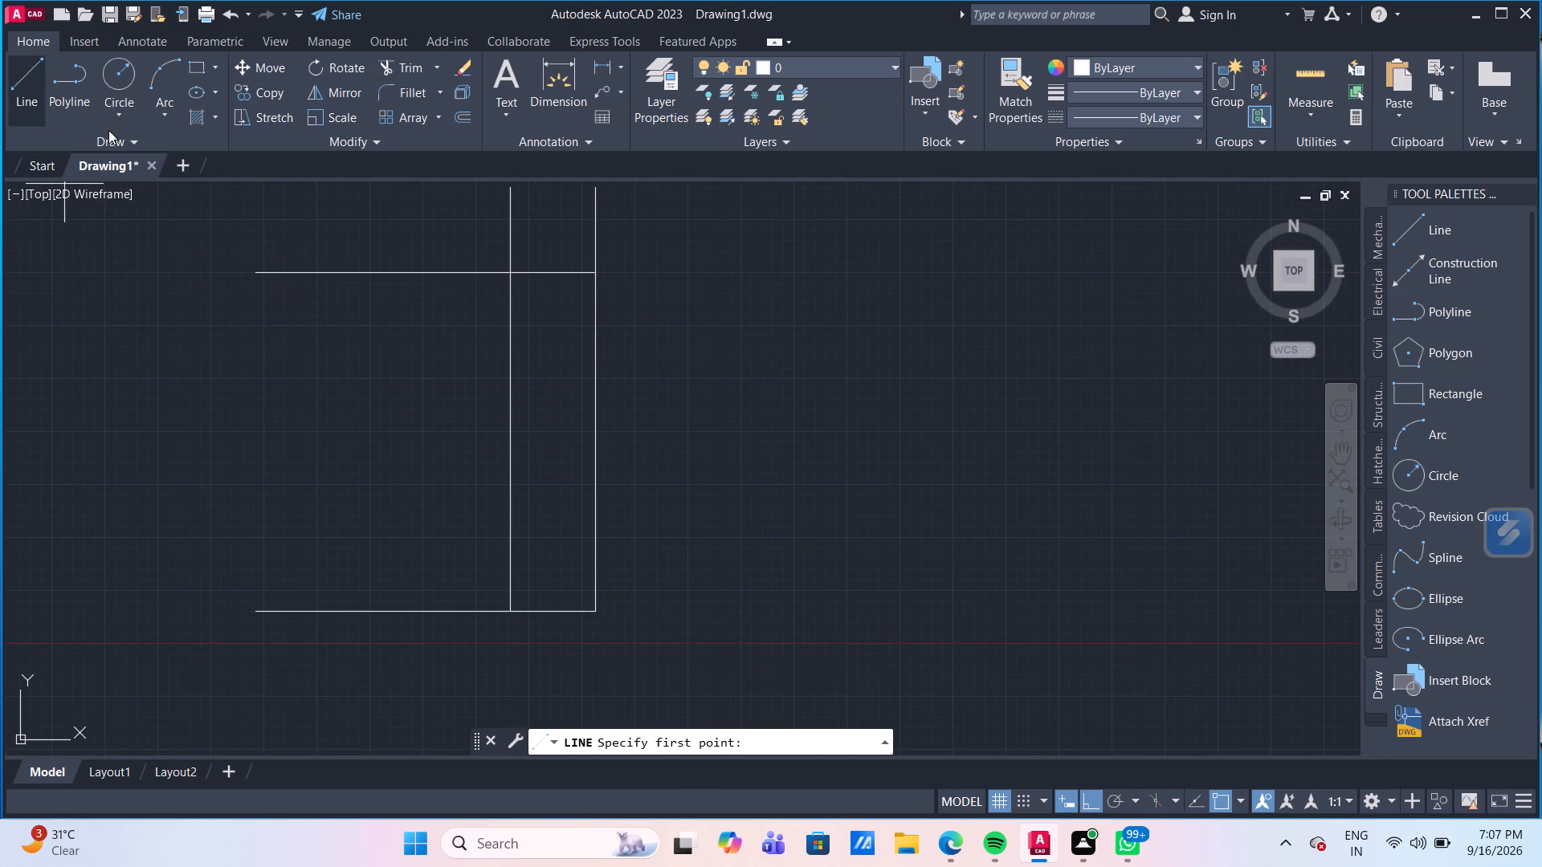
left_click(257, 615)
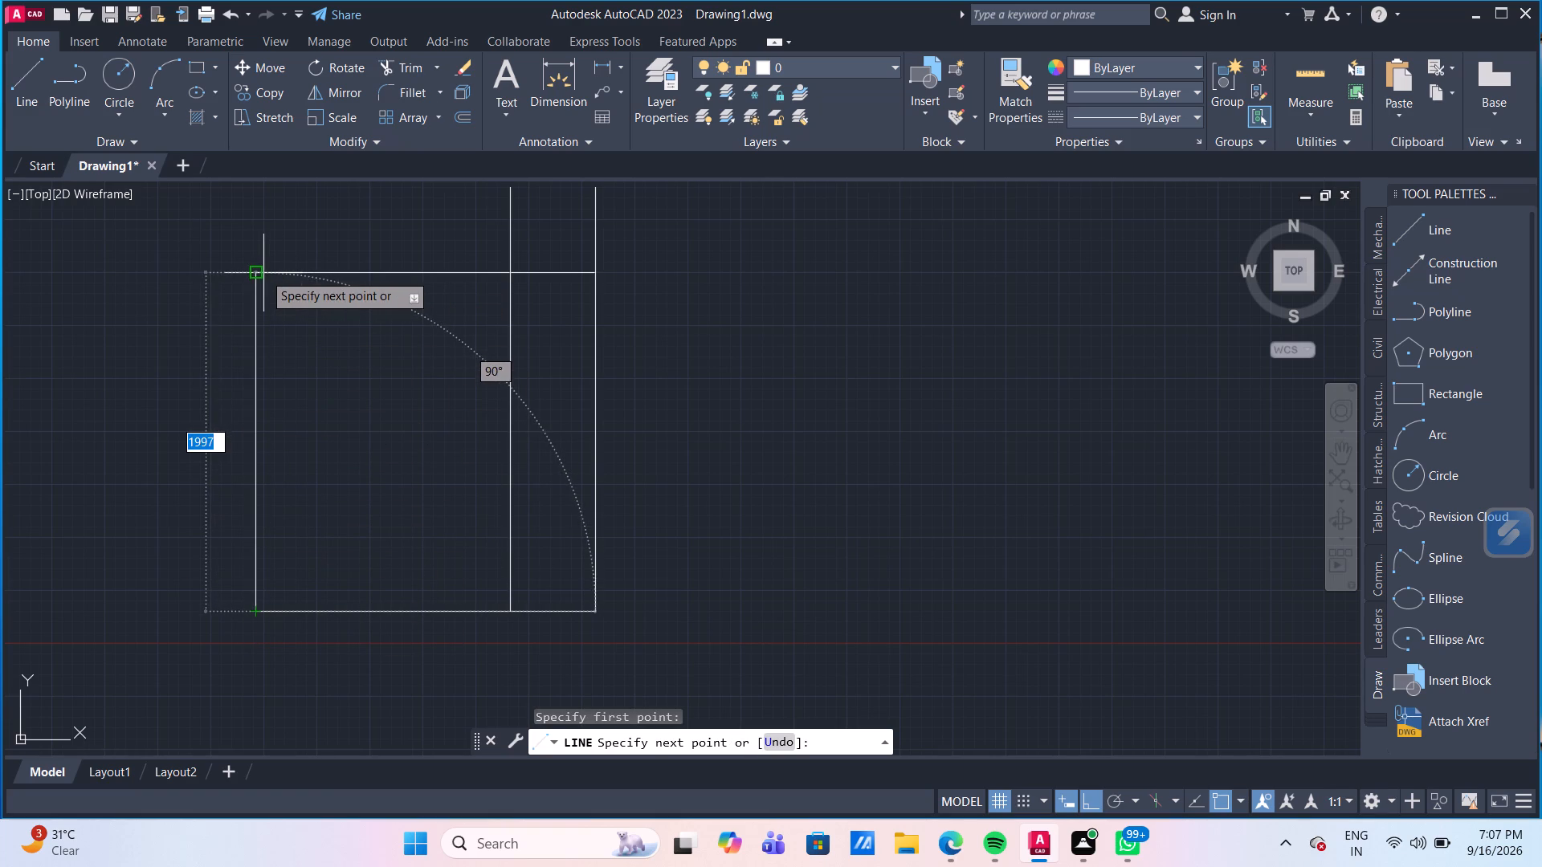
left_click(255, 275)
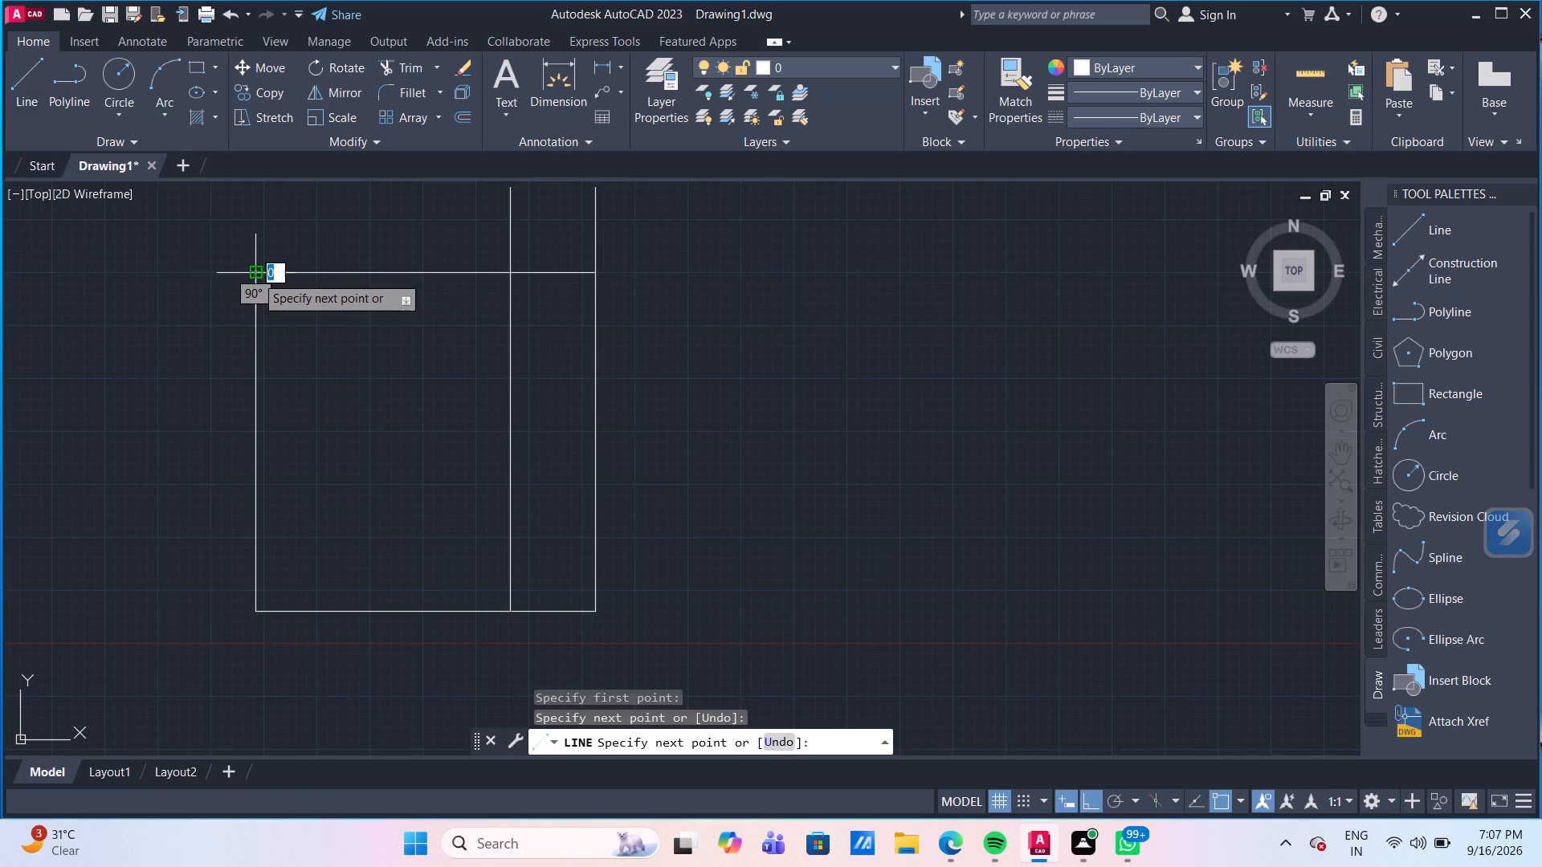
key("Escape")
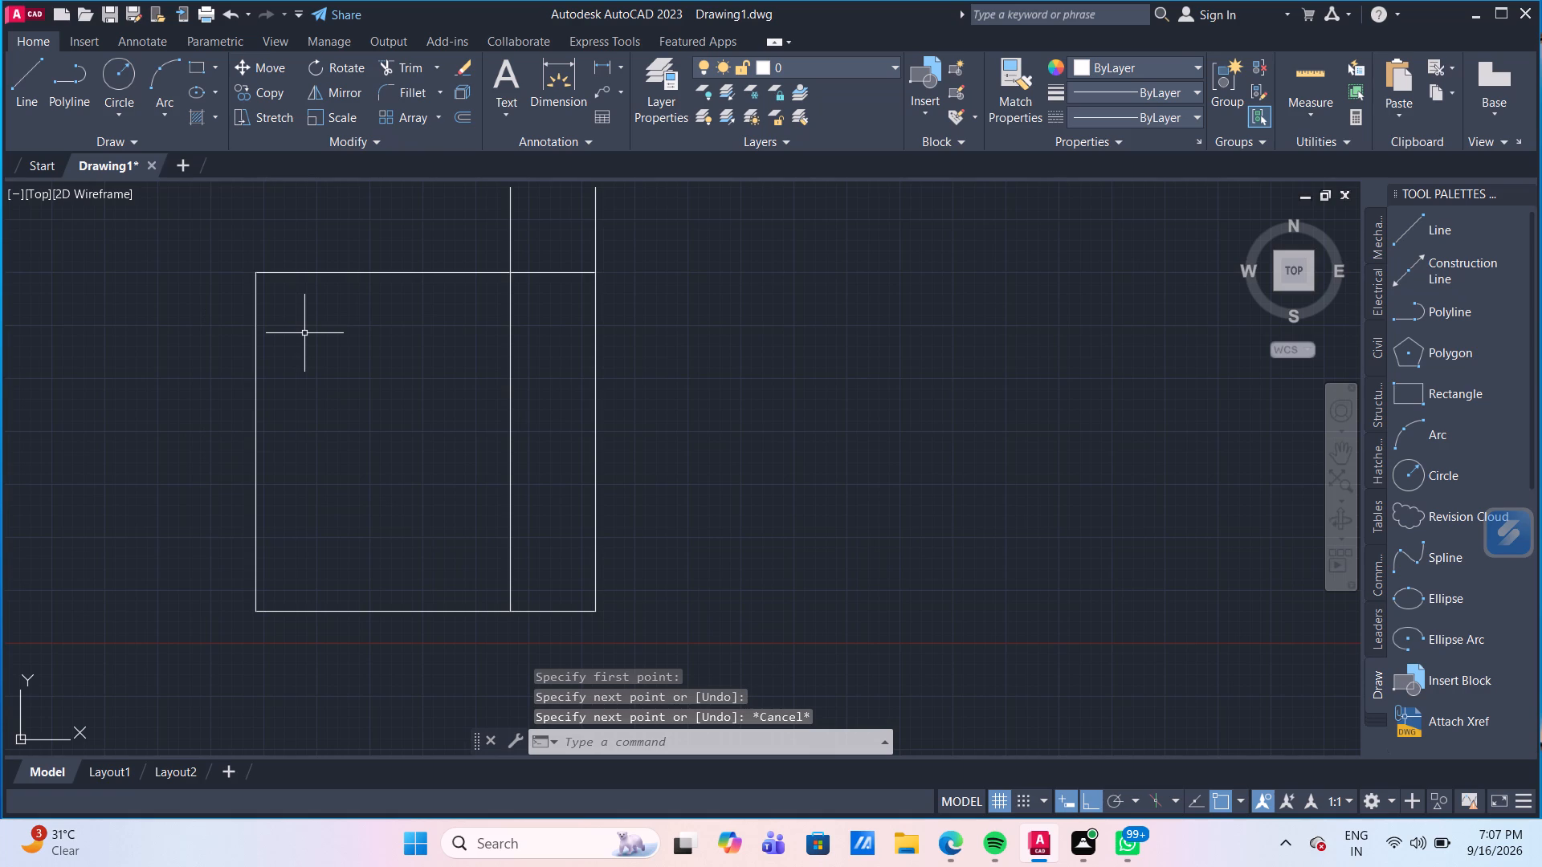
Offset the upper horizontal line of the outline 1000 mm downward and end the Offset command.
key("o")
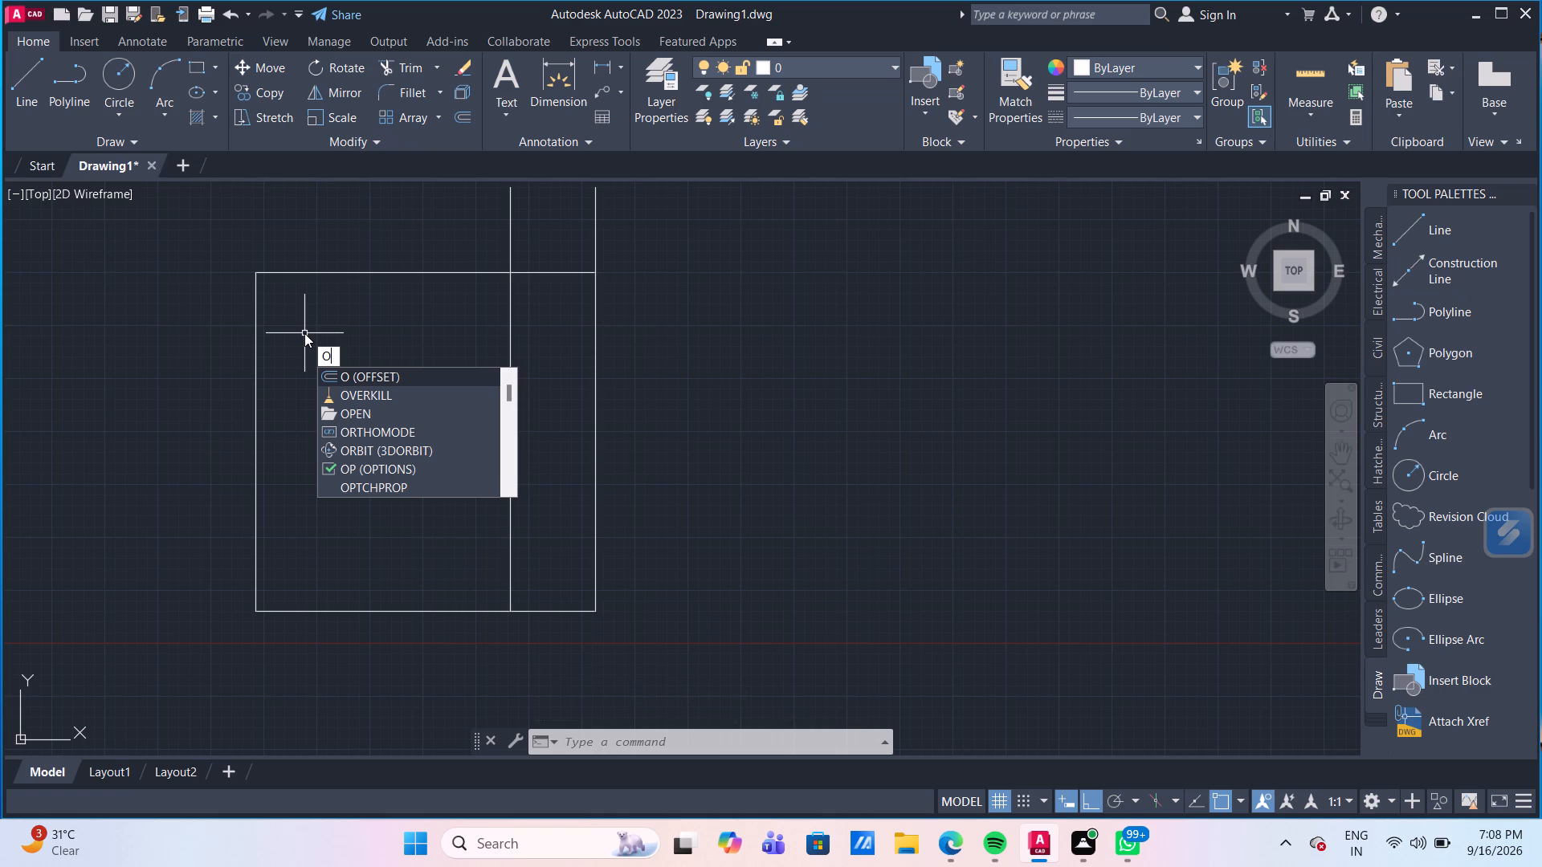
key("Return")
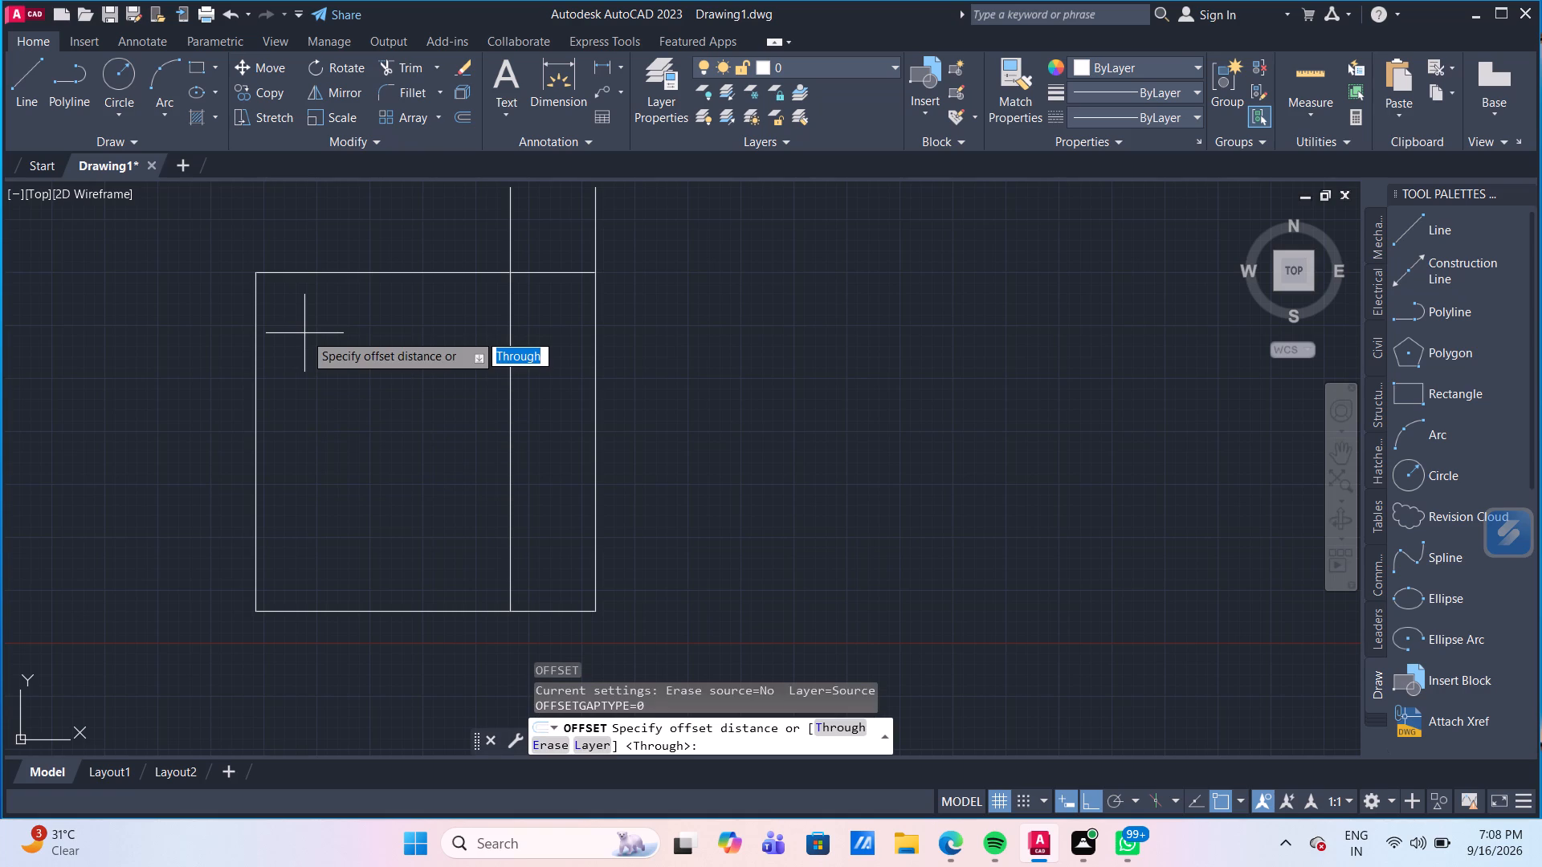
key("Return")
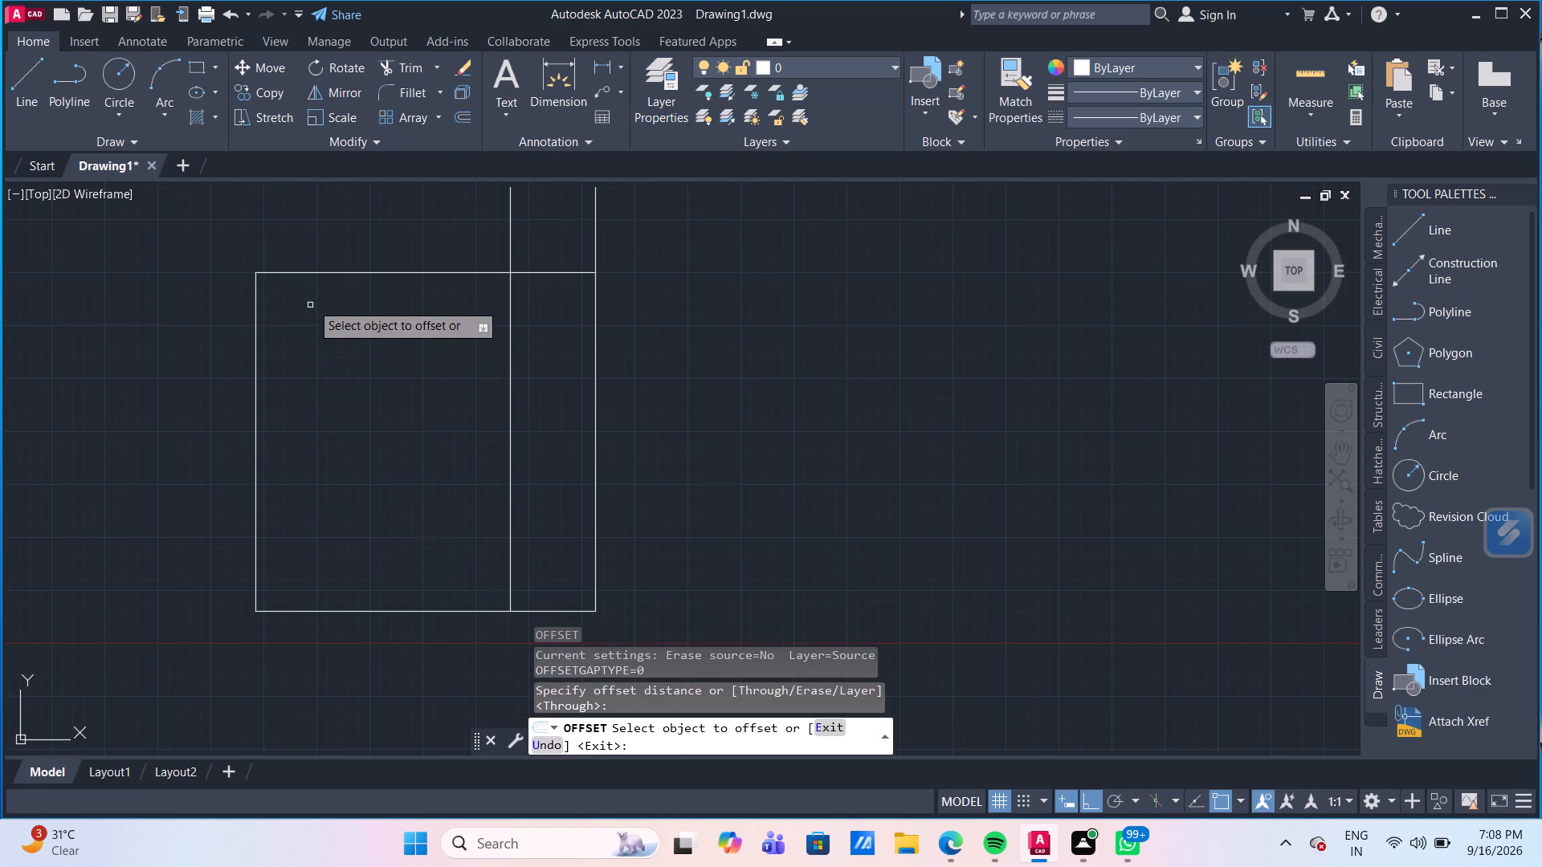
left_click(315, 271)
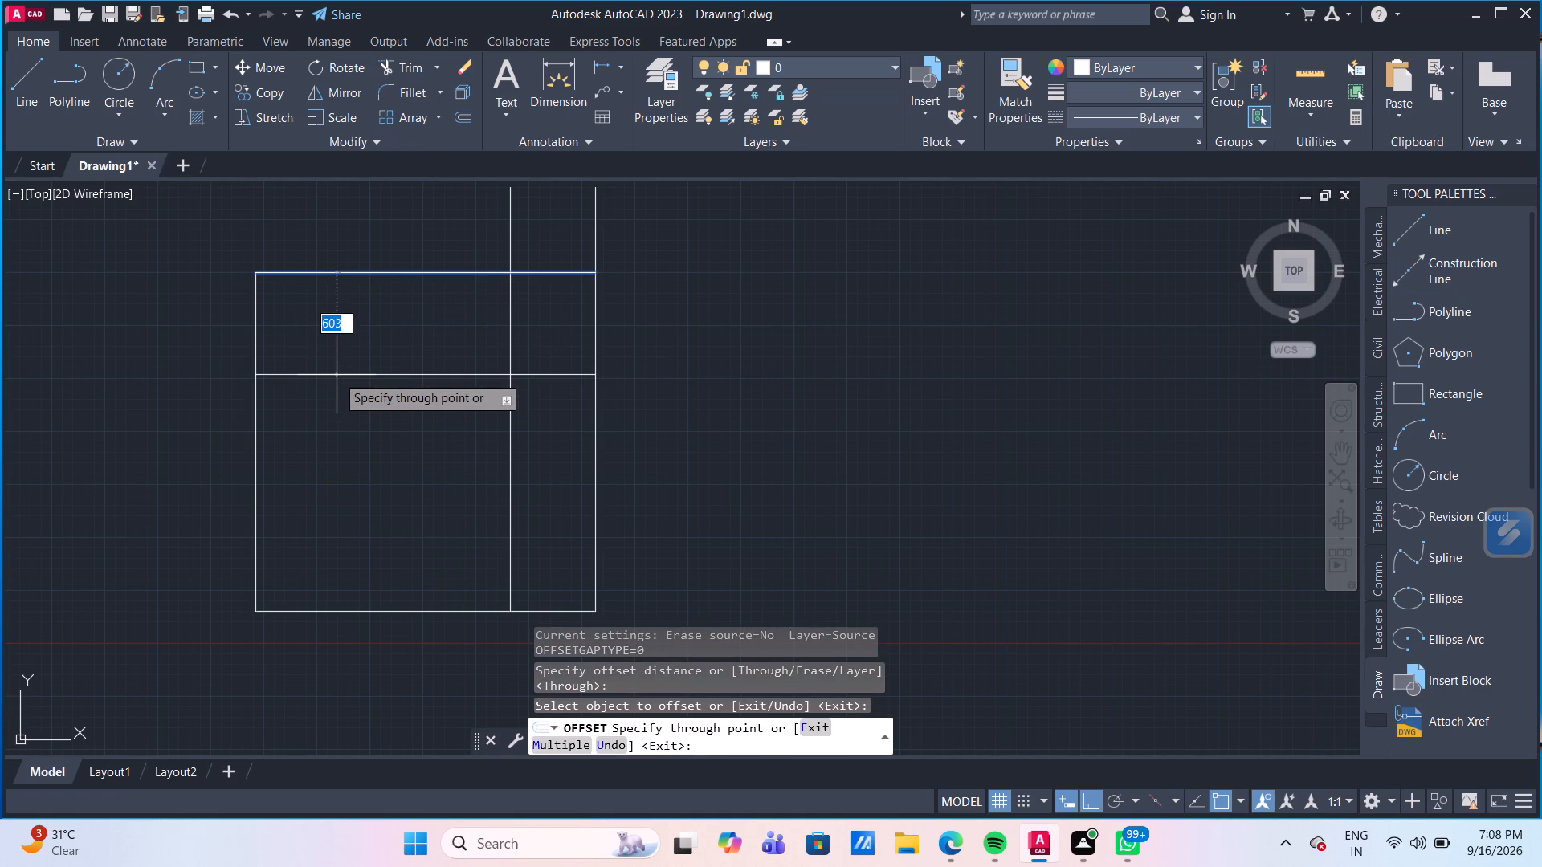
type("1000")
key("Return")
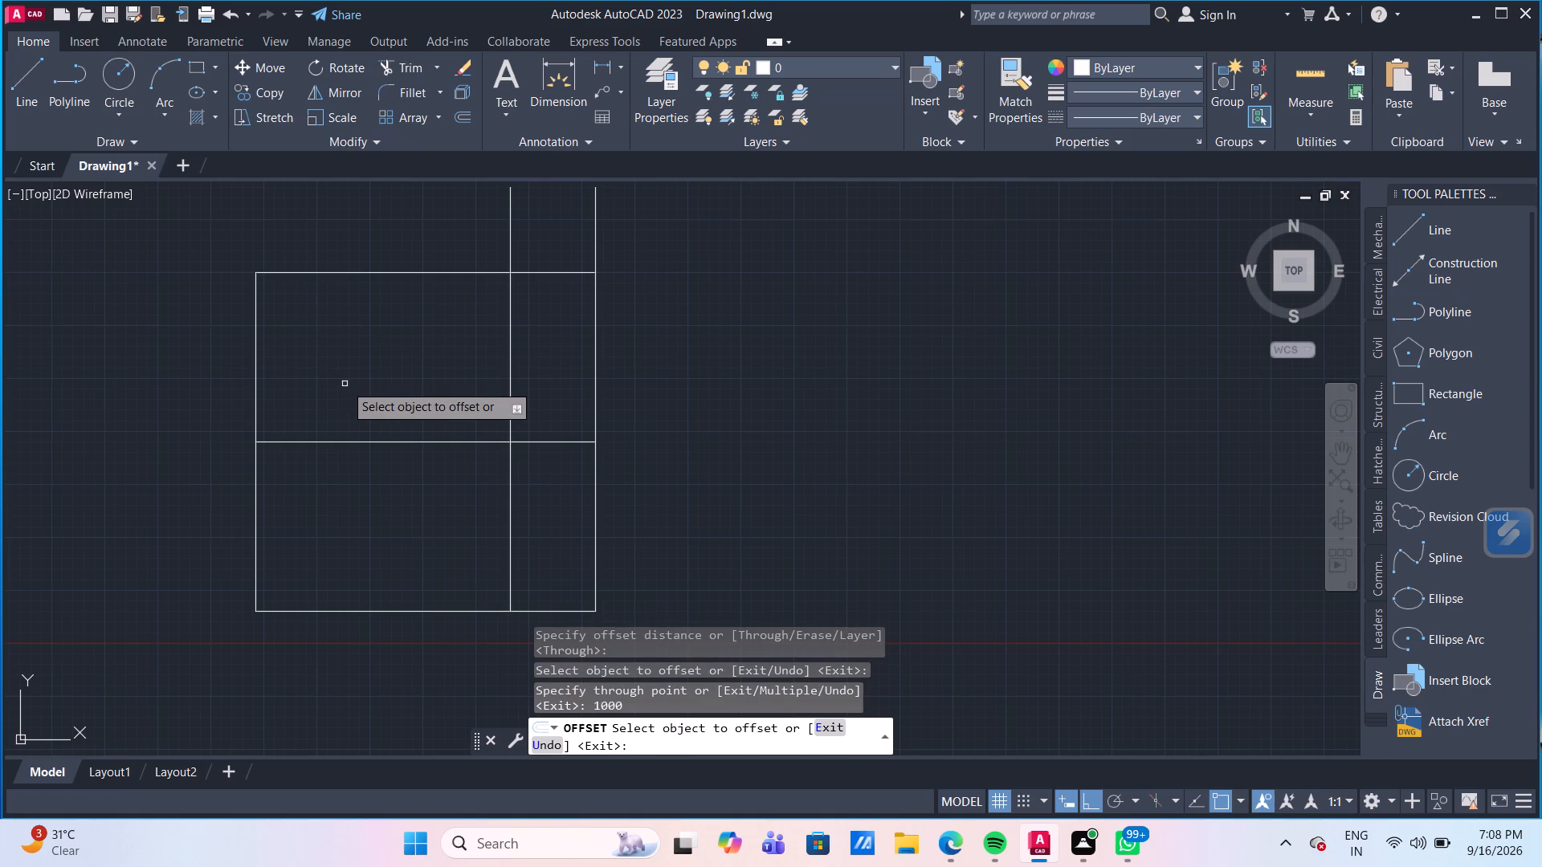
middle_click_drag(369, 488, 310, 503)
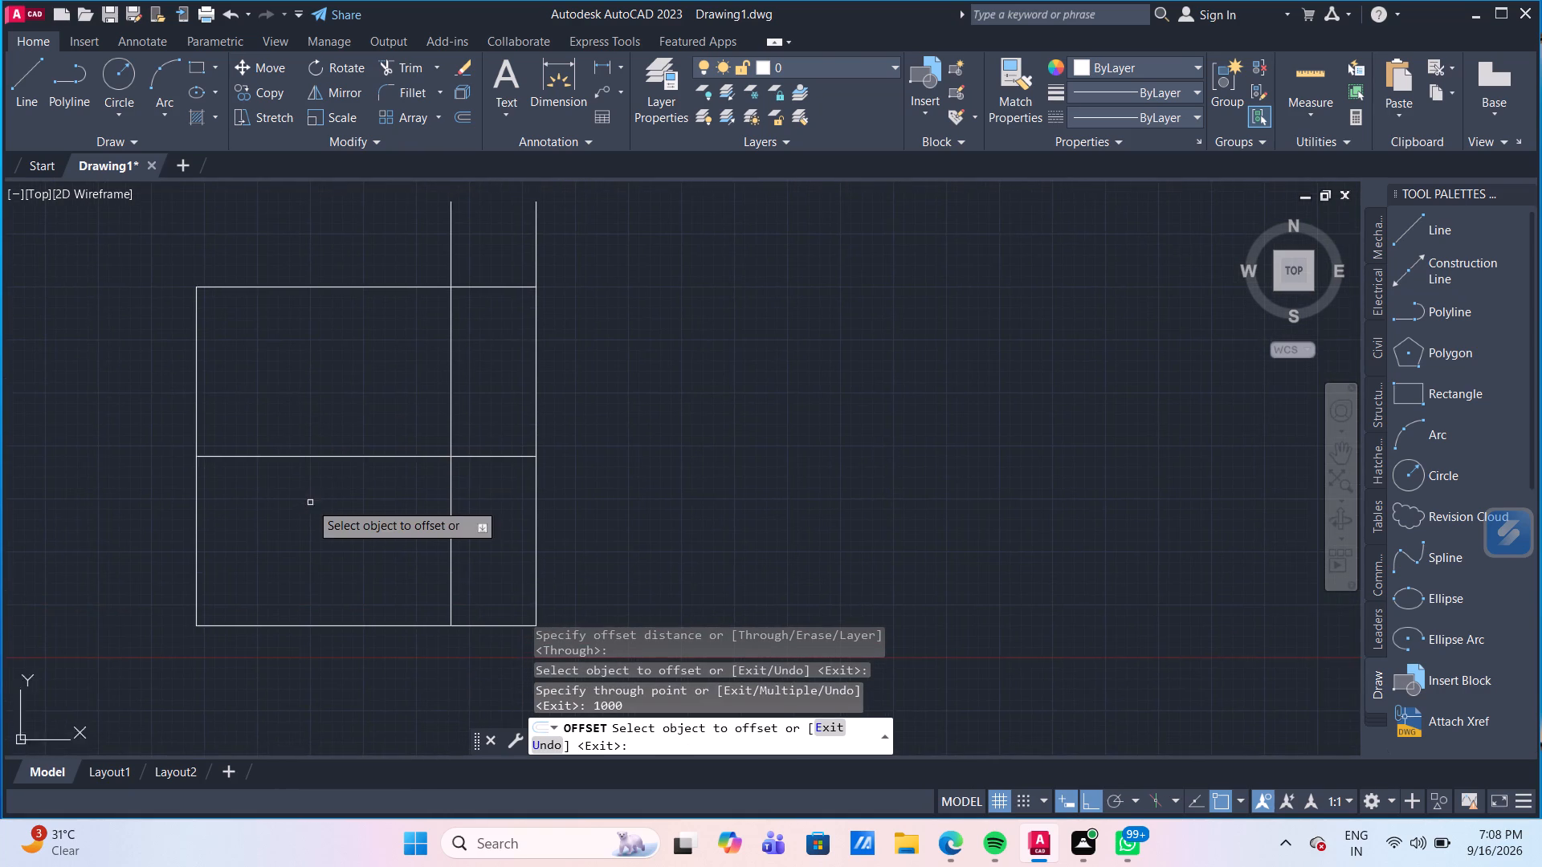
scroll(310, 503, "down", 1)
scroll(316, 501, "up", 1)
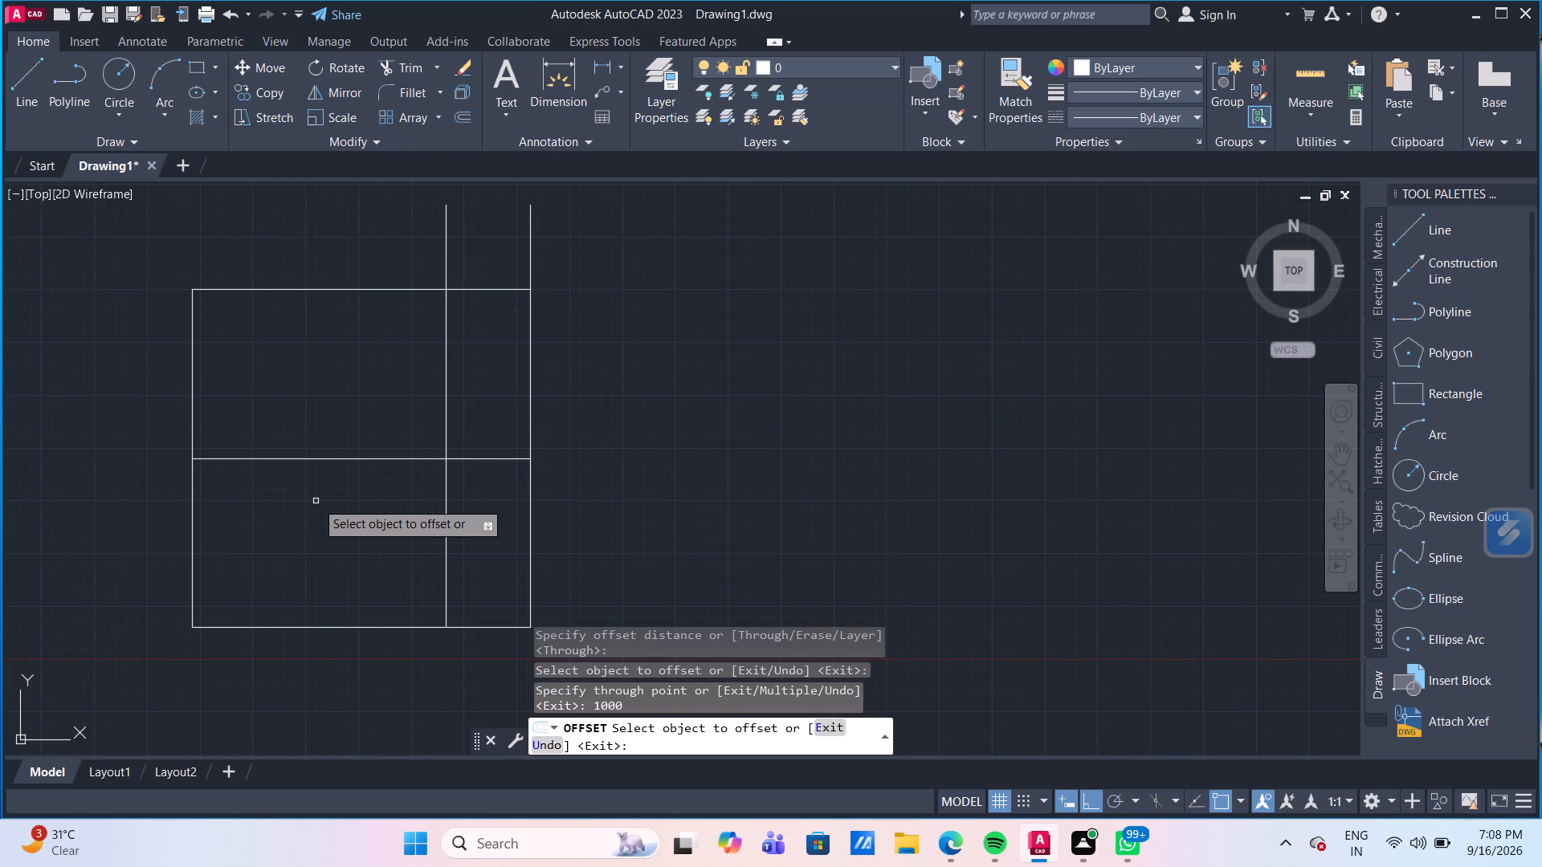
key("Escape")
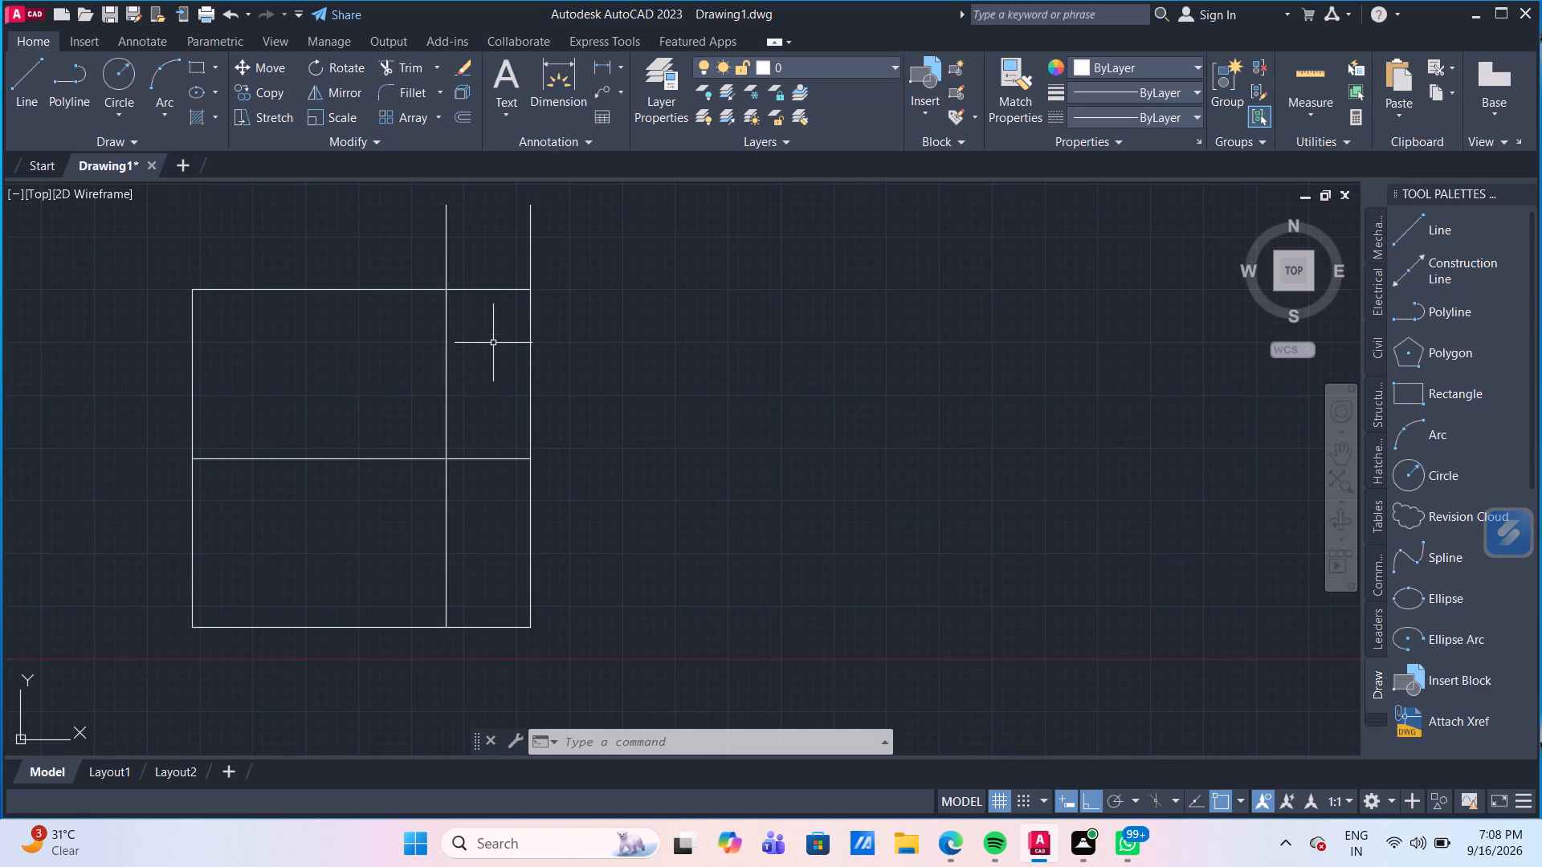
Trim away the part of the upper horizontal line lying between the inner and outer vertical lines.
middle_click_drag(503, 299, 522, 371)
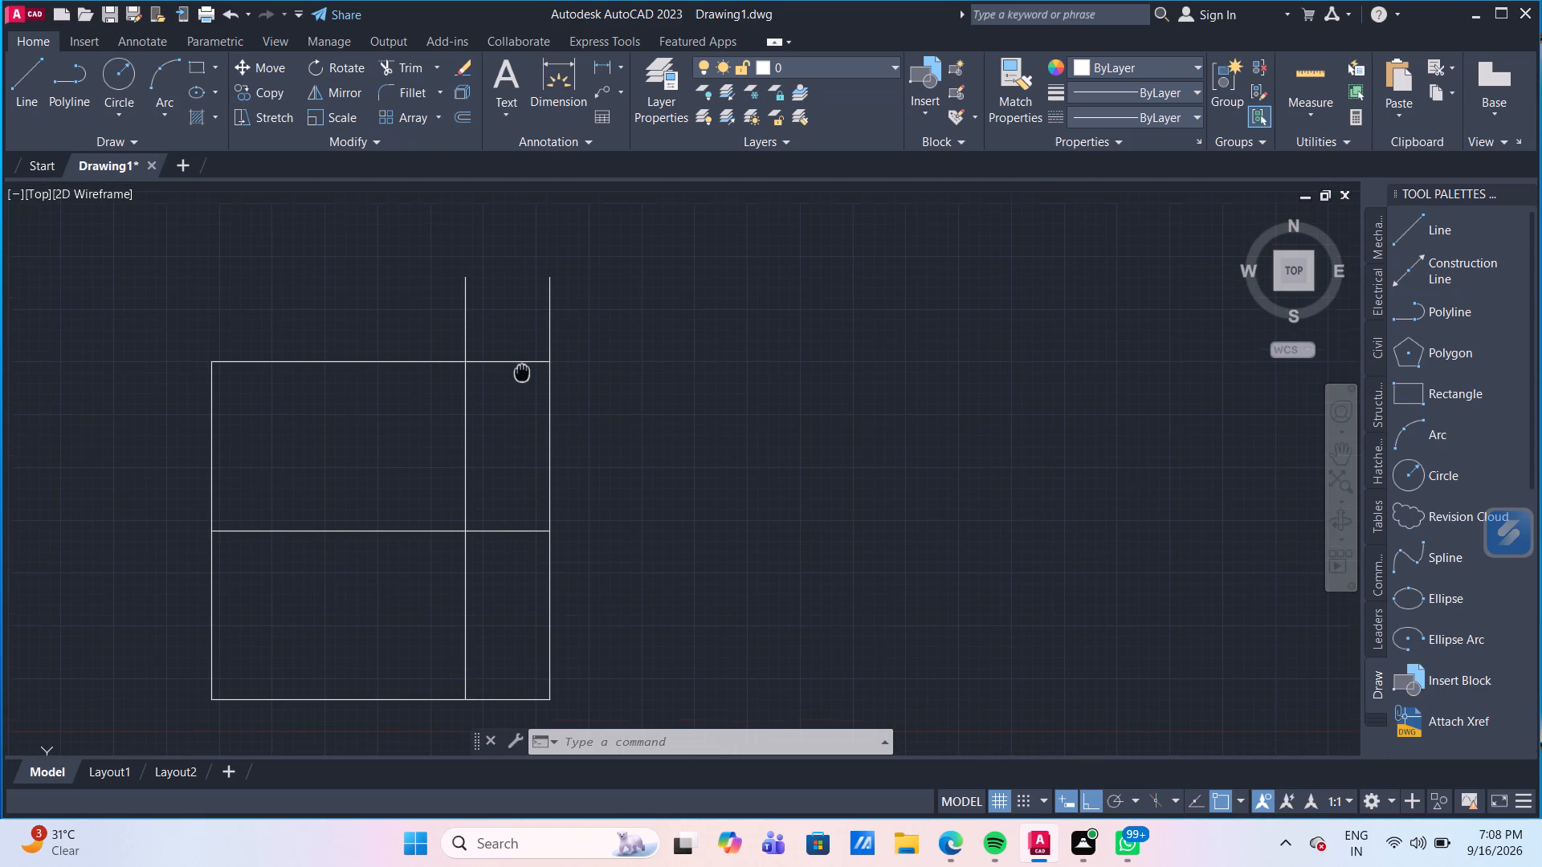
middle_click_drag(522, 371, 517, 369)
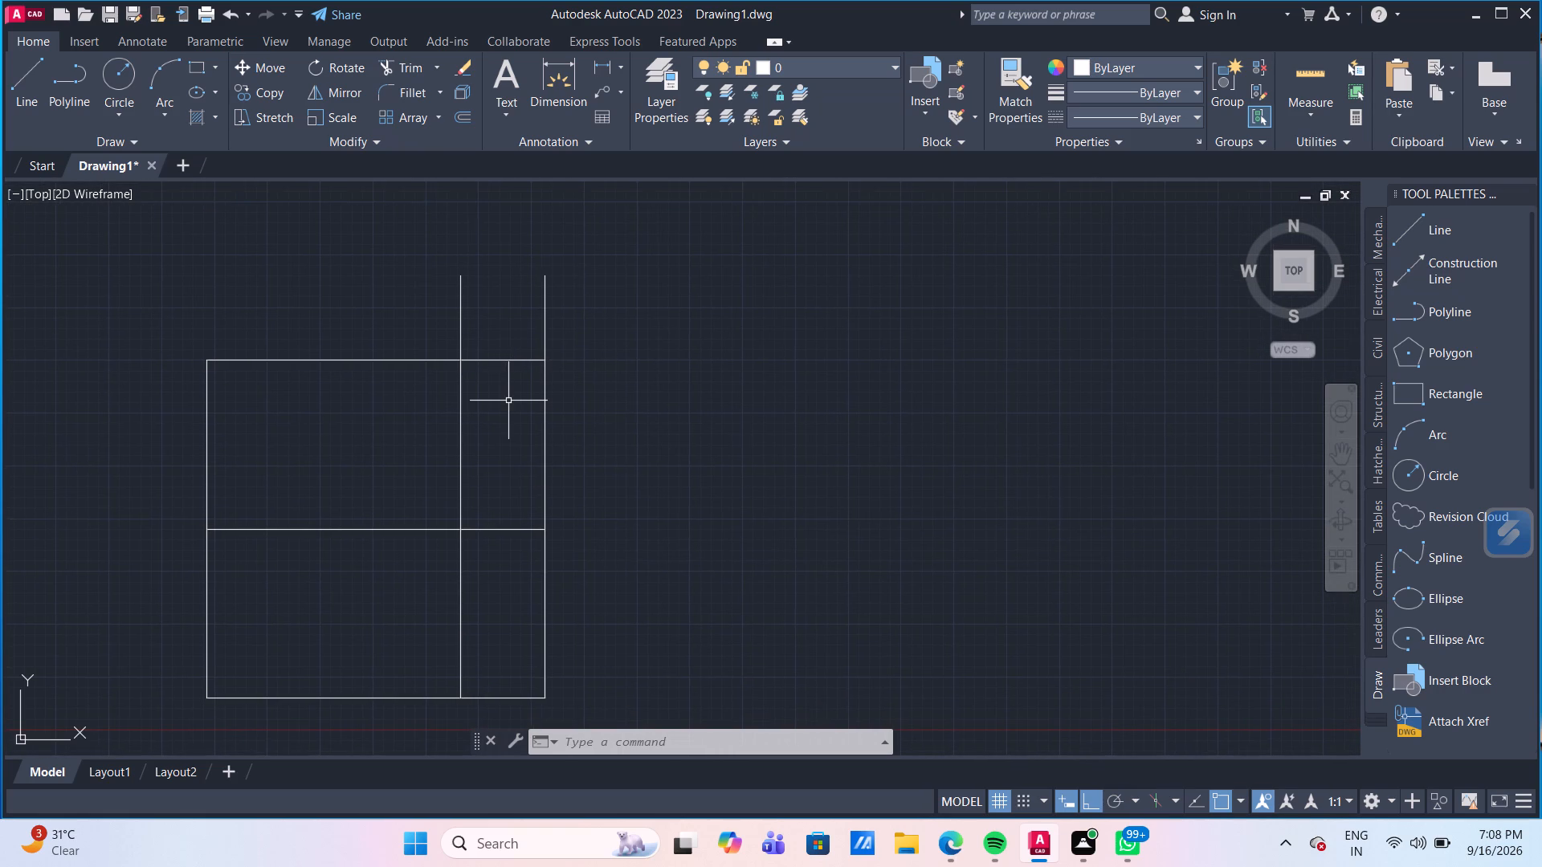
type("TR")
key("Return")
left_click(507, 401)
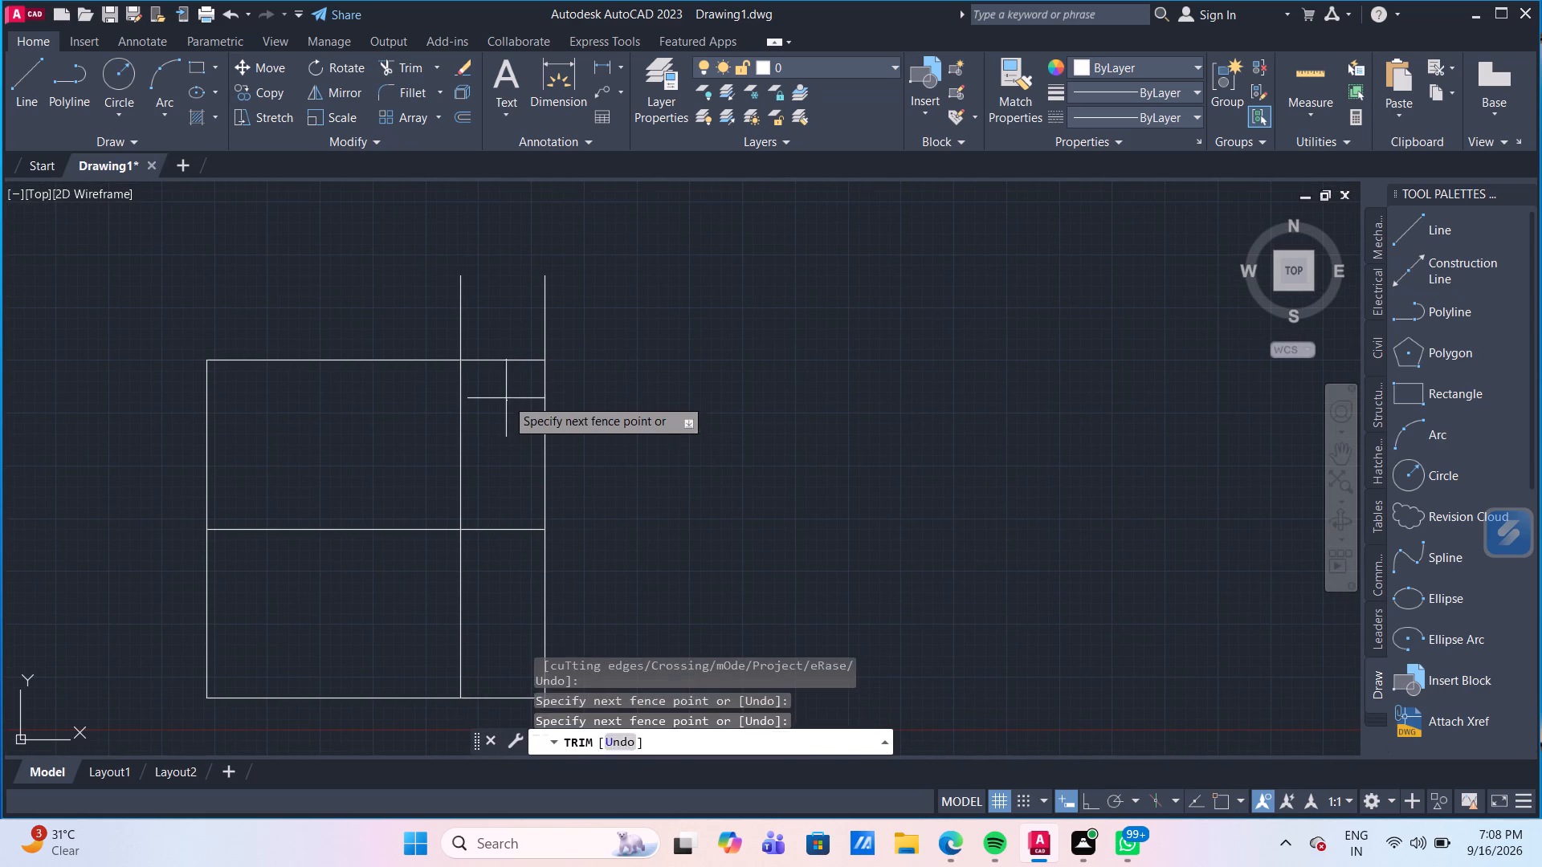
left_click(508, 332)
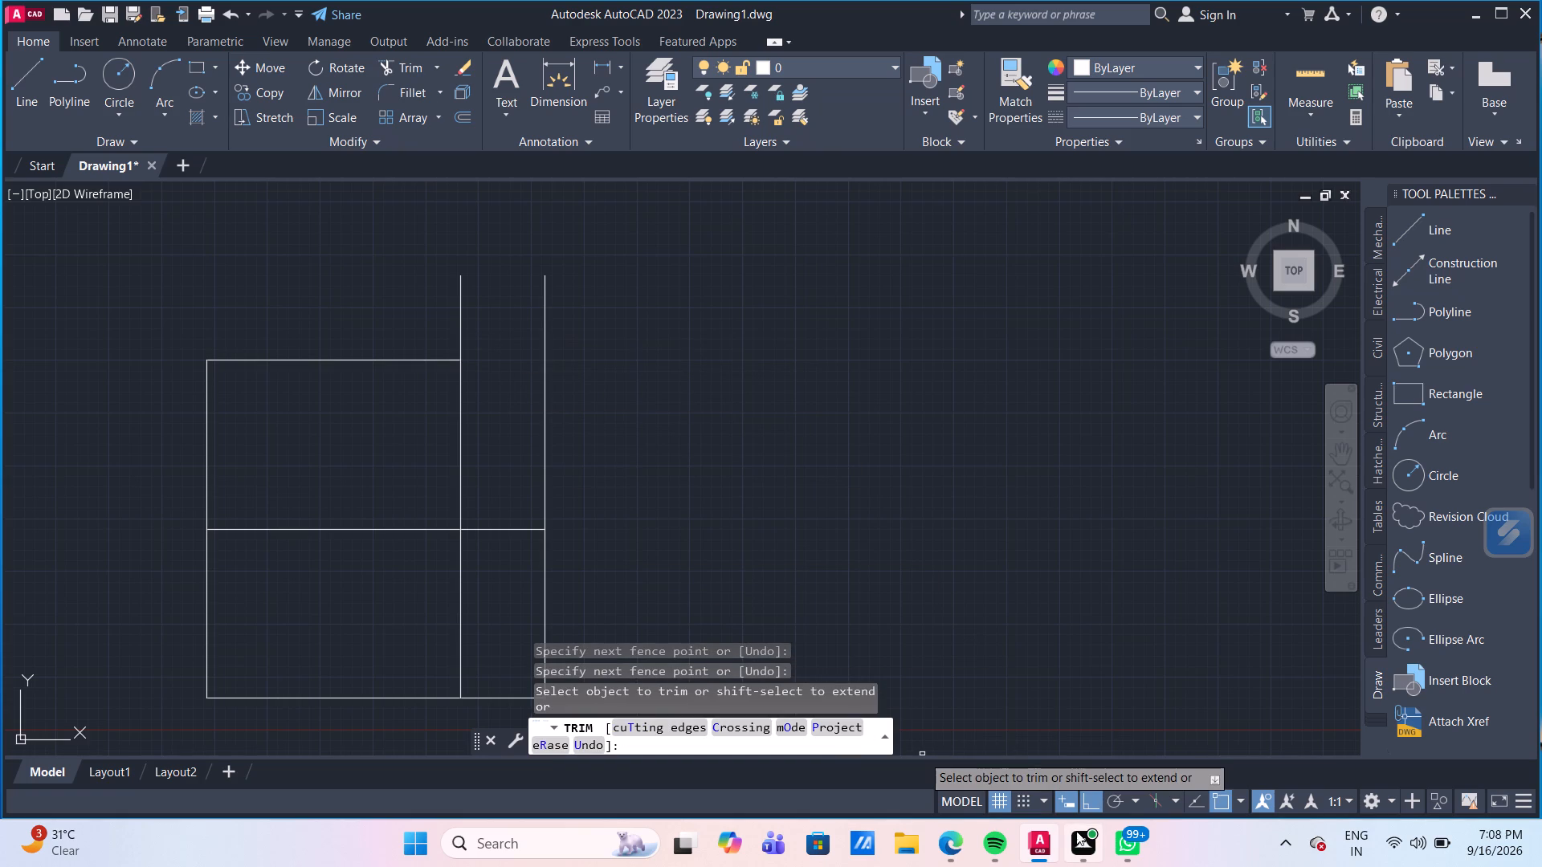
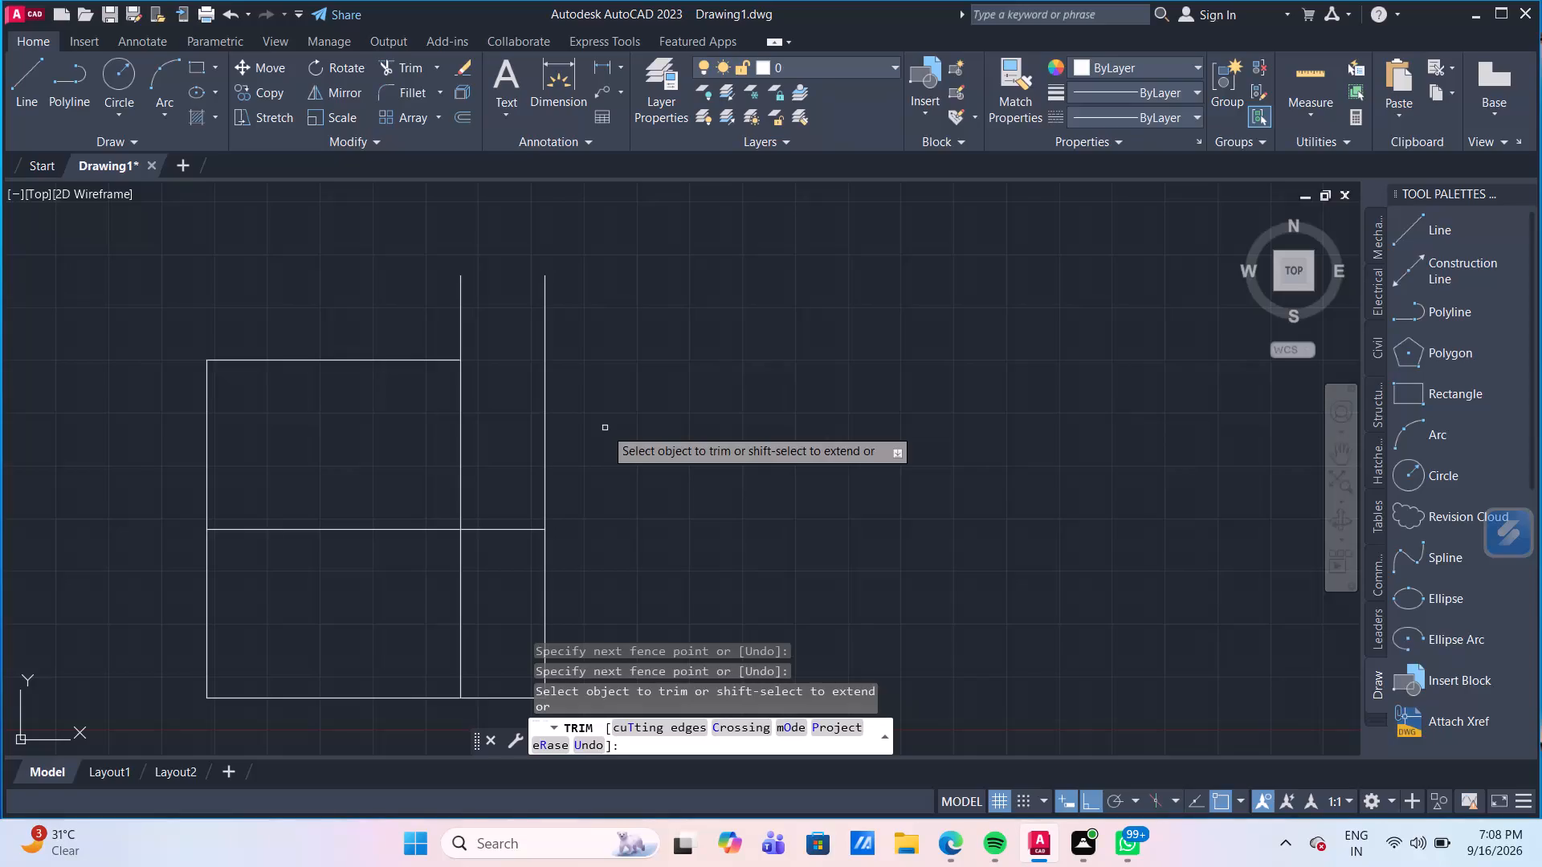
End the trim and start a line at the top end of the outer vertical line.
key("Escape")
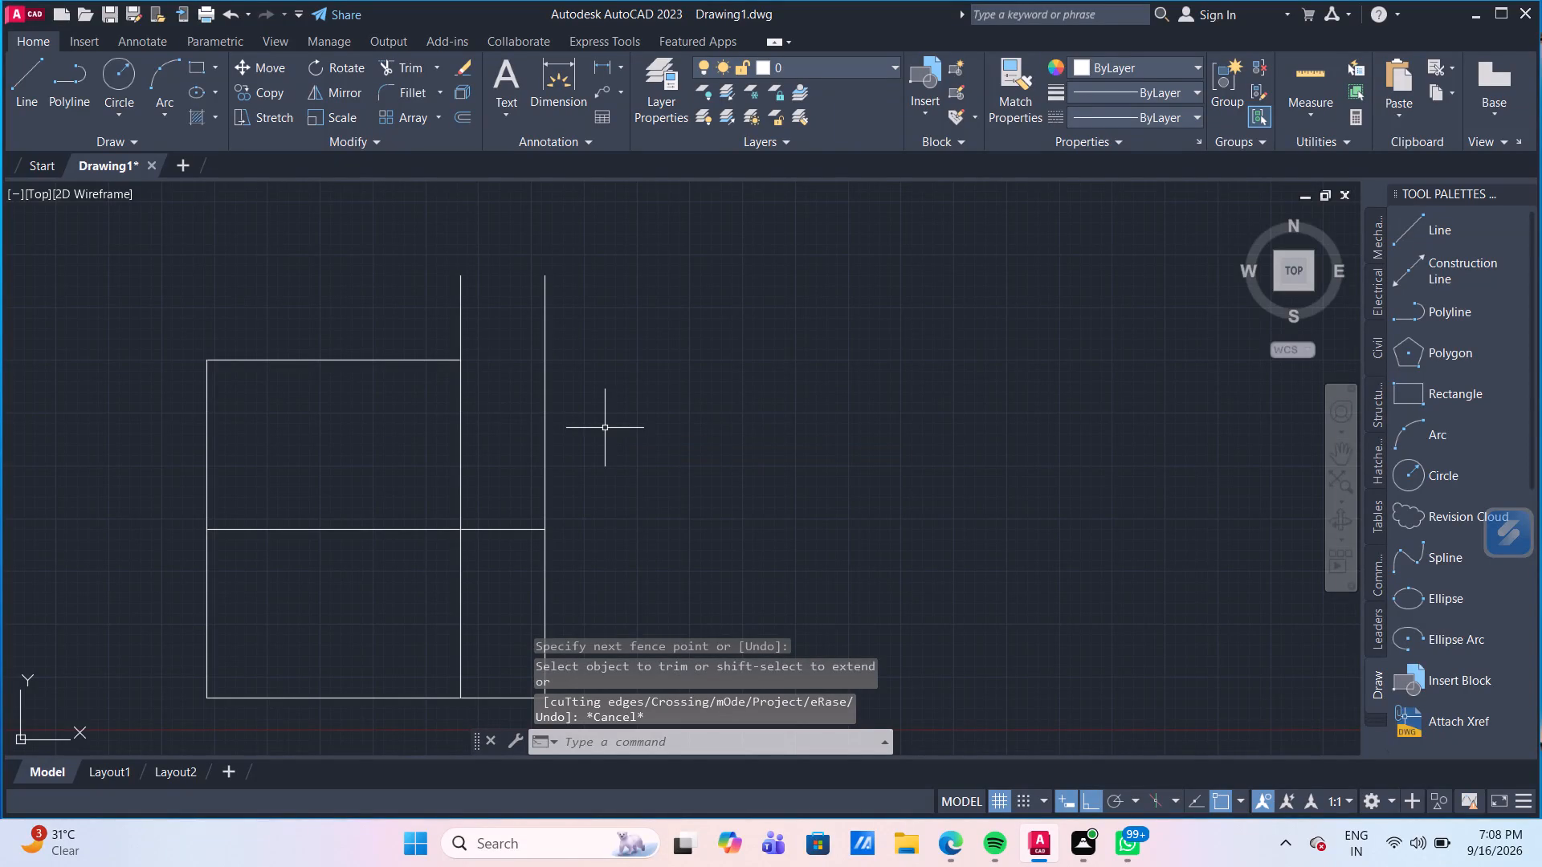
left_click(32, 92)
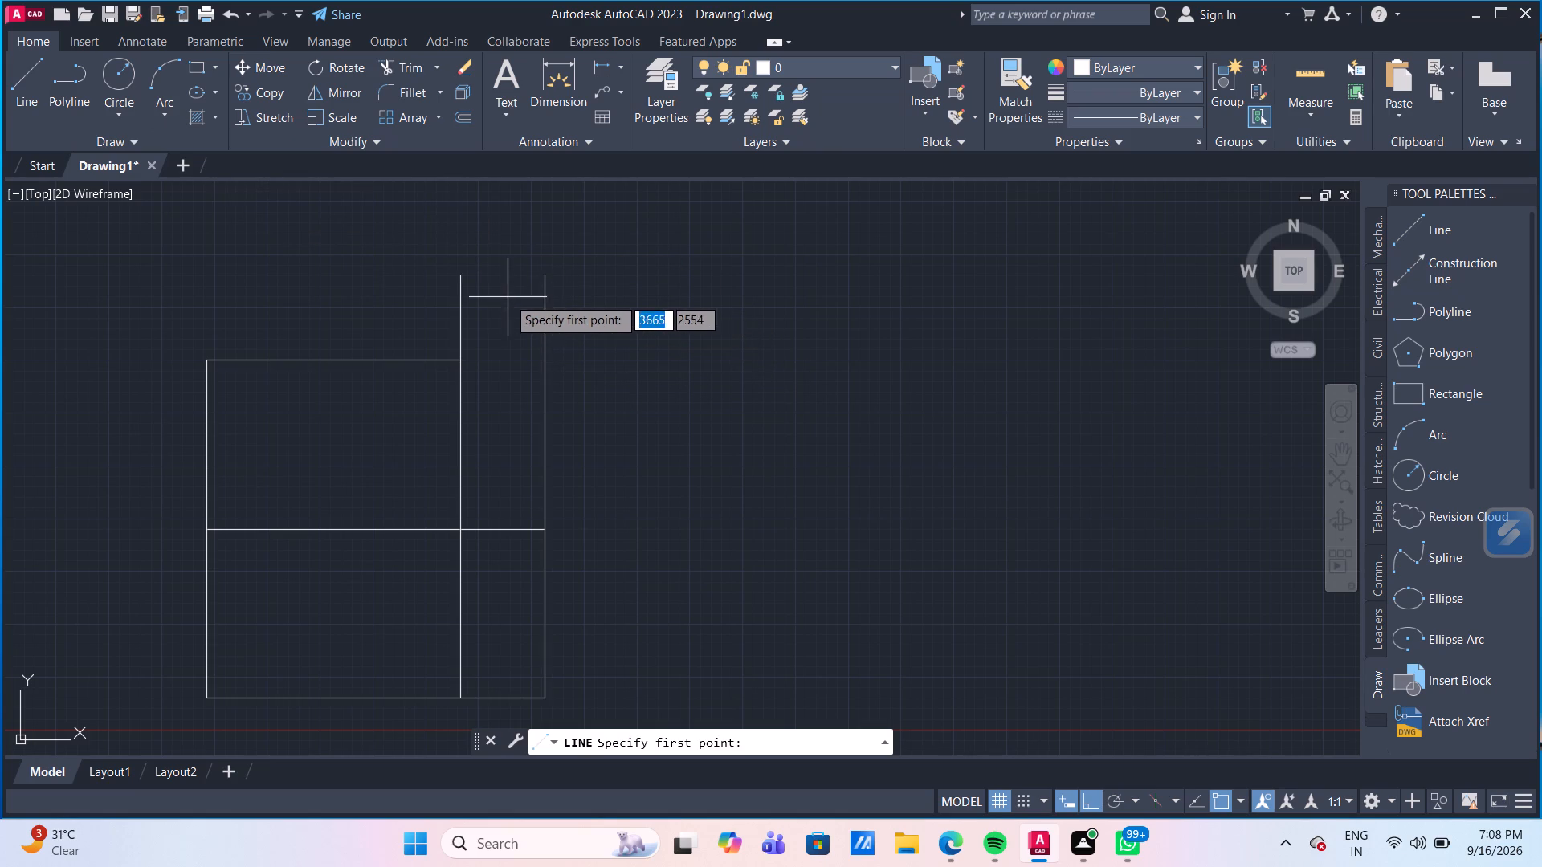
scroll(500, 295, "up", 1)
middle_click_drag(504, 297, 541, 325)
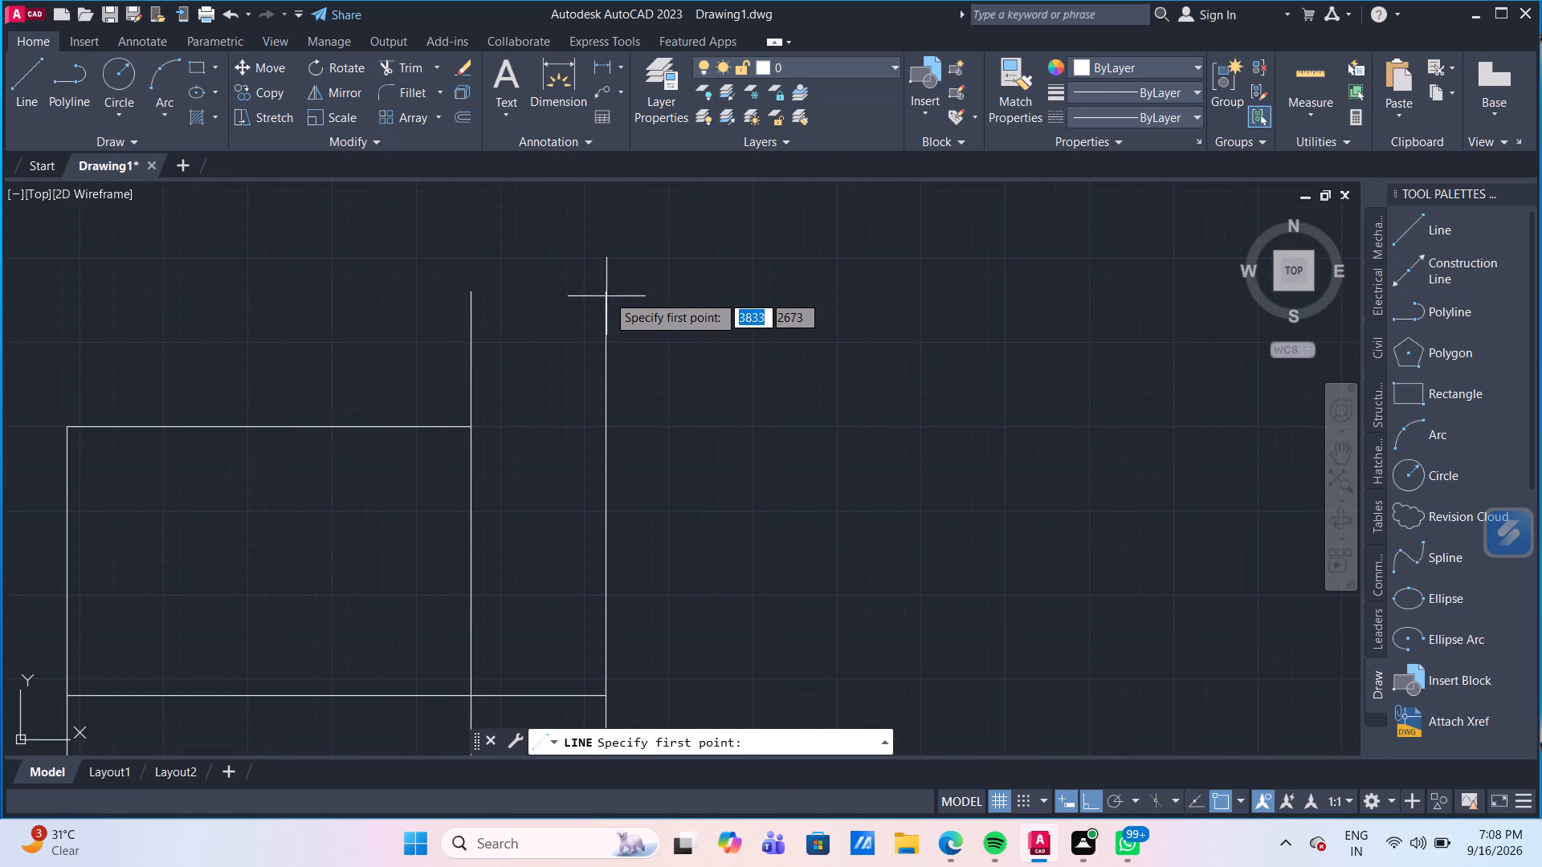
left_click(607, 295)
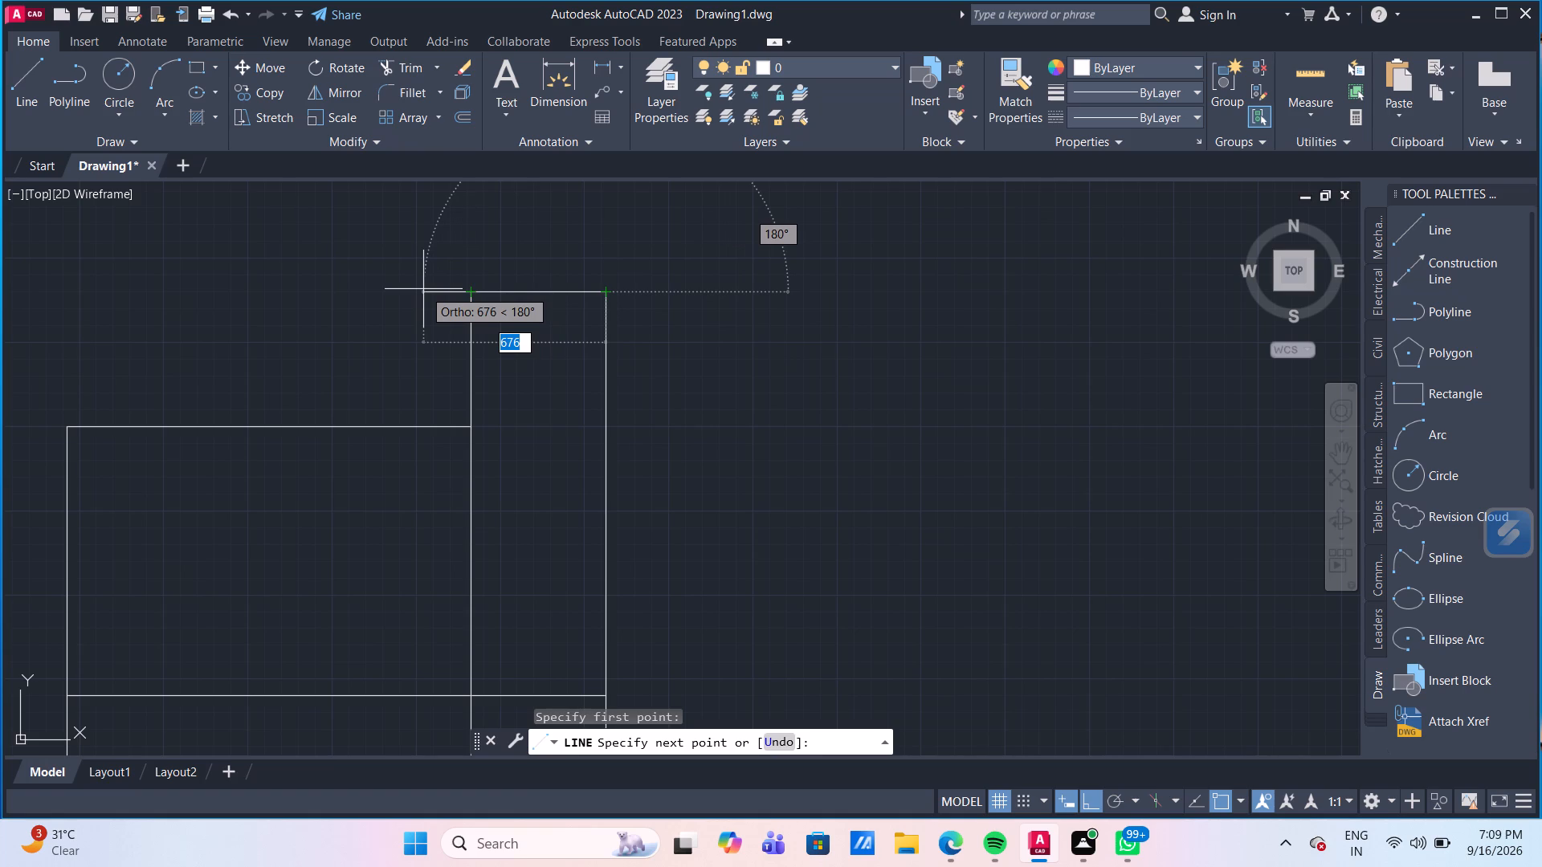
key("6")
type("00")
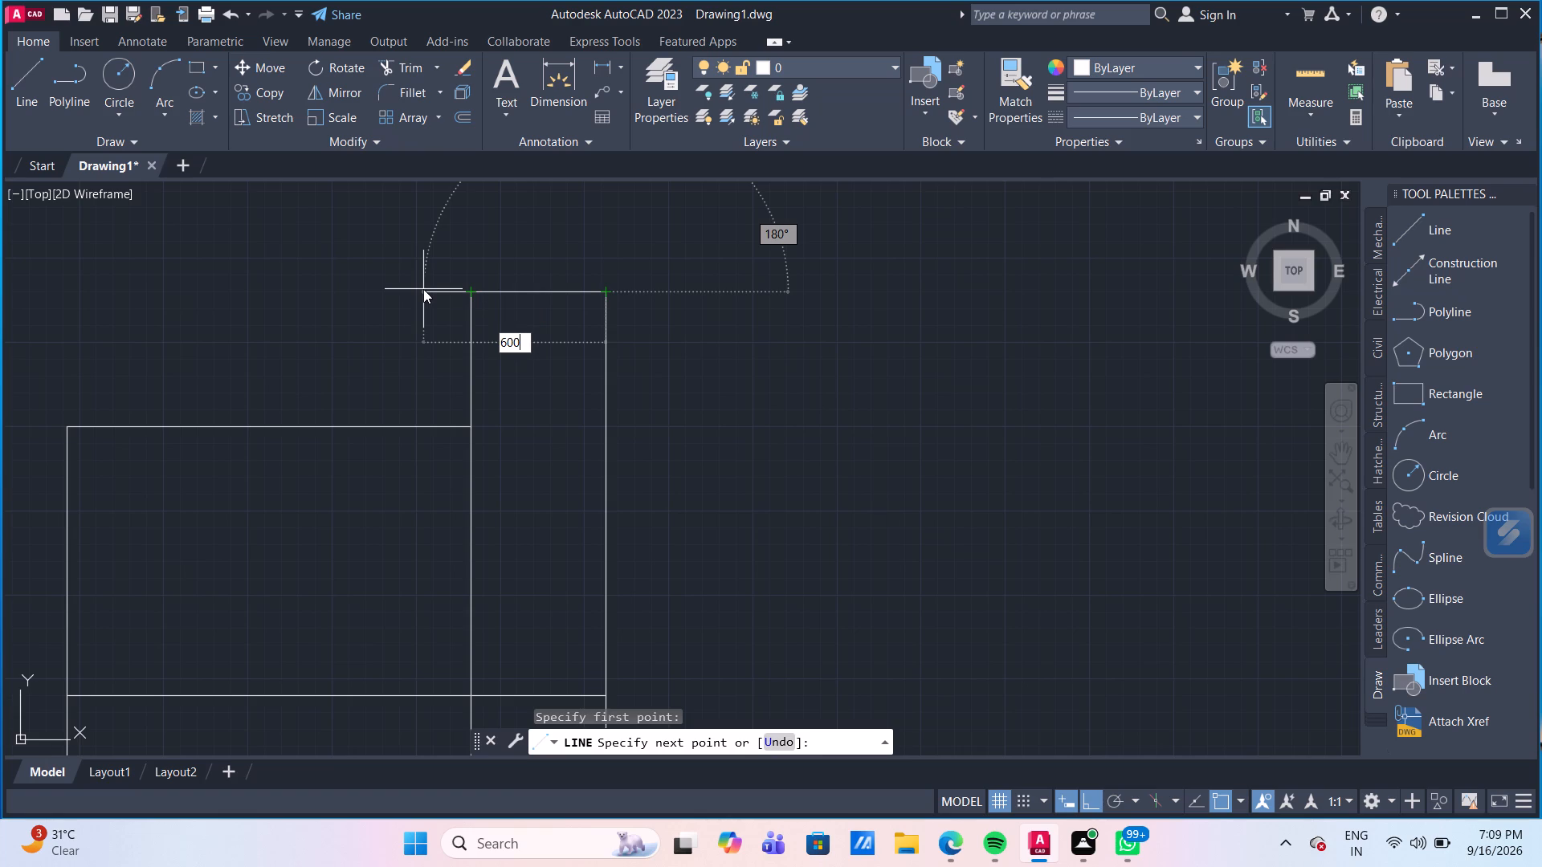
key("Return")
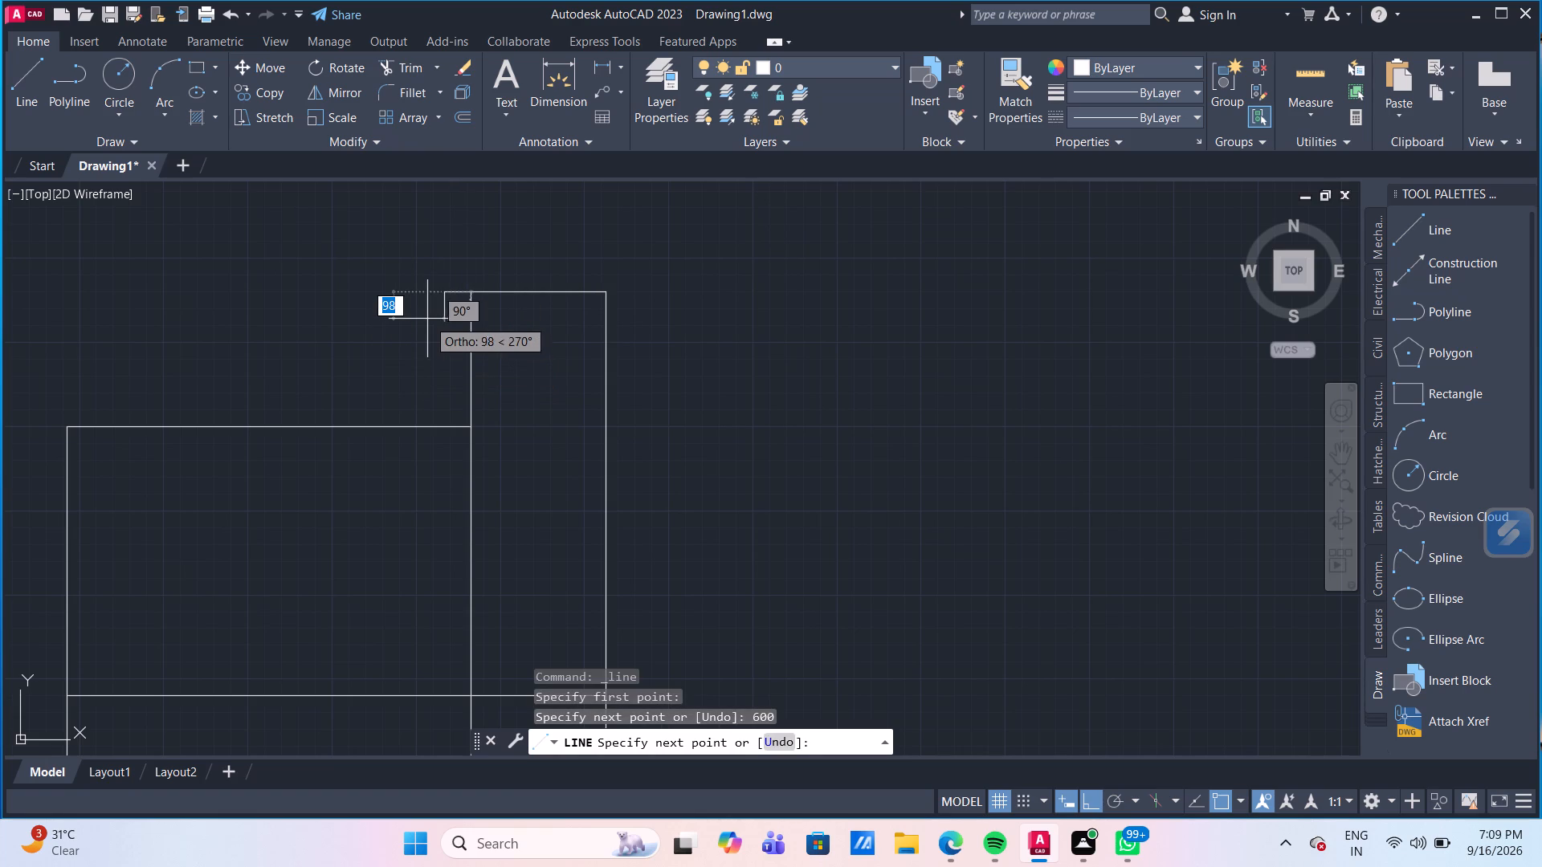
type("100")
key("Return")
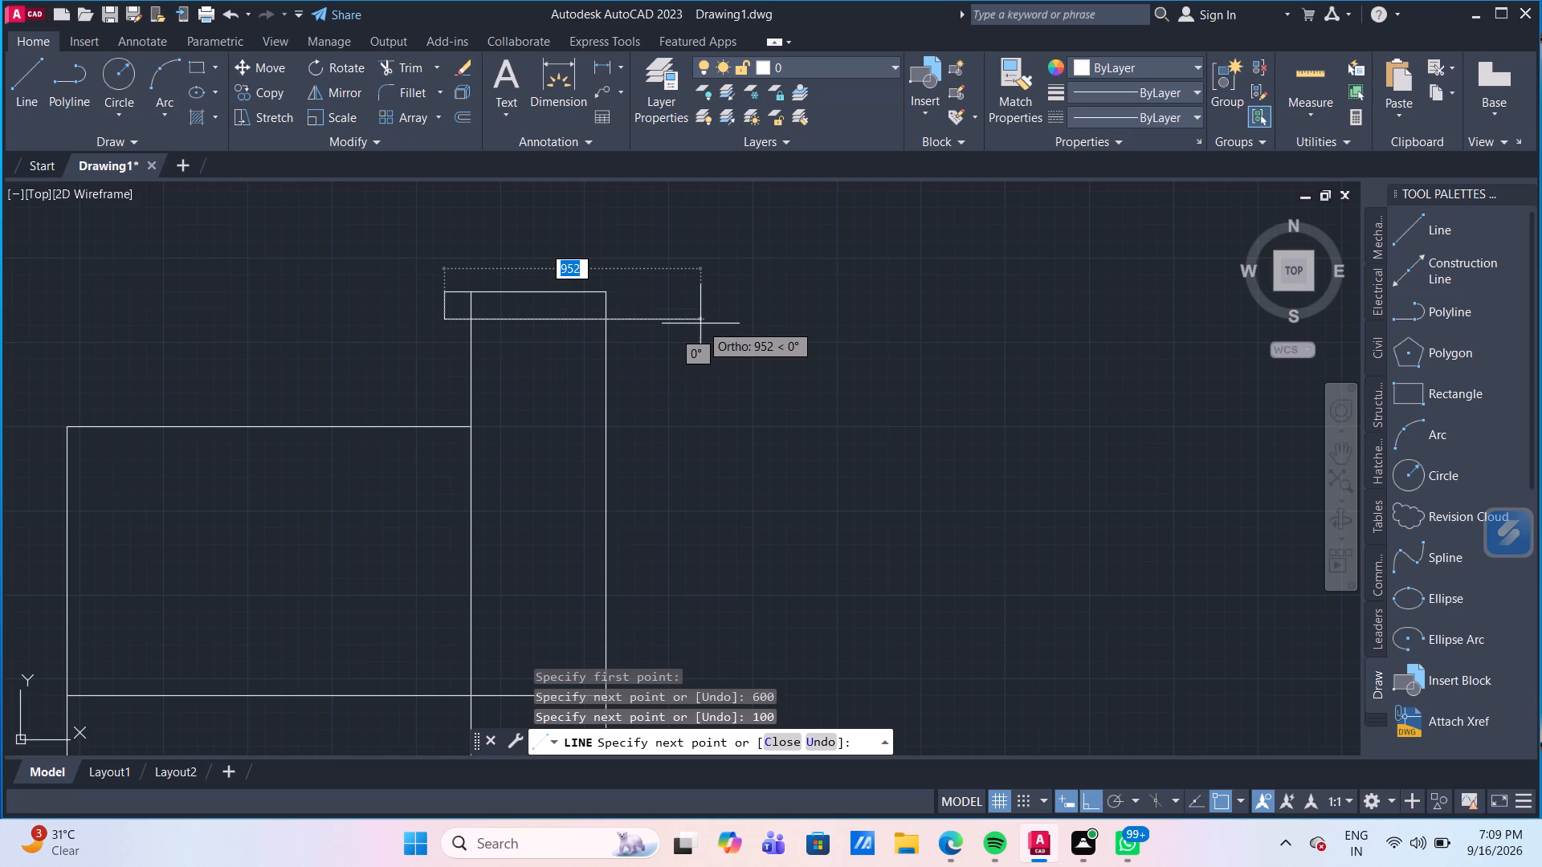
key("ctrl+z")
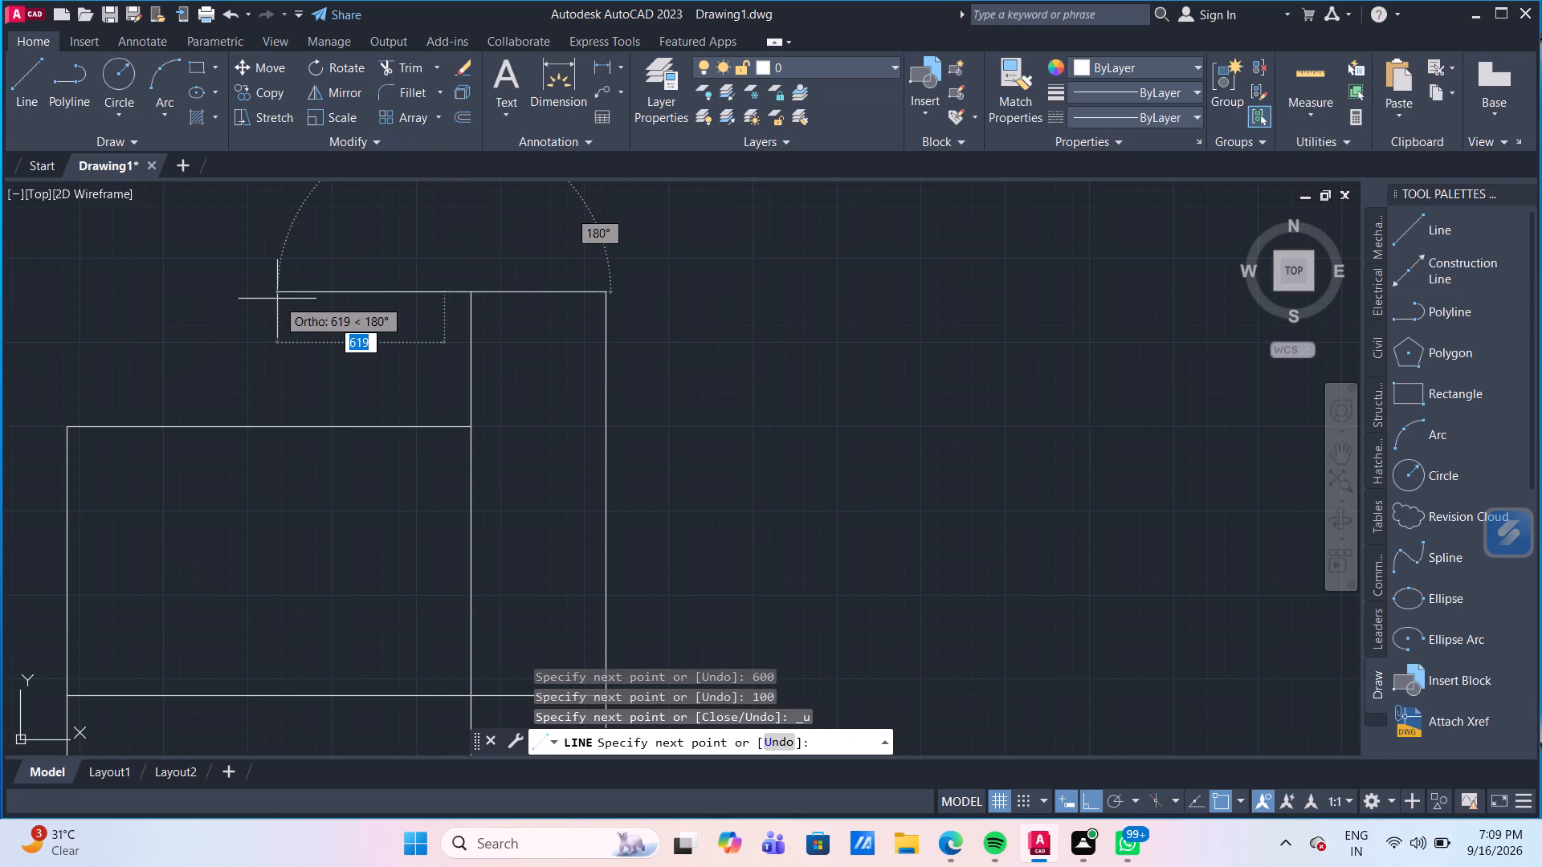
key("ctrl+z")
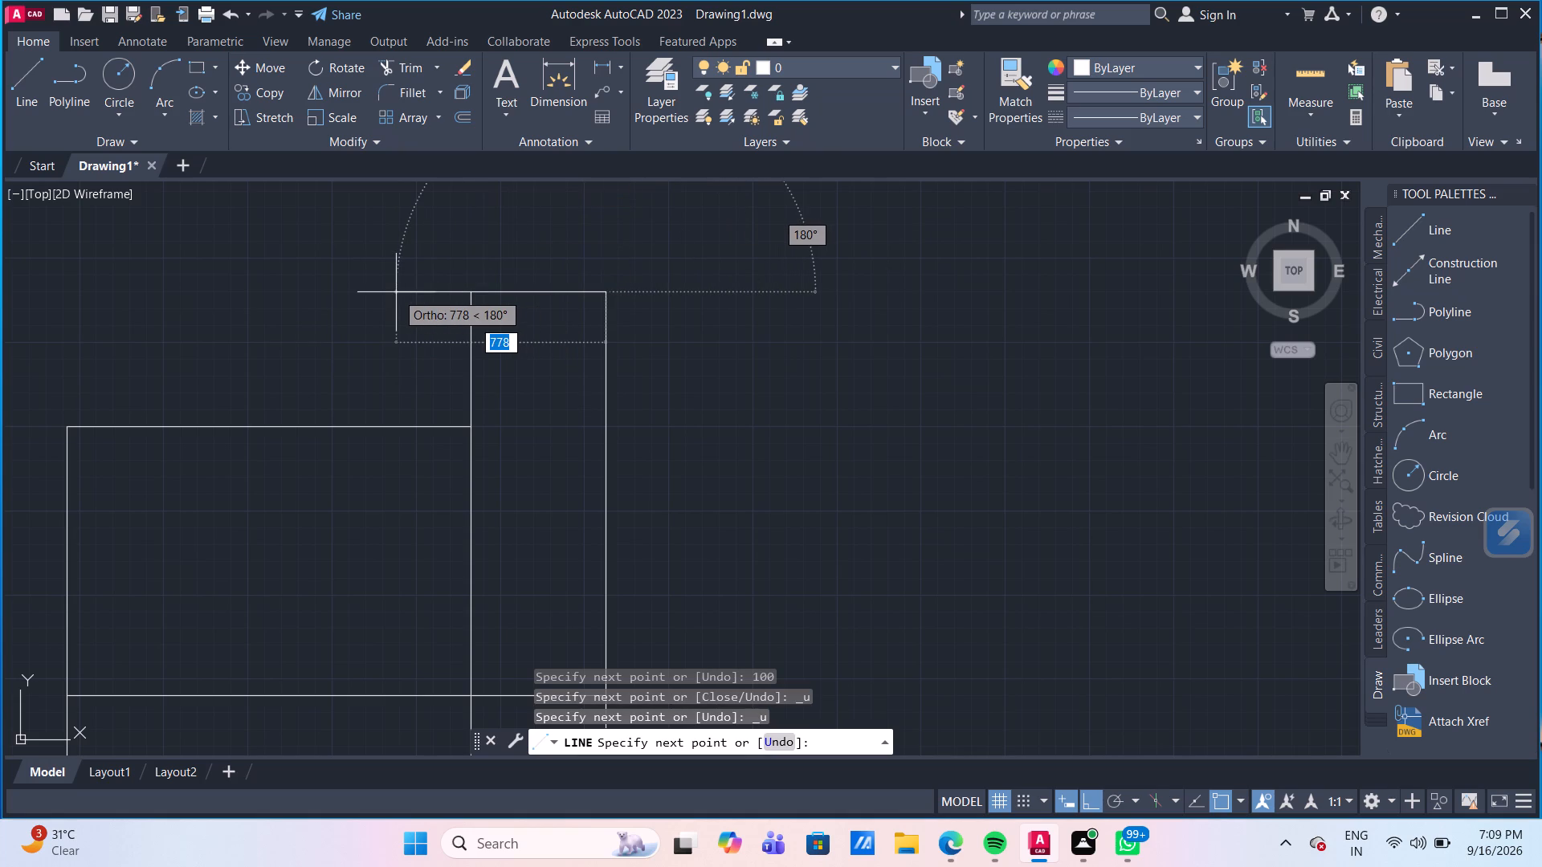
Draw a cap from that point: 650 mm left, 100 mm down, 800 mm right, 100 mm up, and back to the start.
type("650")
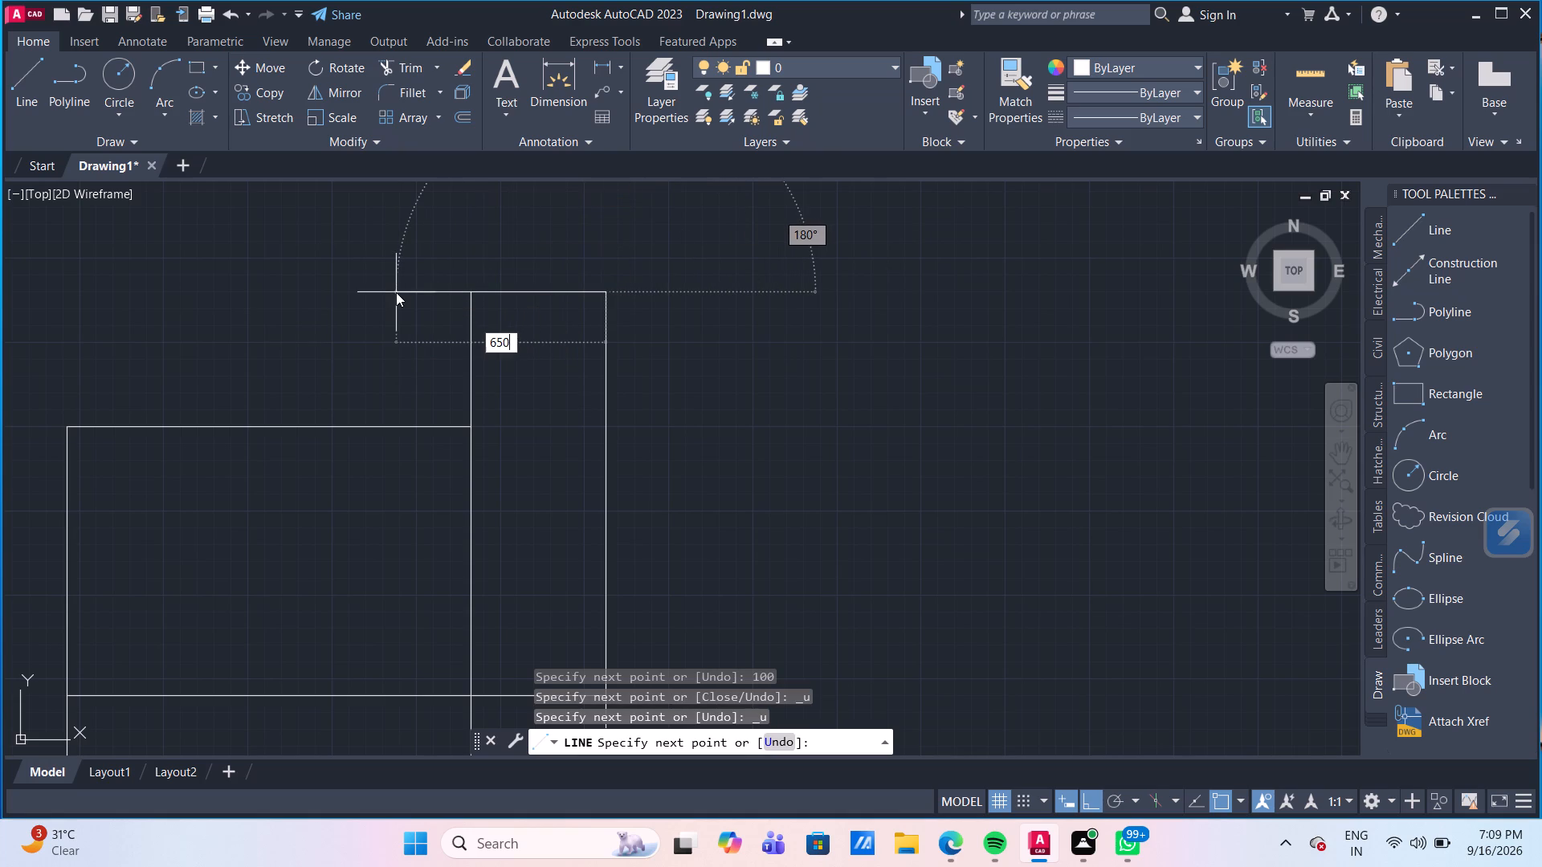
key("Return")
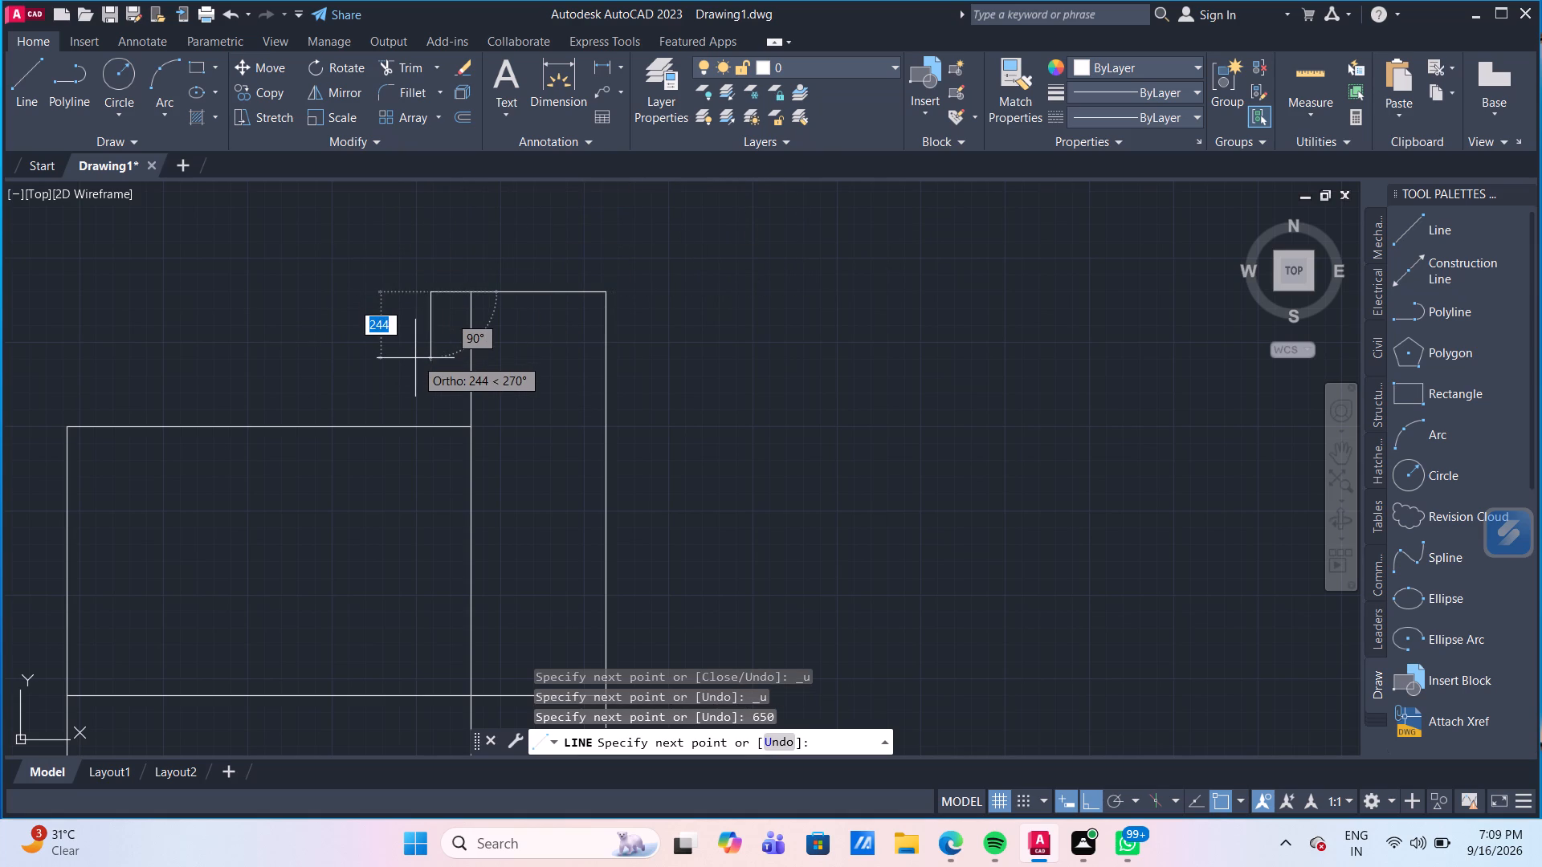
type("100")
key("Return")
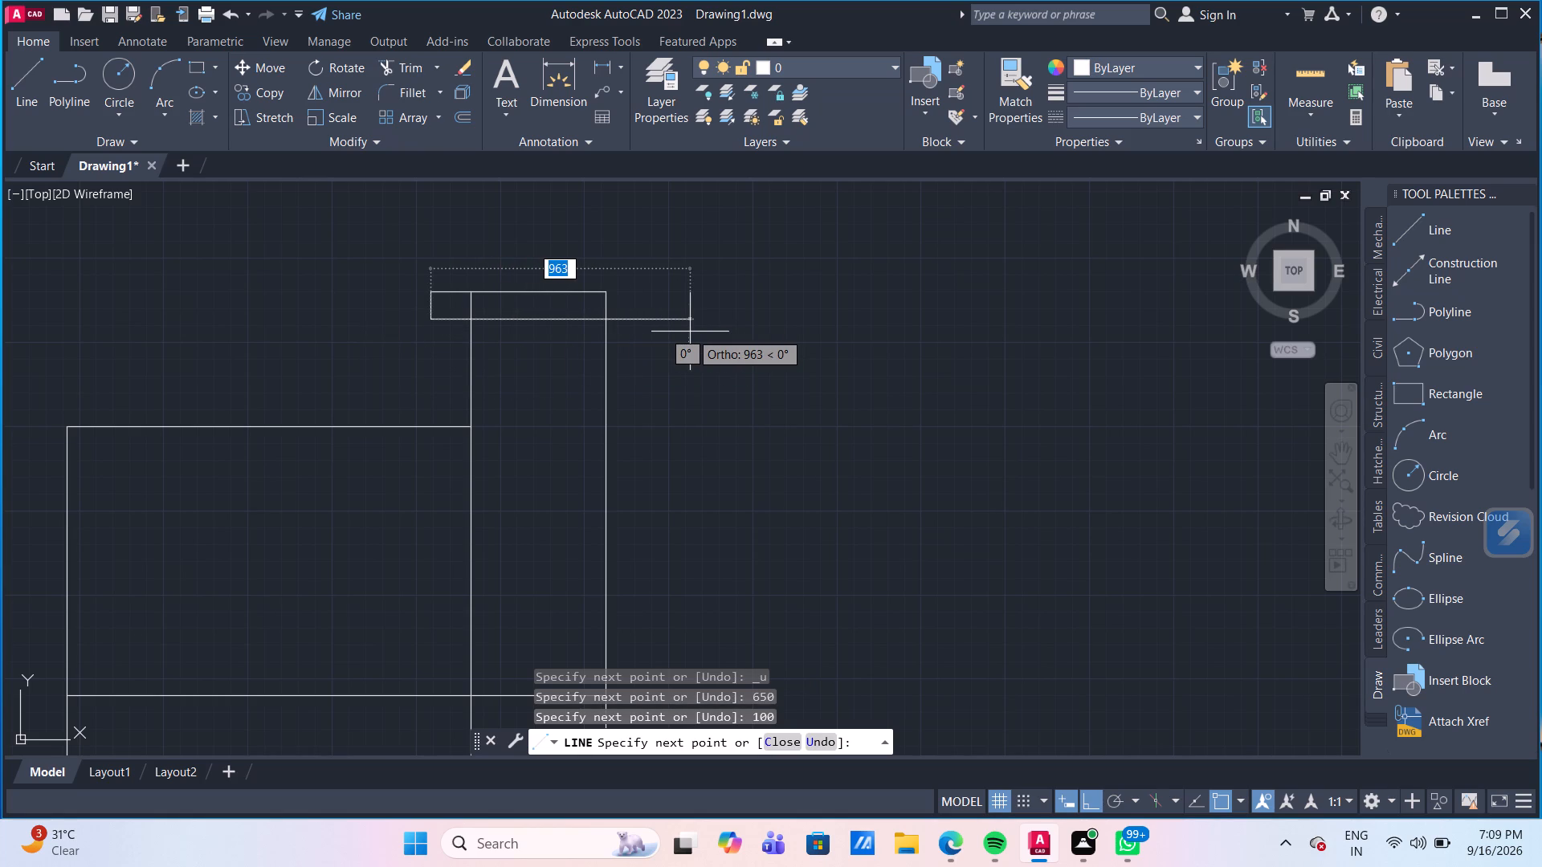
type("800")
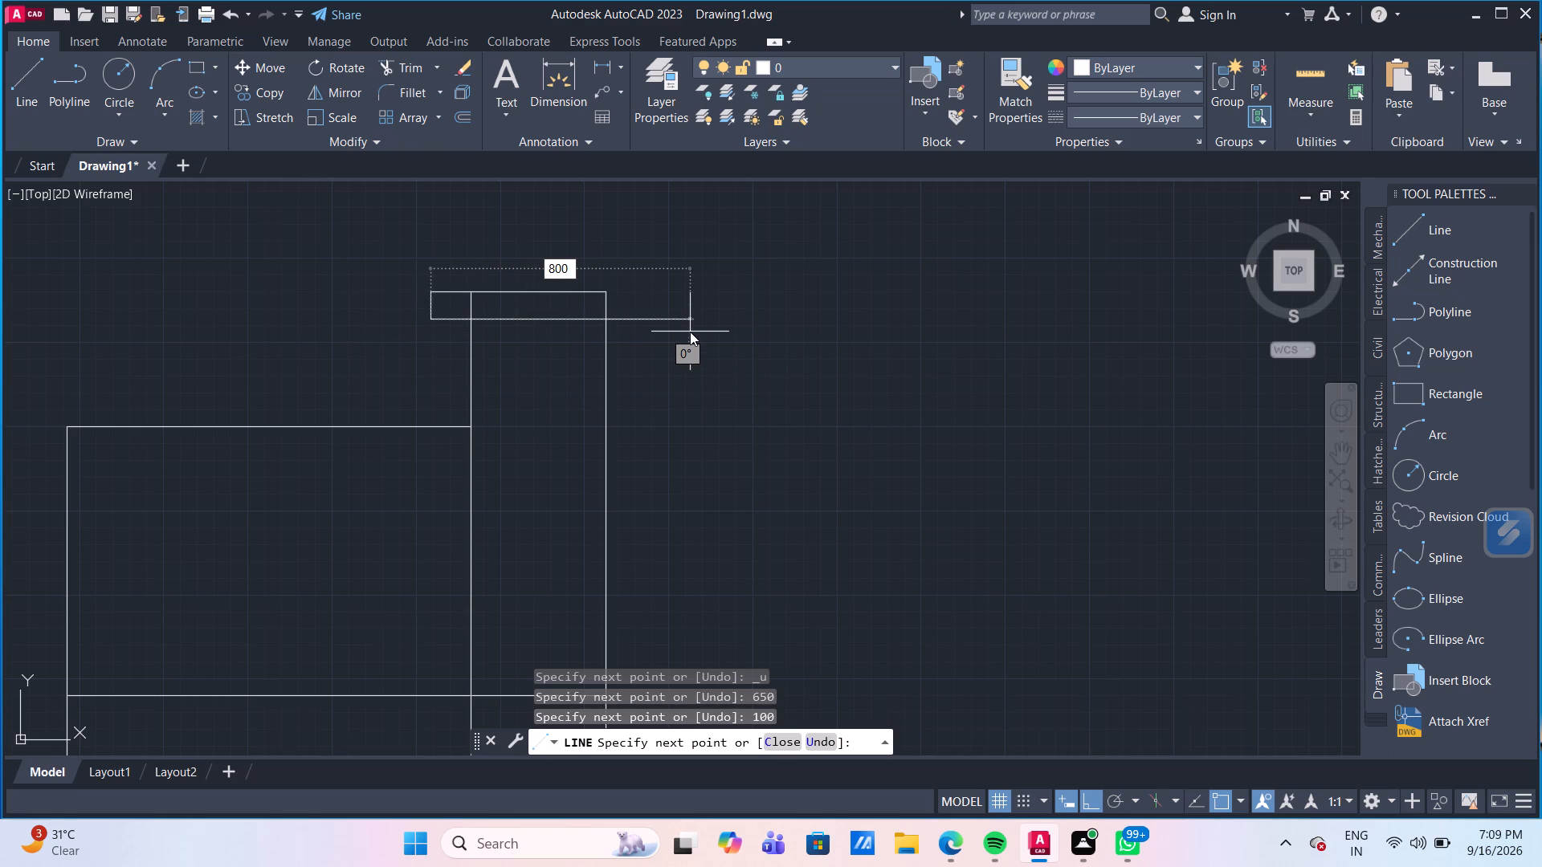
key("Return")
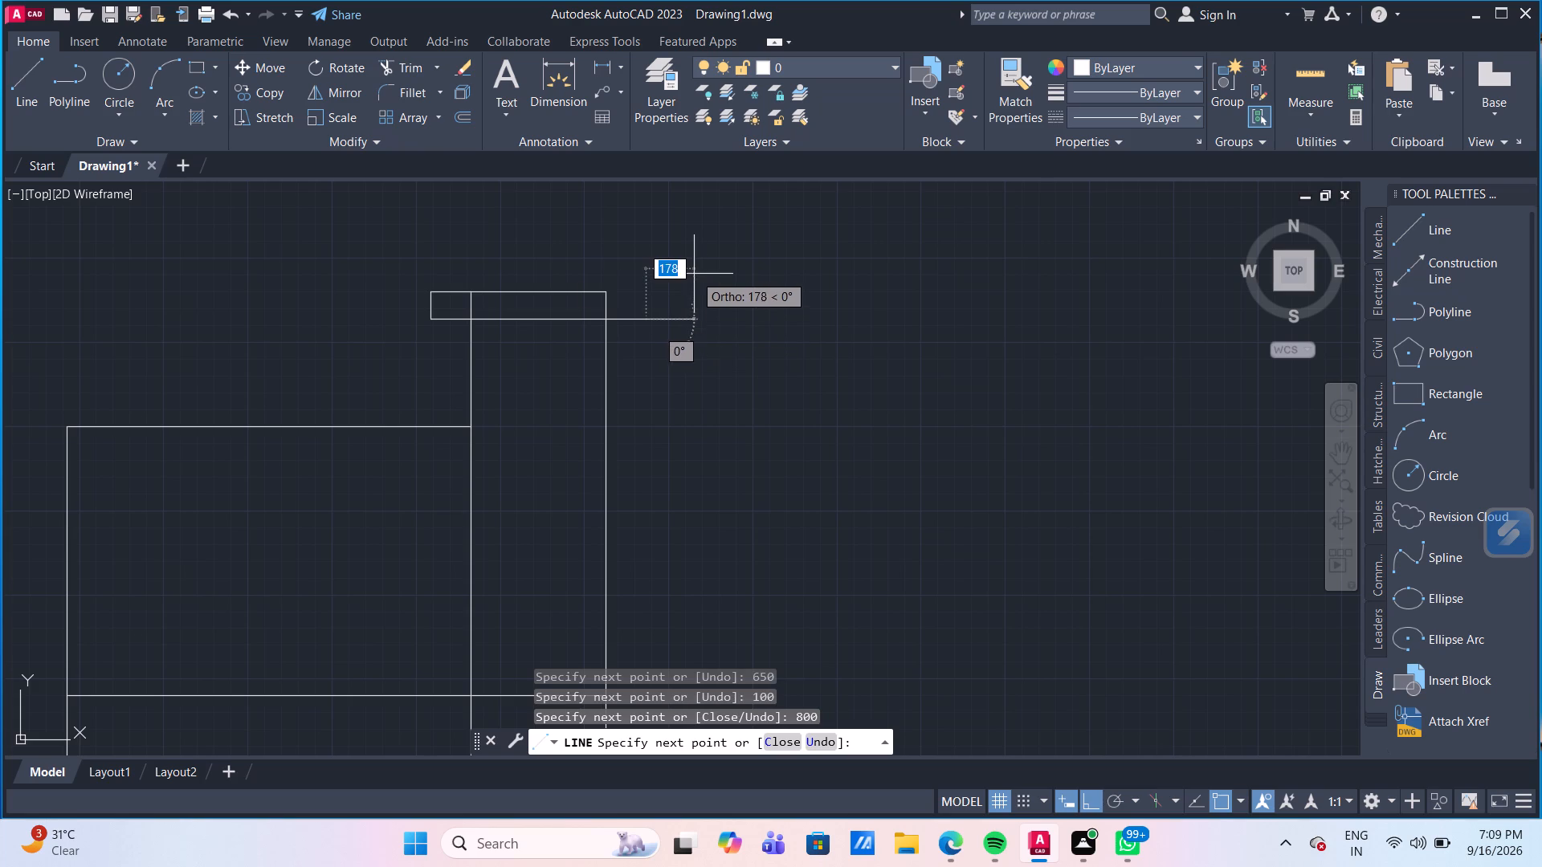
type("100")
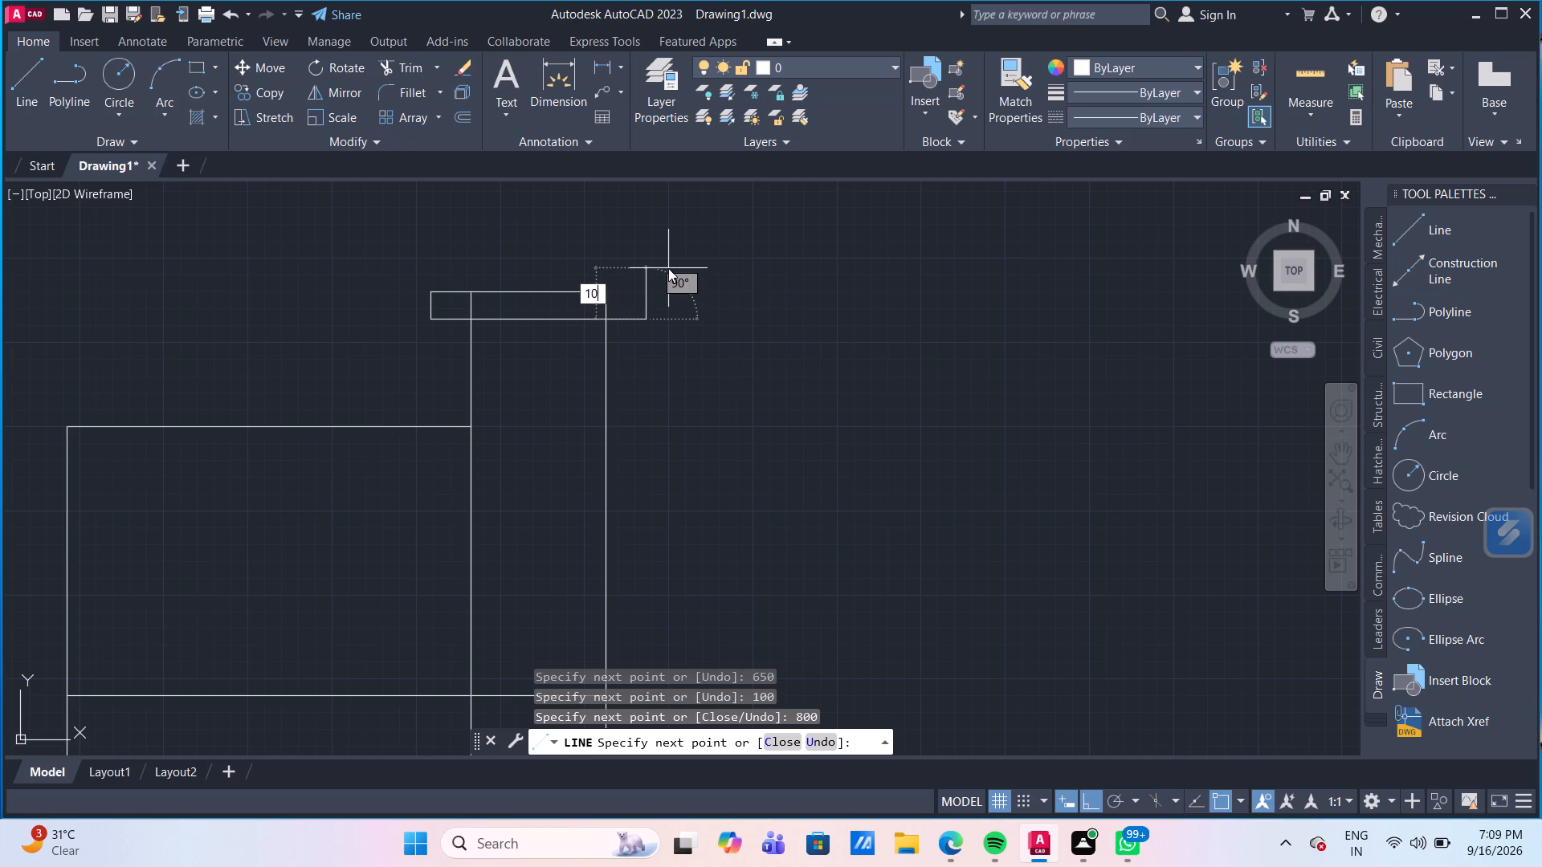
key("Return")
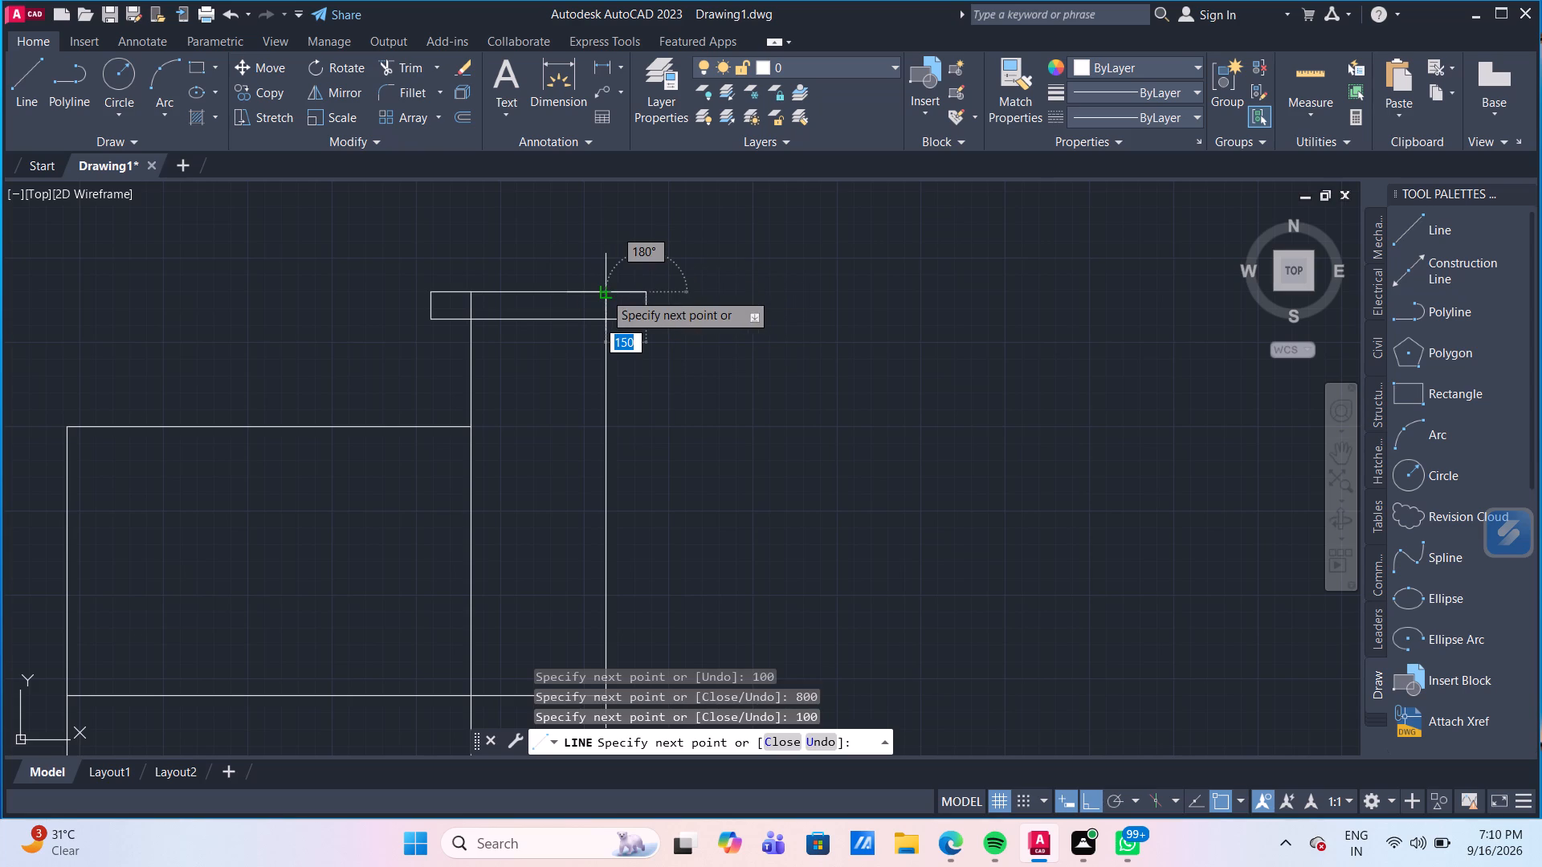
left_click(604, 292)
key("Return")
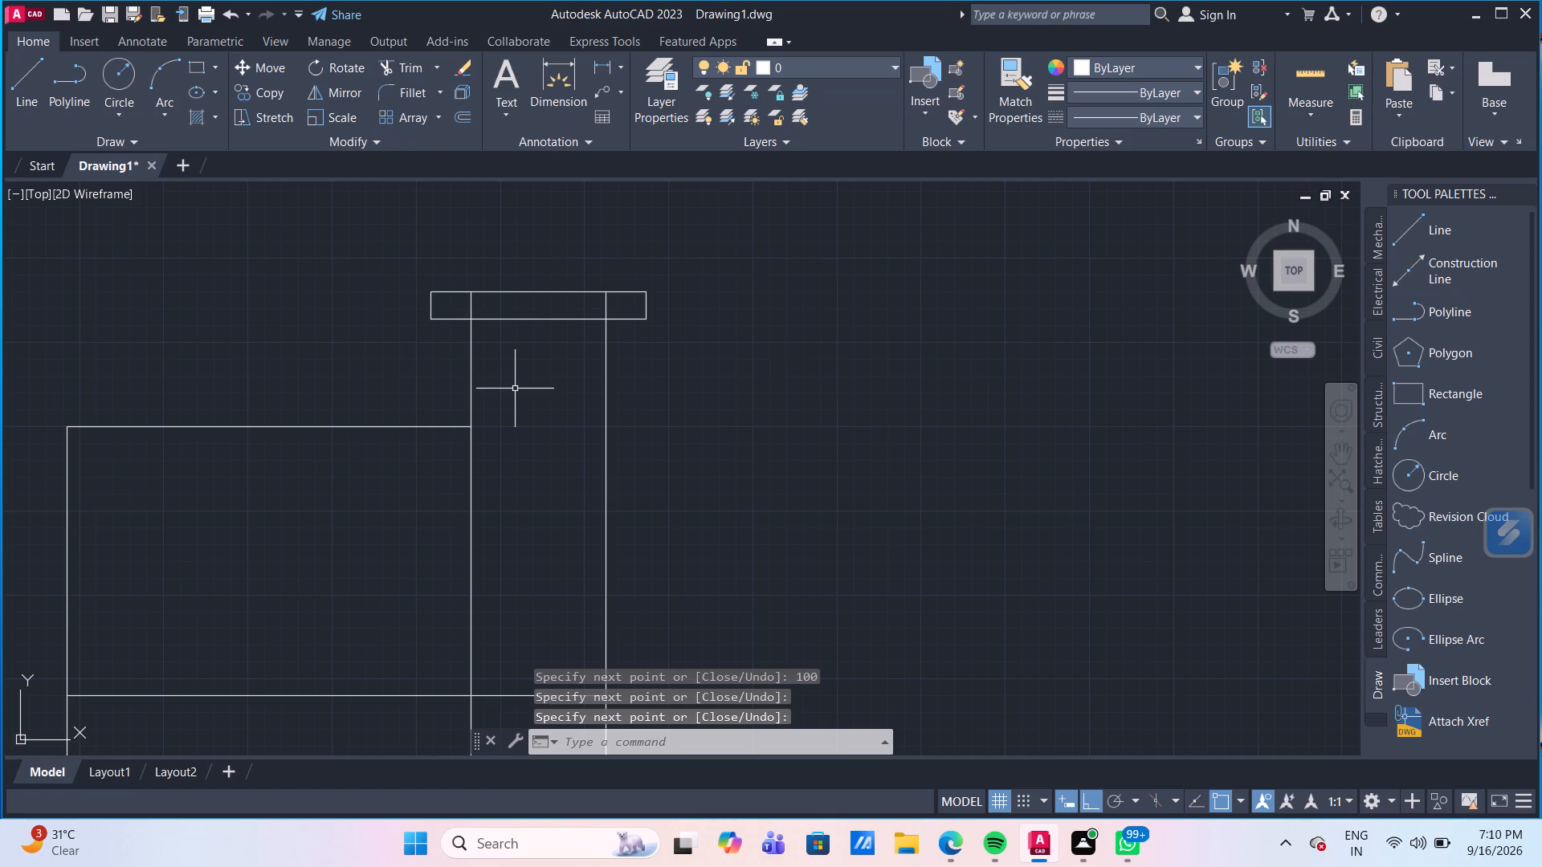
Trim away the parts of the two vertical lines that lie inside the 800 by 100 mm cap rectangle.
type("TR")
key("Return")
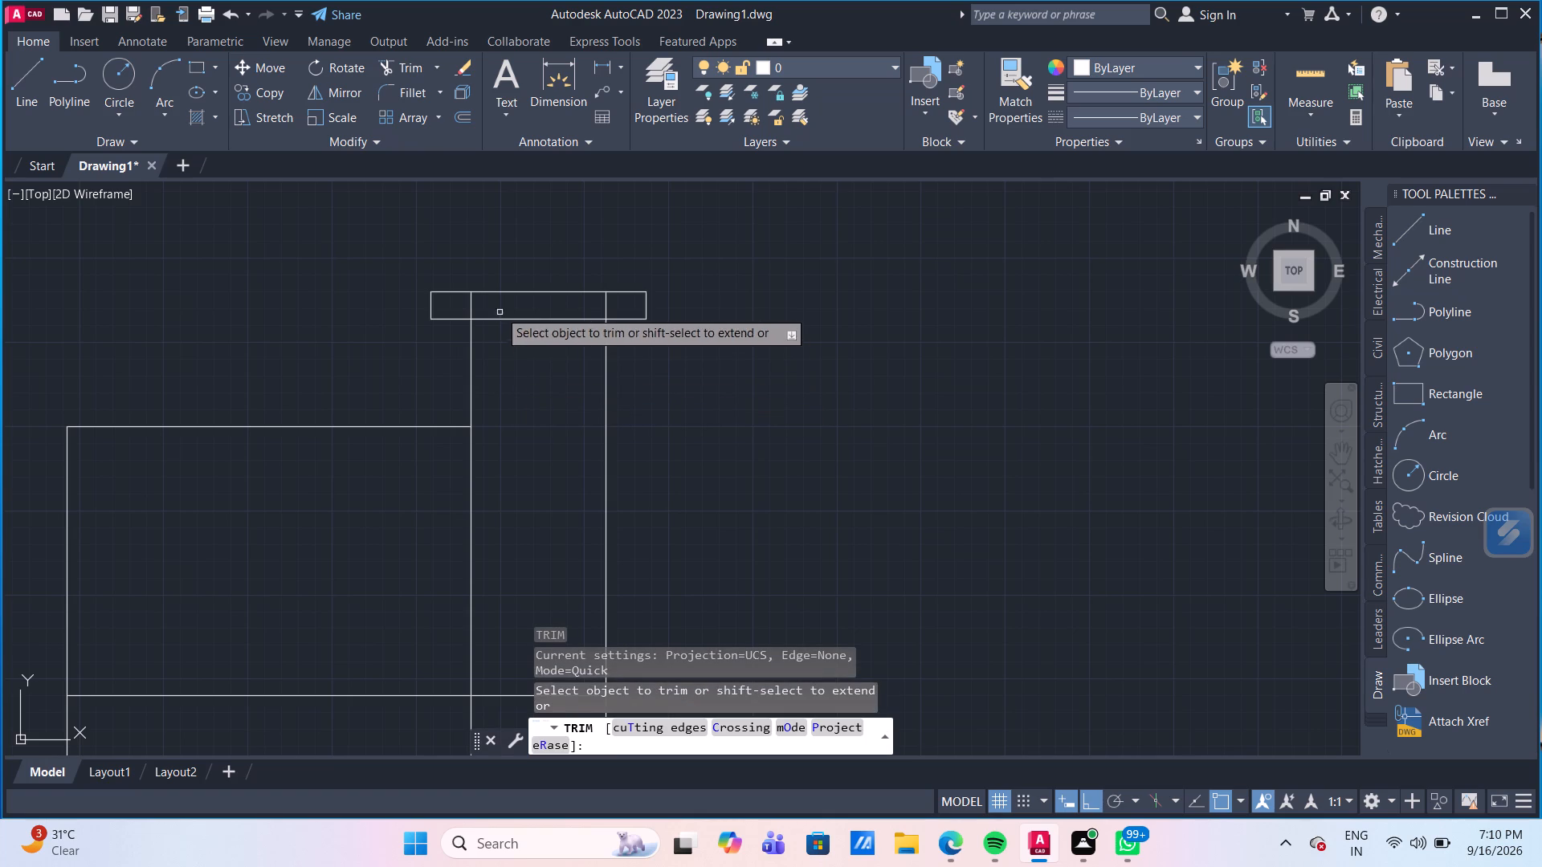
left_click(471, 308)
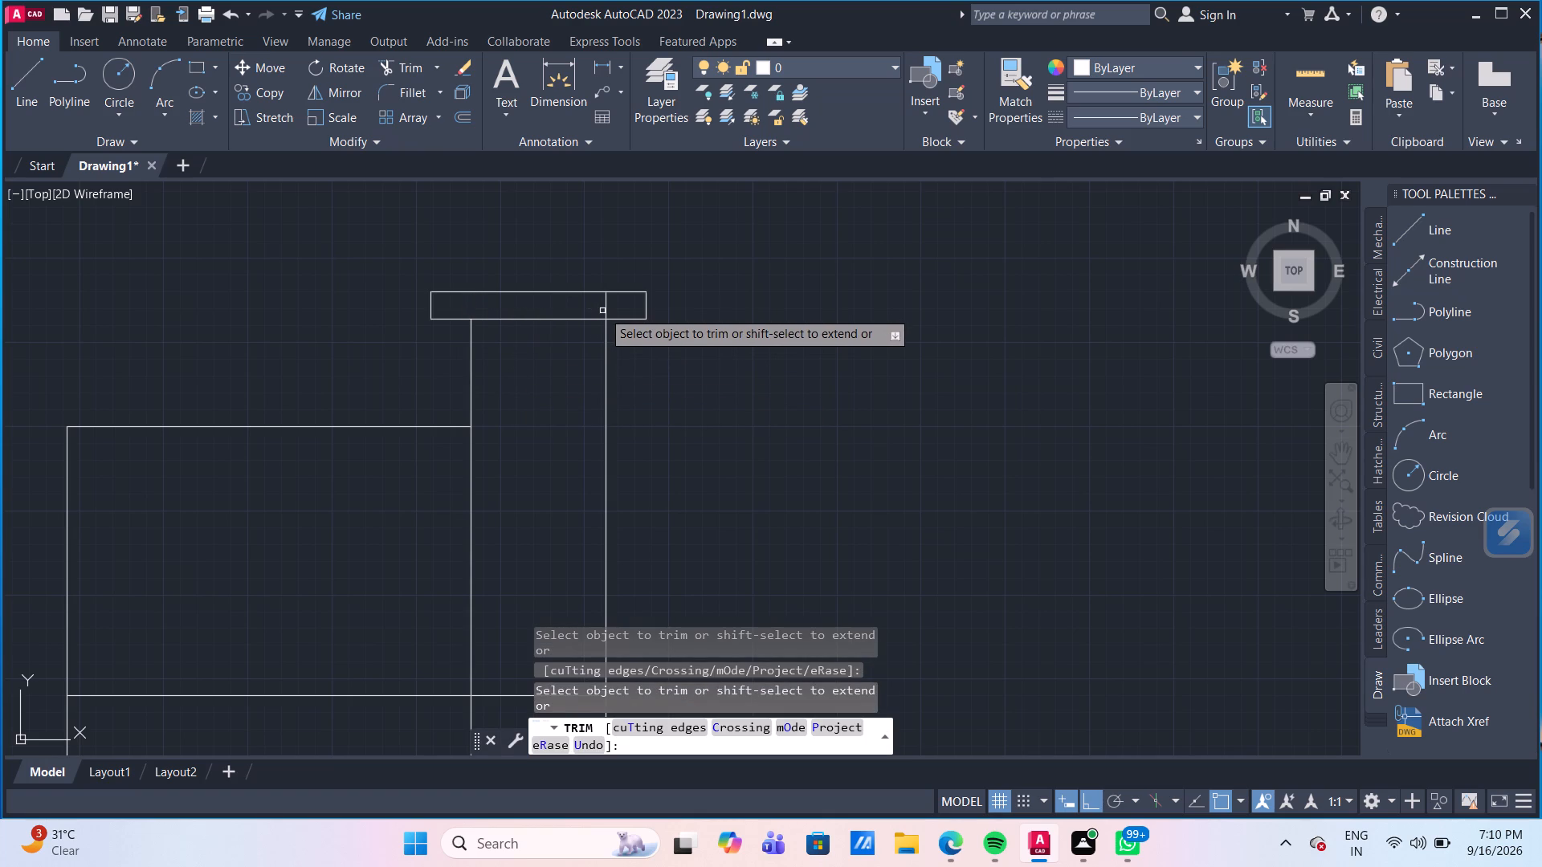
left_click(605, 312)
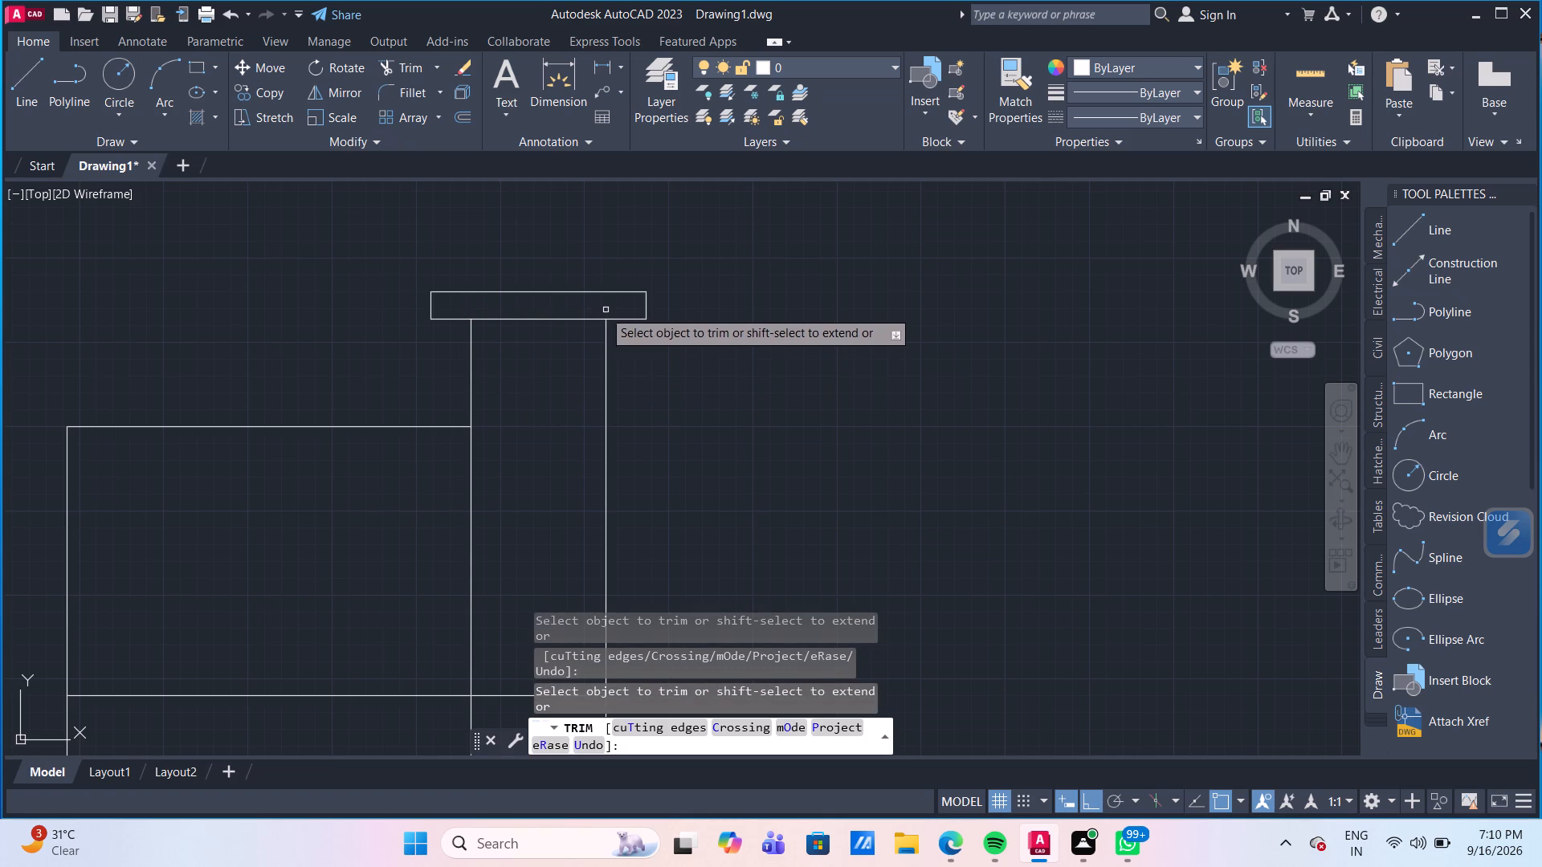
key("Escape")
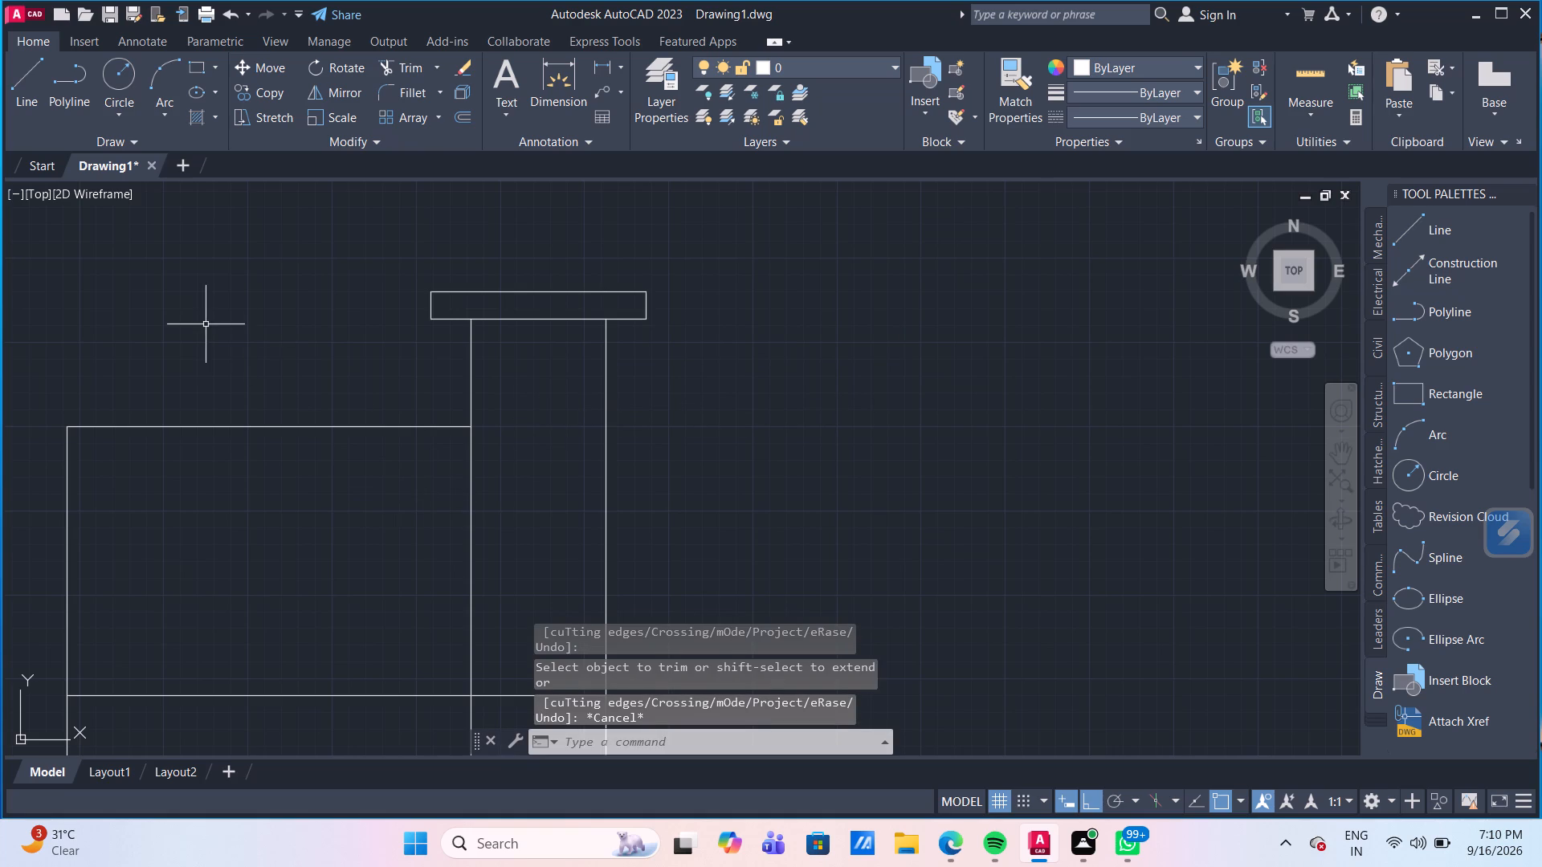
Draw a horizontal line from the upper horizontal line's end at the inner vertical across to the outer vertical.
left_click(37, 89)
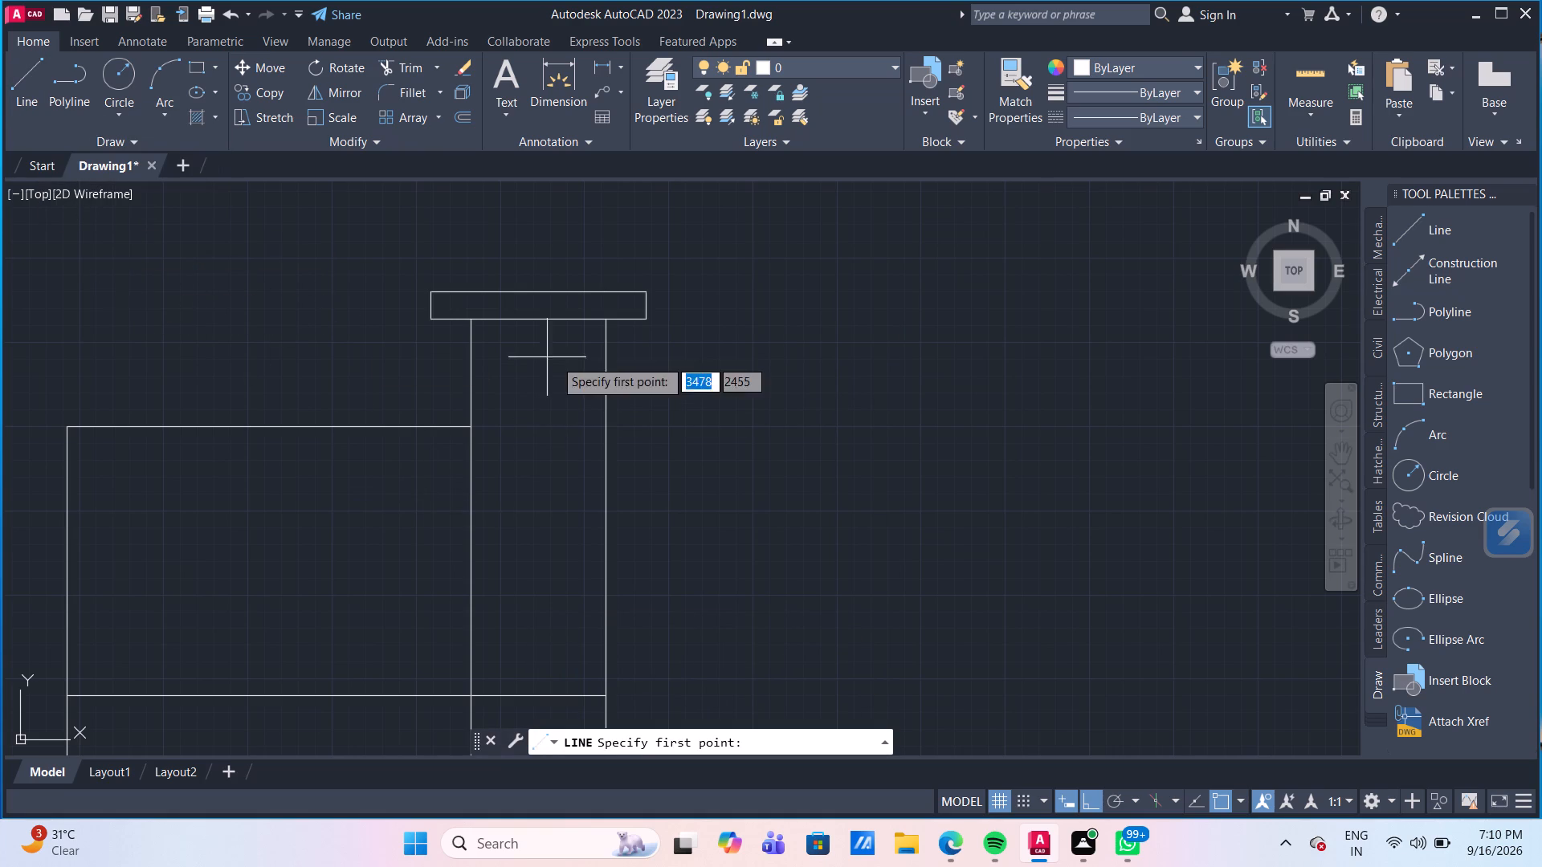
left_click(475, 425)
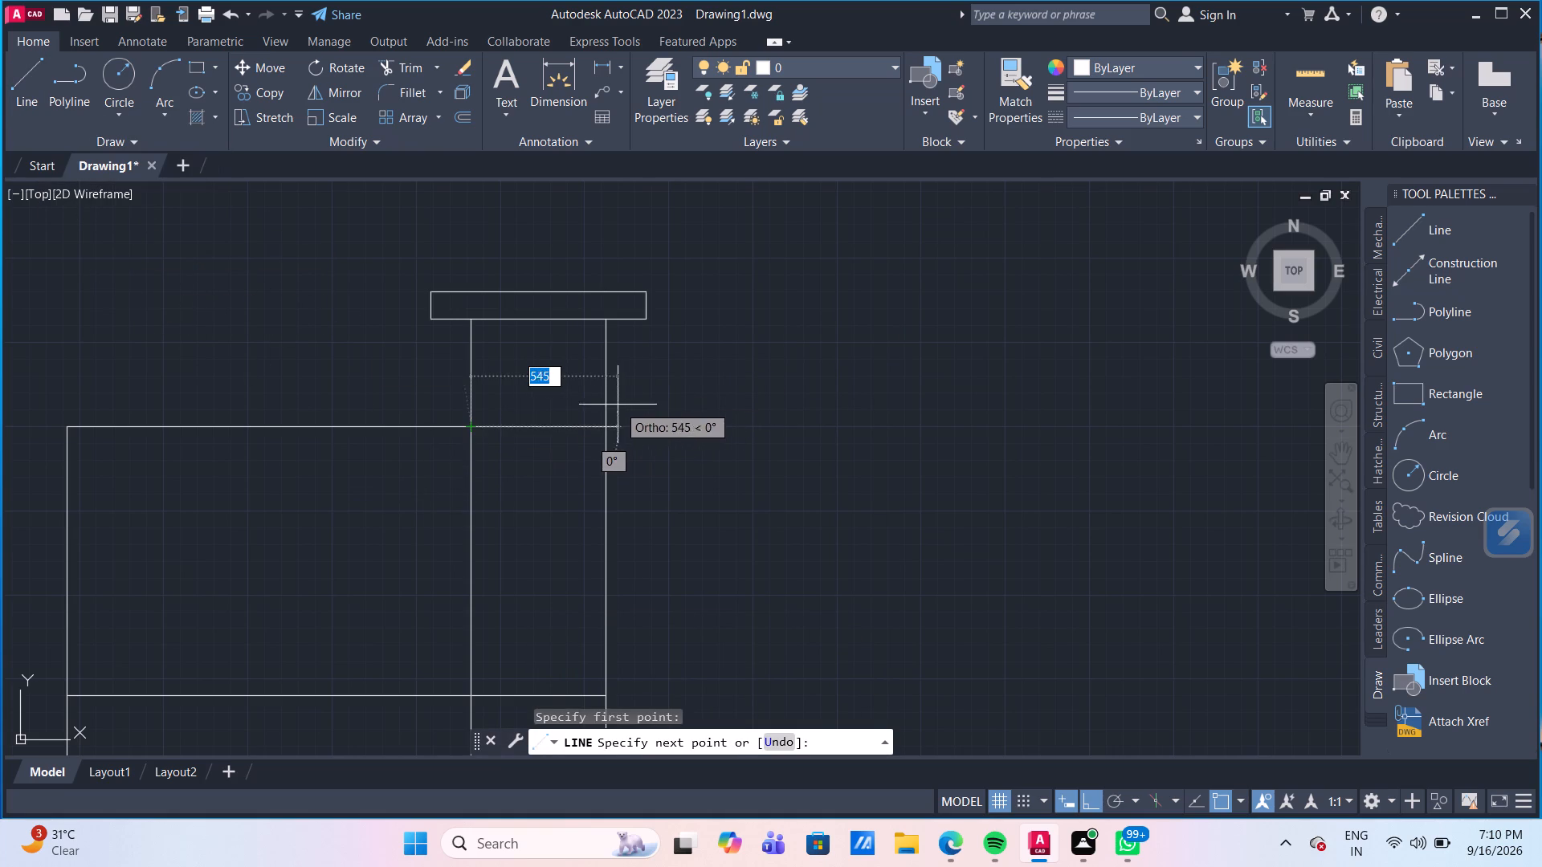
left_click(601, 421)
key("Escape")
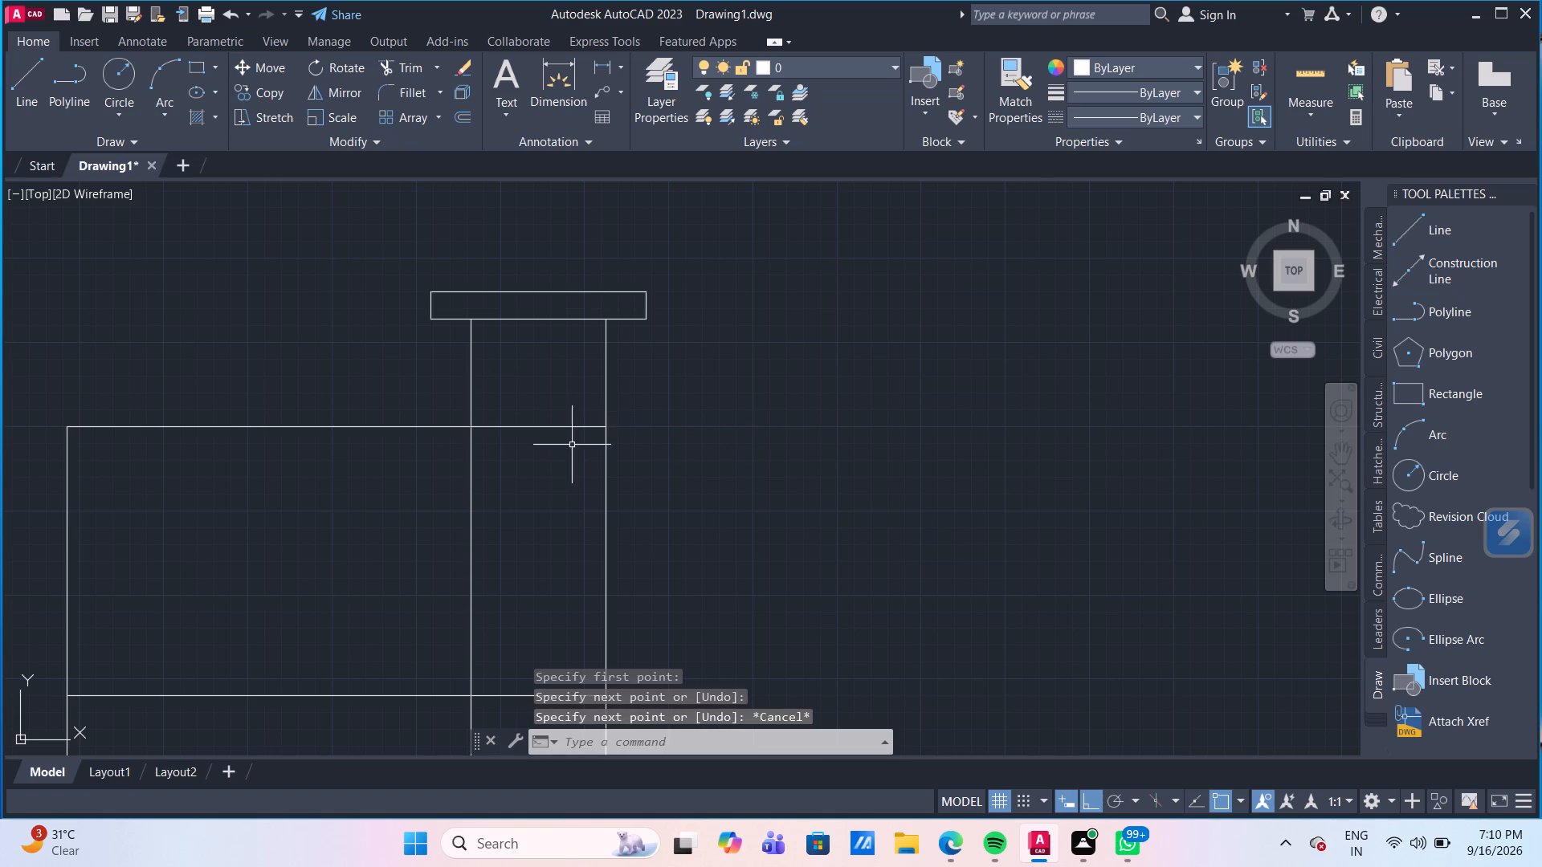
Offset the long upper horizontal line 50 mm downward.
key("o")
key("Return")
key("Return")
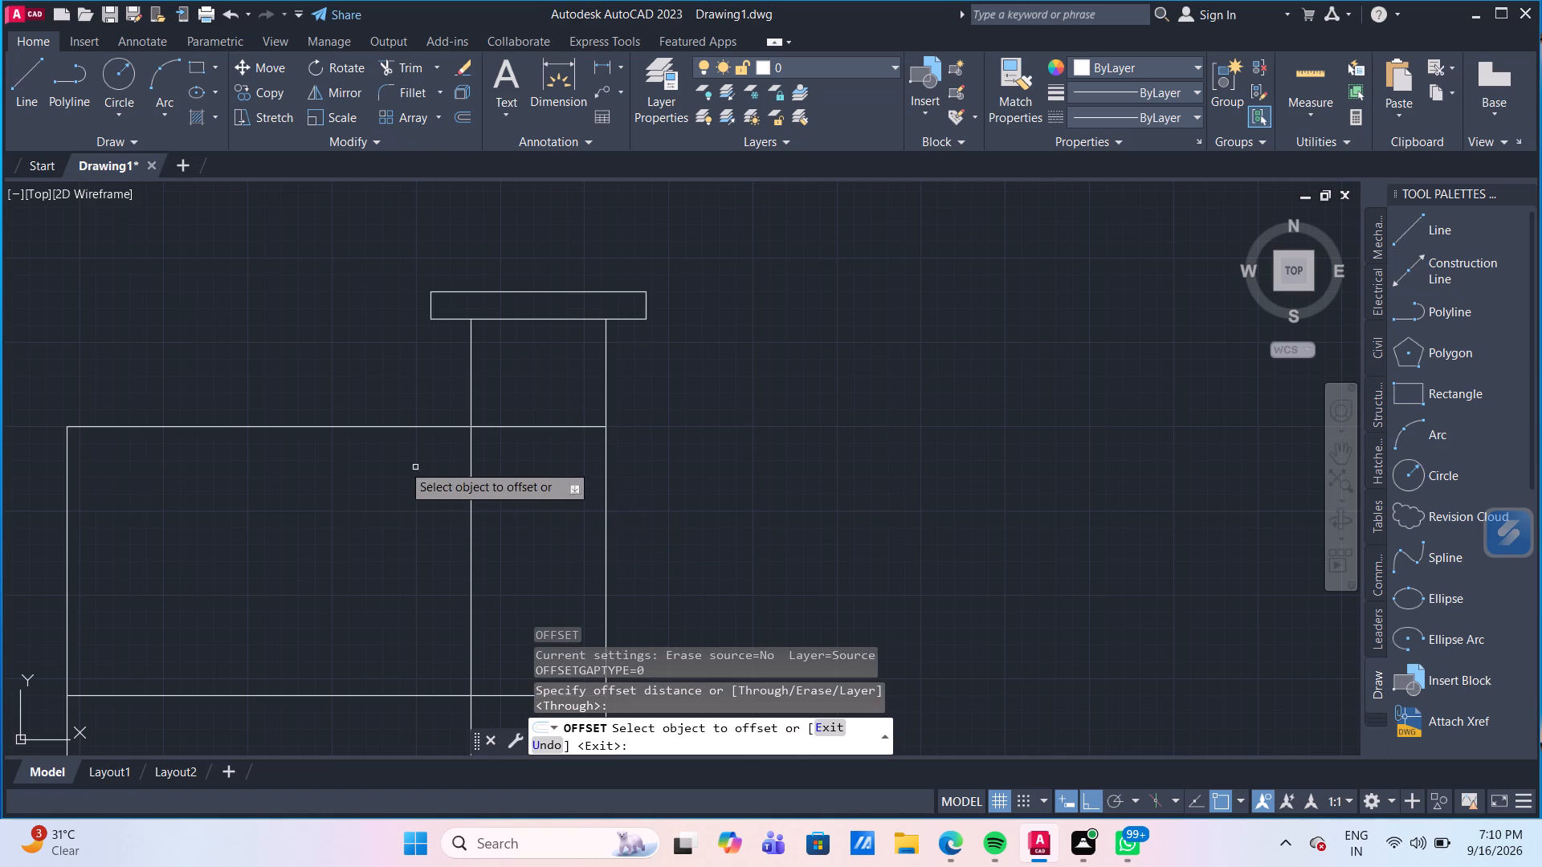
left_click(383, 427)
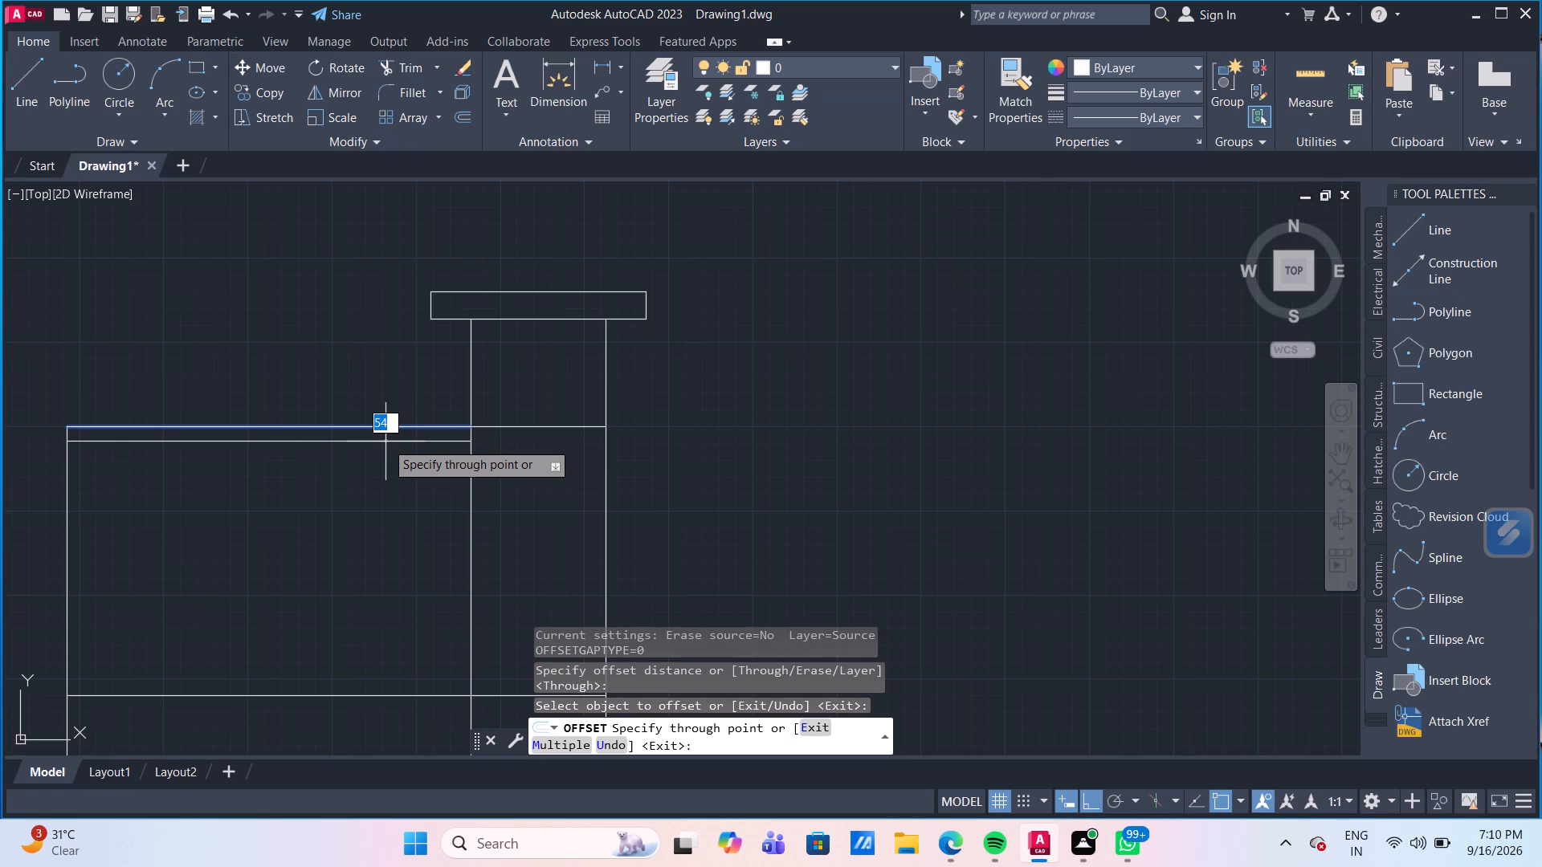
type("50")
key("Return")
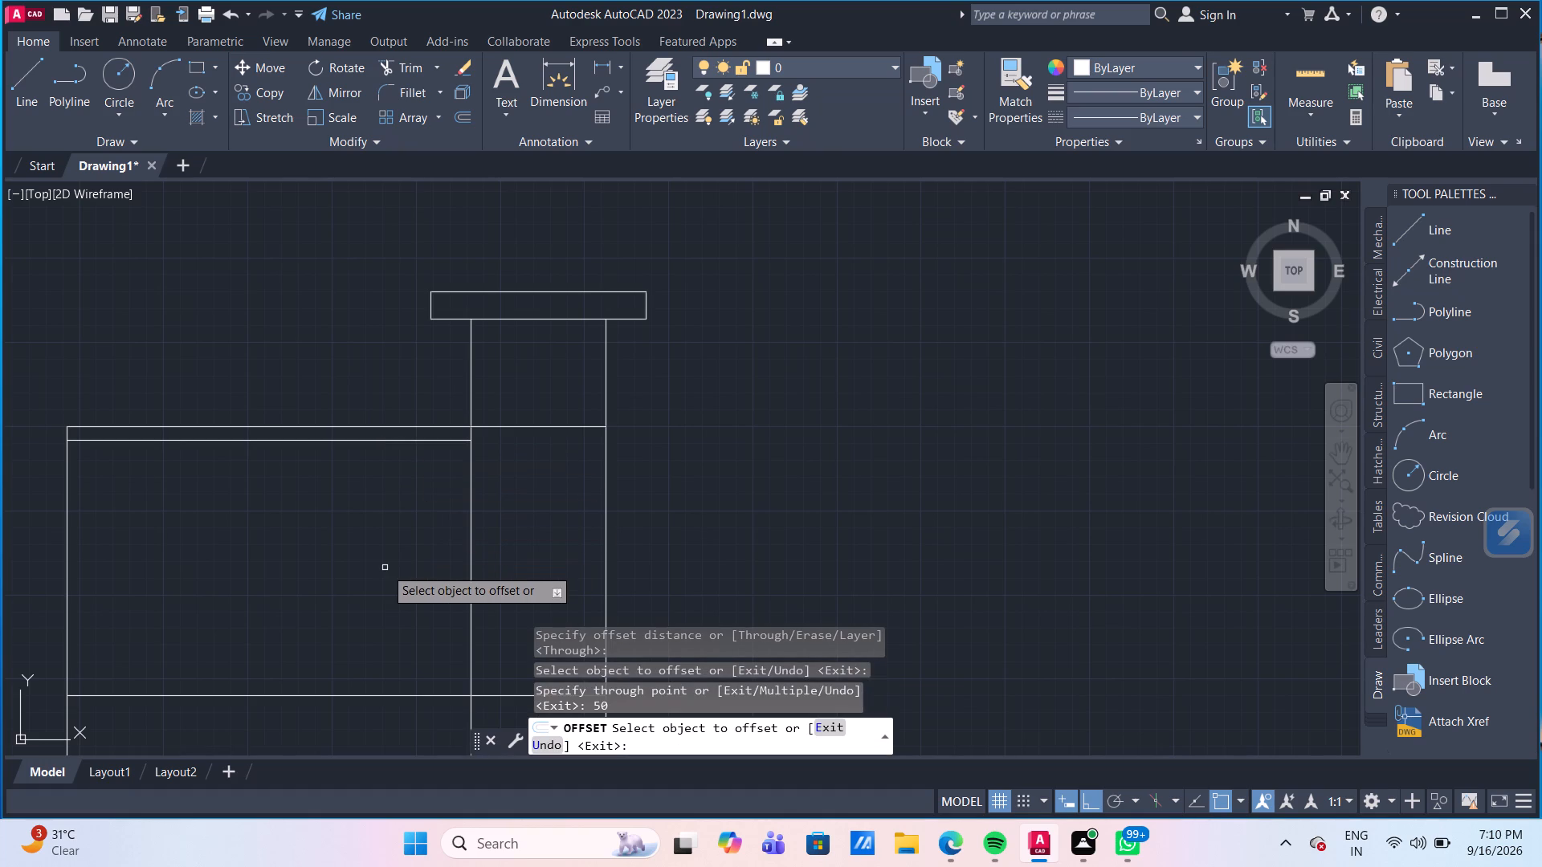
Offset the short horizontal line between the two verticals about 86 mm downward.
scroll(385, 568, "down", 3)
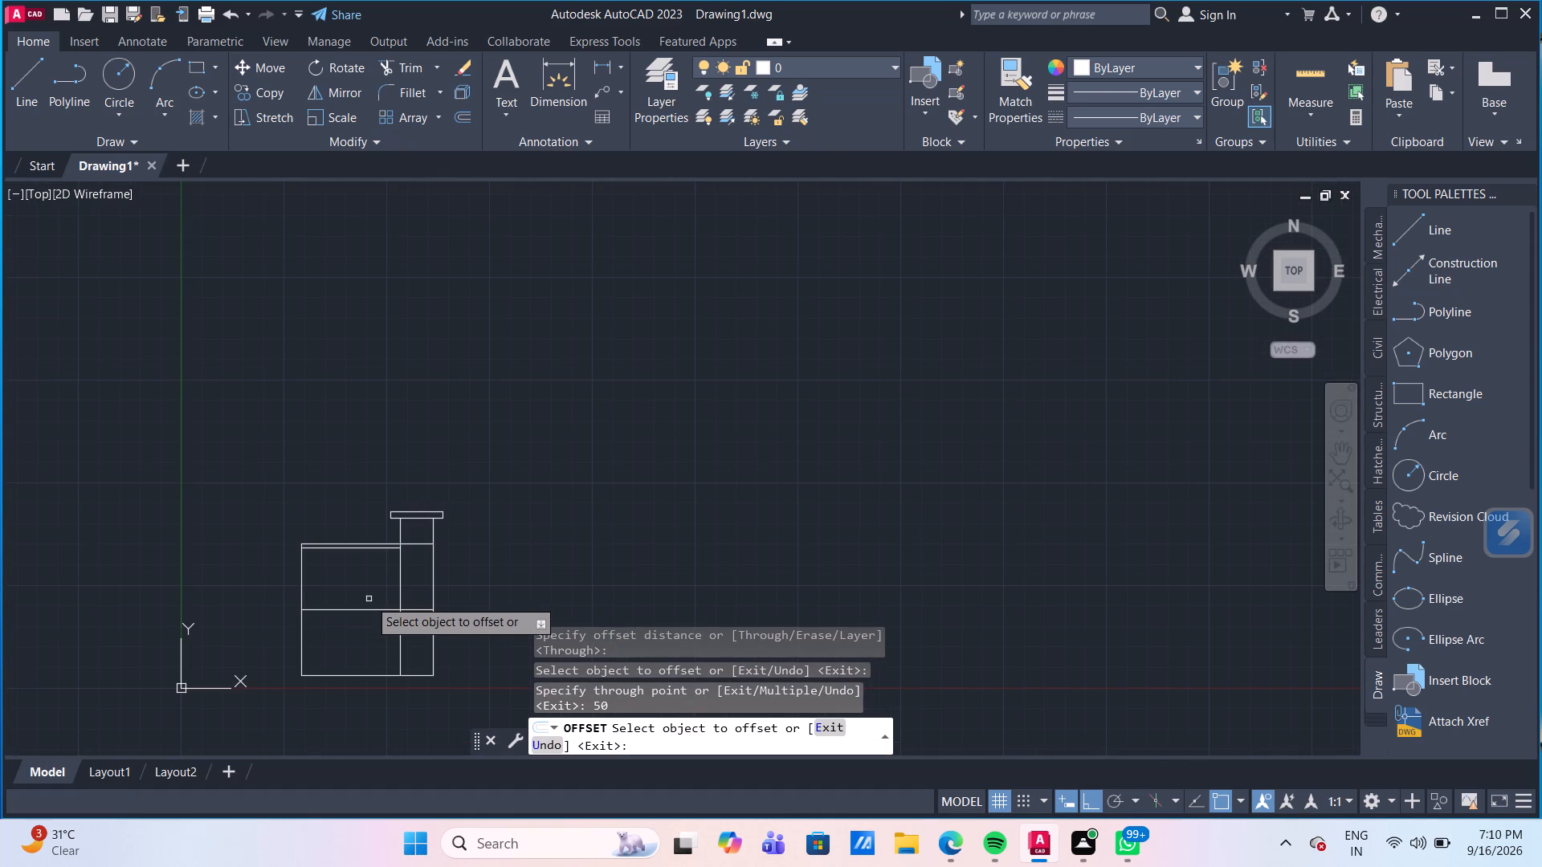
scroll(369, 565, "up", 3)
middle_click_drag(522, 530, 523, 529)
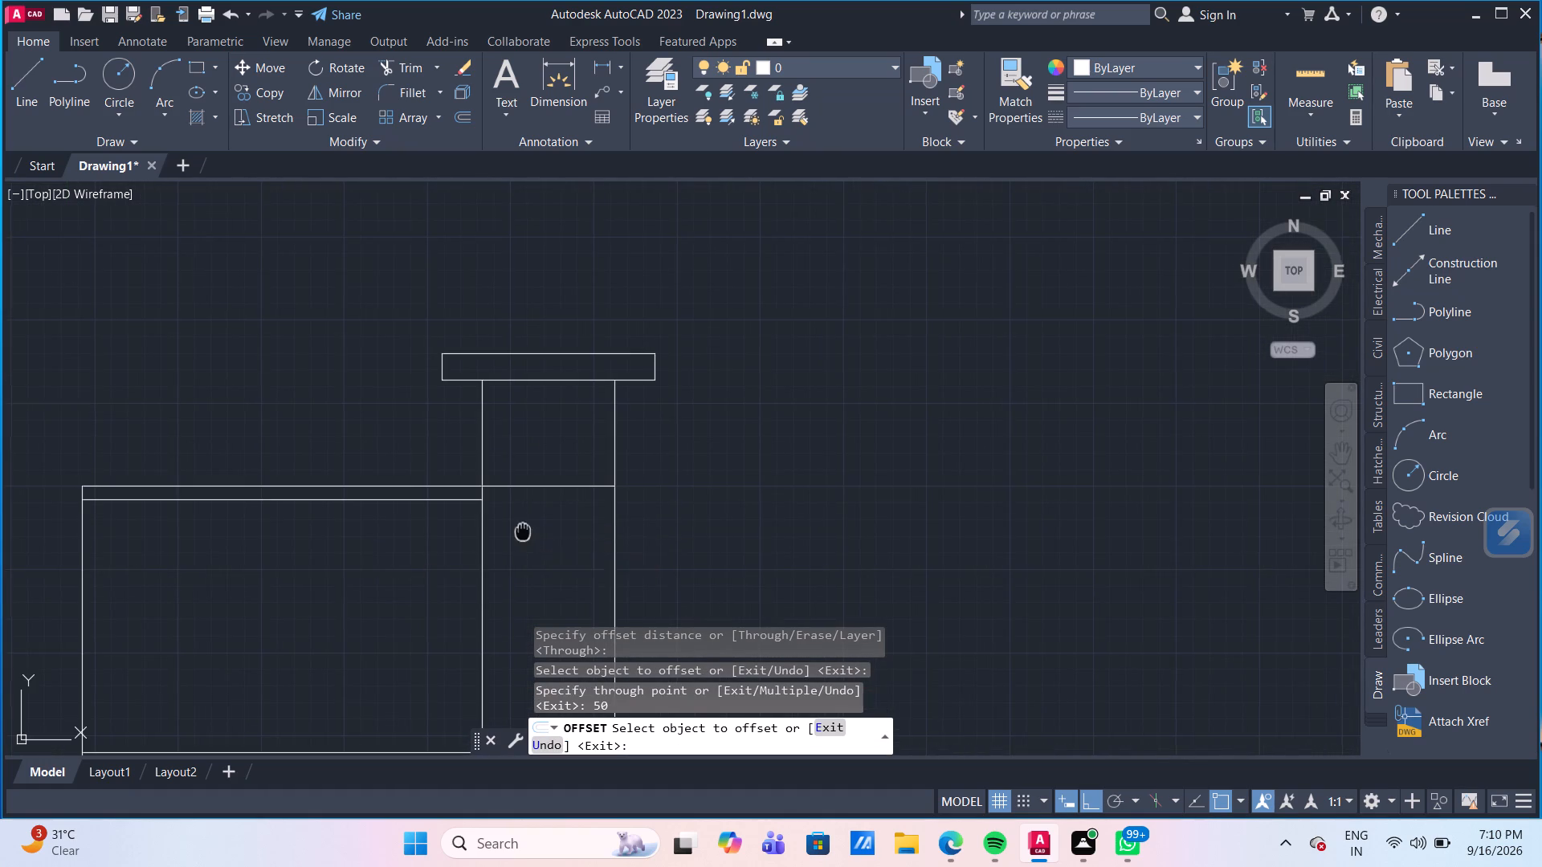
middle_click_drag(523, 529, 500, 498)
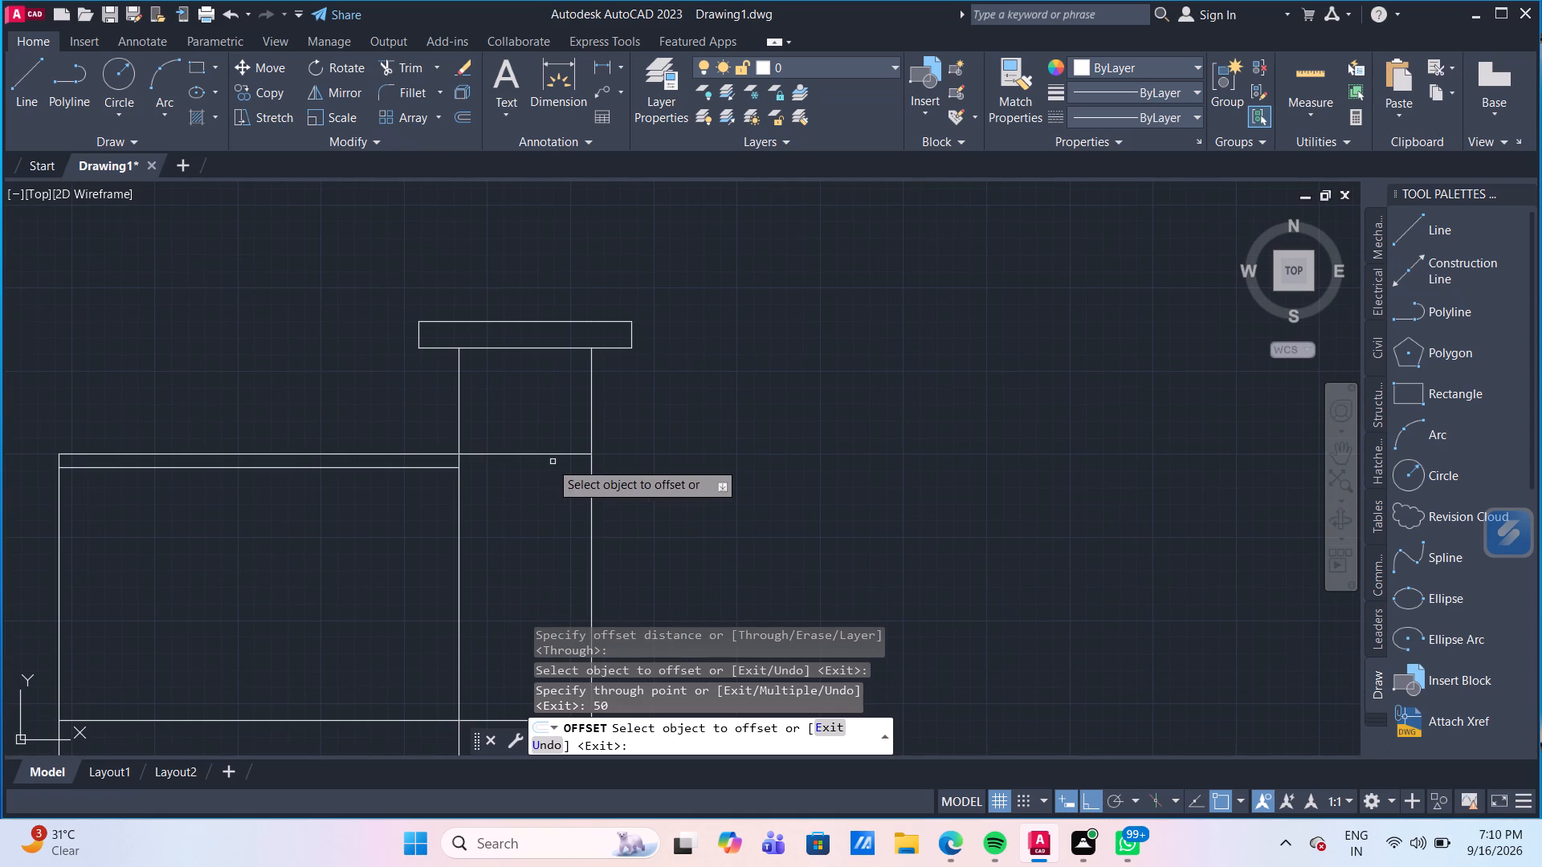
left_click_drag(540, 454, 541, 462)
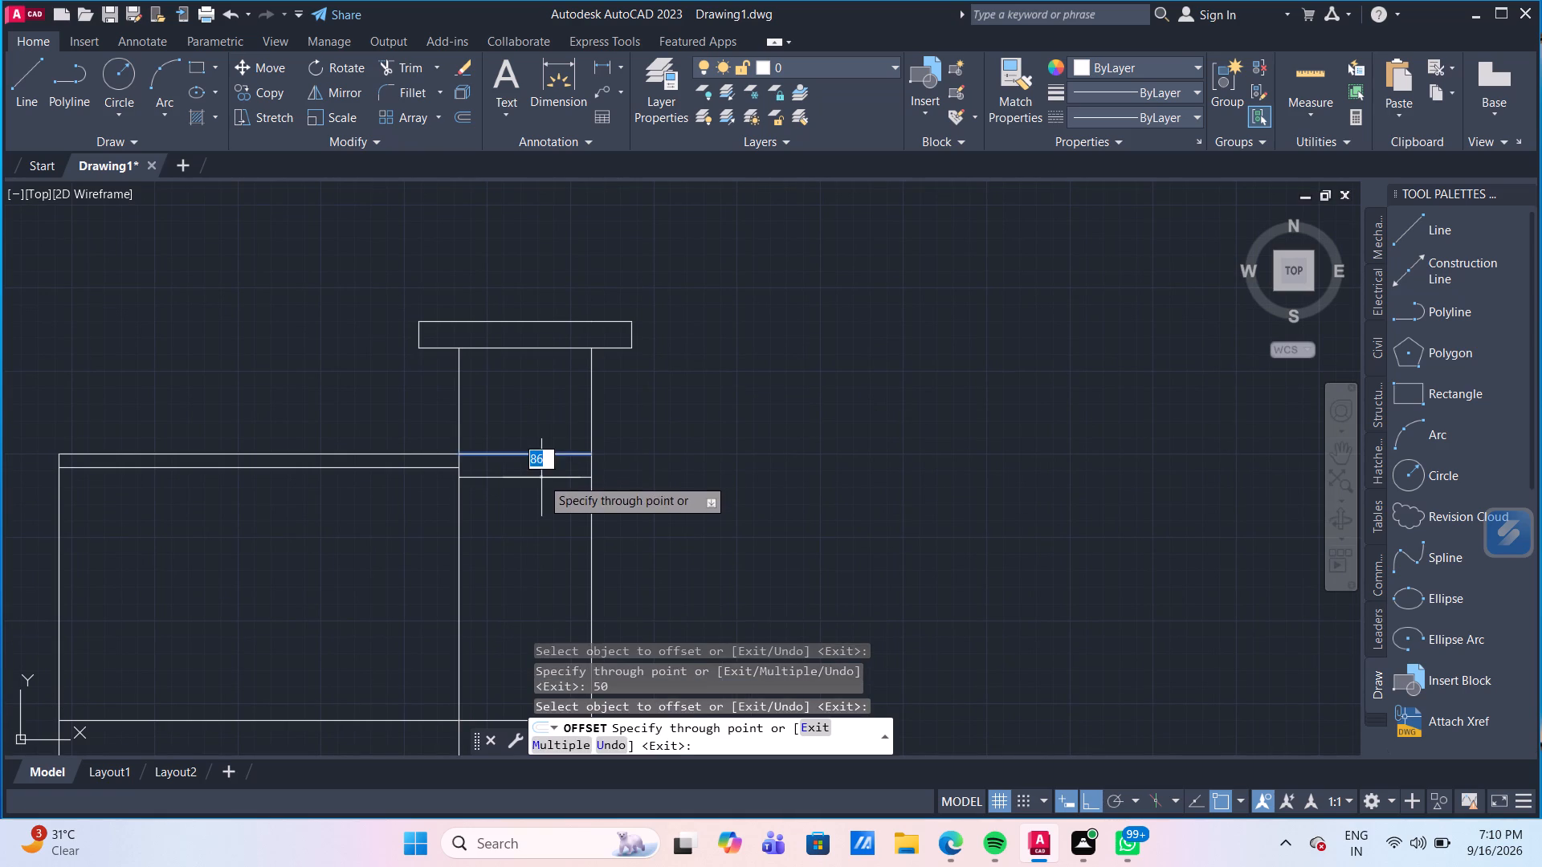
left_click(541, 478)
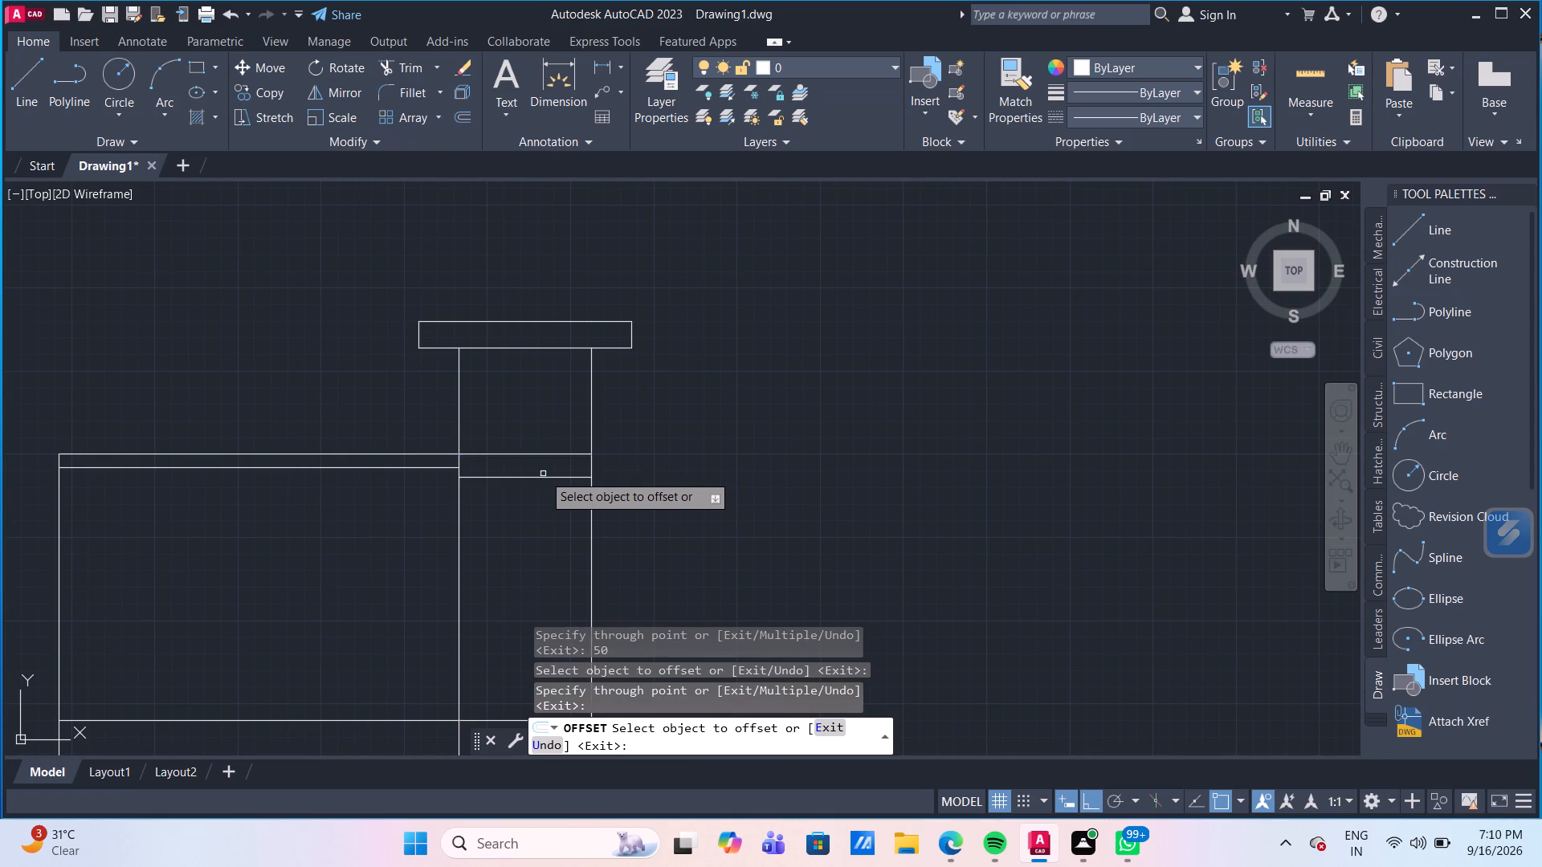
Offset the upper short horizontal line between the two column verticals 50 mm downward.
left_click(545, 450)
left_click_drag(545, 454, 546, 462)
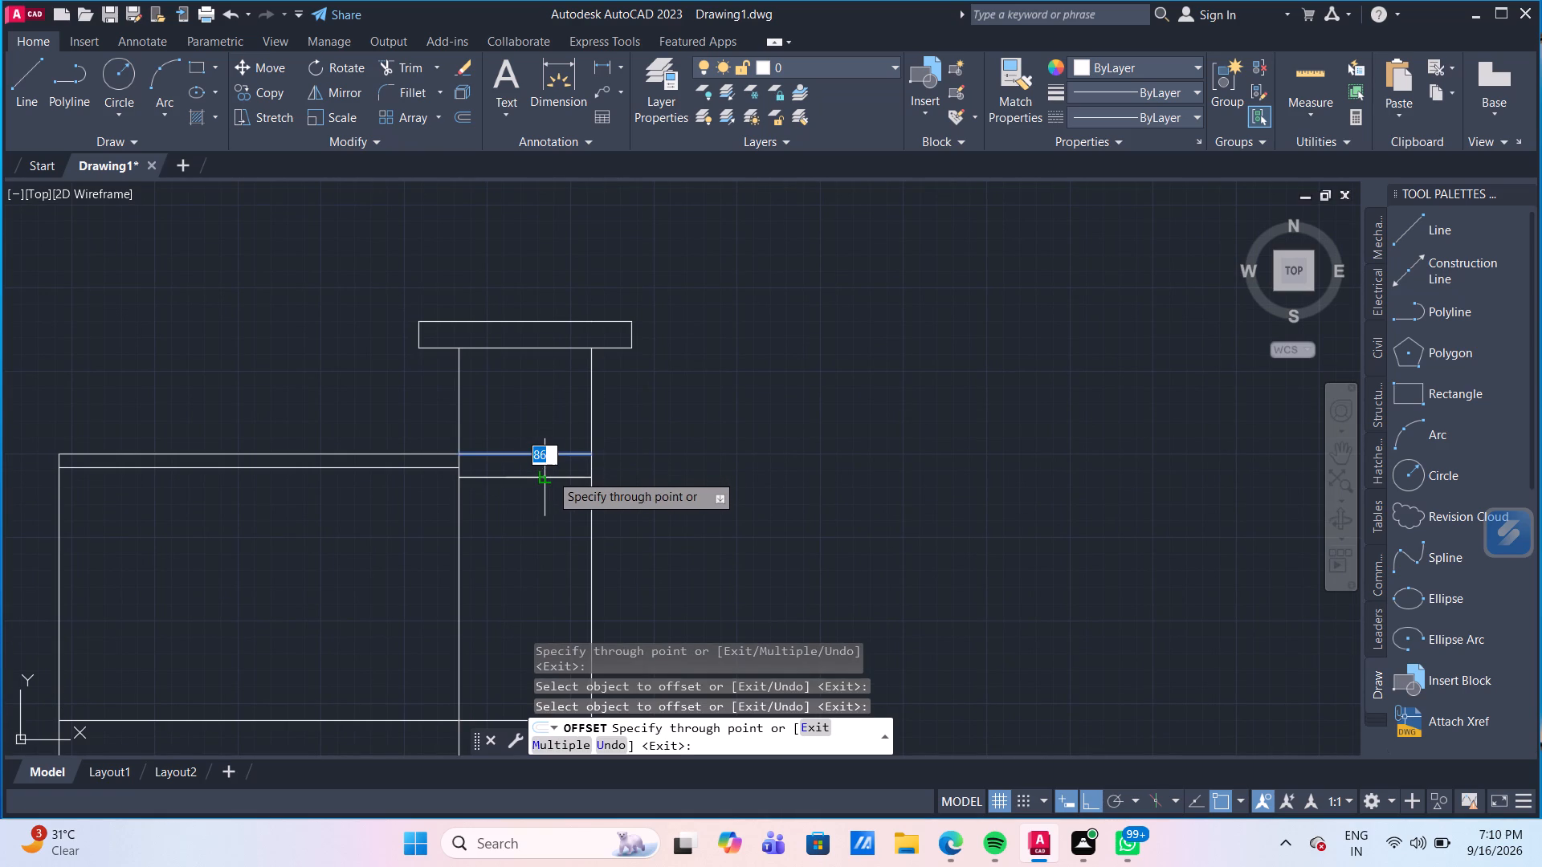
type("50")
key("Return")
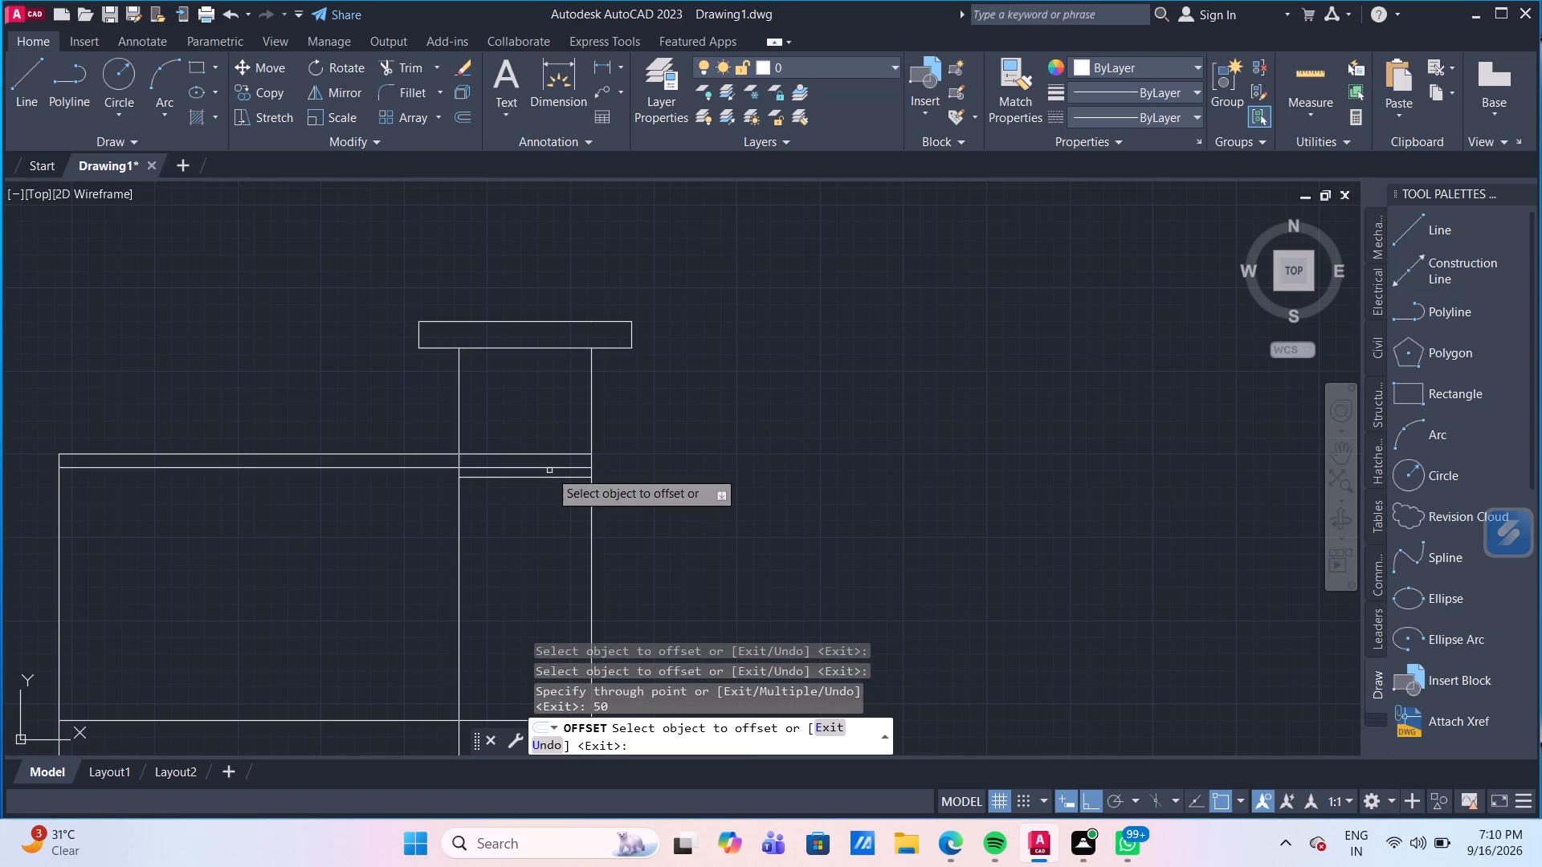
key("Escape")
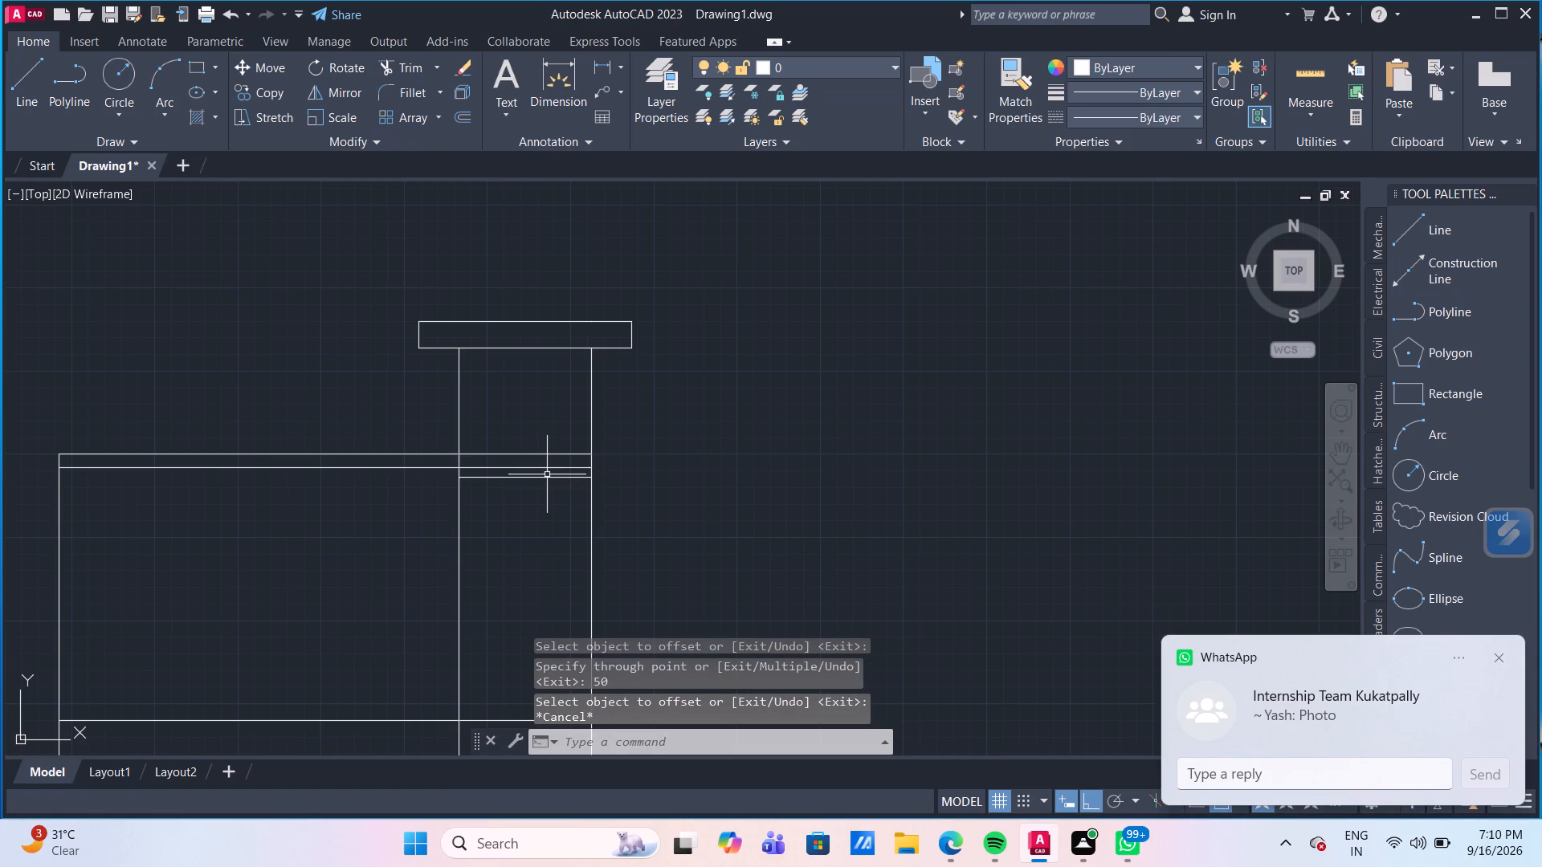
Delete the lowest of the three short horizontal lines between the column verticals, just below the 50 mm offset.
left_click(545, 479)
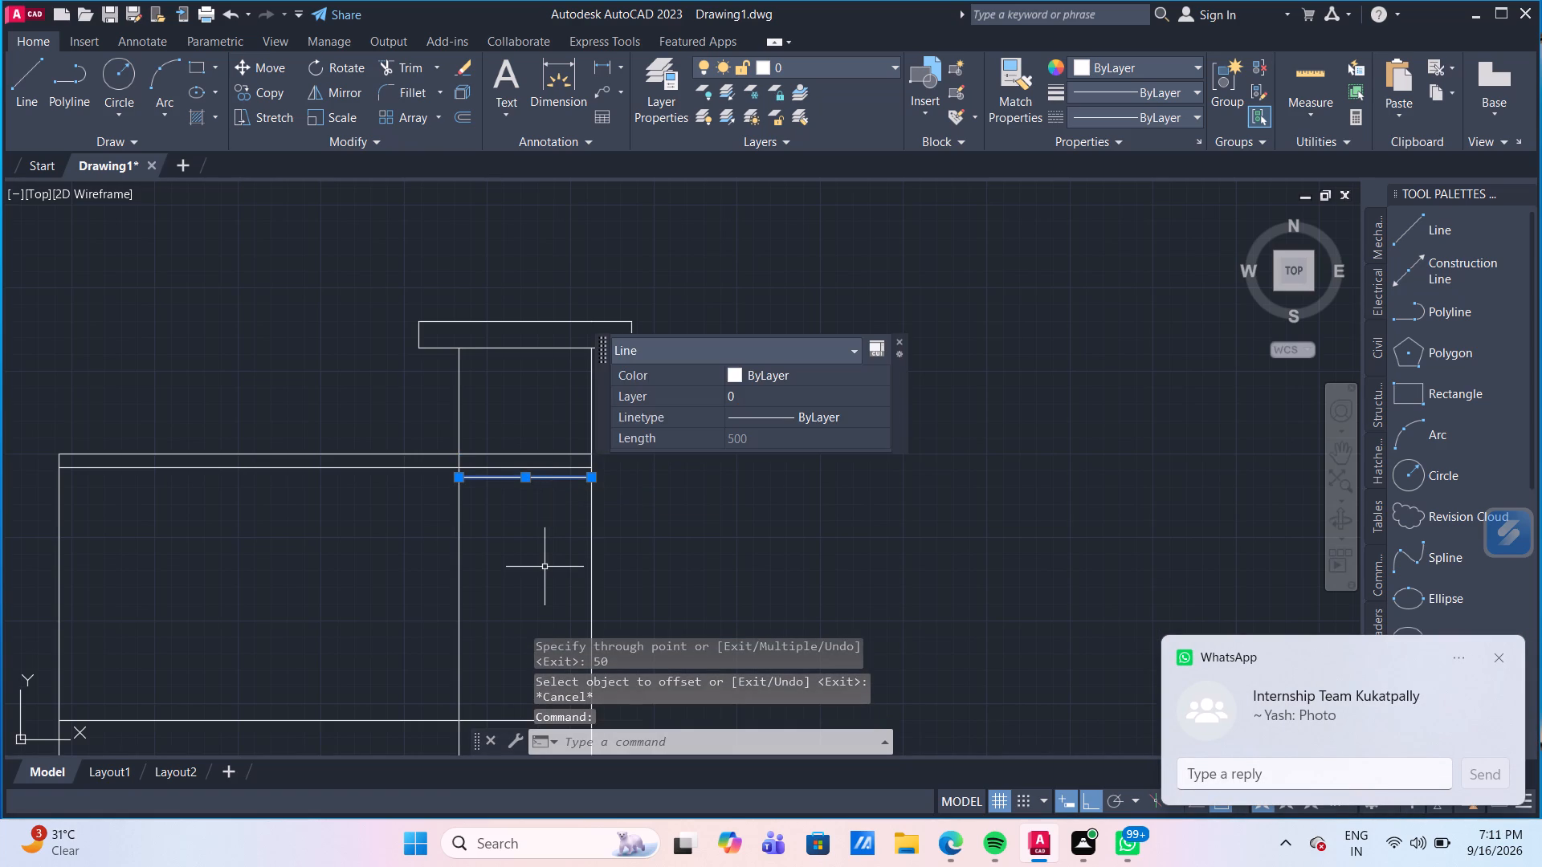
key("Delete")
Measure the length of the long upper horizontal line up to the column's inner vertical.
scroll(544, 573, "down", 1)
middle_click_drag(527, 586, 531, 489)
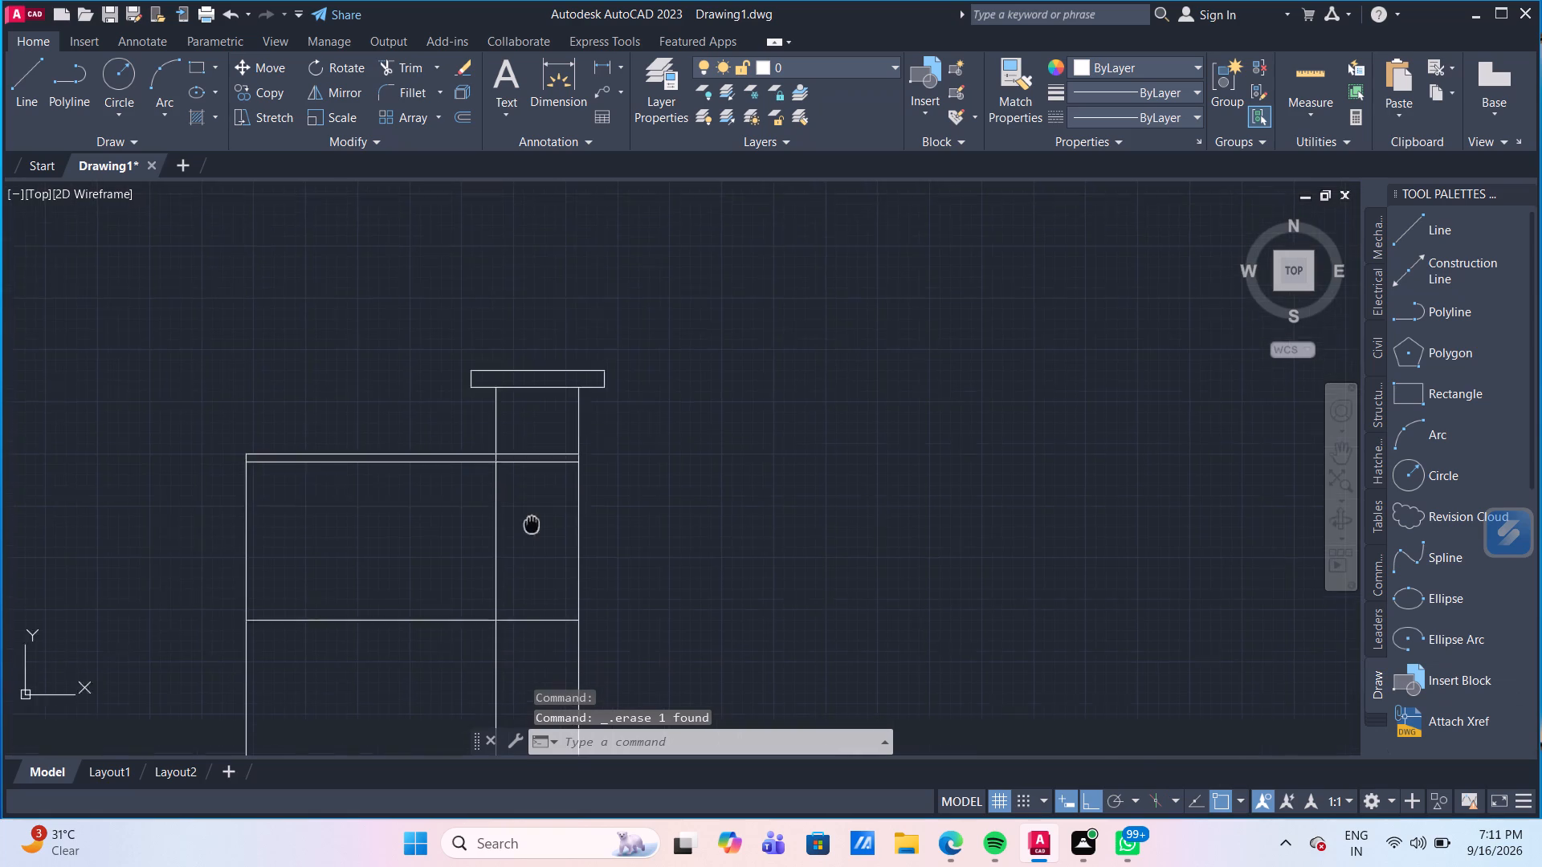
middle_click_drag(531, 489, 523, 391)
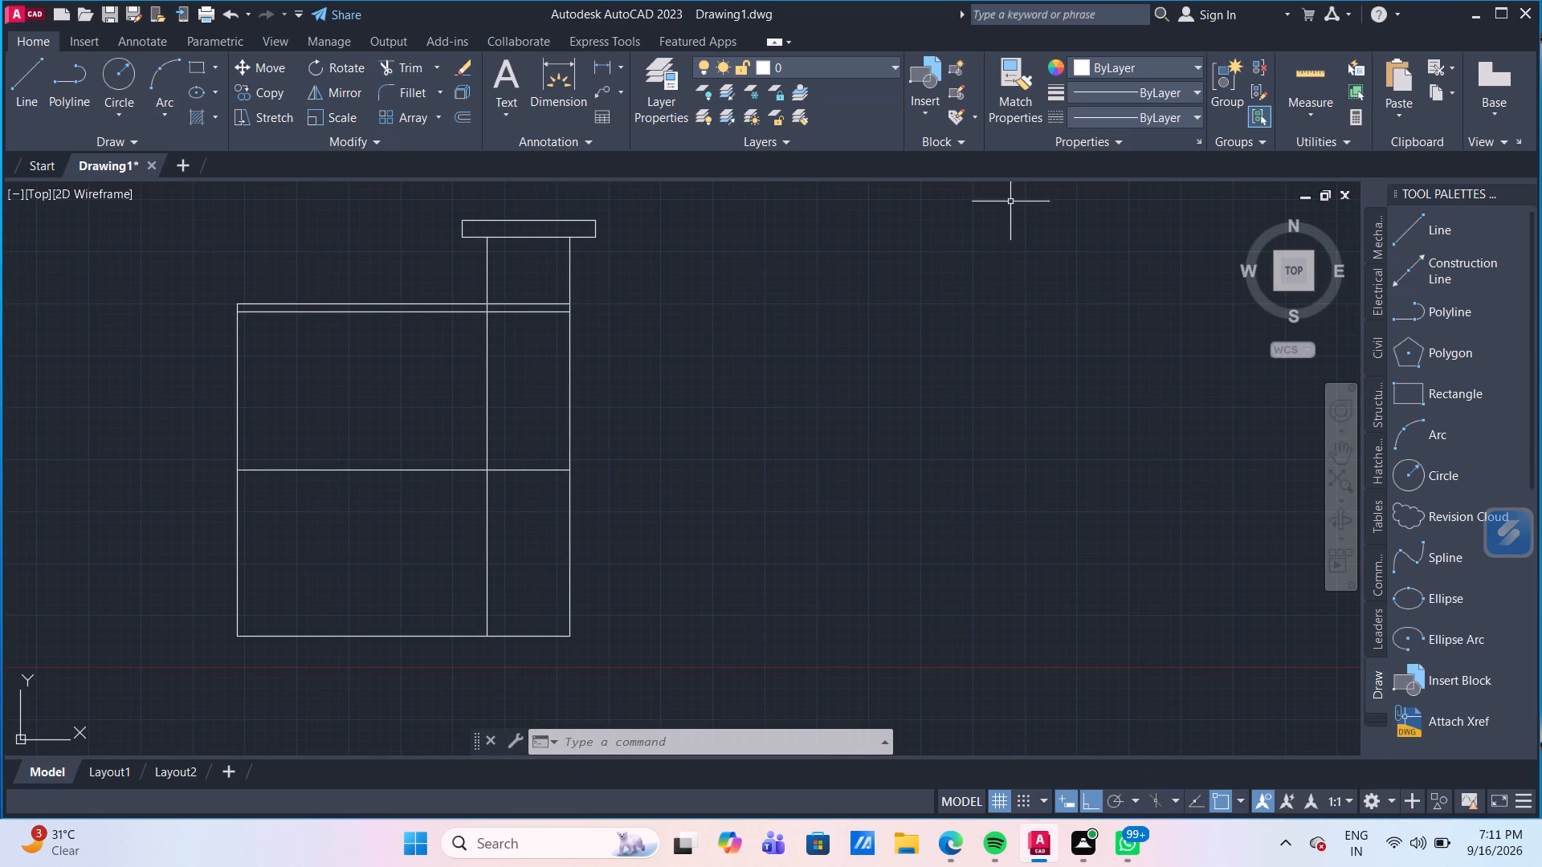
left_click(1313, 82)
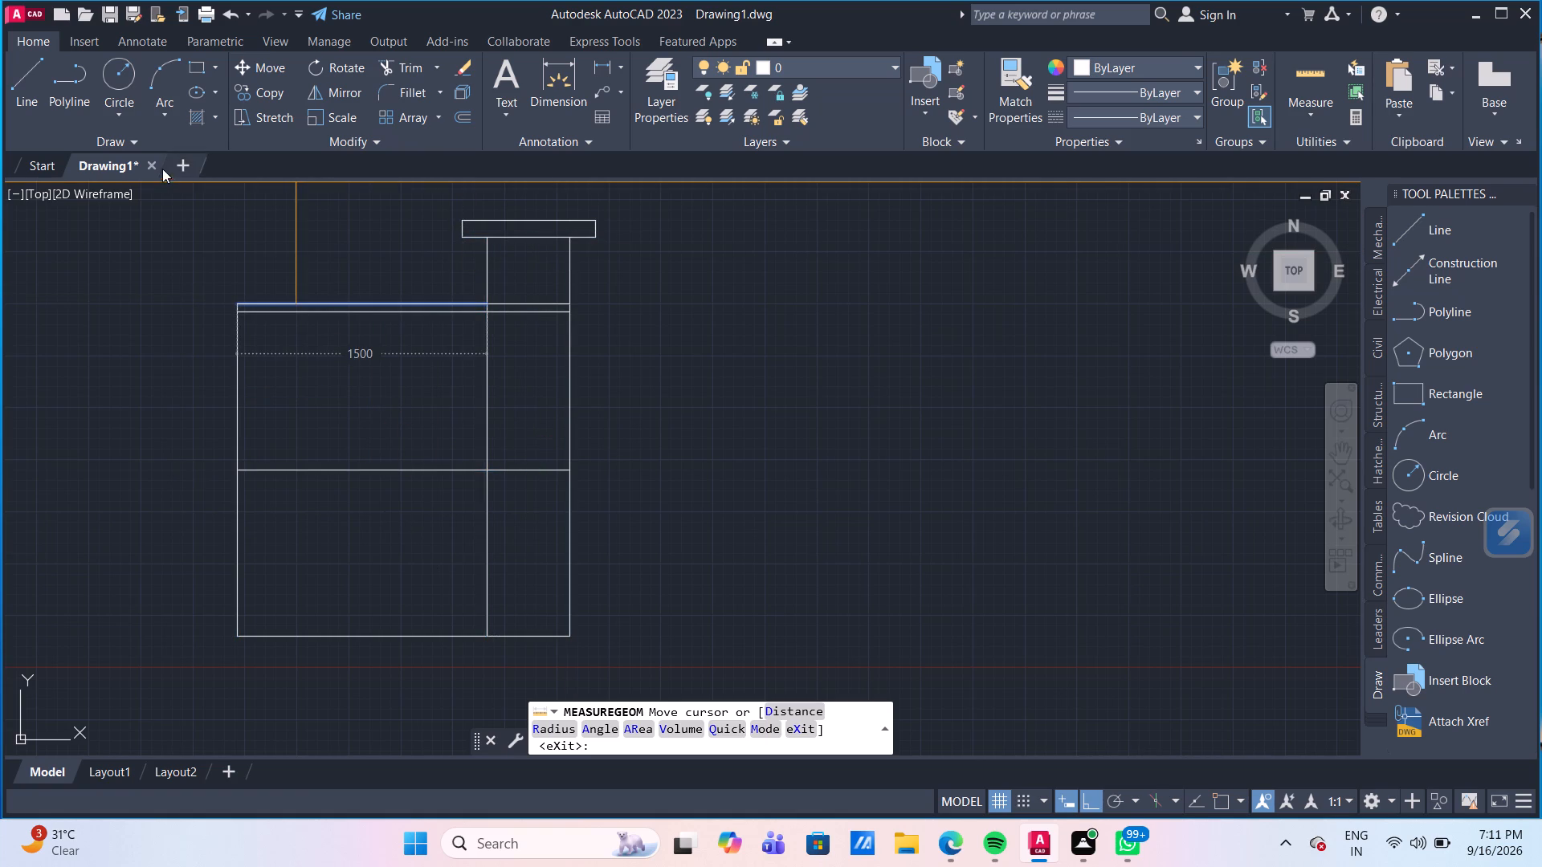
Offset the column's inner vertical line 500 mm to the left, into the main outline.
left_click(458, 115)
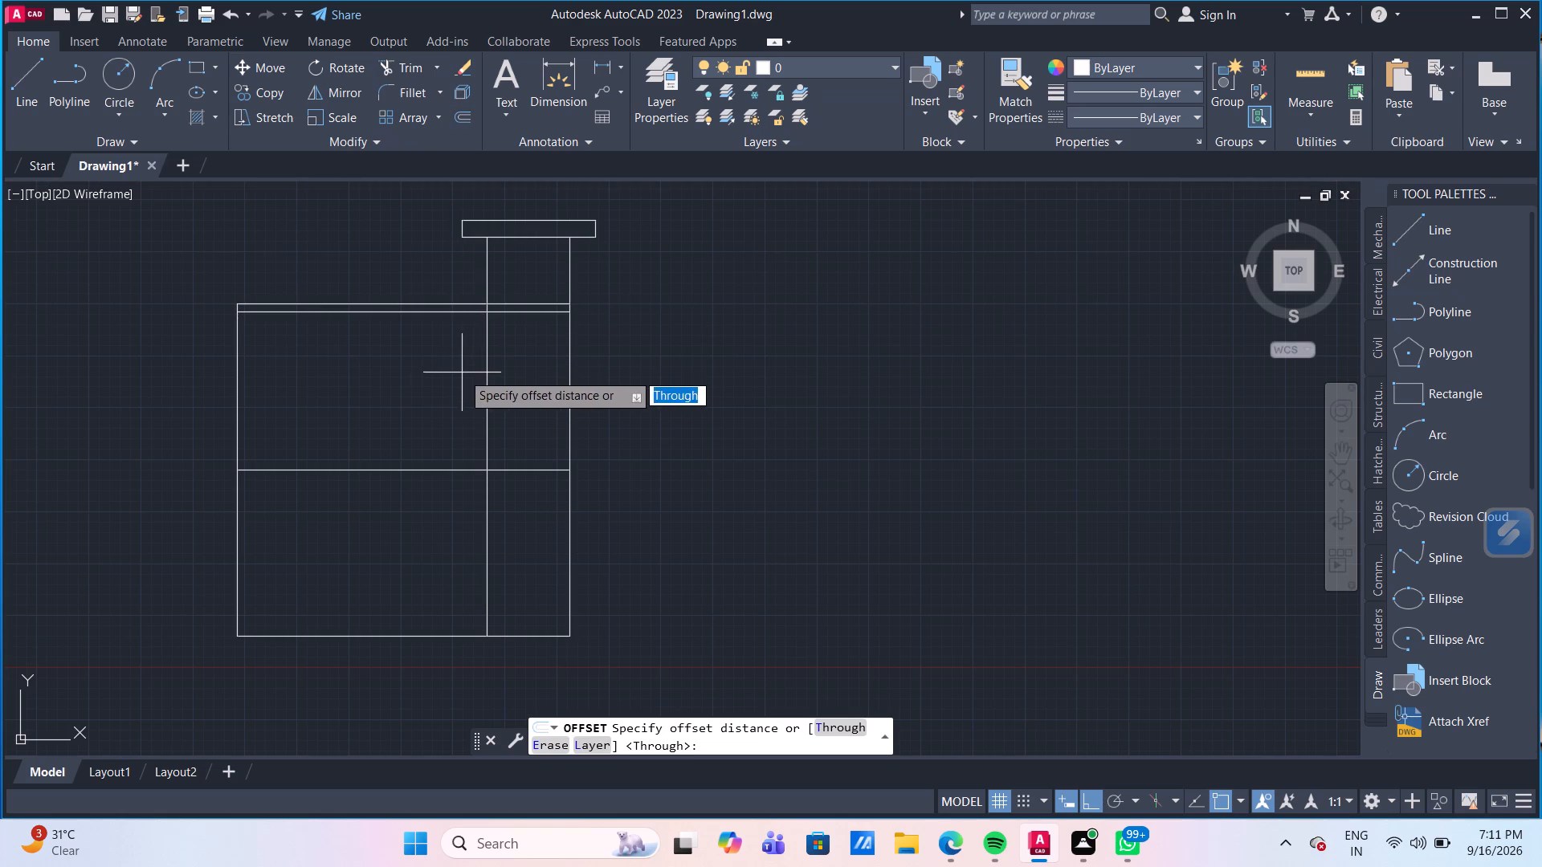
key("Return")
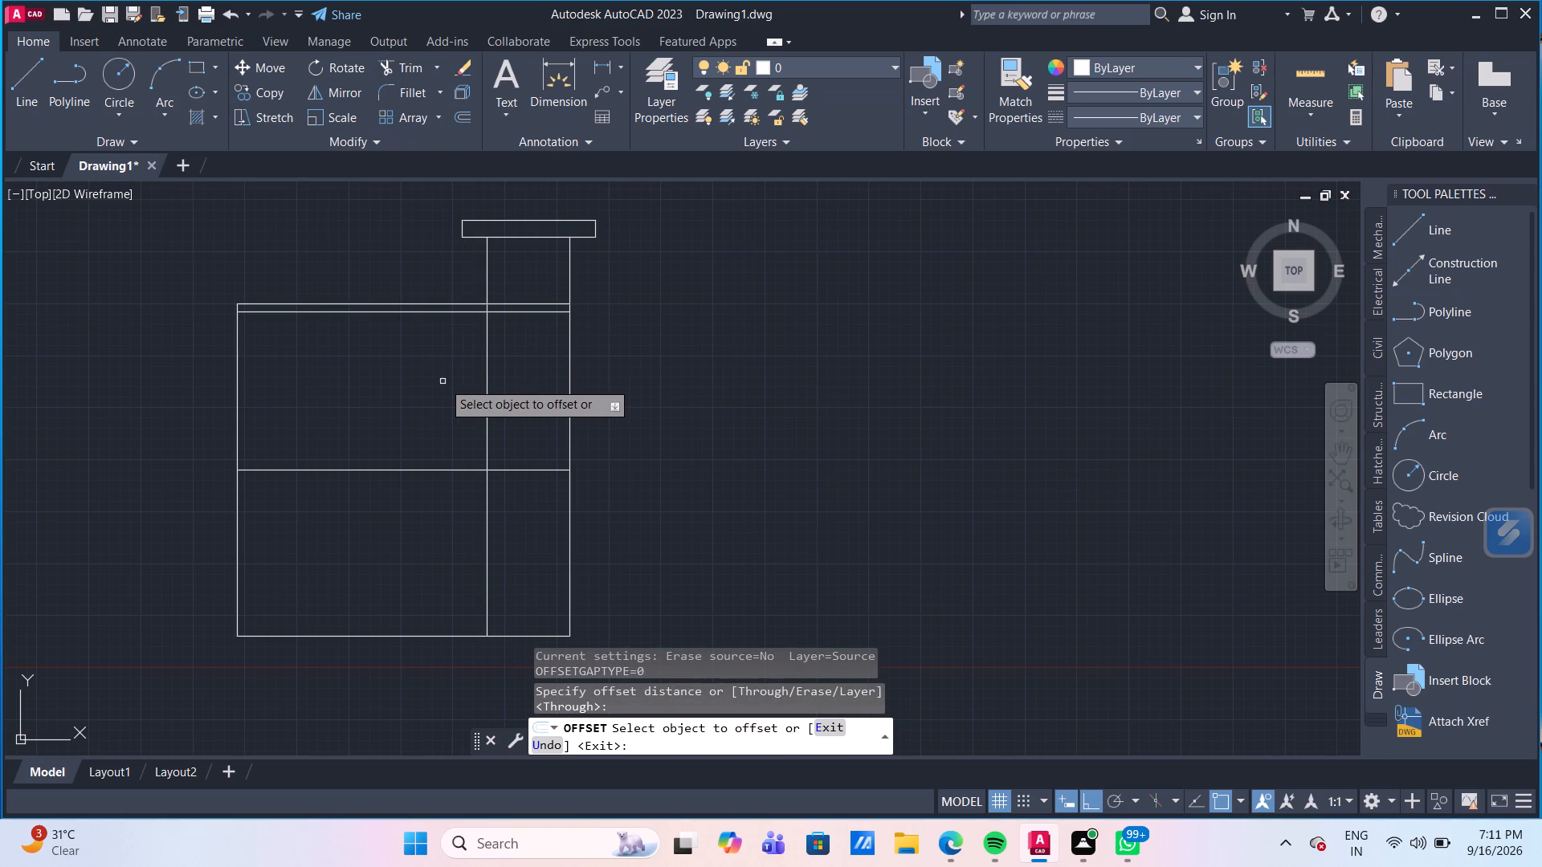
left_click(487, 405)
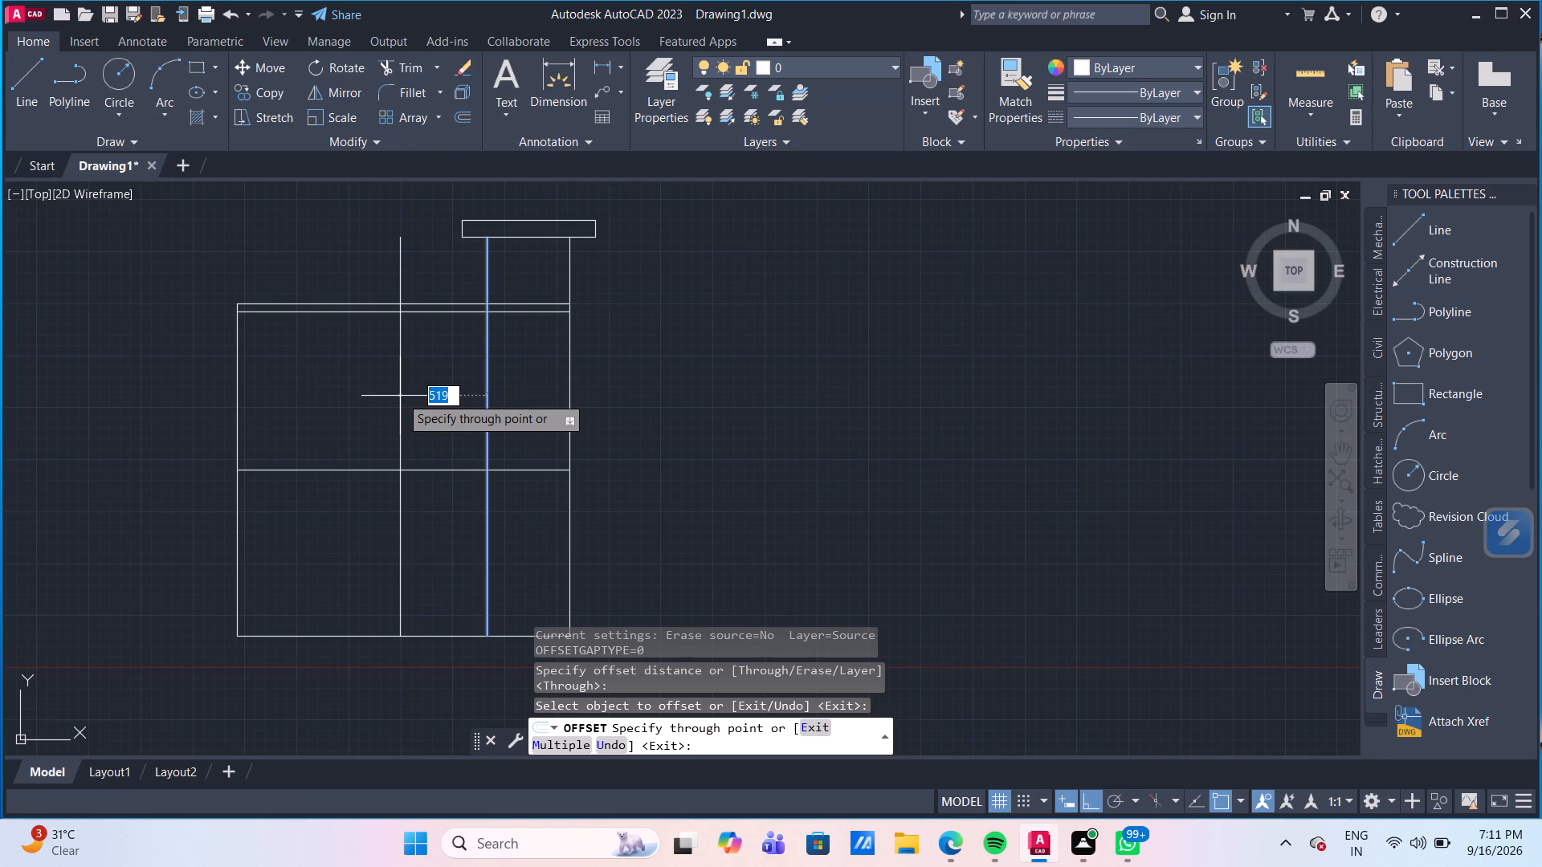
type("5000")
key("BackSpace")
key("Return")
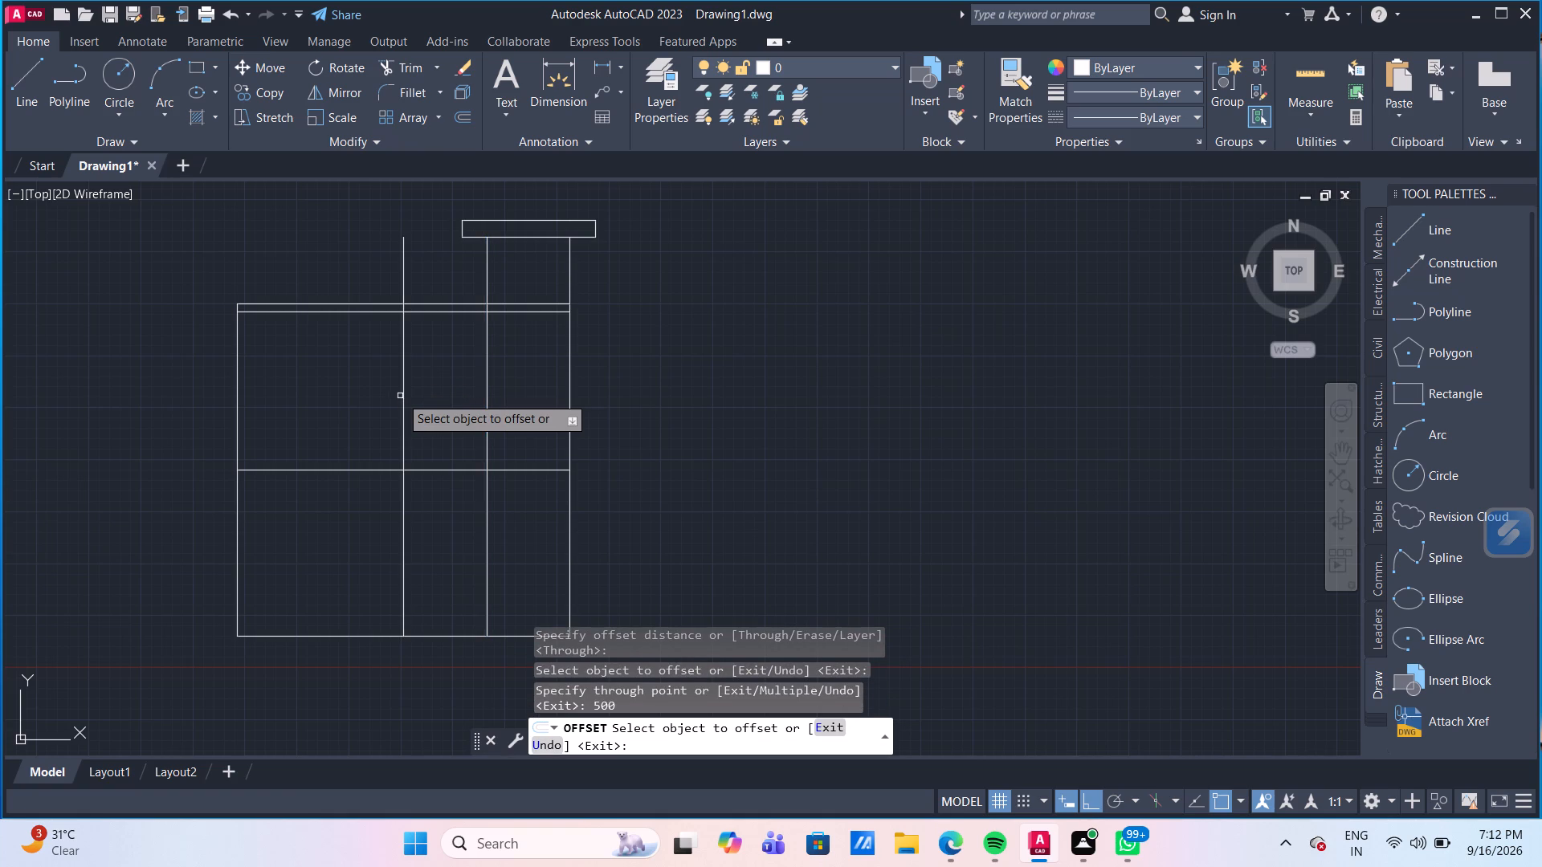
Measure the spacing between the vertical lines of the outline.
left_click(1298, 68)
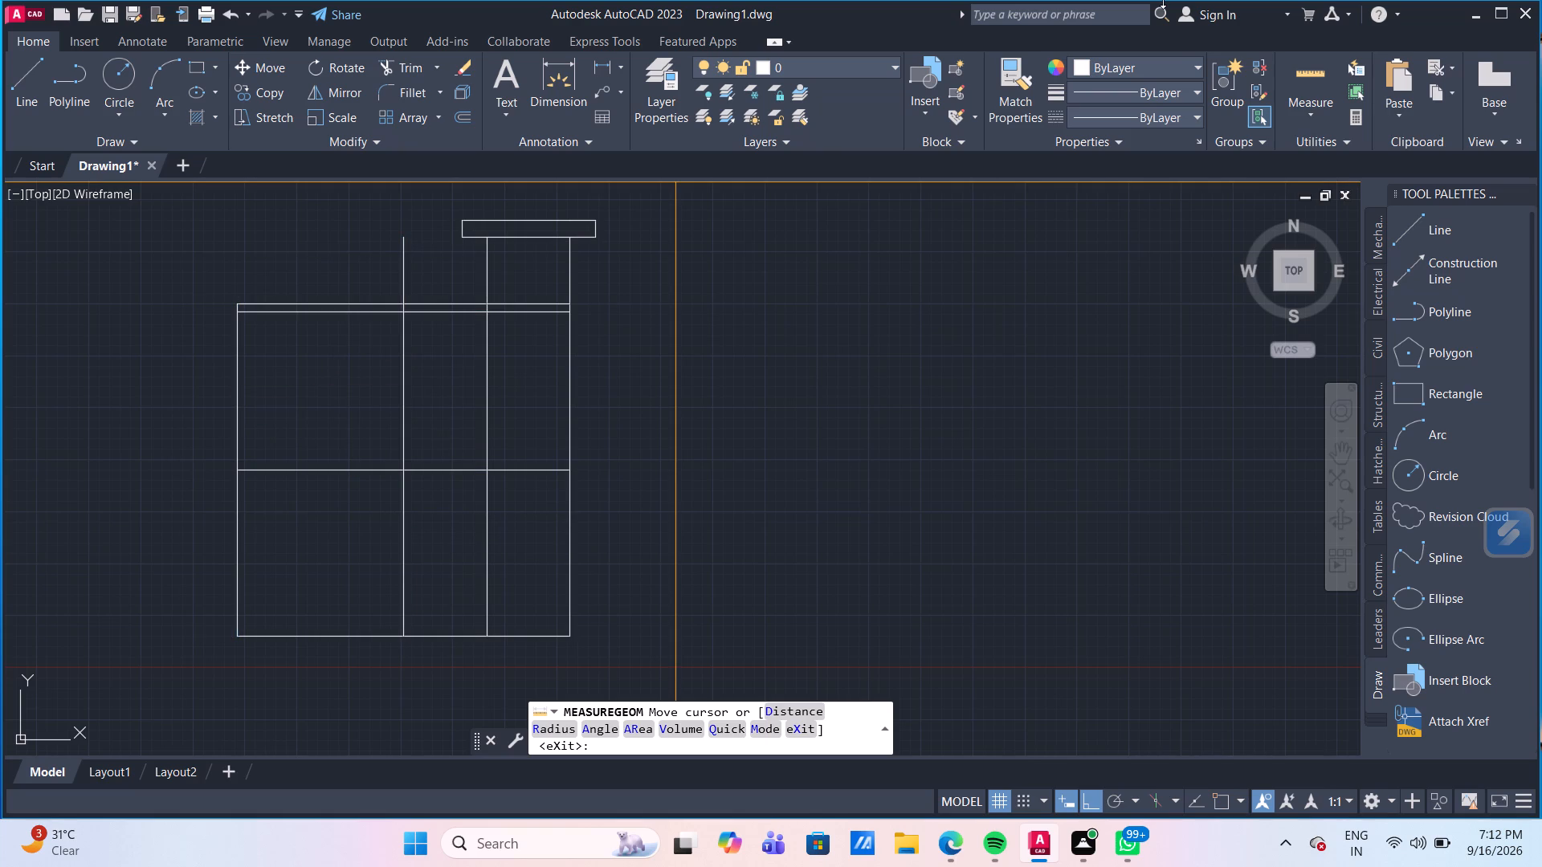
key("Escape")
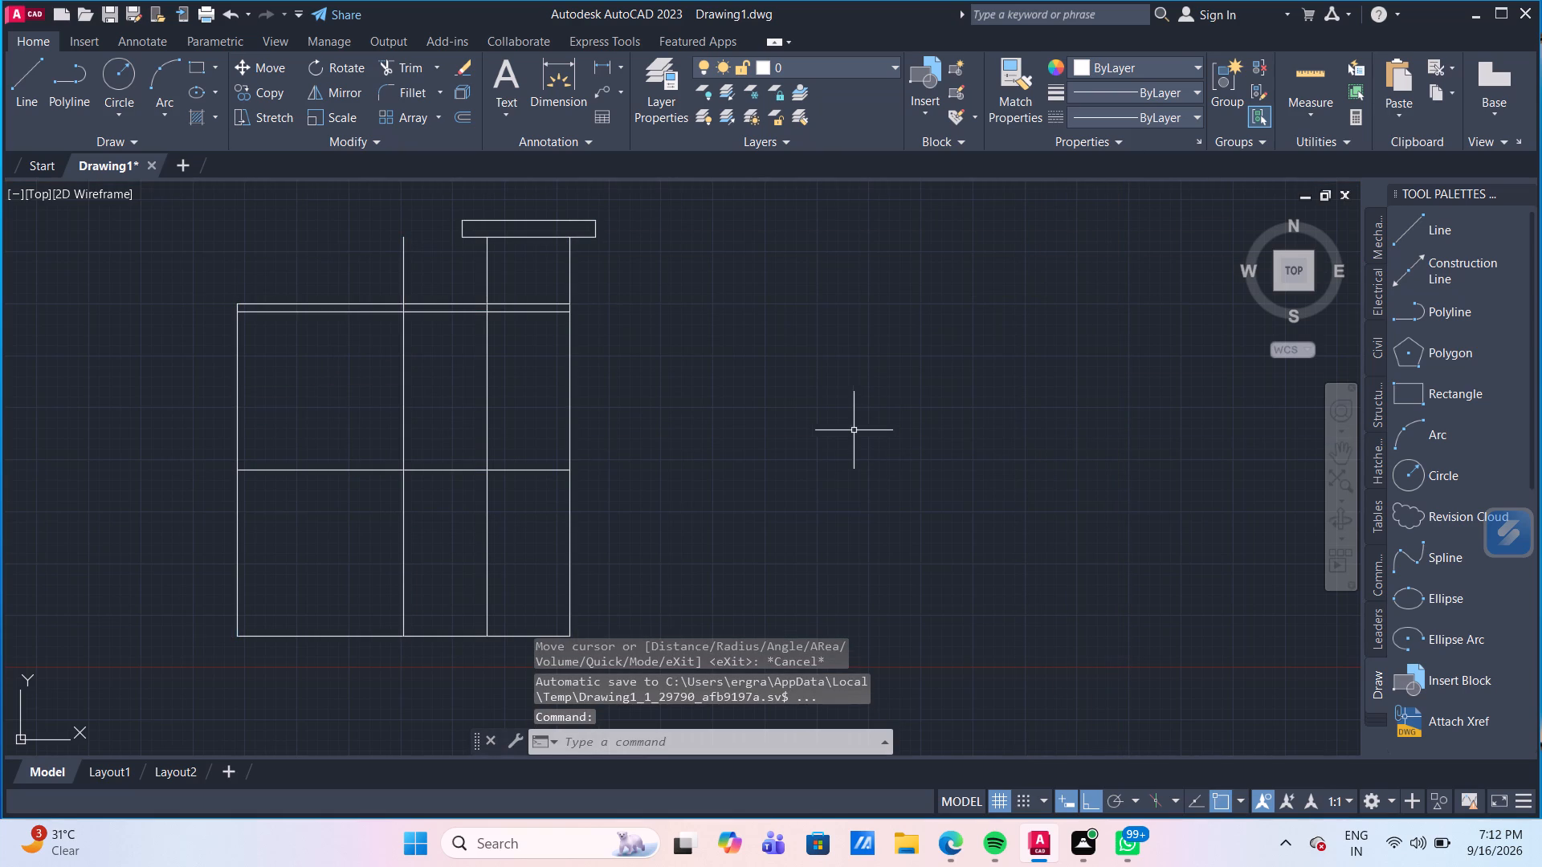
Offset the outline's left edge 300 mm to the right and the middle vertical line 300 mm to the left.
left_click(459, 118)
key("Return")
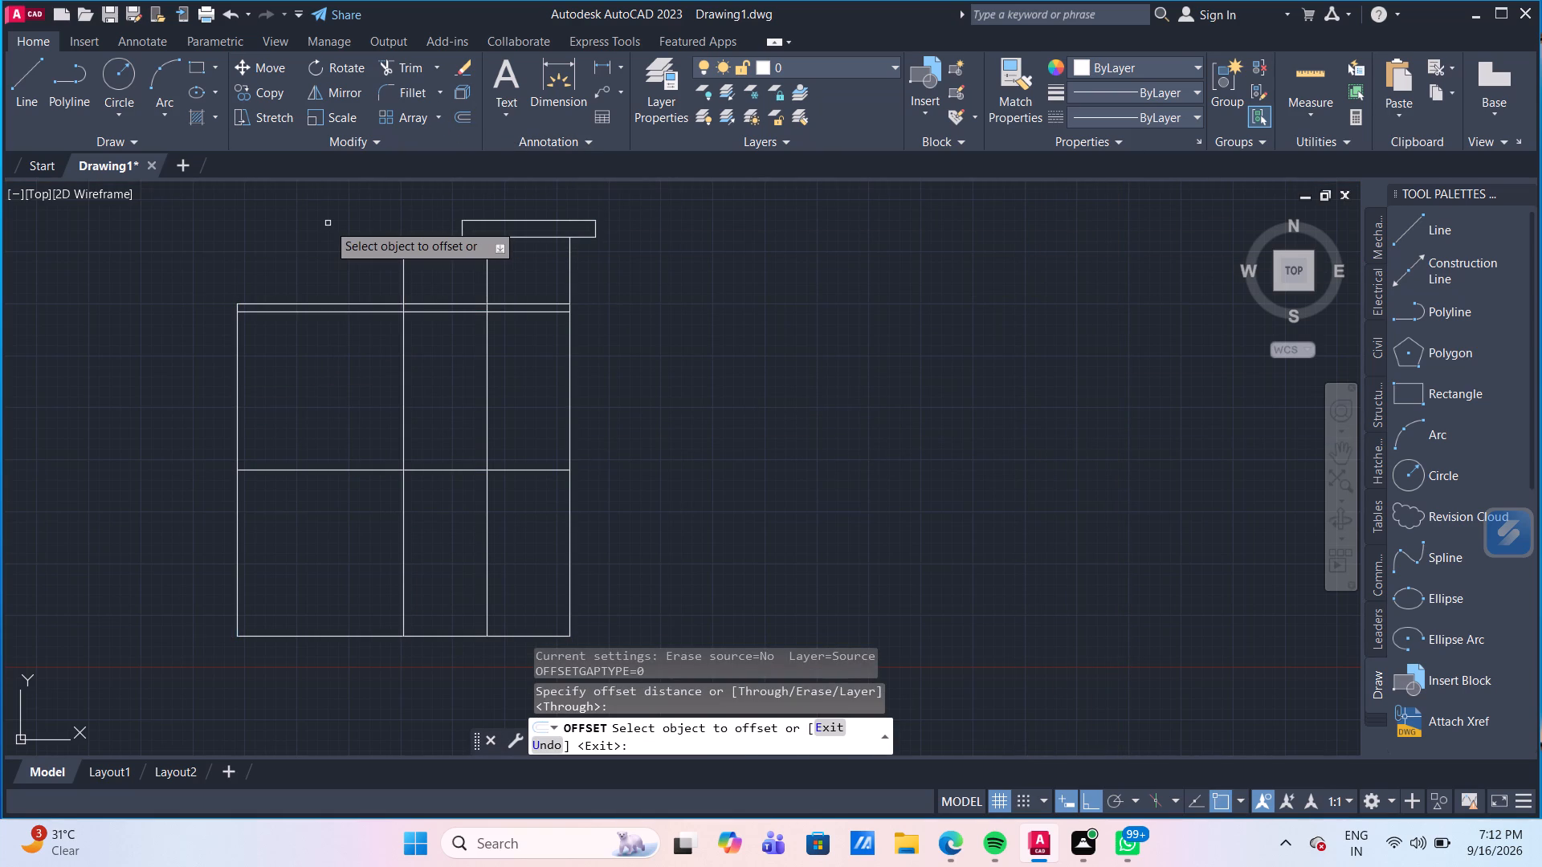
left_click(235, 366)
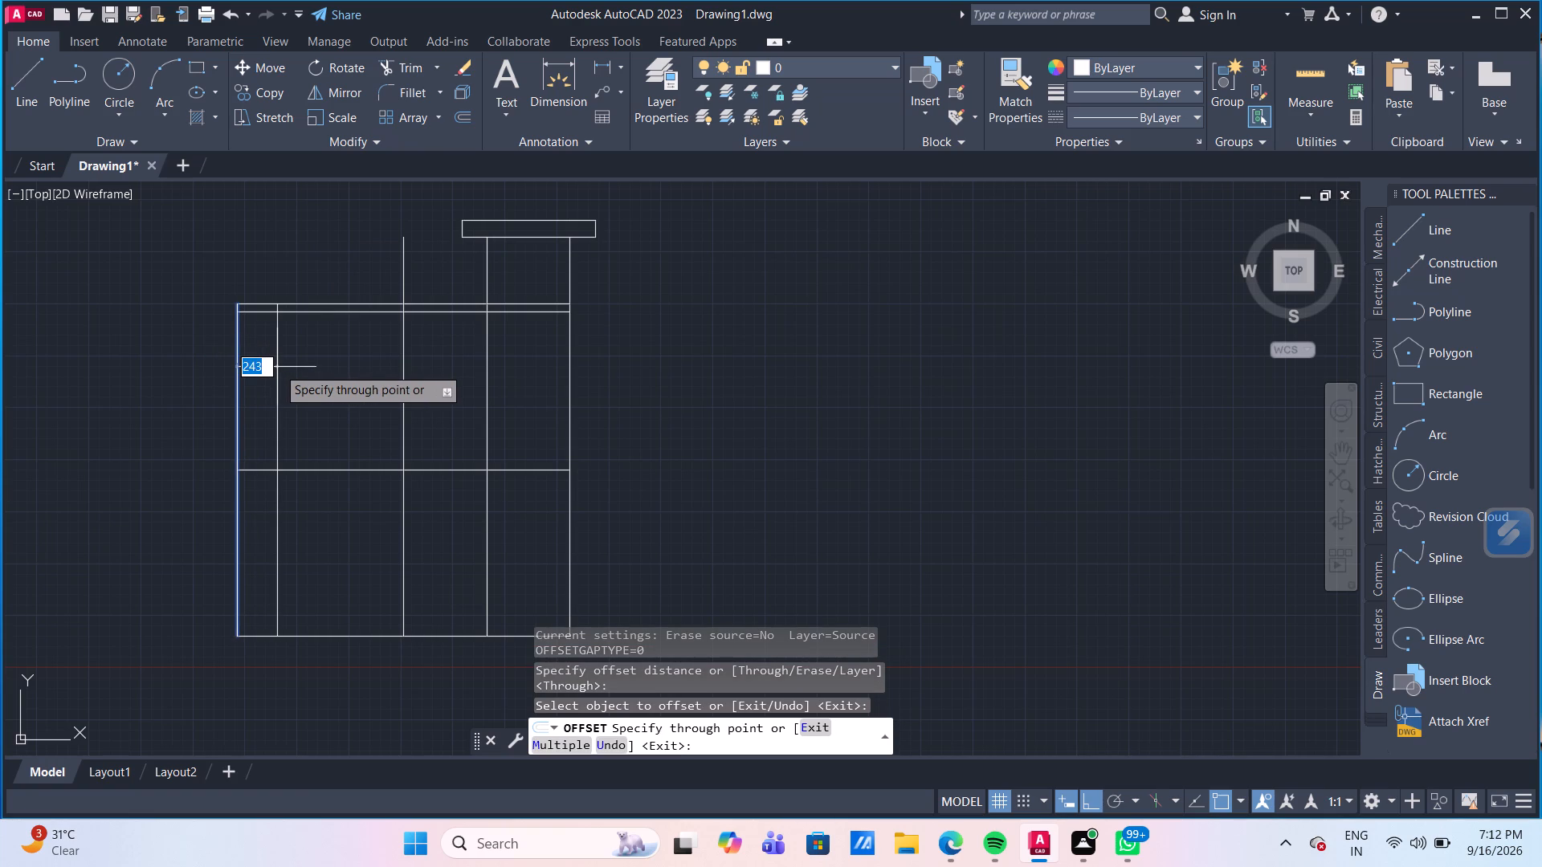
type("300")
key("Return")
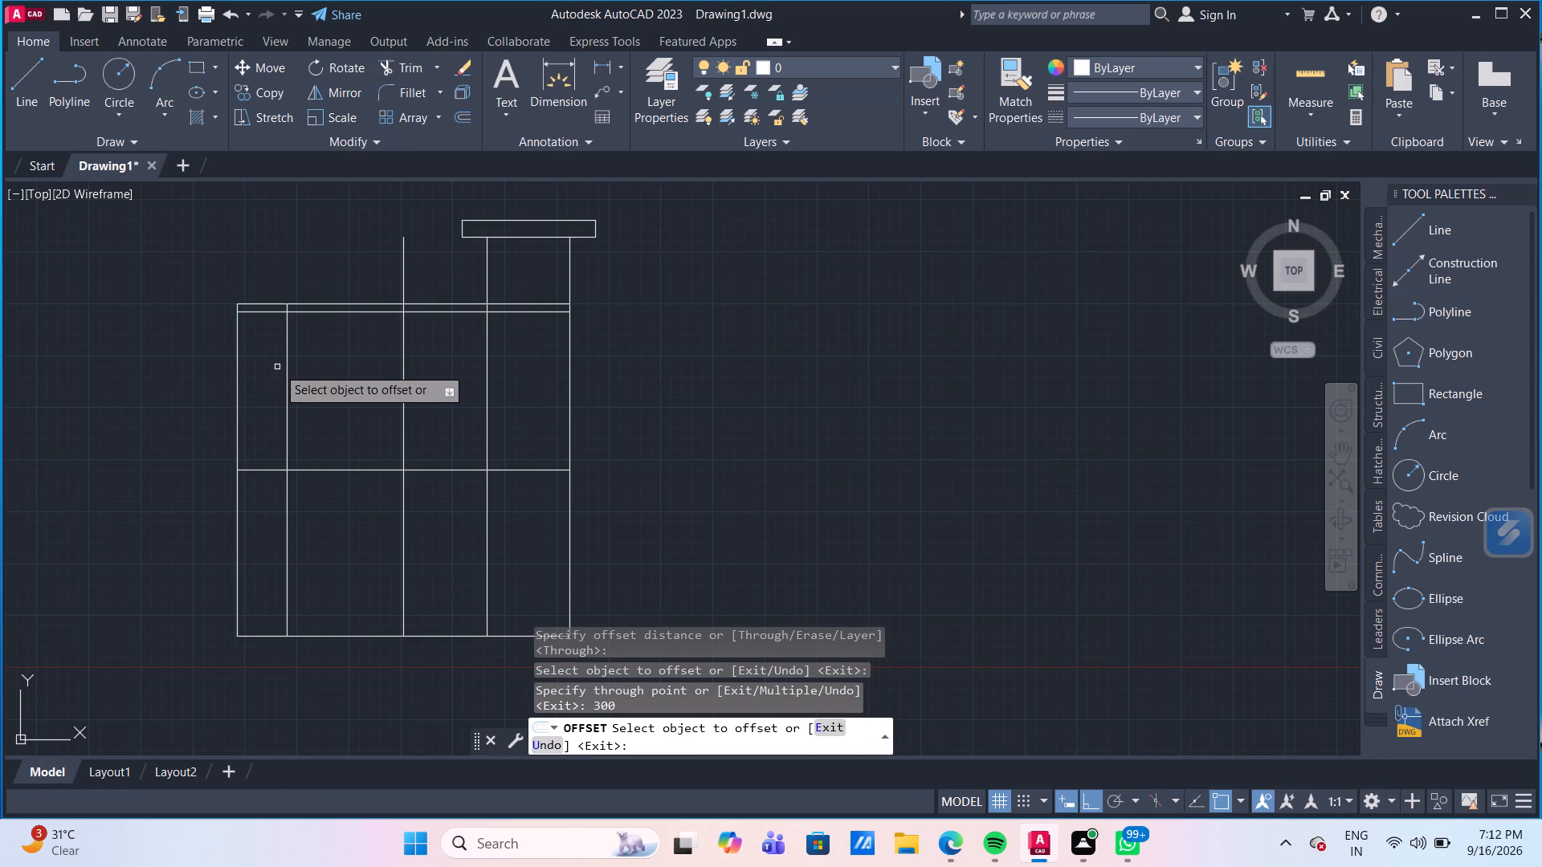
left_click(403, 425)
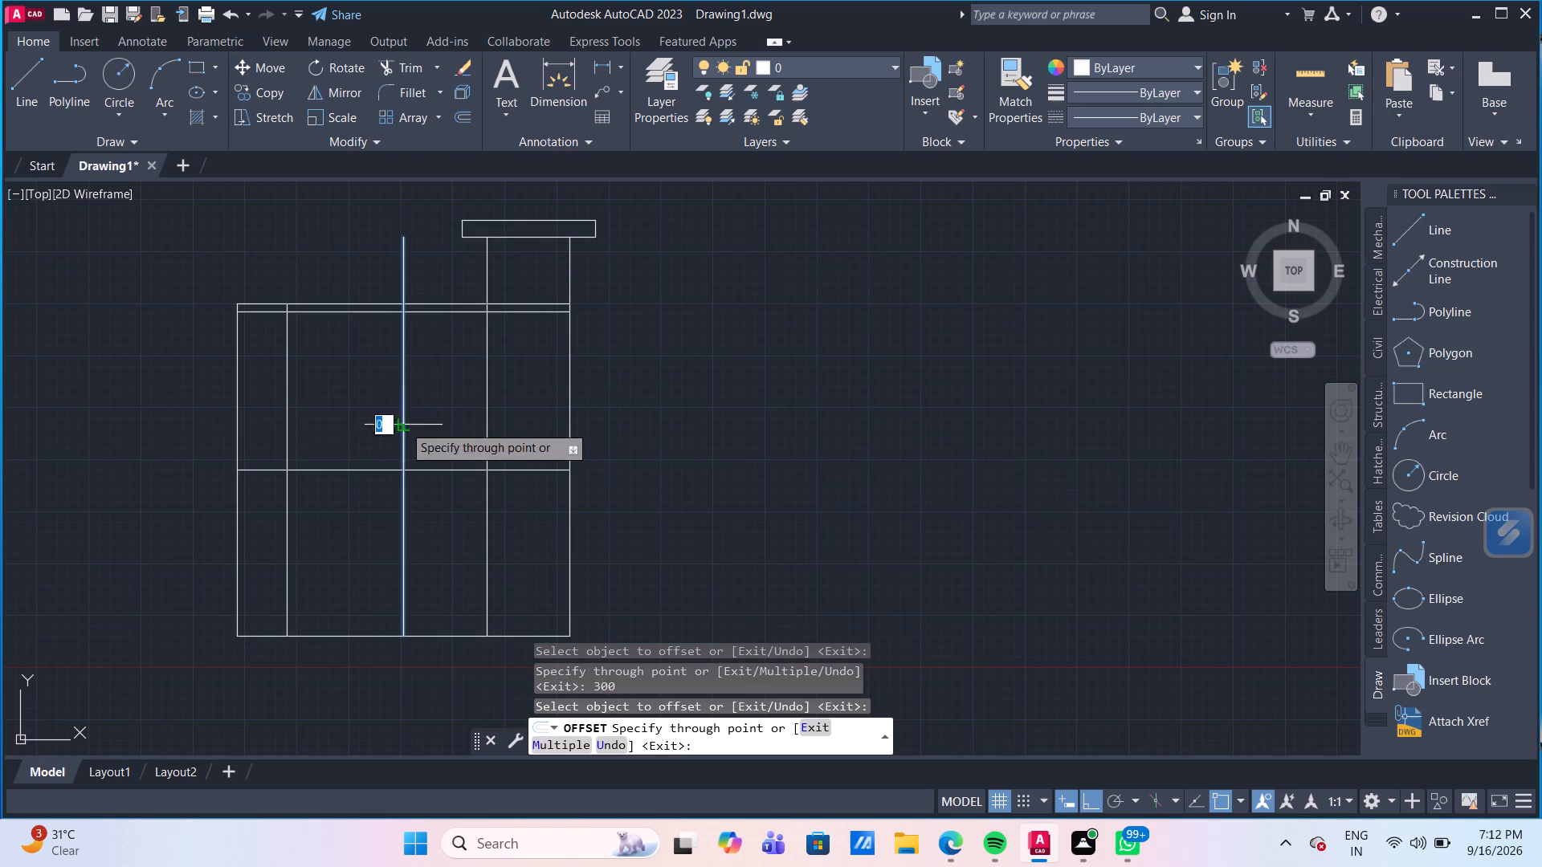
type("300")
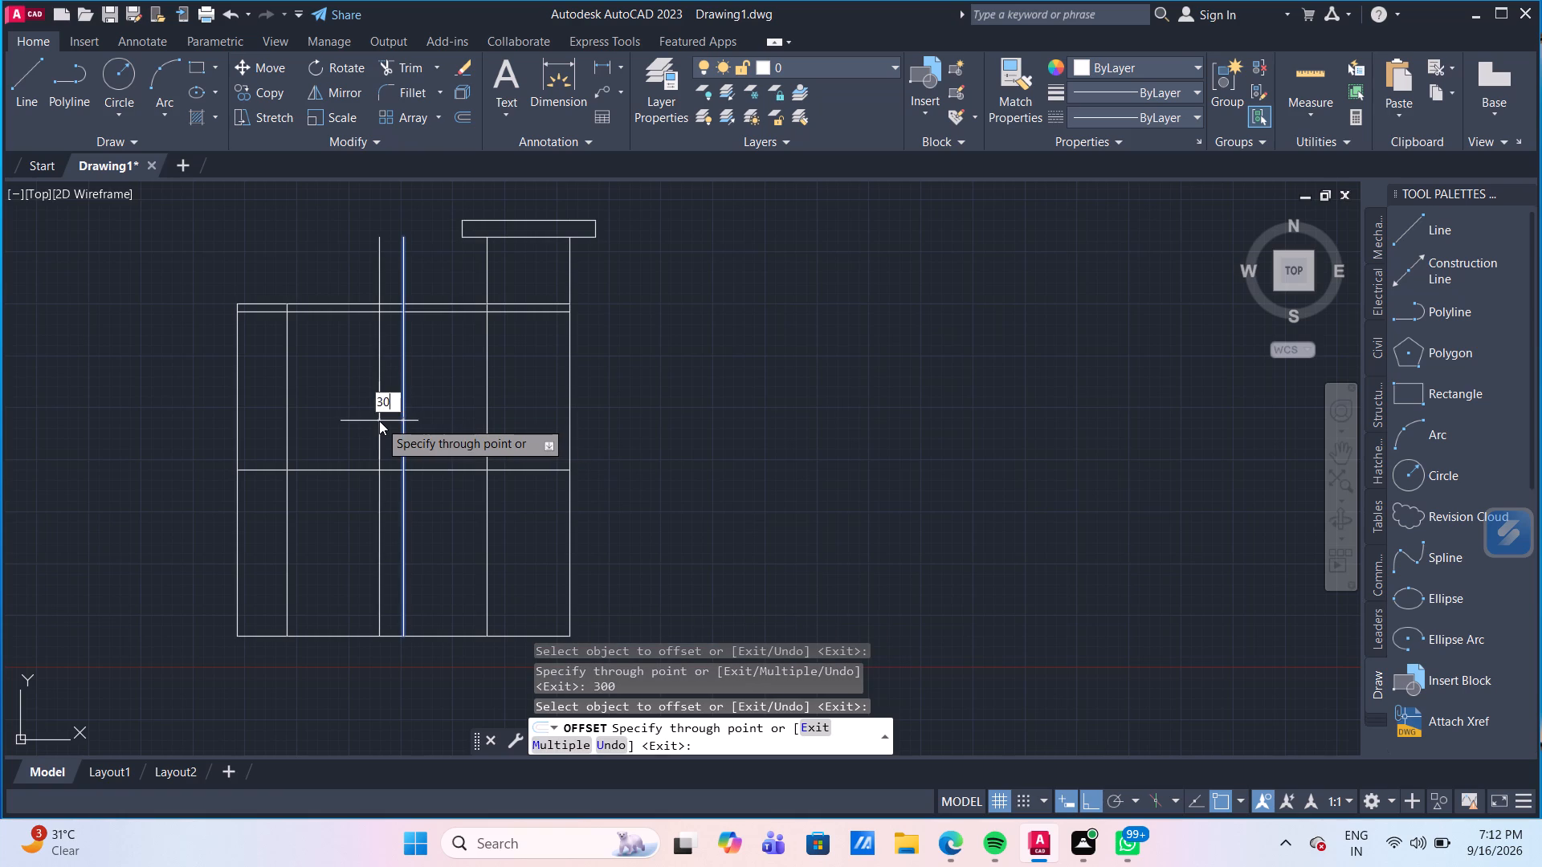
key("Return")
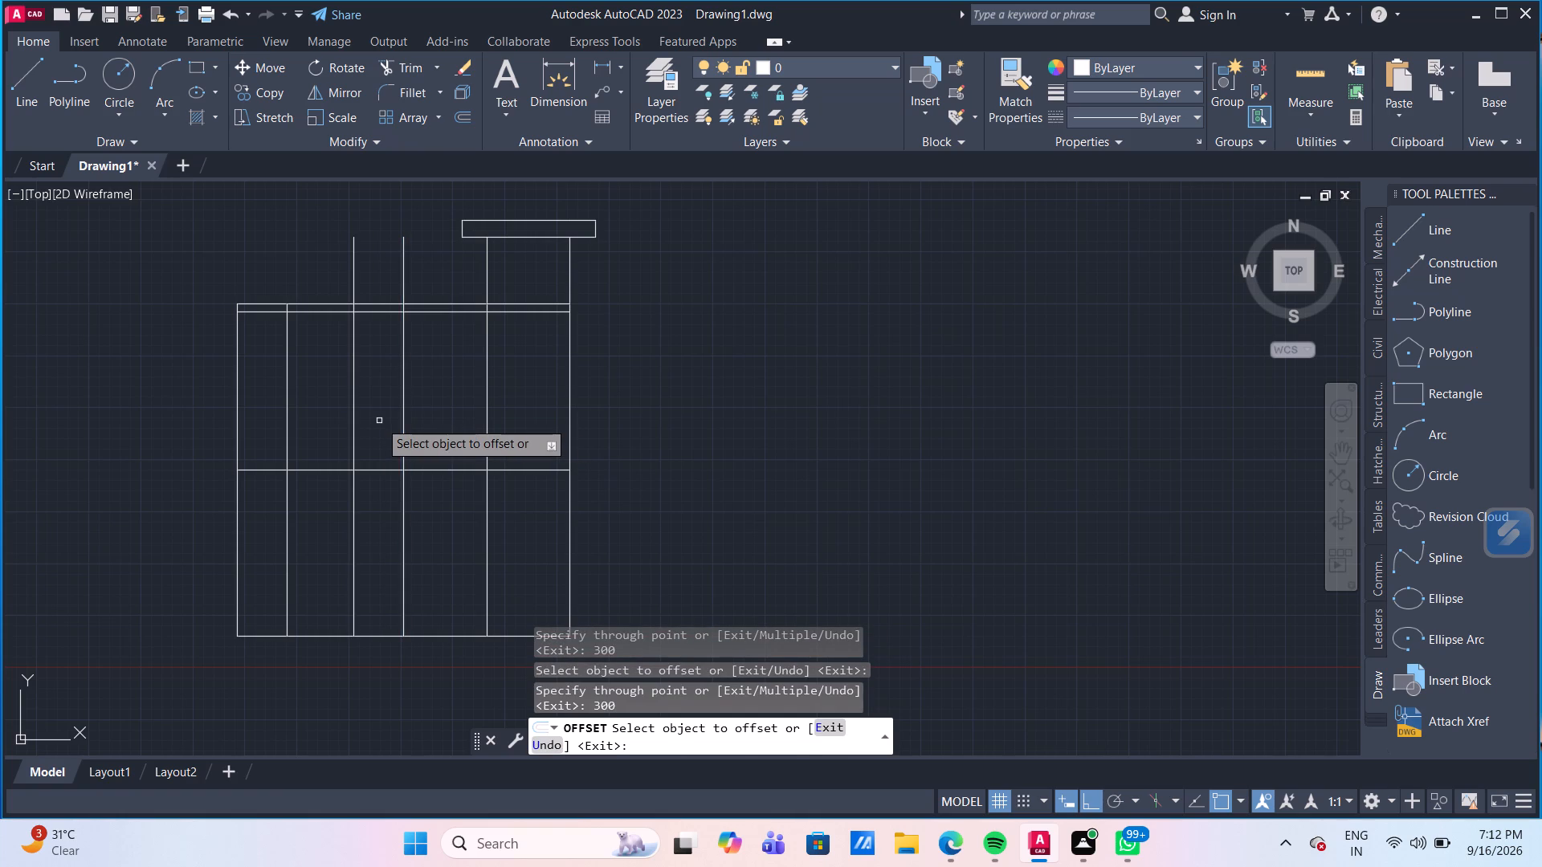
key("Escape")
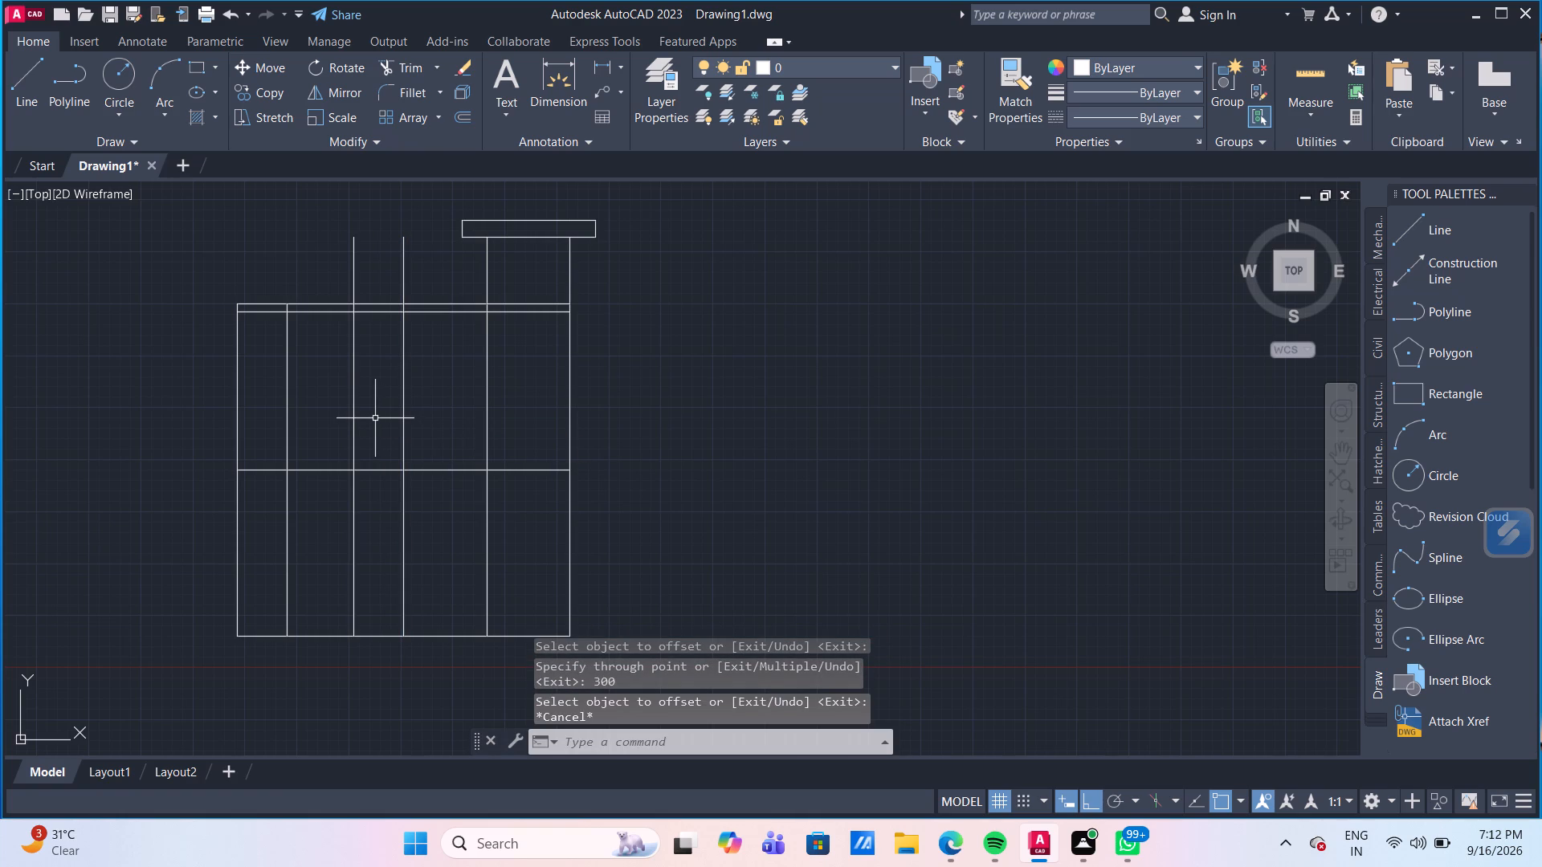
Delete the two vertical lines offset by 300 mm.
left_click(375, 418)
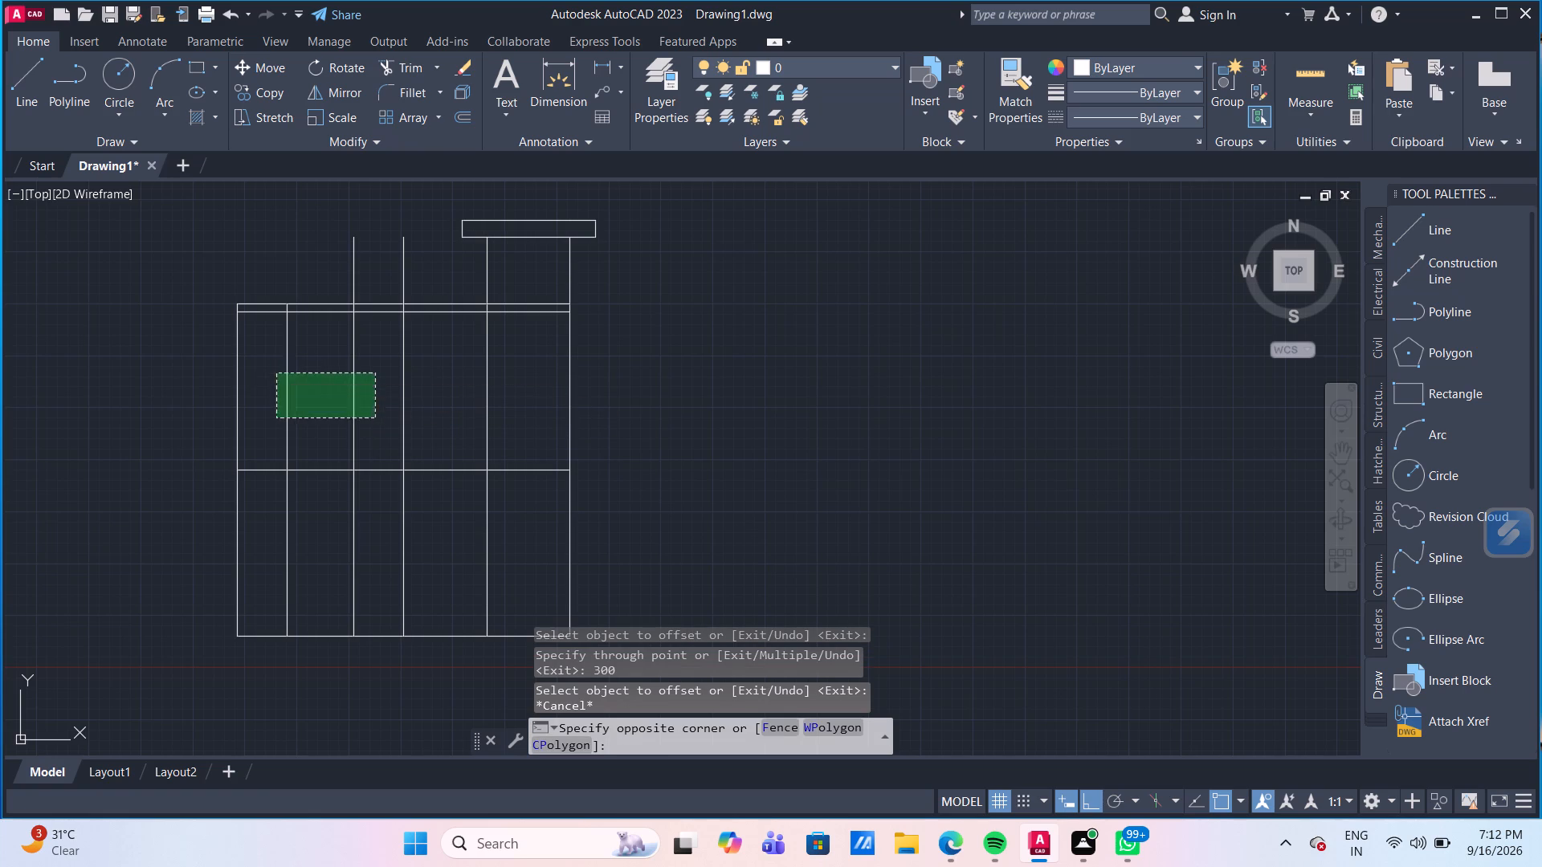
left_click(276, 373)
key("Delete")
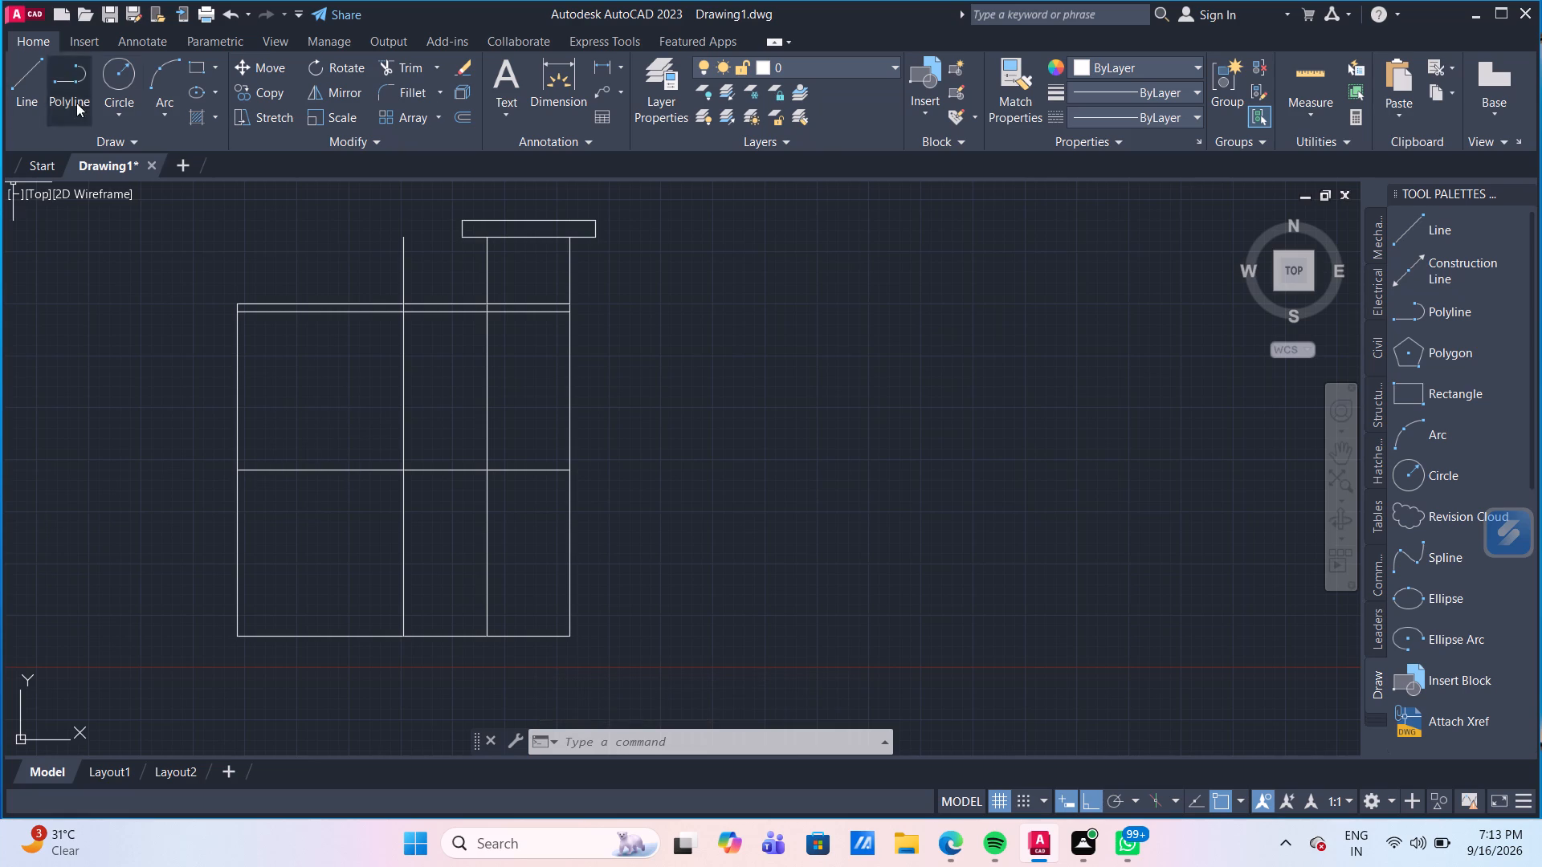
Offset the middle vertical line 200 mm to the left and the outline's left edge 200 mm to the right.
left_click(463, 109)
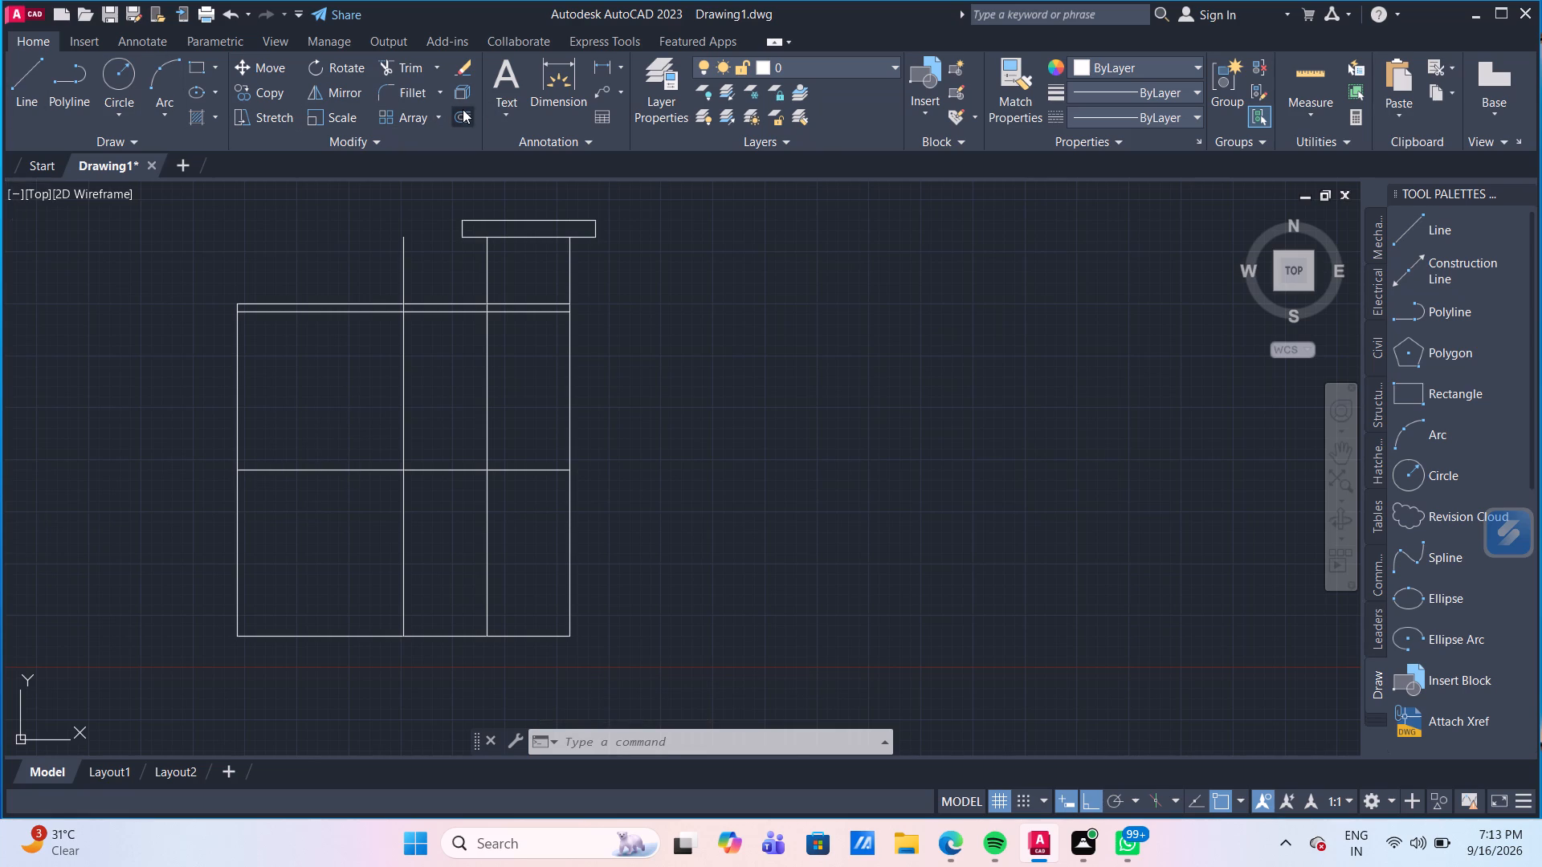
key("Return")
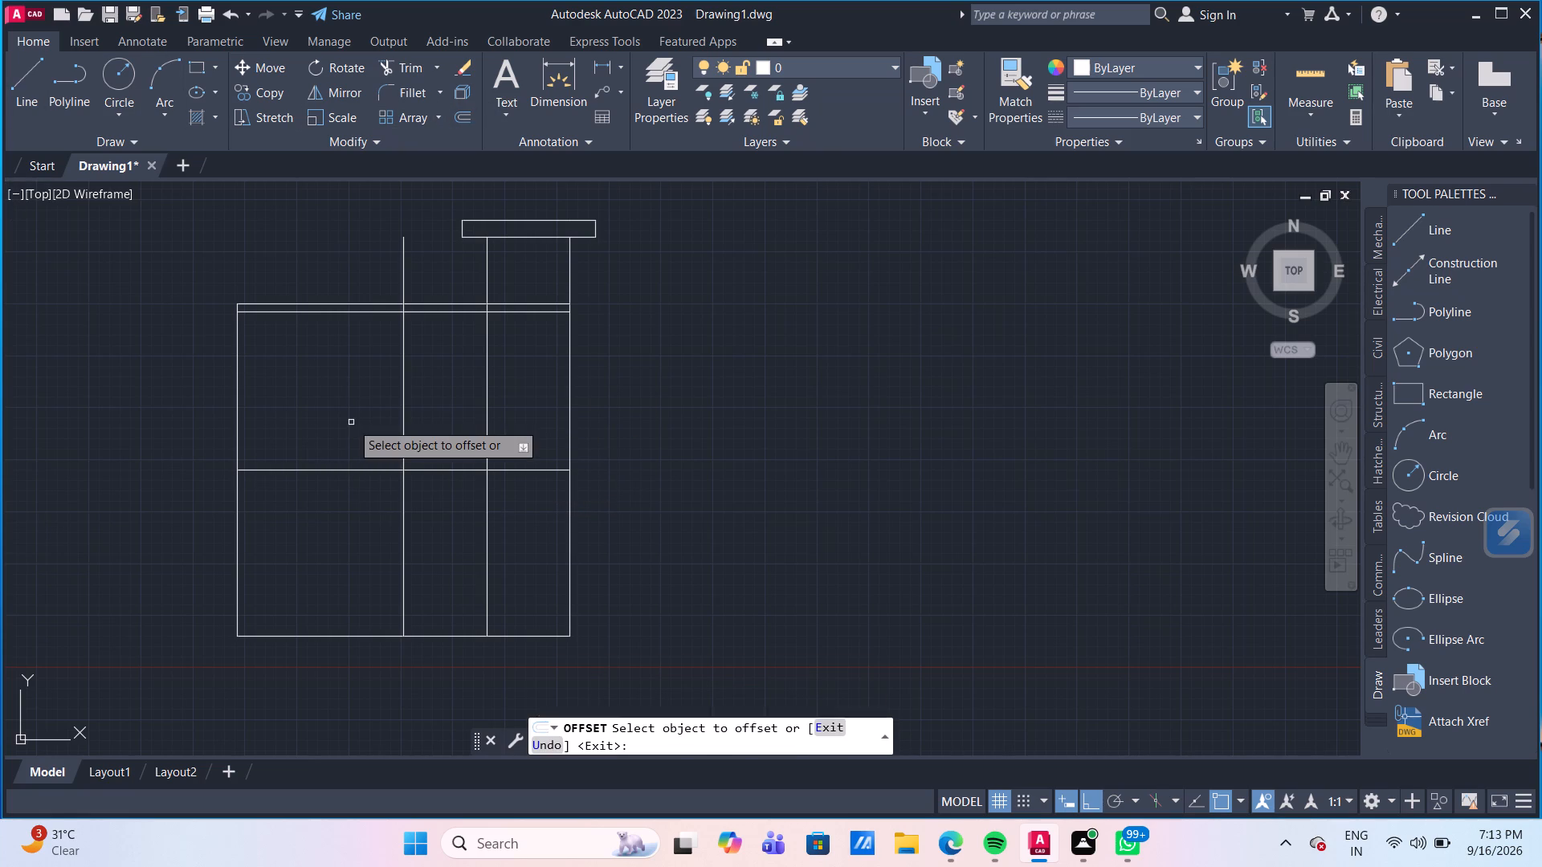
left_click(404, 442)
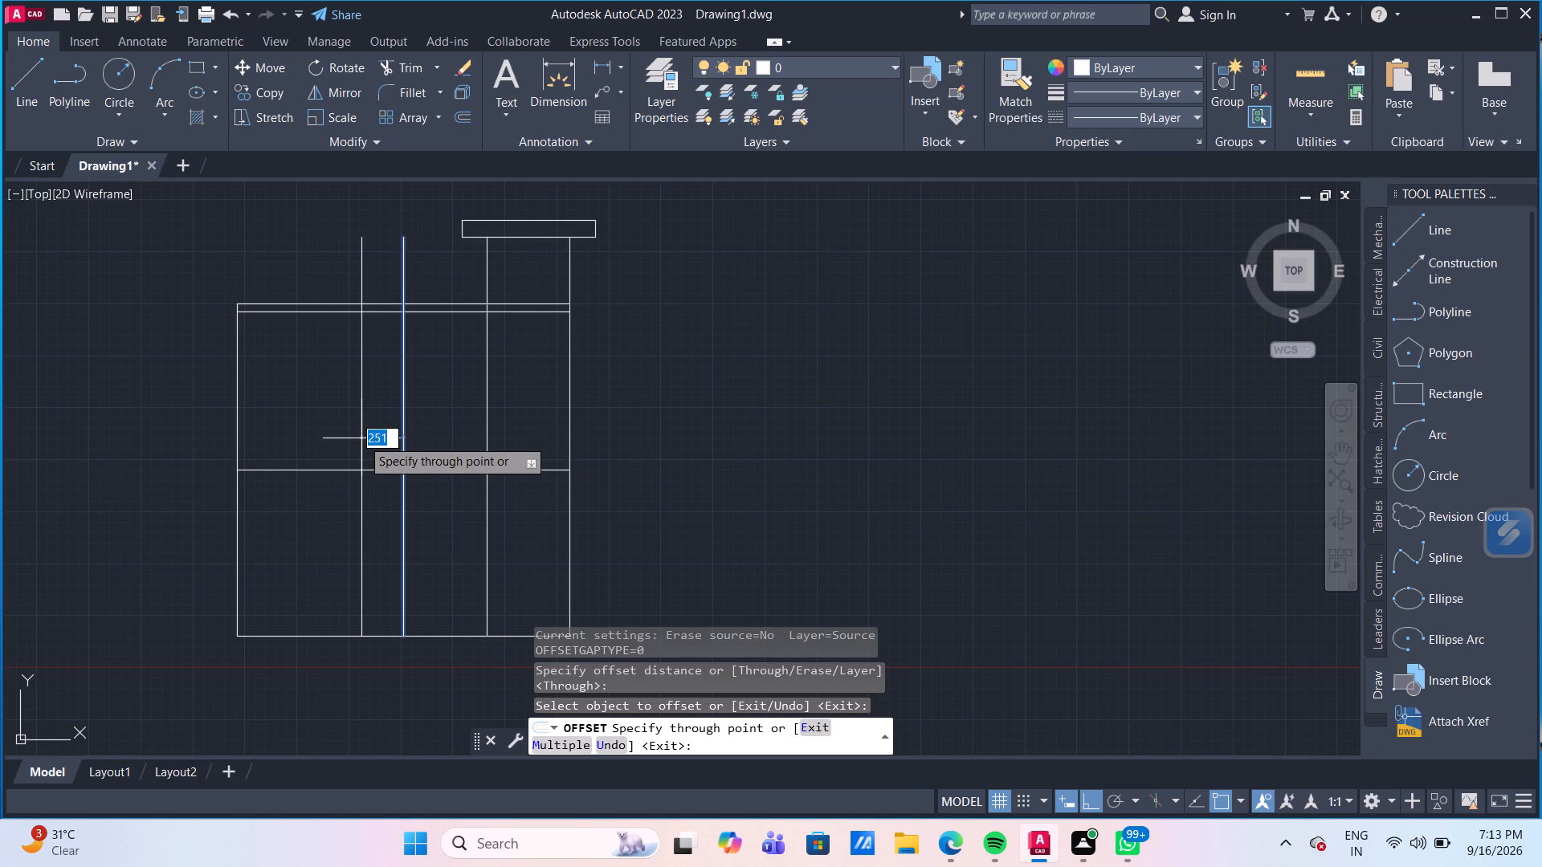
type("200")
key("Return")
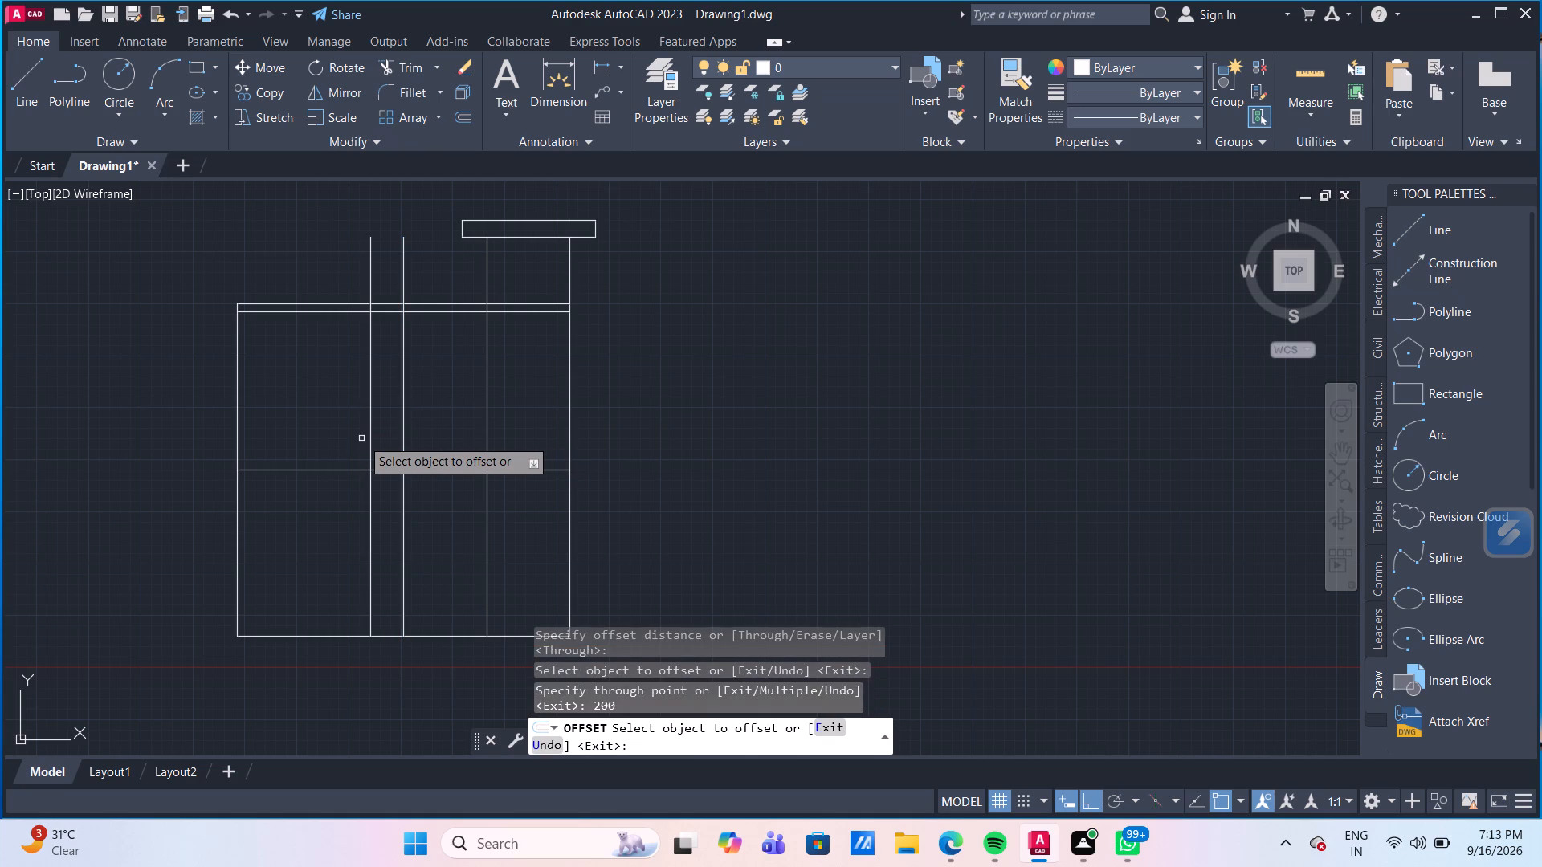
left_click(236, 411)
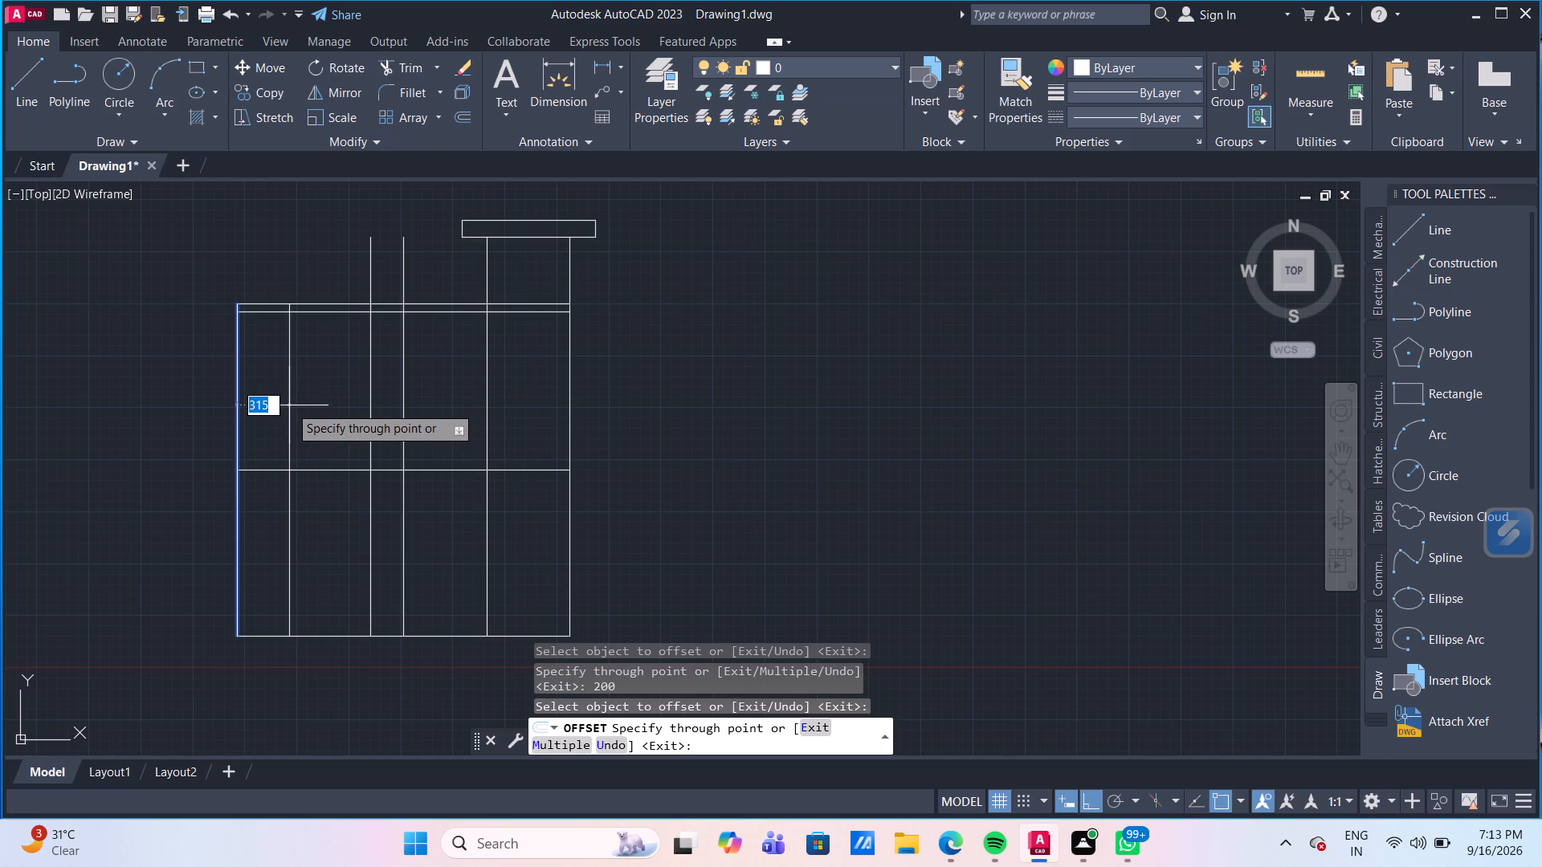
type("200")
key("Return")
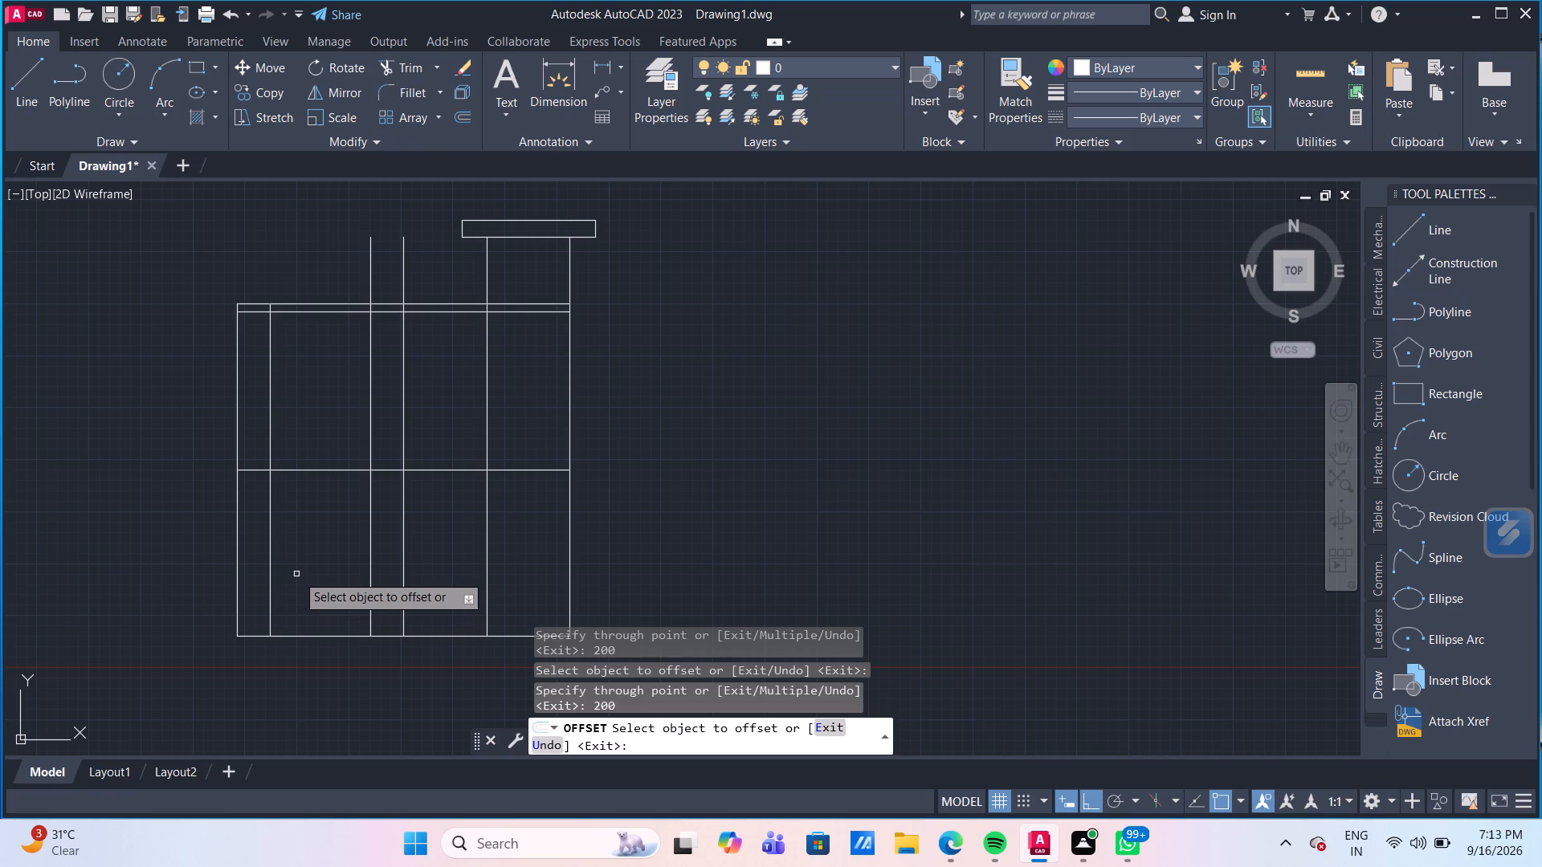
Offset the outline's left edge 100 mm to the right and the middle vertical line 100 mm to the left.
left_click(236, 531)
type("100")
key("Return")
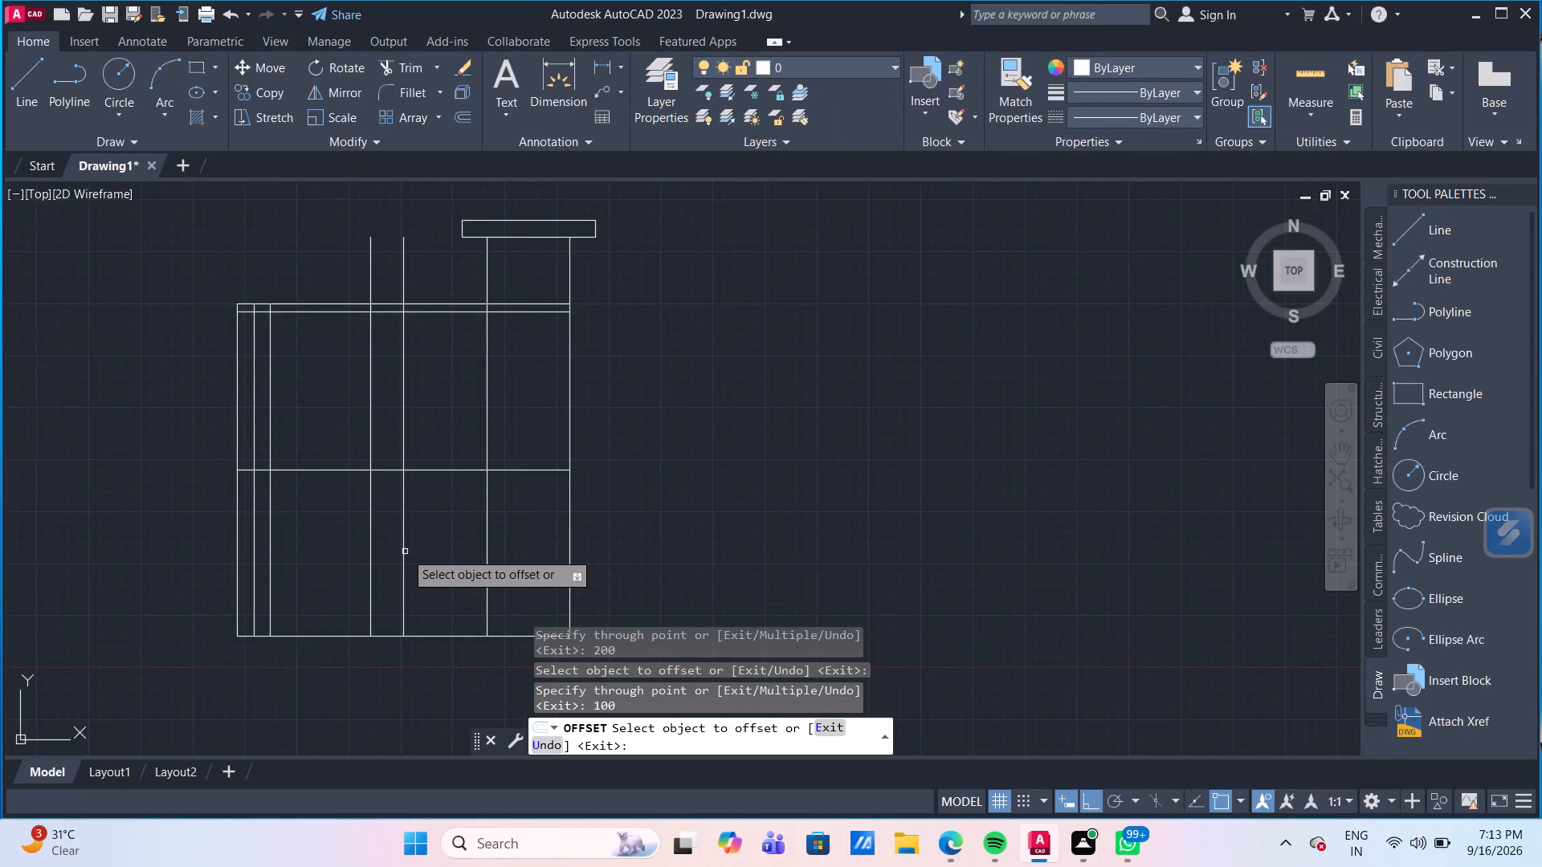
left_click(403, 550)
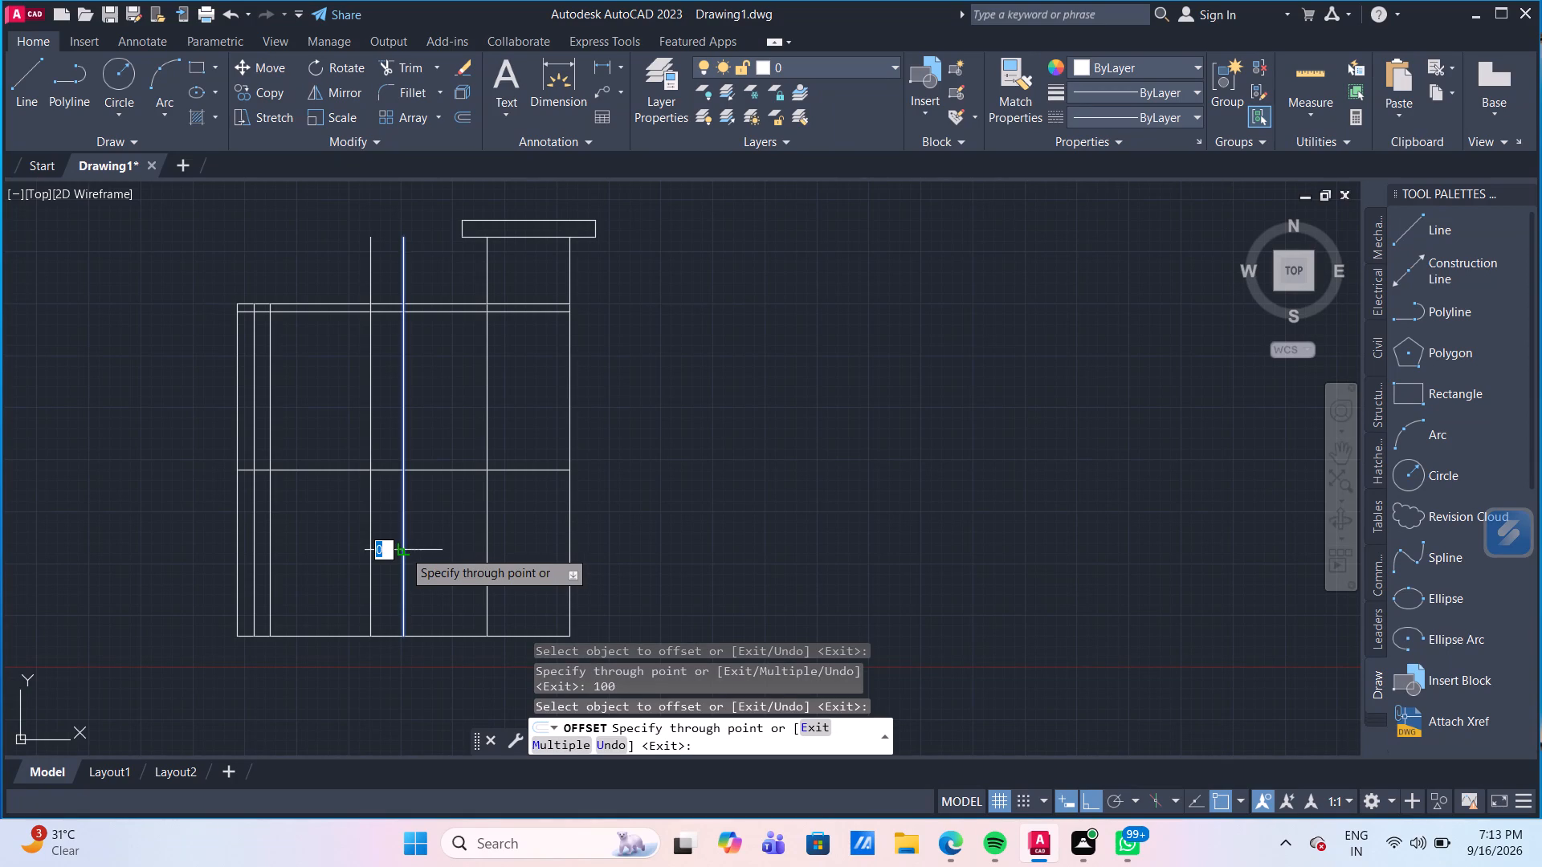
type("100")
key("Return")
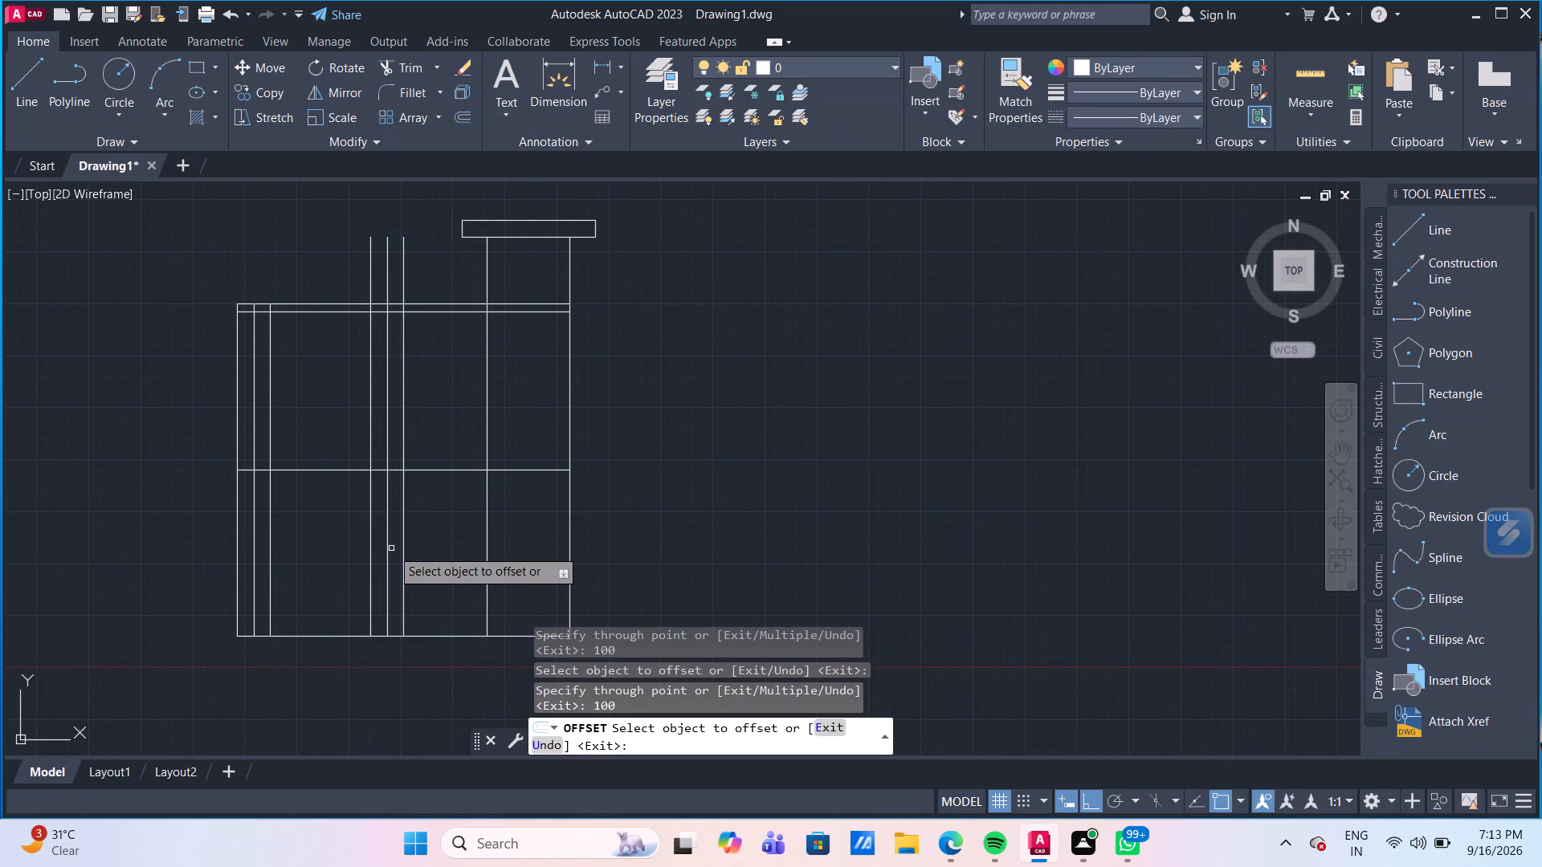
key("Escape")
Trim the three middle verticals above the outline's top edge and both 100 mm offset lines between the inner top line and middle horizontal.
type("TR")
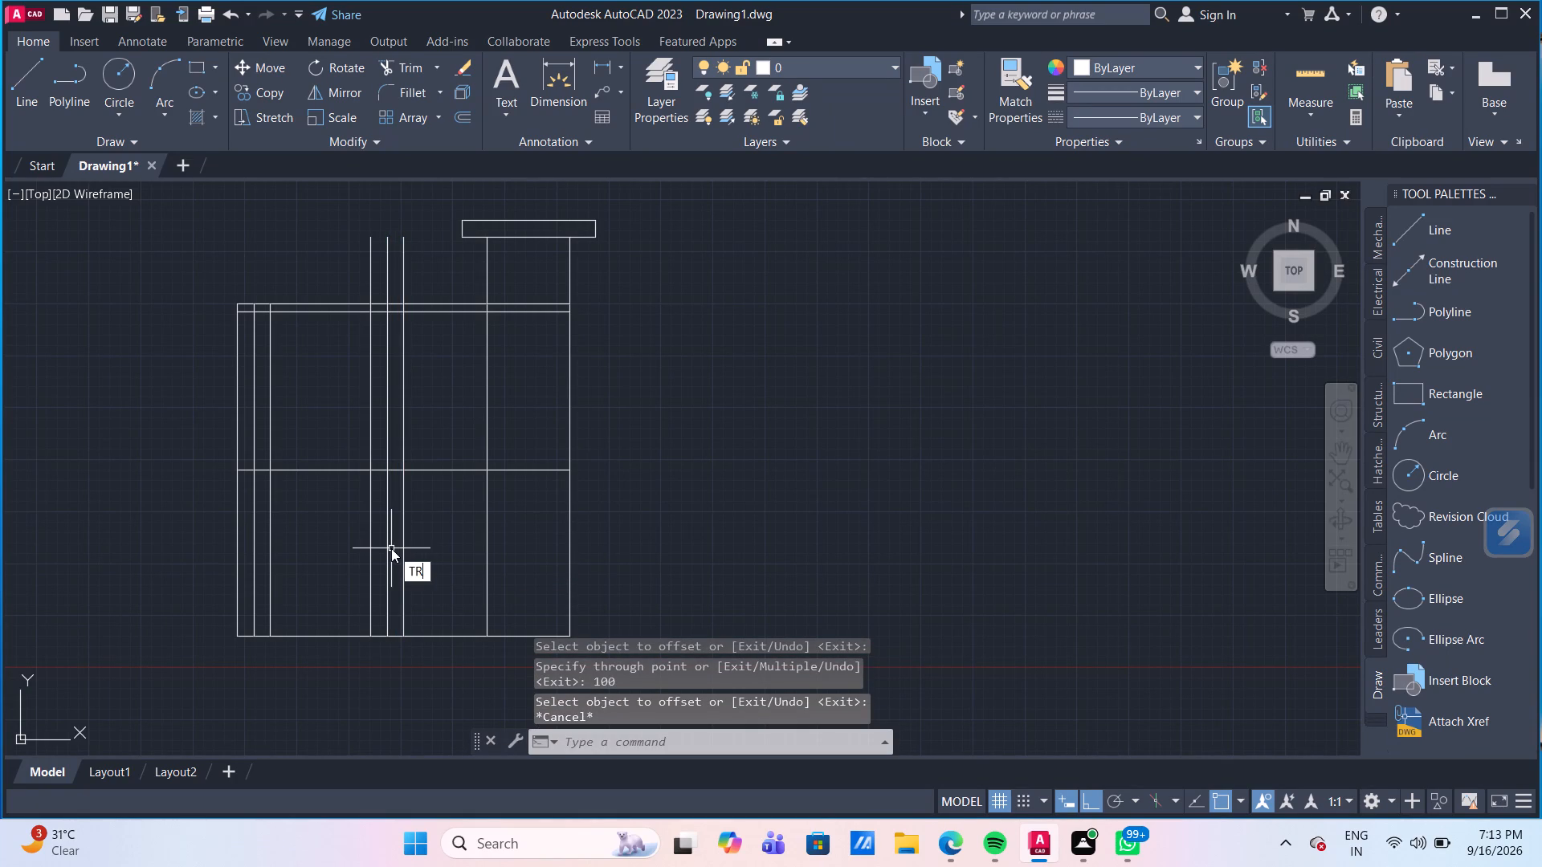
key("Return")
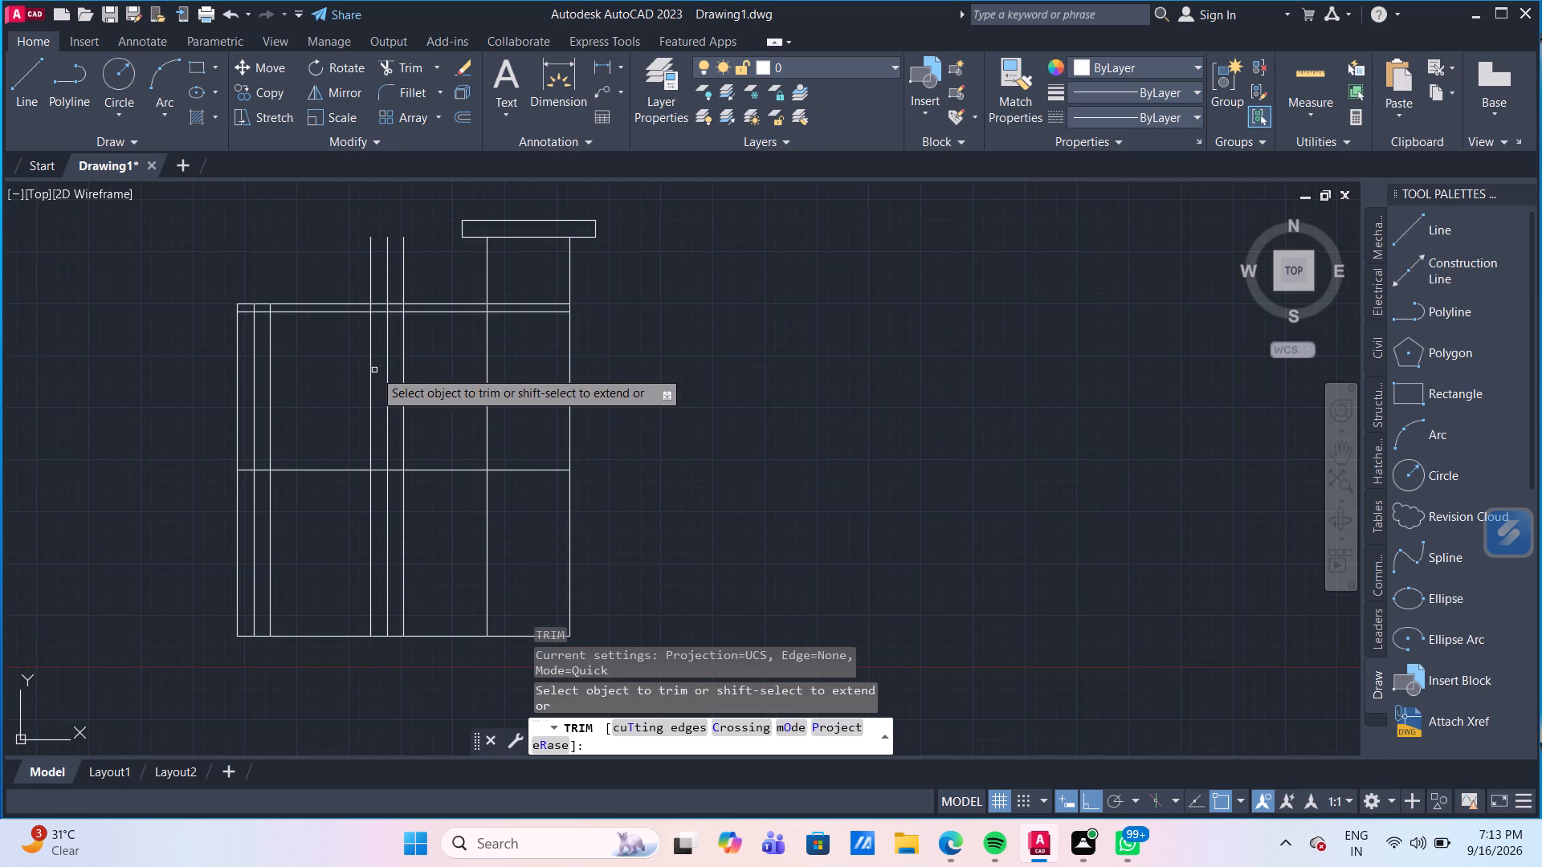
left_click(418, 270)
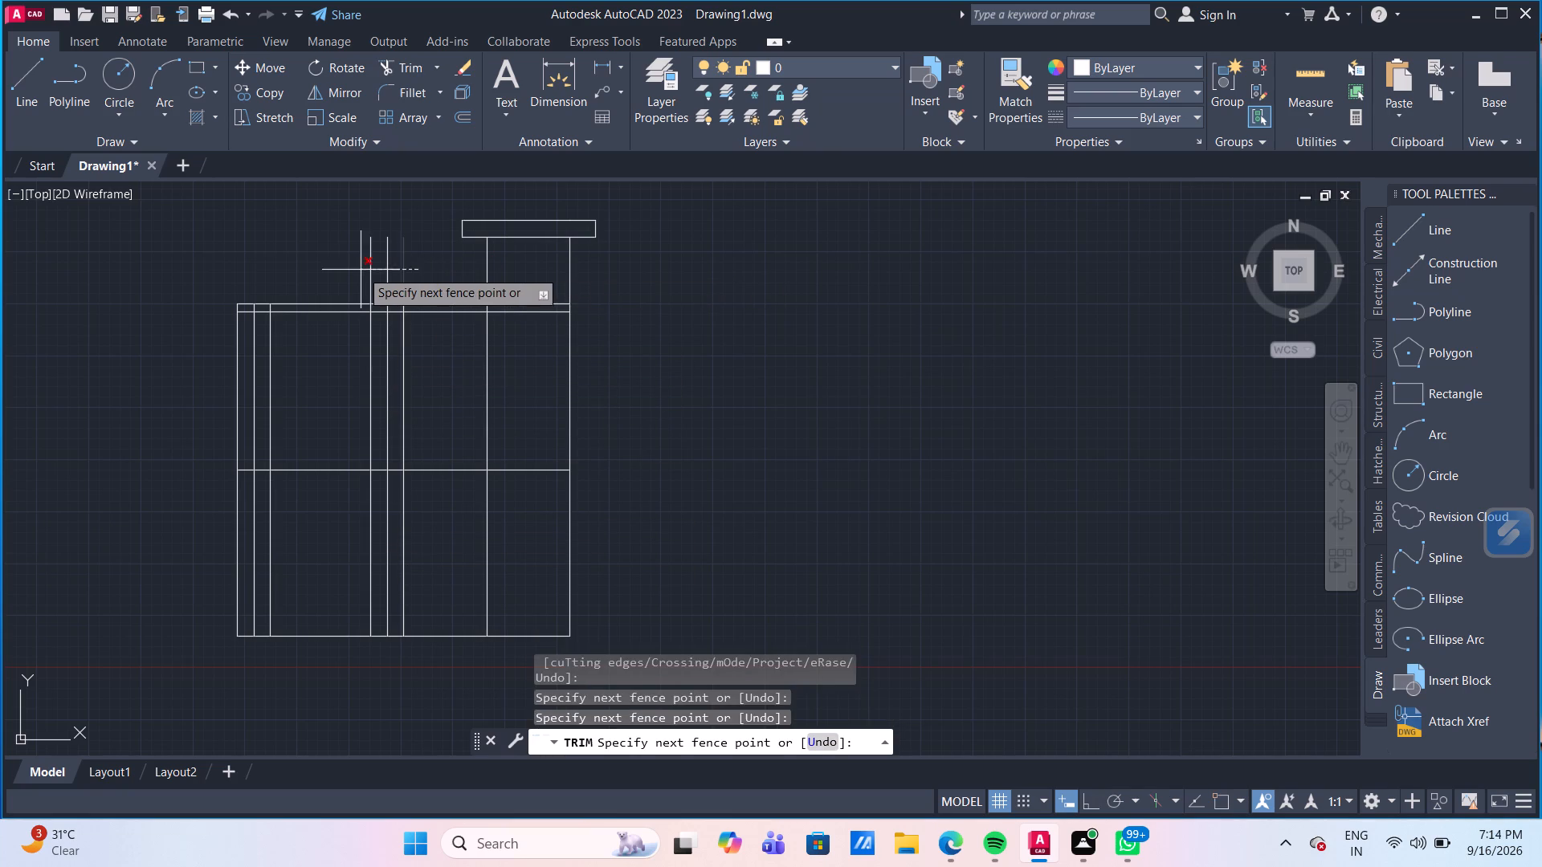
left_click(361, 270)
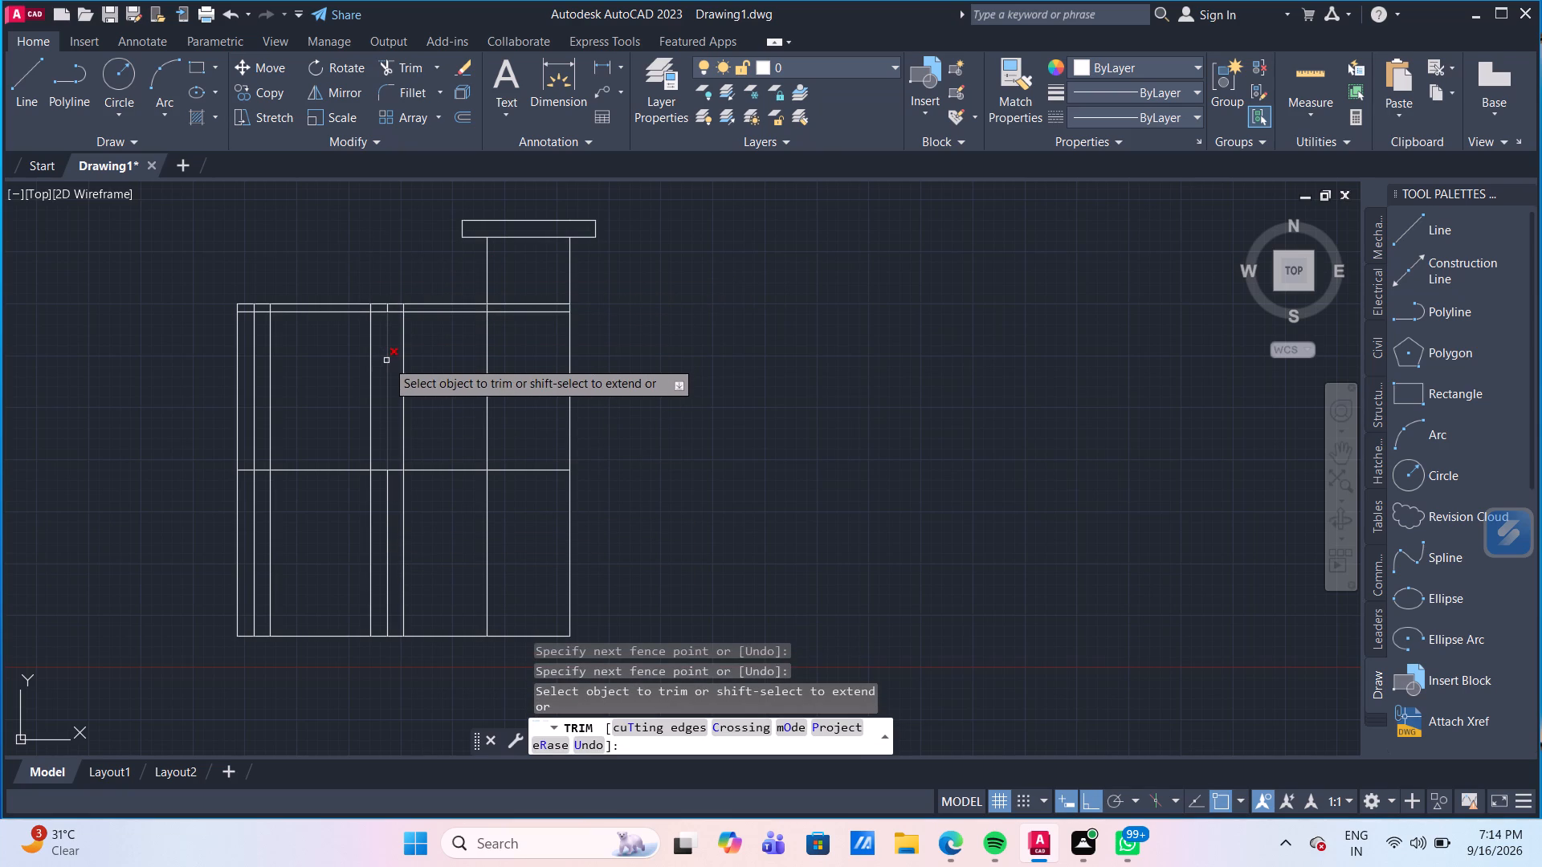
left_click(386, 360)
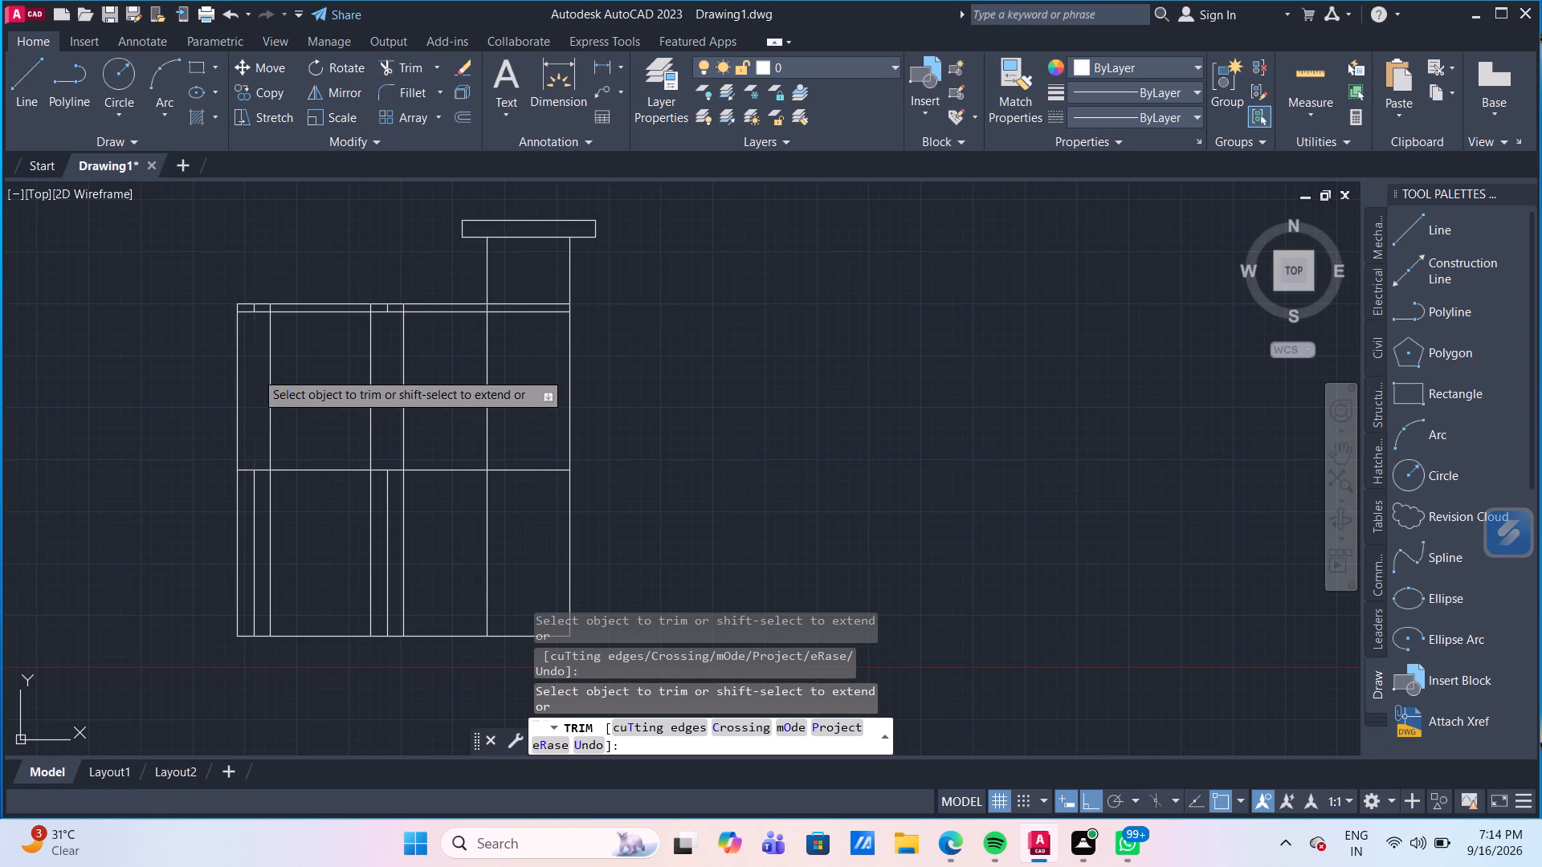
left_click(255, 372)
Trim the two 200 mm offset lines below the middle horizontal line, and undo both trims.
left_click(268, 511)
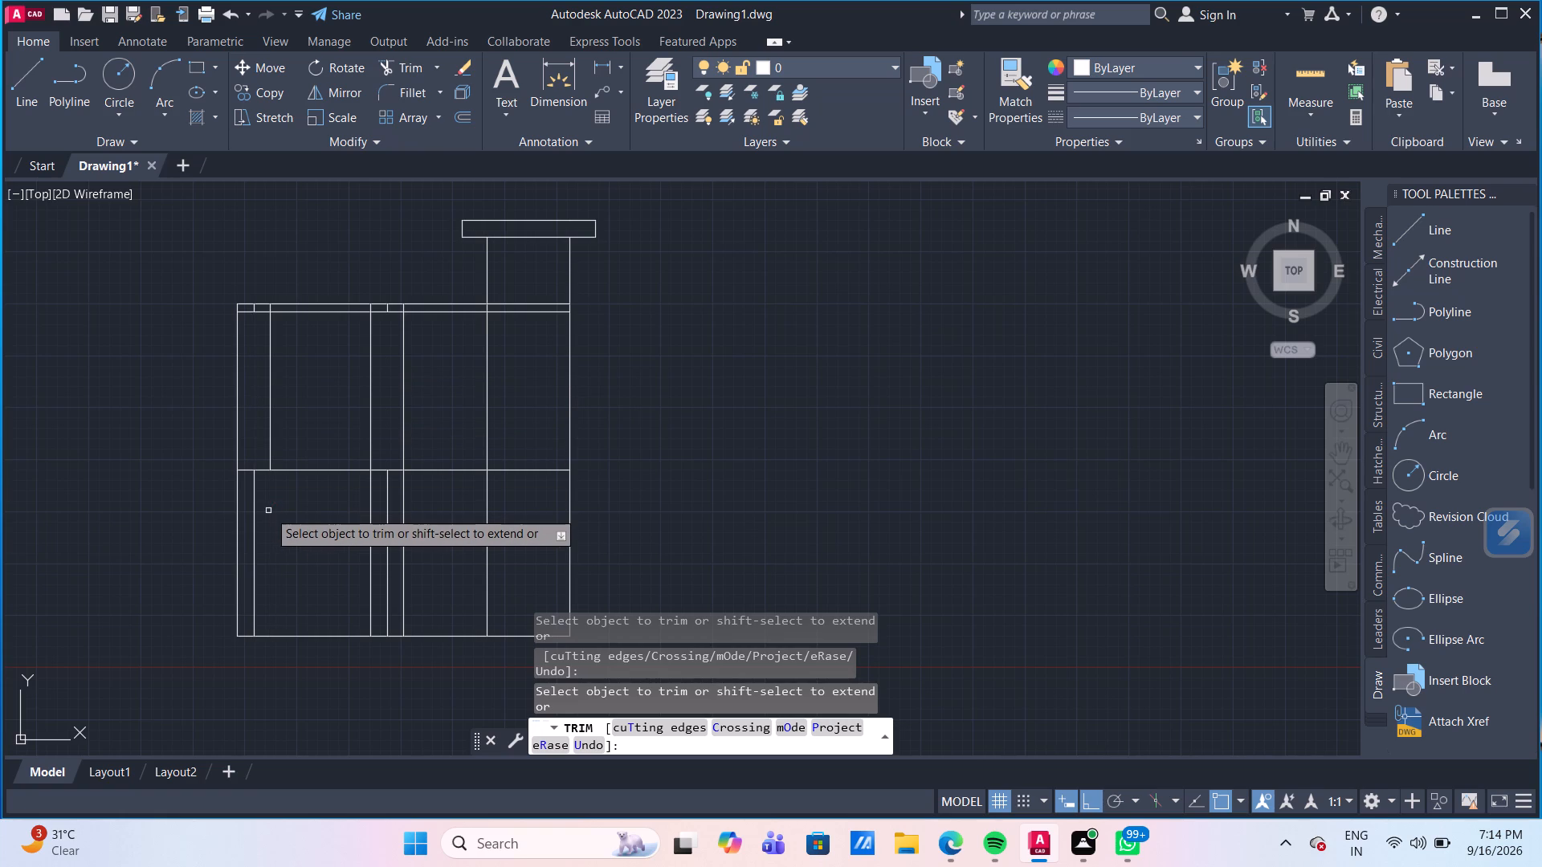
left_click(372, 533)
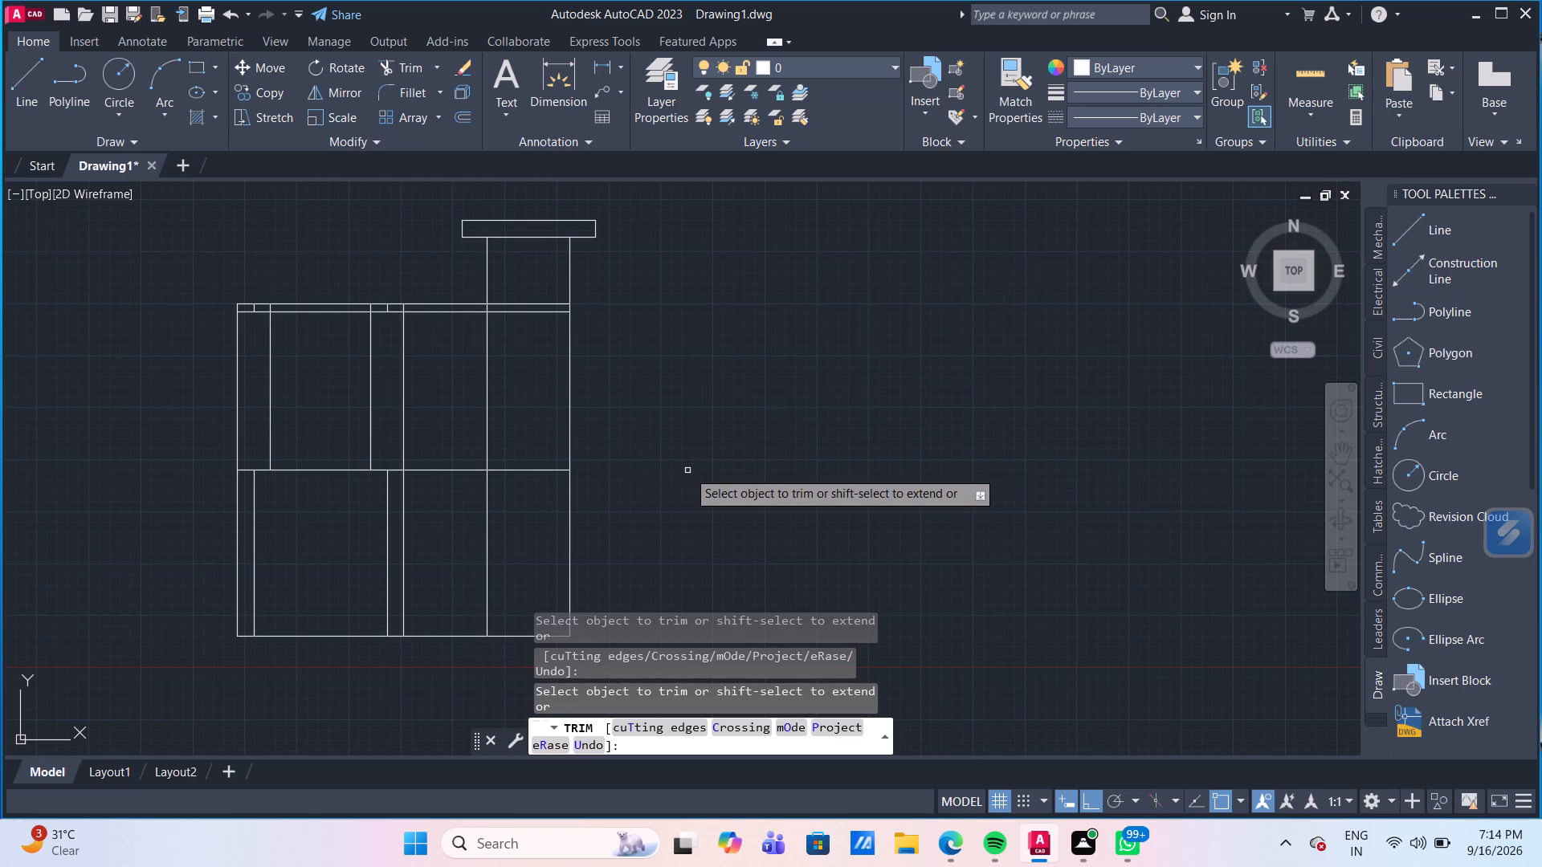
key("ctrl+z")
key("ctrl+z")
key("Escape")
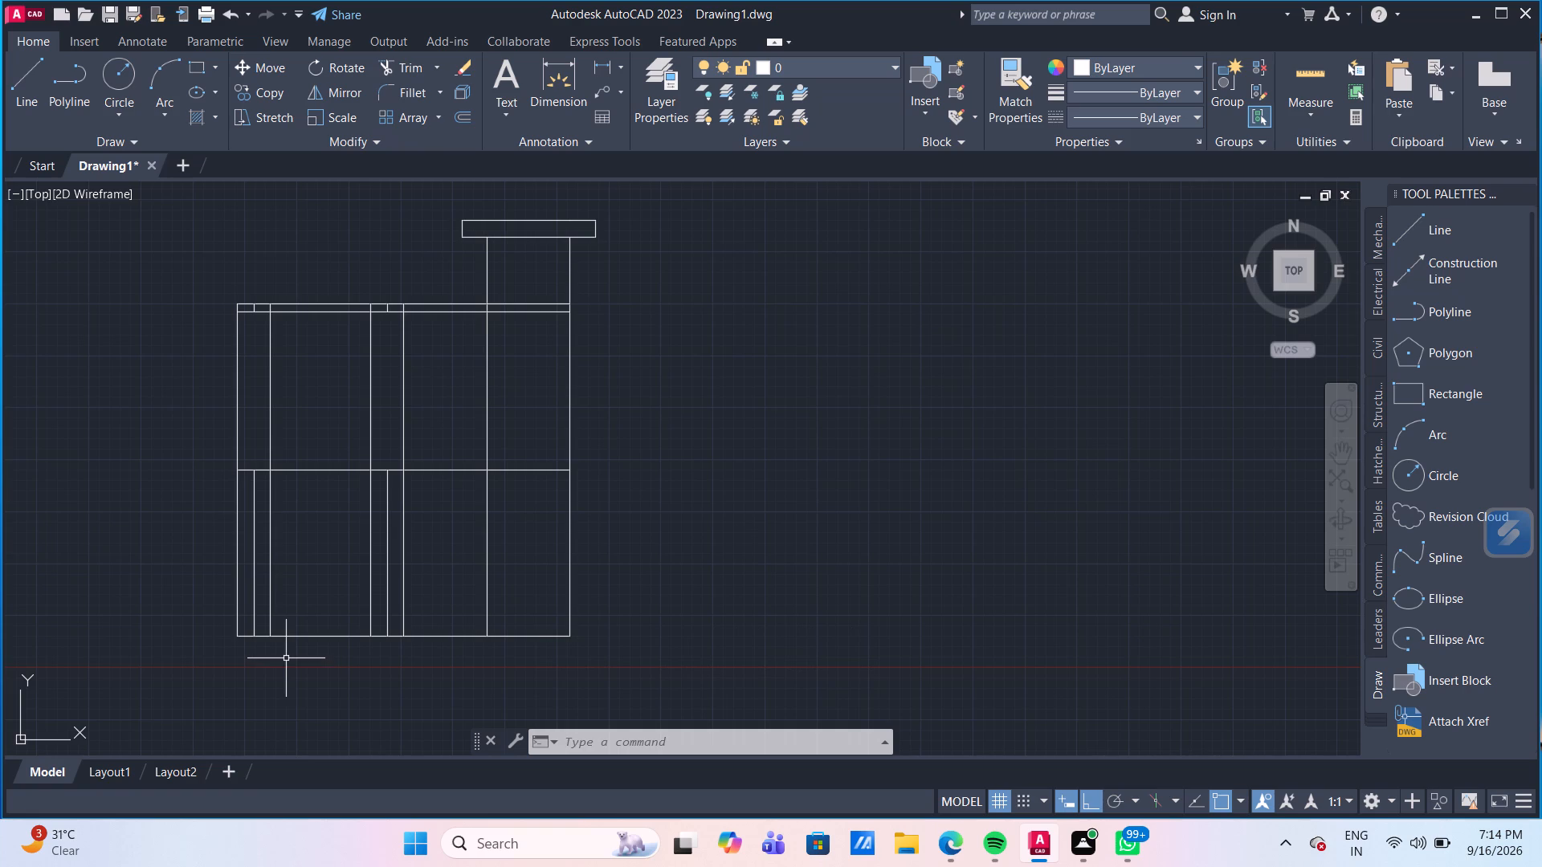
Stretch the outline's left side, including its two inner vertical lines, 400 mm to the left.
left_click(286, 658)
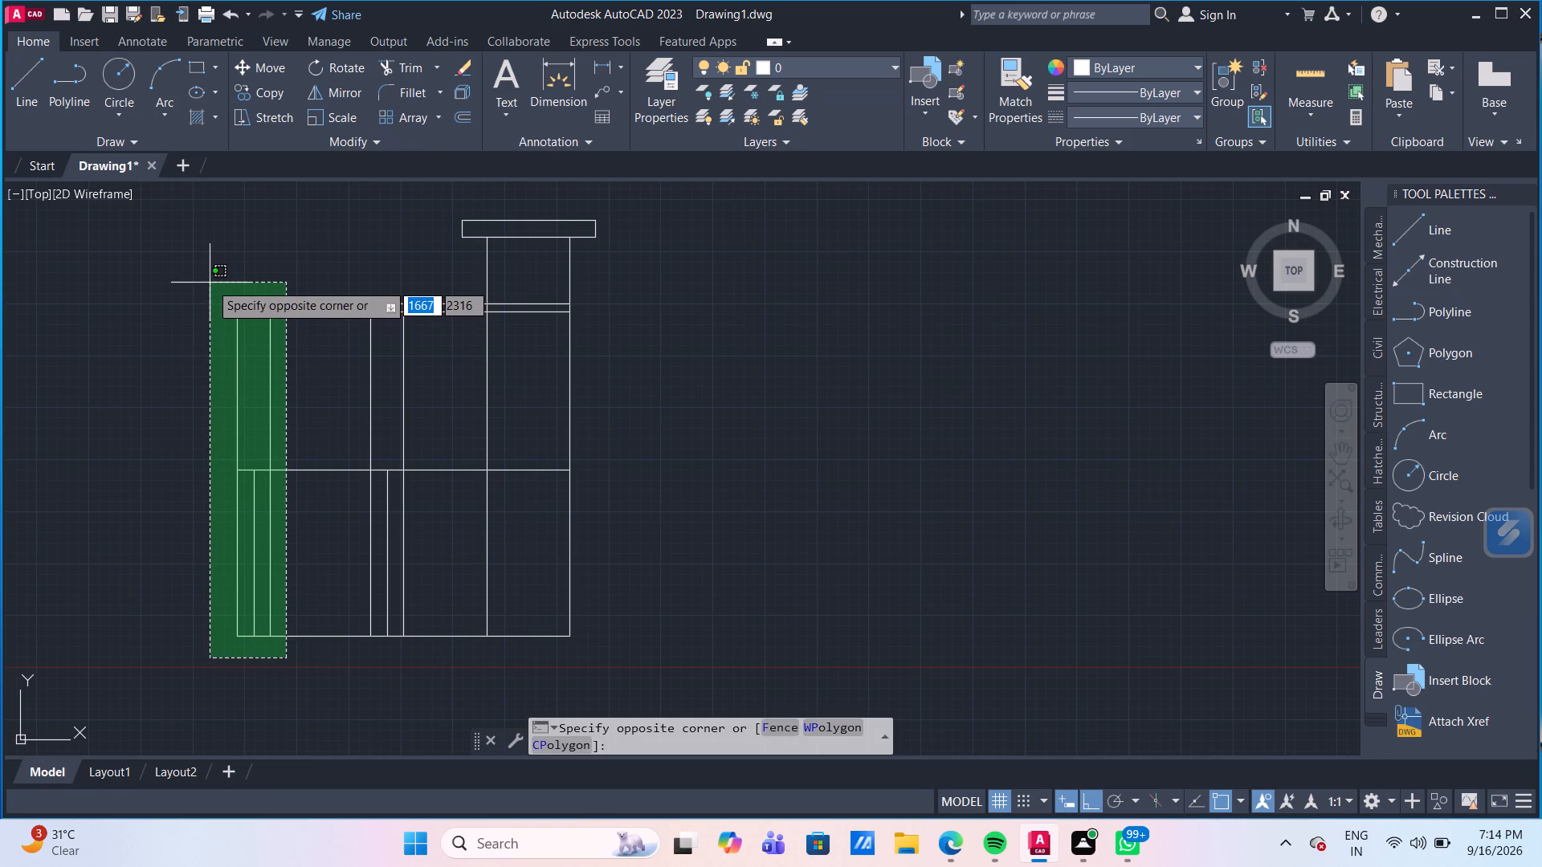
left_click(210, 283)
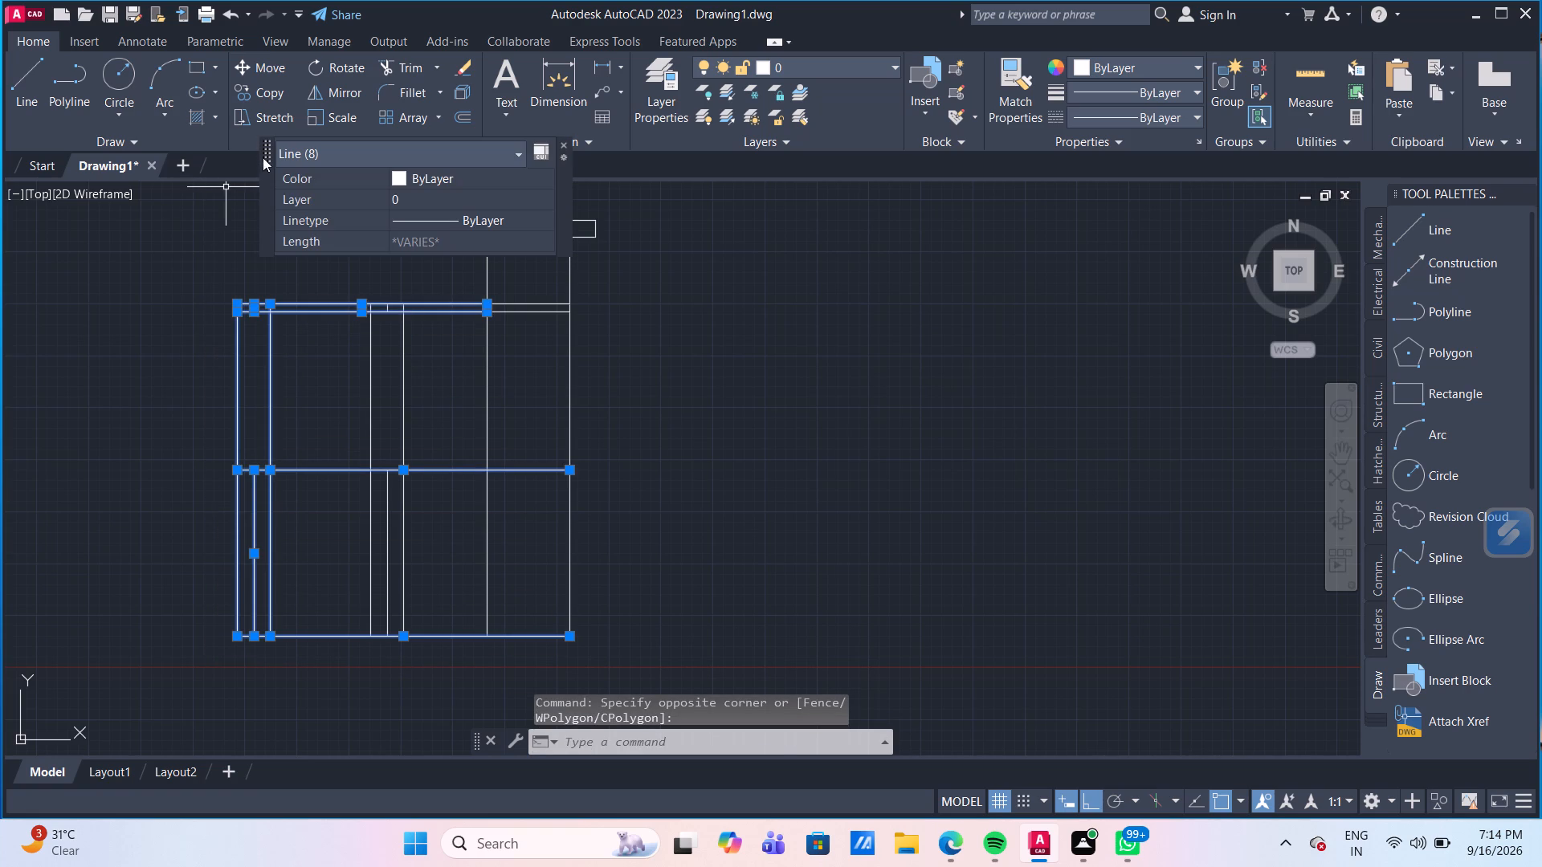
left_click(261, 109)
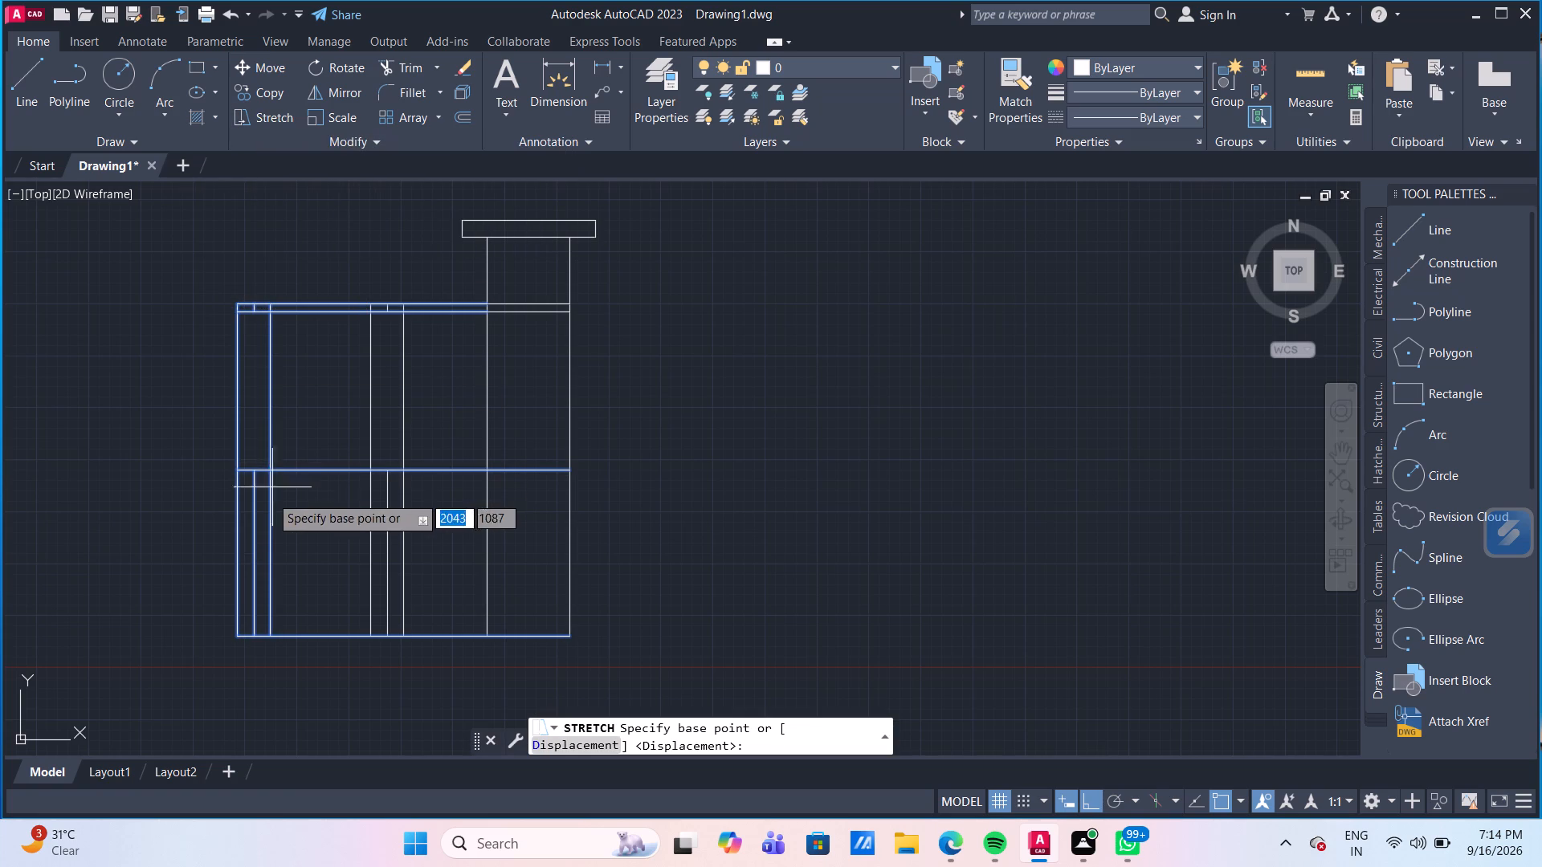
left_click(234, 471)
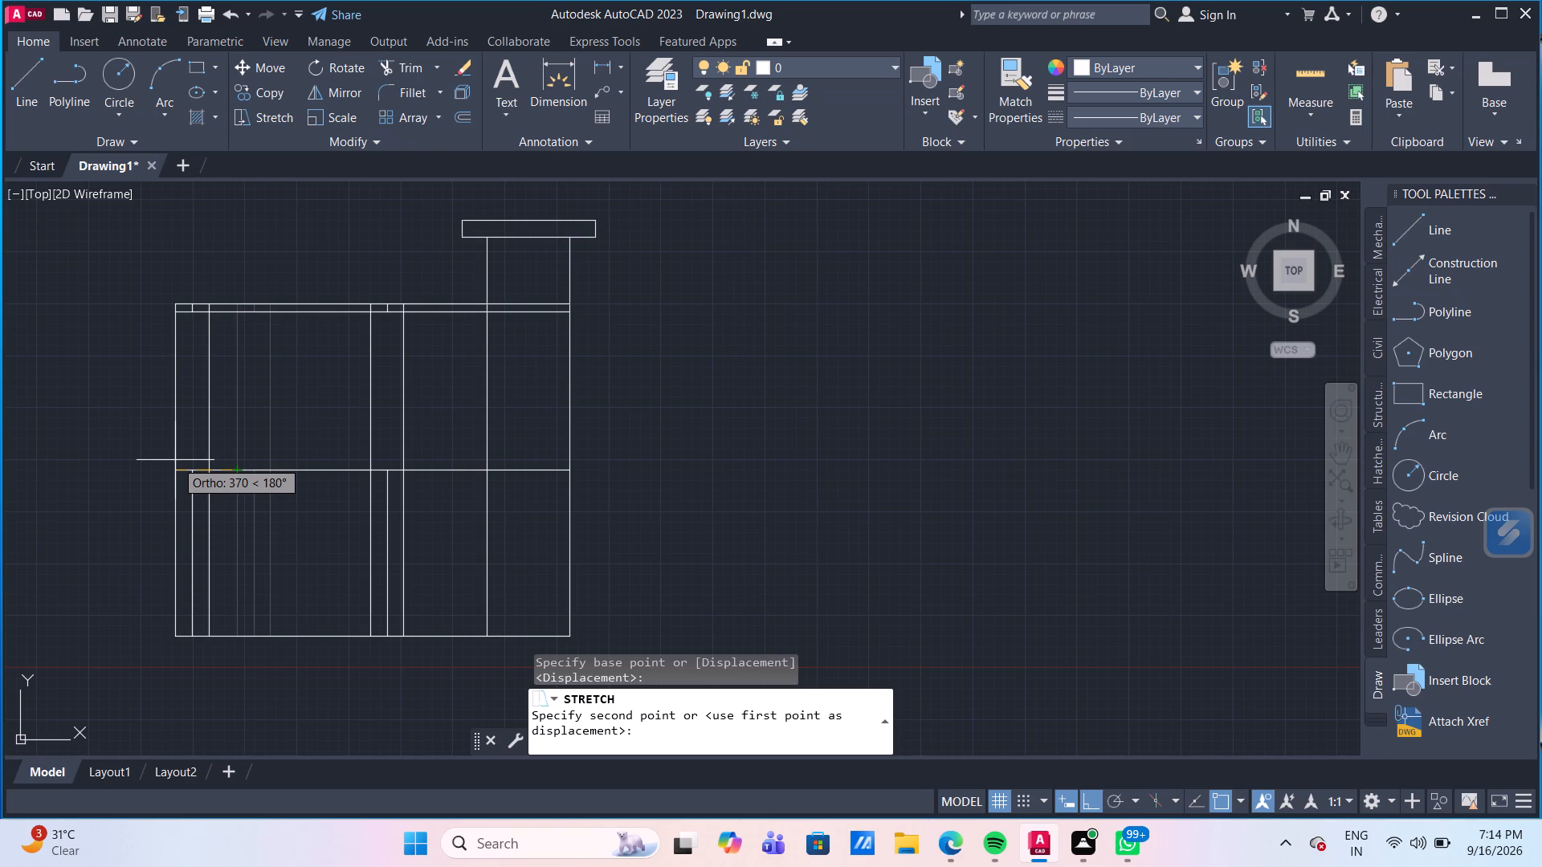
type("400")
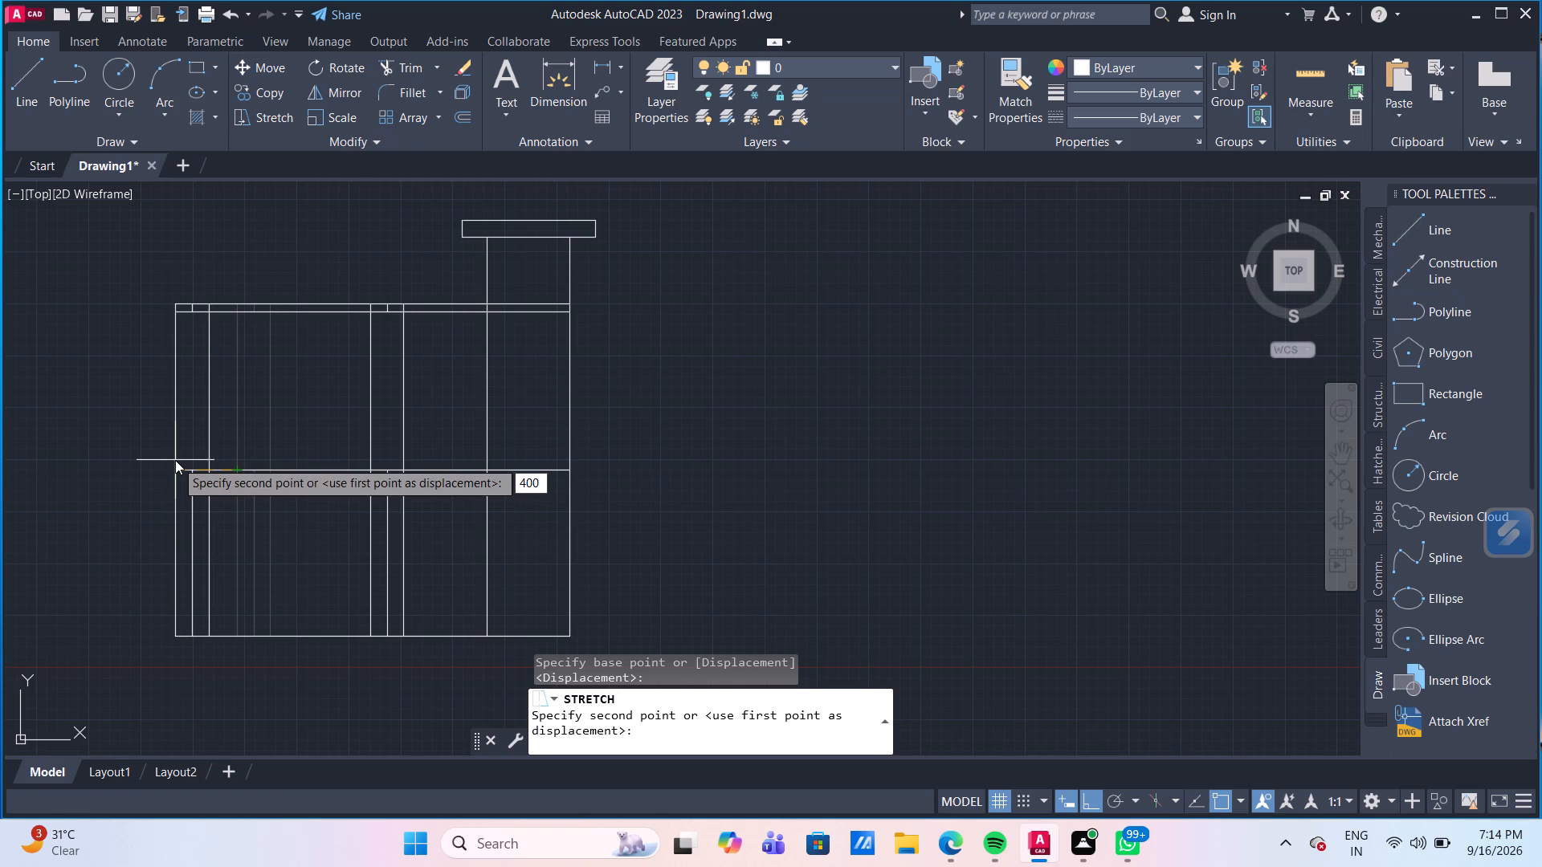
key("Return")
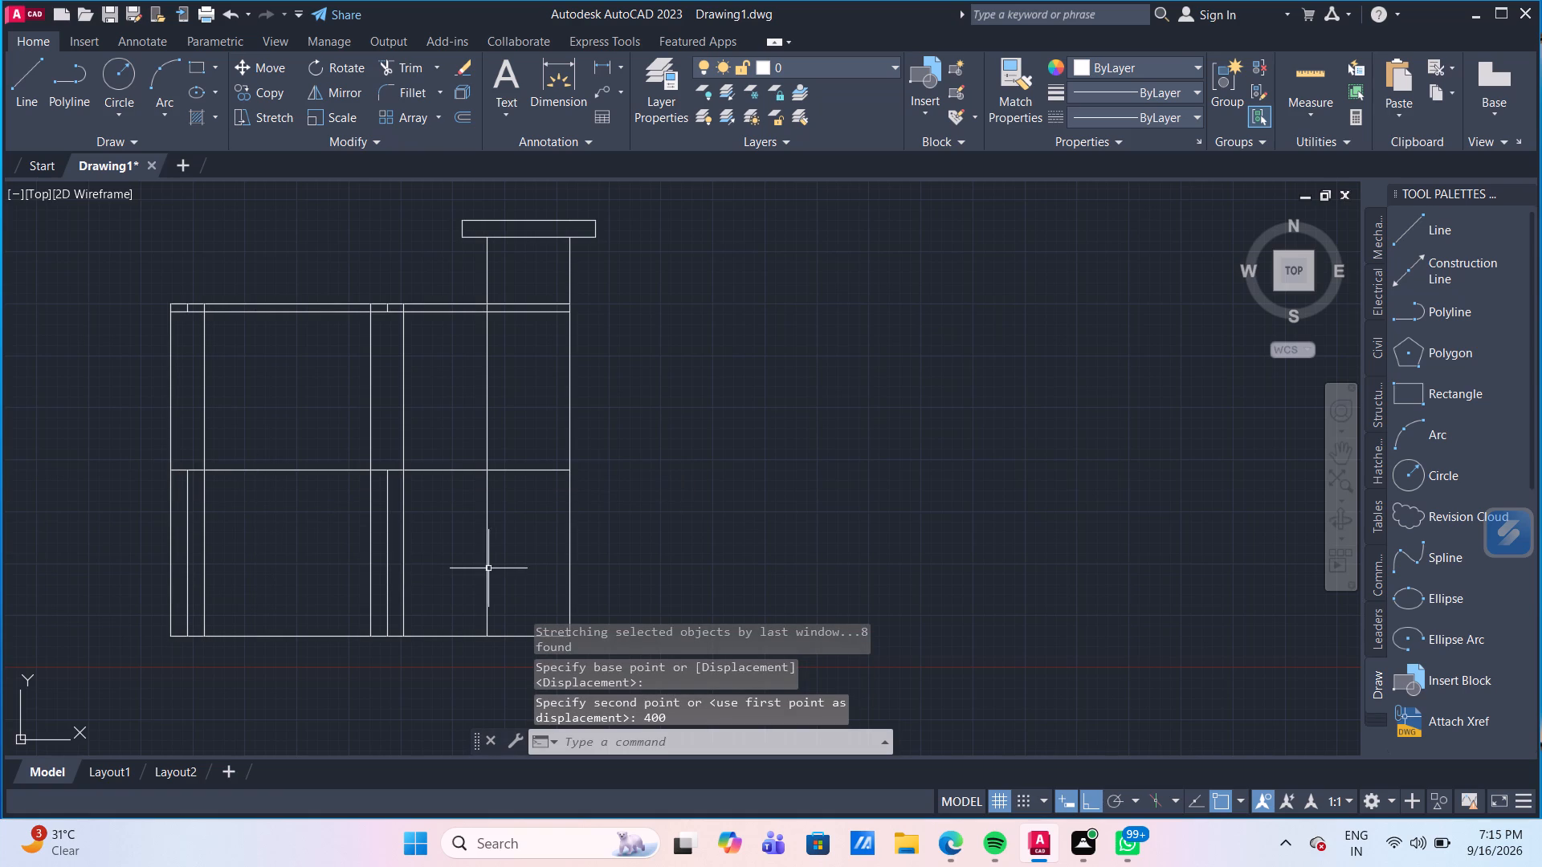
Stretch the outline's right side, together with the right end of the column cap, 100 mm to the right.
scroll(488, 568, "down", 1)
middle_click_drag(487, 568, 439, 543)
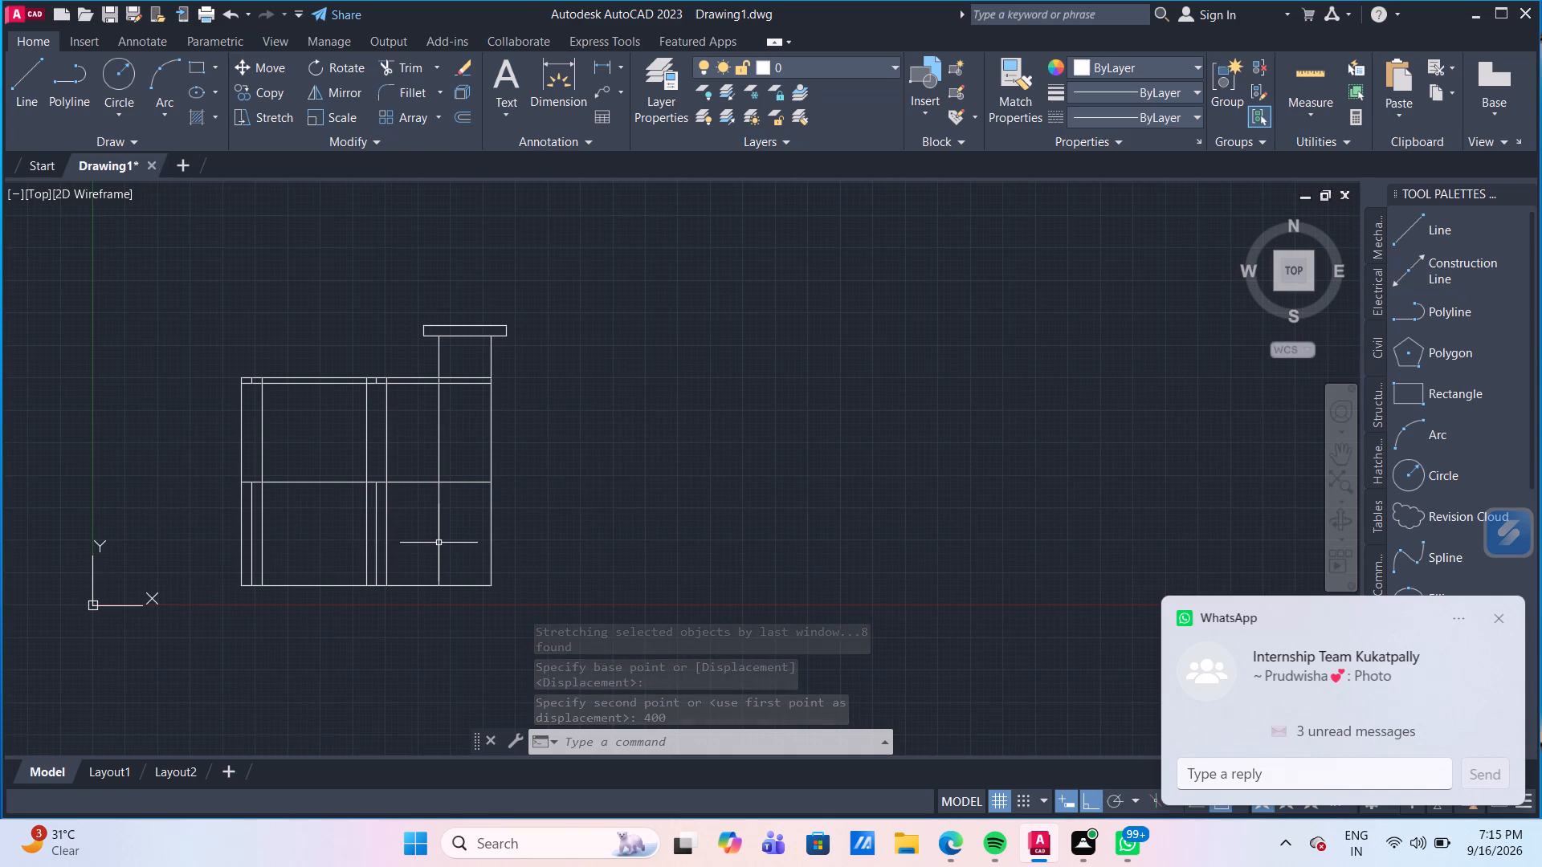
scroll(442, 537, "up", 1)
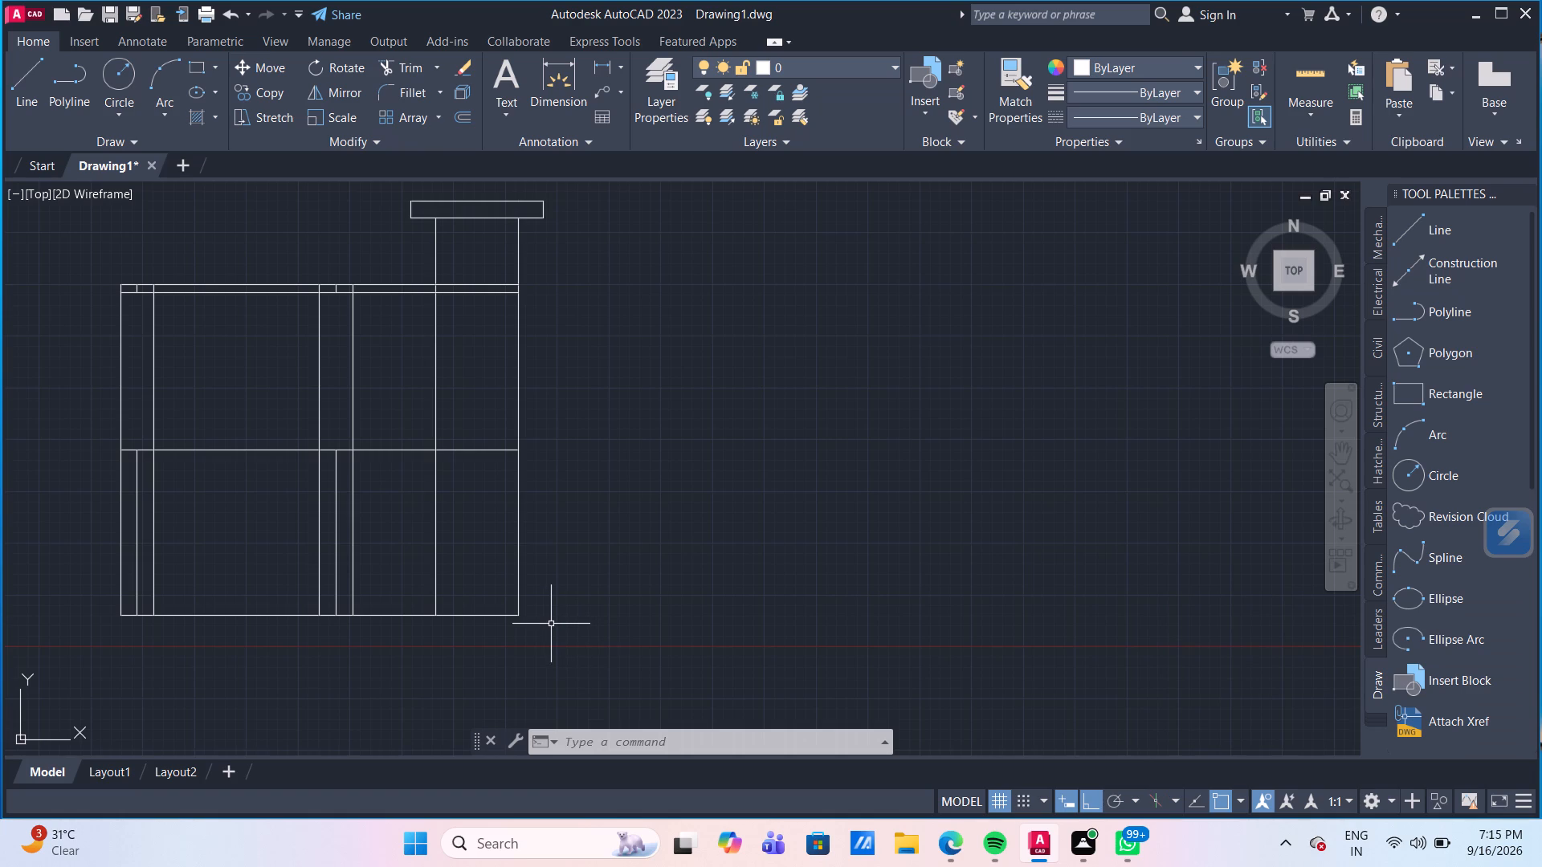
left_click(551, 624)
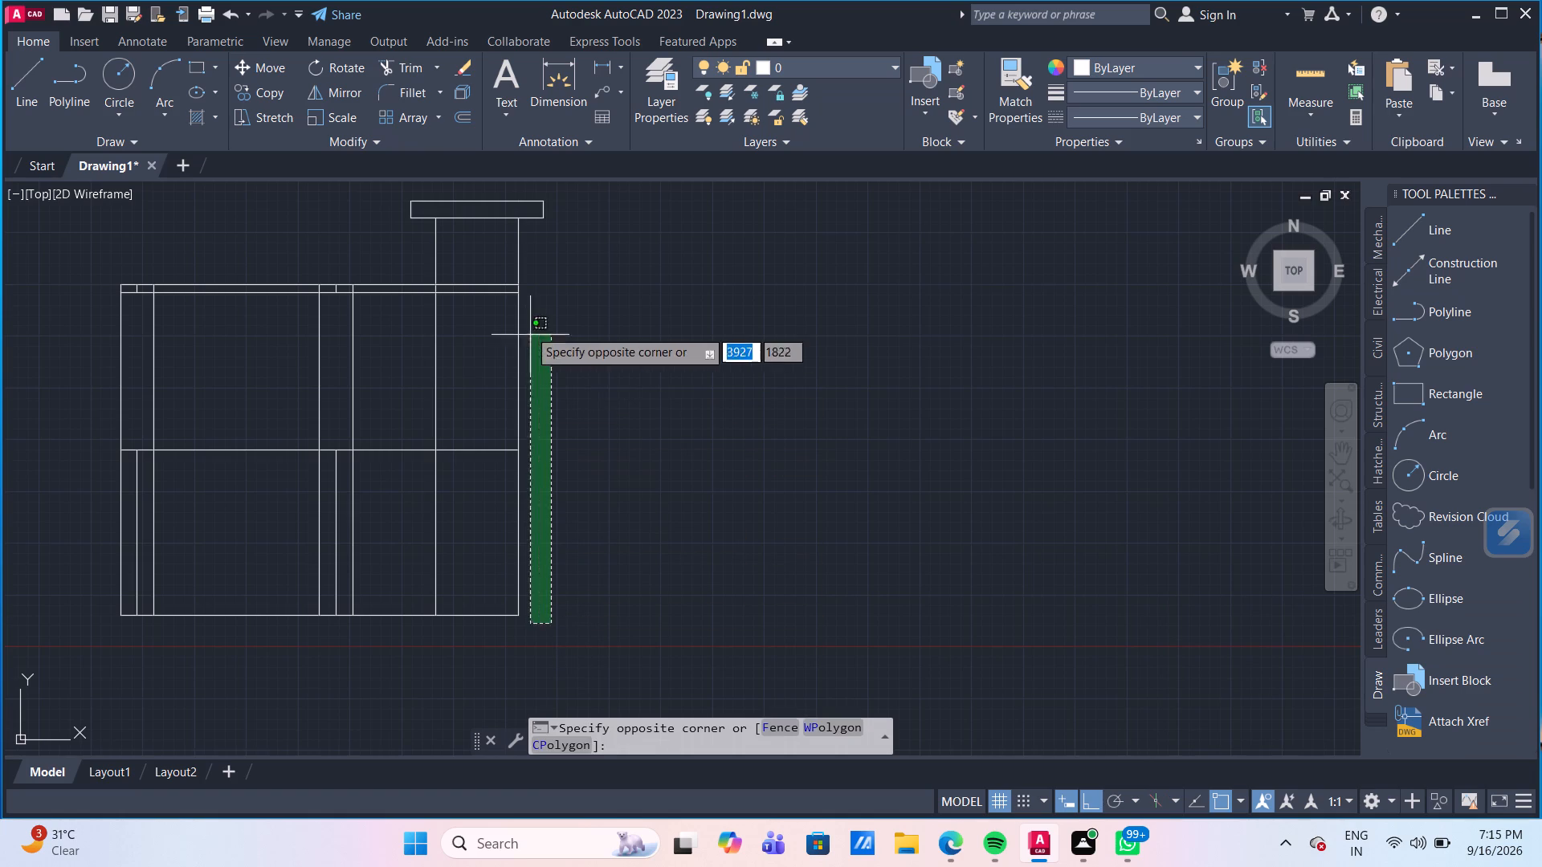
left_click(503, 189)
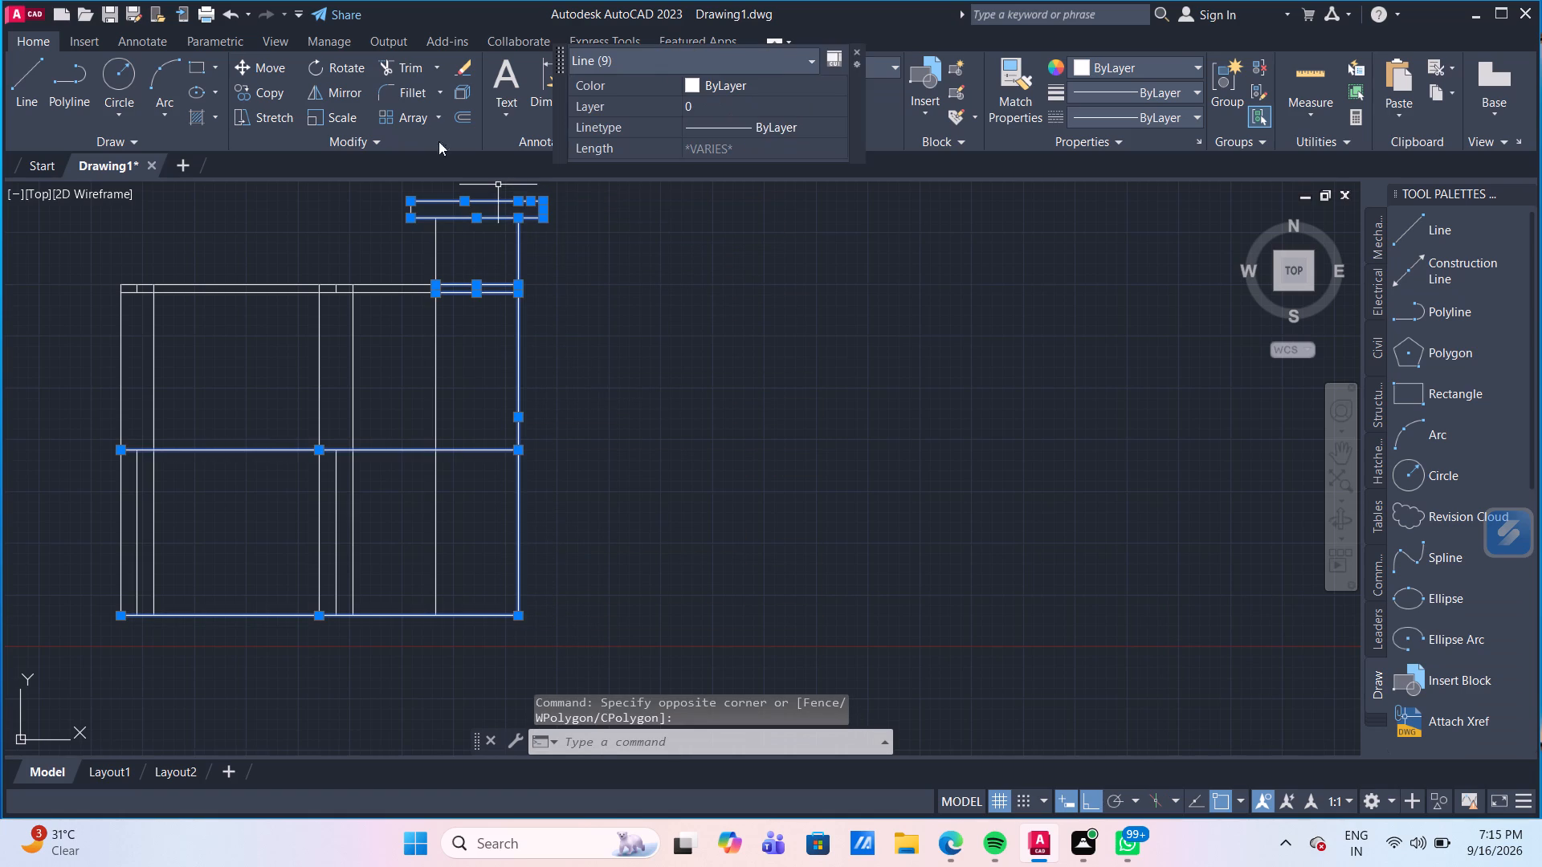
left_click(261, 121)
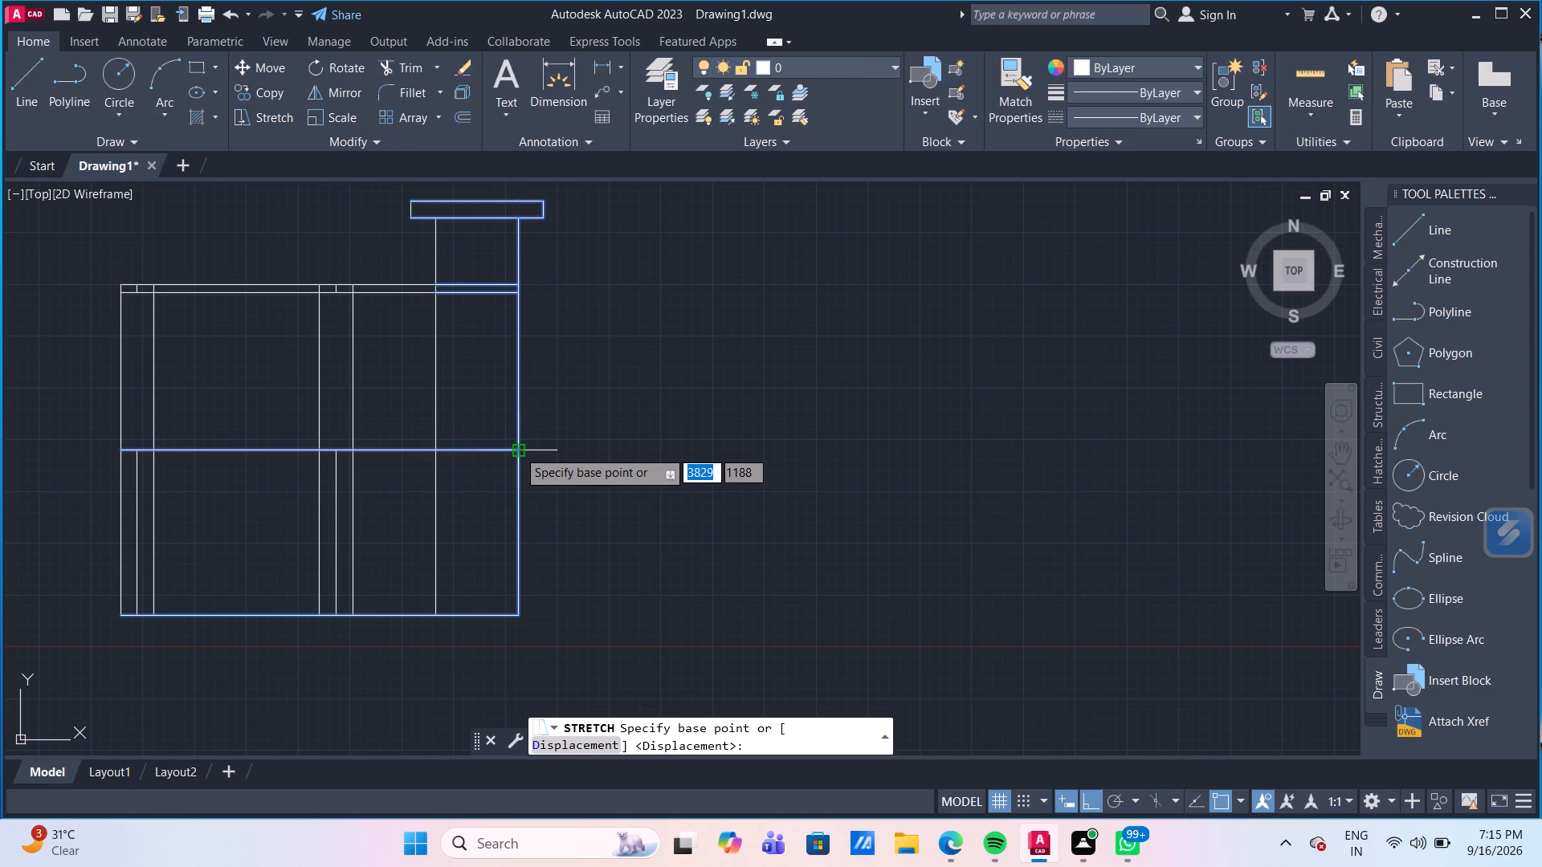
left_click(517, 450)
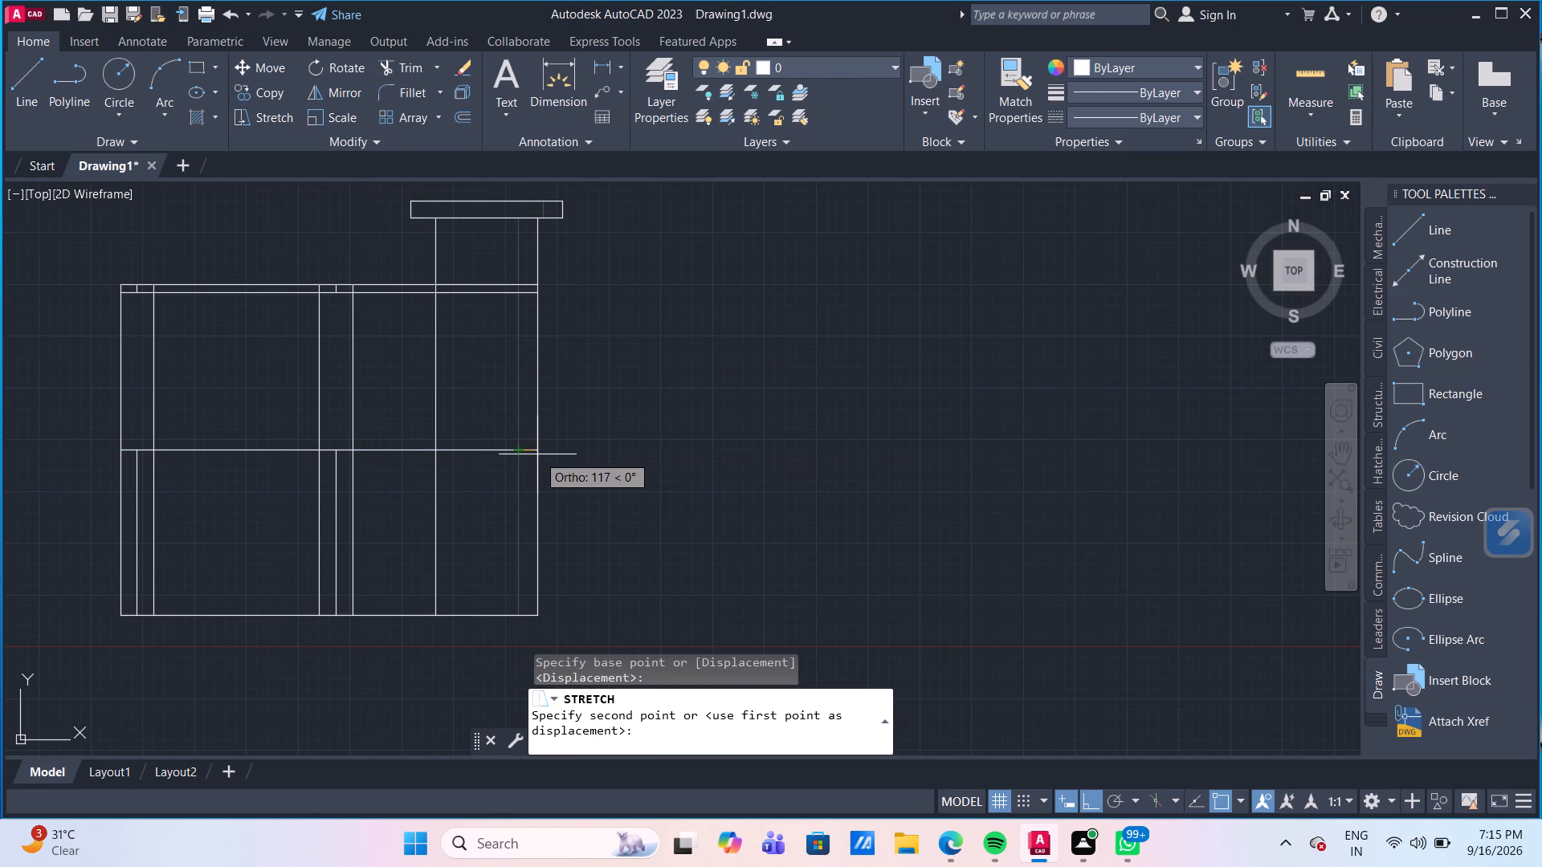
type("100")
key("Return")
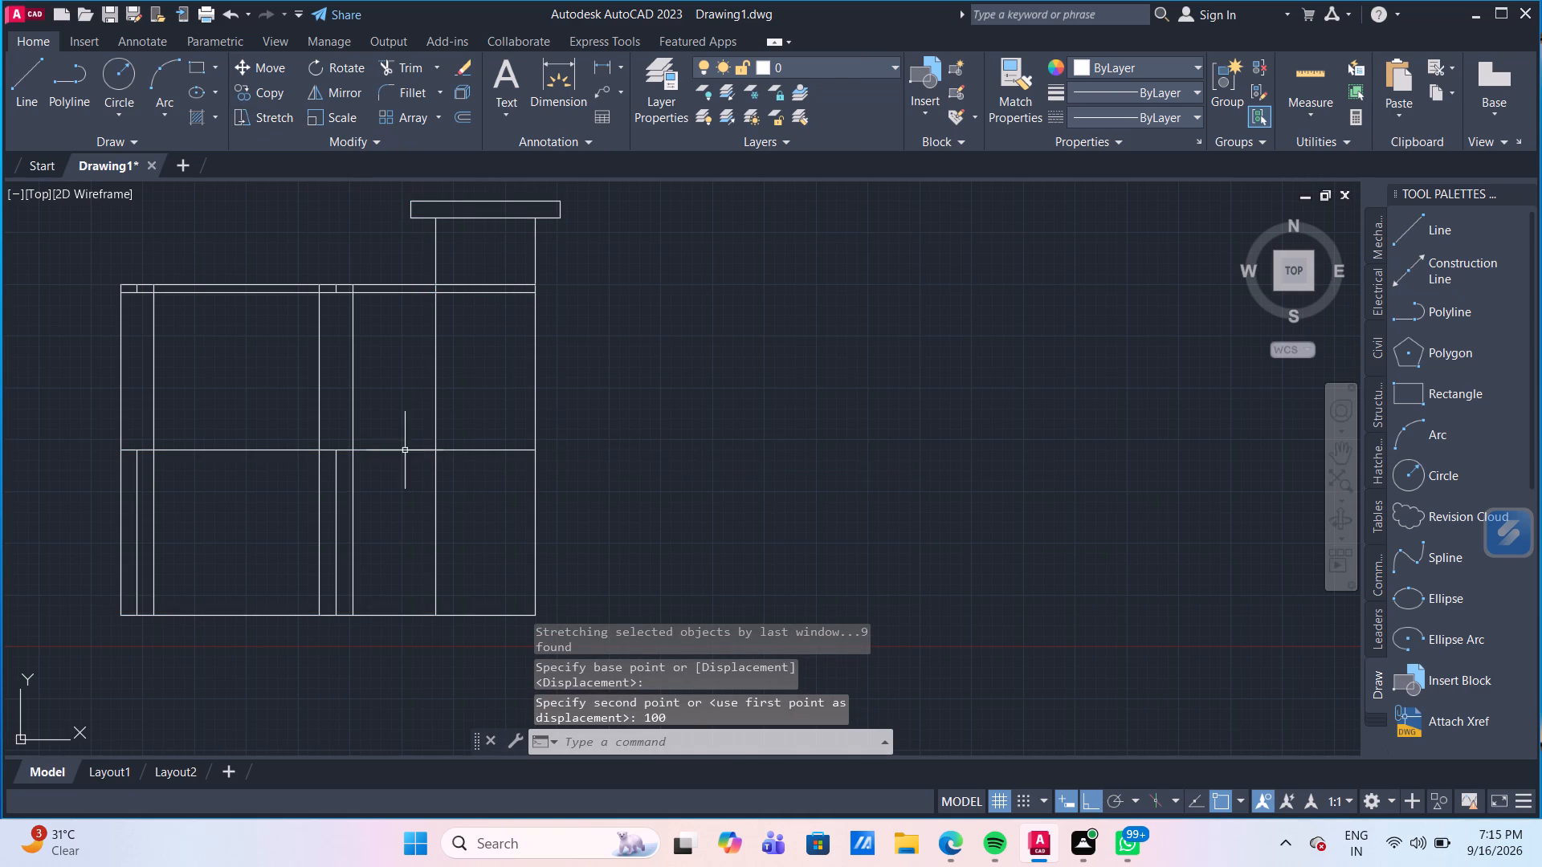
Delete the rightmost of the three middle vertical lines.
middle_click_drag(451, 369, 458, 381)
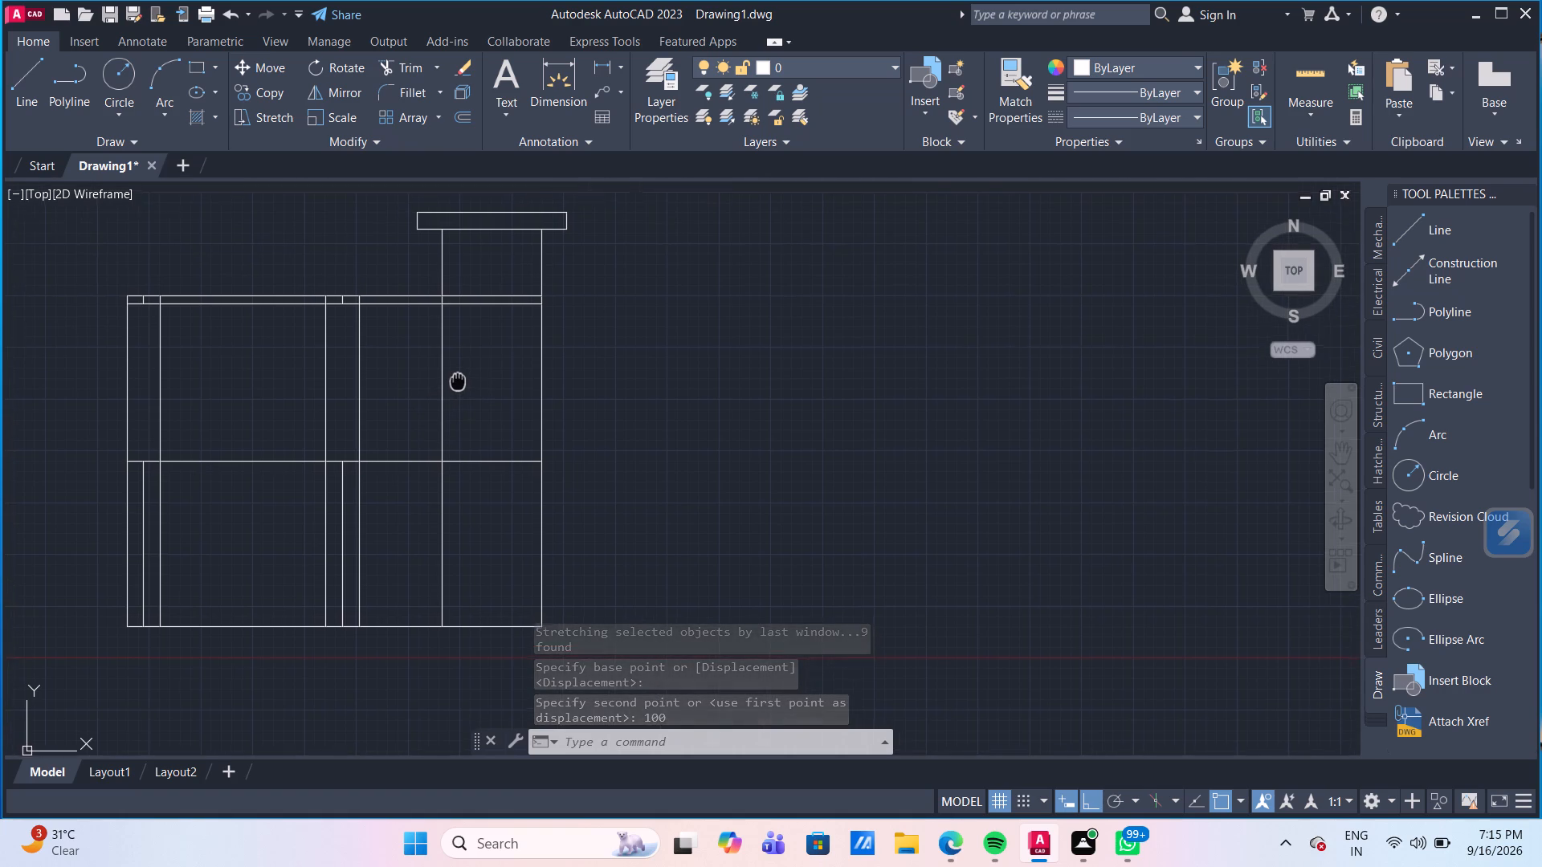
middle_click_drag(458, 381, 455, 401)
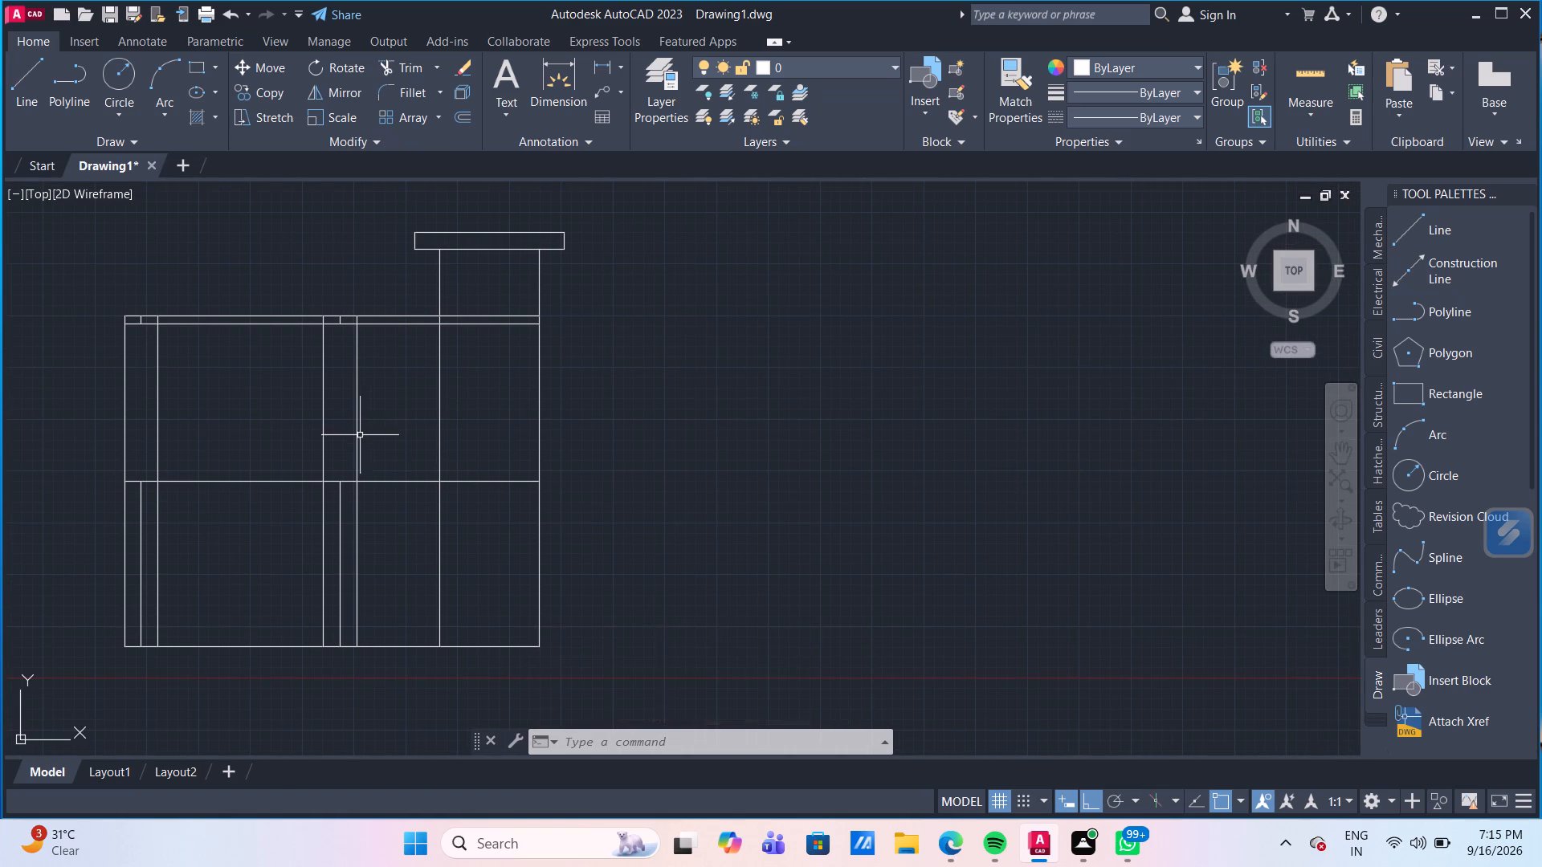
middle_click_drag(222, 568, 240, 535)
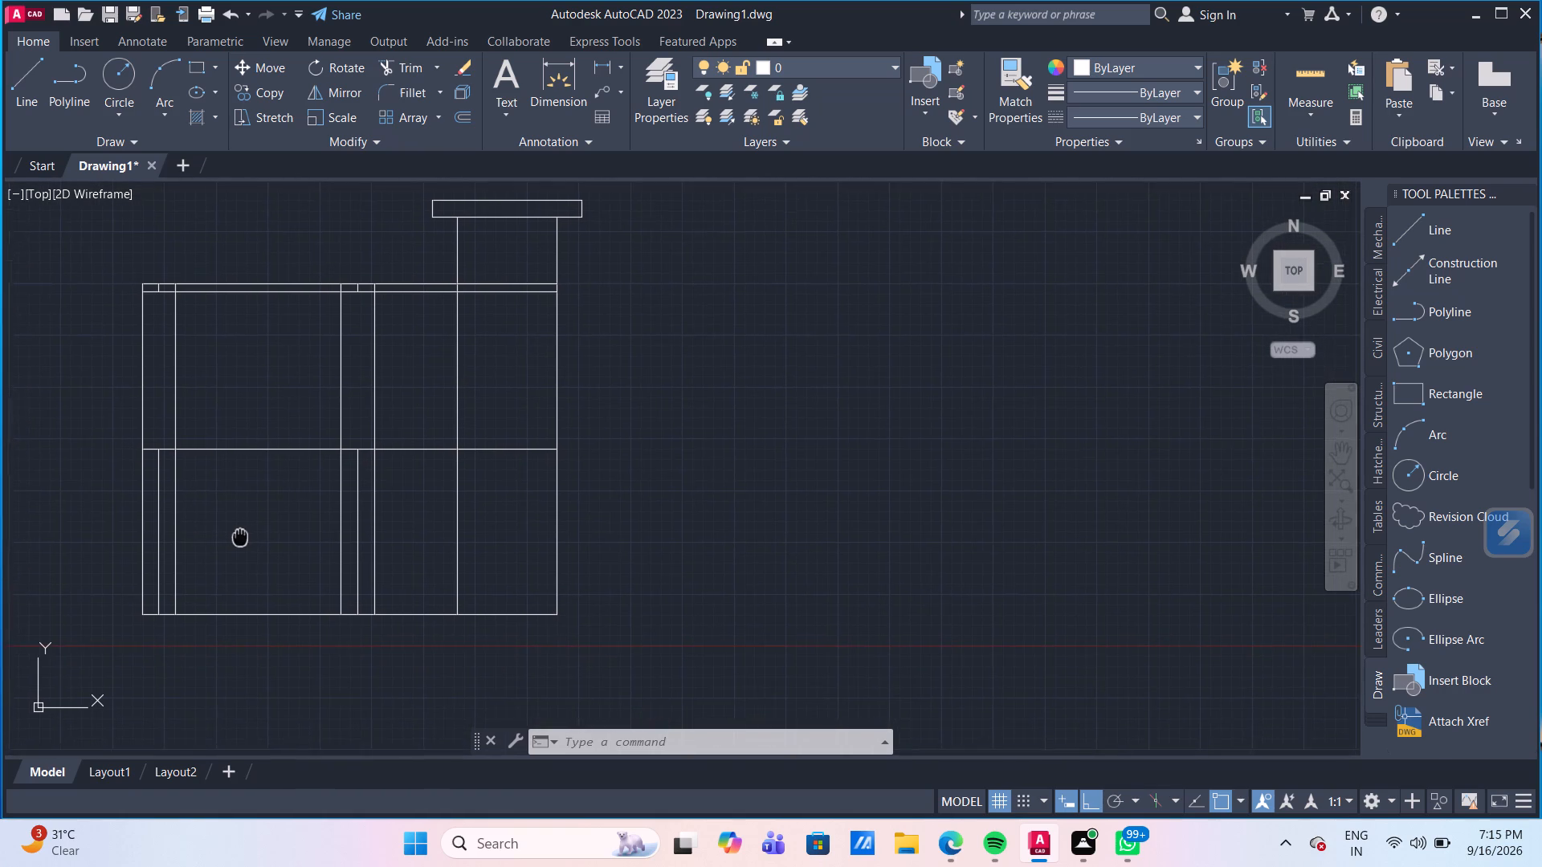
middle_click_drag(240, 535, 244, 530)
scroll(242, 531, "up", 1)
scroll(246, 530, "down", 1)
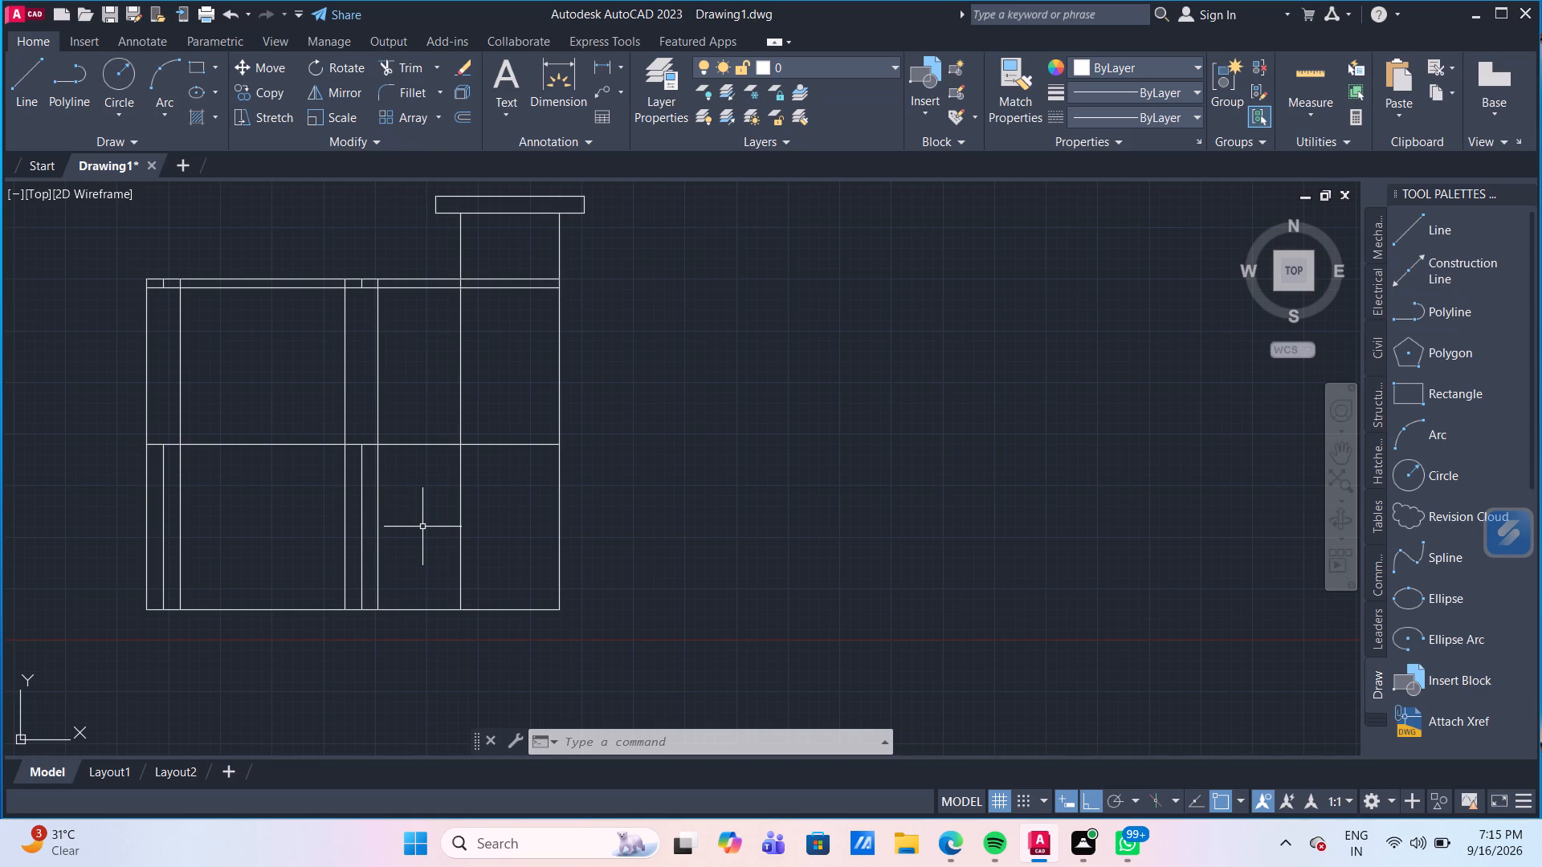
left_click(377, 507)
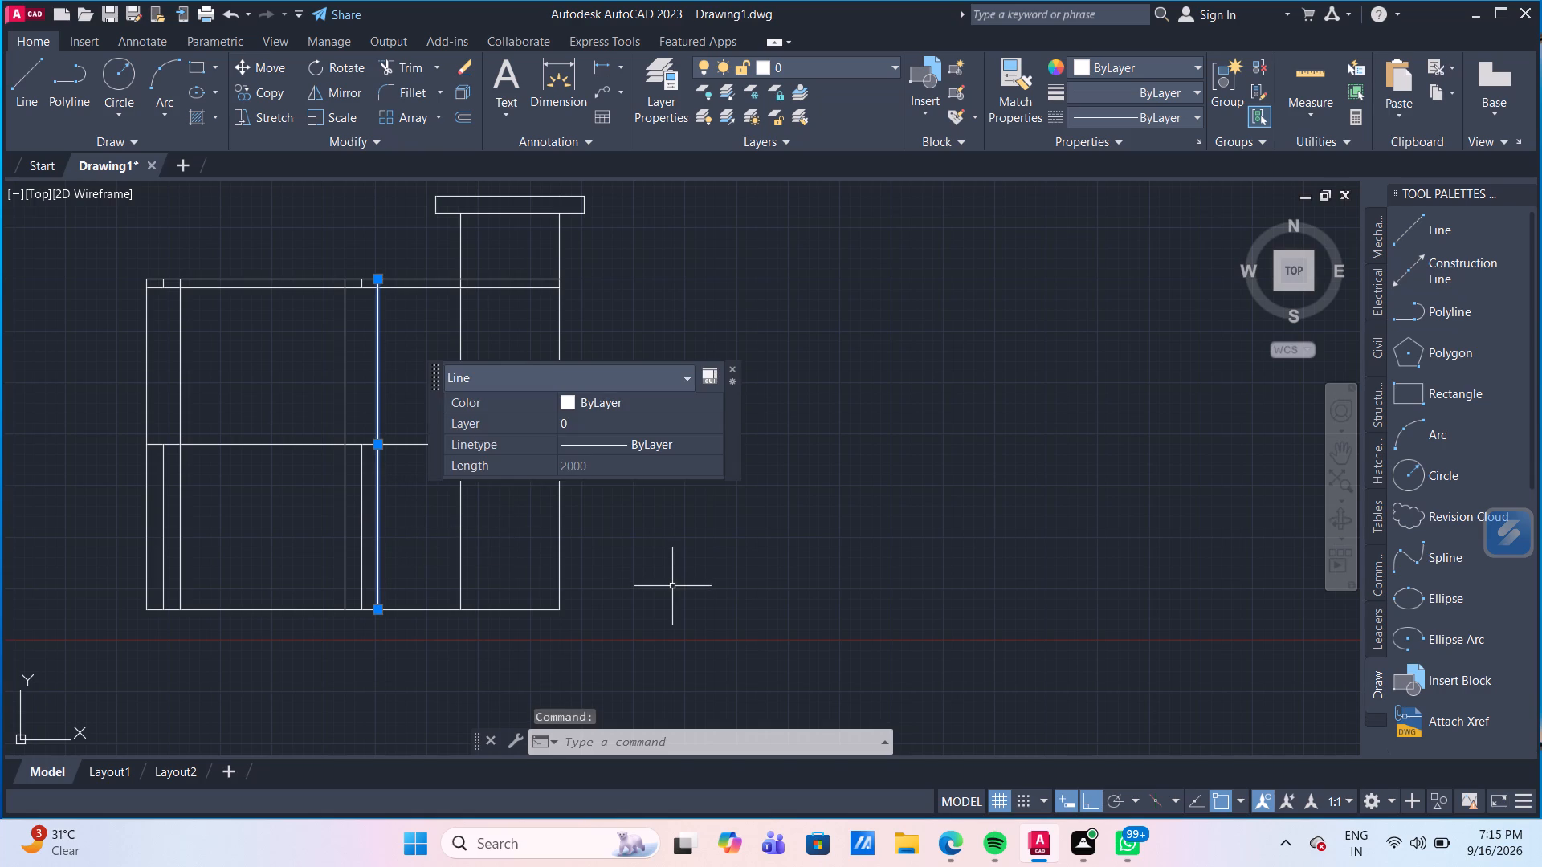
key("Delete")
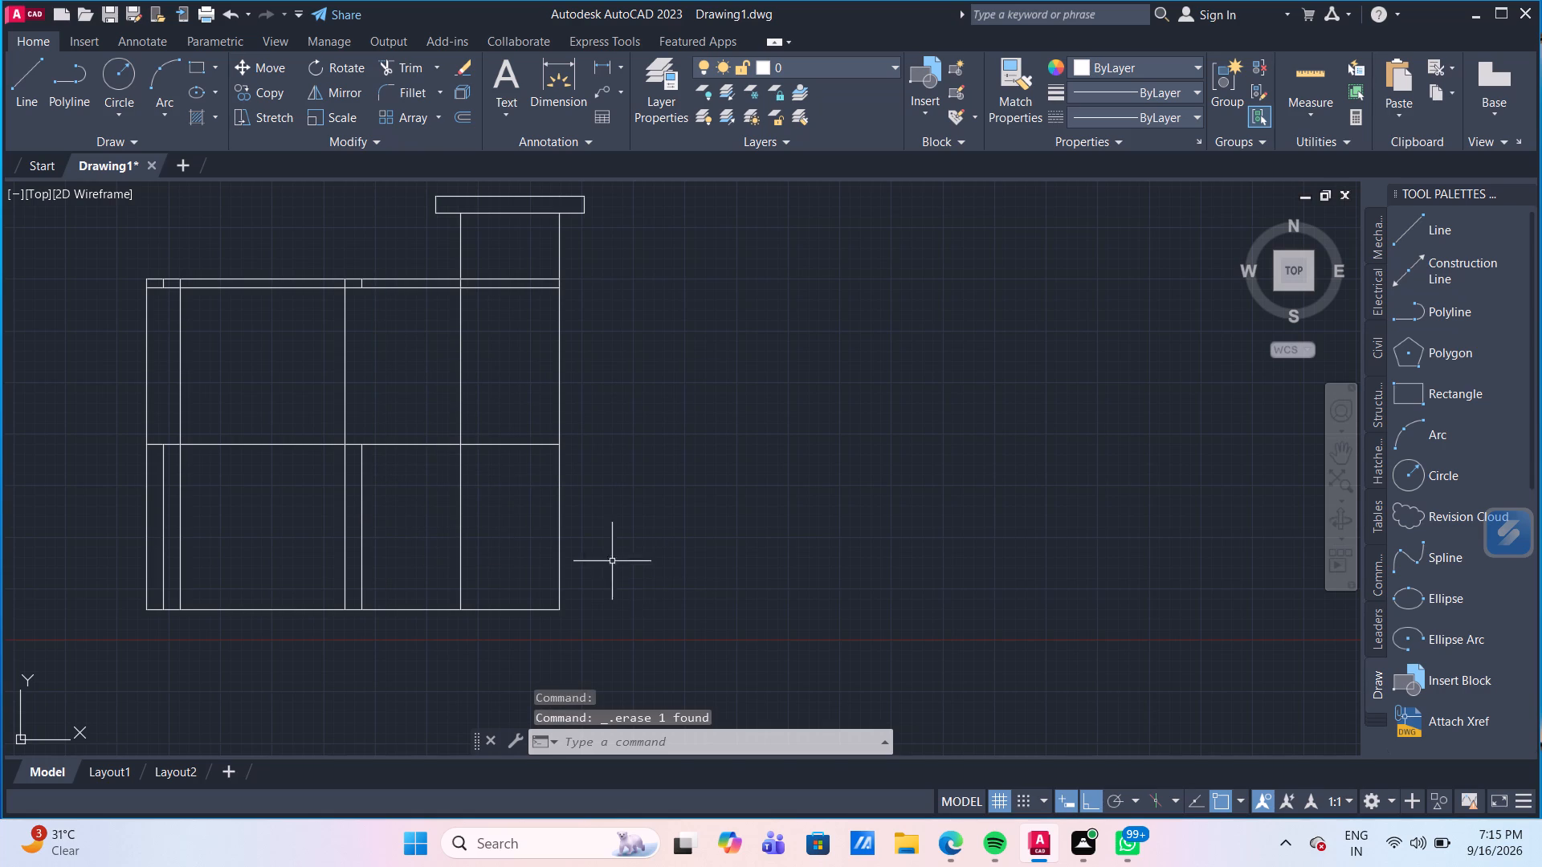
Draw a vertical line from the top of the shortened middle vertical line up to the inner top line.
left_click(30, 93)
left_click(361, 447)
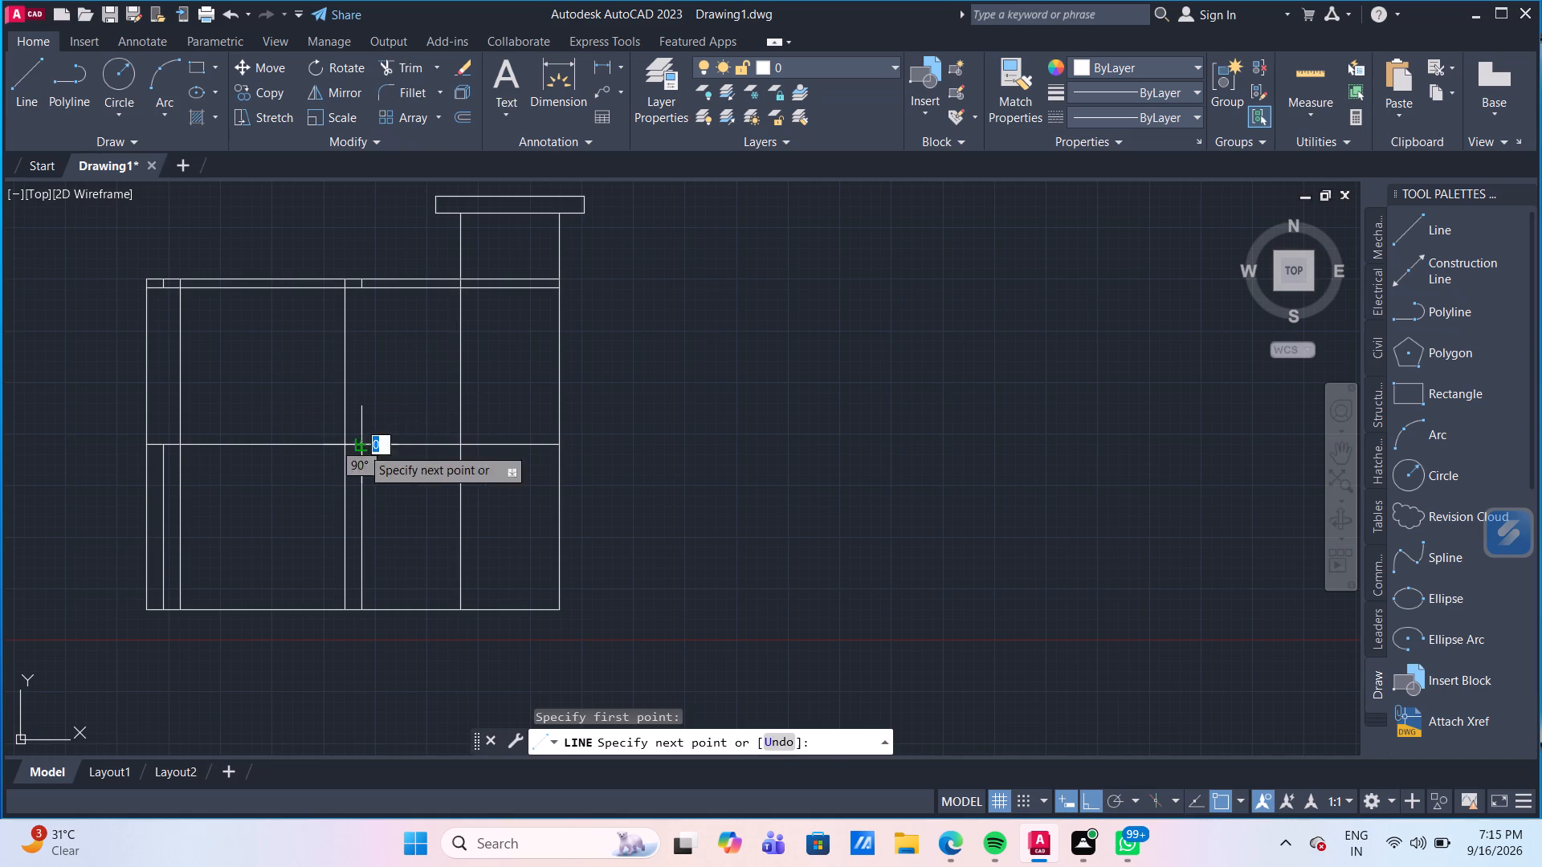
left_click(361, 289)
key("Escape")
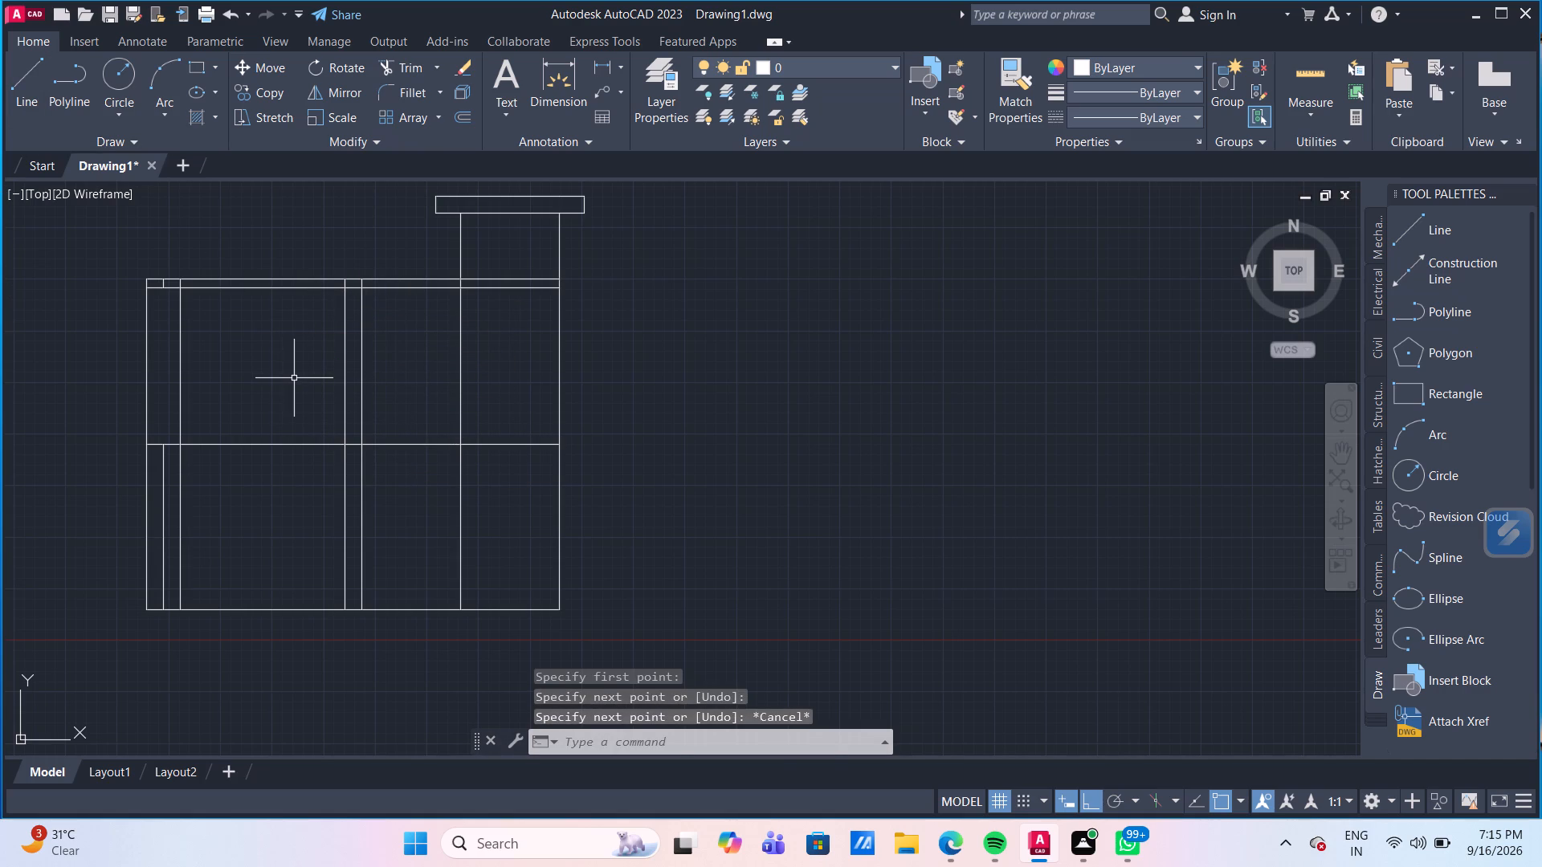
Offset the right inner vertical line on the left side and the left middle vertical line 75 mm toward each other.
scroll(294, 378, "up", 1)
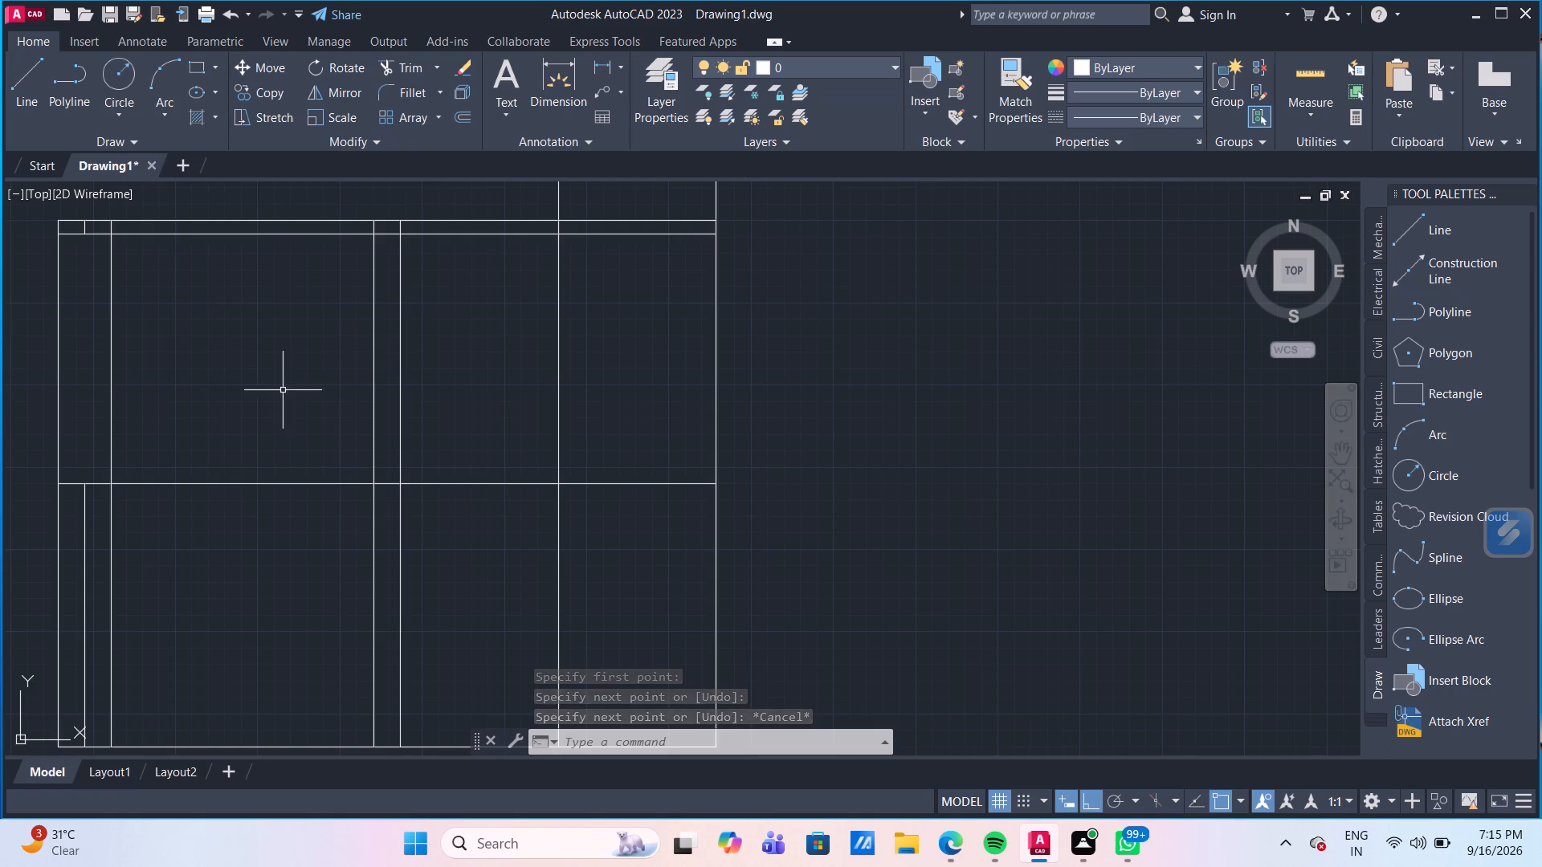
scroll(276, 394, "down", 2)
scroll(244, 430, "up", 1)
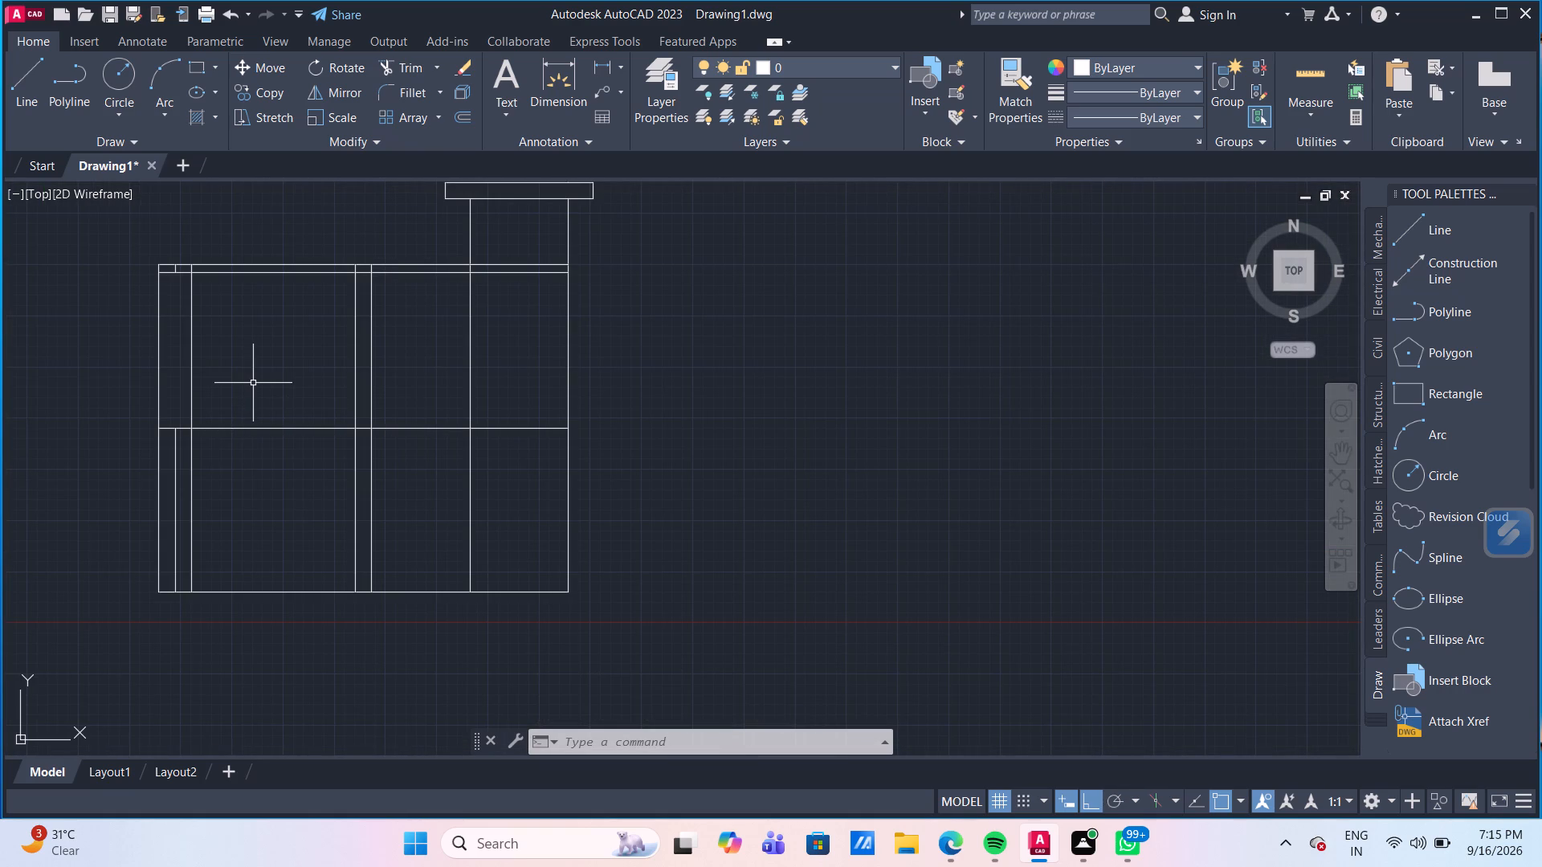
middle_click_drag(296, 373, 292, 425)
key("o")
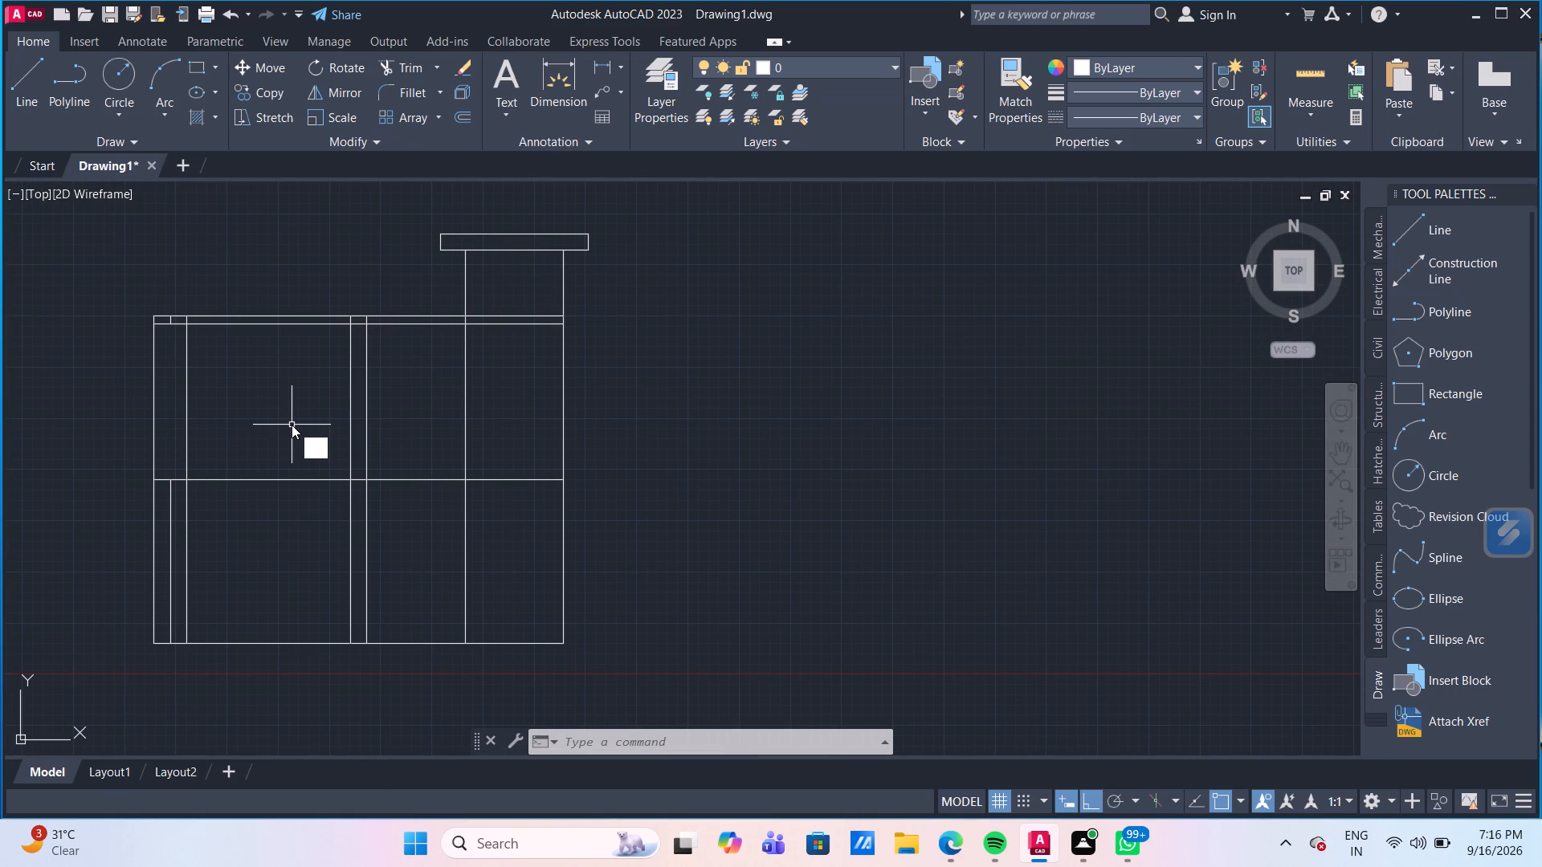
key("Return")
key("Return")
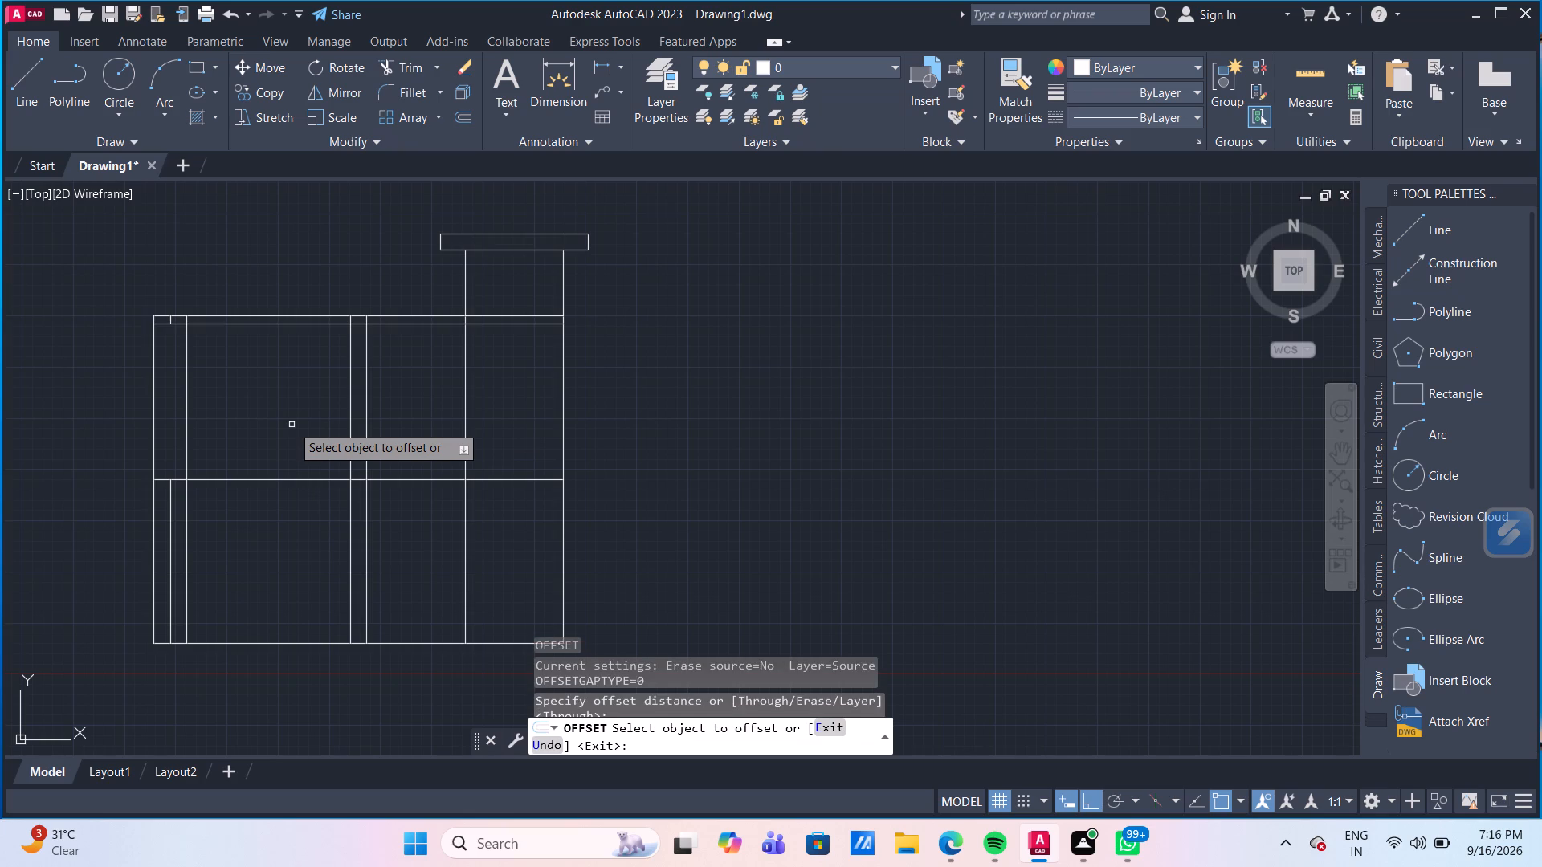
left_click(186, 445)
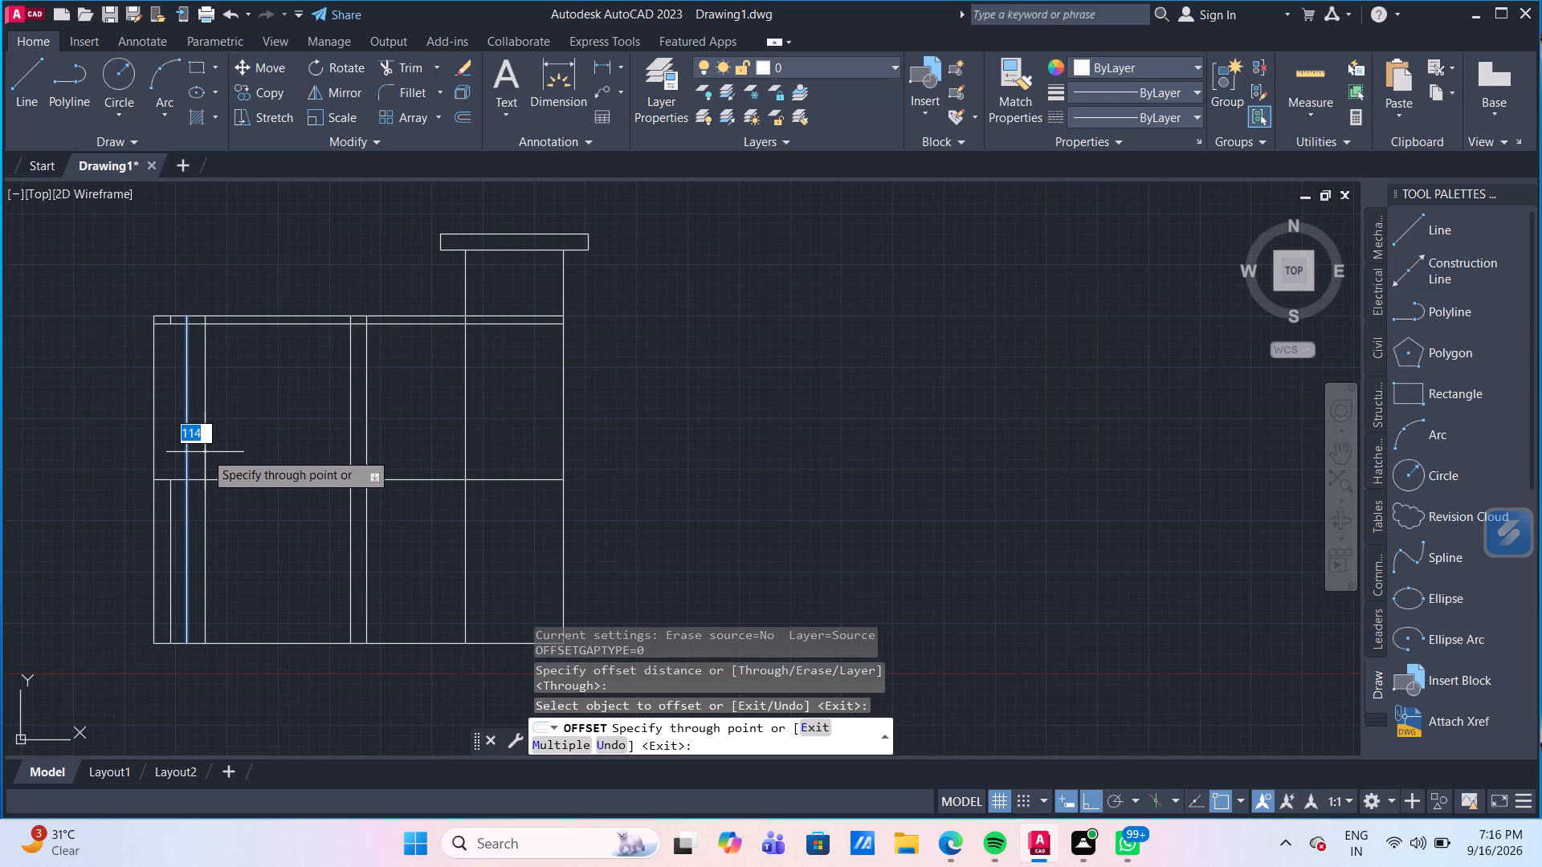
type("75")
key("Return")
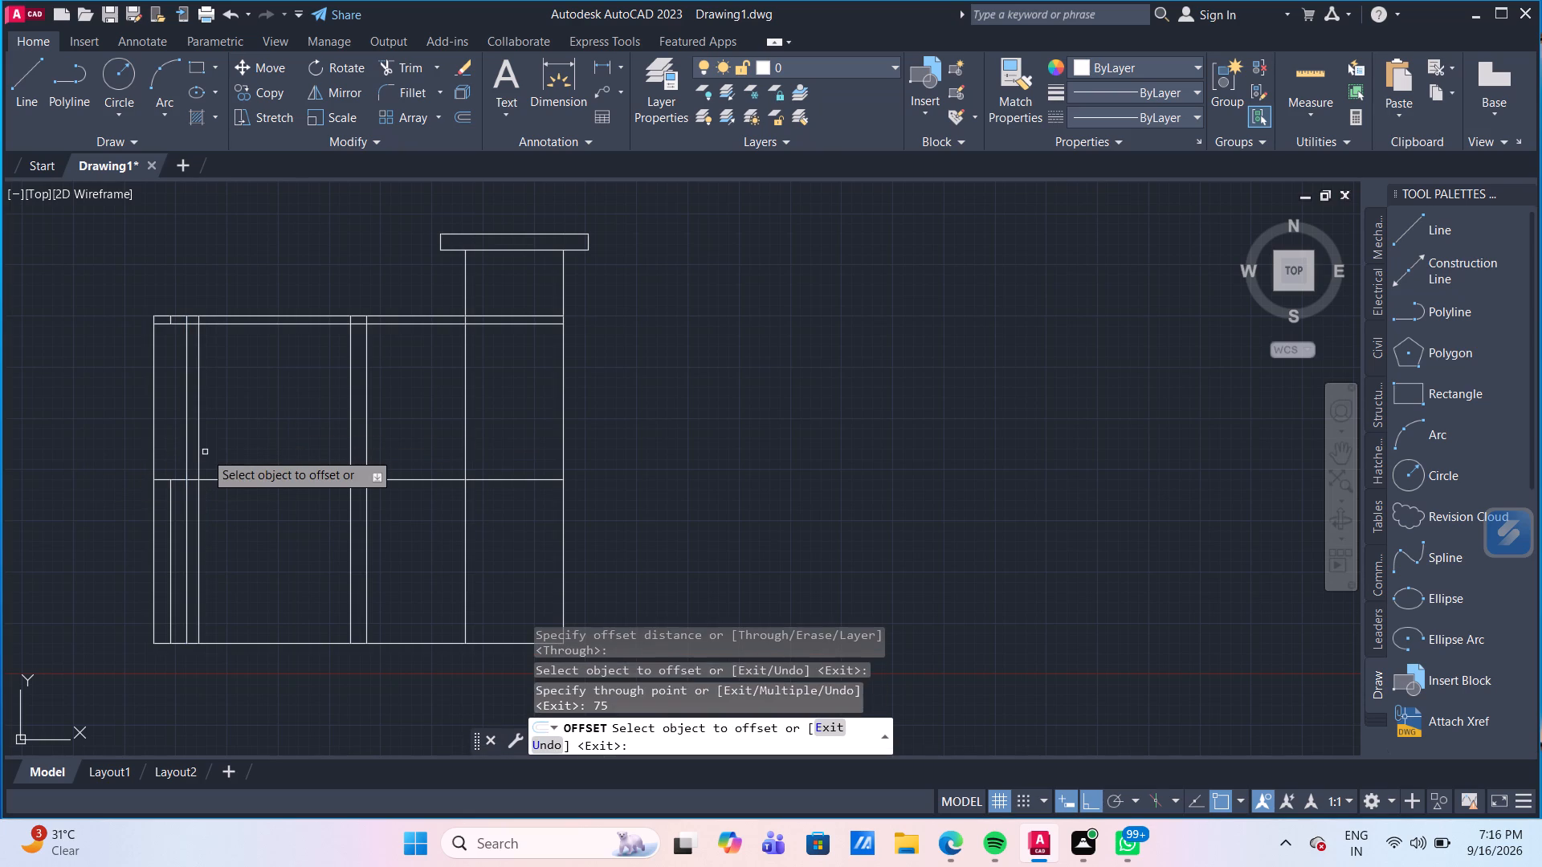
left_click(351, 429)
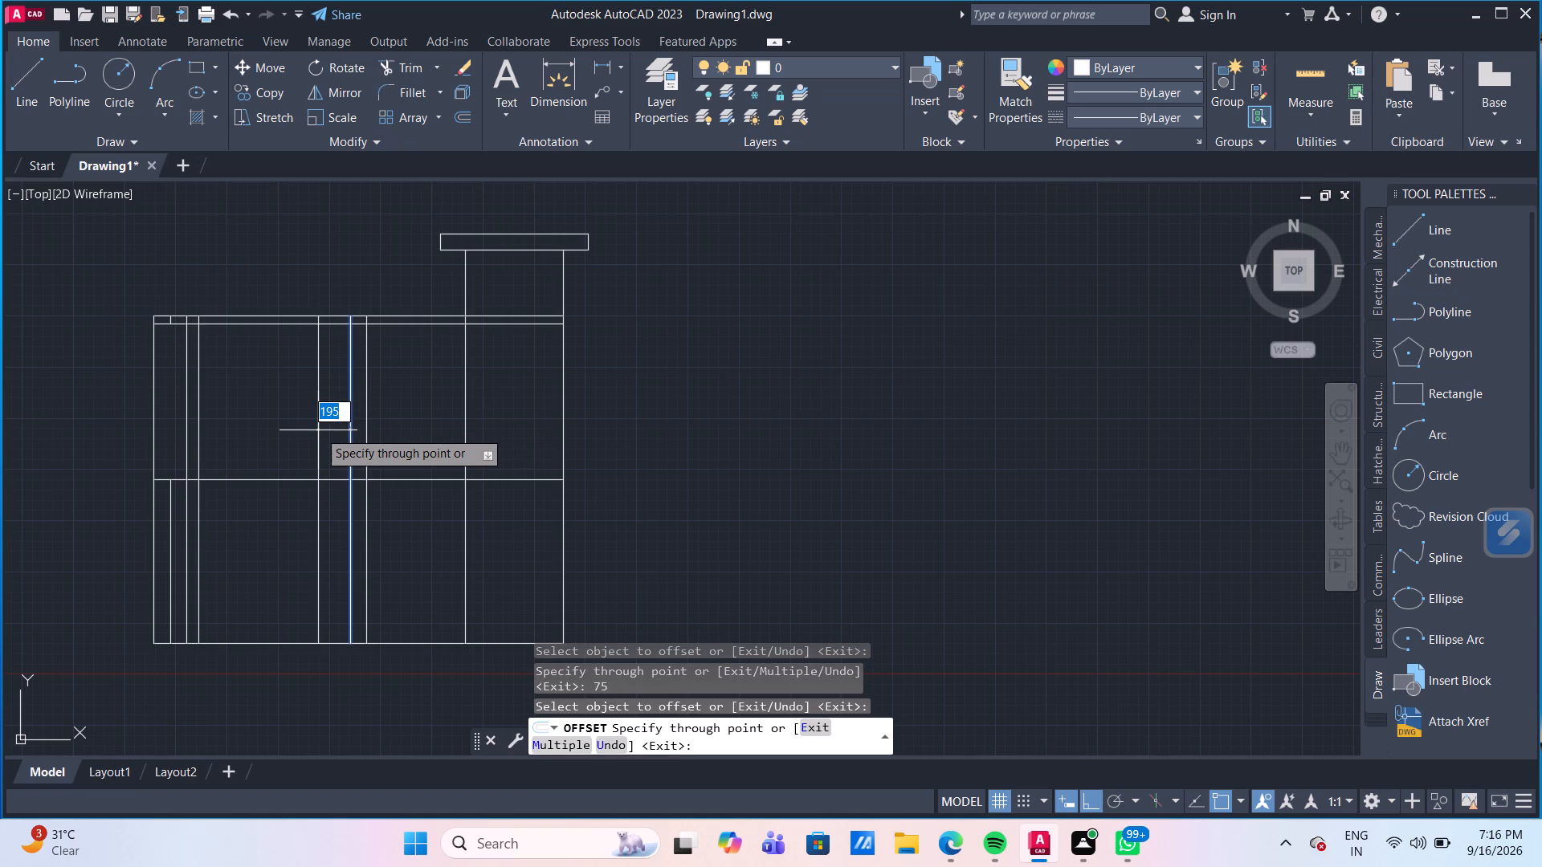
type("75")
key("Return")
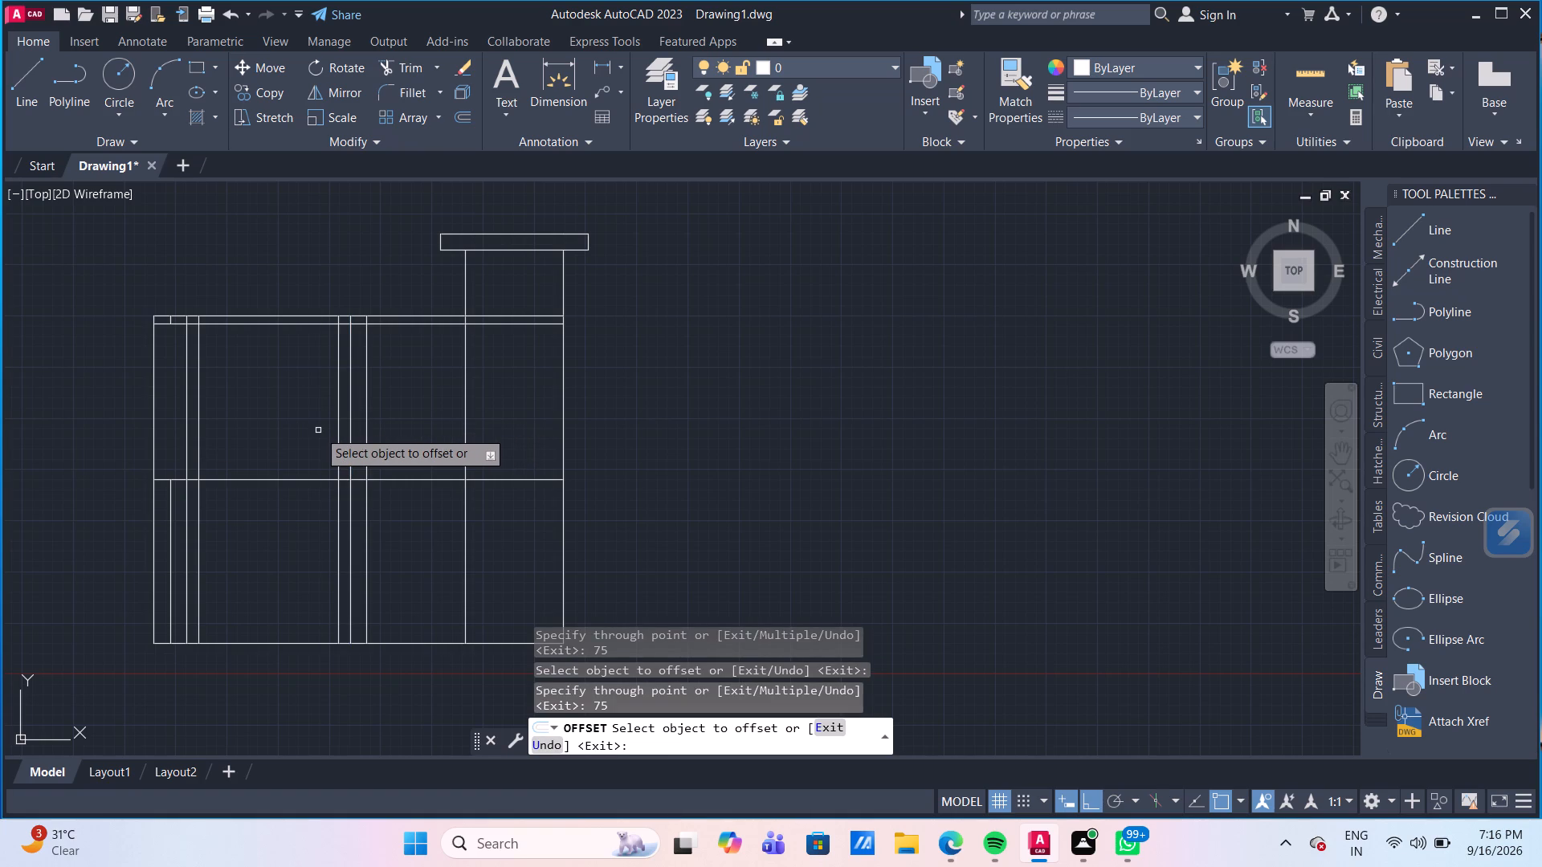
key("Escape")
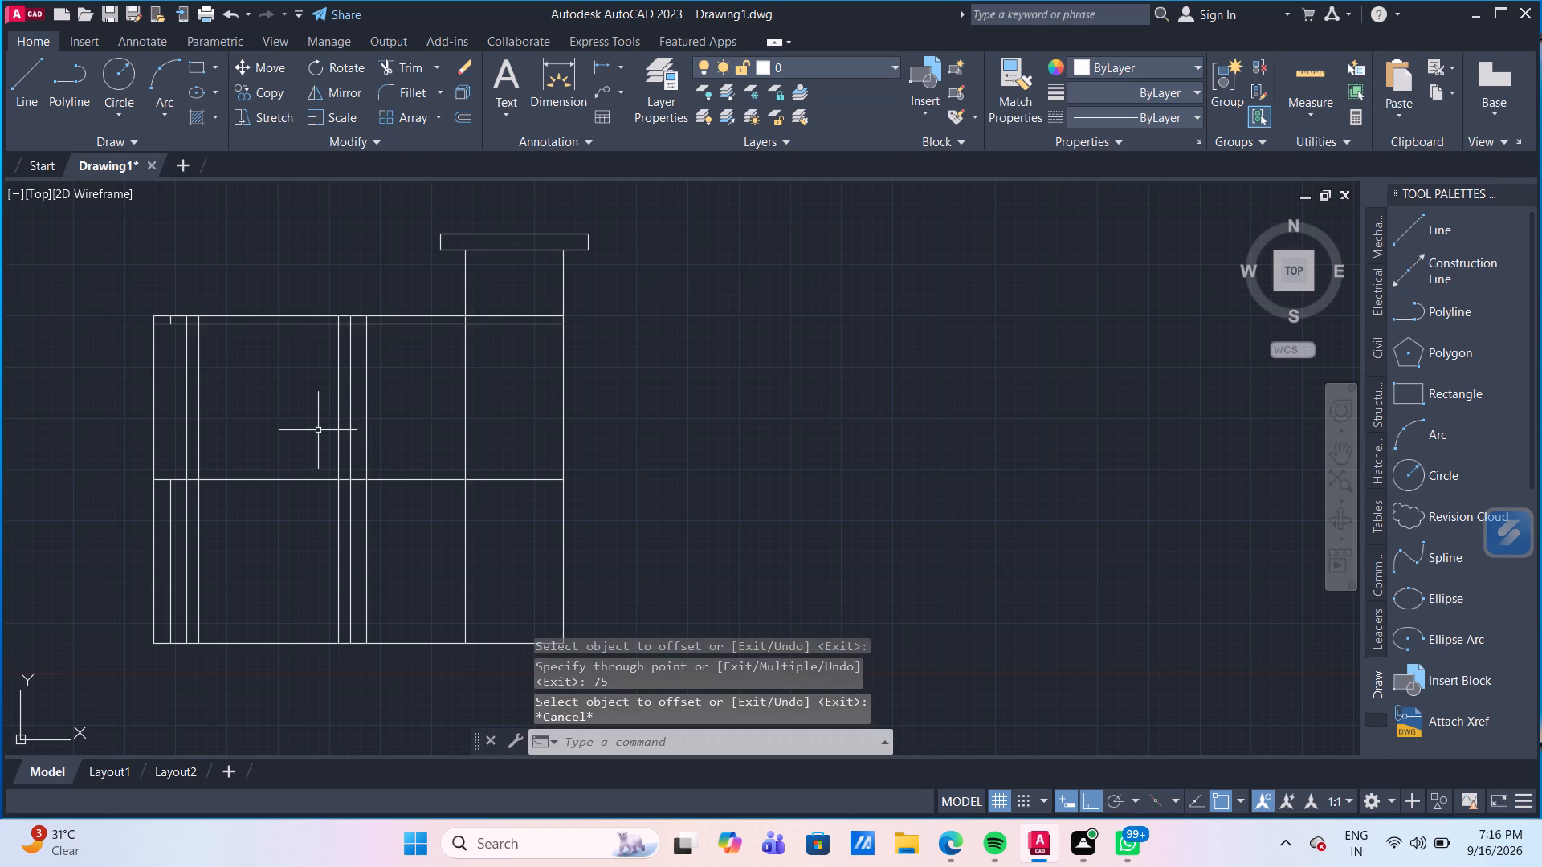
Trim the leftmost inner line and left offset line below the horizontal middle line, and the two lines used as offset sources above it.
type("TR")
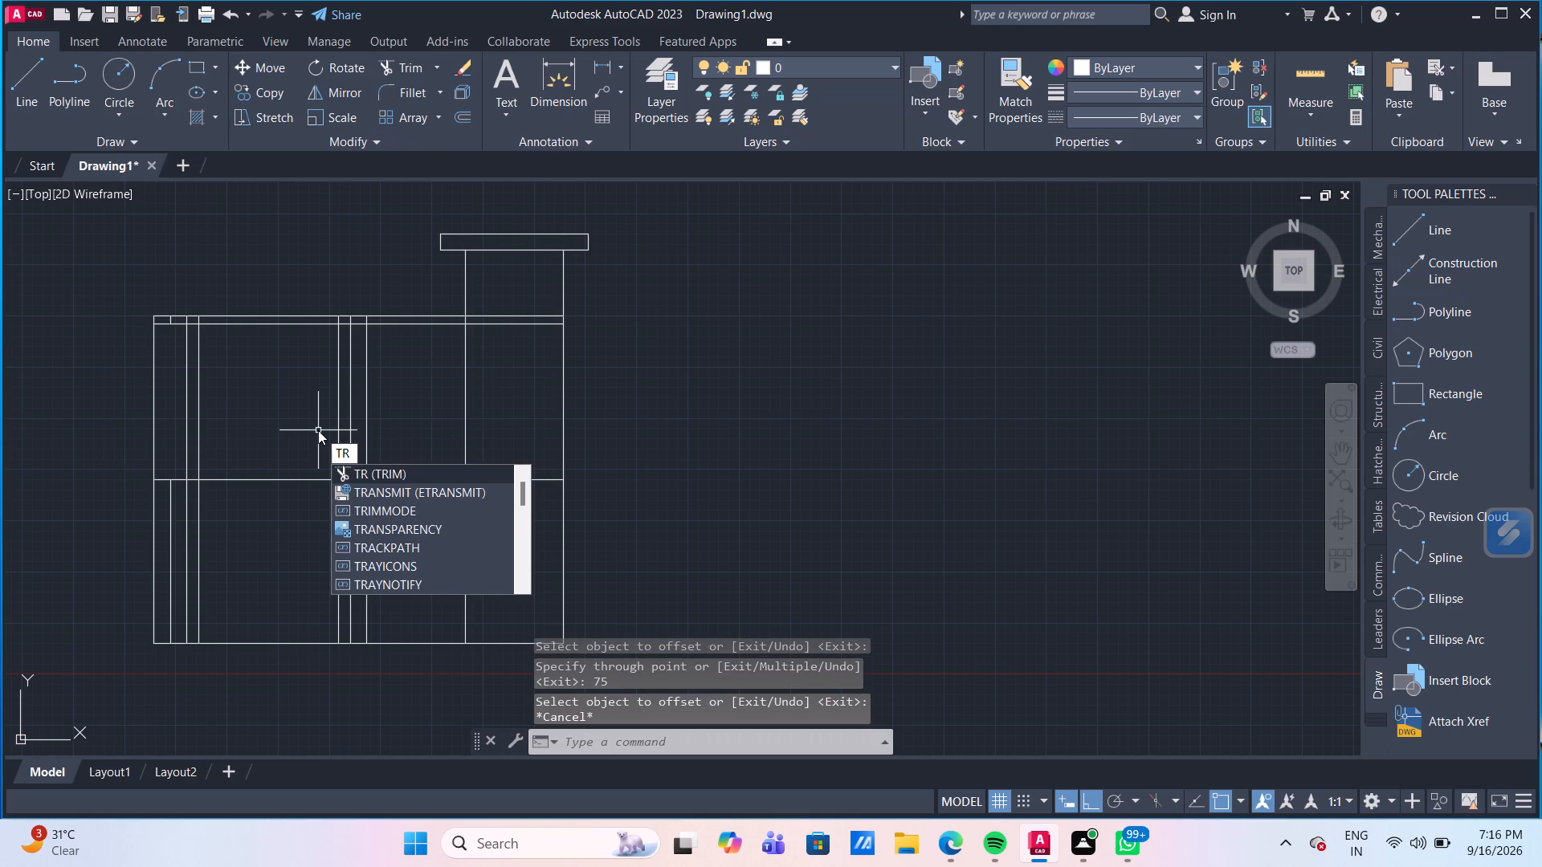
key("Return")
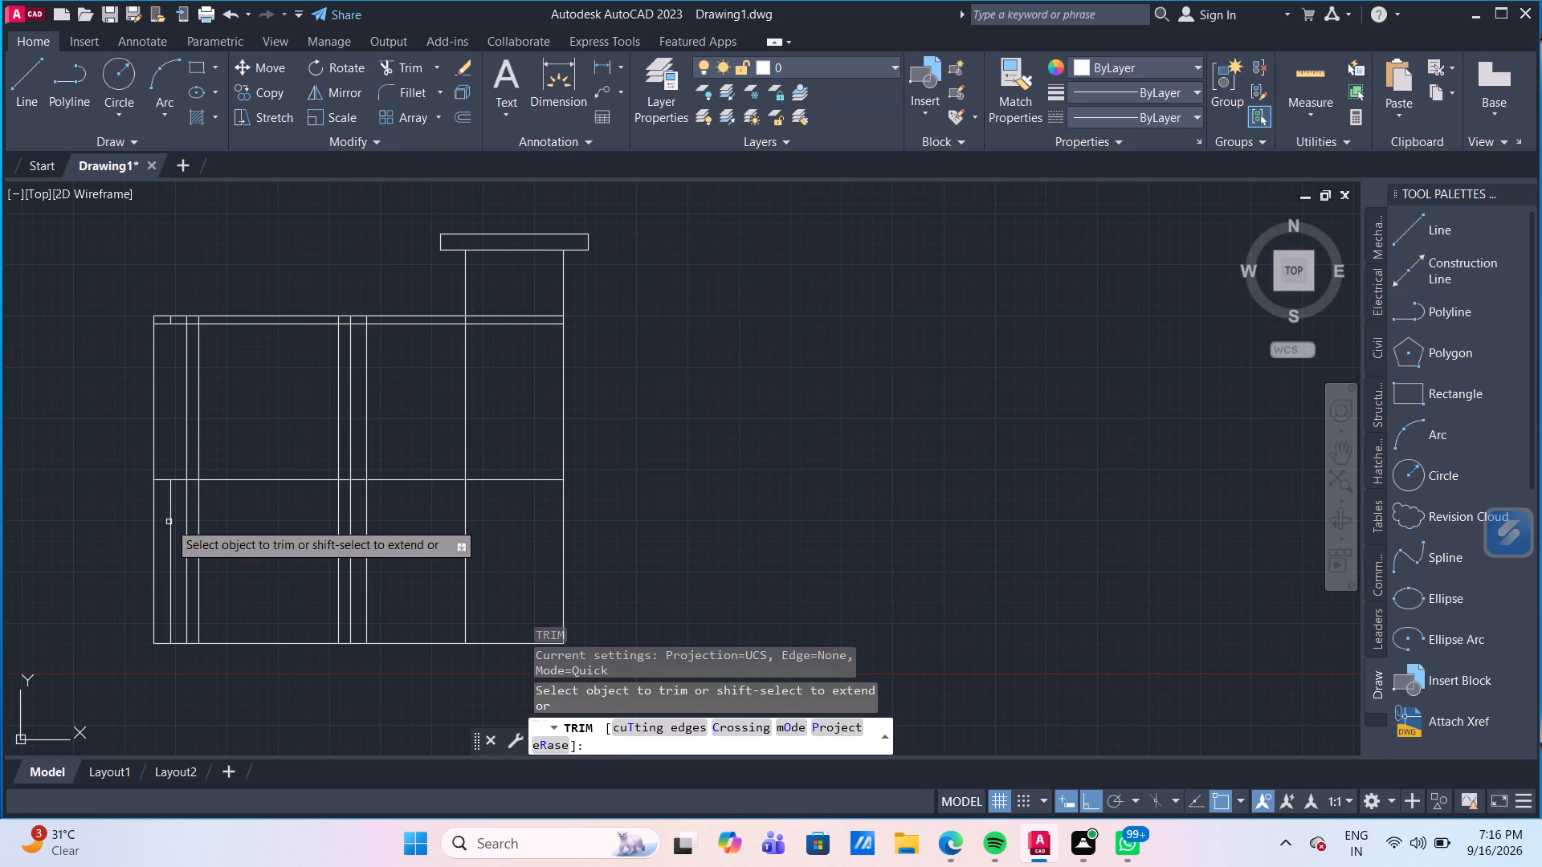
left_click(168, 523)
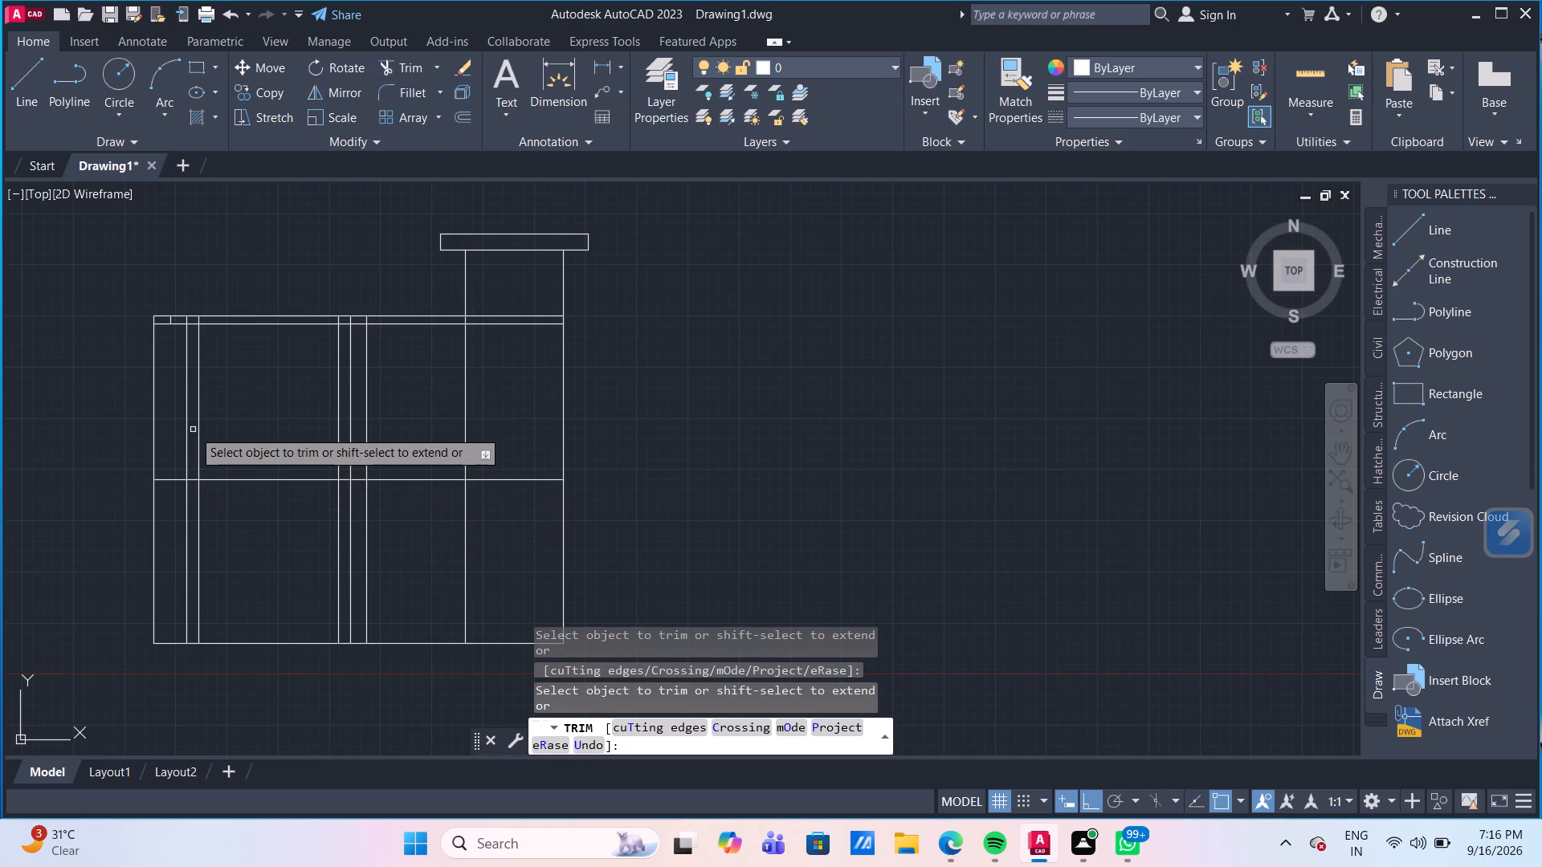
left_click(187, 425)
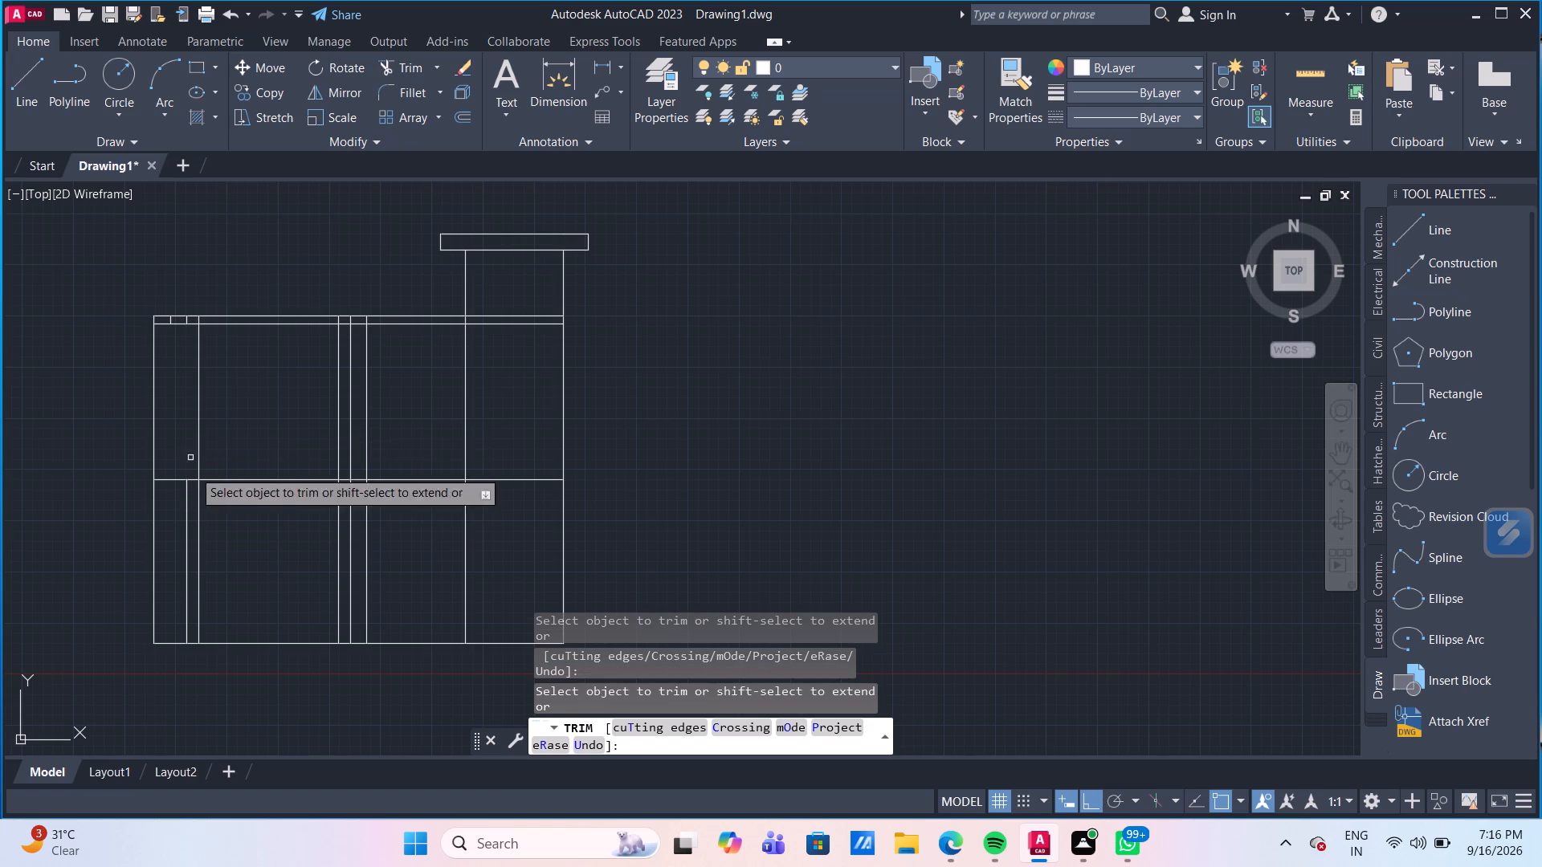
left_click(201, 524)
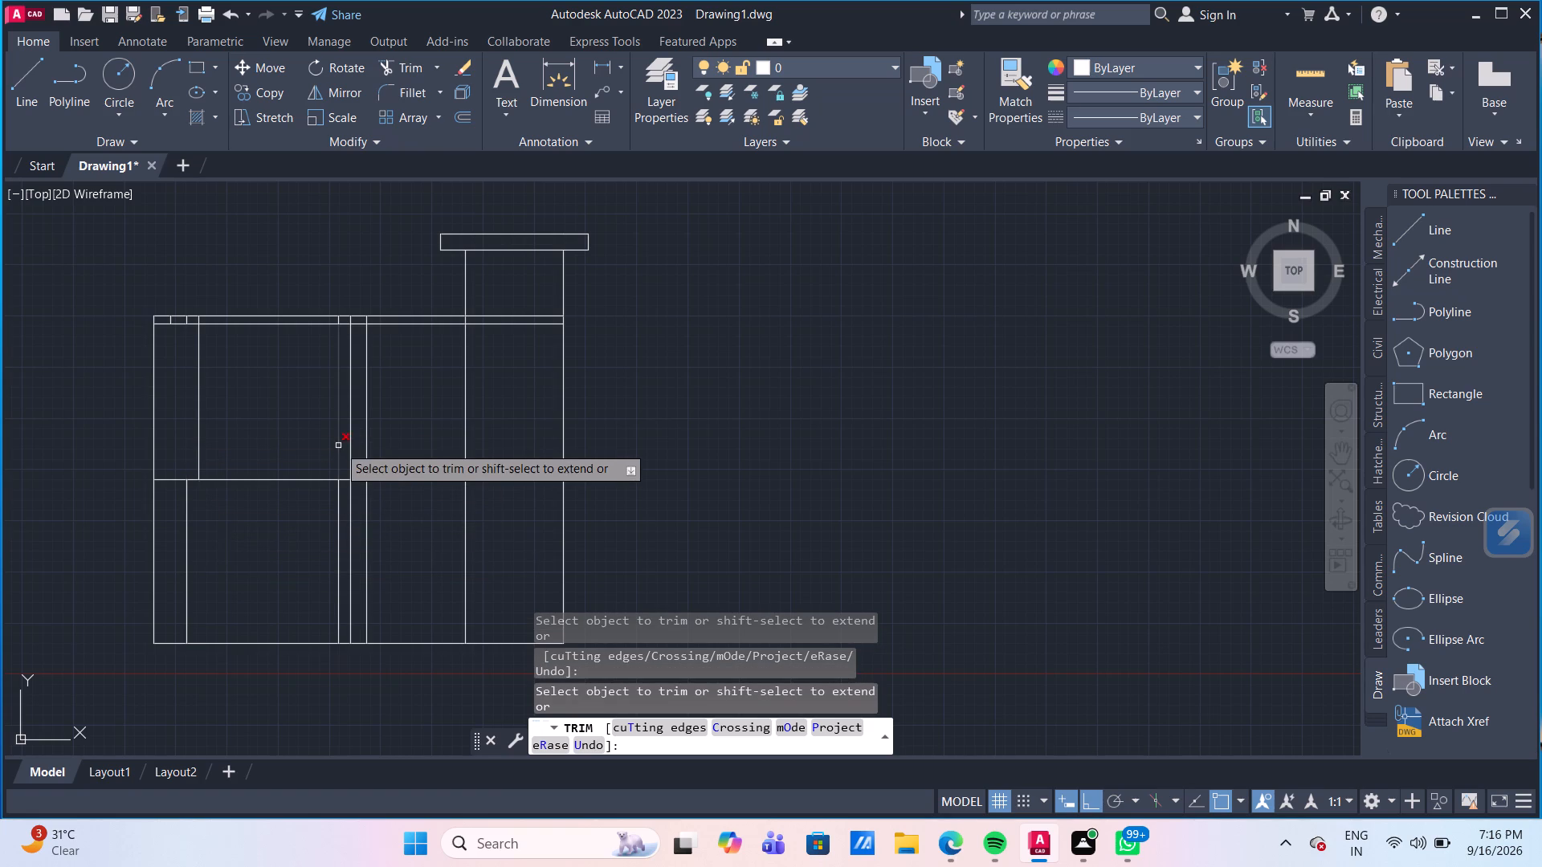
left_click(351, 433)
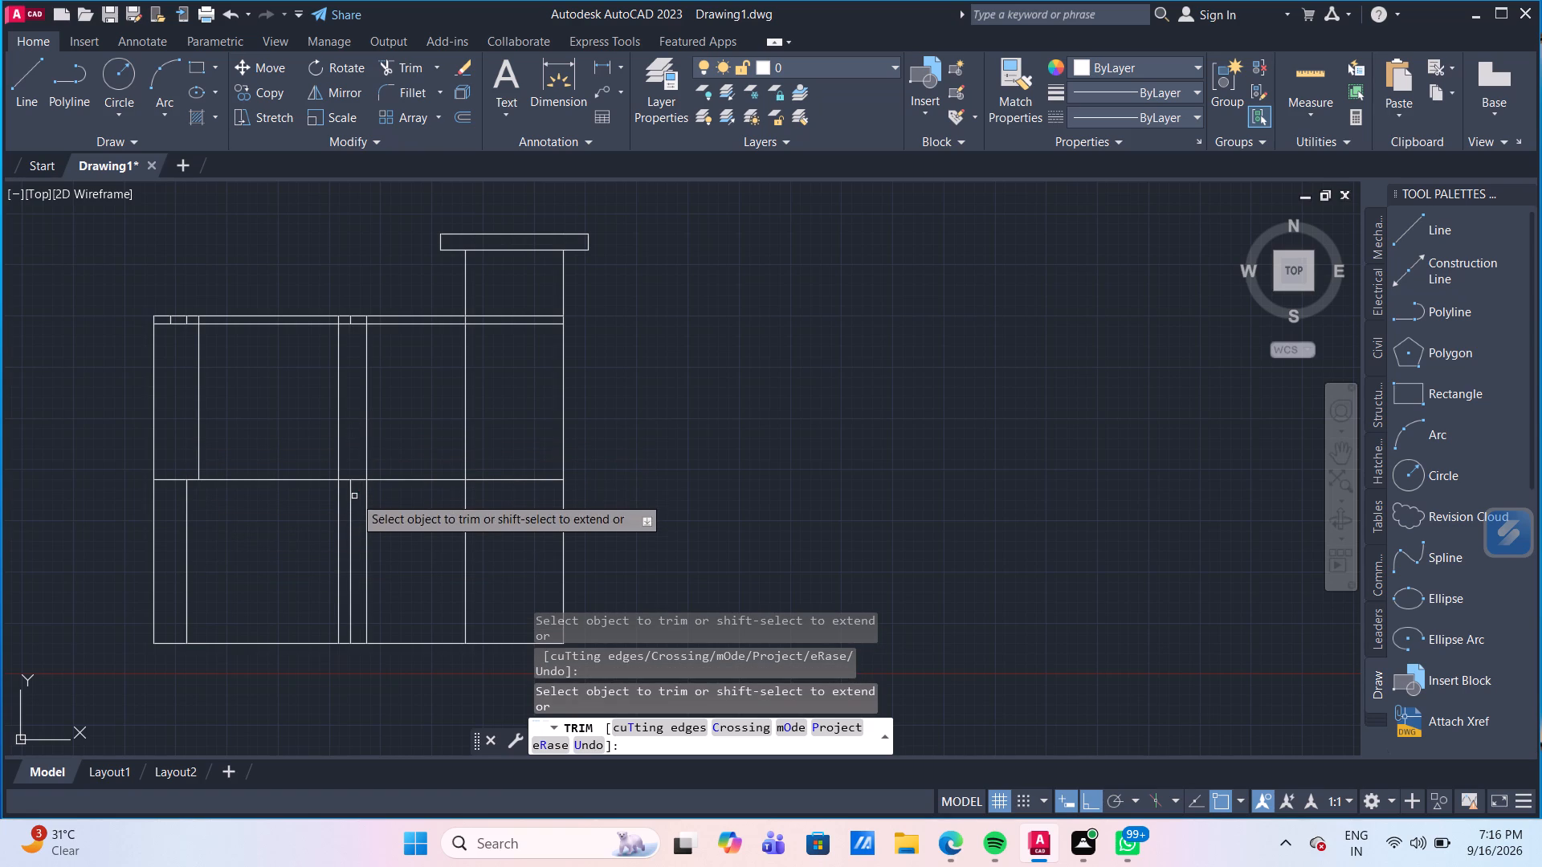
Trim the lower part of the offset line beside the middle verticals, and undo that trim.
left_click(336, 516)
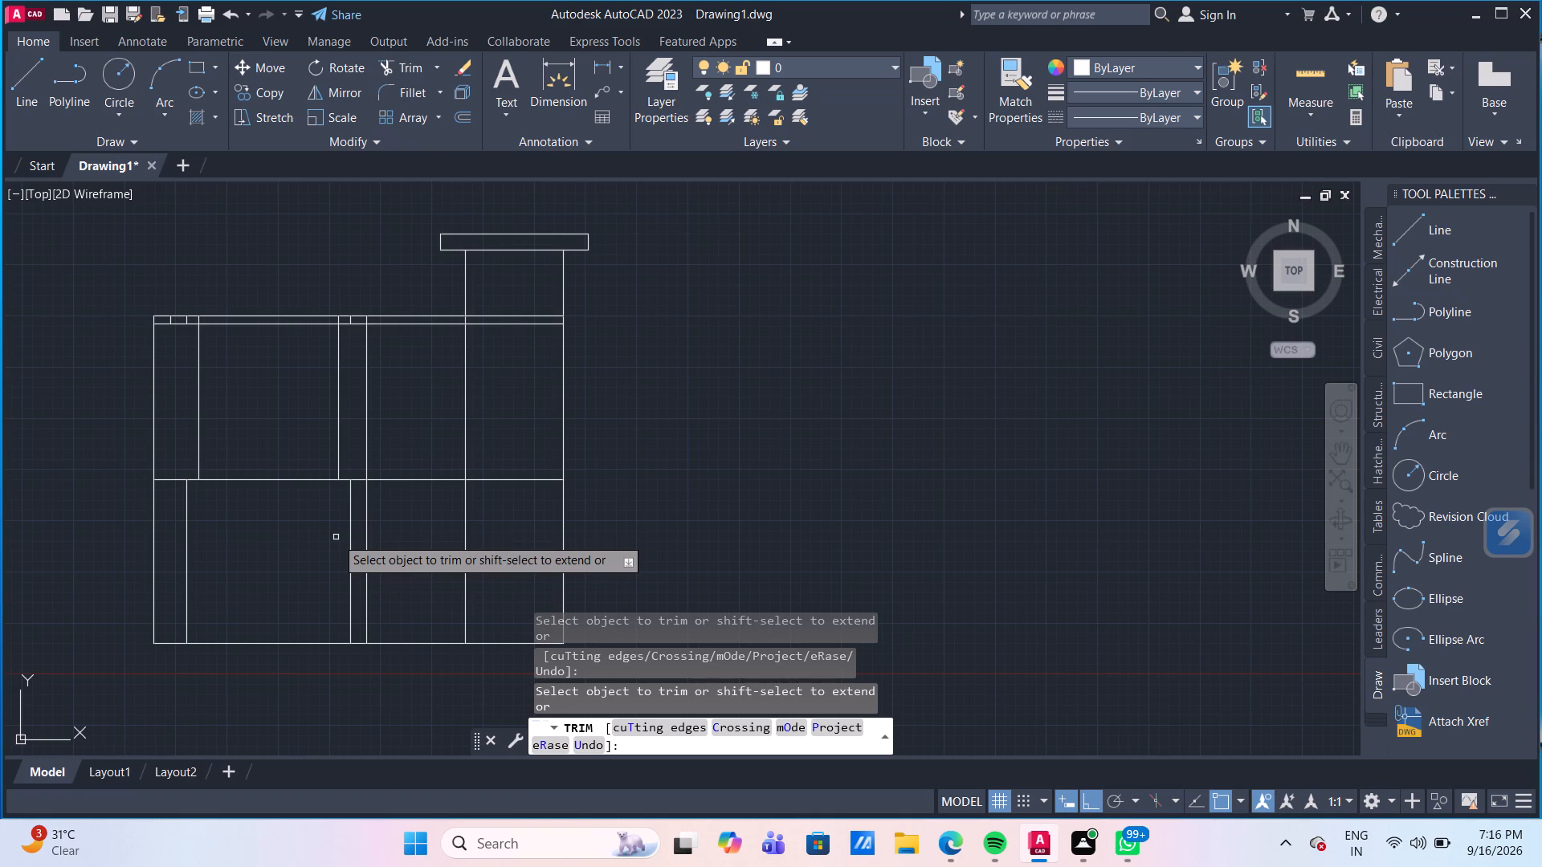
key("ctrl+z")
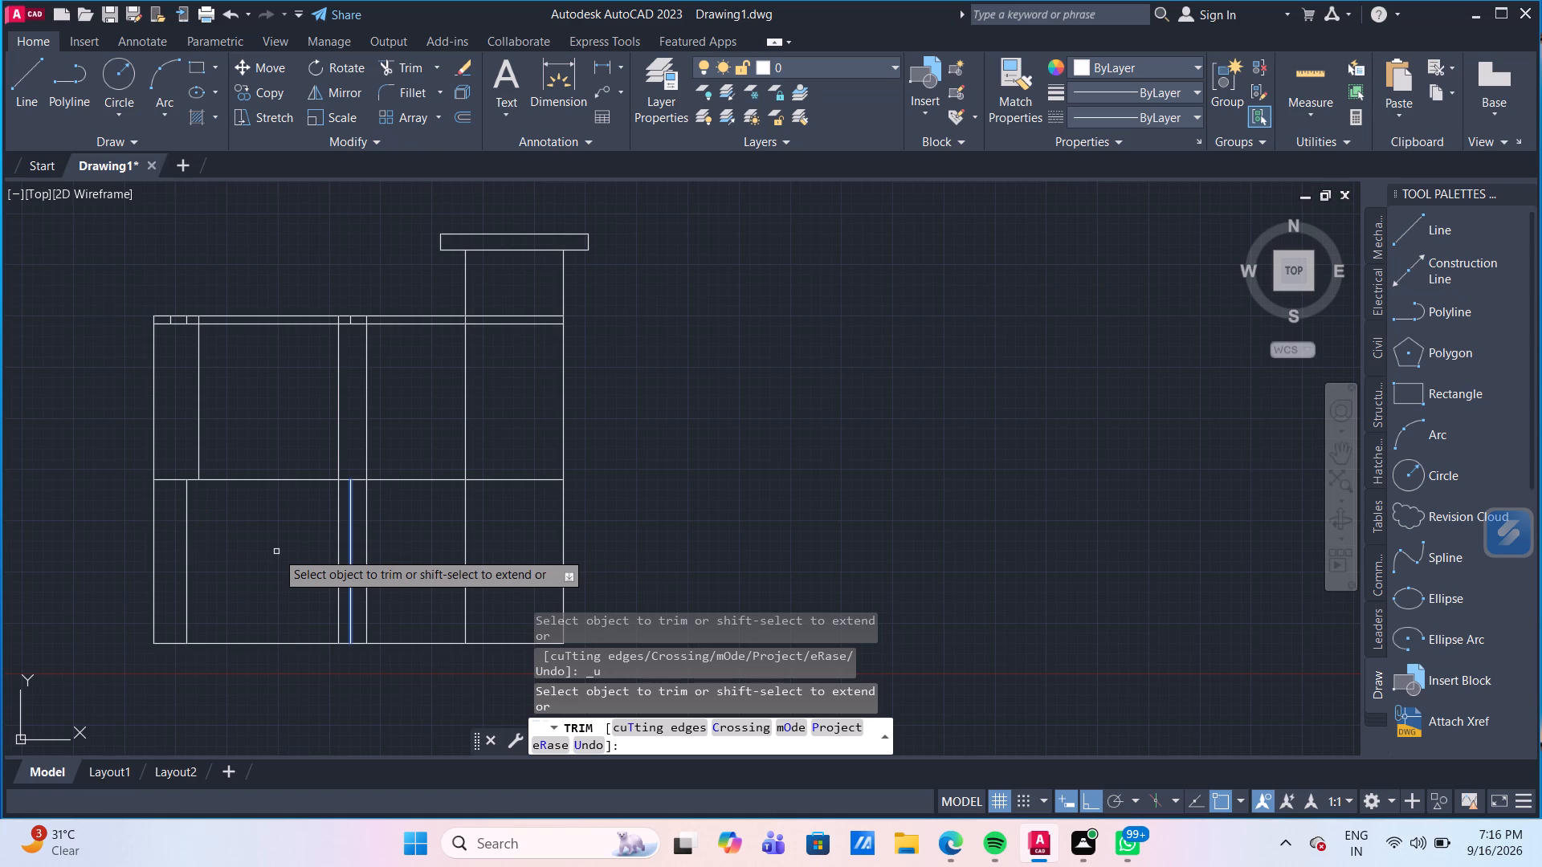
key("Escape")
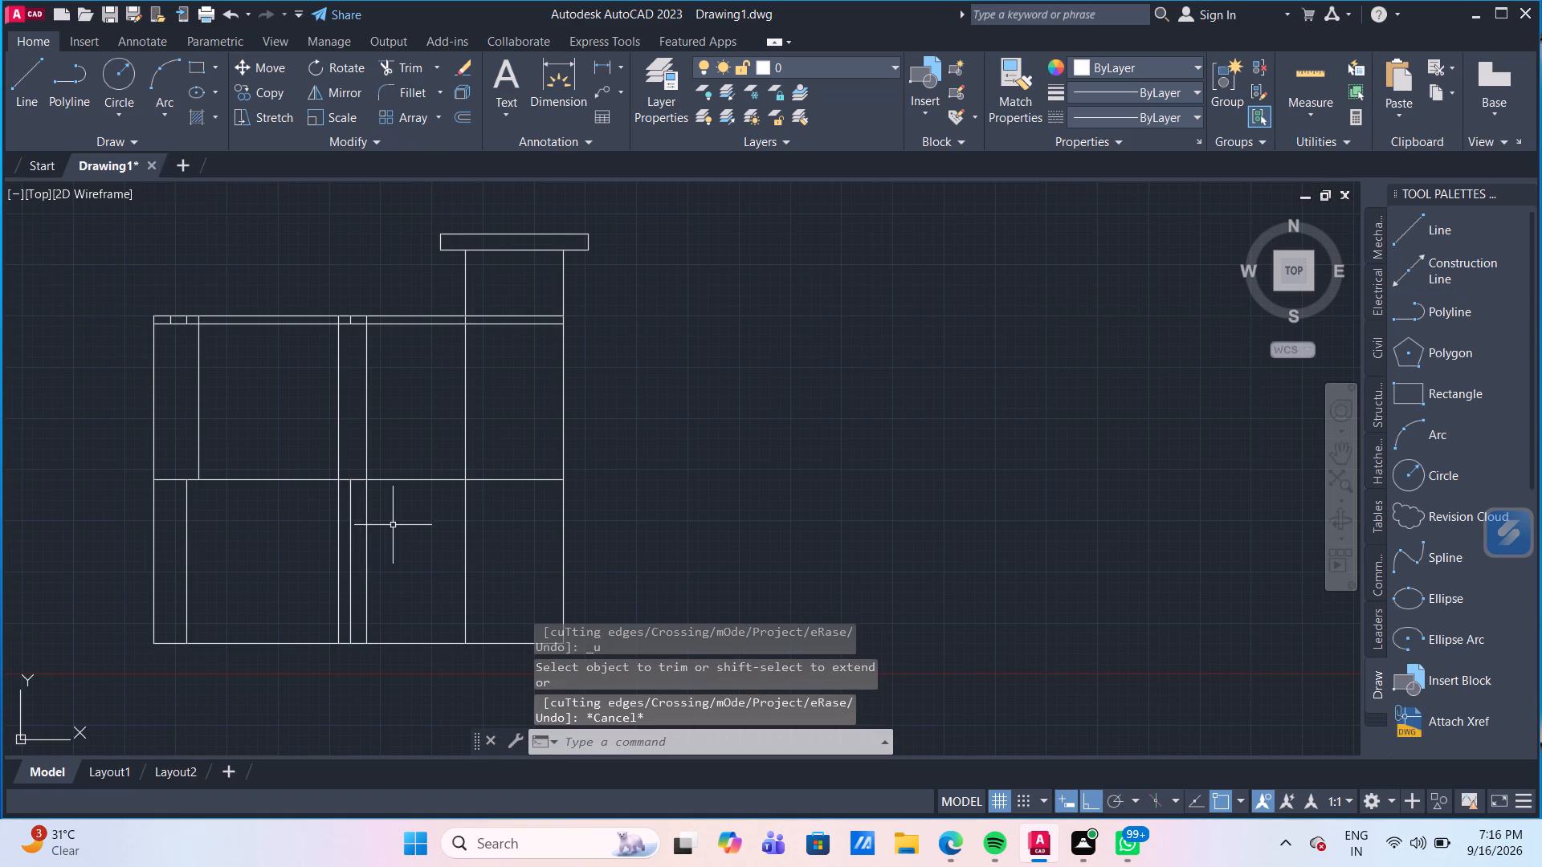
Delete the remaining lower segment of the left middle vertical line, below the horizontal middle line.
left_click(349, 523)
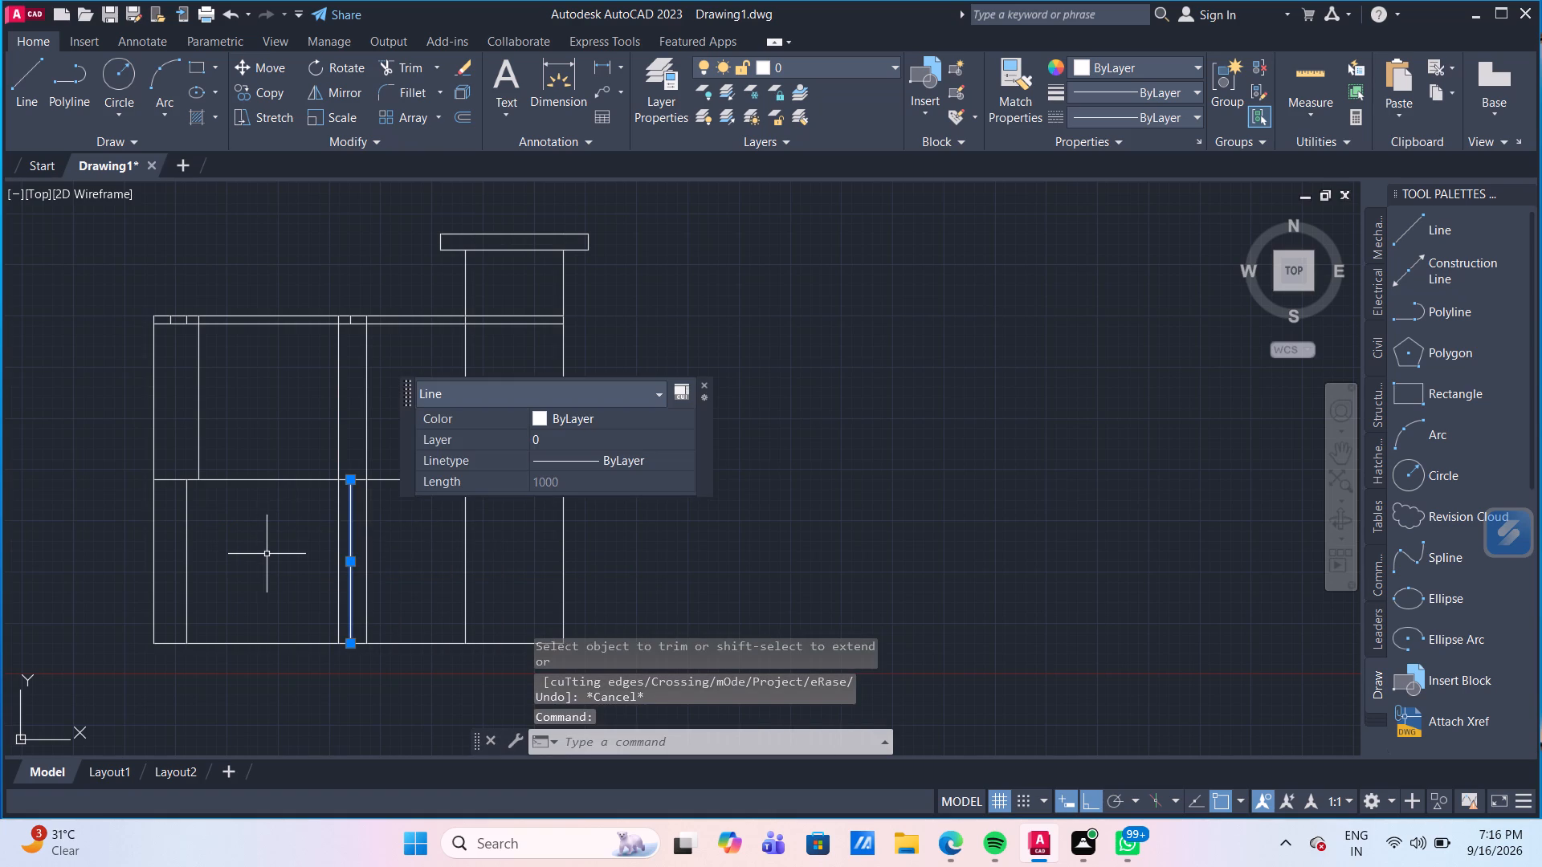
key("Delete")
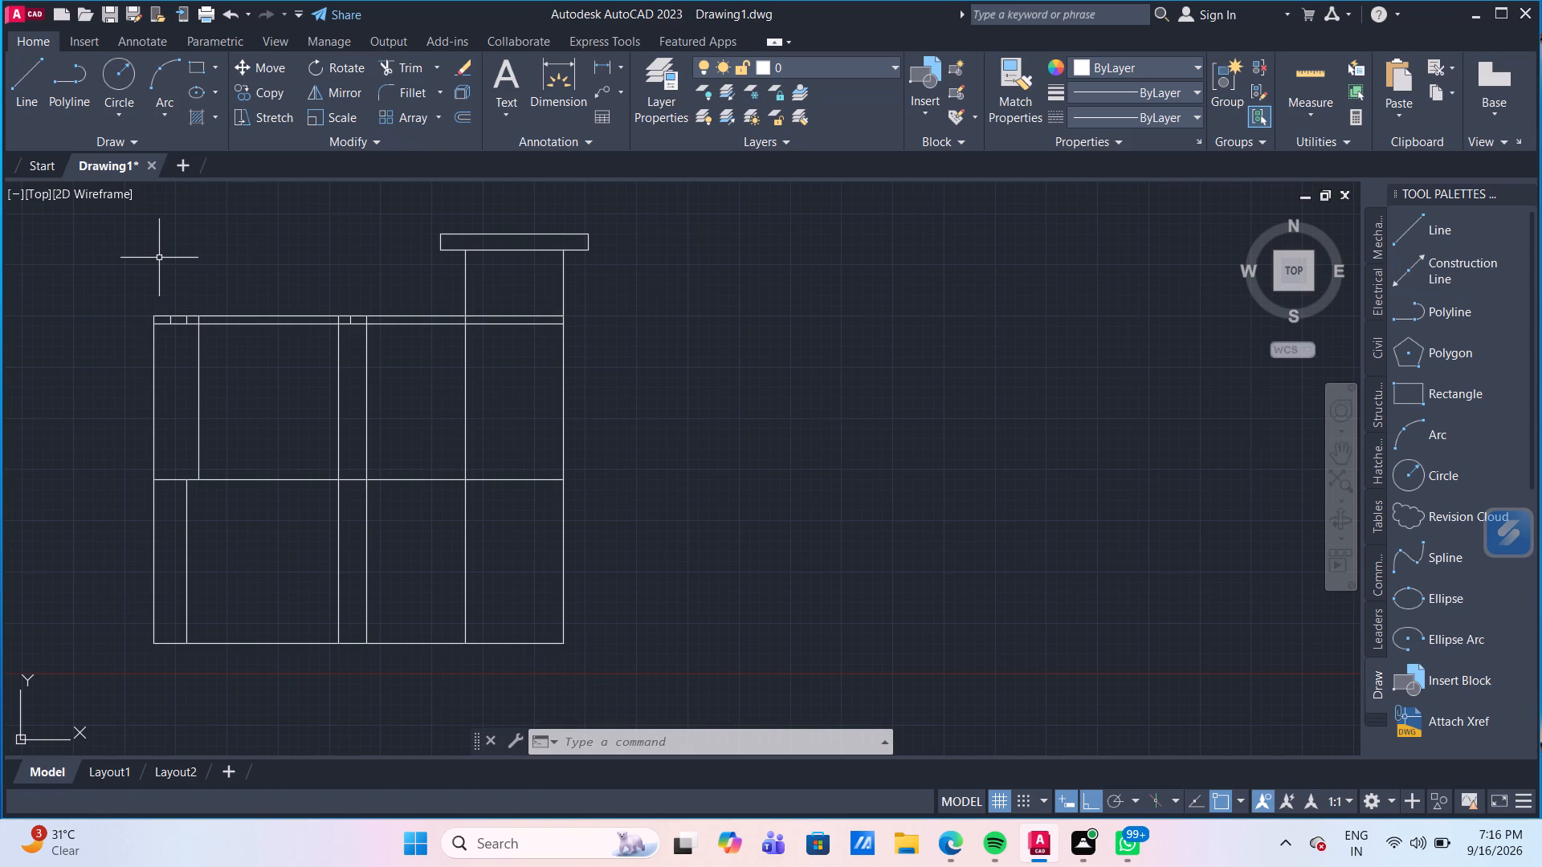
Offset the full-height line left of the remaining middle vertical line 75 mm to the left.
key("o")
key("Return")
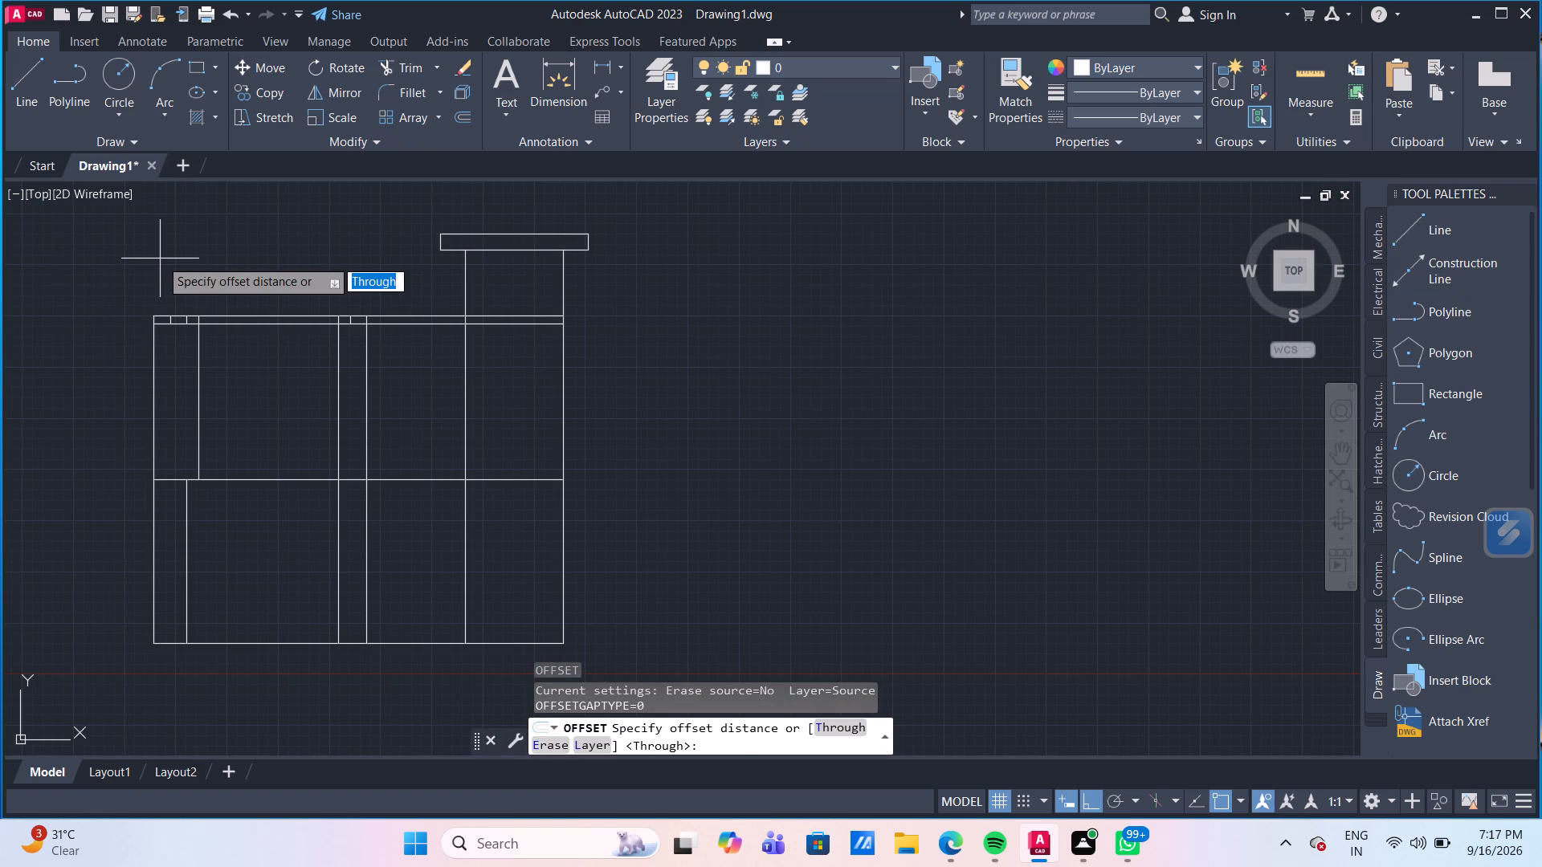
key("Return")
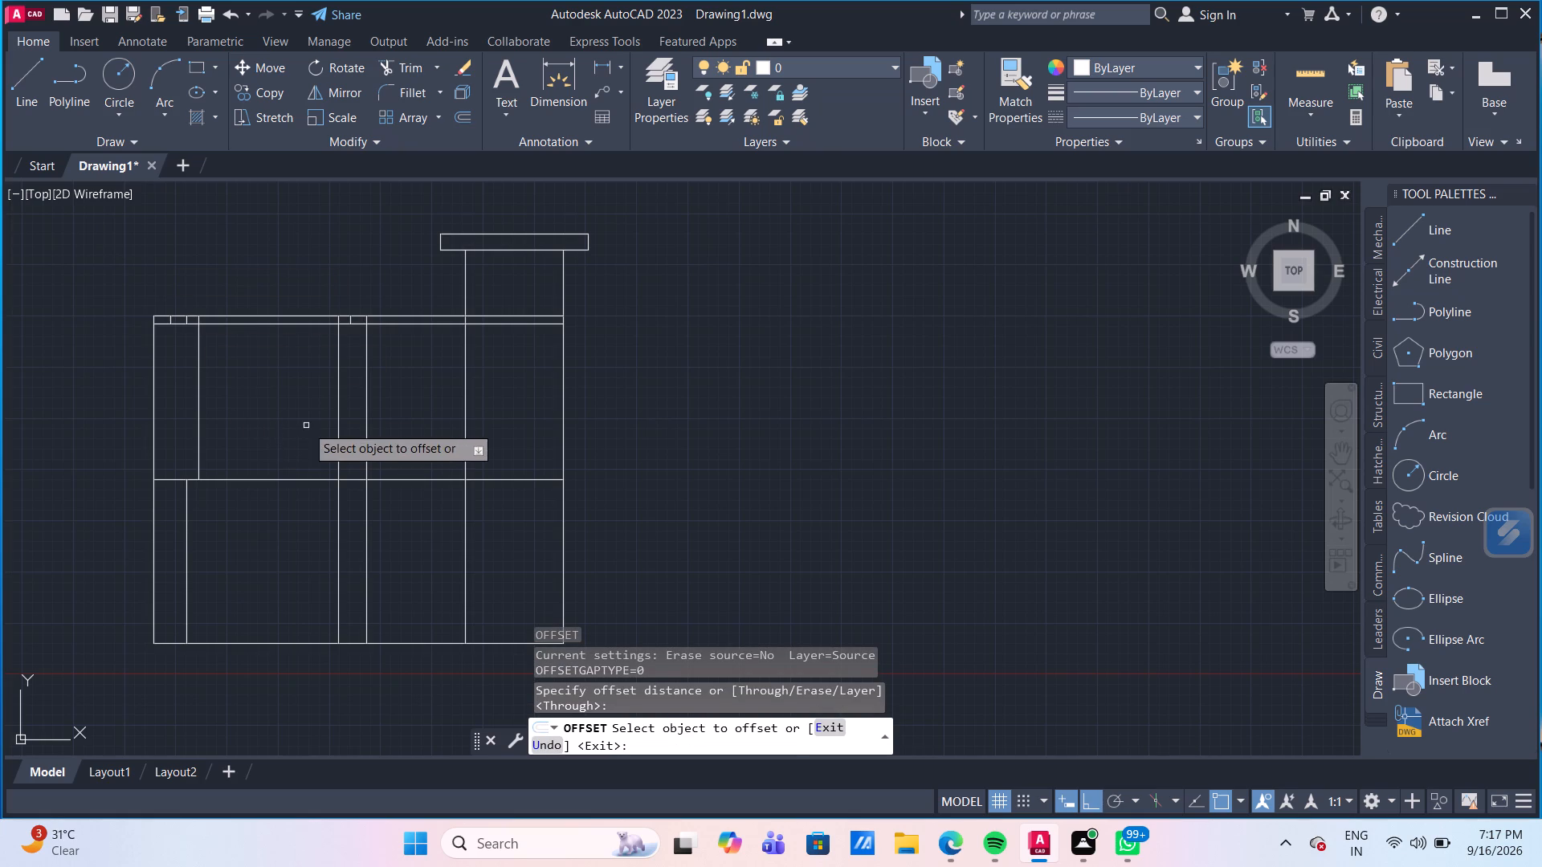
left_click(338, 432)
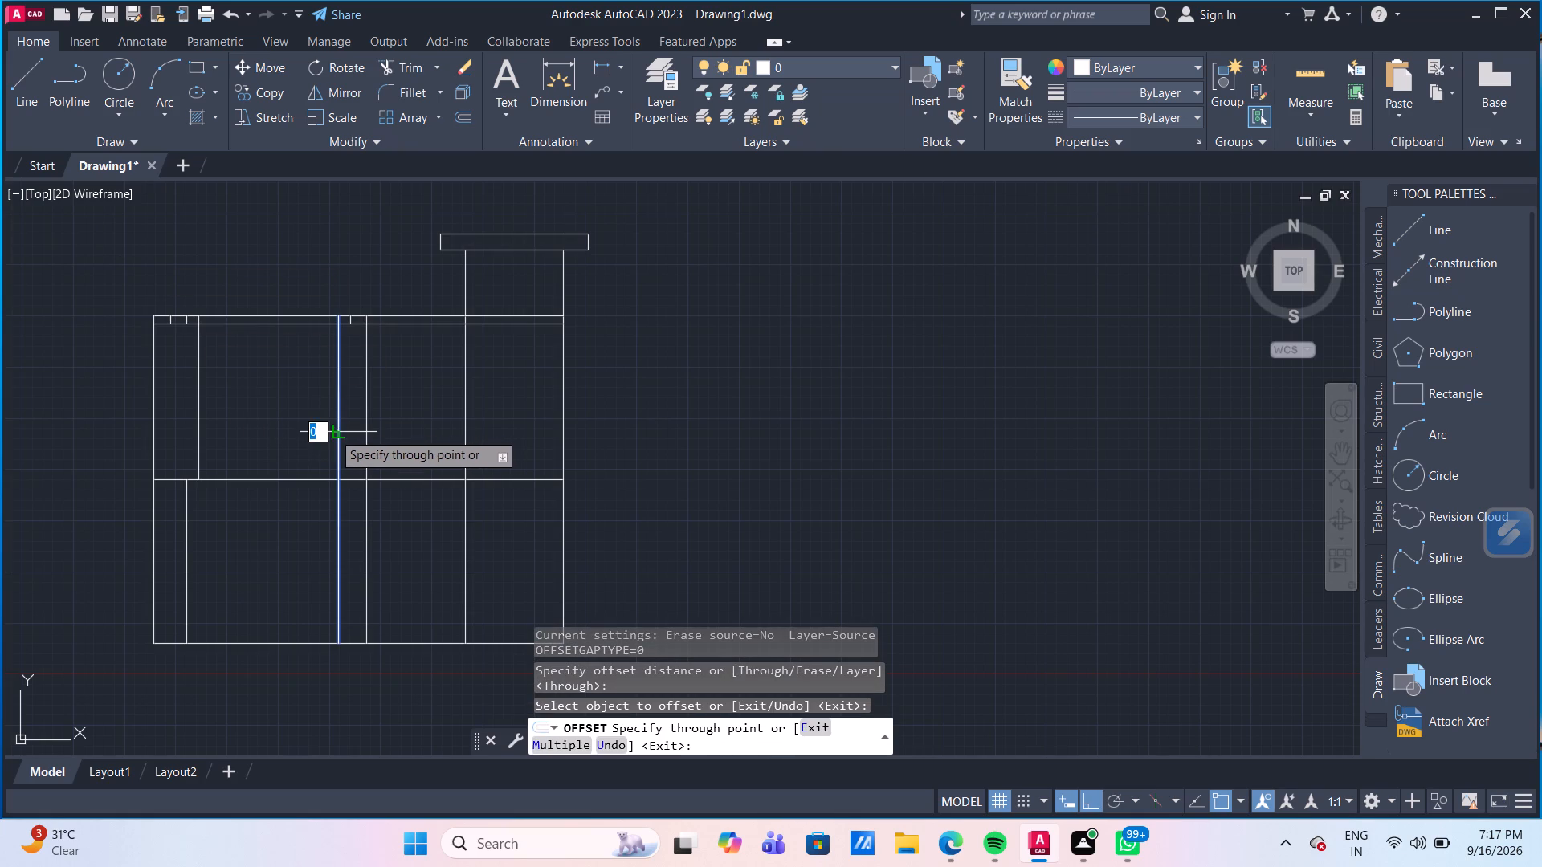
type("75")
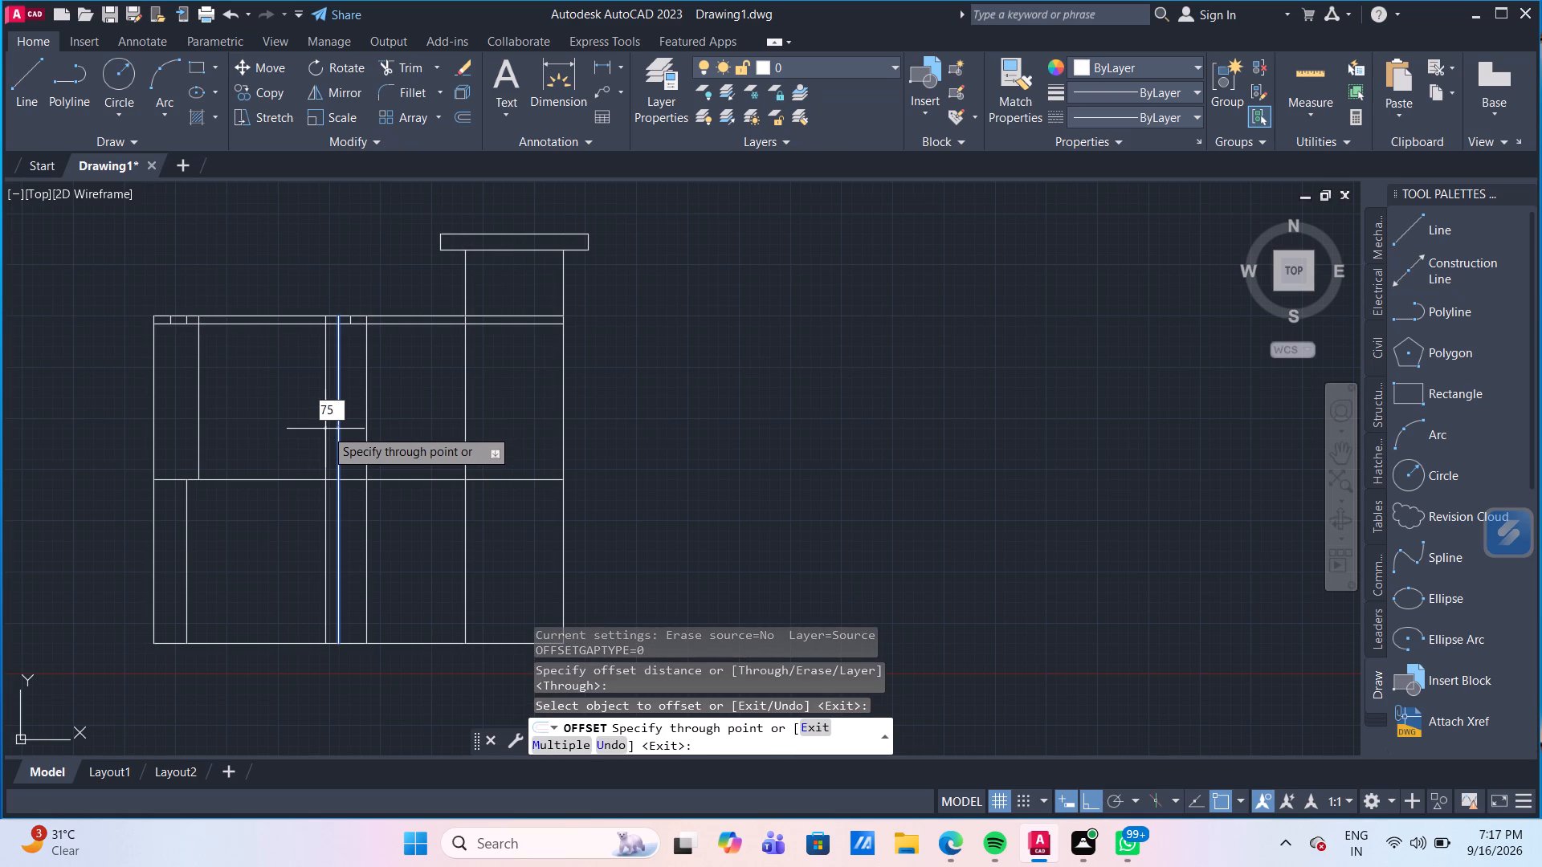
key("Return")
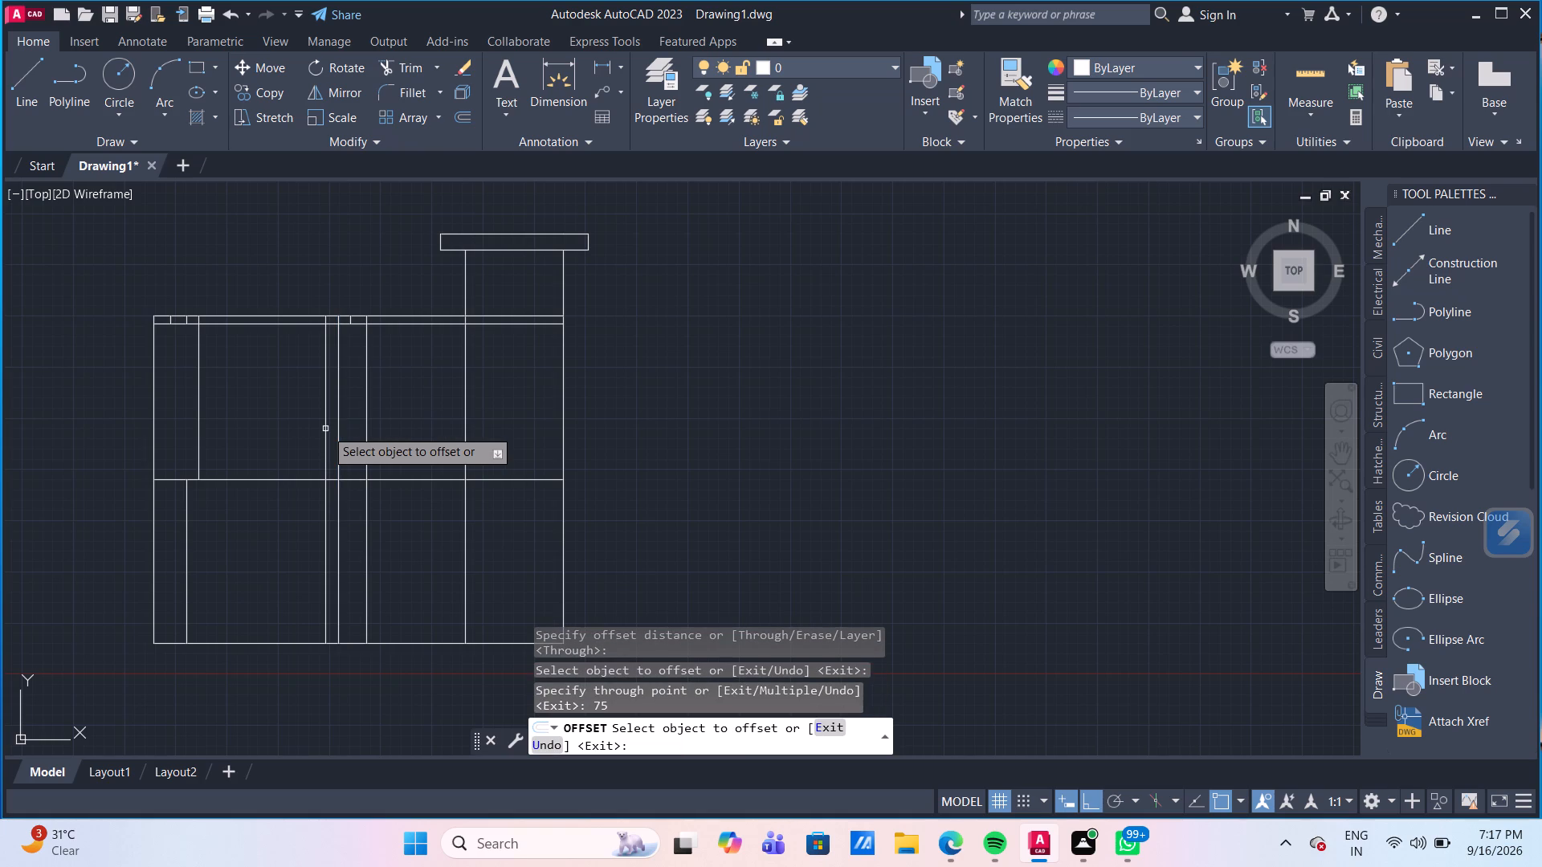
key("Escape")
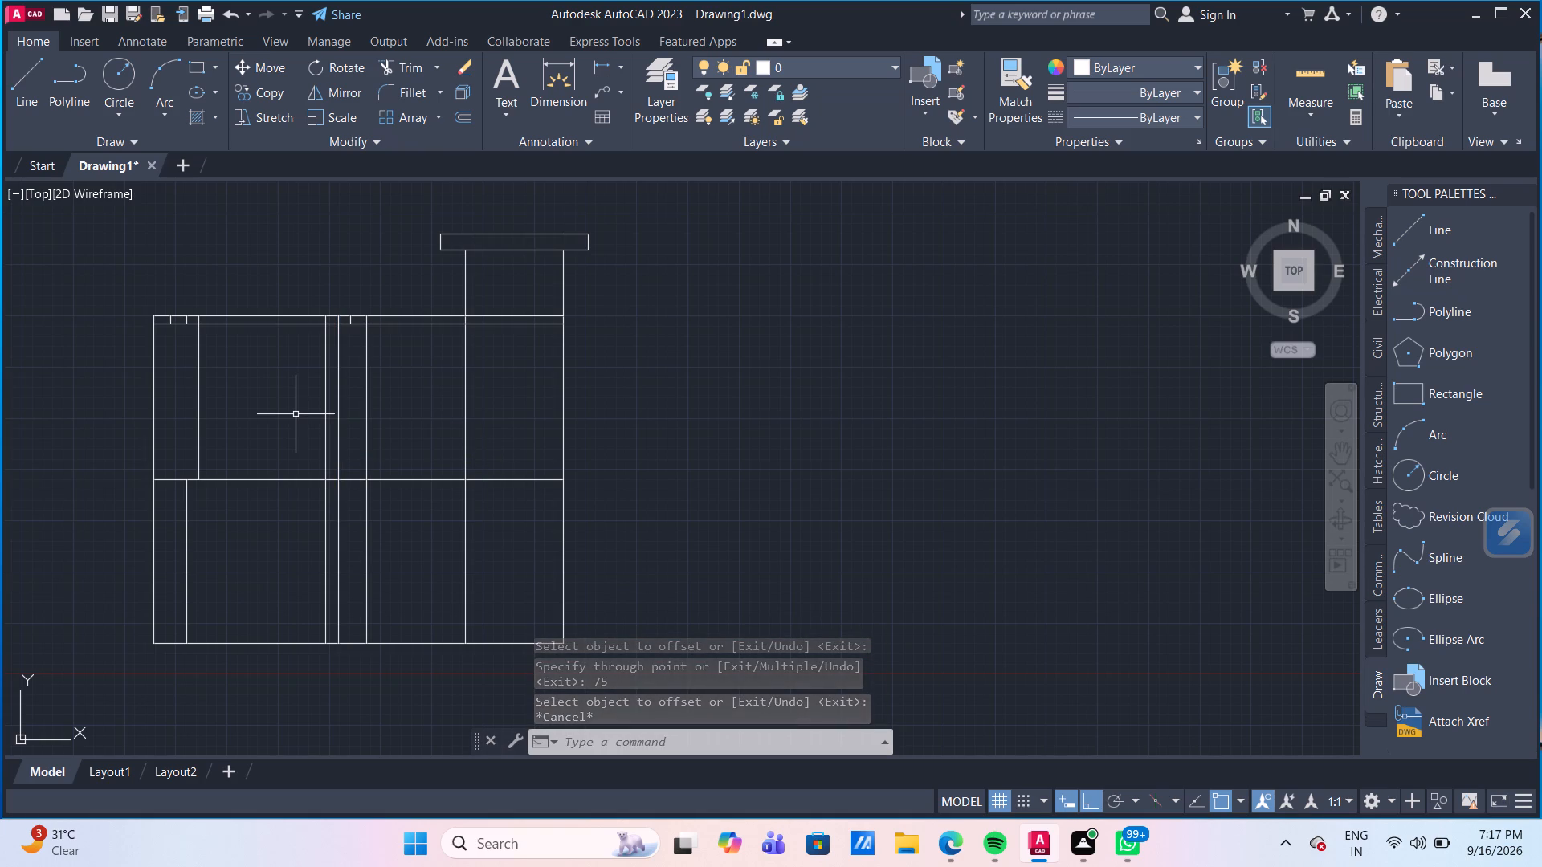
Trim the new offset line below the horizontal middle line and its source line above it.
scroll(319, 548, "up", 1)
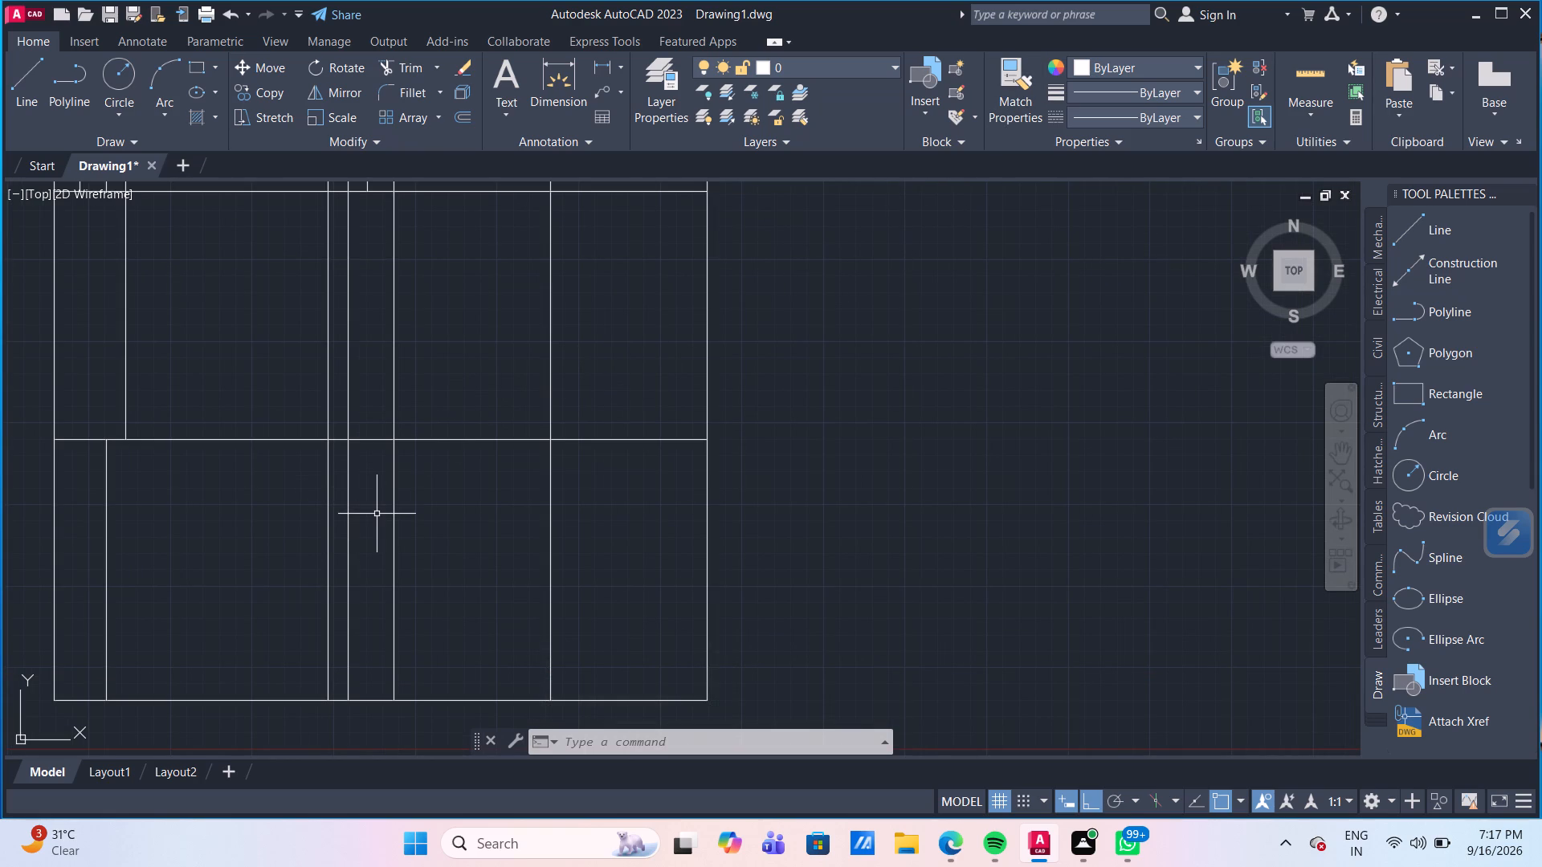
type("TR")
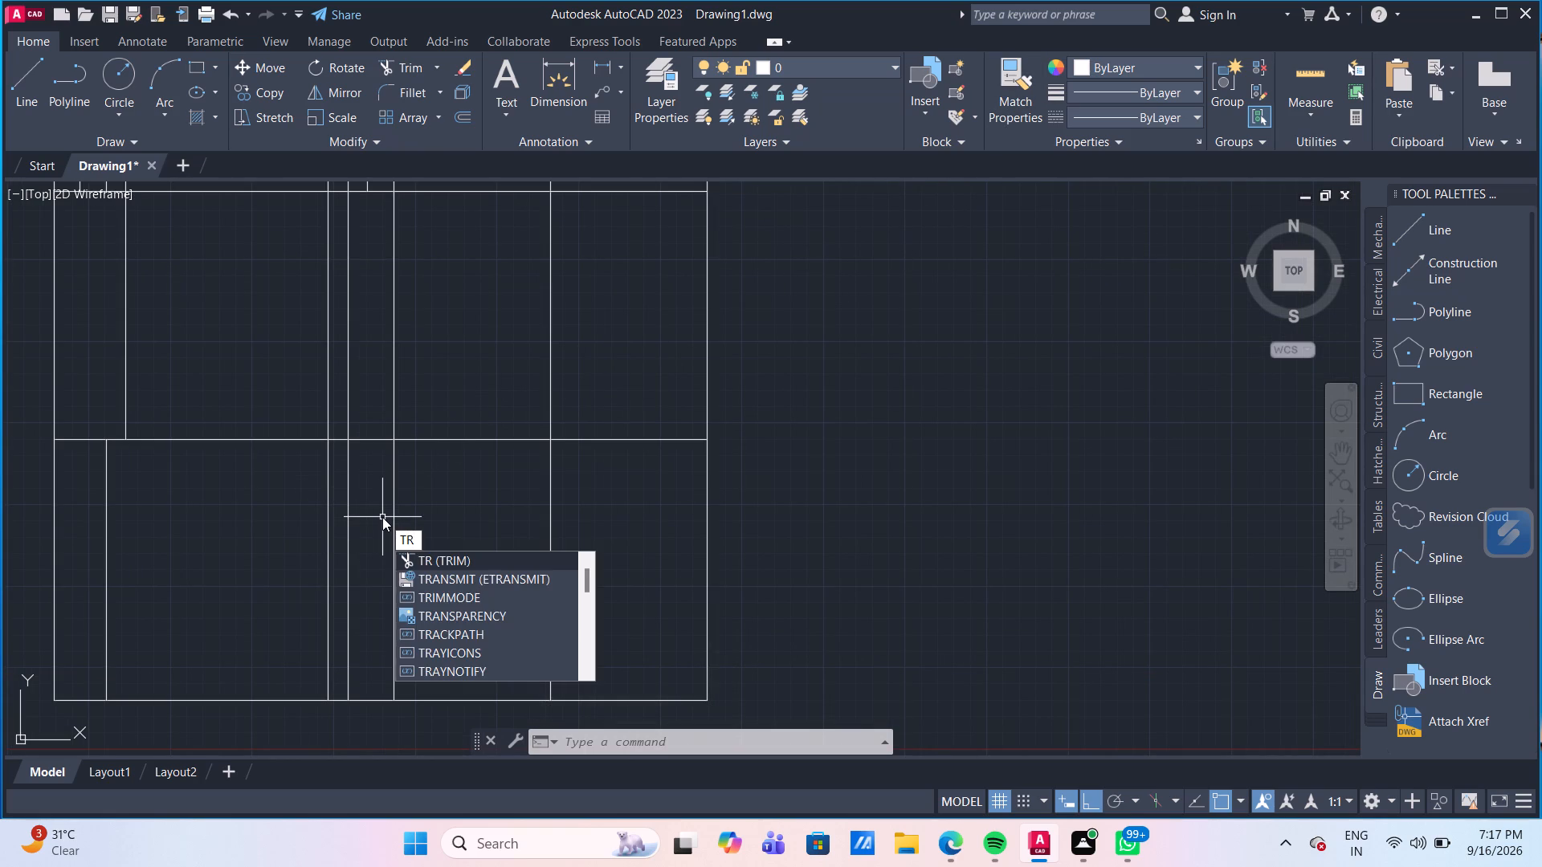
key("Return")
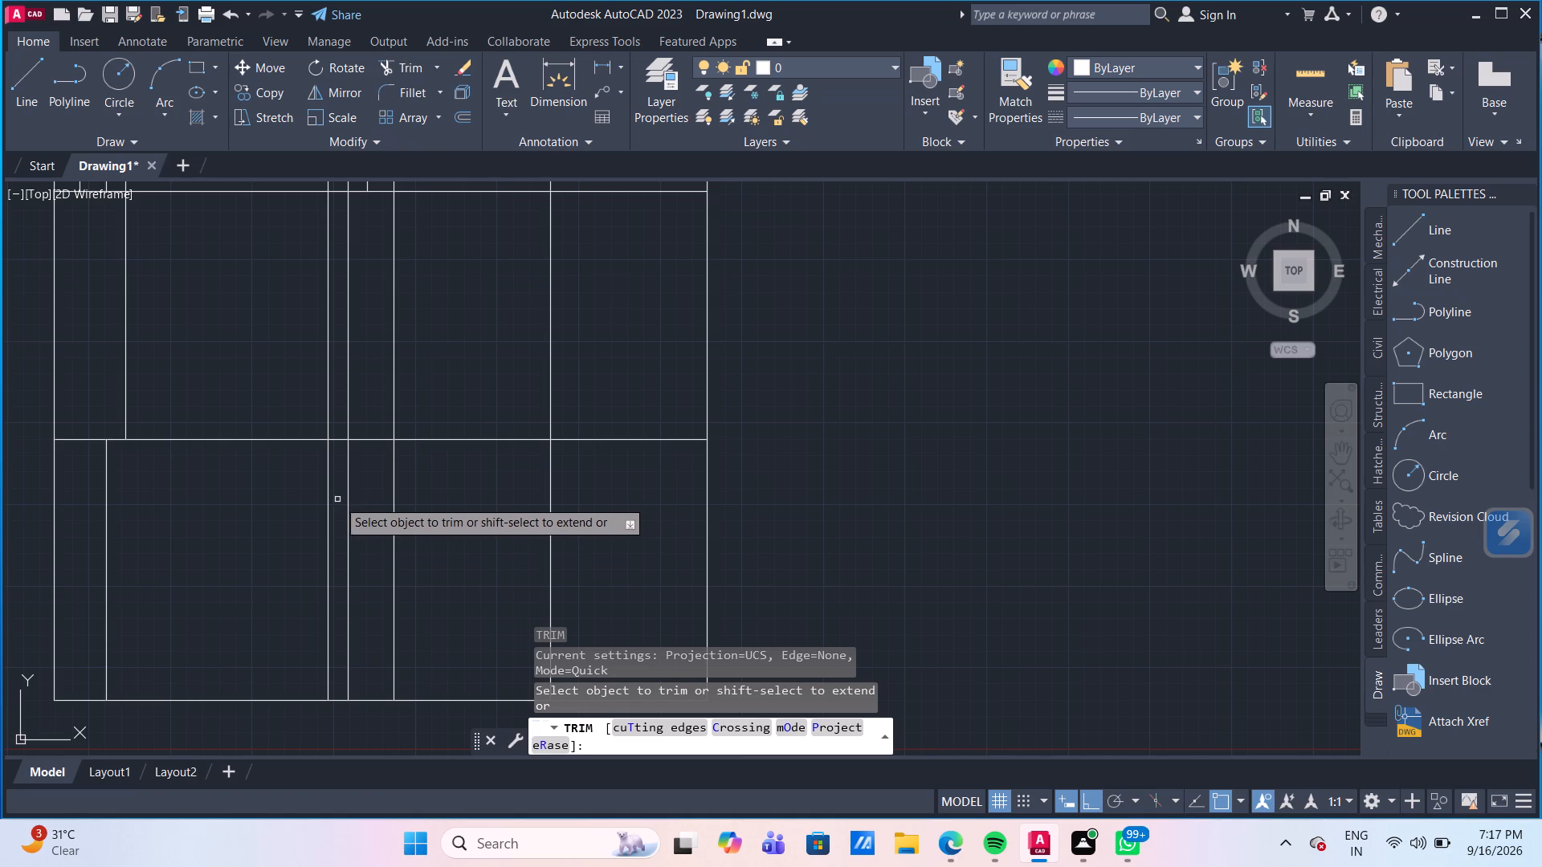
left_click(328, 497)
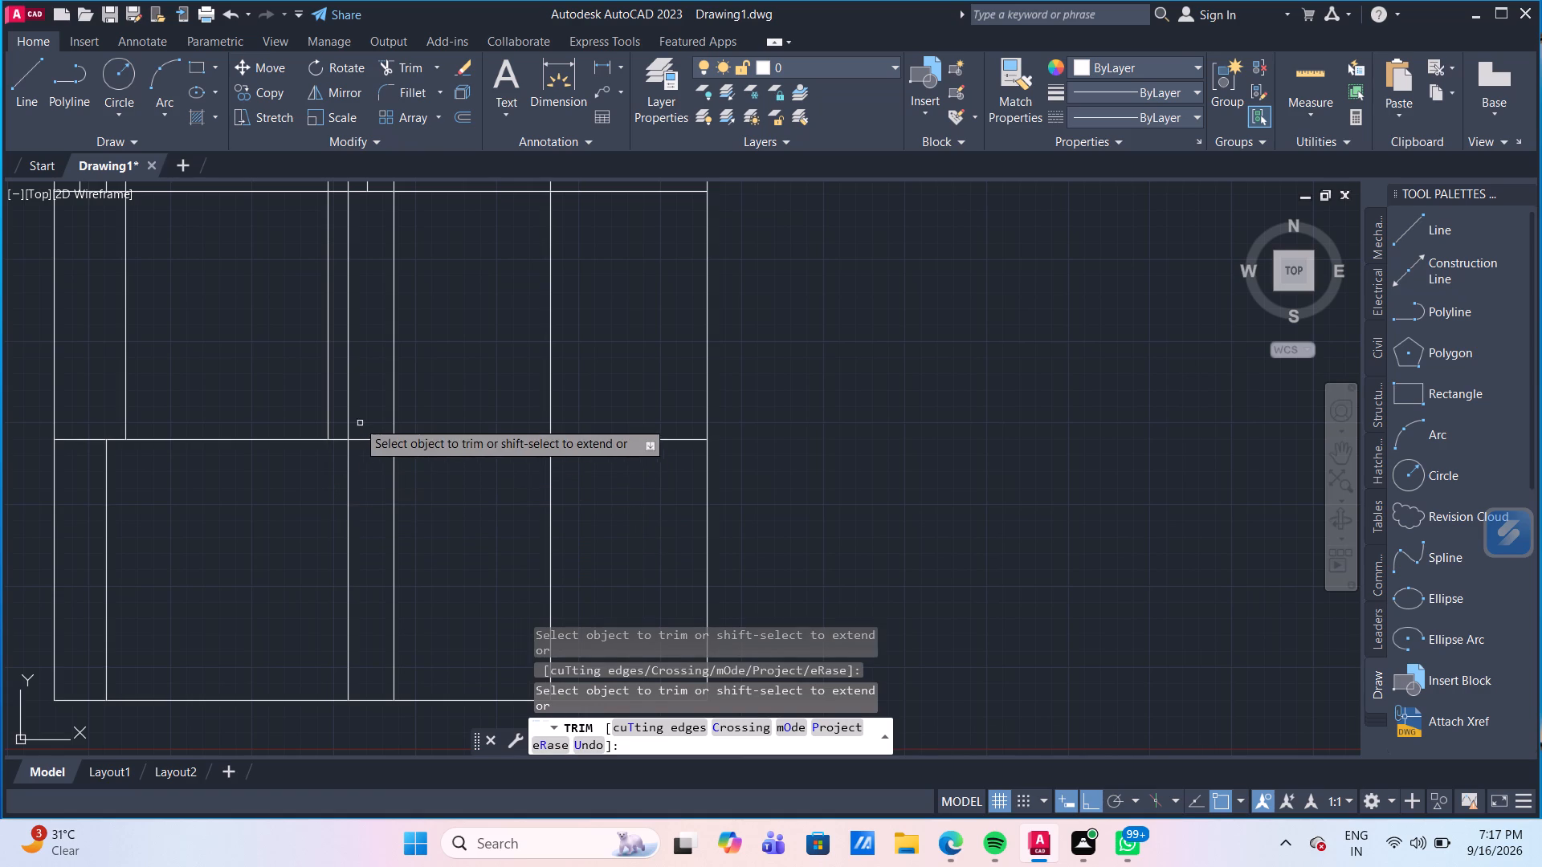
left_click(349, 406)
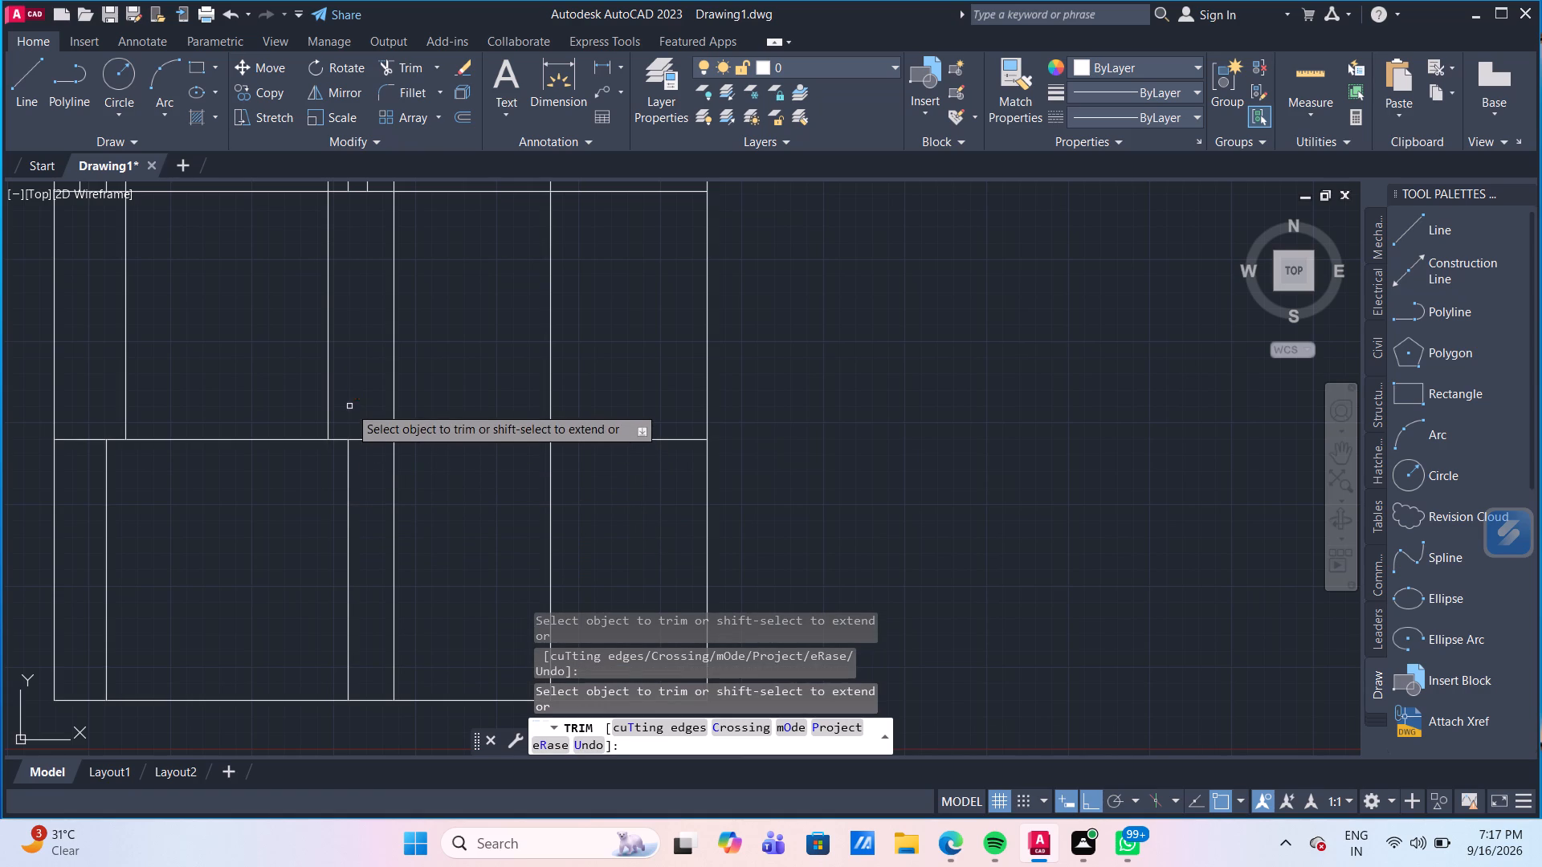
Measure the width of the lower compartment between the left inner line and the middle vertical line.
left_click(1303, 71)
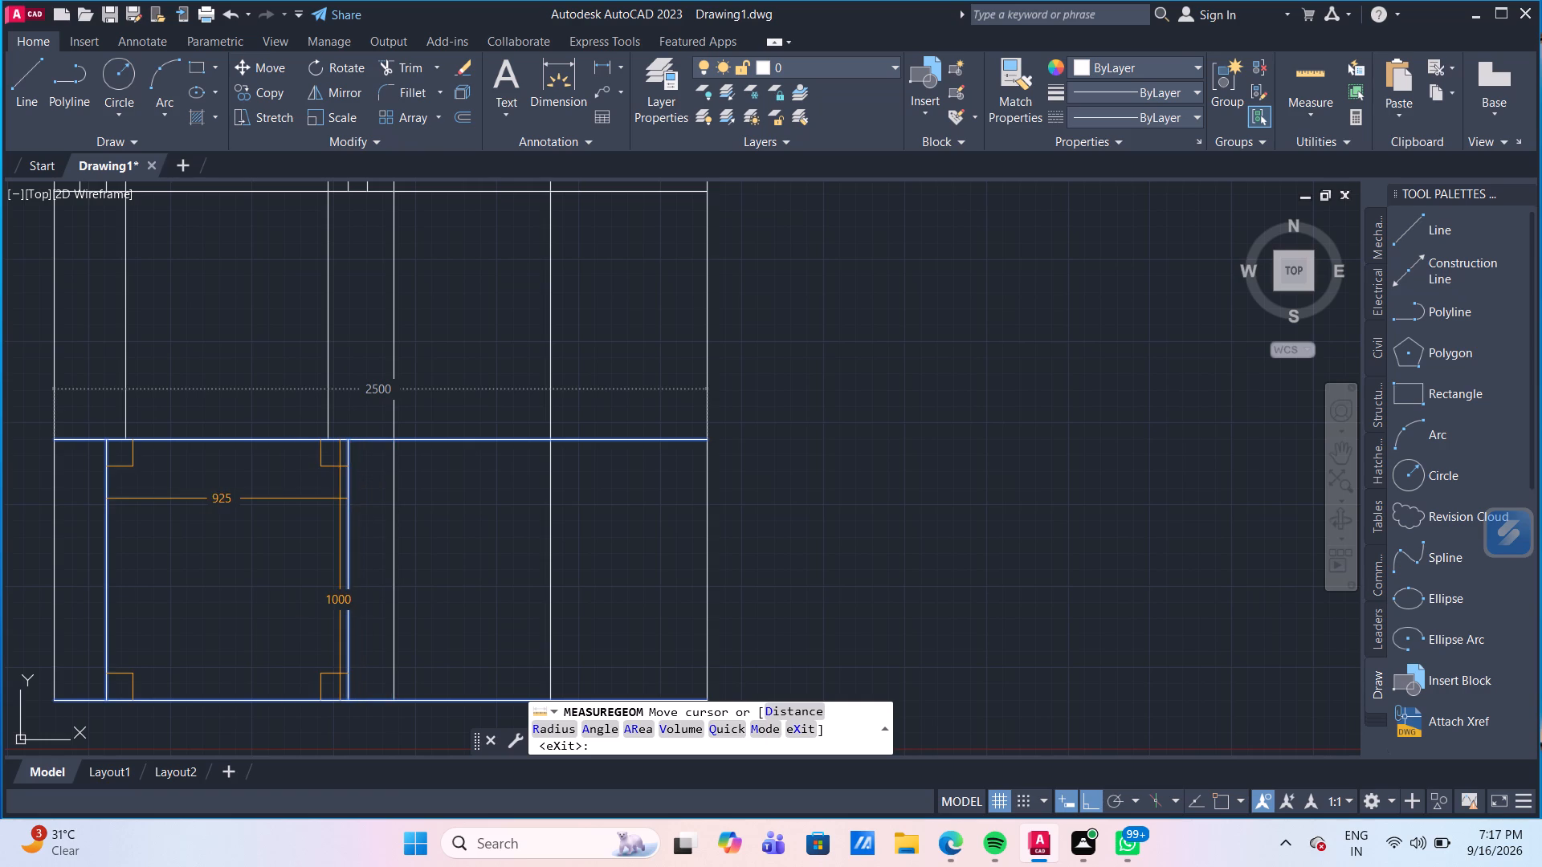
key("Escape")
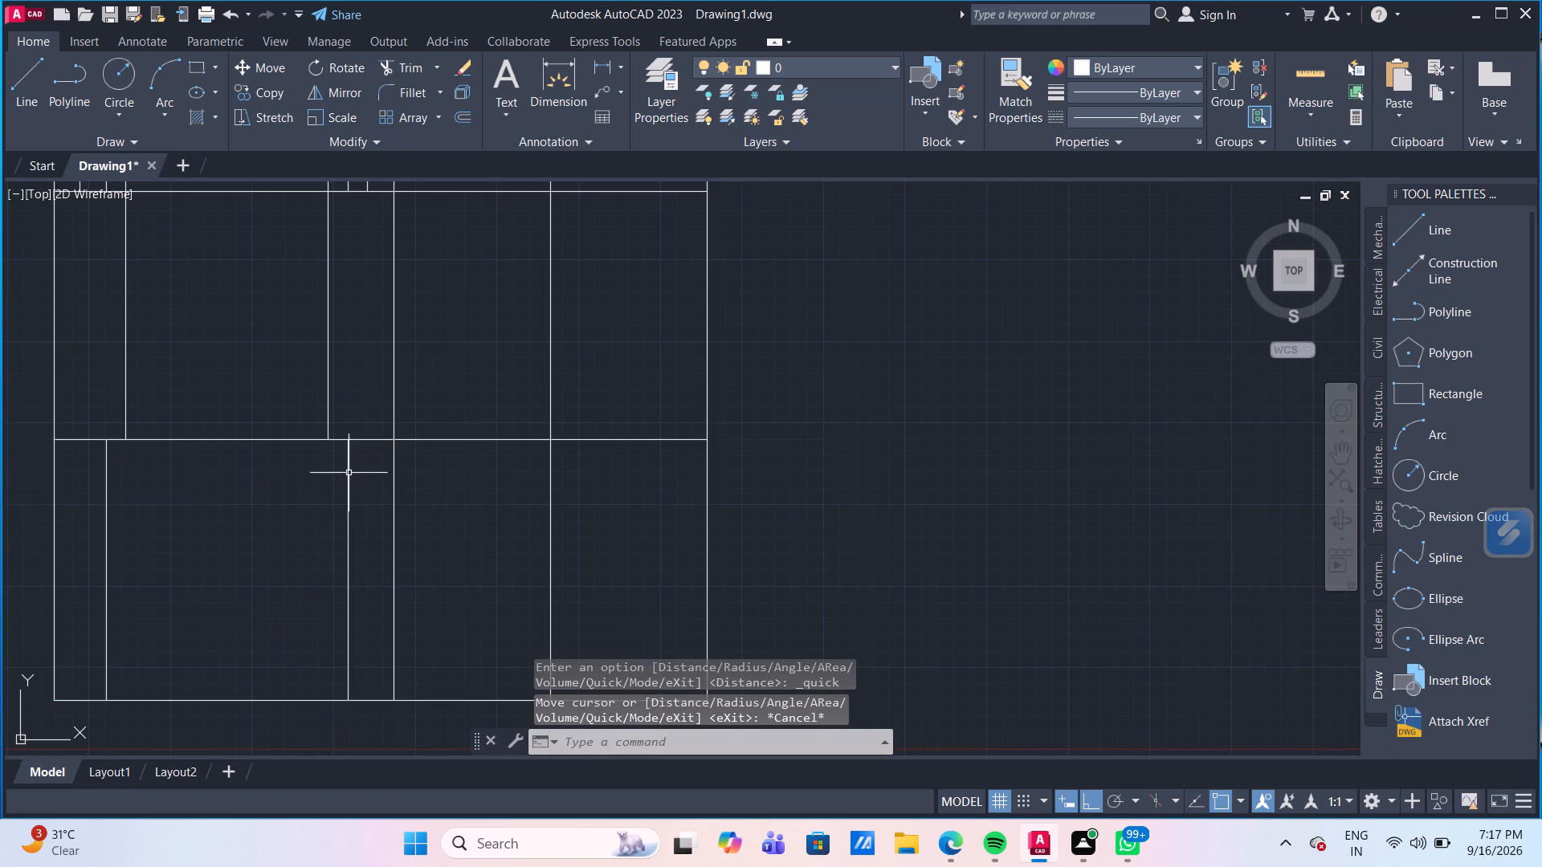
Delete the two staggered inner lines just left of the middle vertical line, one above and one below the horizontal middle line.
left_click(348, 489)
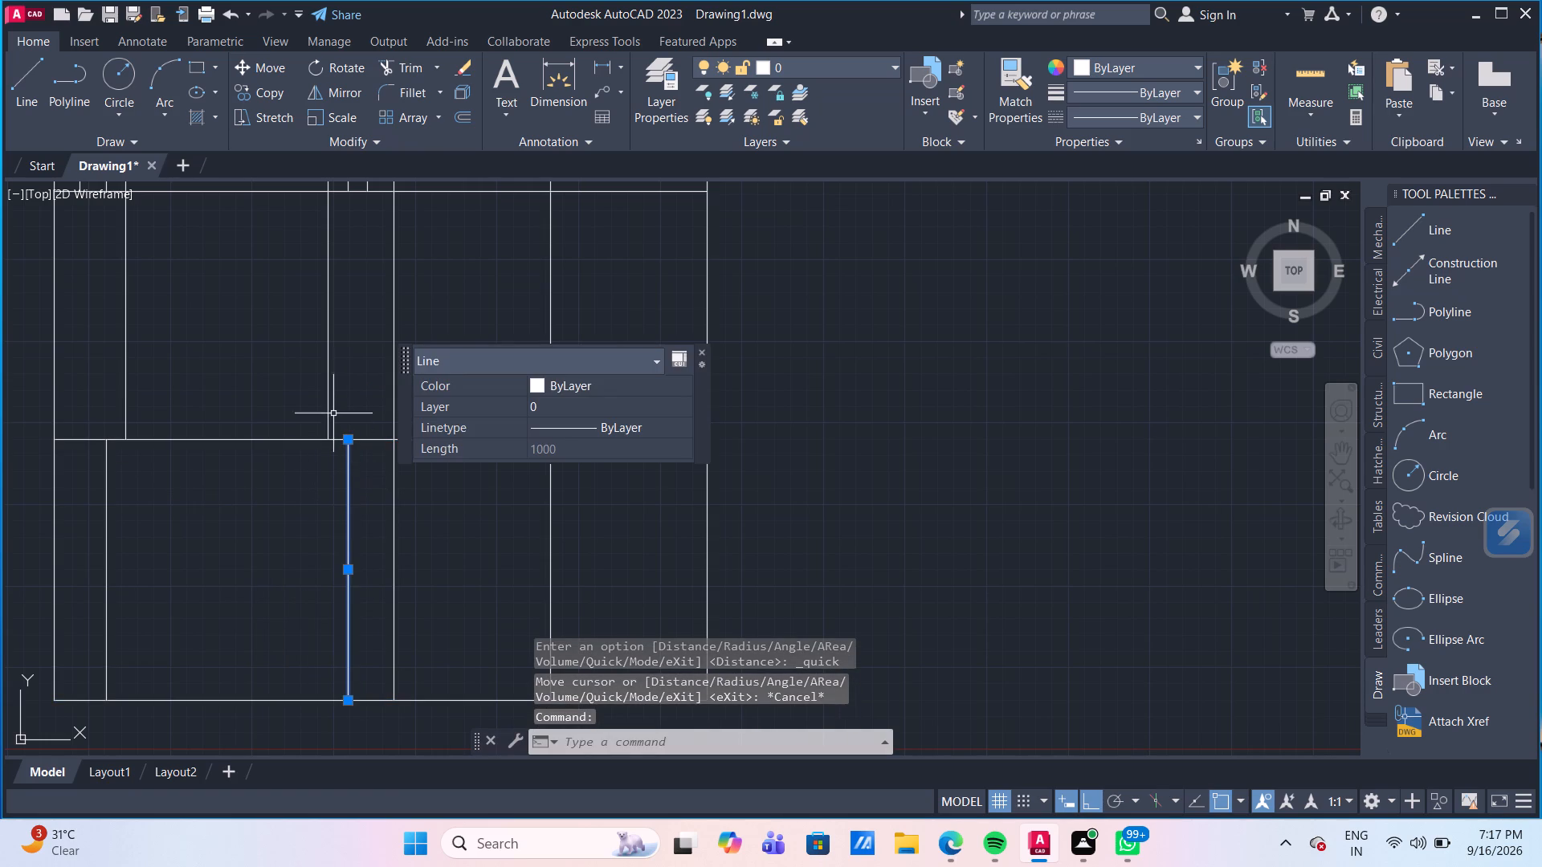
left_click(332, 399)
left_click(317, 391)
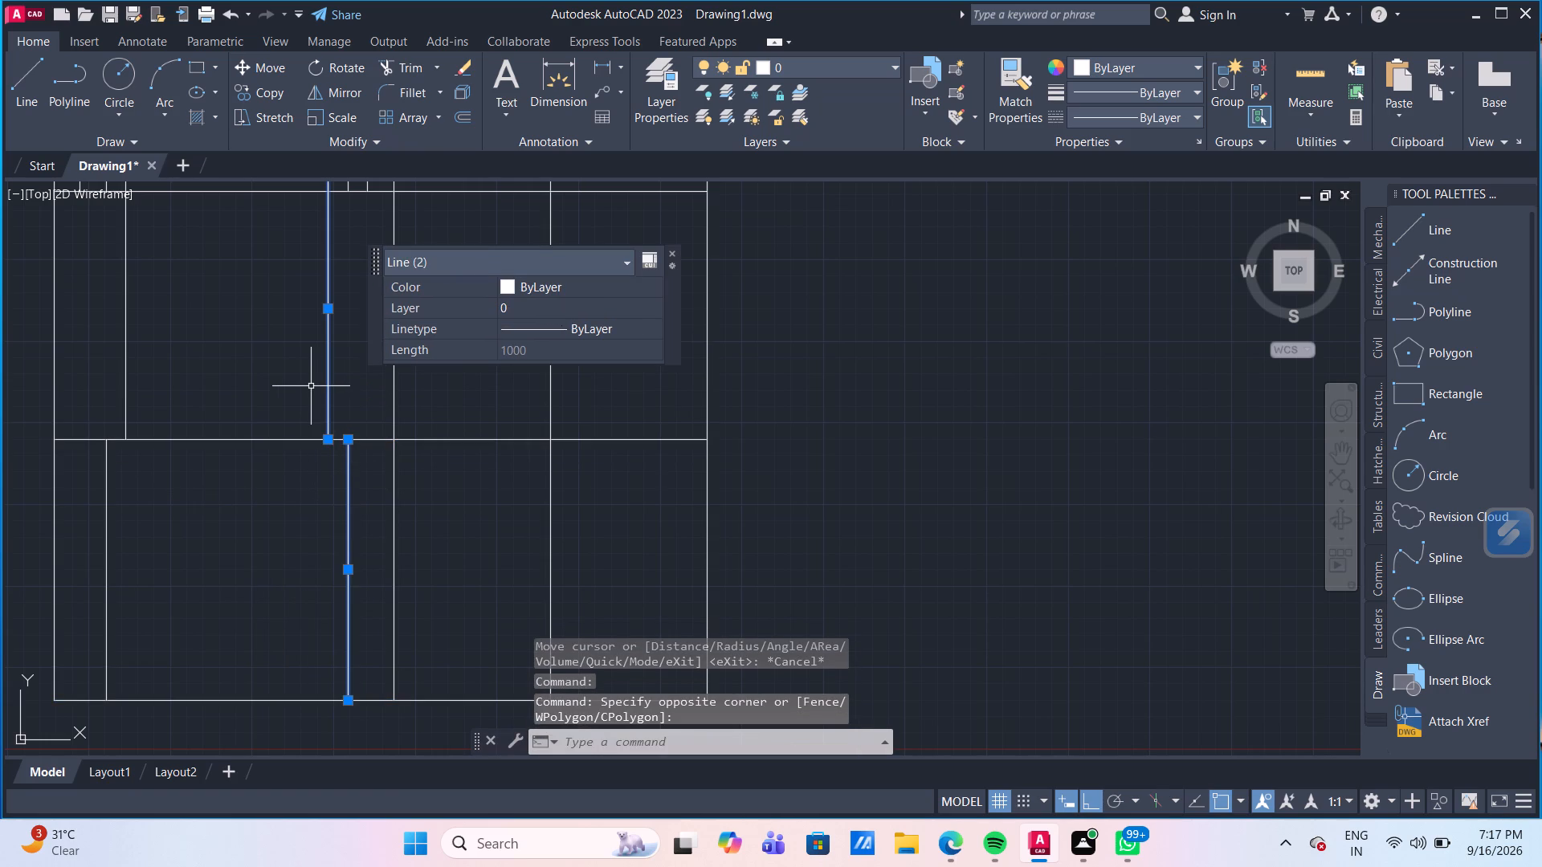
key("Delete")
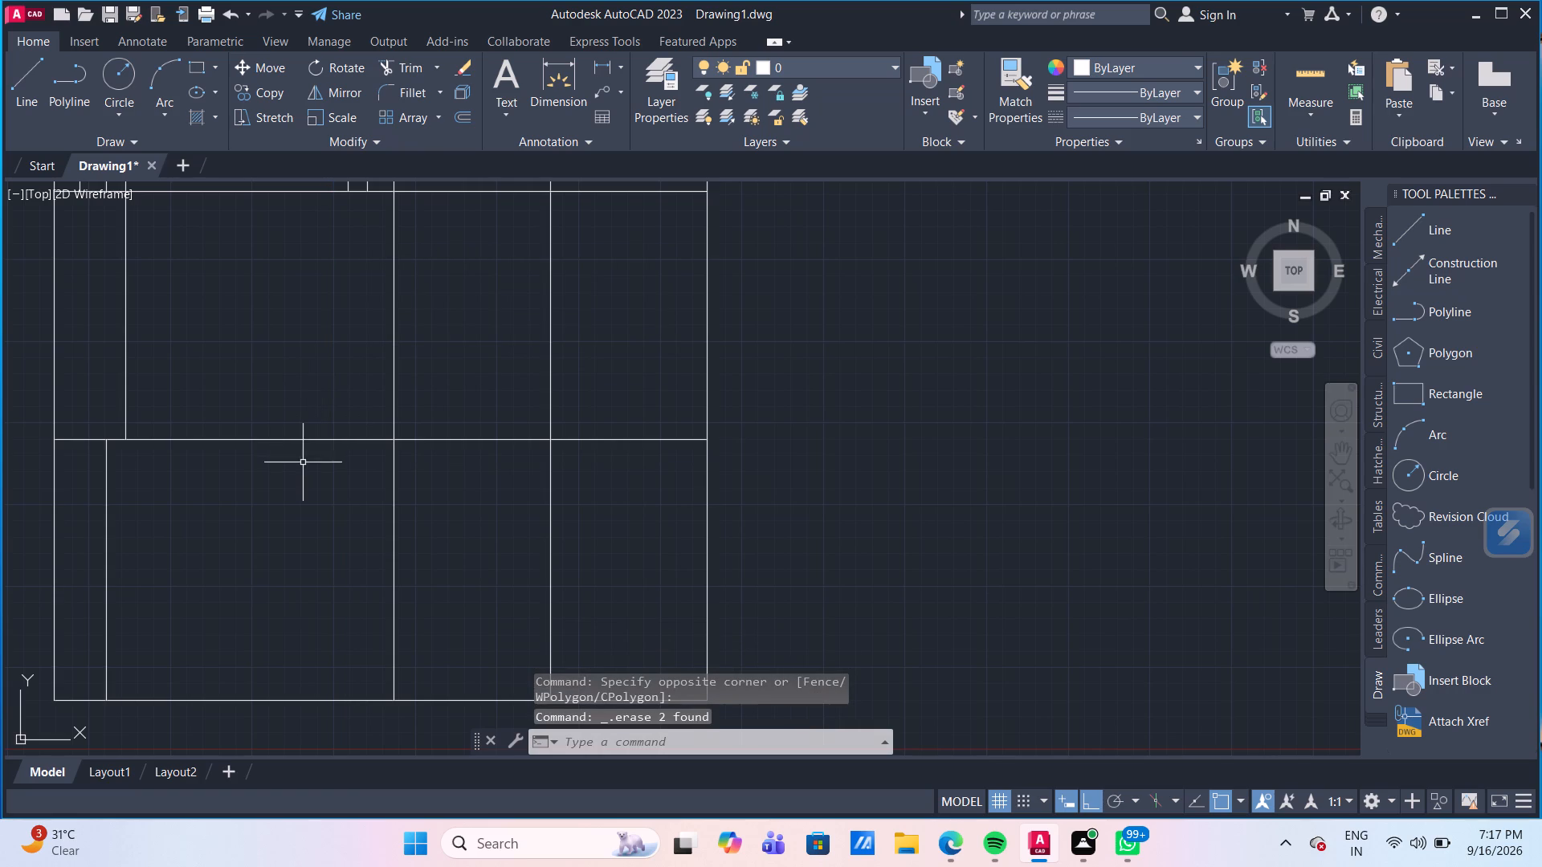
Offset the lower segment of the middle vertical line 200 mm to the left.
left_click(27, 100)
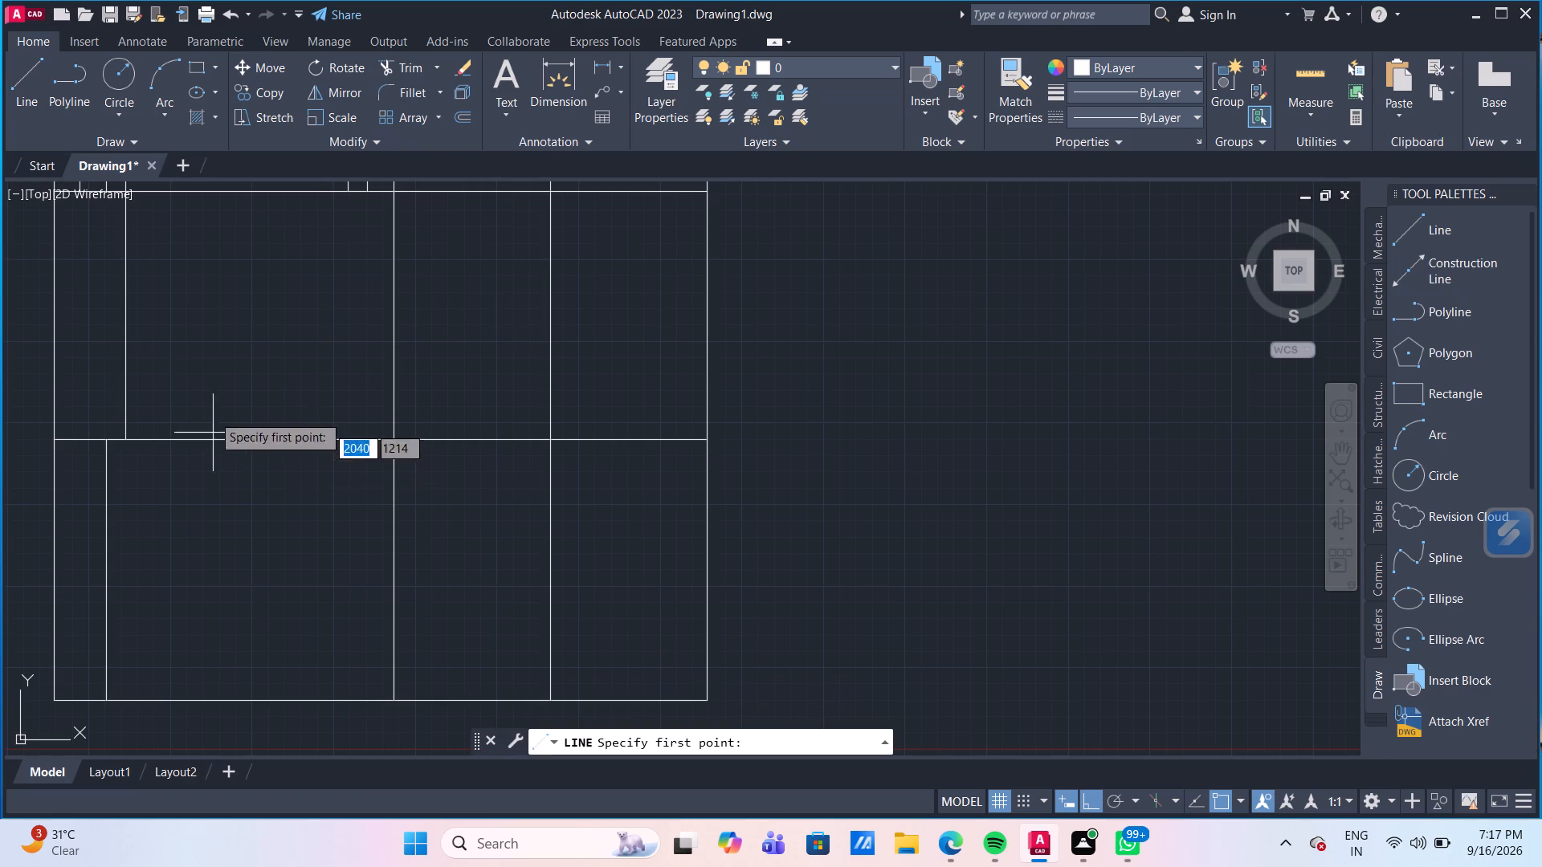
key("Escape")
key("o")
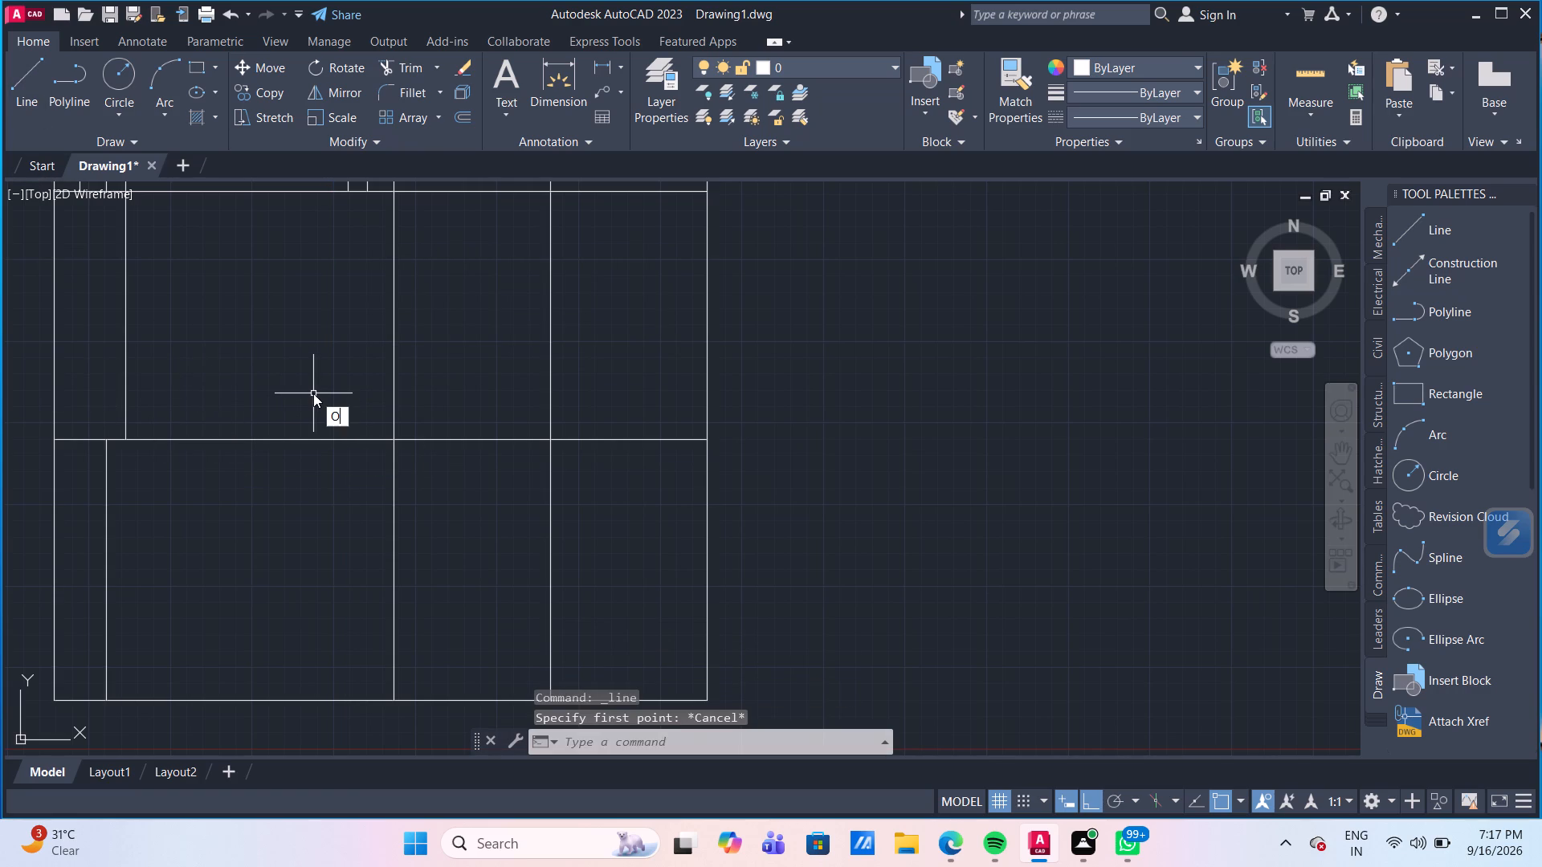
key("Return")
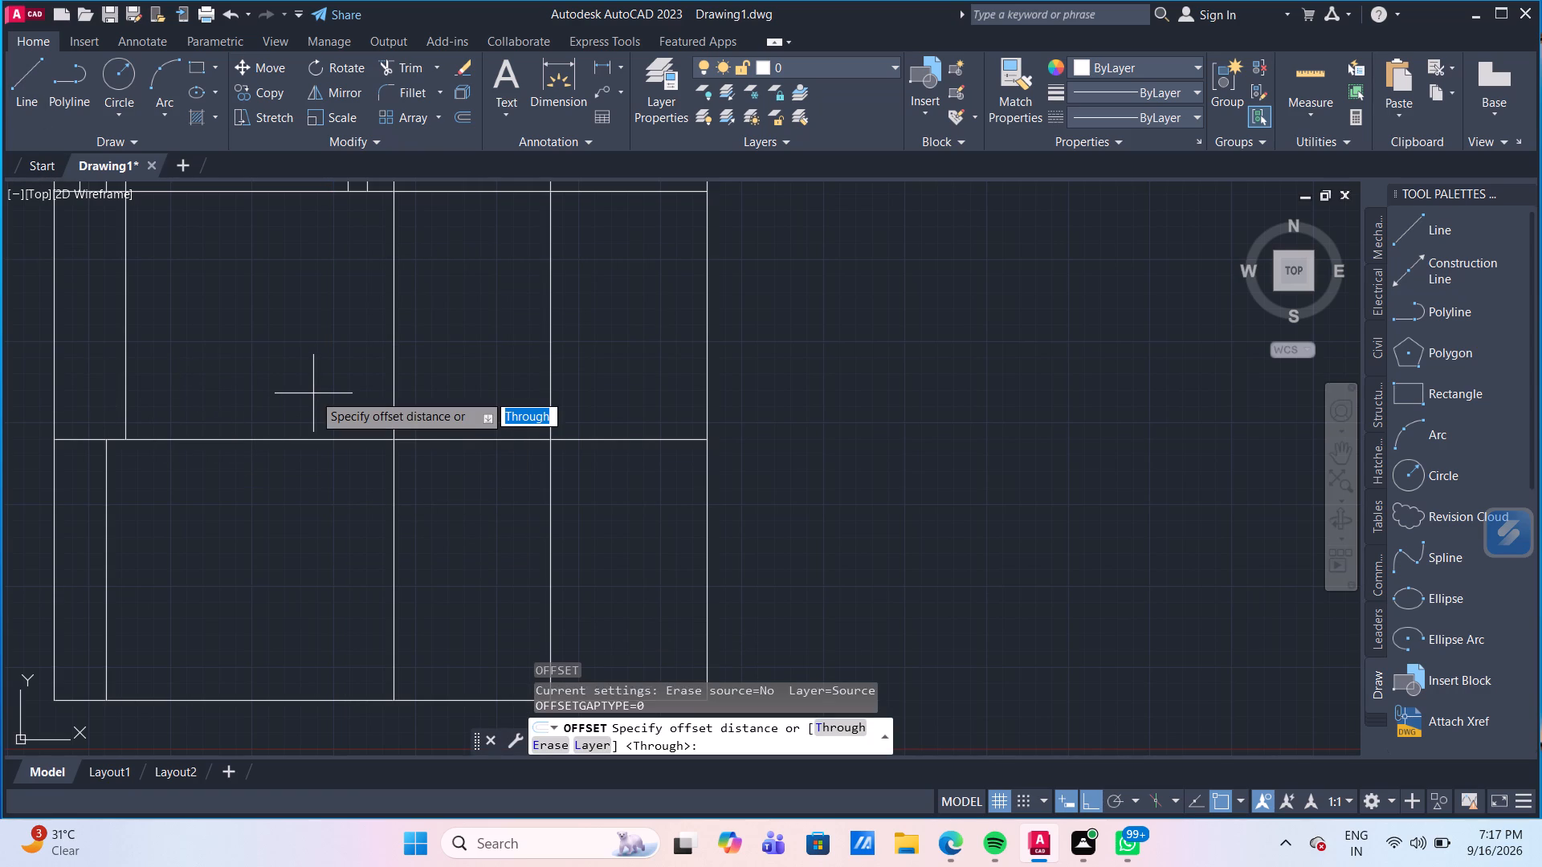
key("Return")
left_click(393, 472)
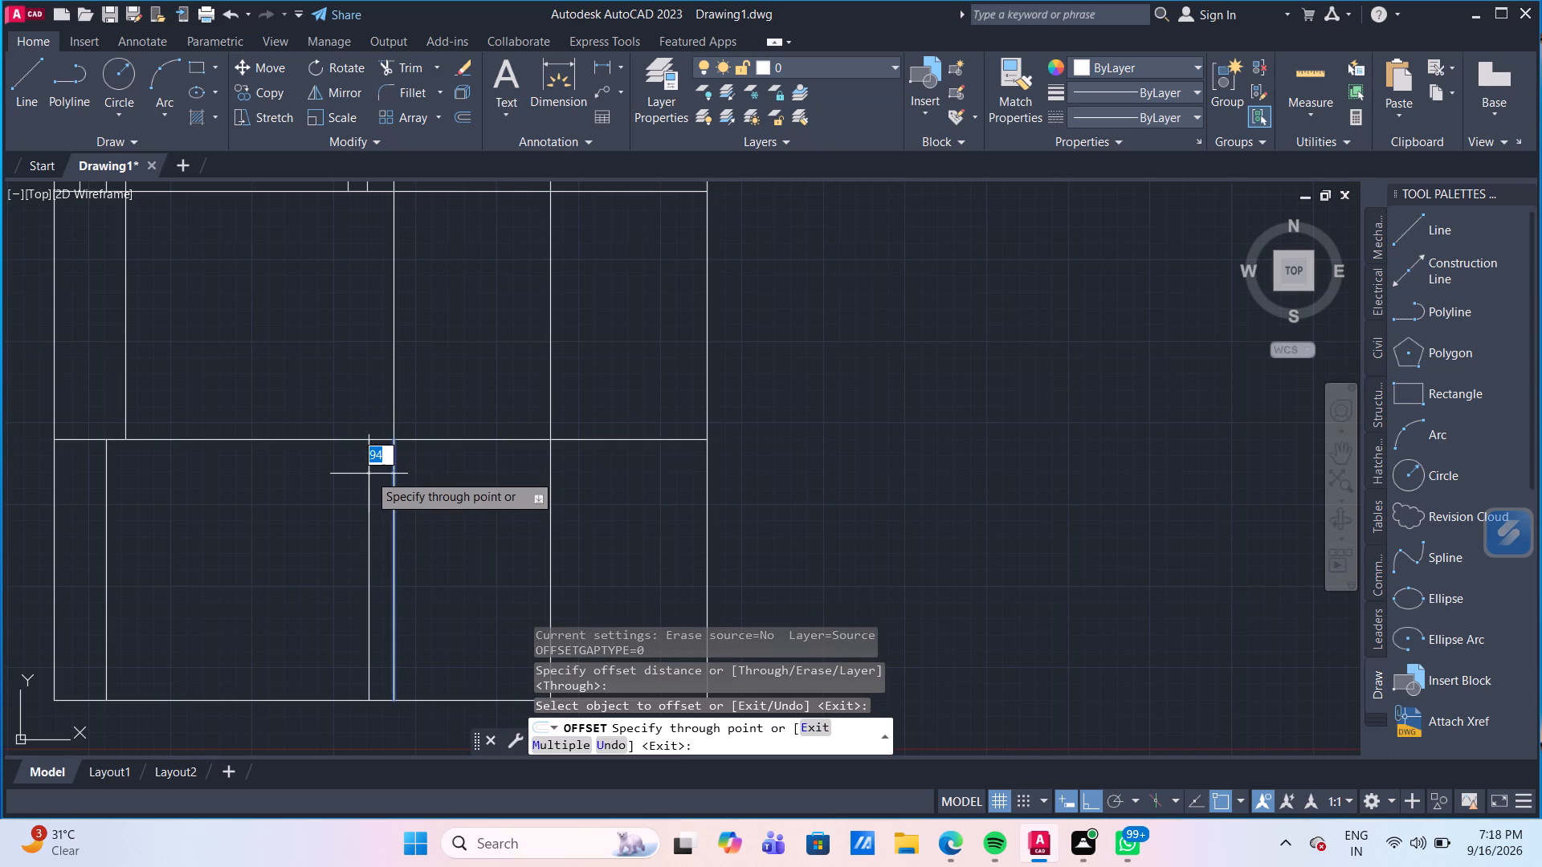
type("200")
key("Return")
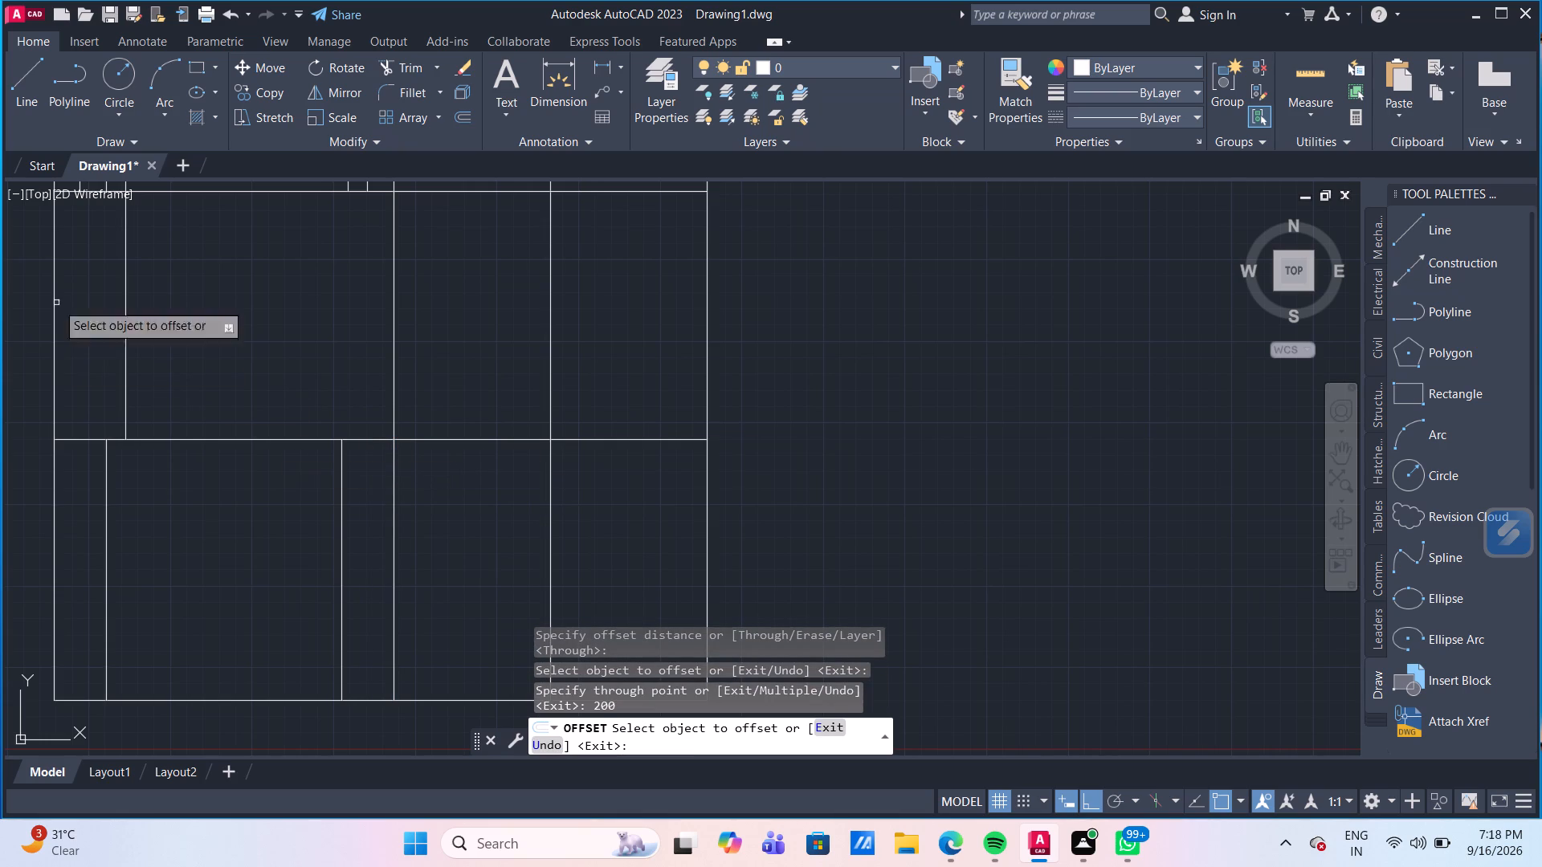
Offset the upper segment of the middle vertical line 275 mm to the left.
left_click(22, 89)
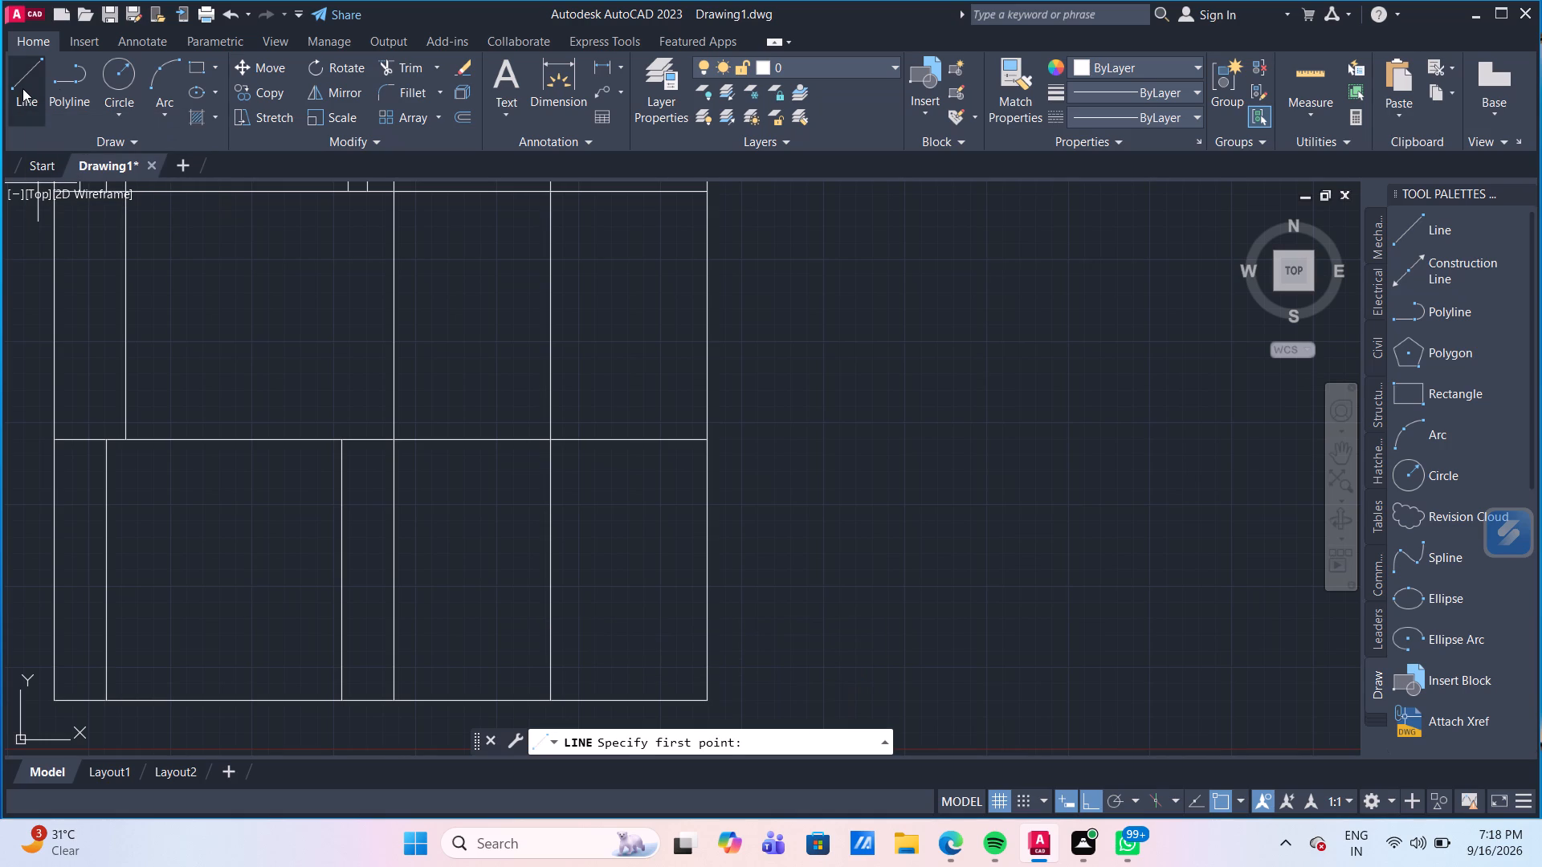
key("Escape")
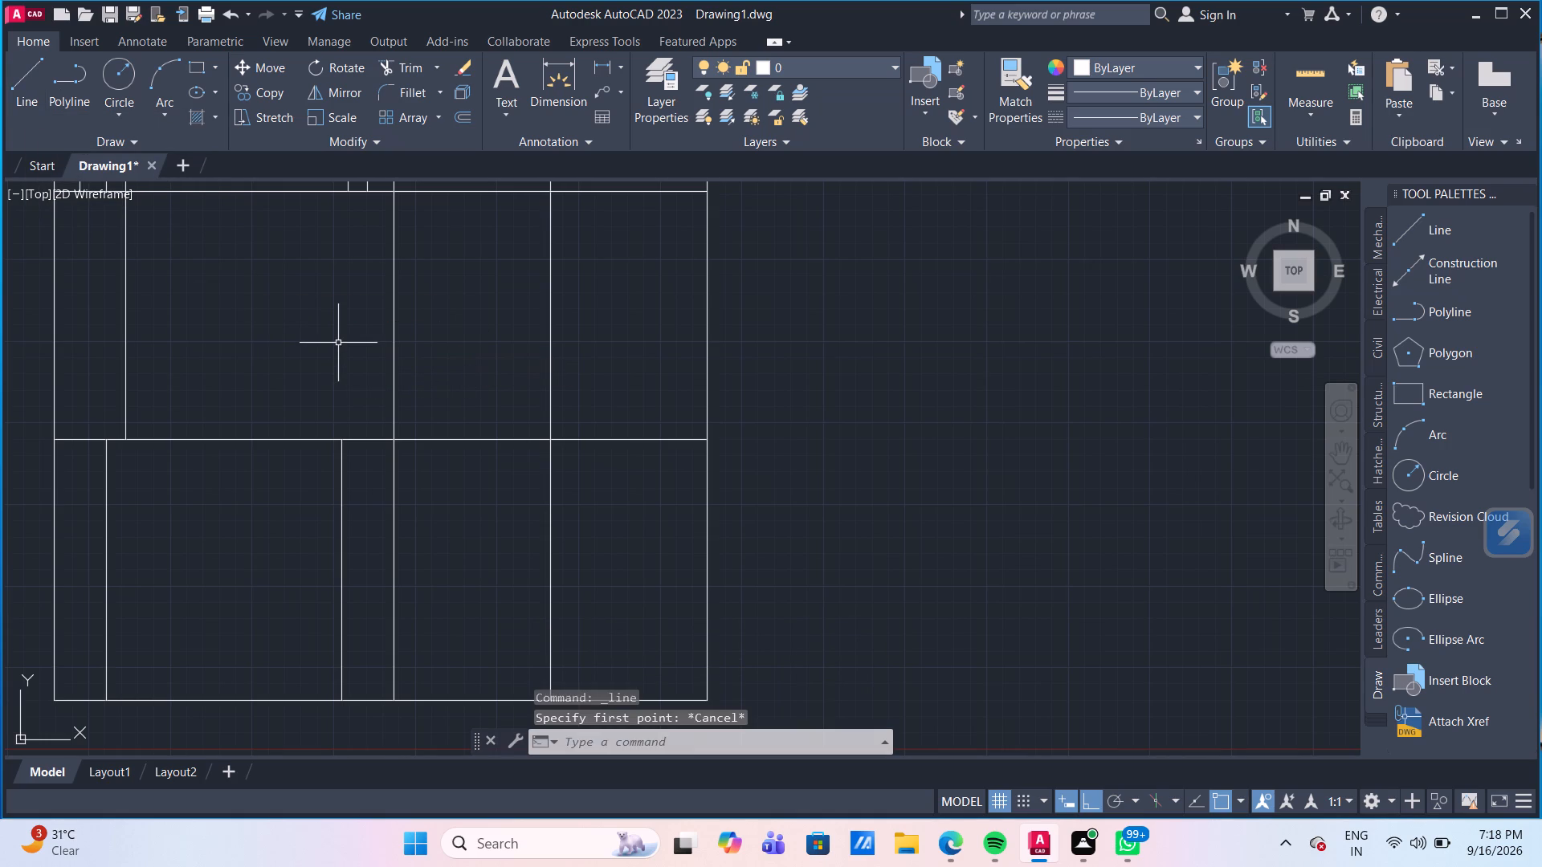
key("o")
key("Return")
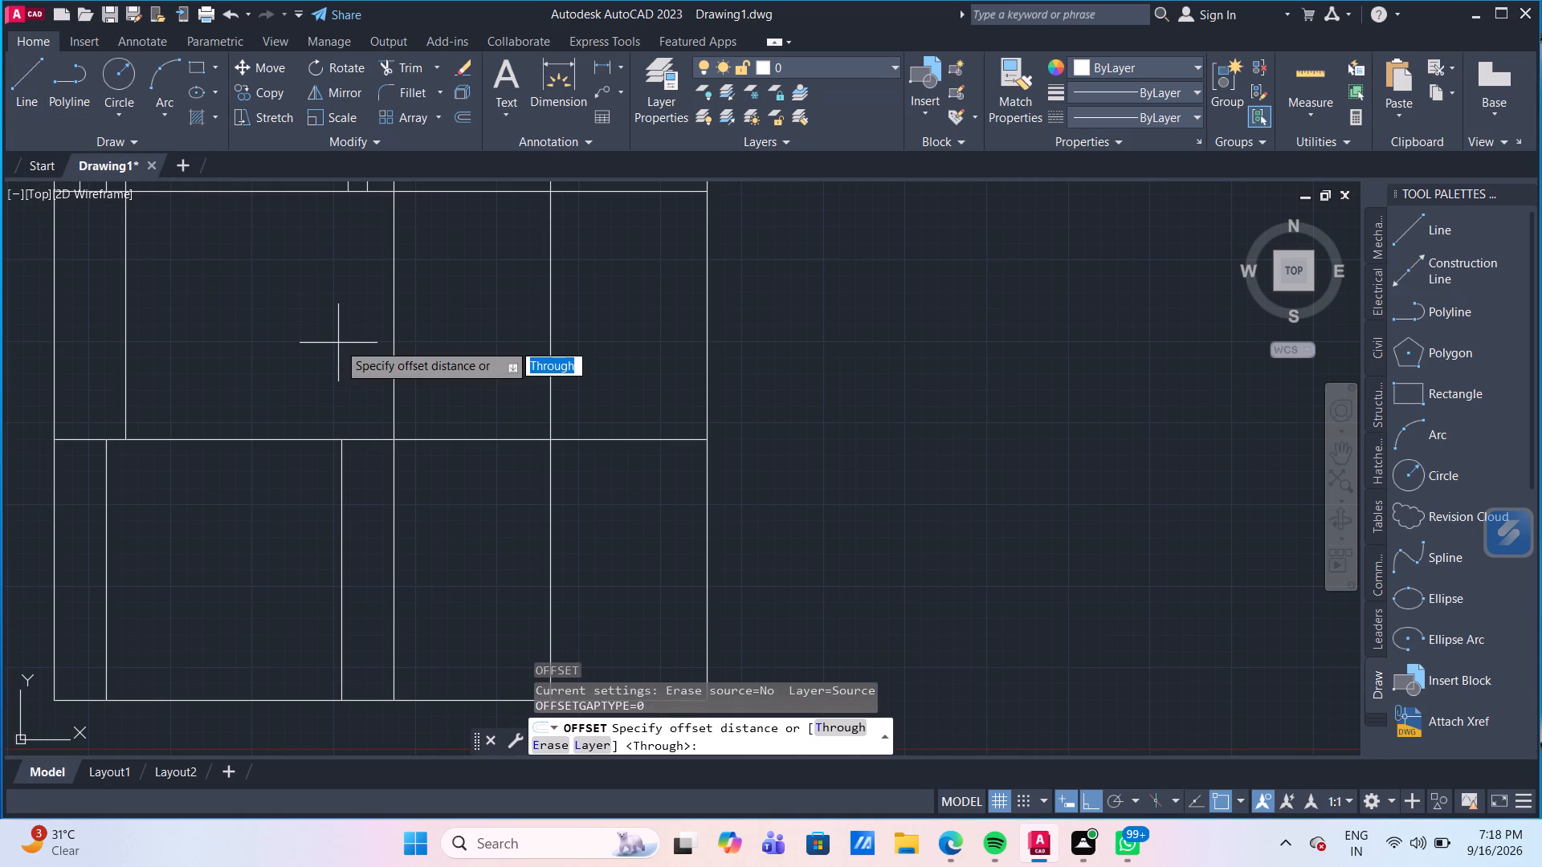
key("Return")
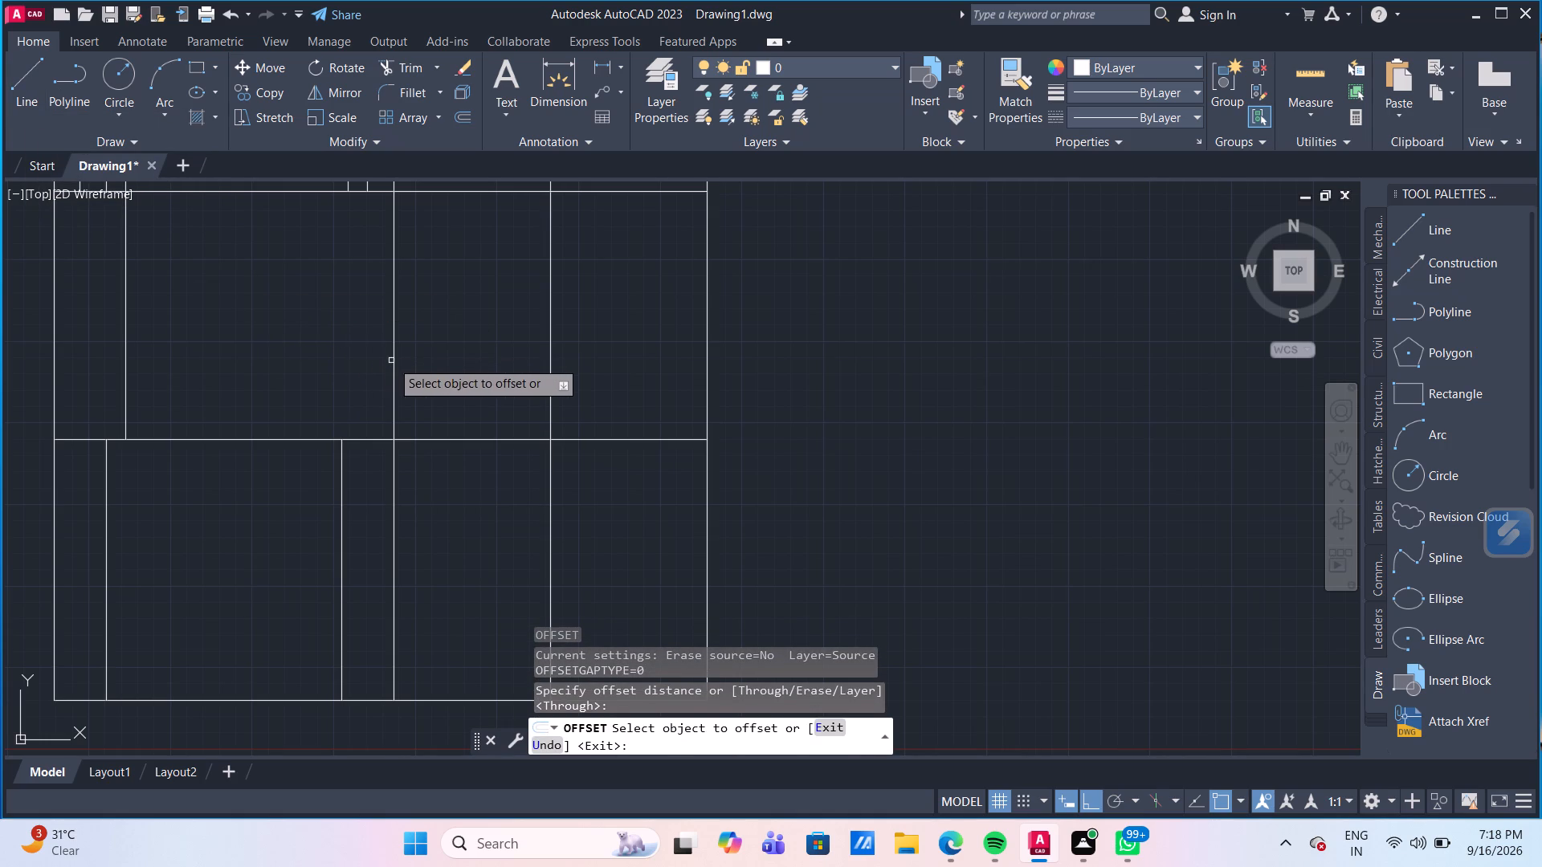
left_click(394, 362)
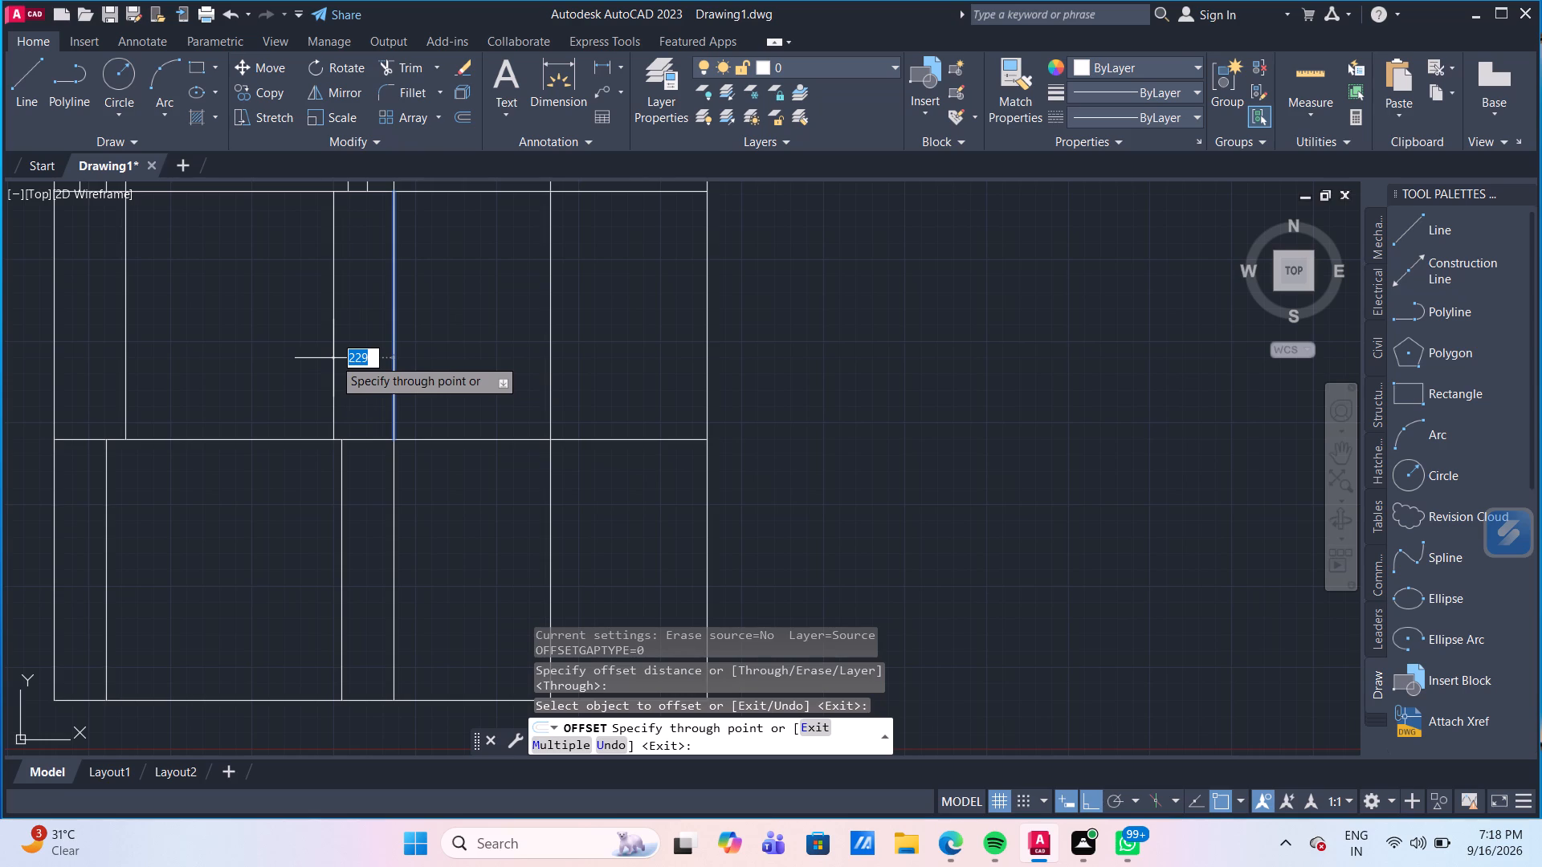
type("275")
key("Return")
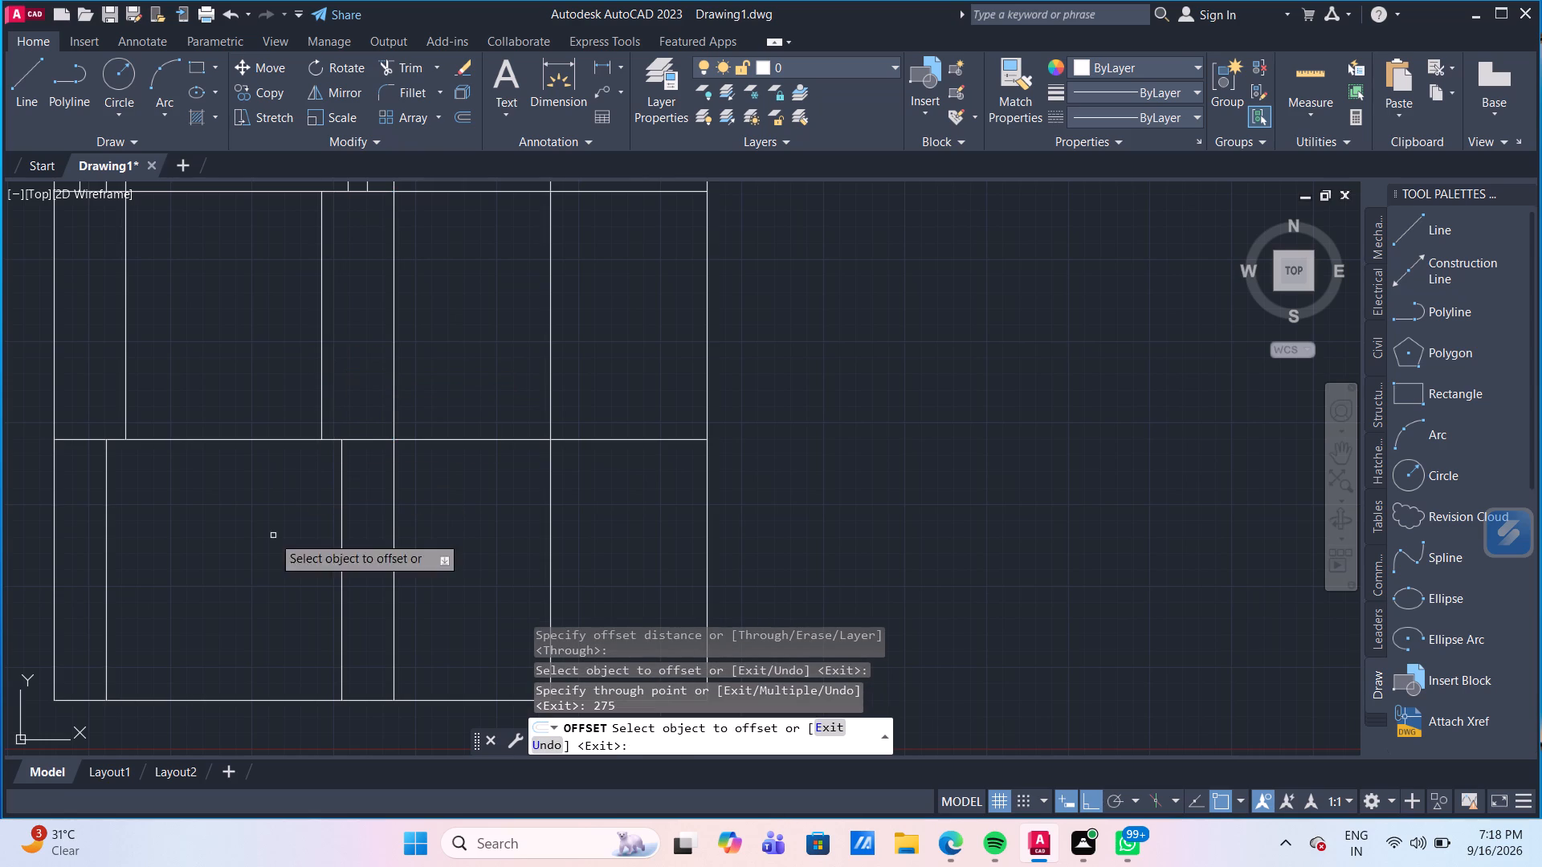
Measure the width and height of the upper compartment between the two inner vertical lines.
scroll(259, 551, "down", 1)
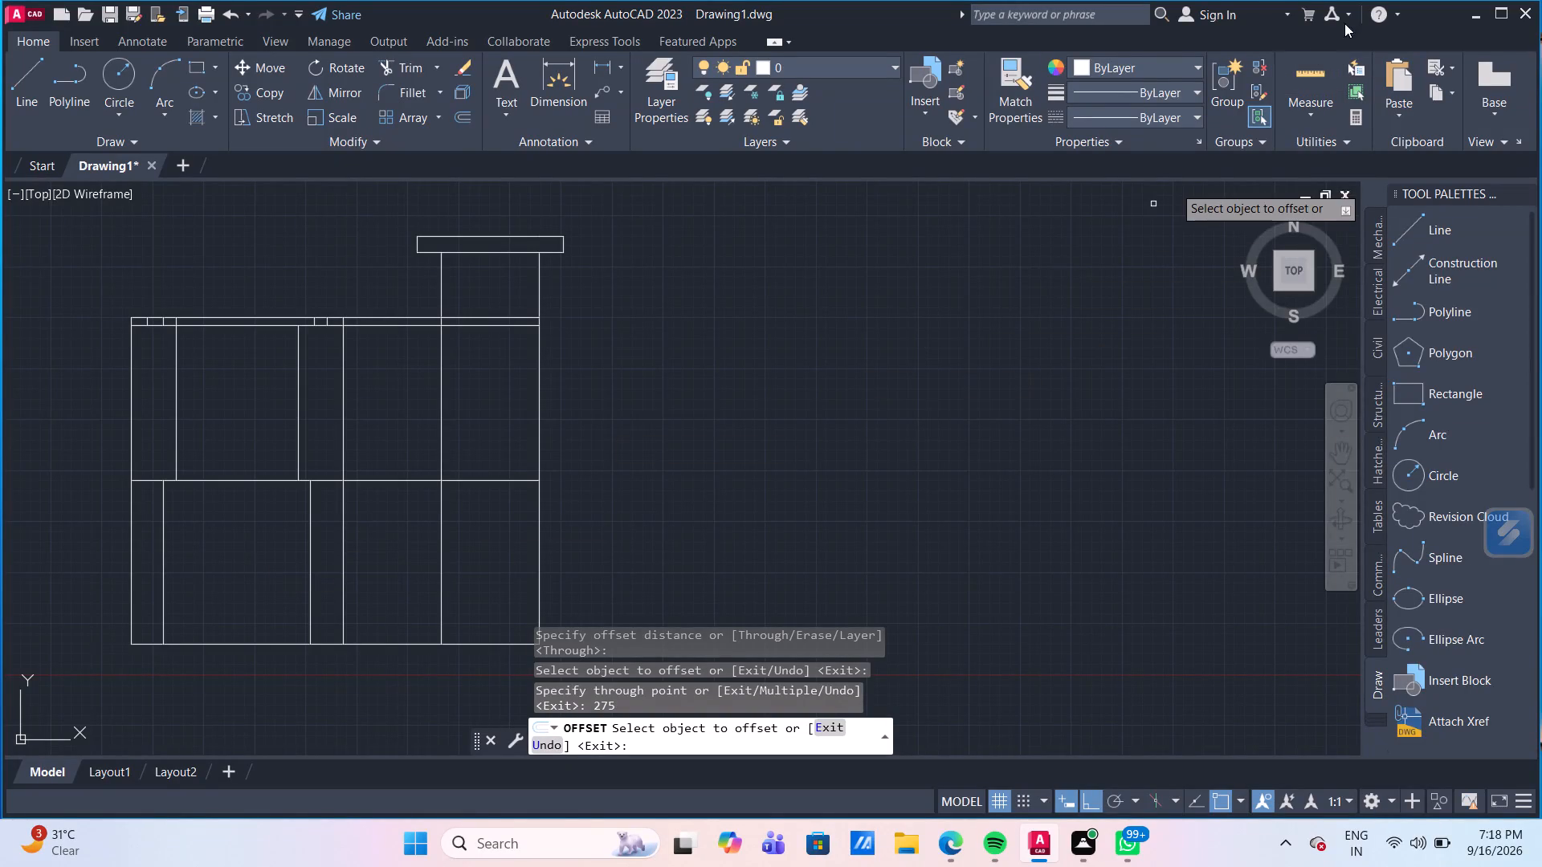
left_click(1318, 73)
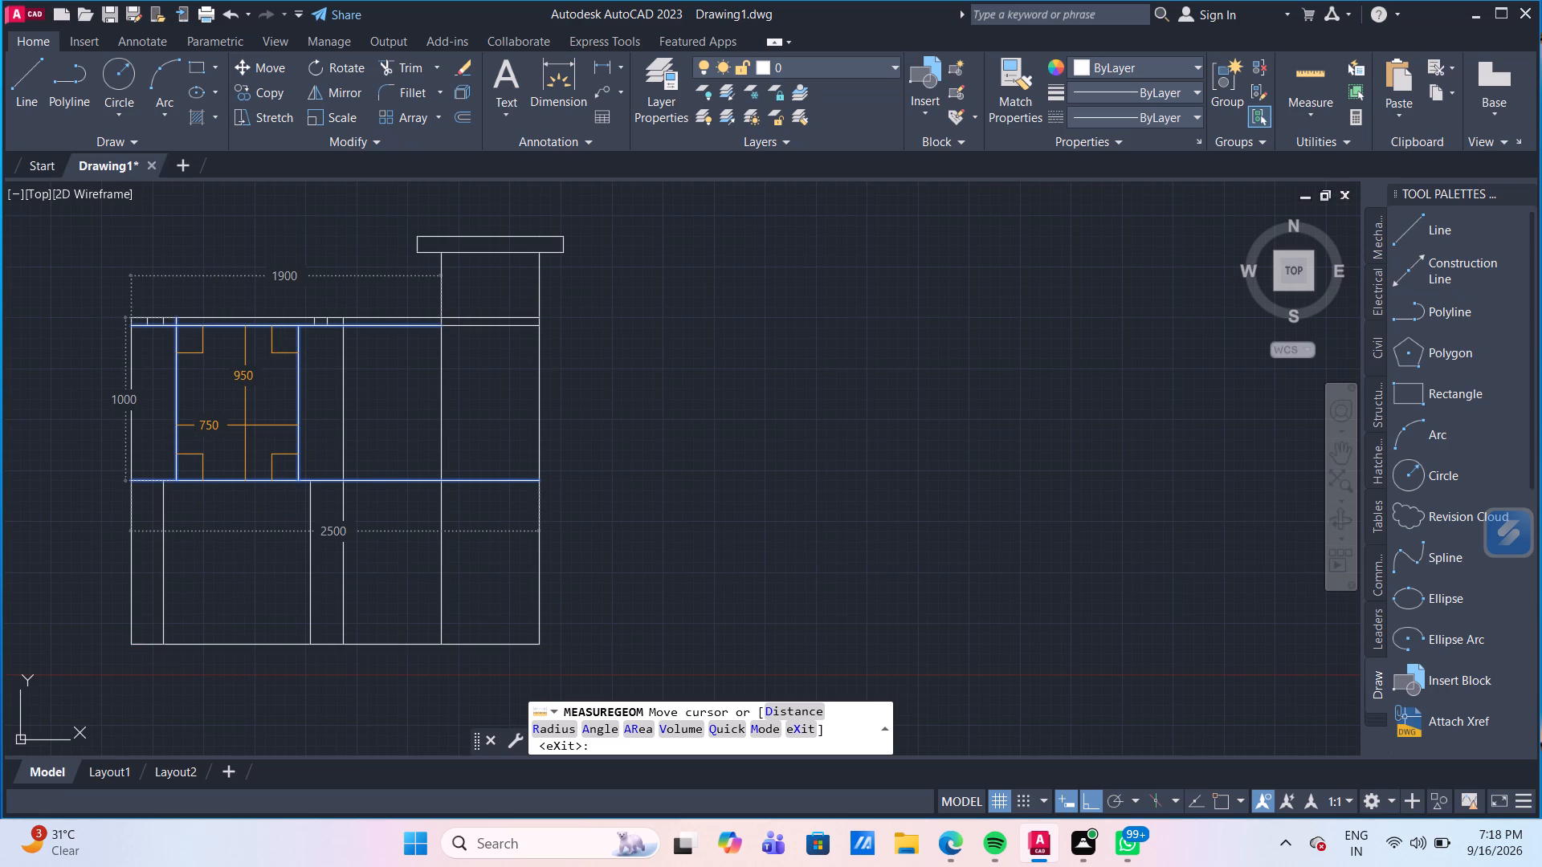
key("Escape")
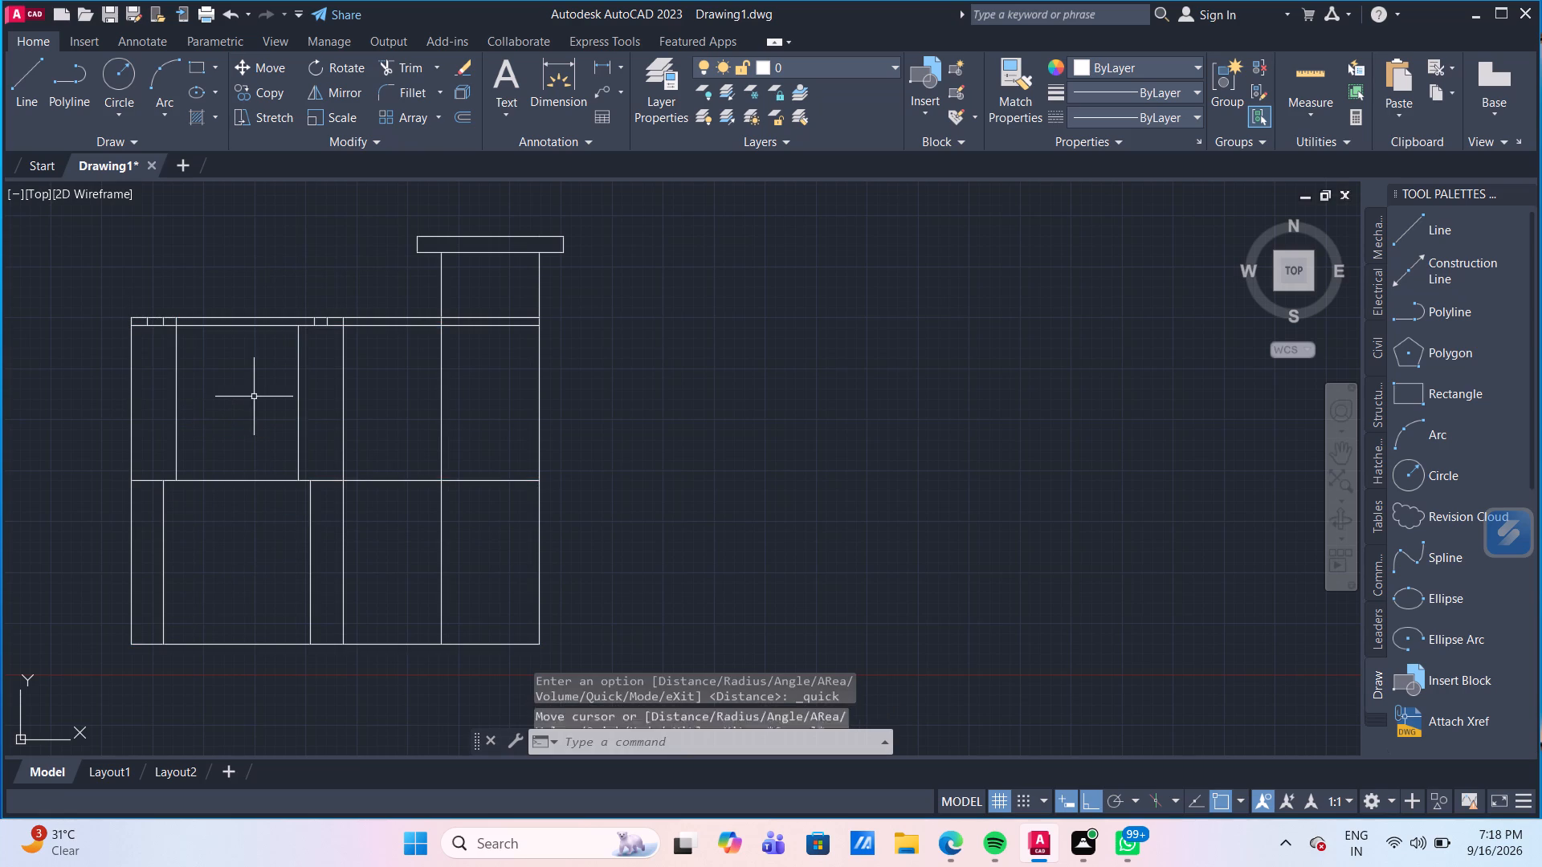
Offset the horizontal middle line 50 mm downward and offset the resulting line another 50 mm downward.
scroll(320, 316, "up", 1)
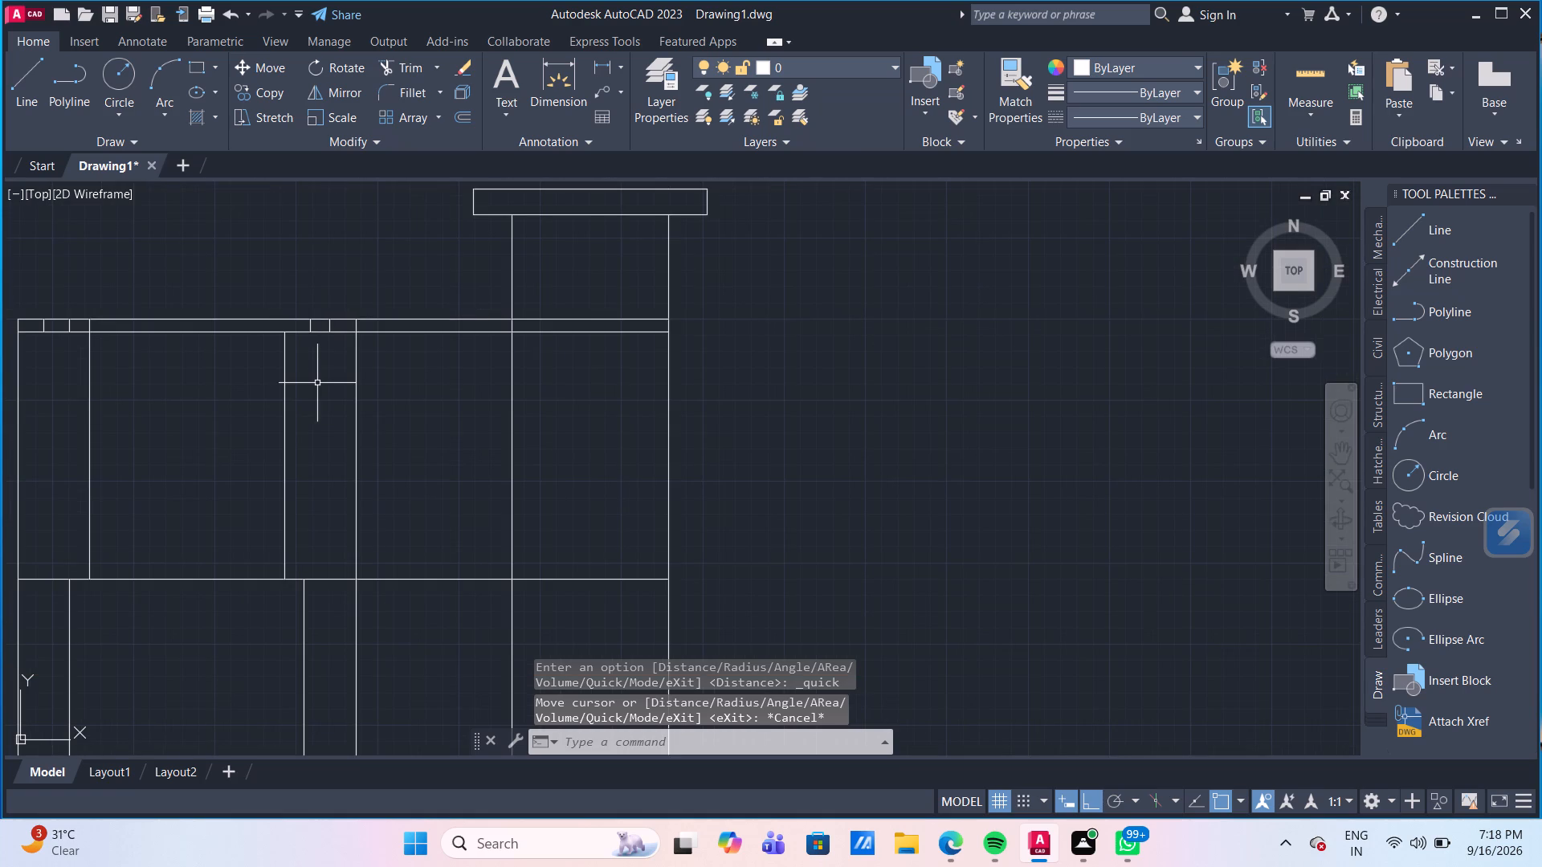
scroll(319, 391, "down", 1)
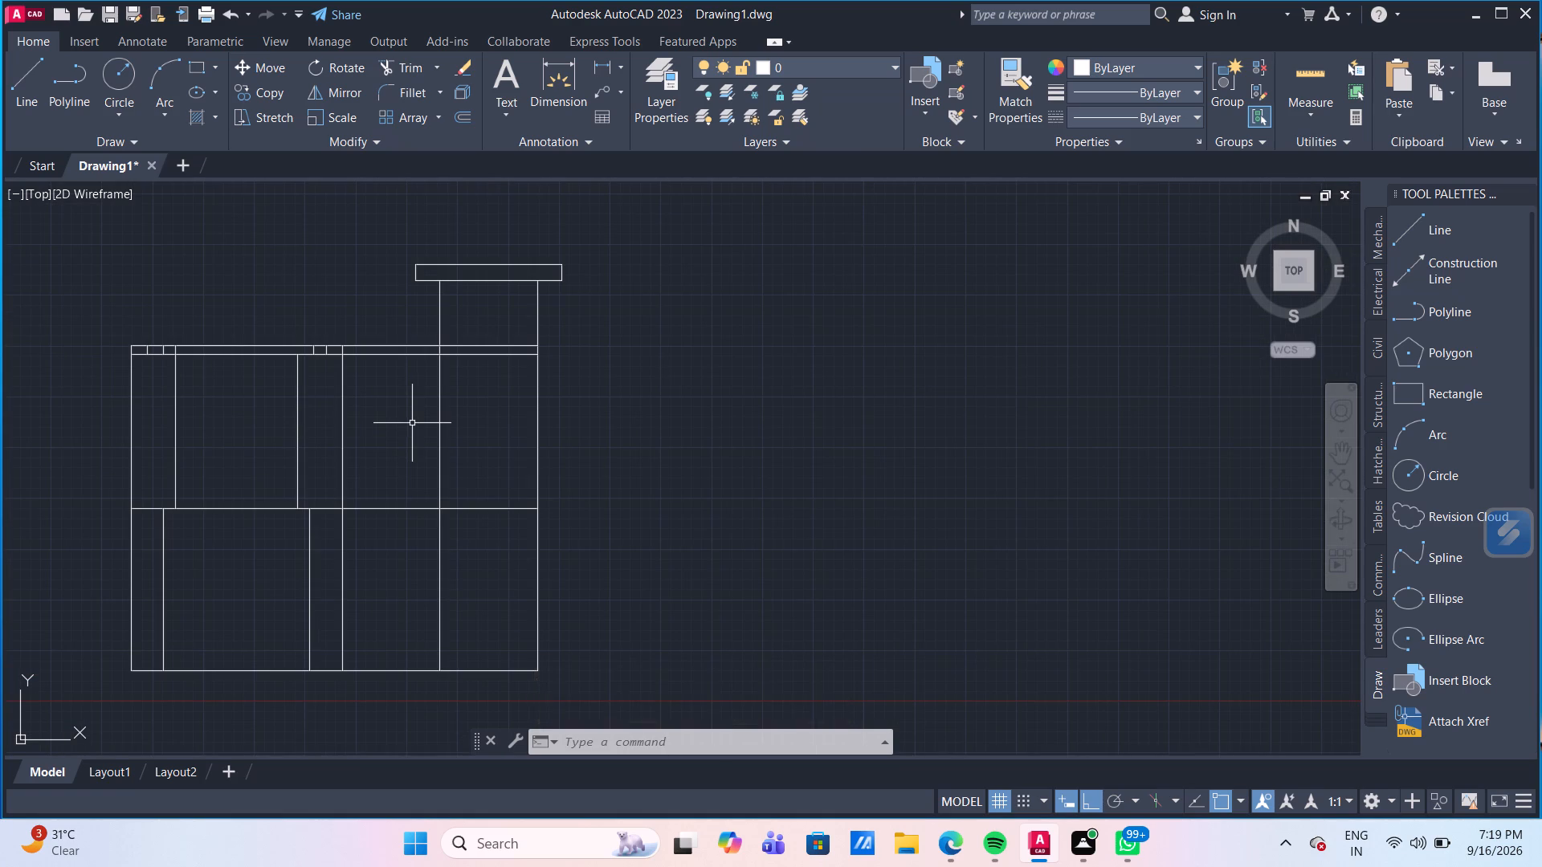
middle_click_drag(428, 429, 440, 459)
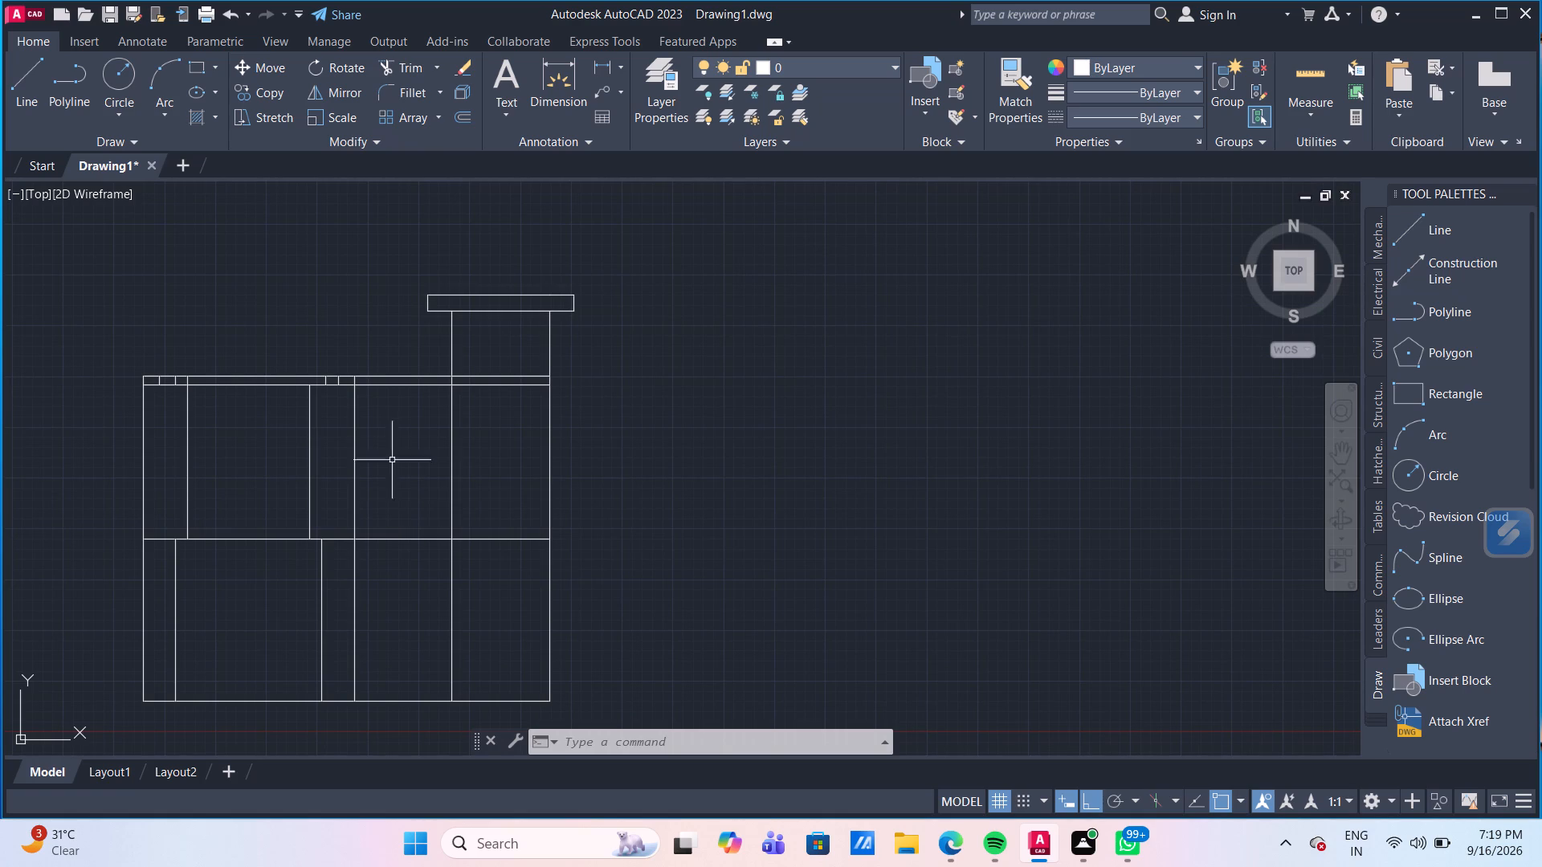
key("o")
key("Return")
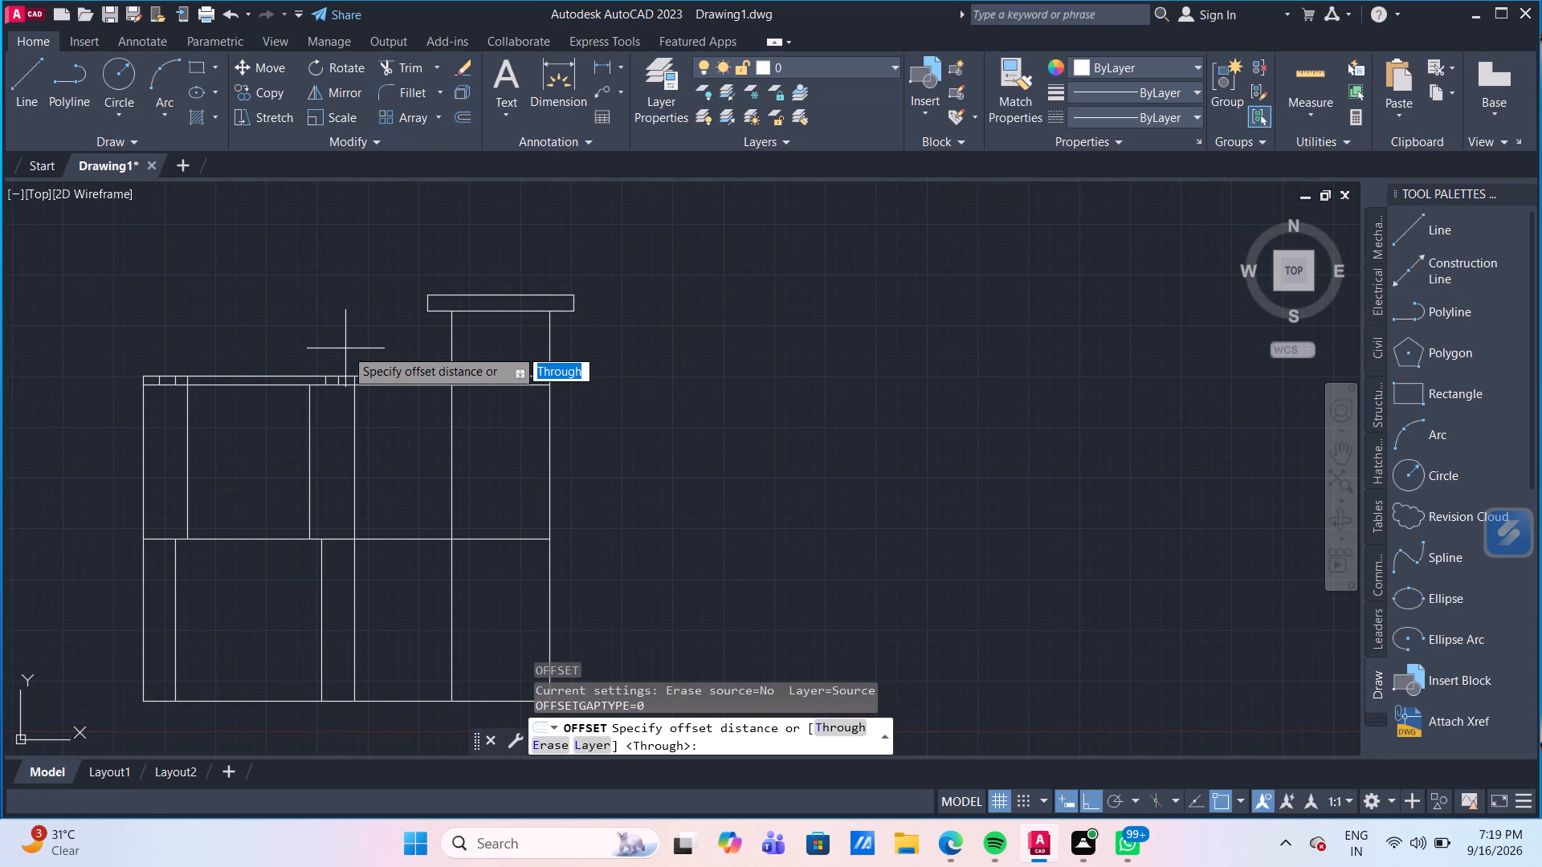
key("Return")
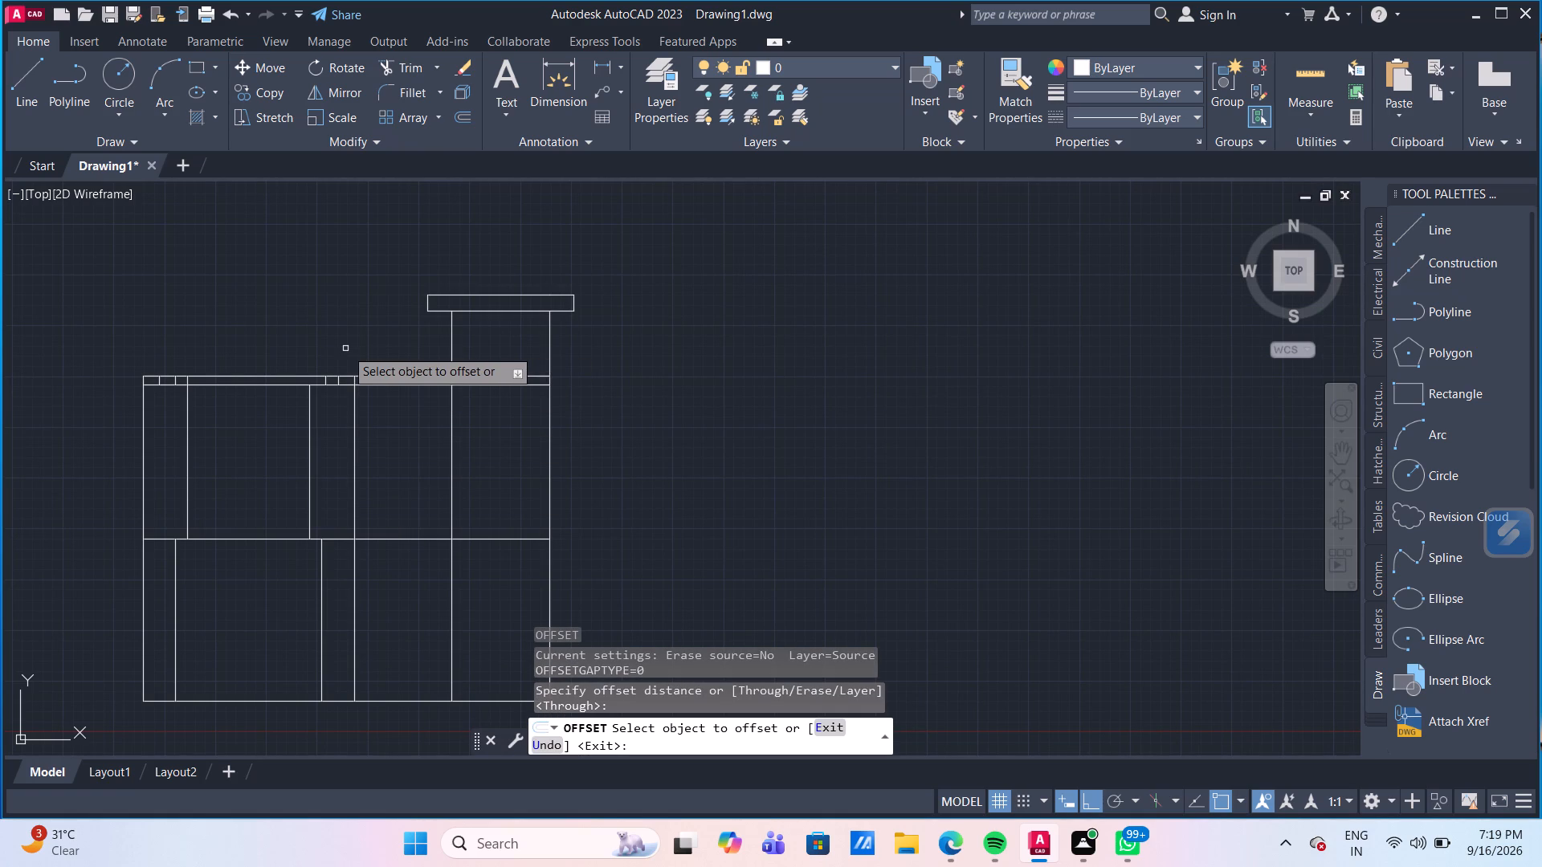
scroll(216, 542, "up", 1)
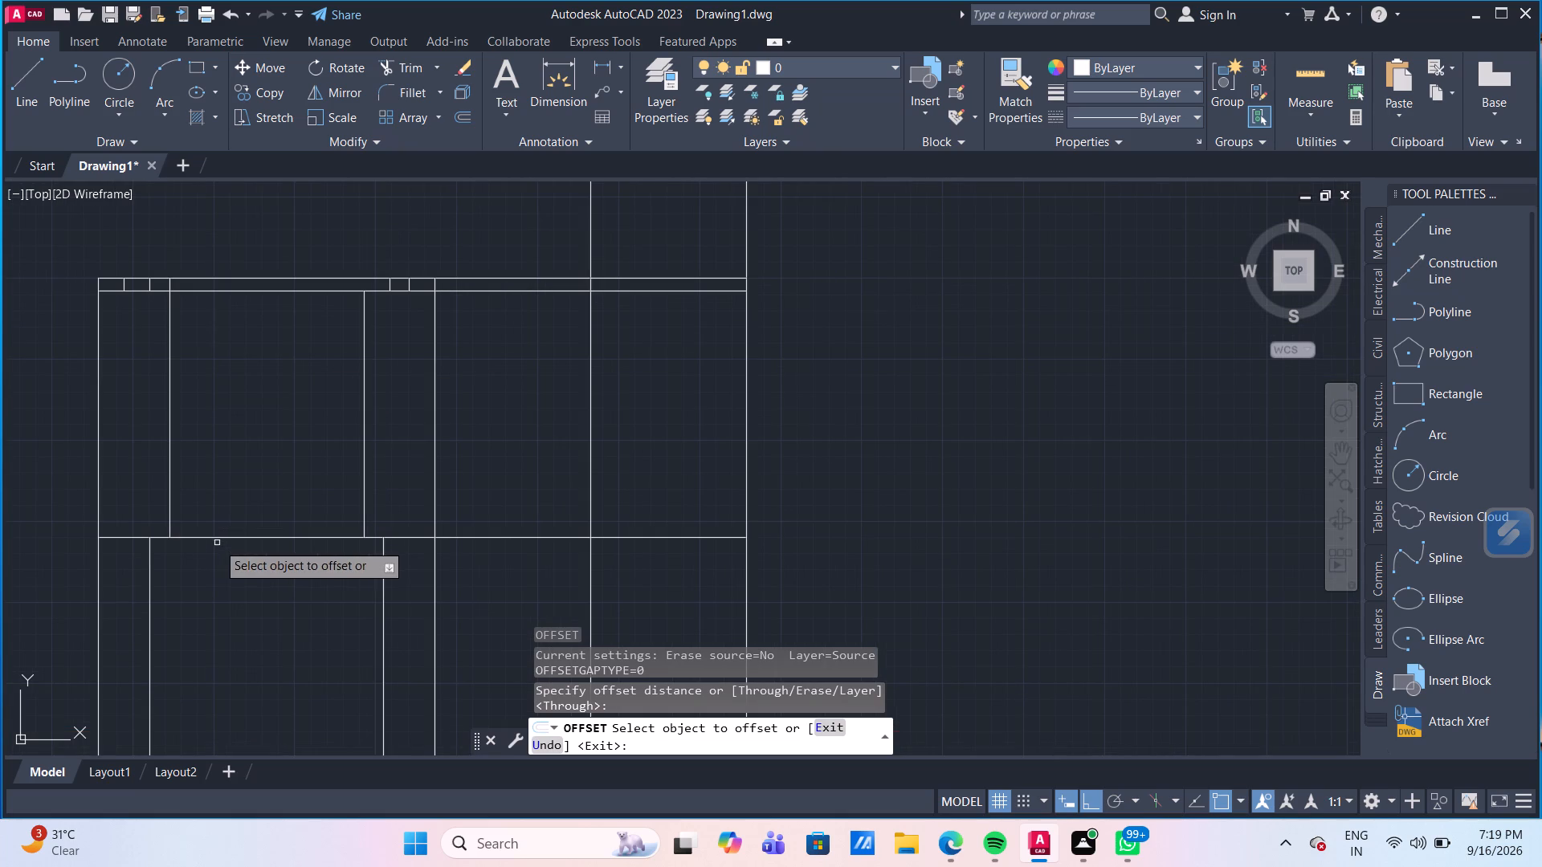
left_click(262, 536)
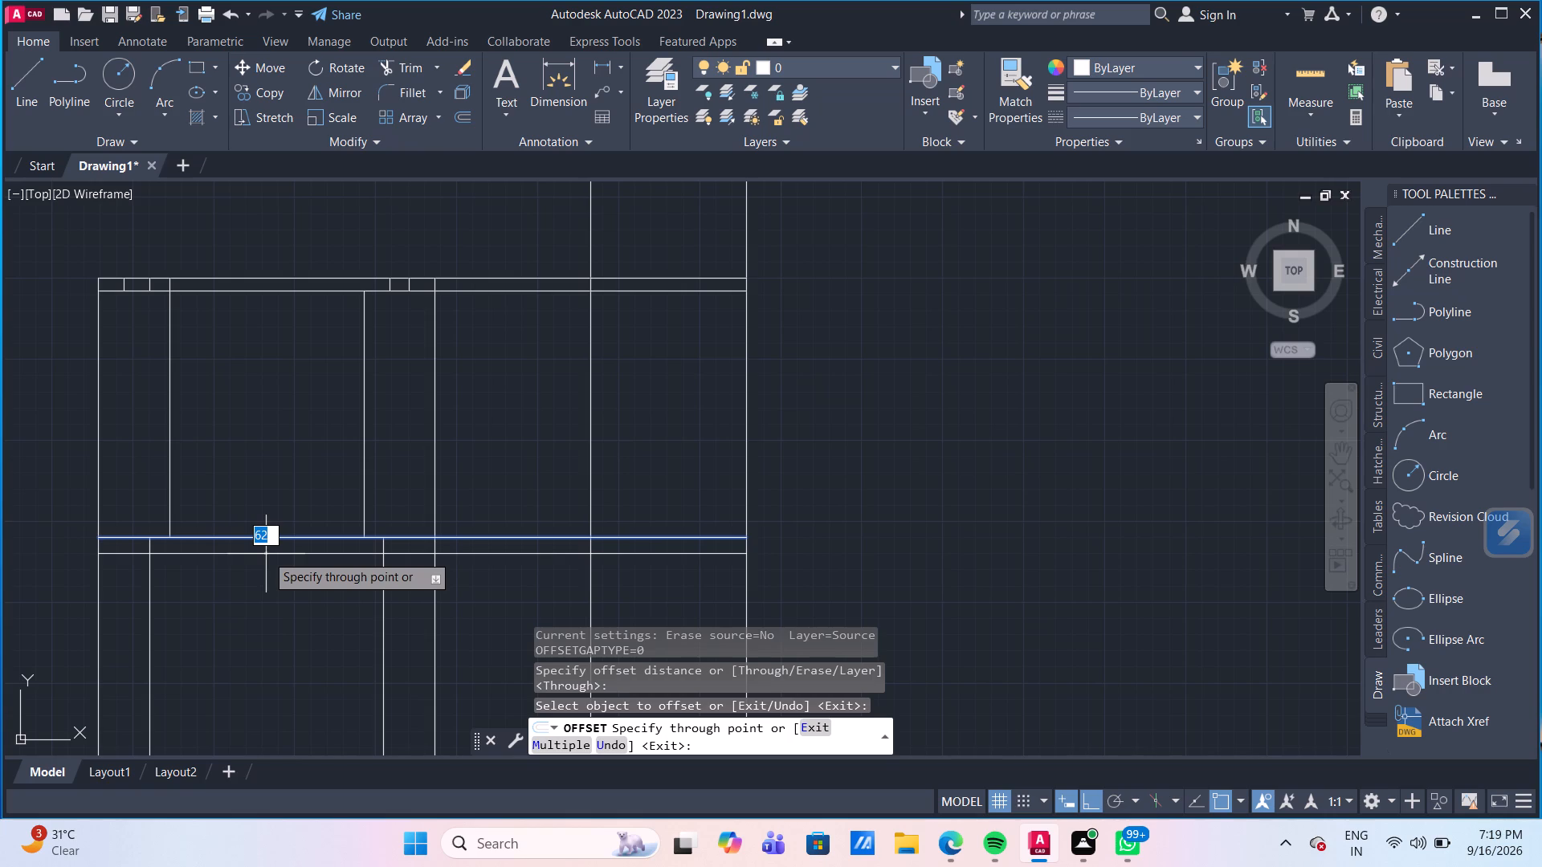
type("50")
key("Return")
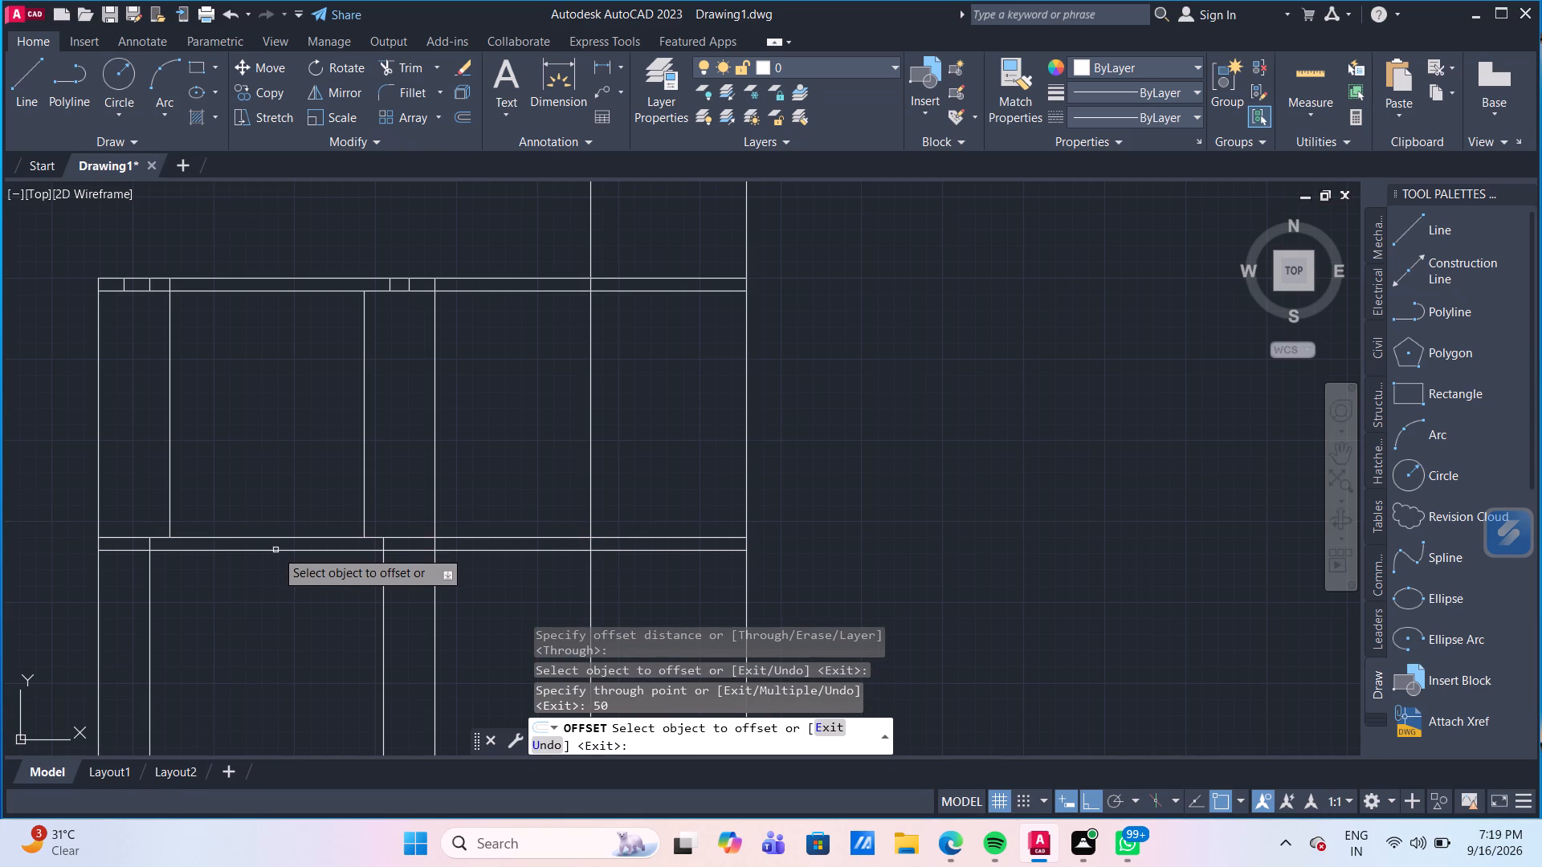
left_click(275, 550)
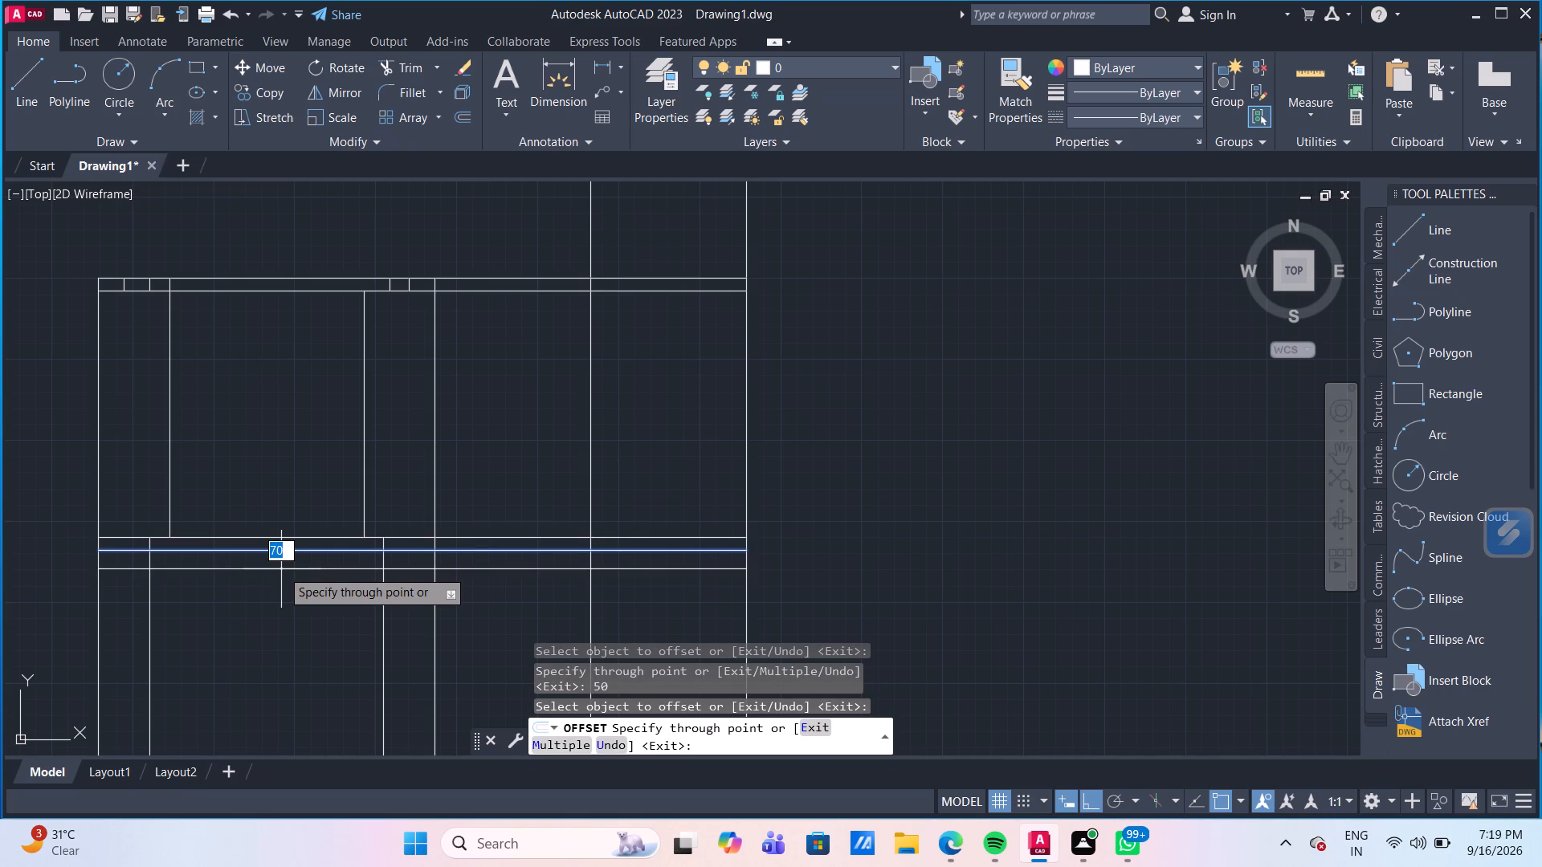
type("50")
key("Return")
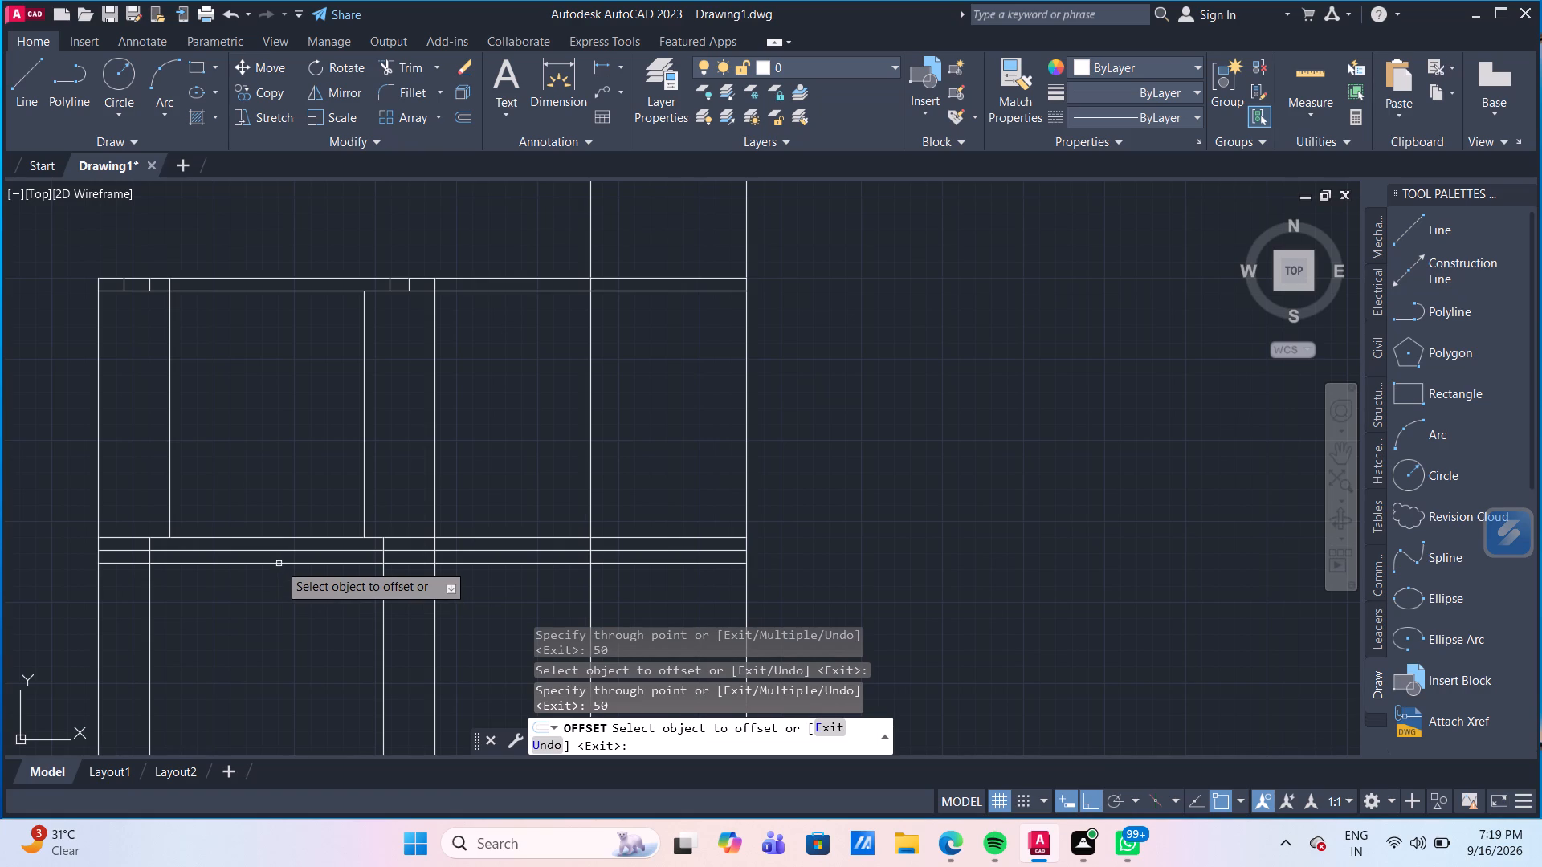
key("Escape")
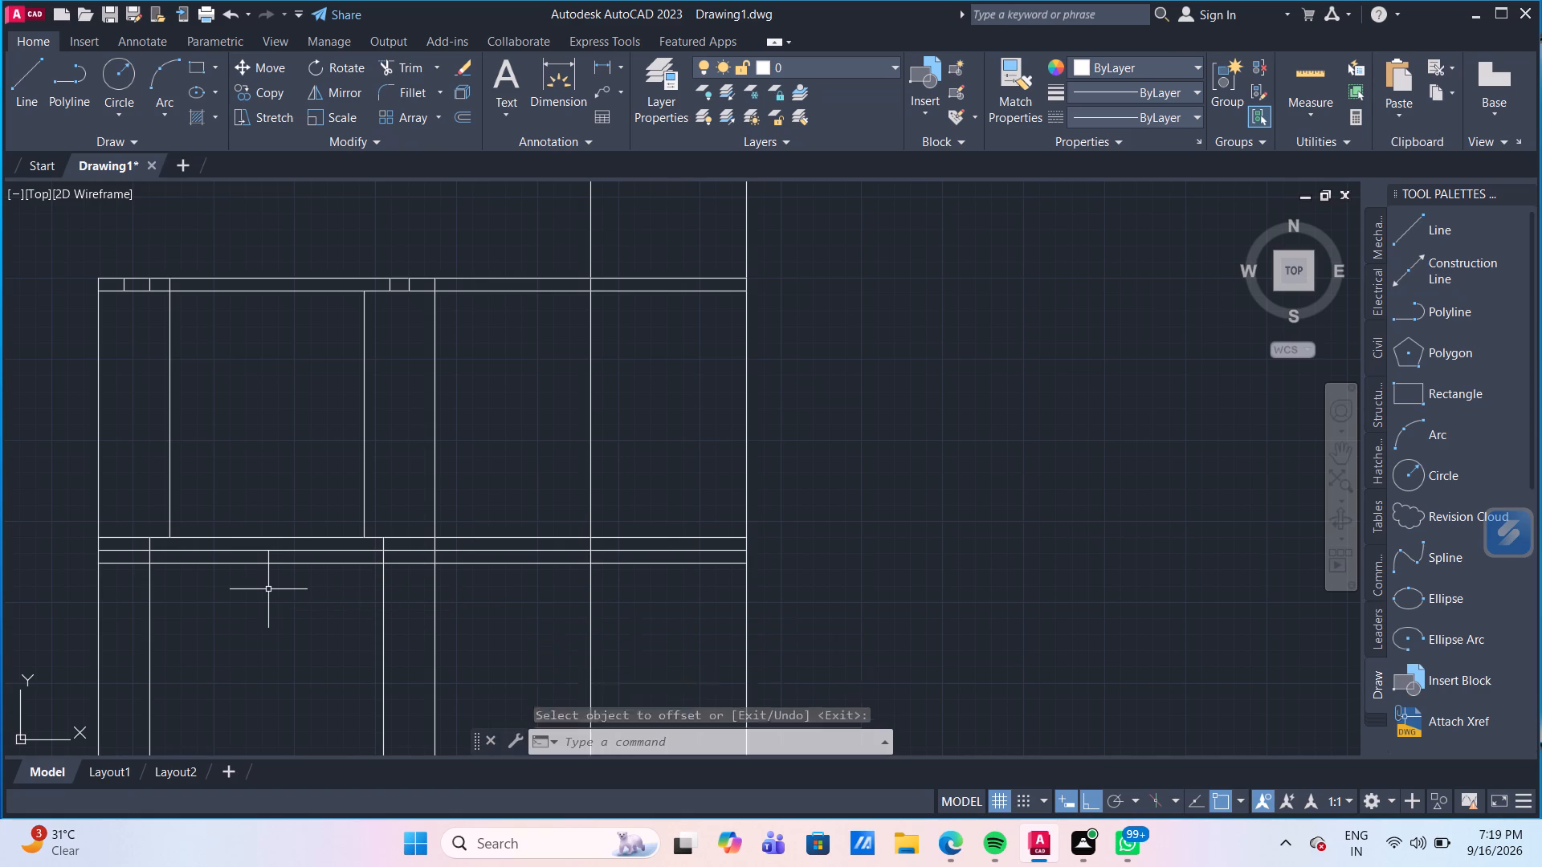
Trim the lowest horizontal band line away between the left outline edge and the middle vertical line.
type("TR")
key("Return")
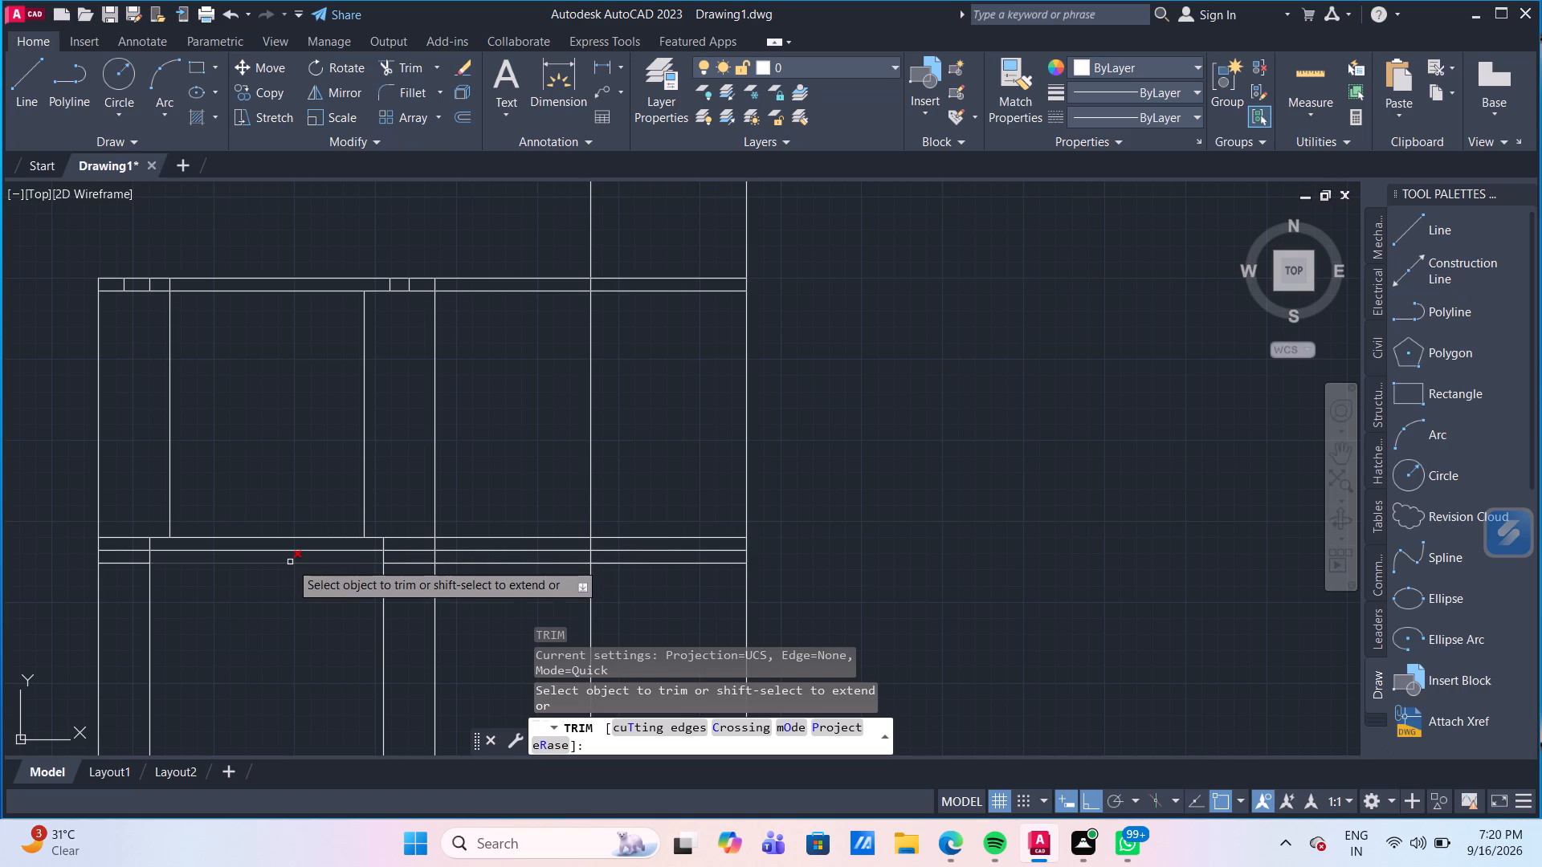
left_click(290, 562)
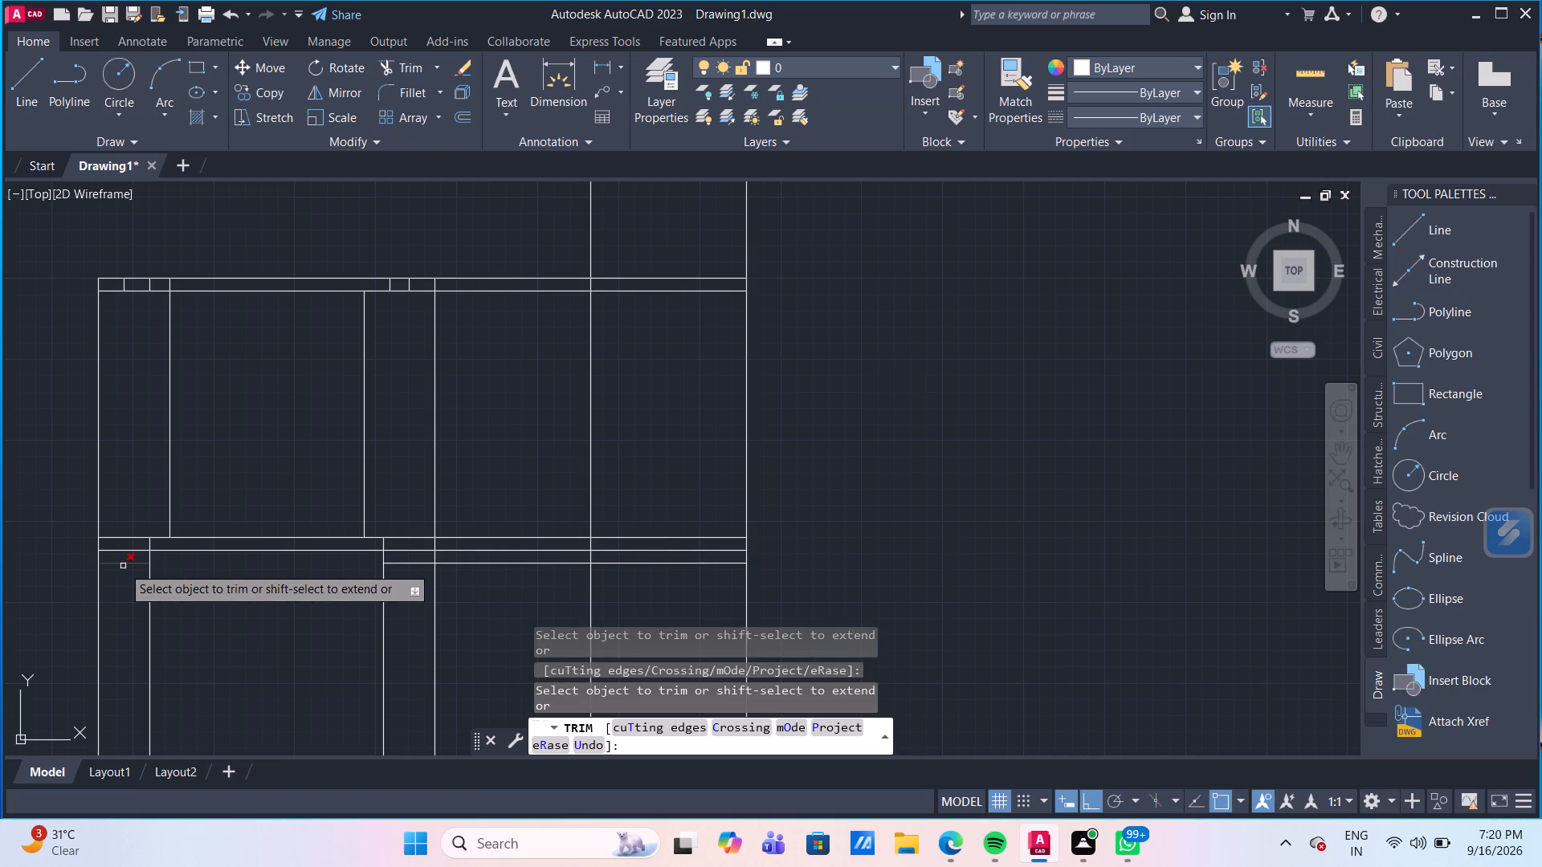
left_click(116, 563)
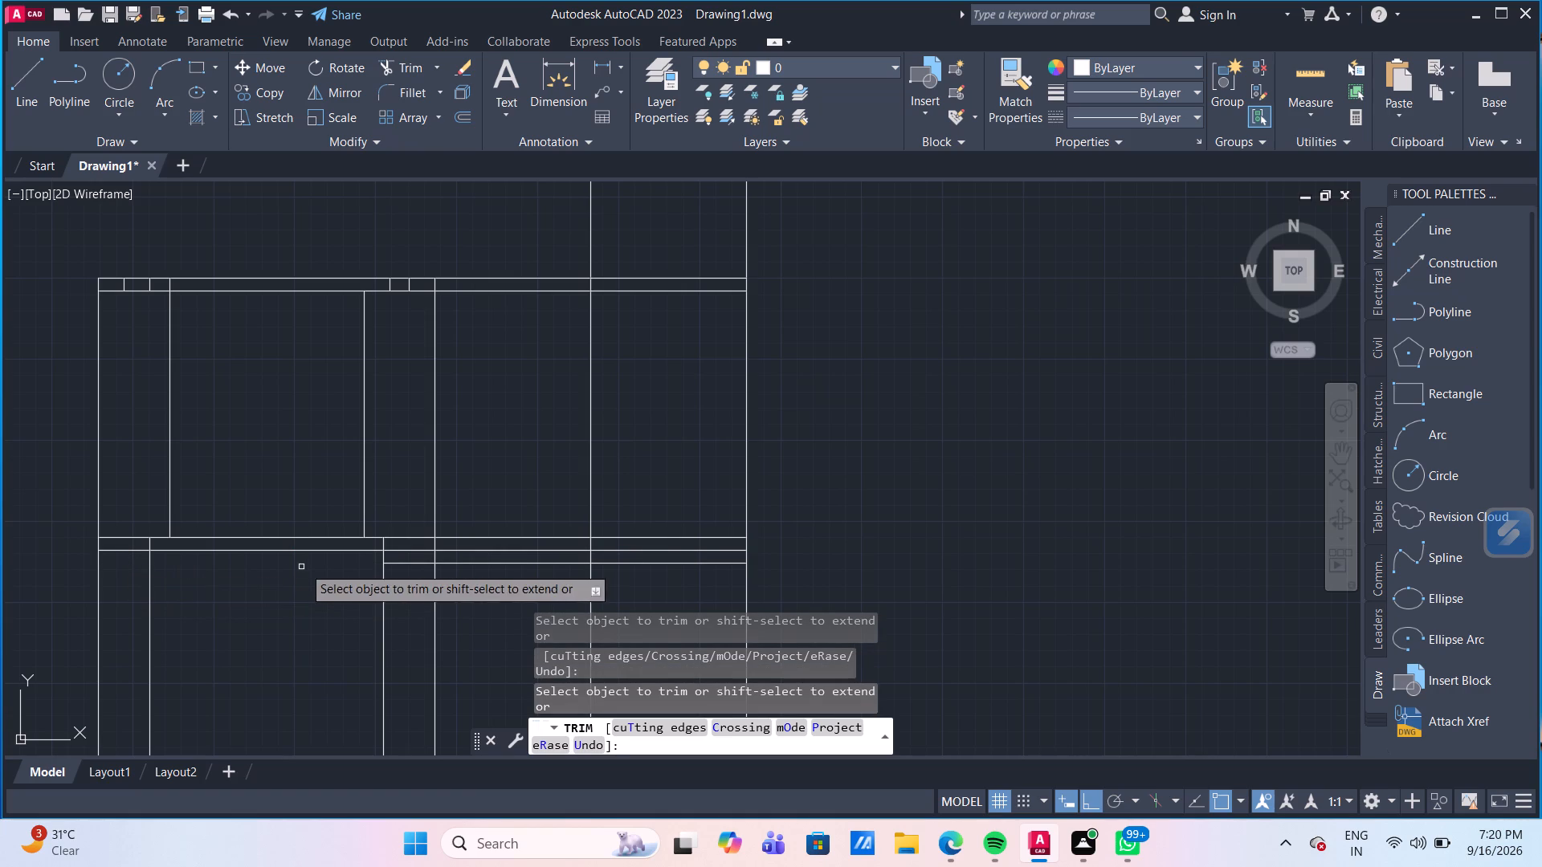
left_click(409, 565)
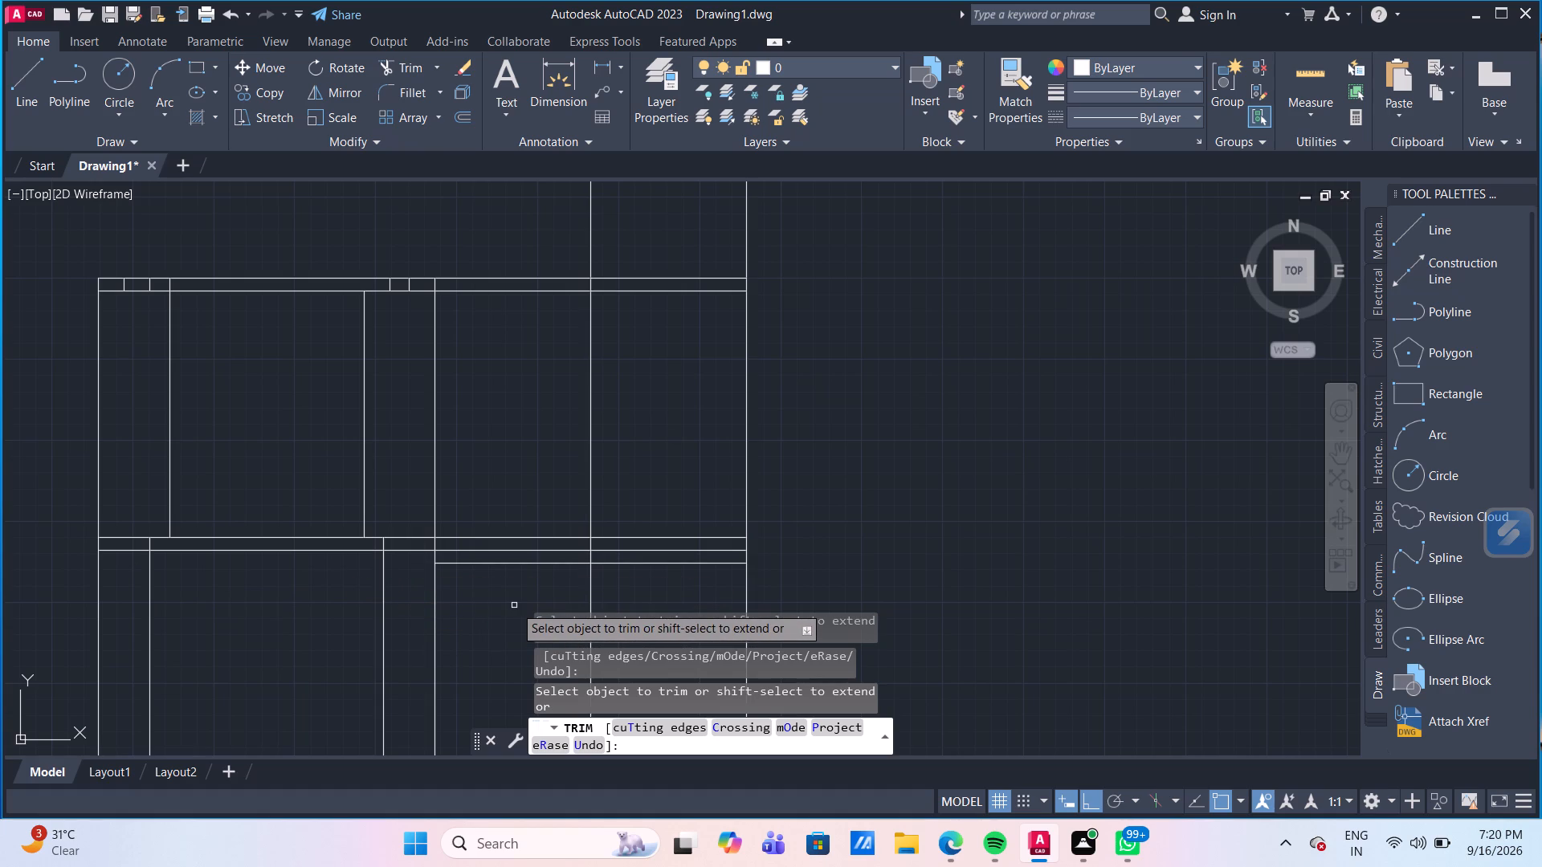
key("Escape")
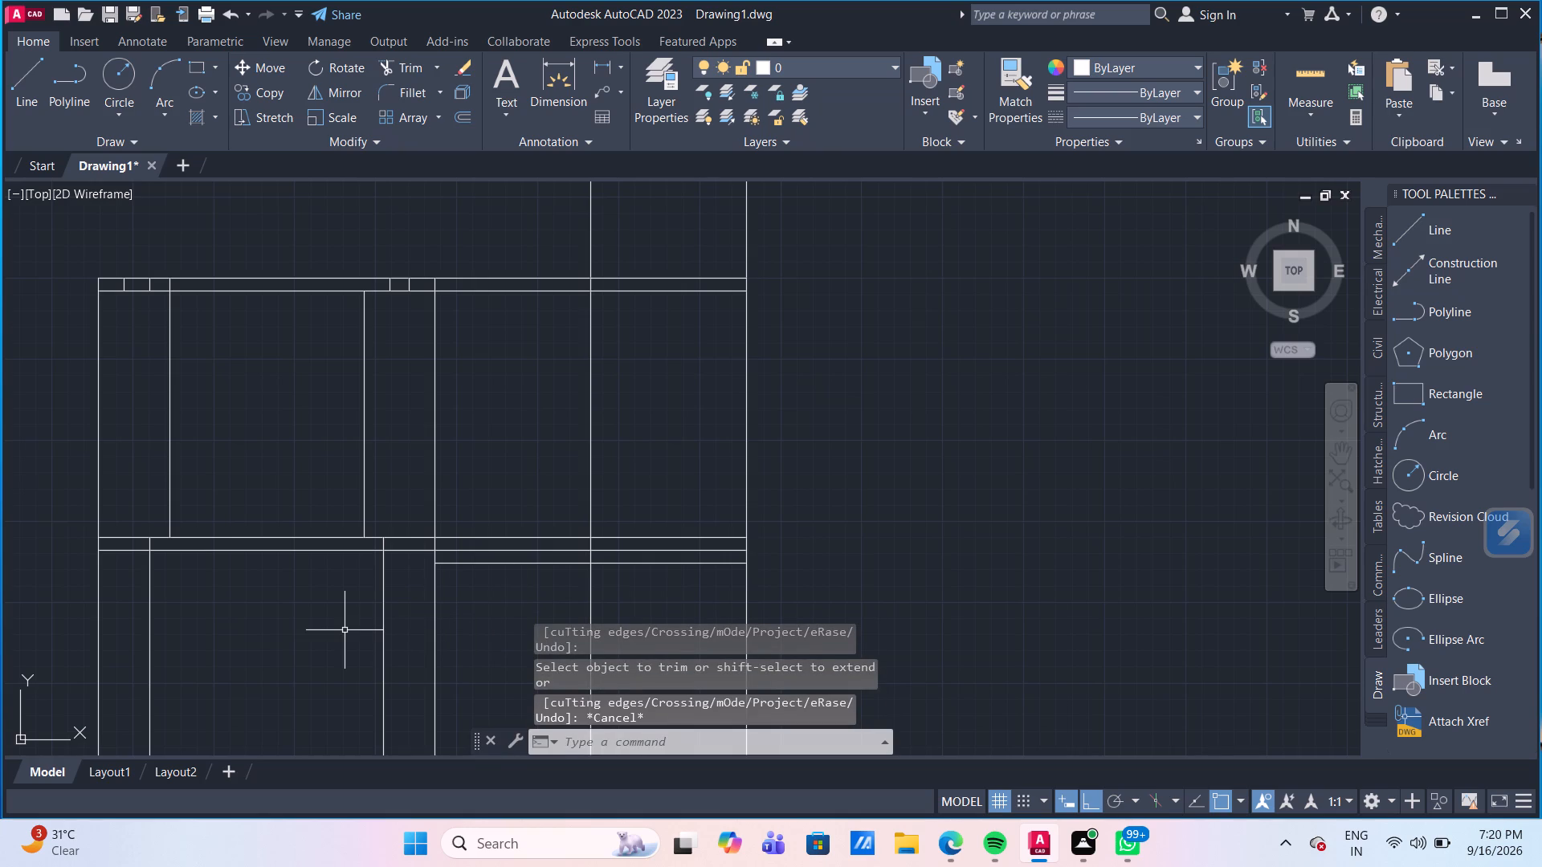
Offset the full-width band line below the horizontal middle line and the short lowest band line each 100 mm downward.
key("o")
key("Return")
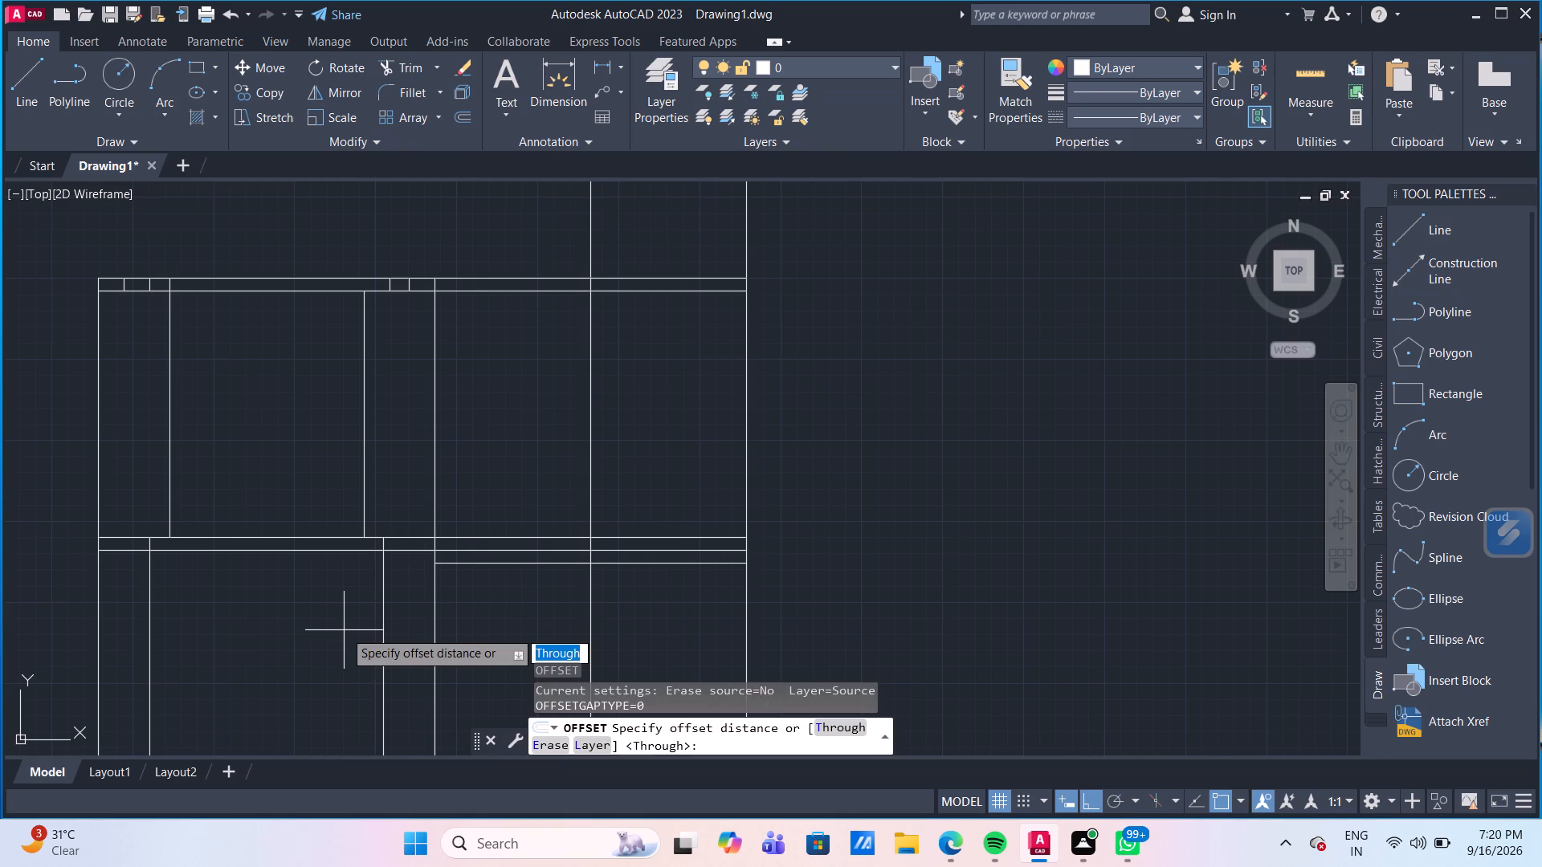
key("Return")
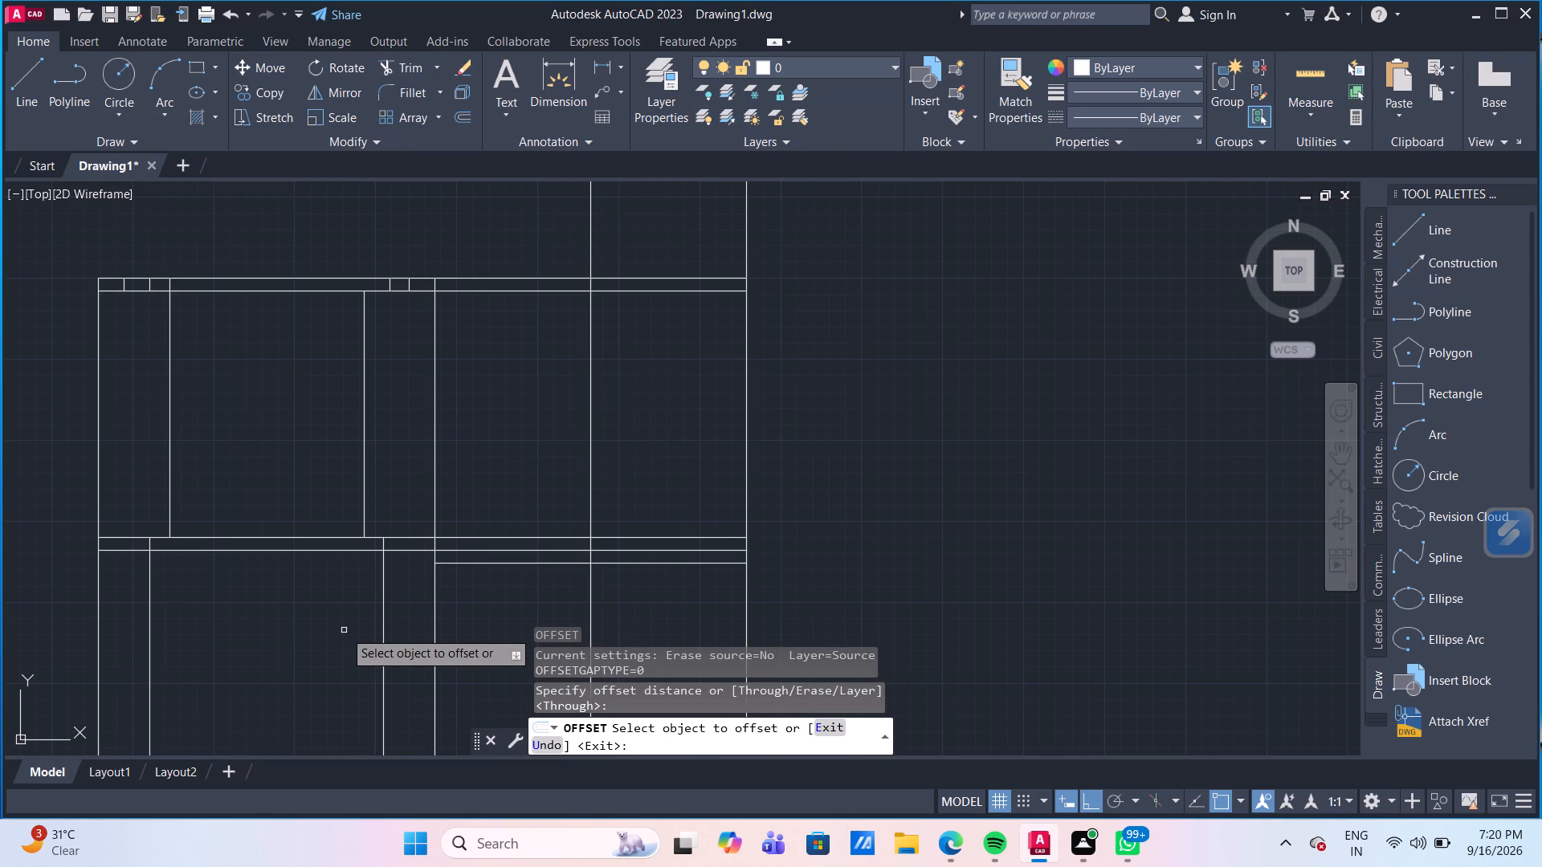
left_click(322, 552)
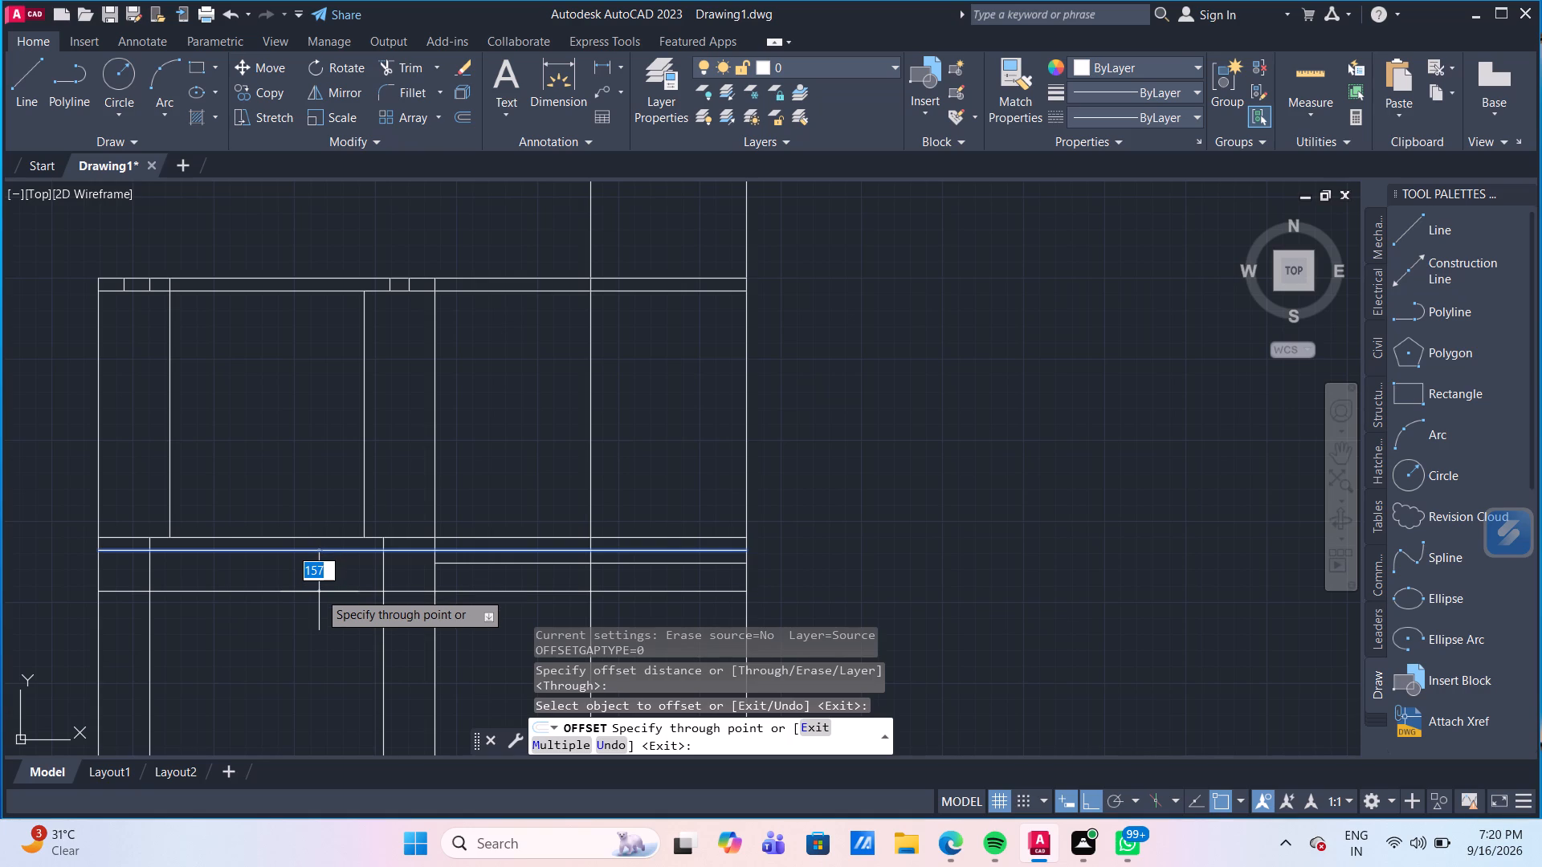
type("100")
key("Return")
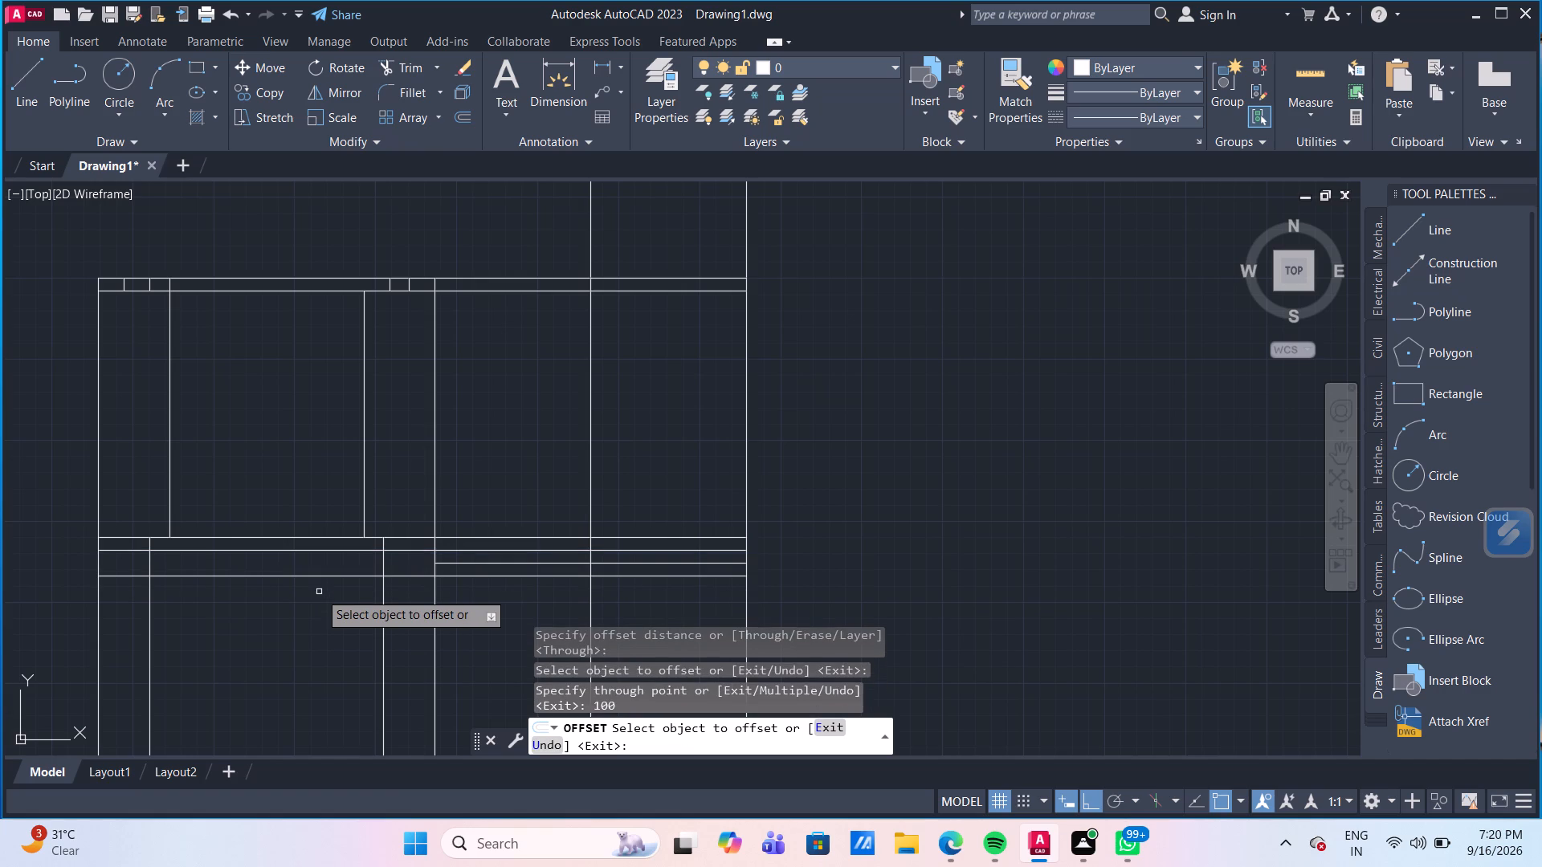
left_click(572, 565)
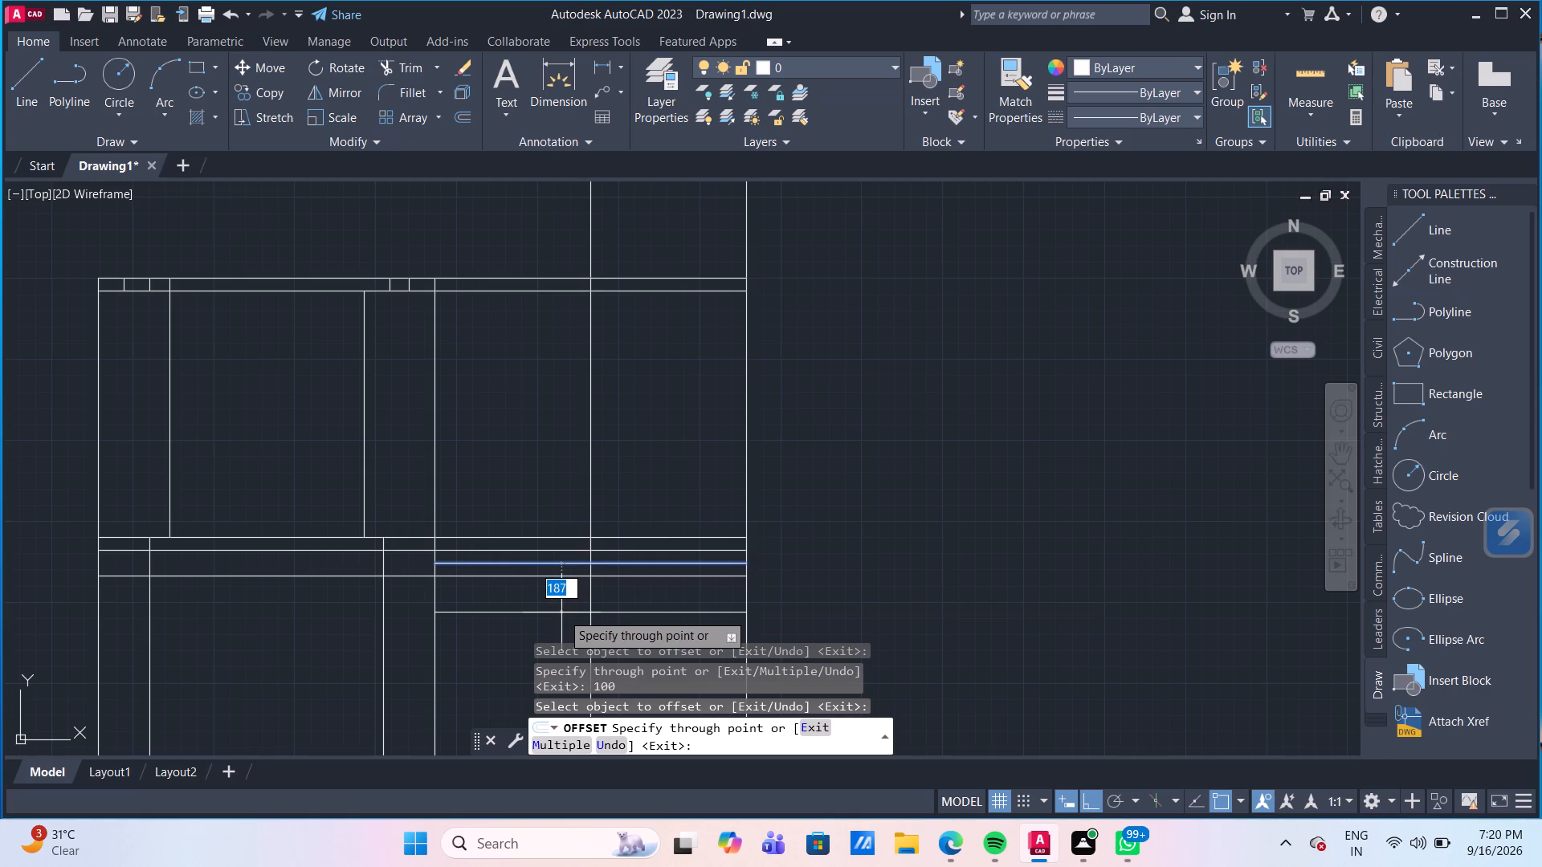
type("100")
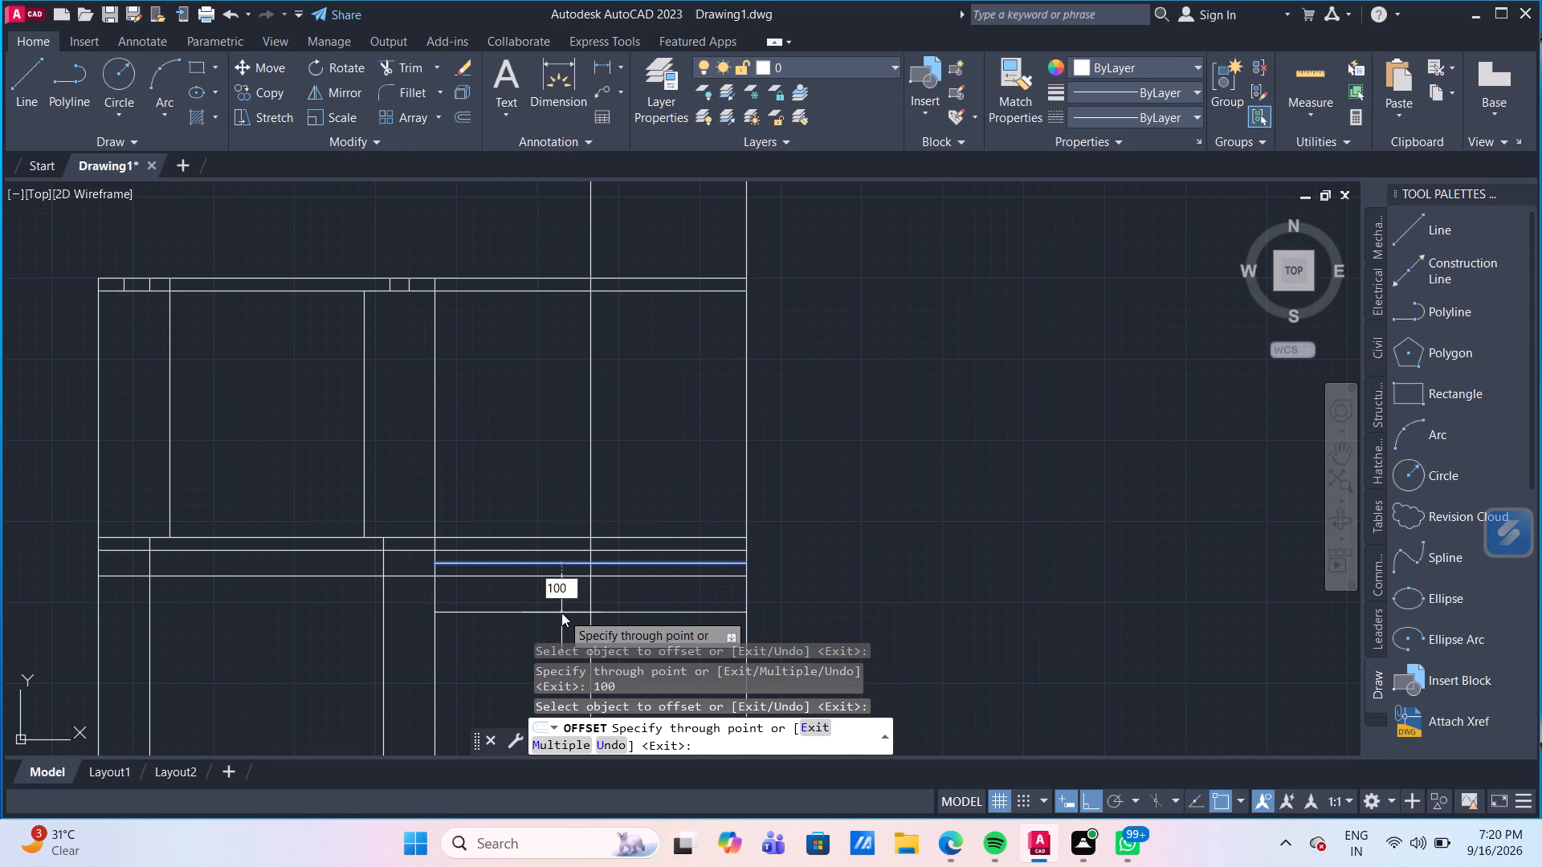
key("Return")
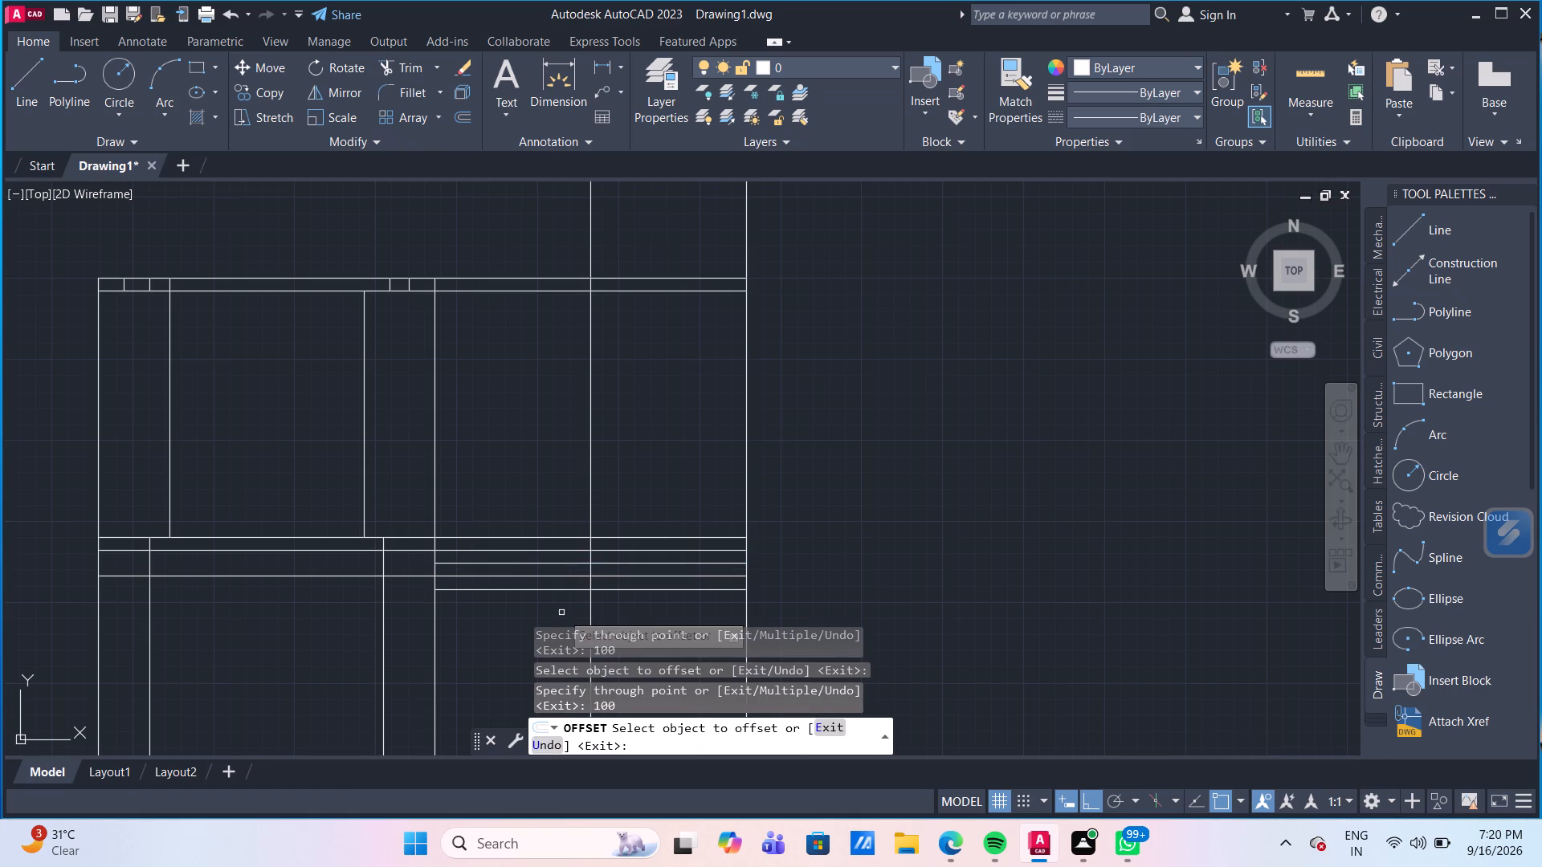
key("Escape")
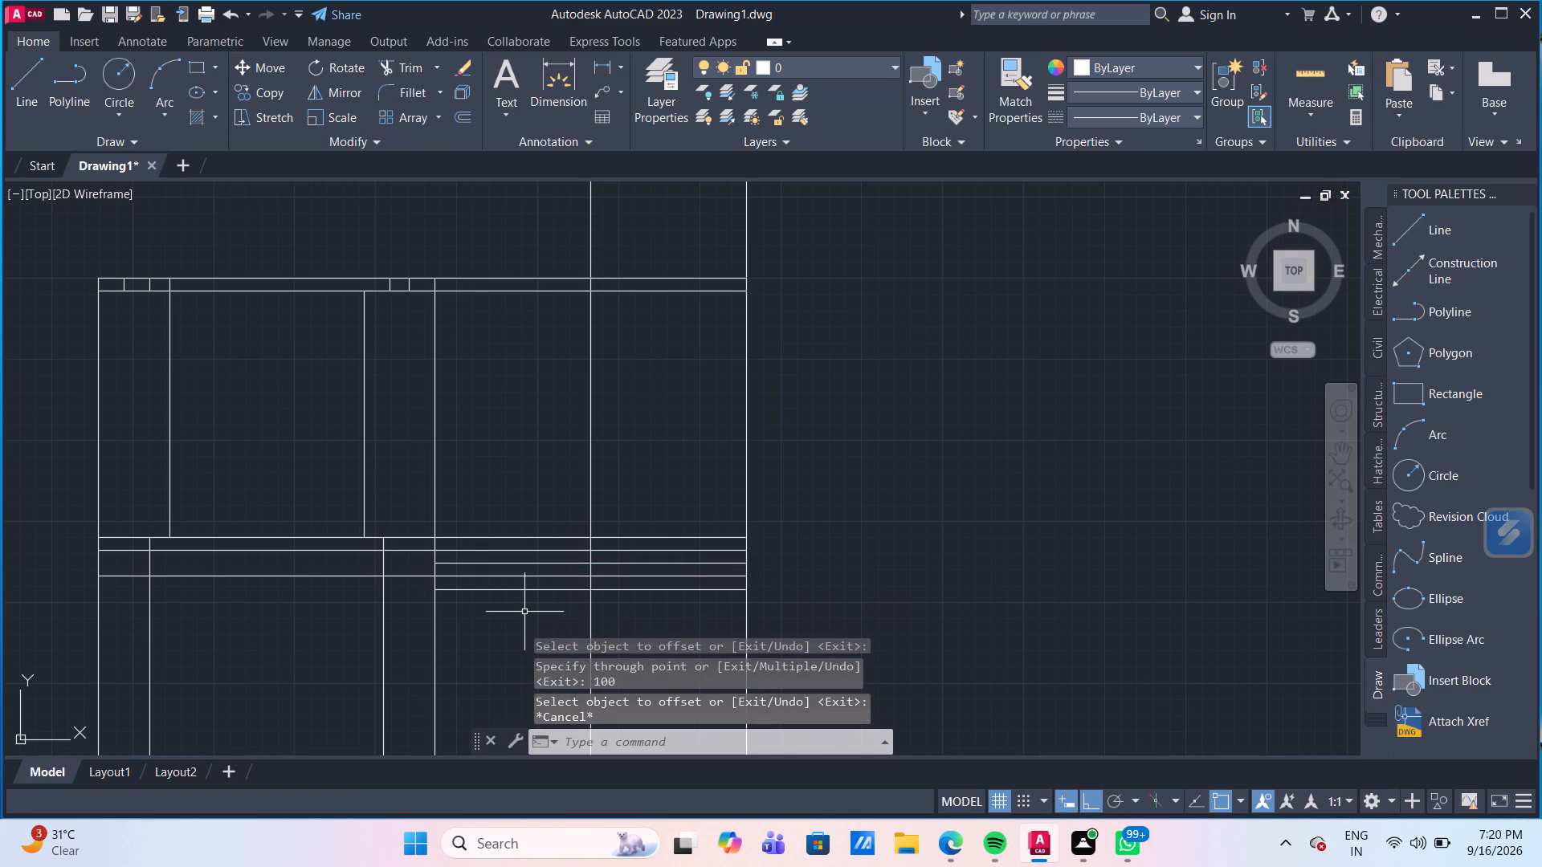
Trim the new full-width band line away between the middle vertical line and the right outline edge.
type("TR")
key("Return")
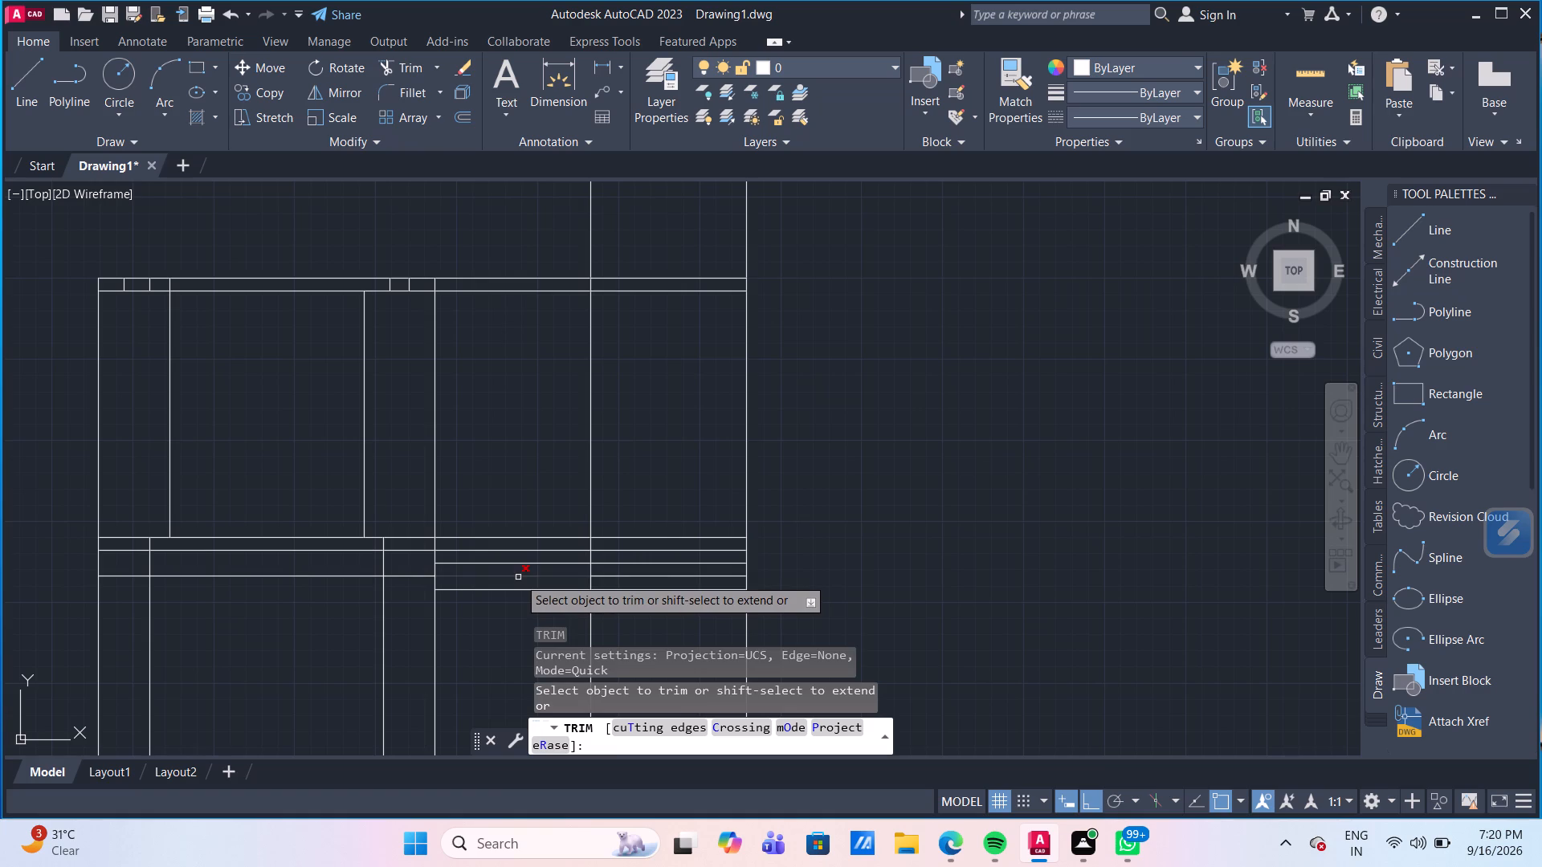
left_click(518, 577)
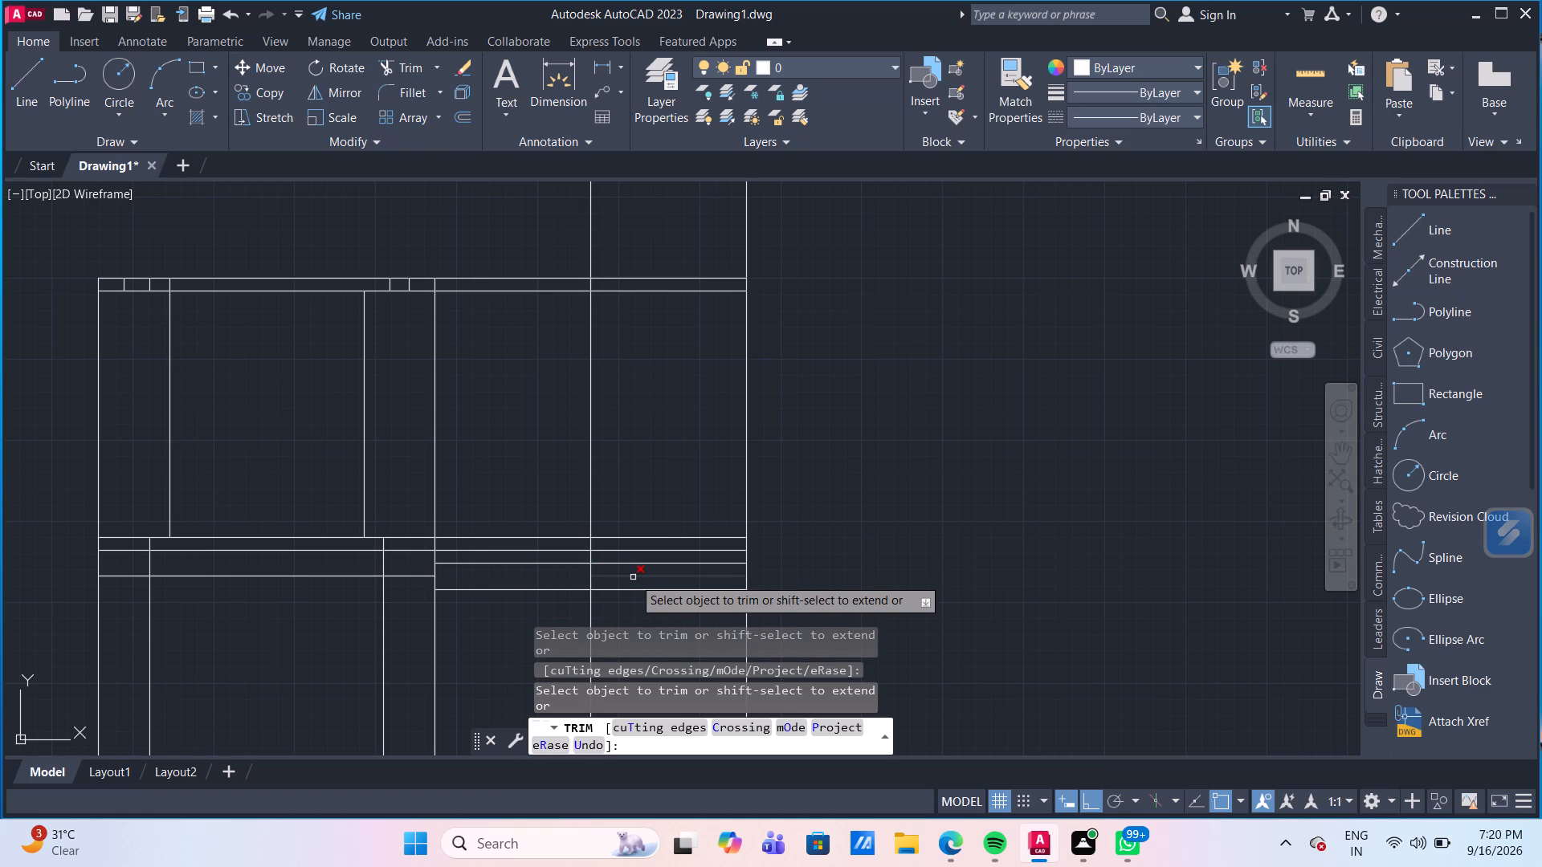
left_click(633, 577)
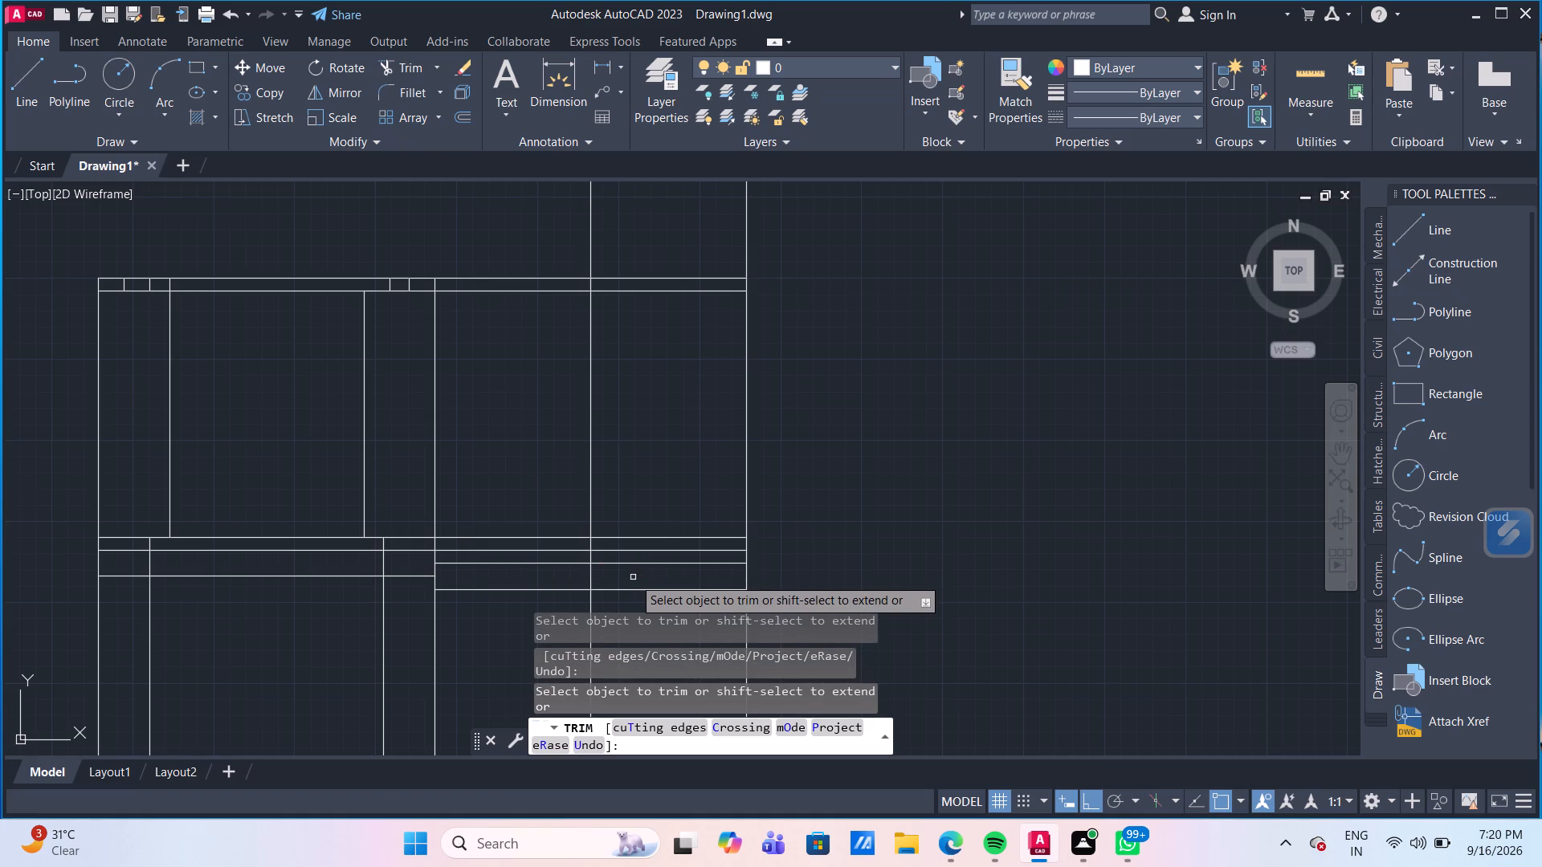
scroll(633, 577, "down", 1)
middle_click_drag(647, 520, 479, 479)
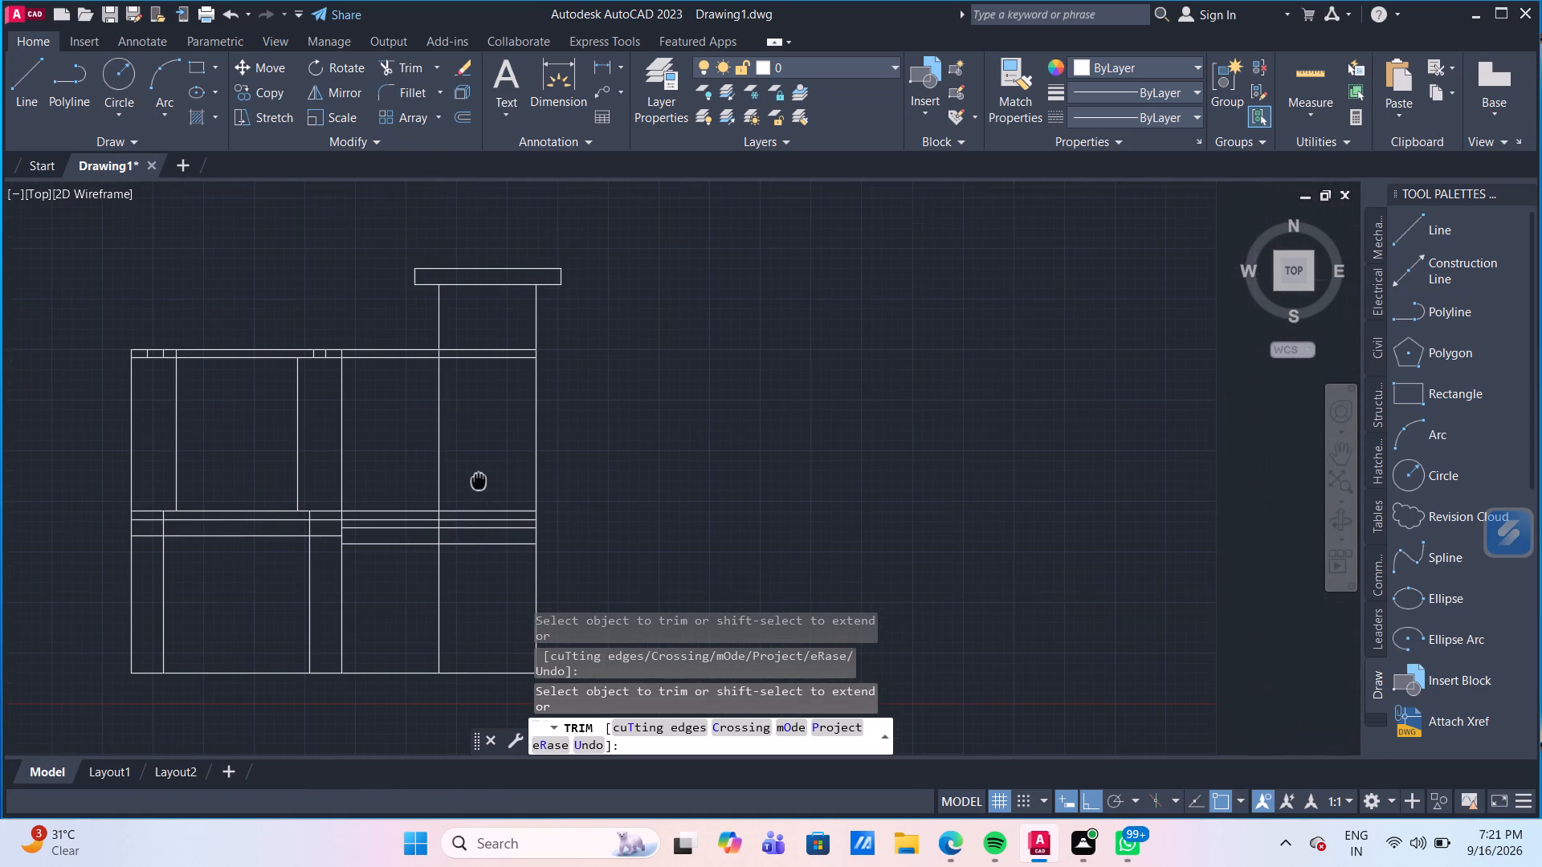
middle_click_drag(479, 479, 497, 467)
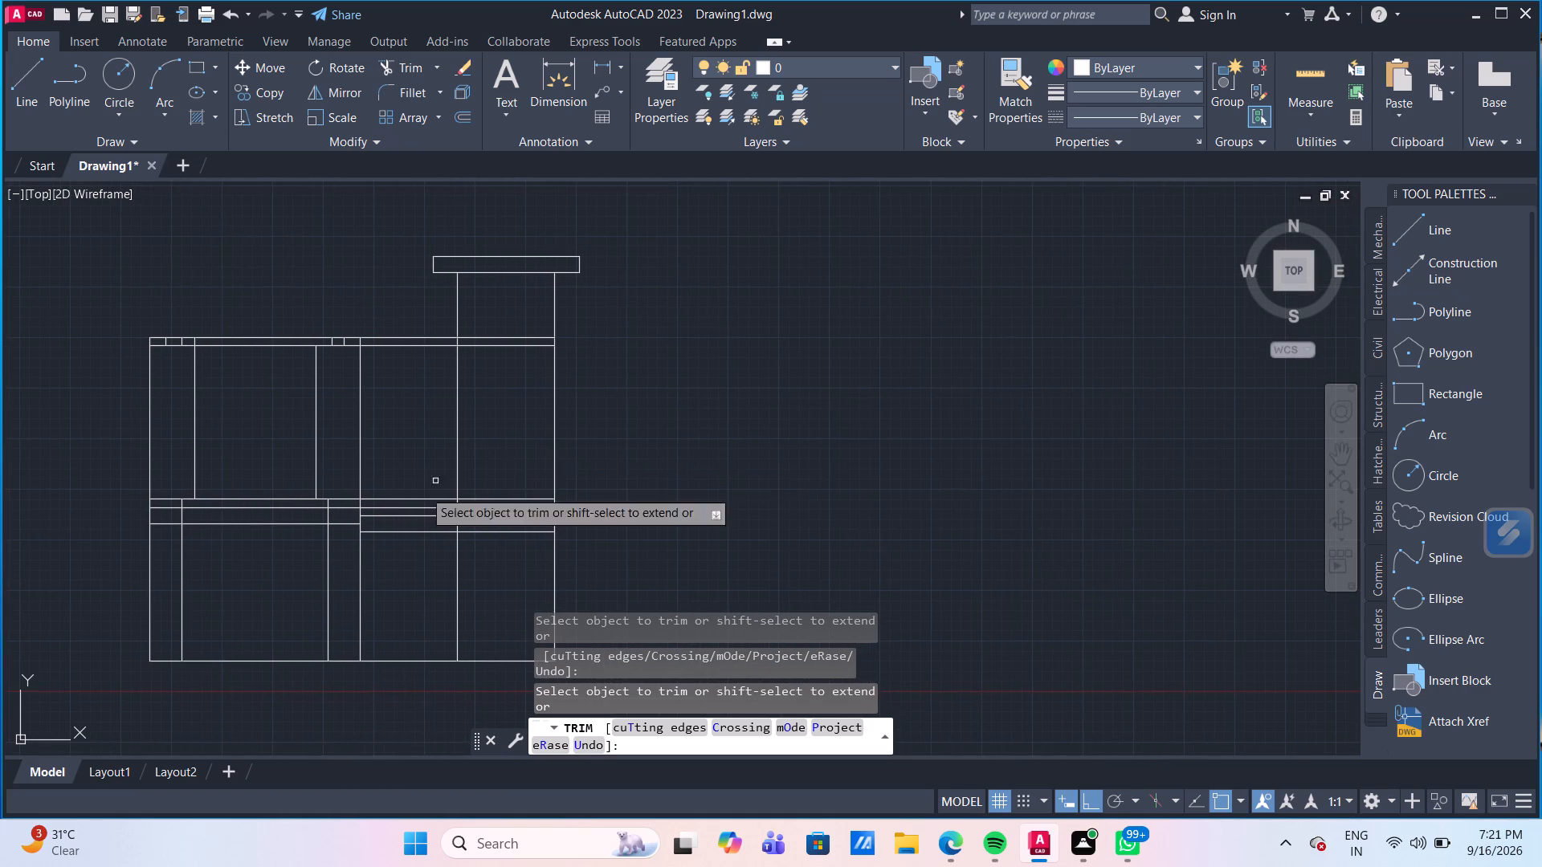
key("Escape")
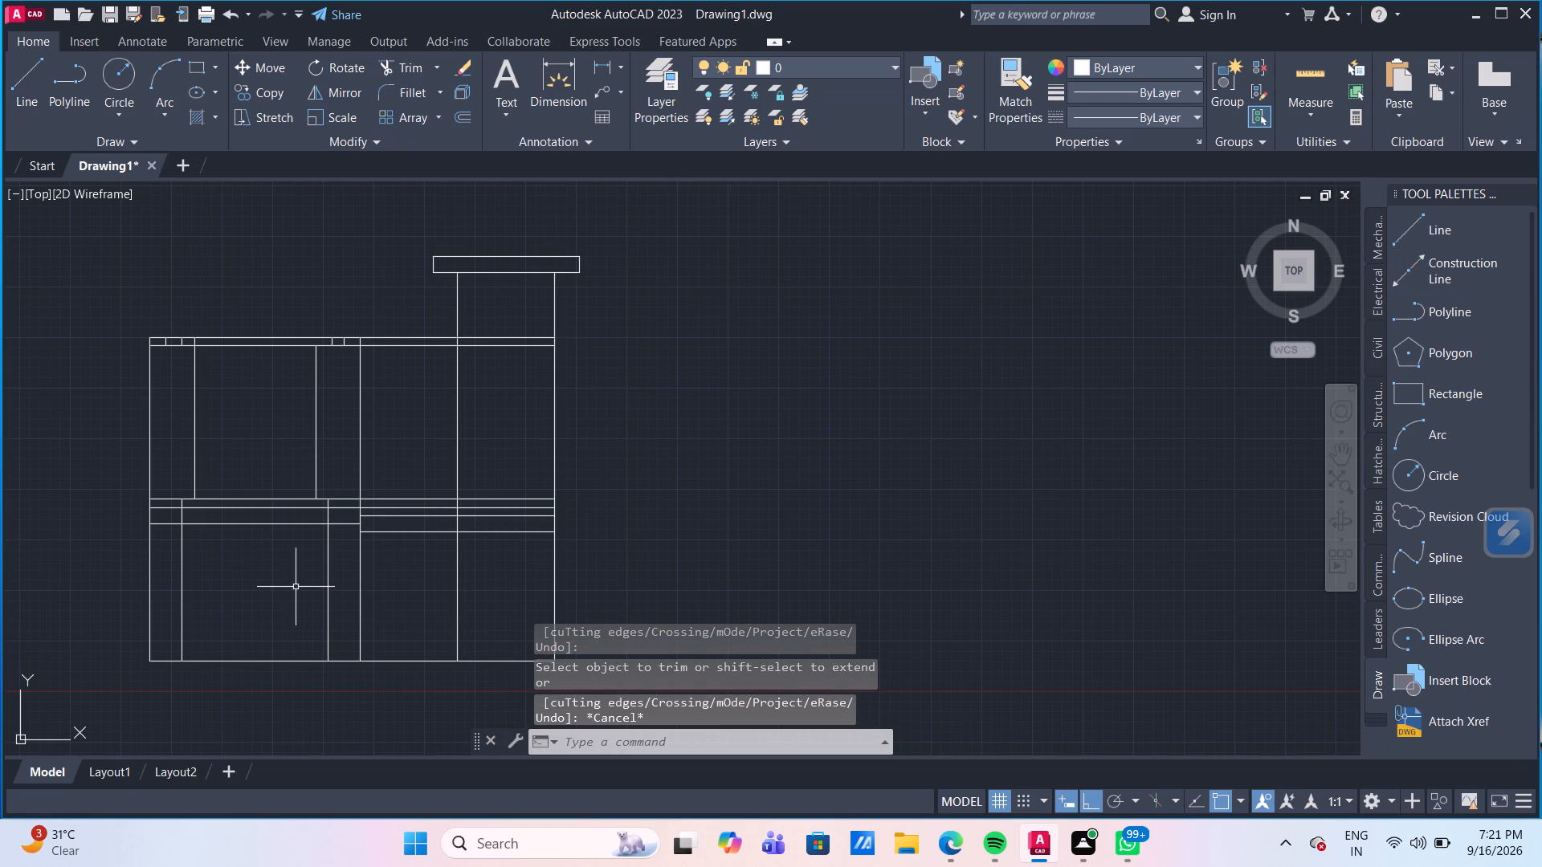
From the horizontal middle line's left end, draw a stepped profile 200 mm left, 50 down, 50 right, 100 down and back to the left edge.
scroll(268, 543, "up", 2)
middle_click_drag(290, 543, 542, 482)
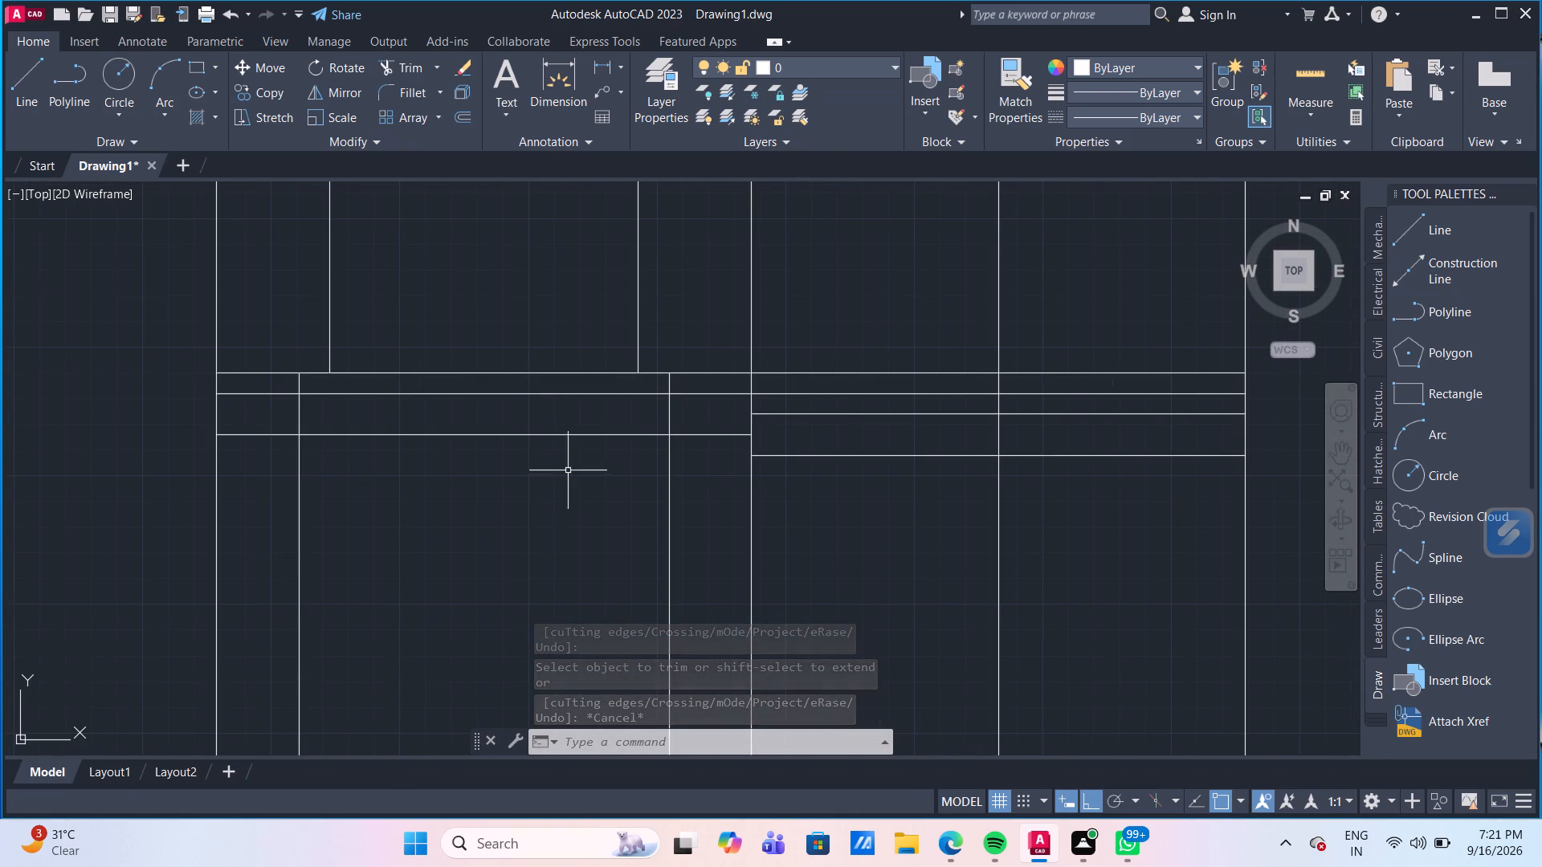
middle_click_drag(291, 414, 334, 470)
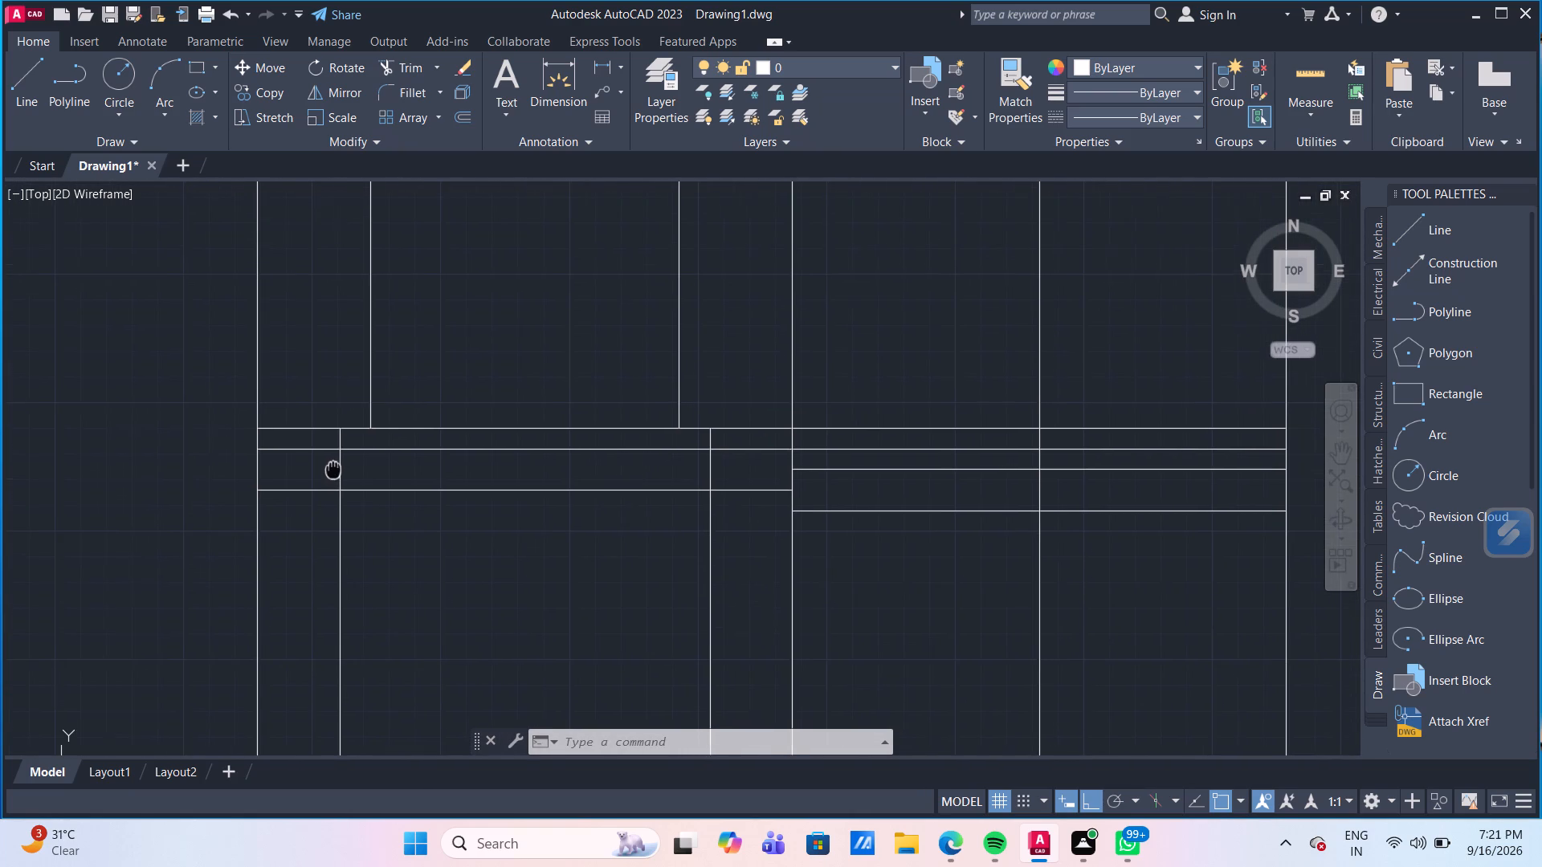
middle_click_drag(334, 470, 349, 477)
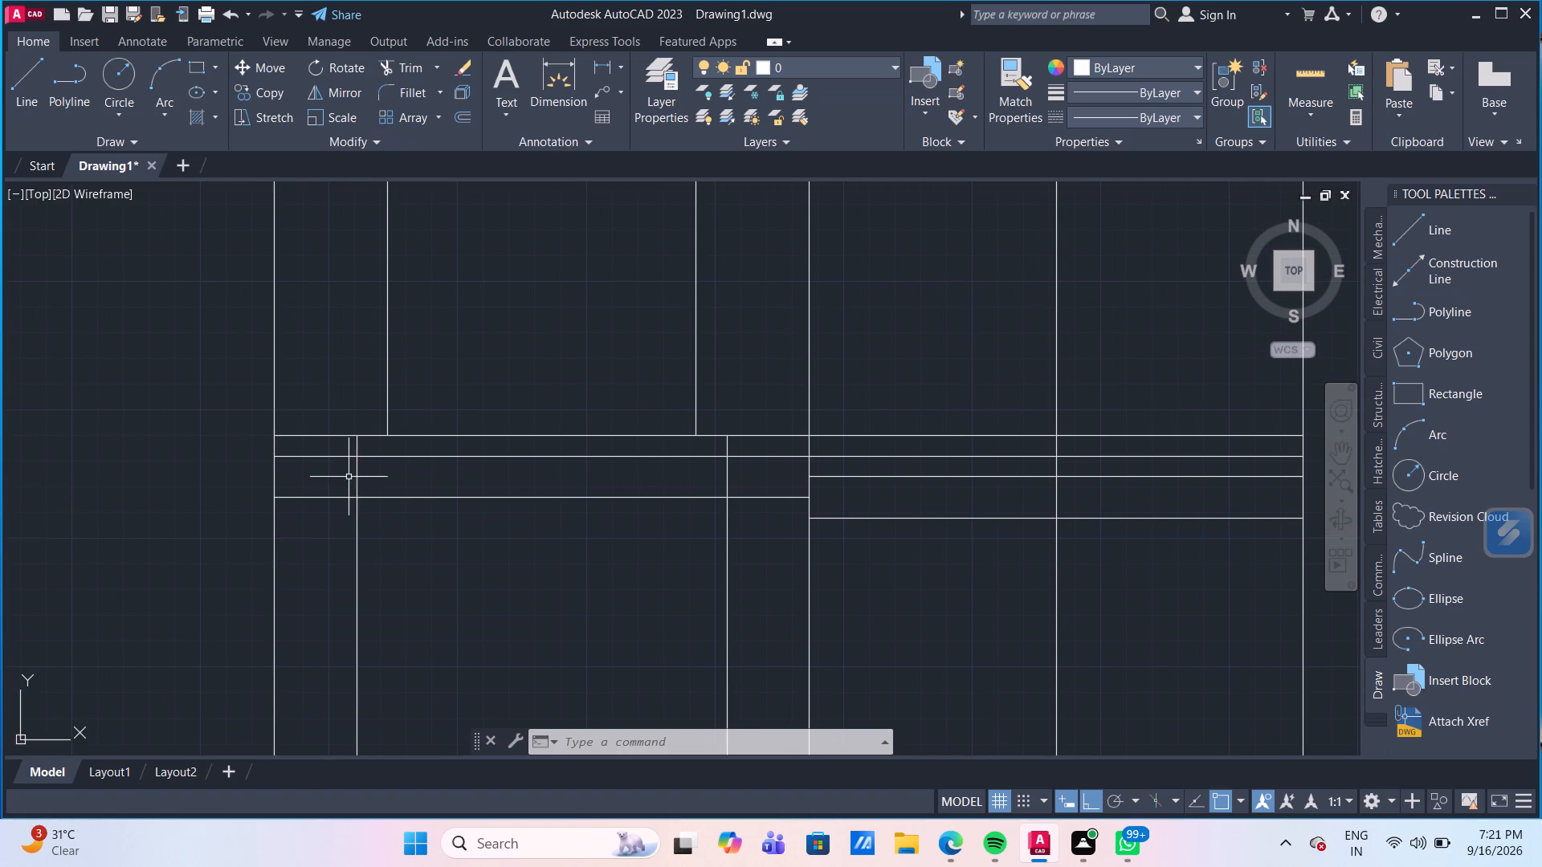
scroll(349, 477, "down", 1)
scroll(341, 477, "up", 1)
scroll(341, 477, "down", 2)
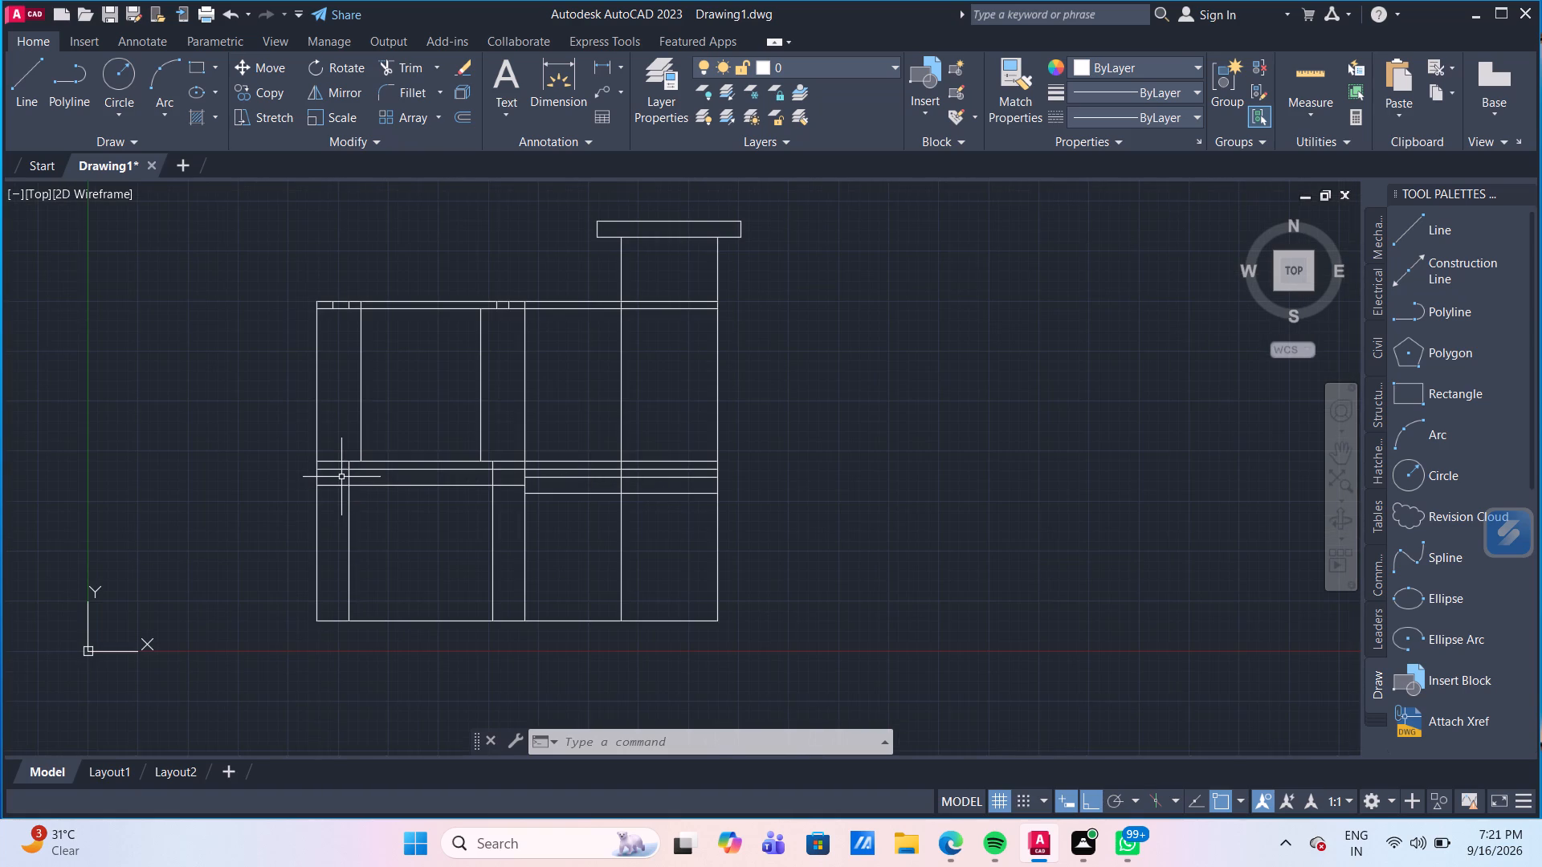
left_click(23, 82)
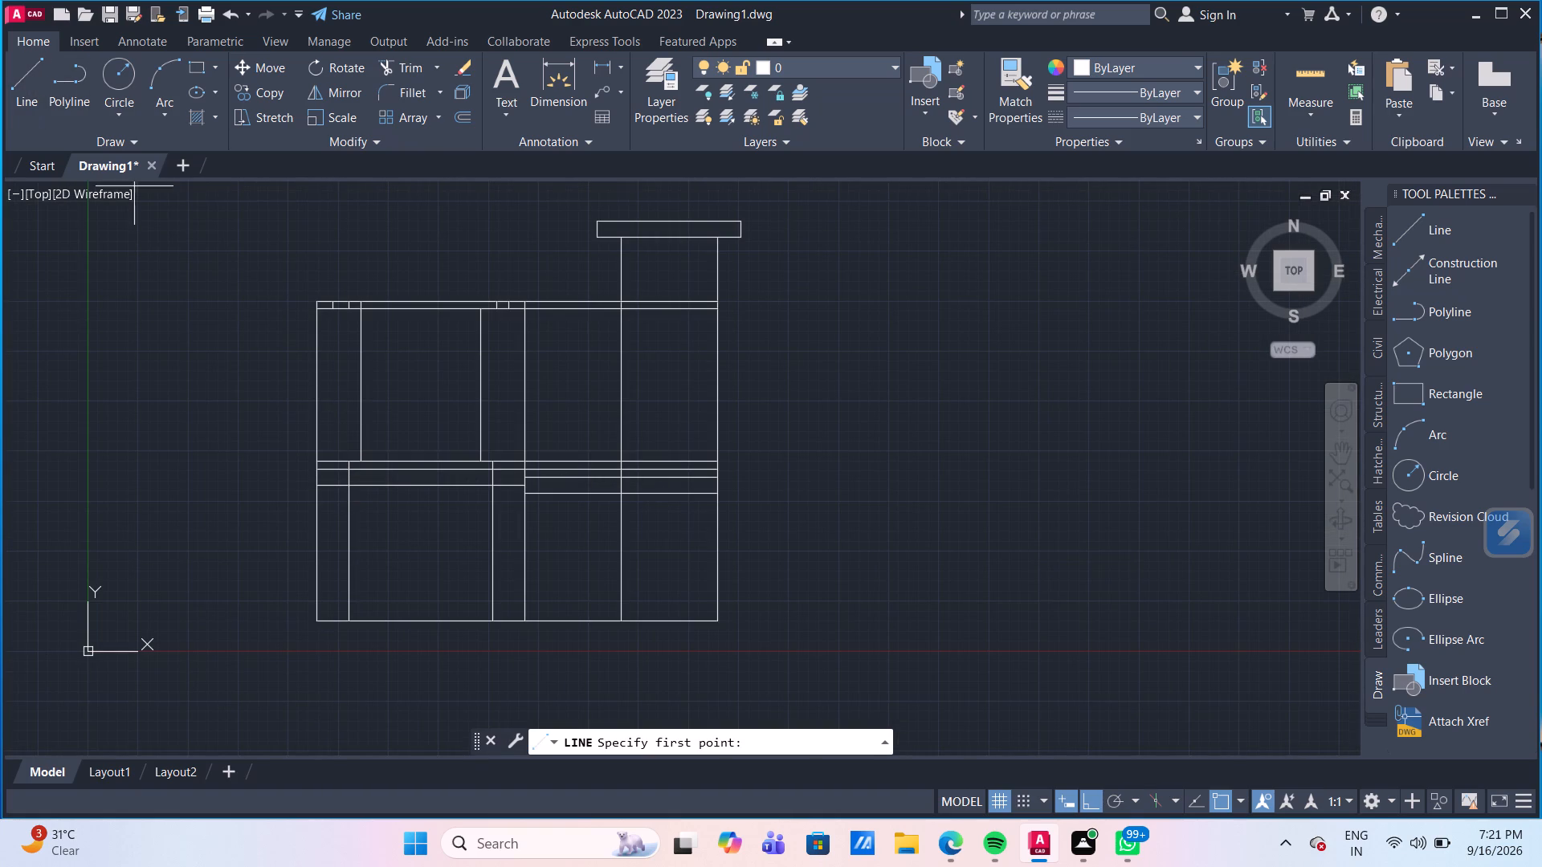
scroll(304, 479, "up", 2)
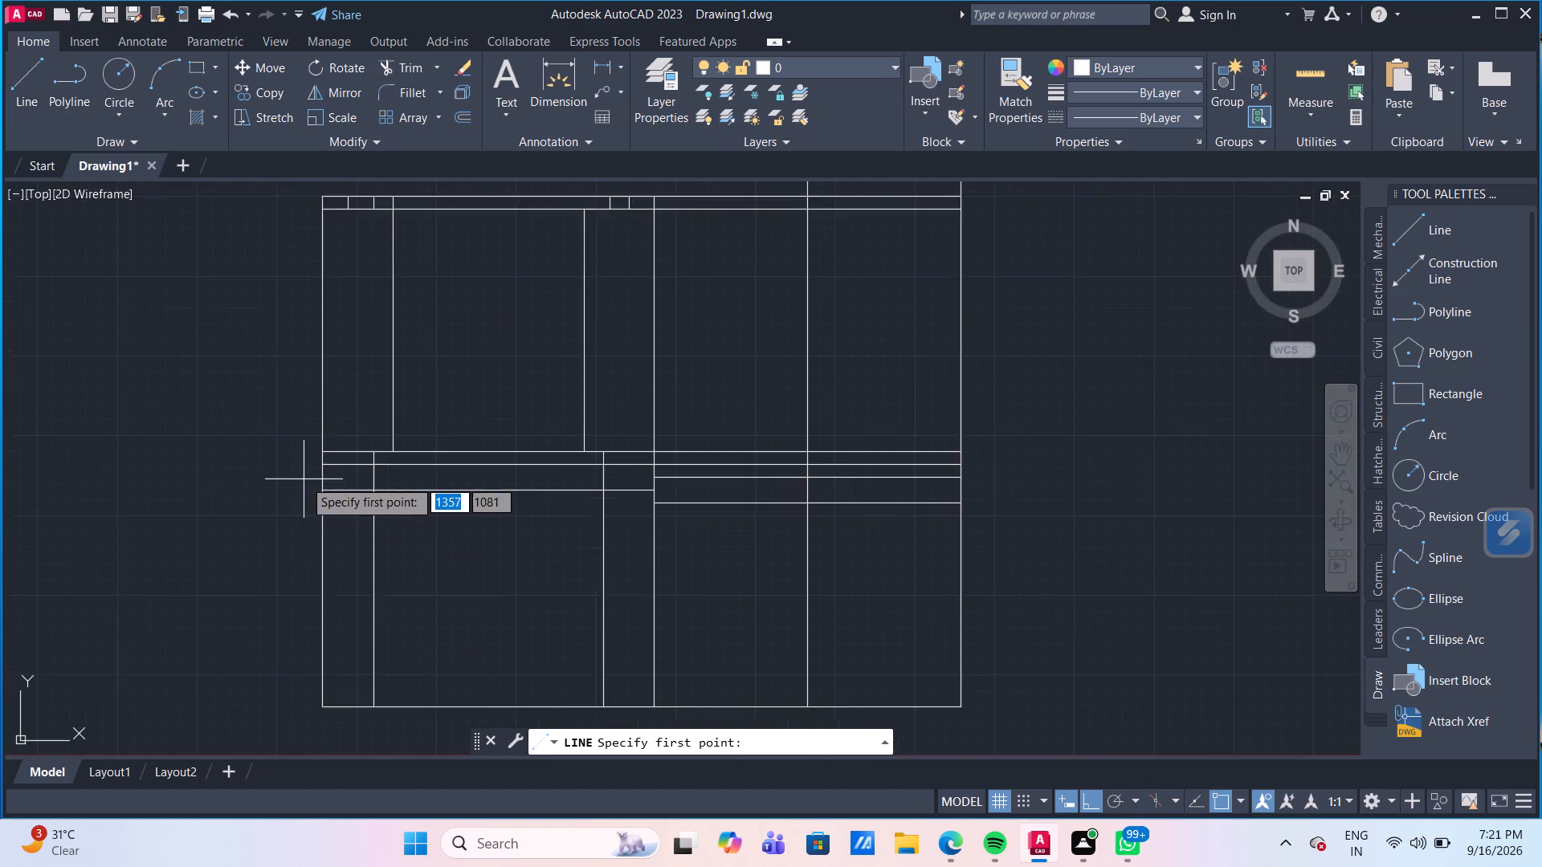
left_click(333, 437)
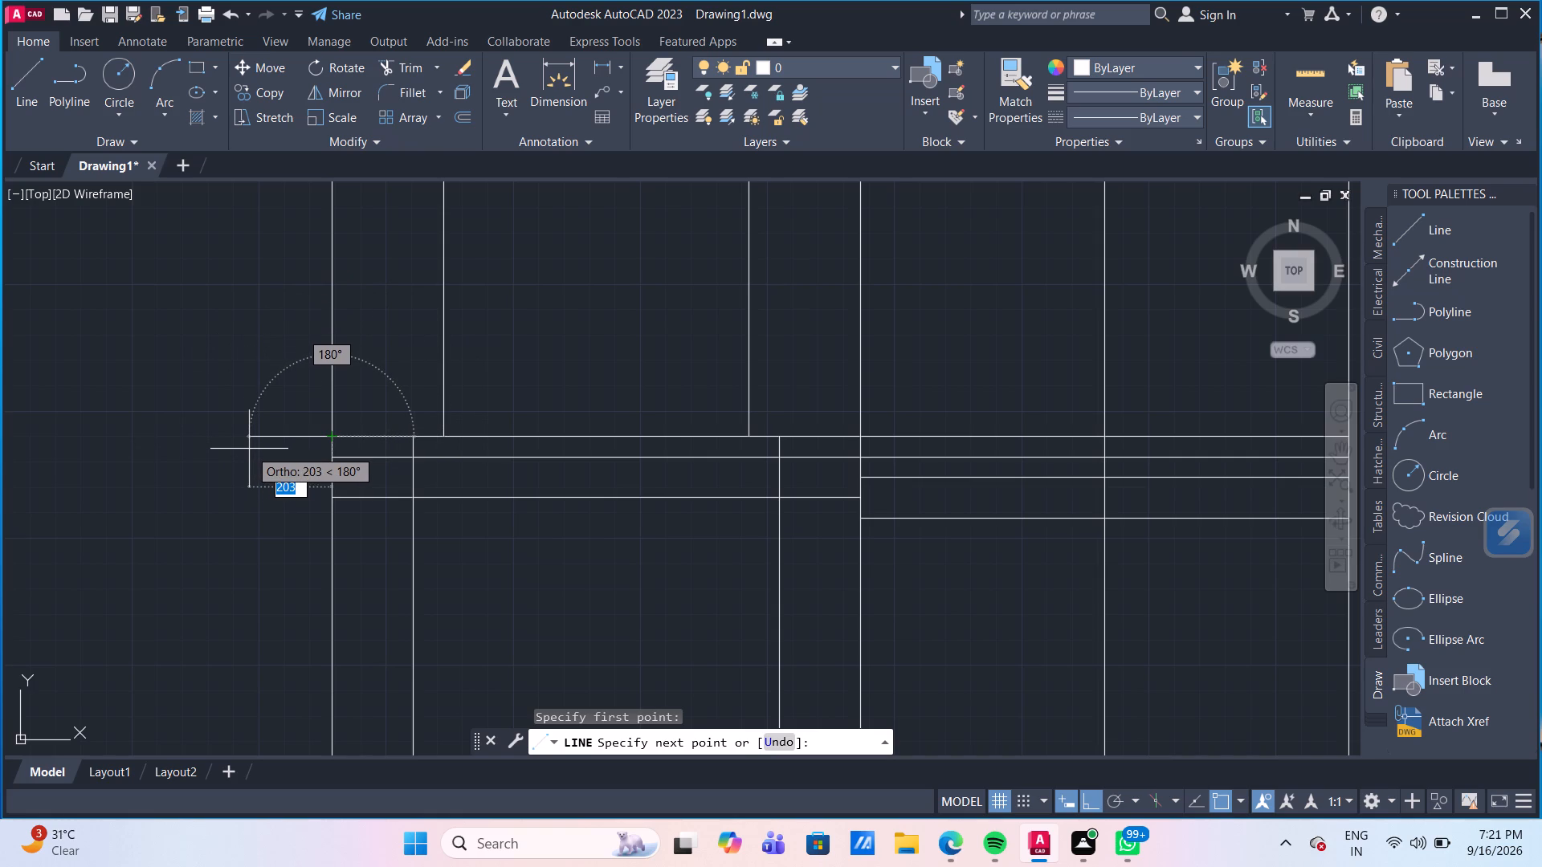
type("200")
key("Return")
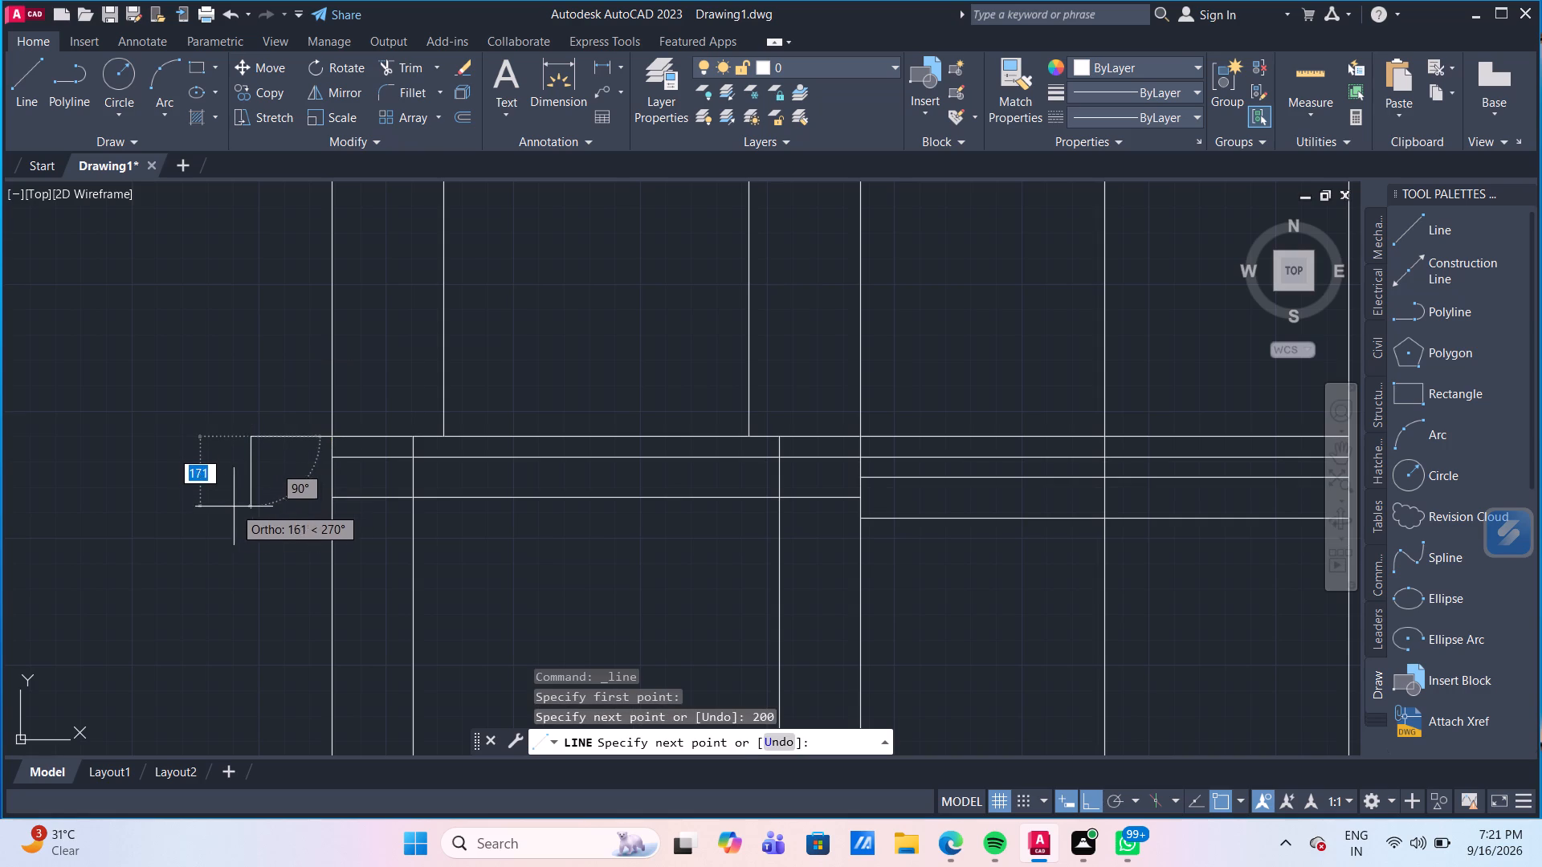
type("50")
key("Return")
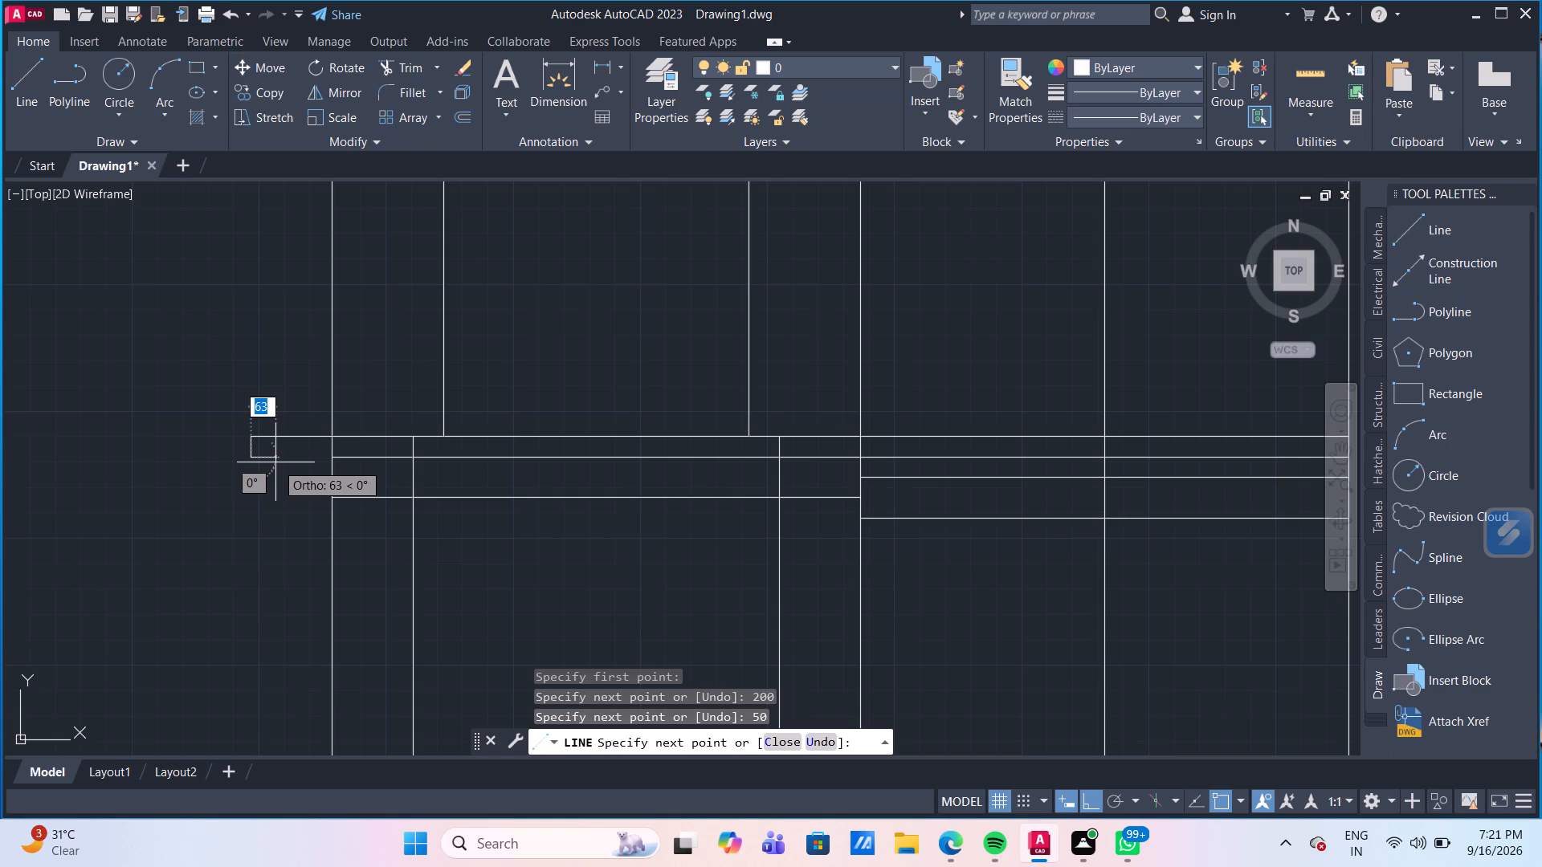
type("50")
key("Return")
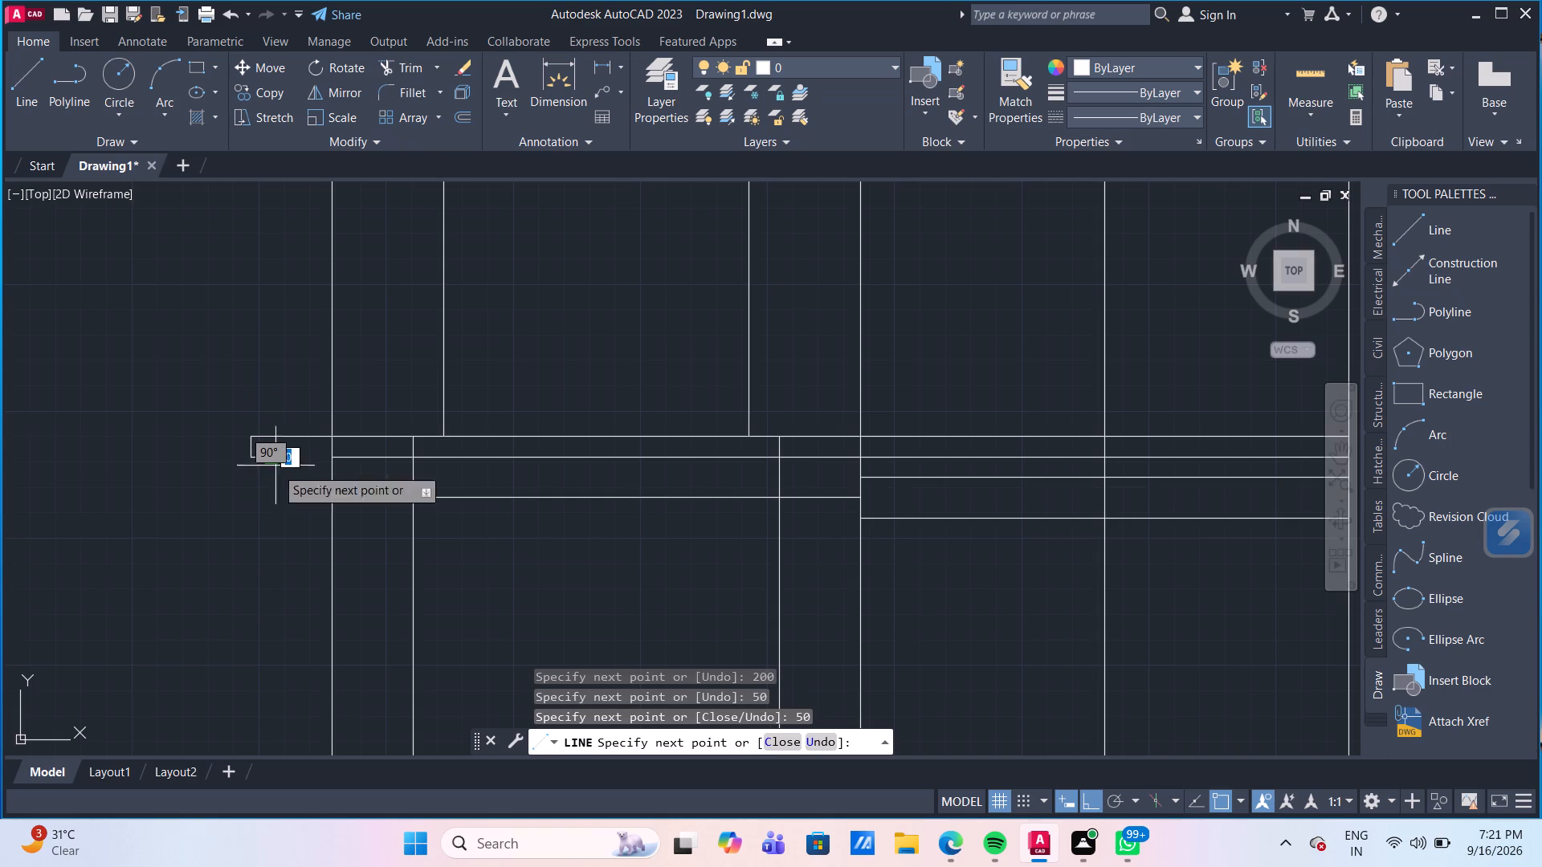
key("1")
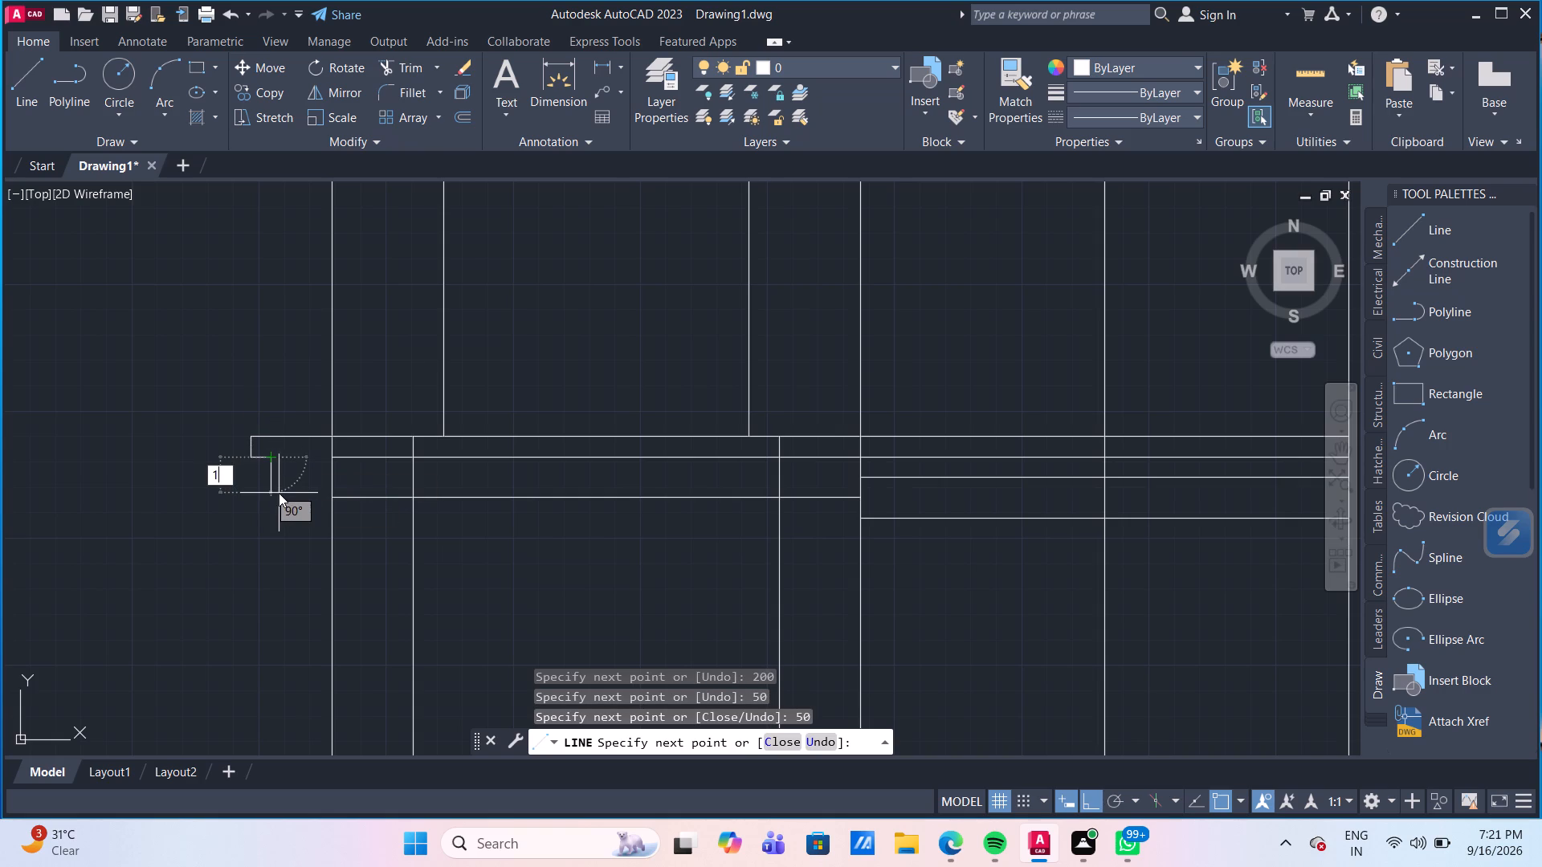
type("00")
key("Return")
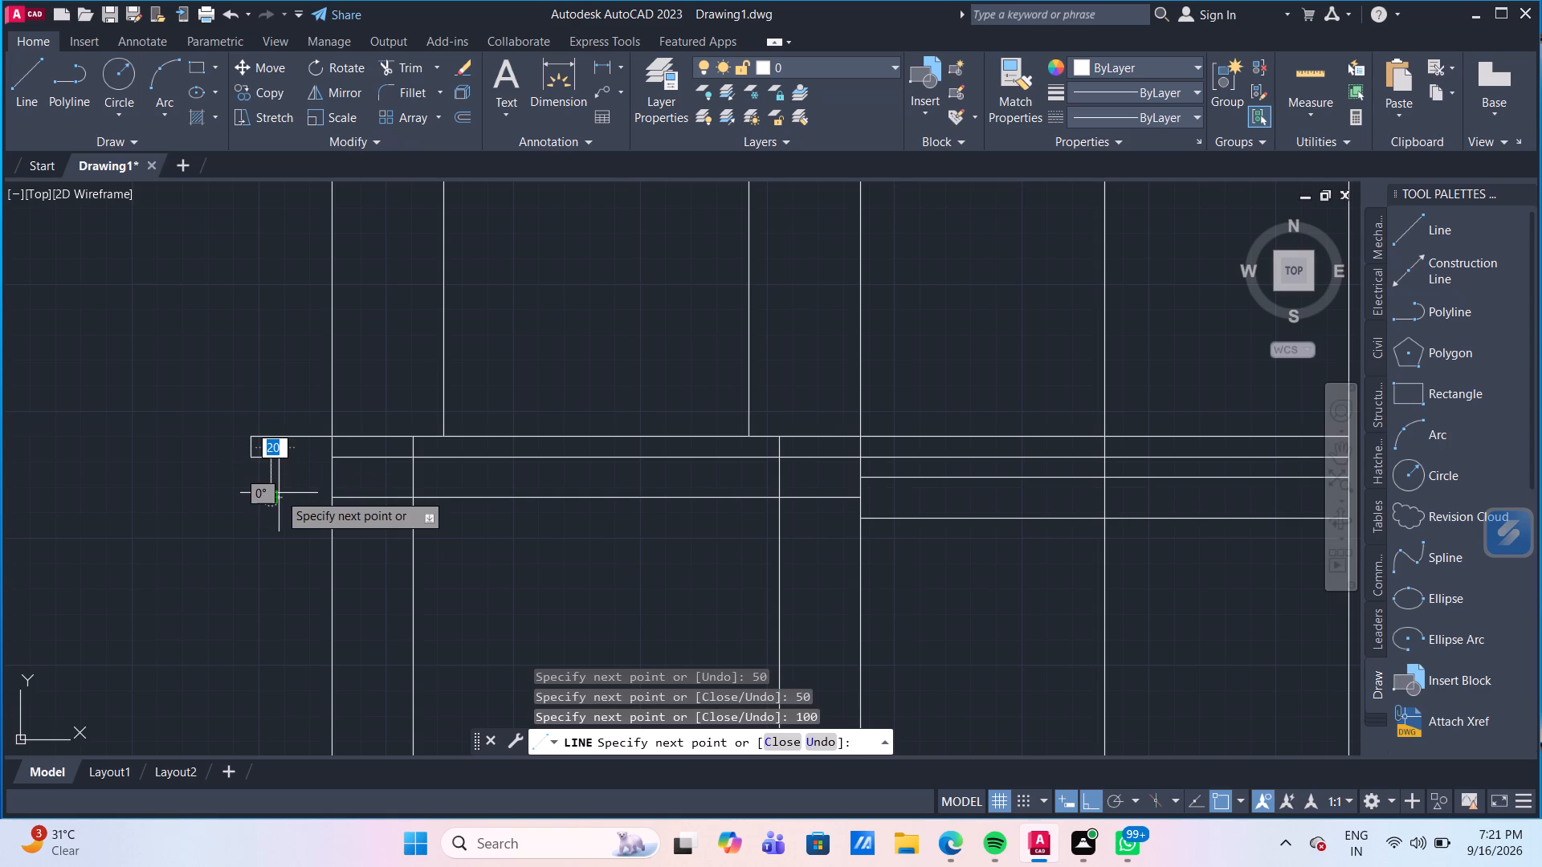
left_click(335, 495)
key("Escape")
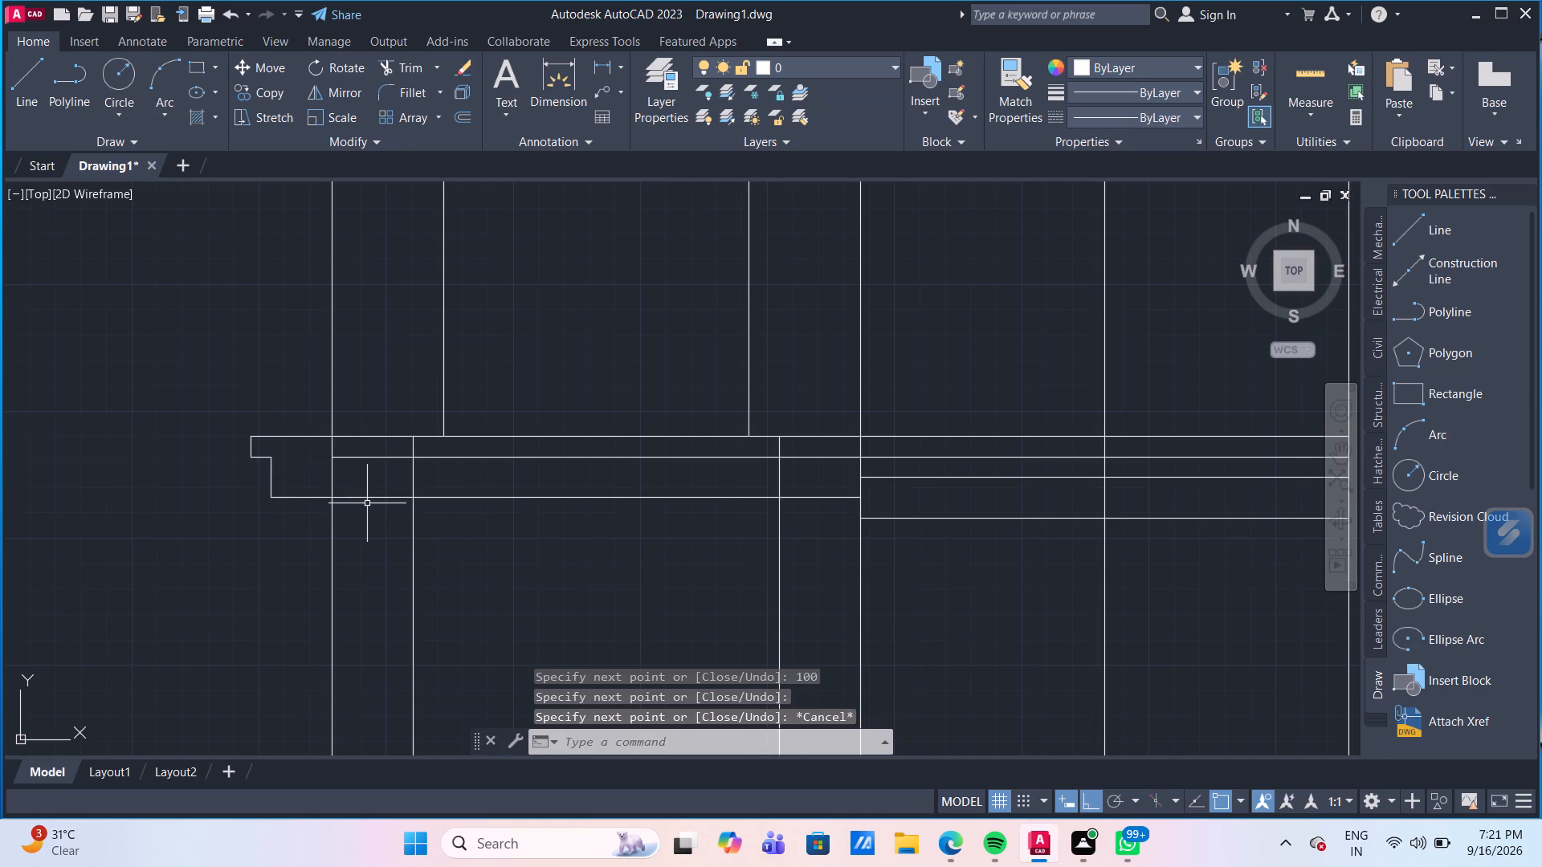
Stretch the left end of the full-width band line just below the horizontal middle line to the left ledge's step corner.
left_click(358, 459)
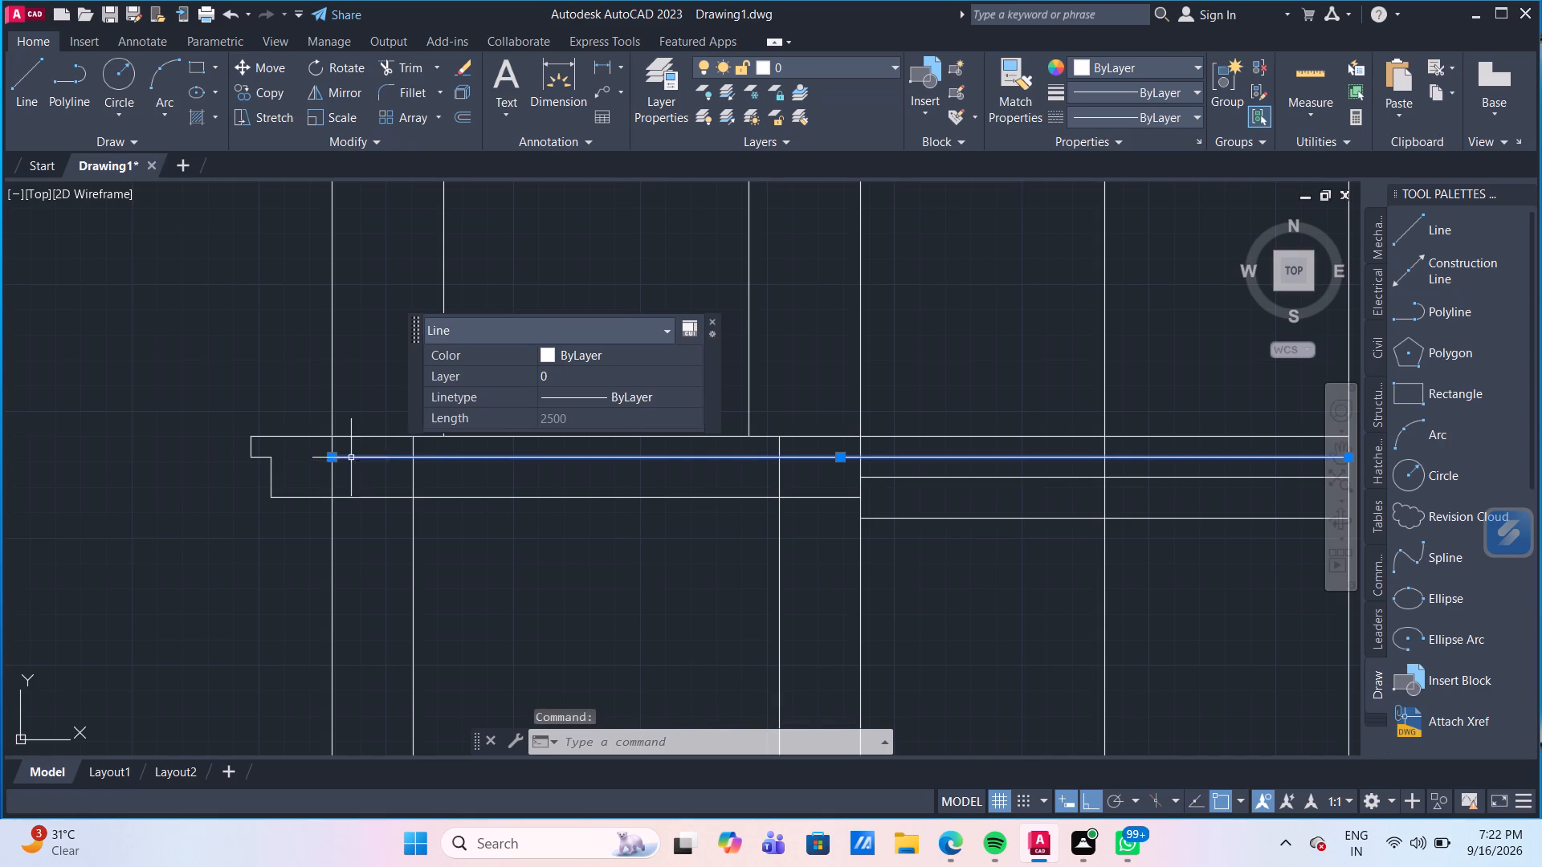
left_click(329, 462)
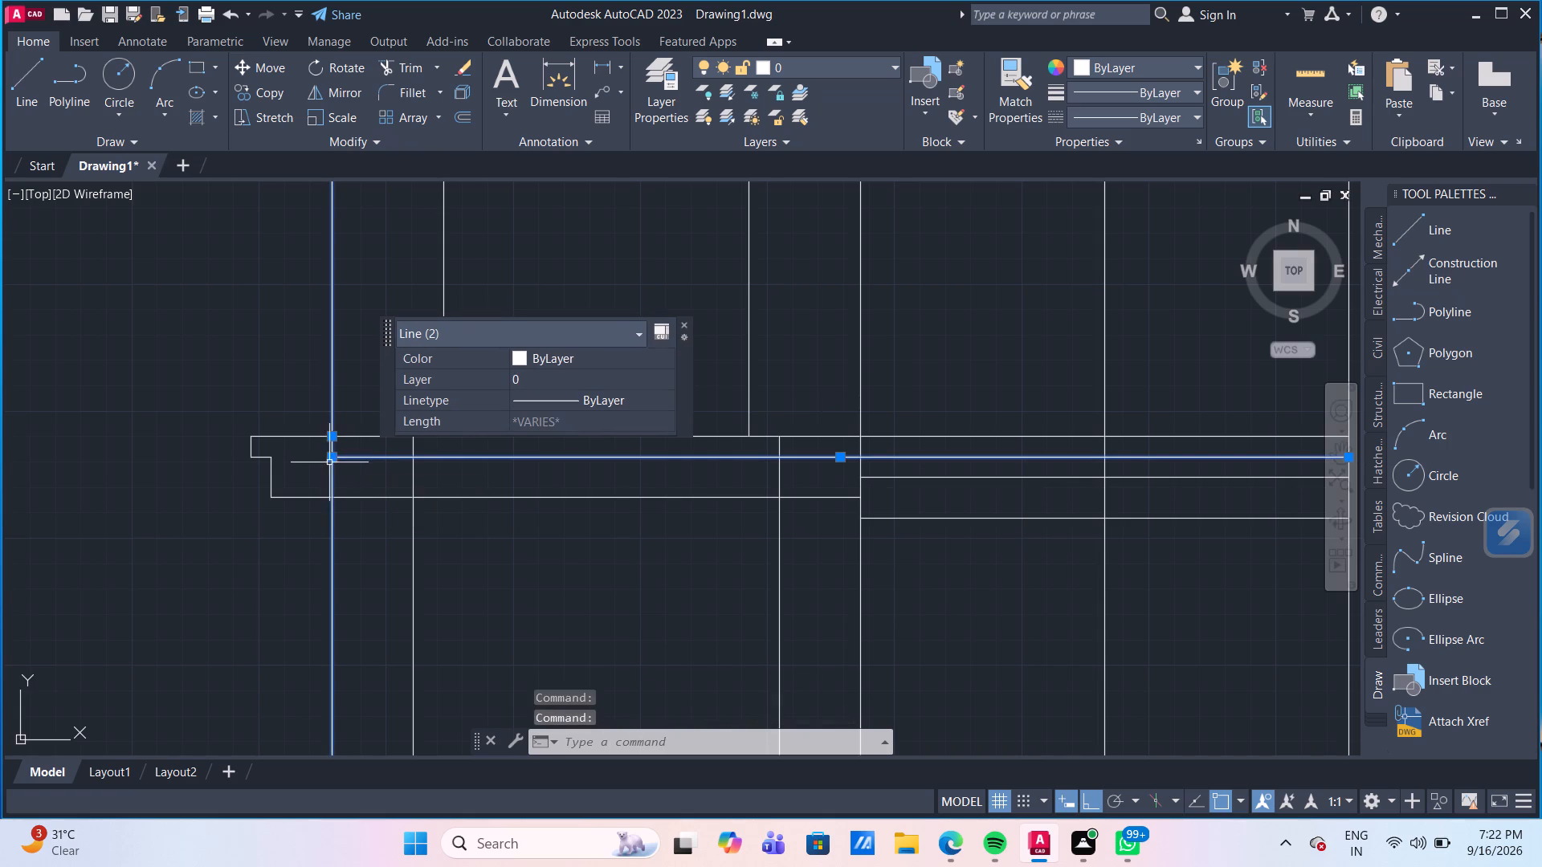
key("Escape")
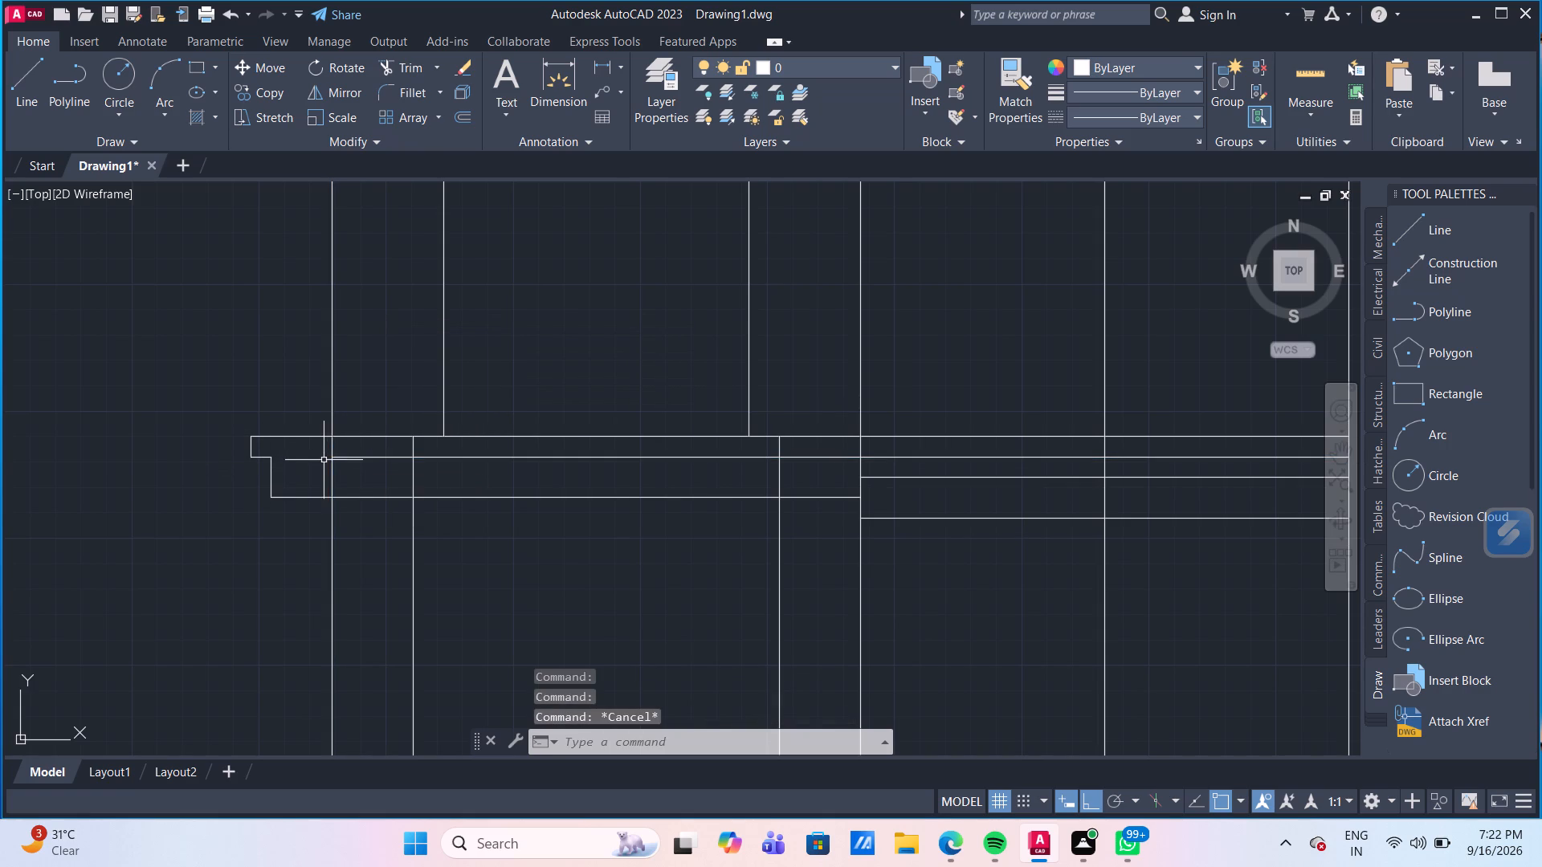
left_click(352, 457)
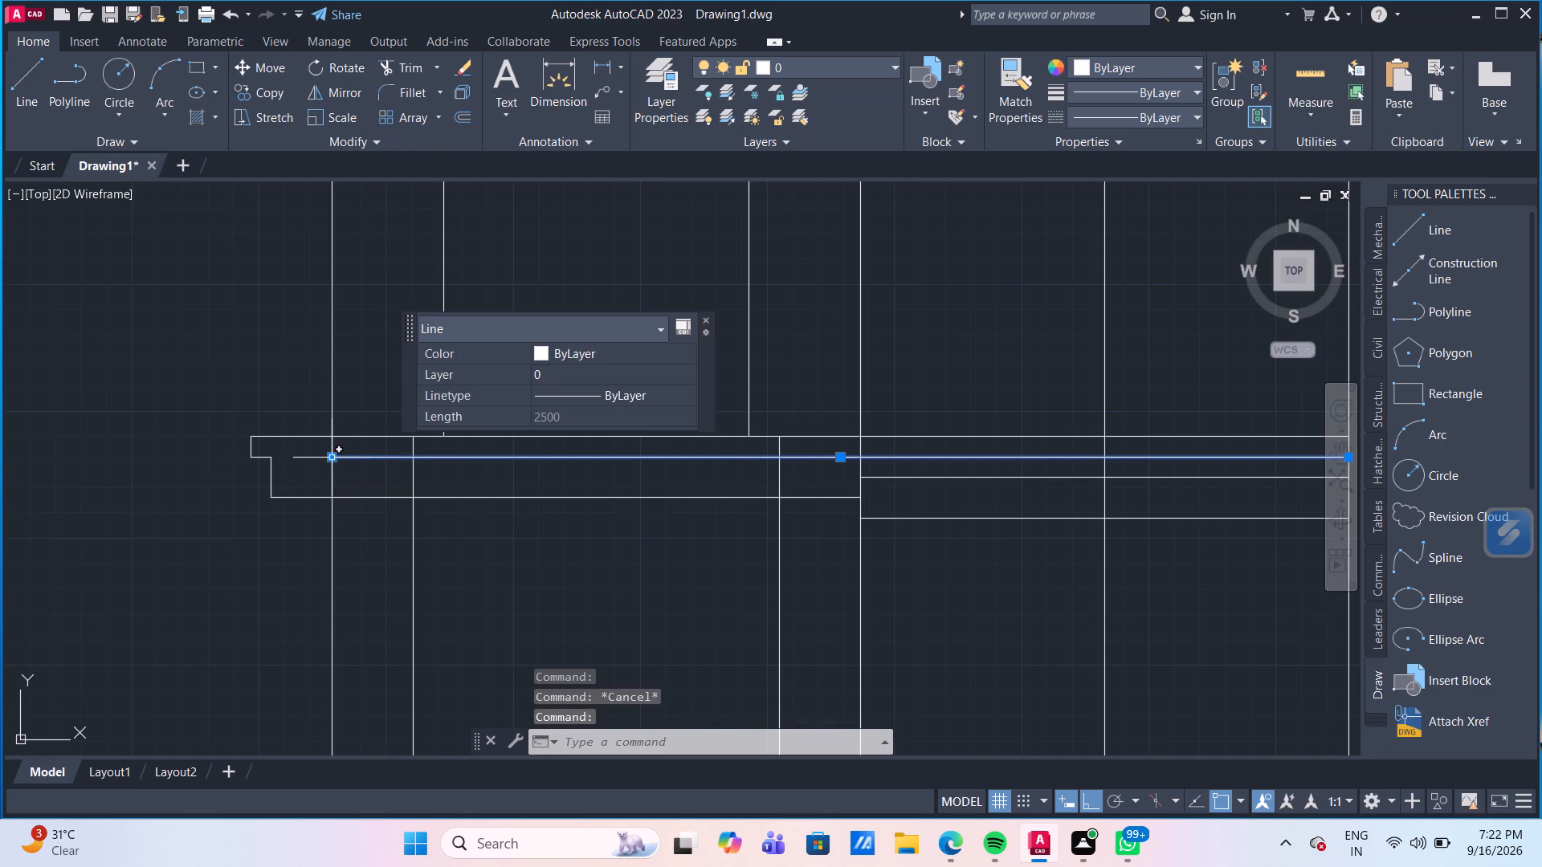
left_click(331, 461)
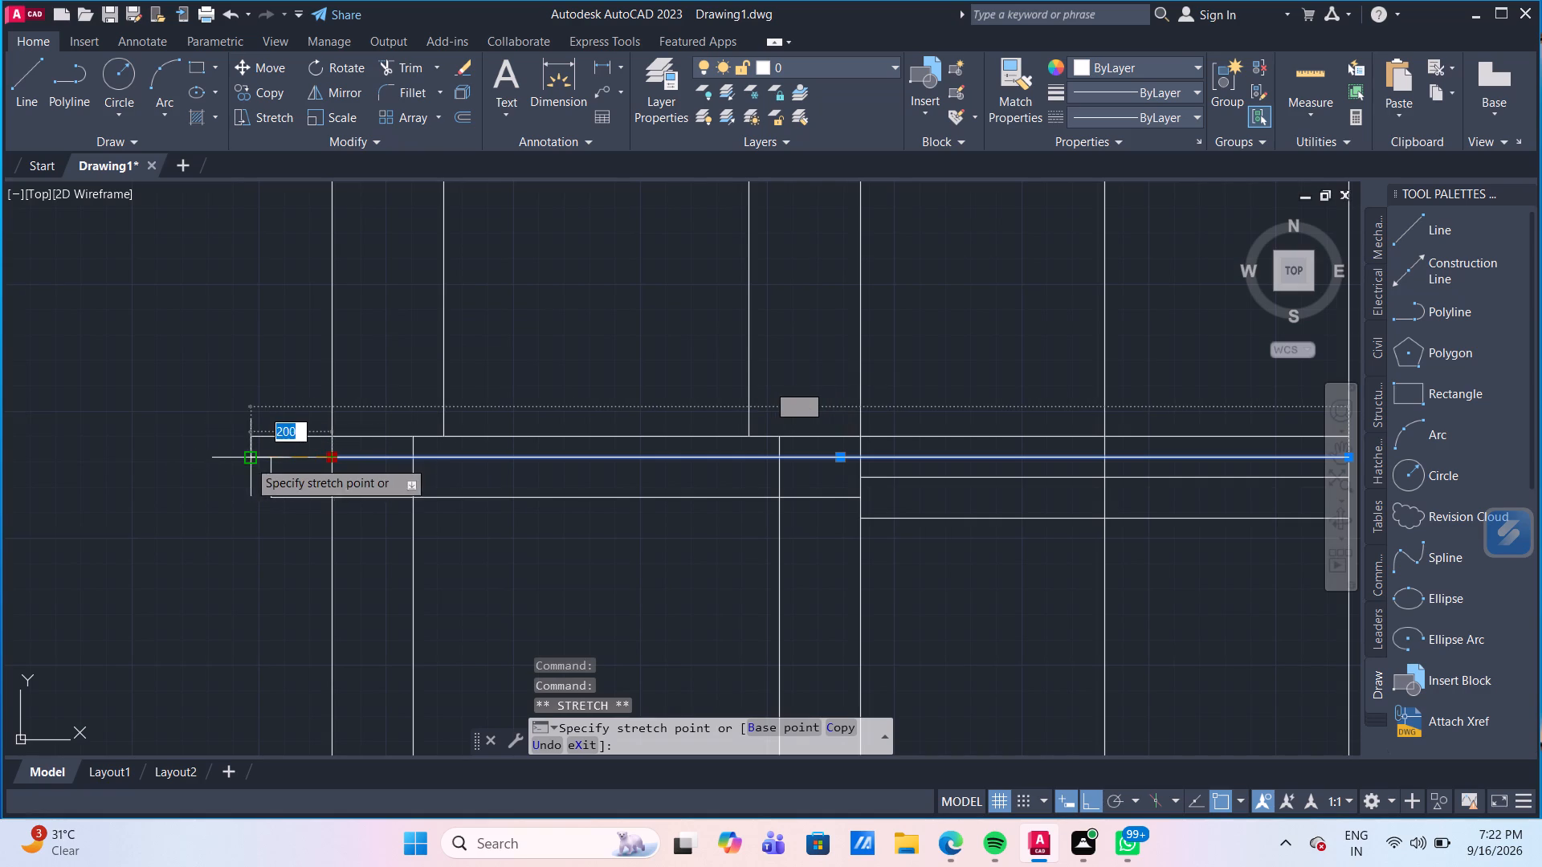
left_click(275, 460)
key("Escape")
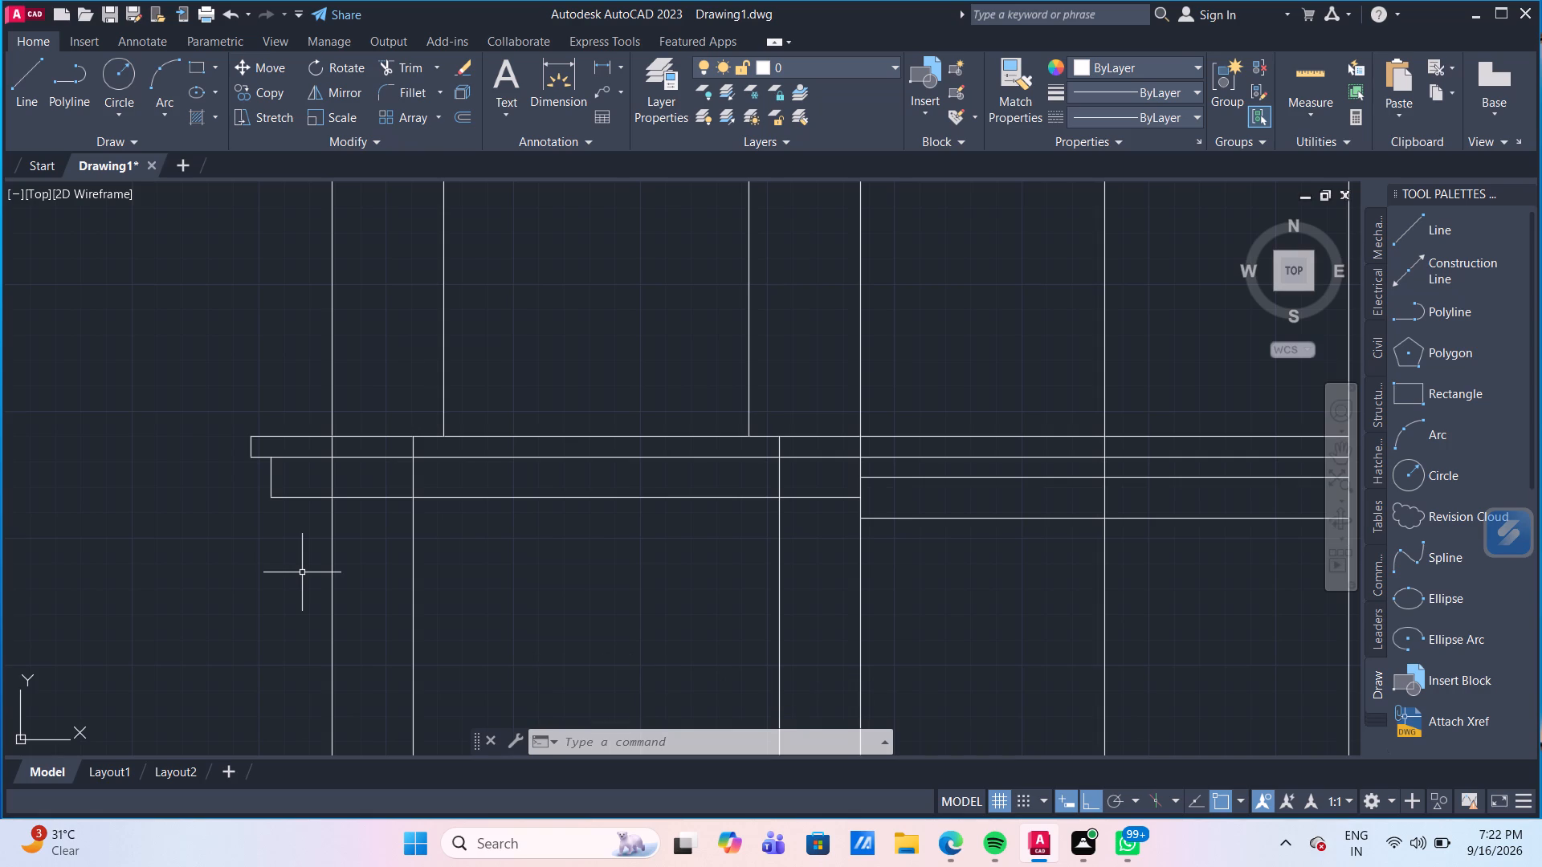
Trim the left outline edge and the two lower inner vertical lines away where they cross the left ledge's two bands.
type("TR")
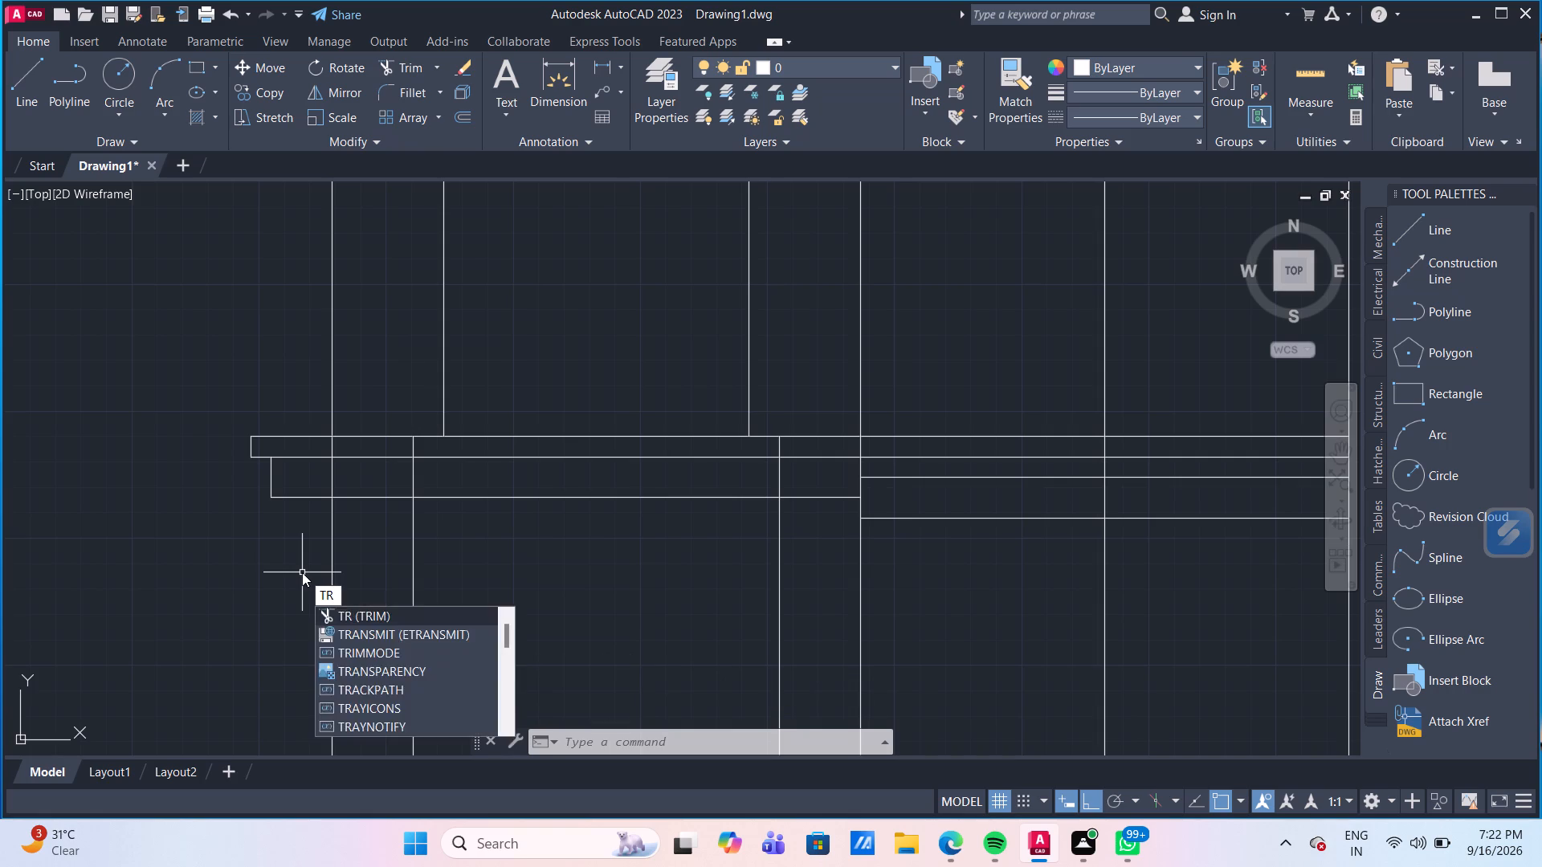
key("Return")
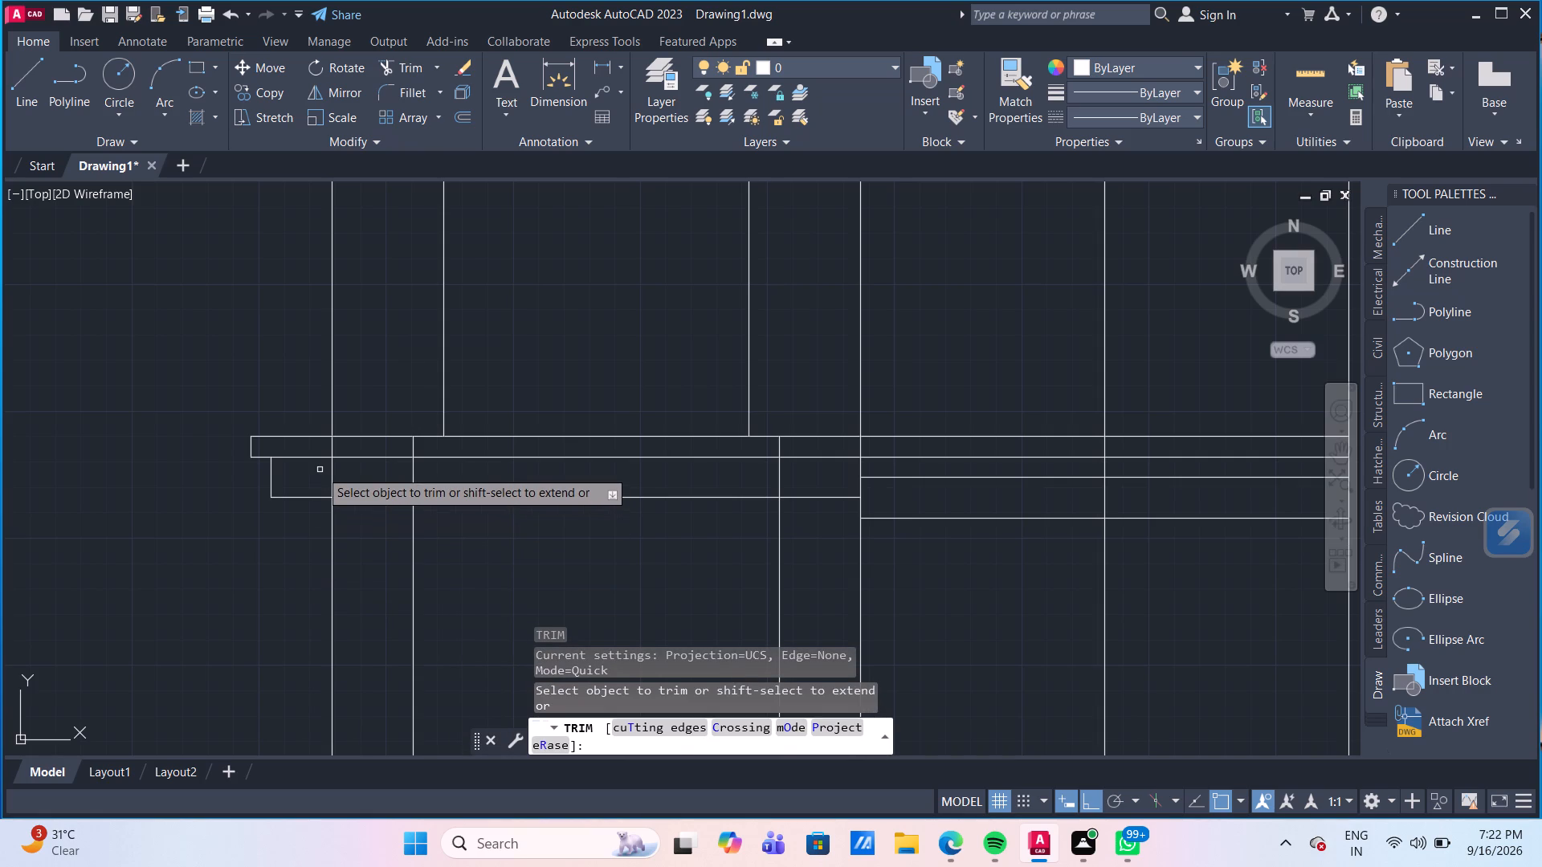
left_click(320, 470)
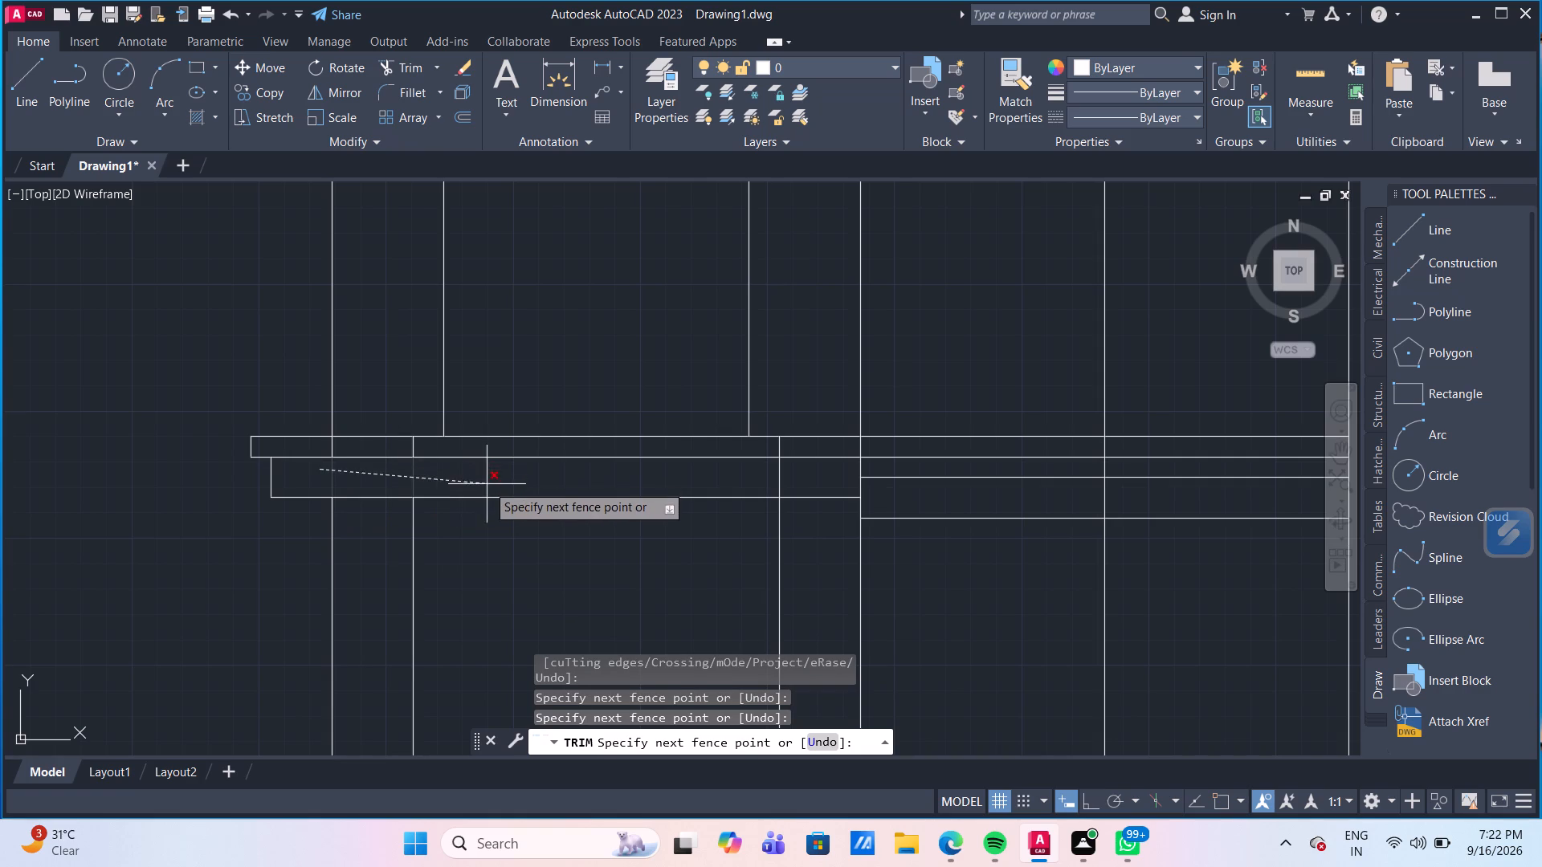
left_click(490, 480)
left_click(324, 448)
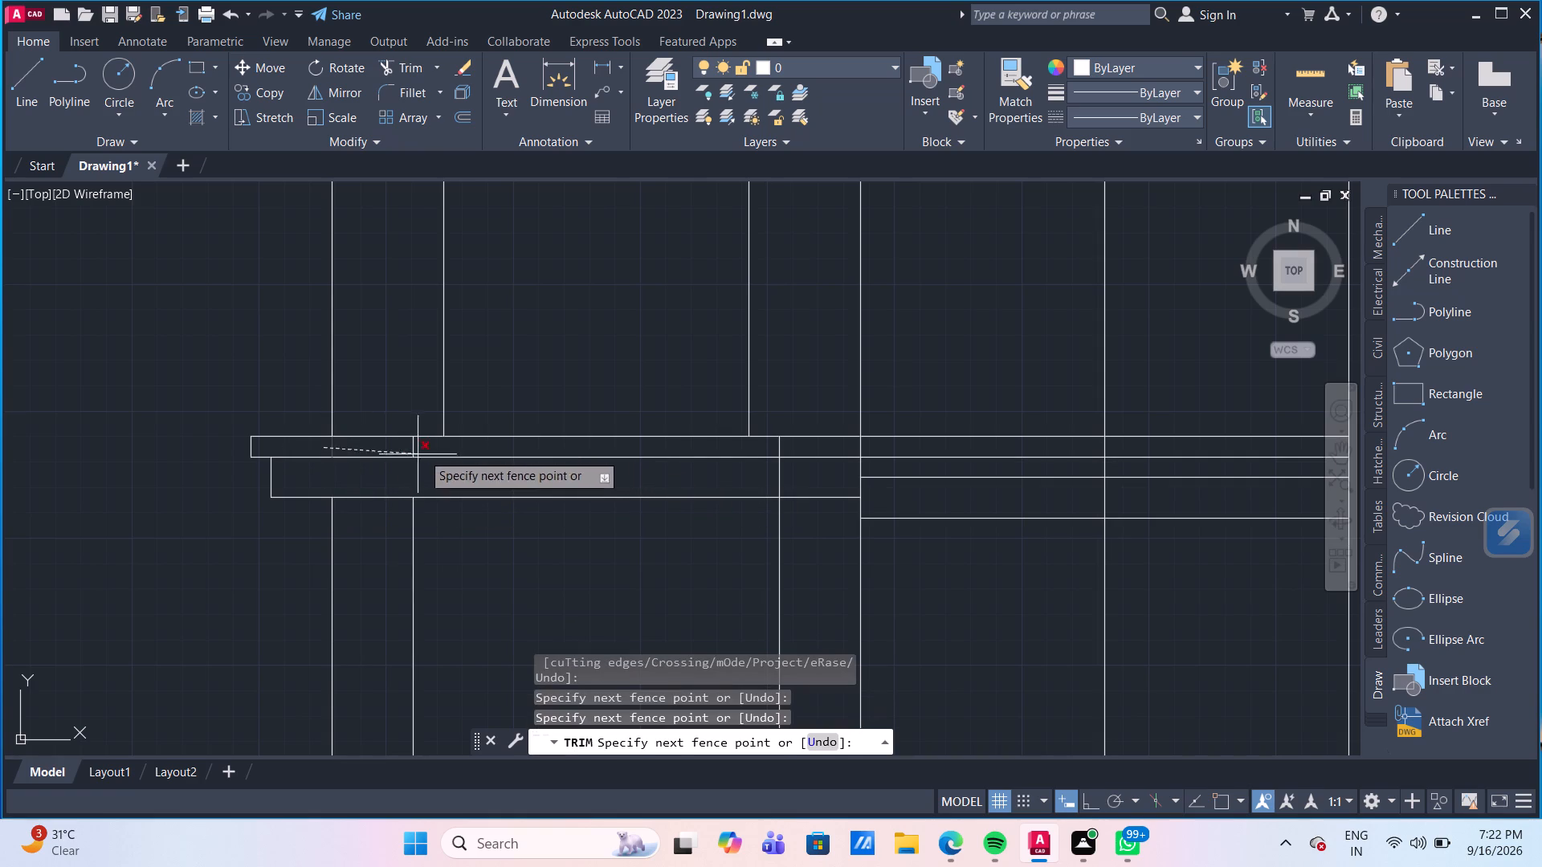
left_click(441, 452)
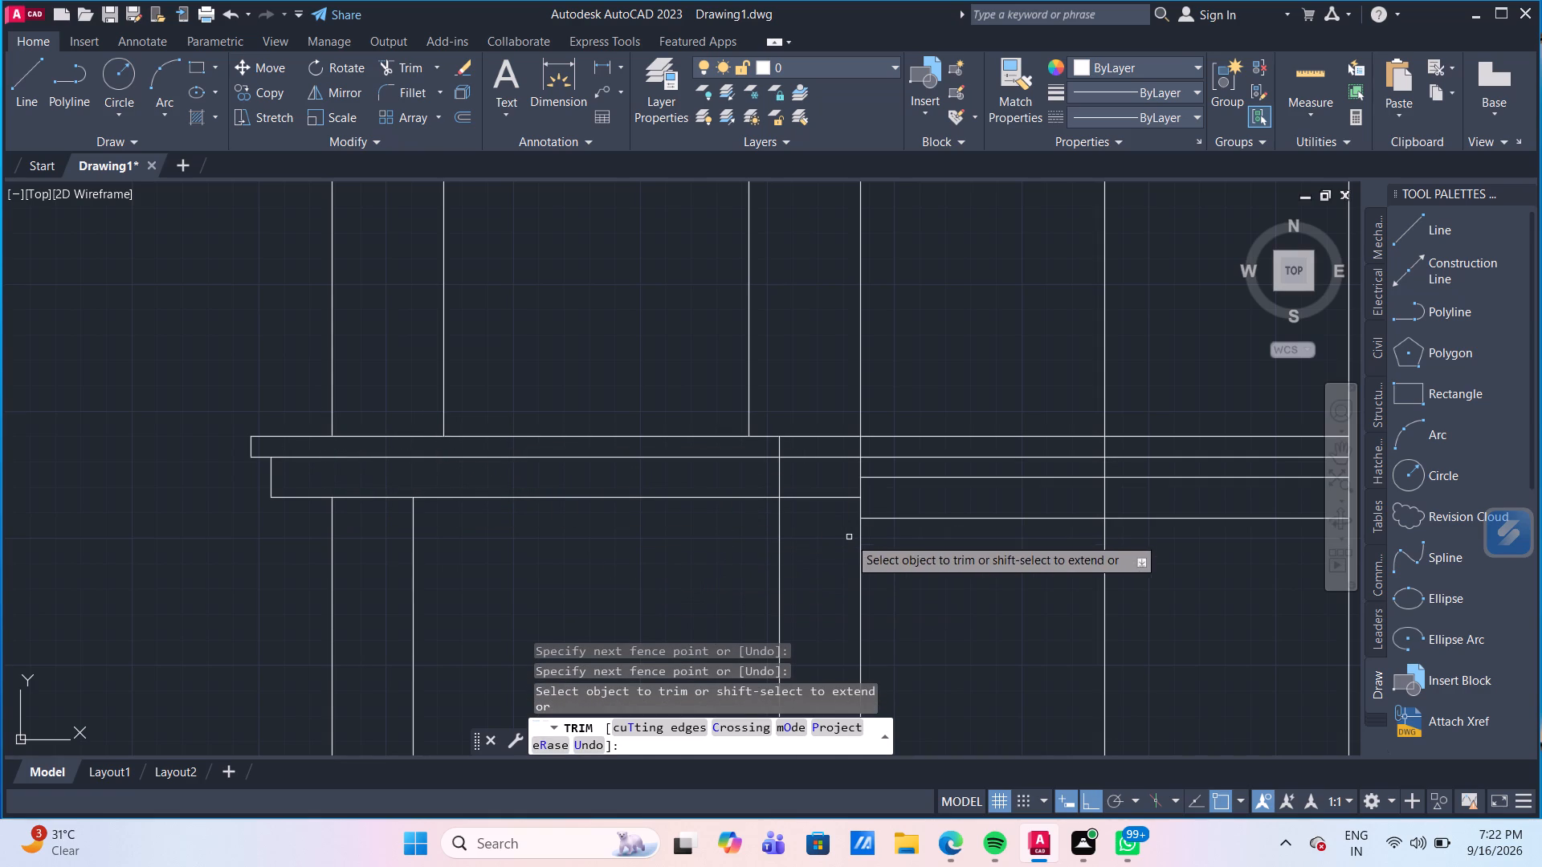
middle_click_drag(830, 527, 588, 457)
left_click(526, 375)
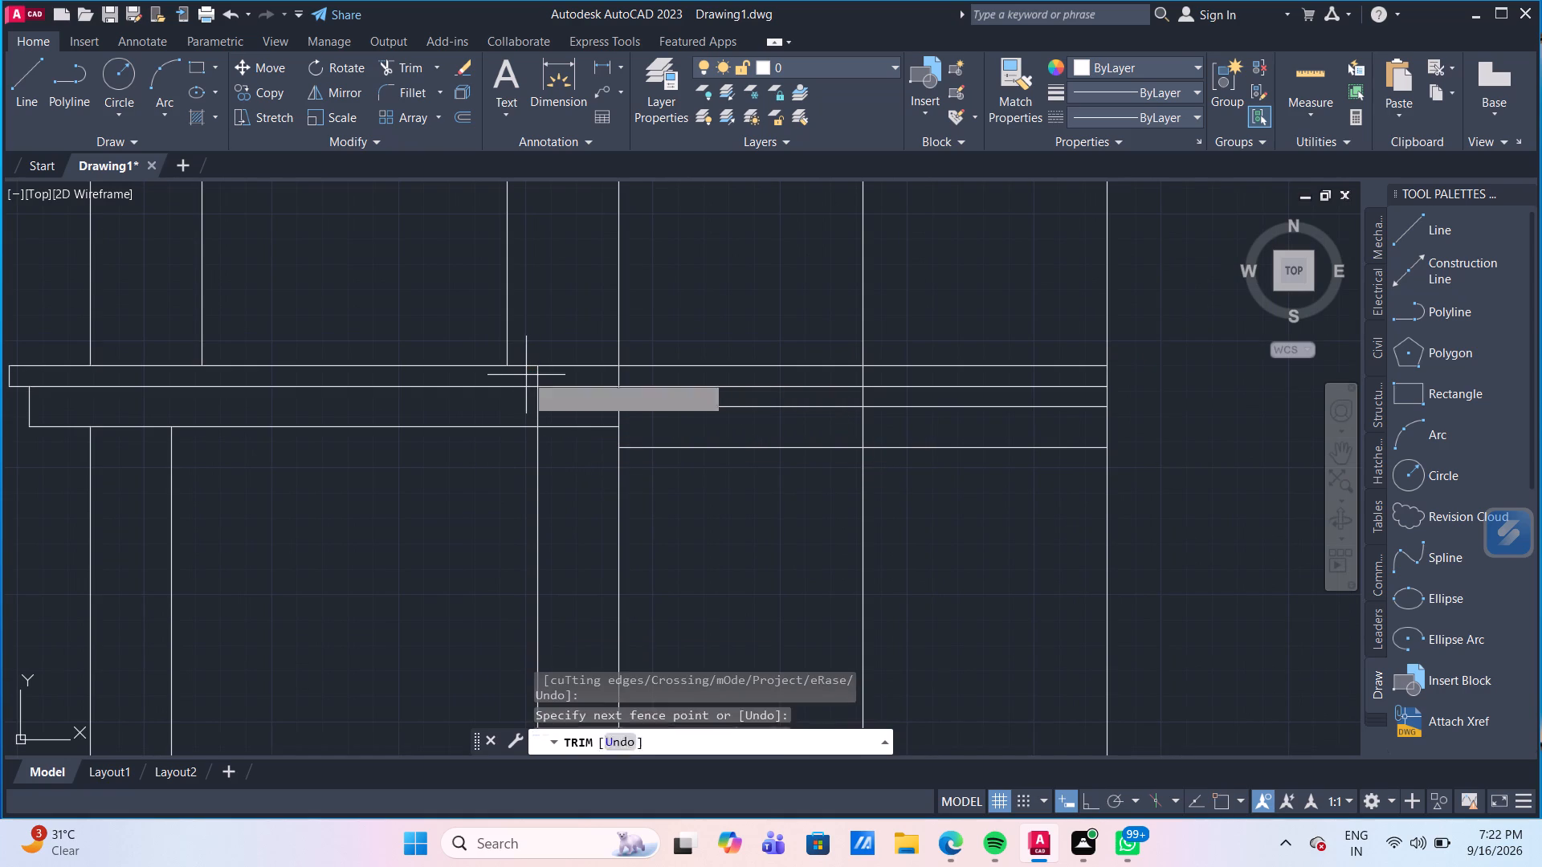
left_click(553, 375)
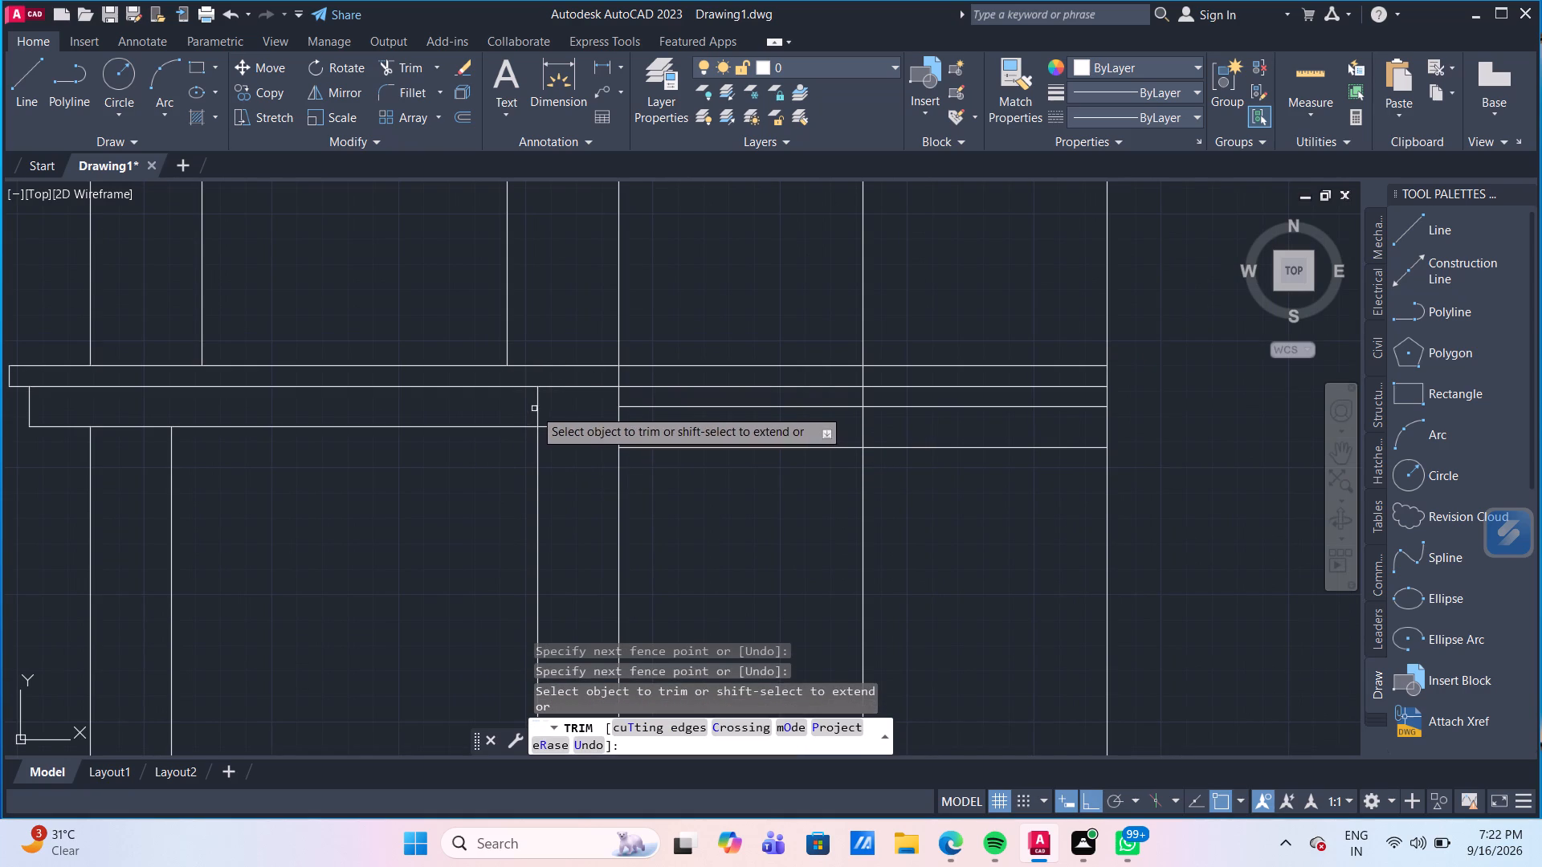
left_click(538, 409)
scroll(630, 490, "down", 3)
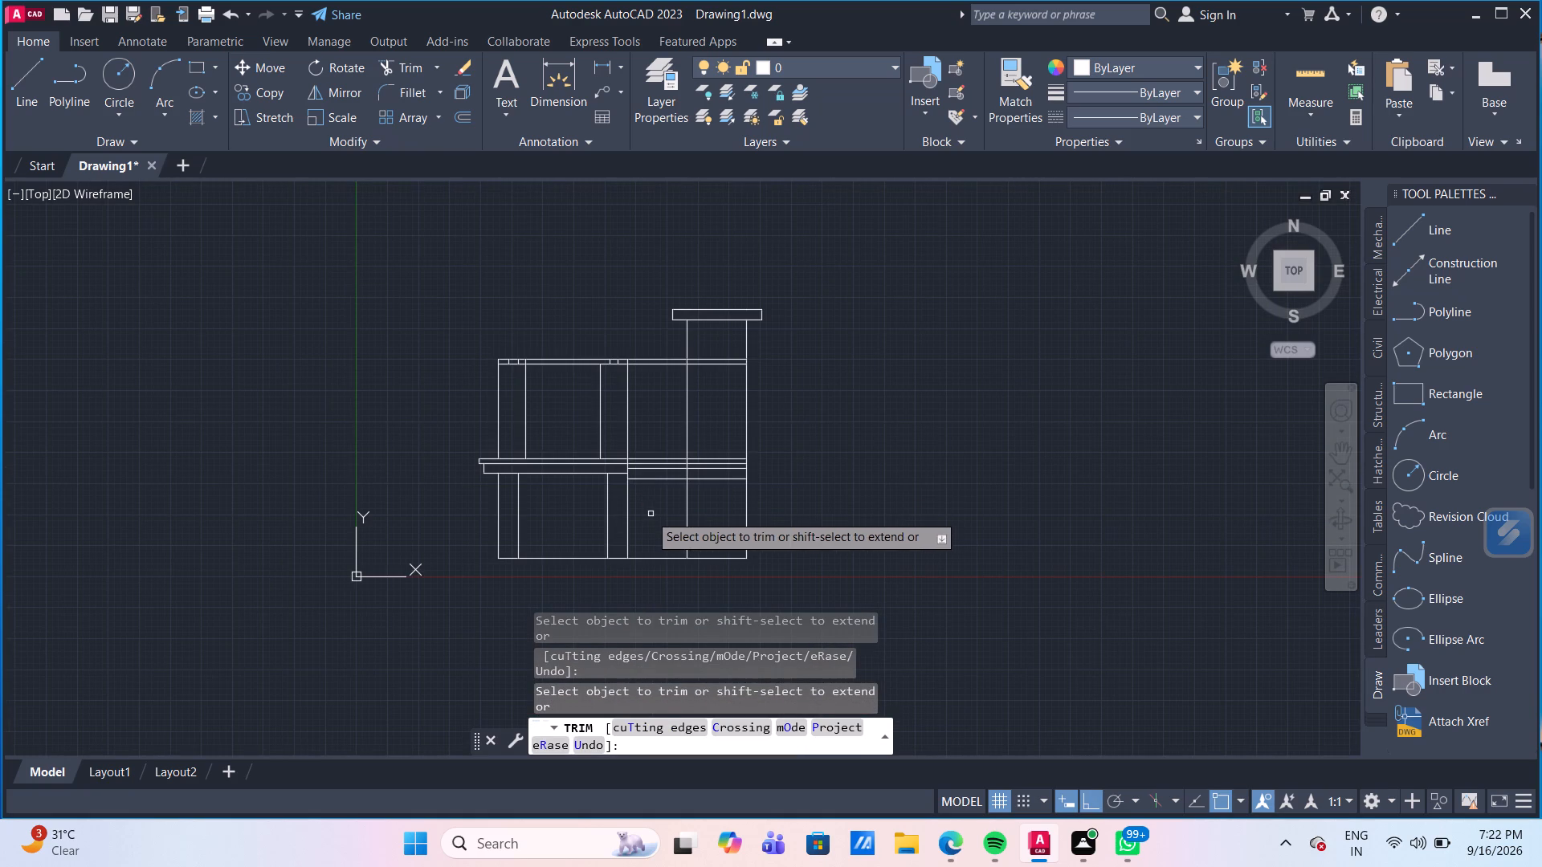
key("Escape")
From the horizontal middle line's right end, draw a stepped profile 250 right, 100 down, 50 left, 100 down and back to the right edge.
scroll(626, 495, "up", 1)
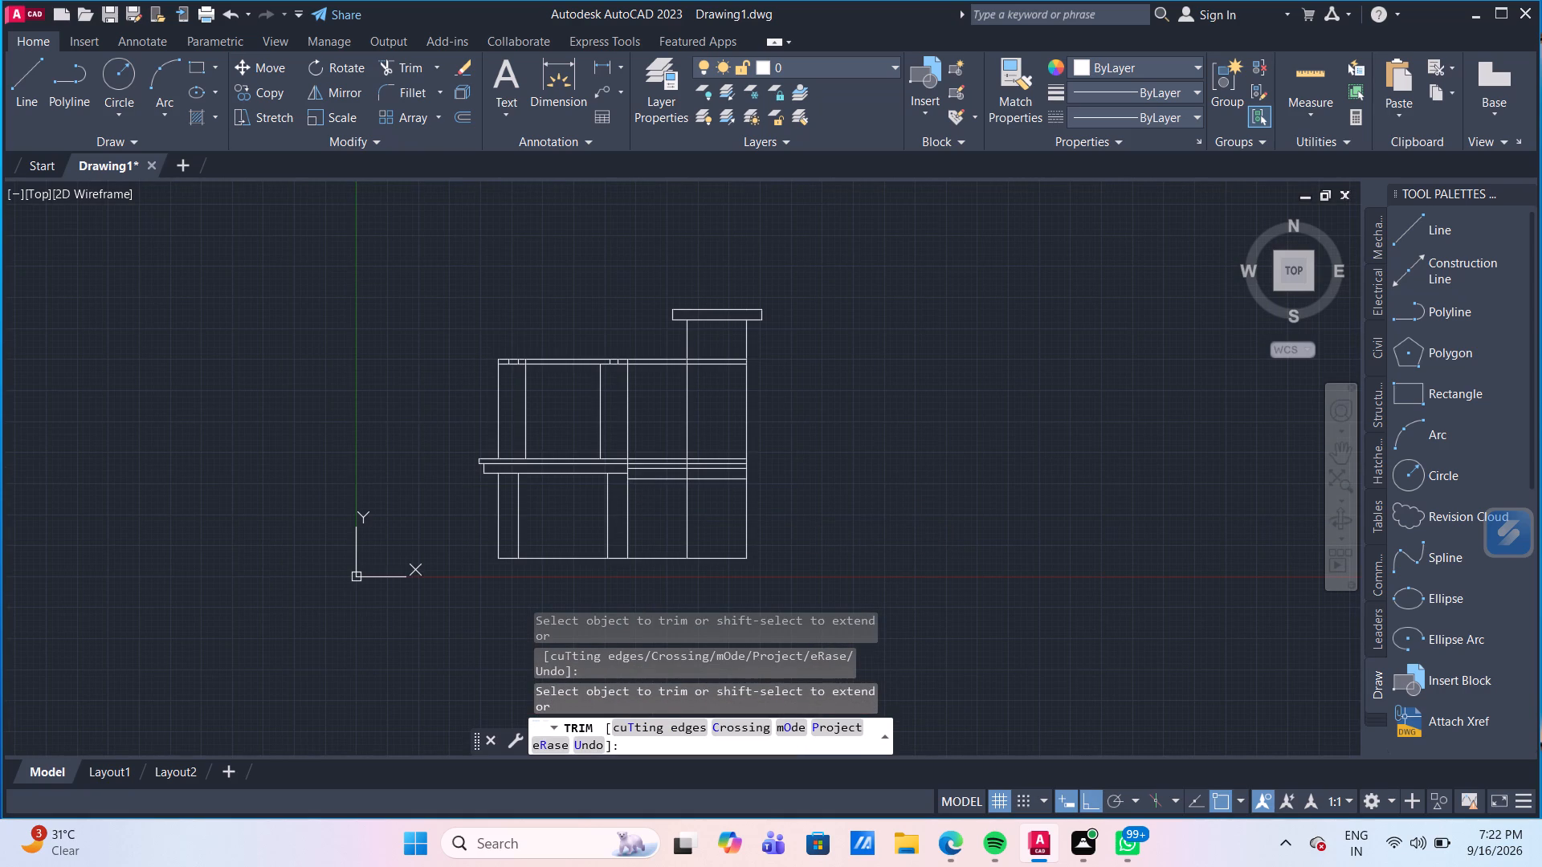
scroll(644, 492, "up", 2)
middle_click_drag(695, 523, 683, 524)
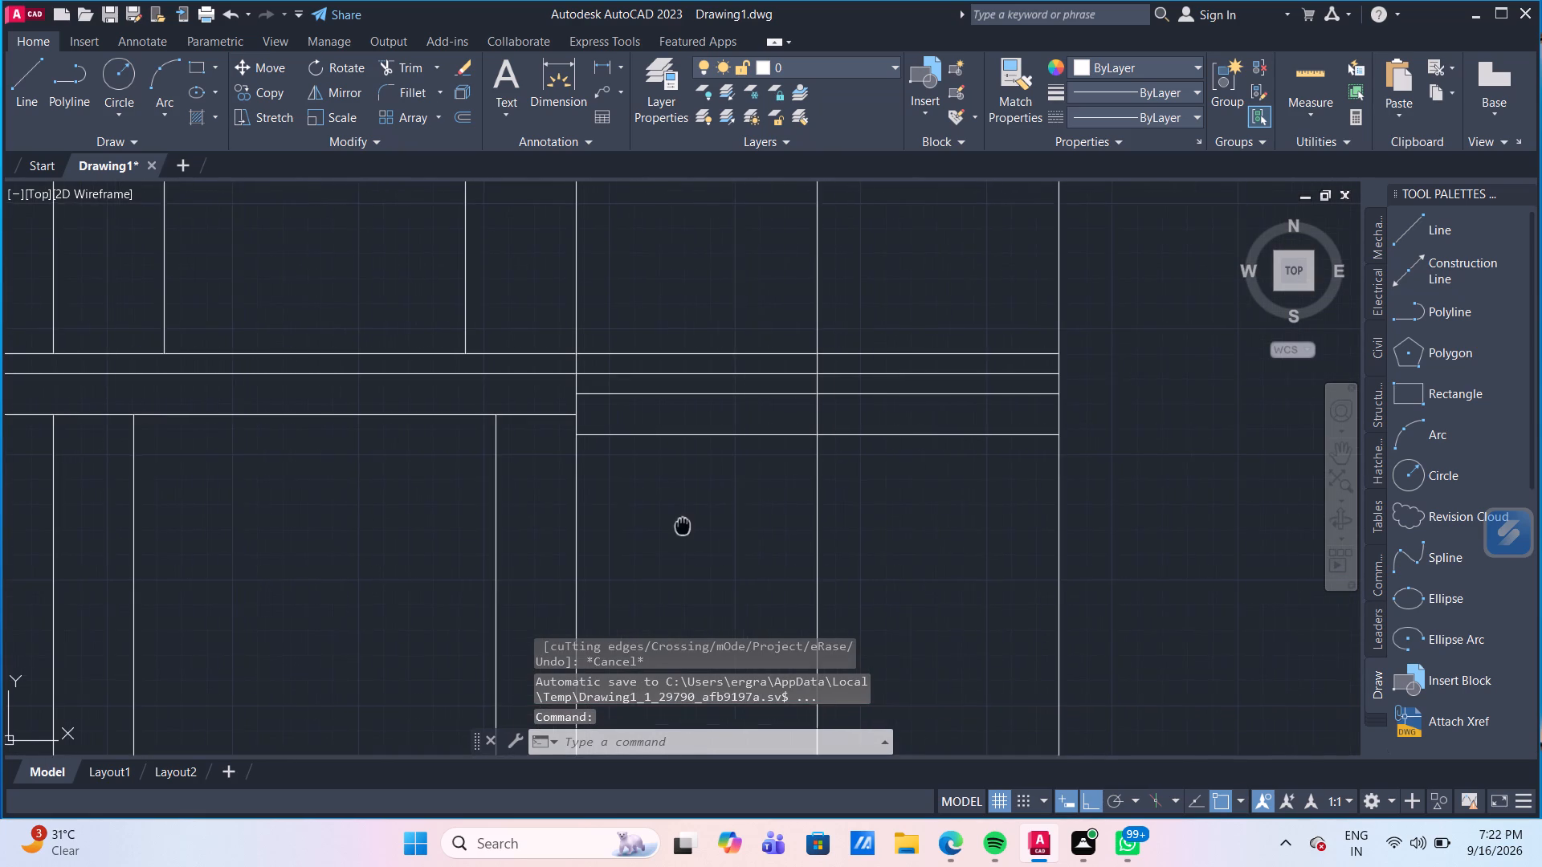
middle_click_drag(683, 524, 570, 565)
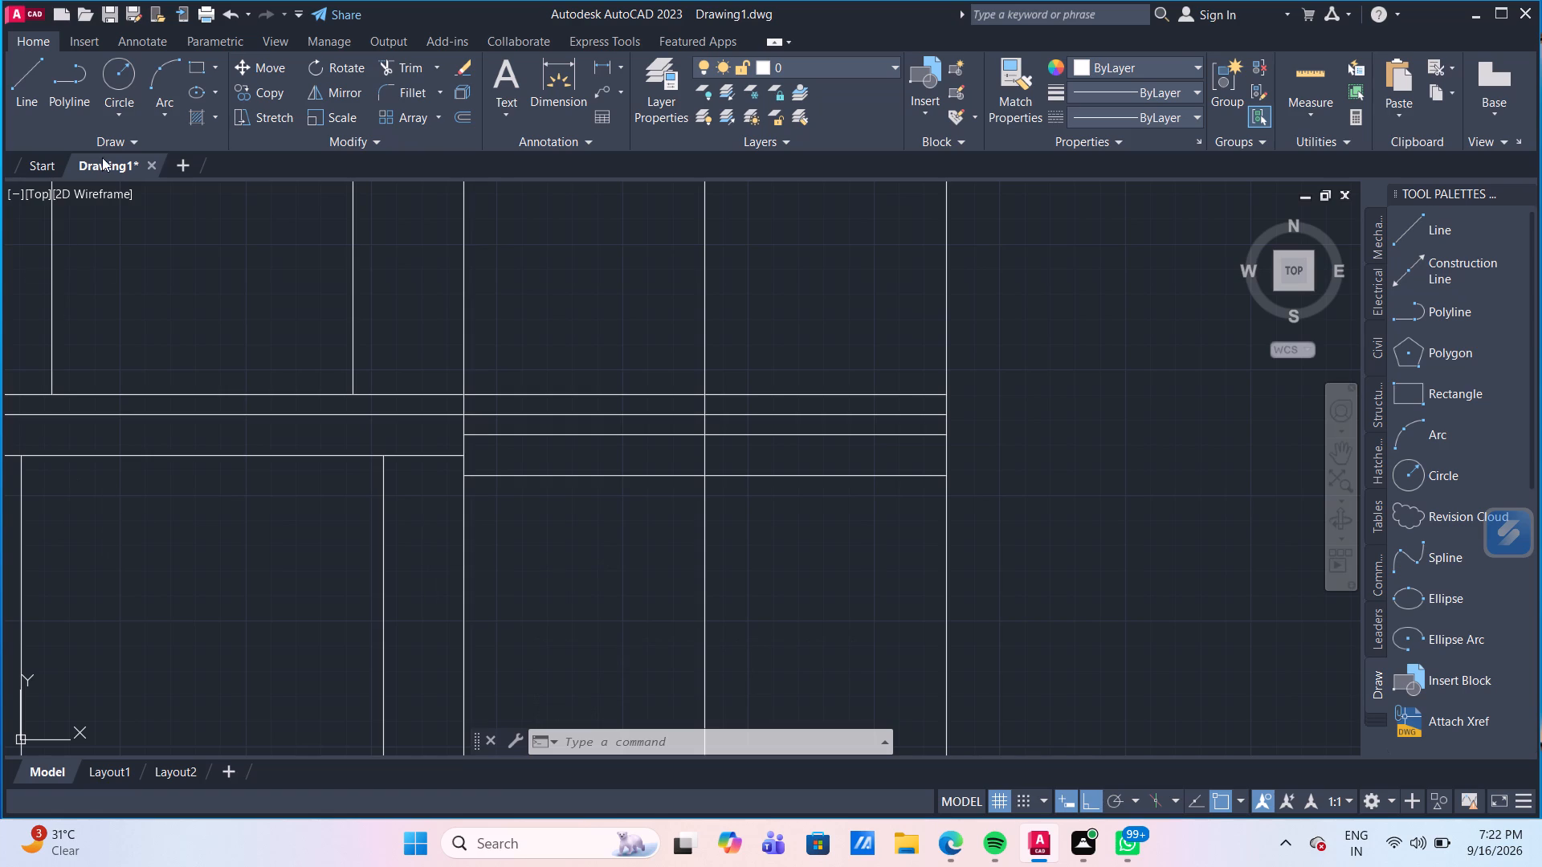
left_click(43, 81)
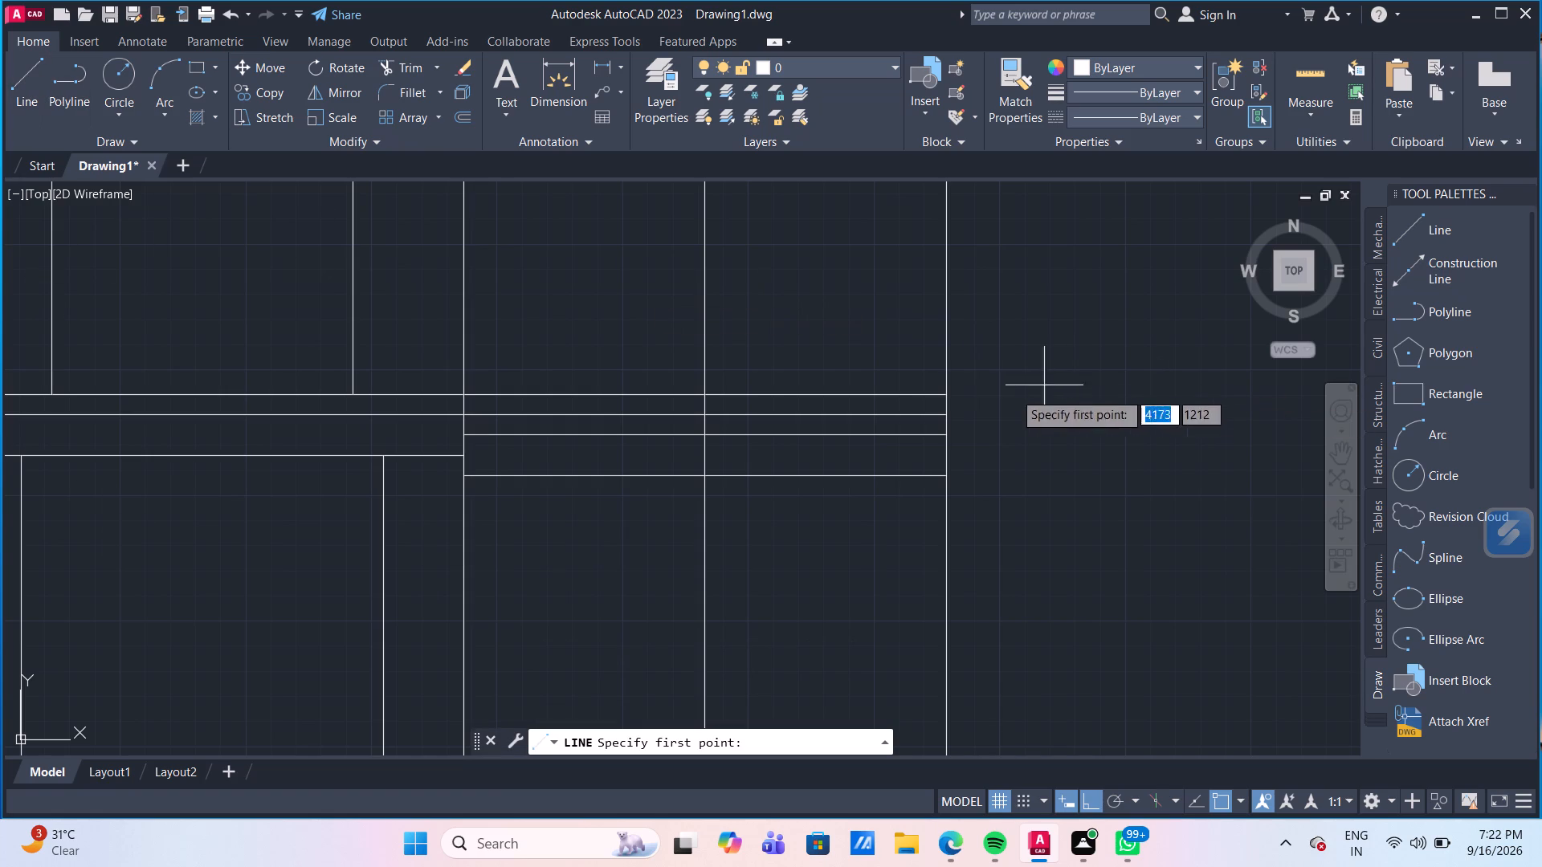
left_click(946, 393)
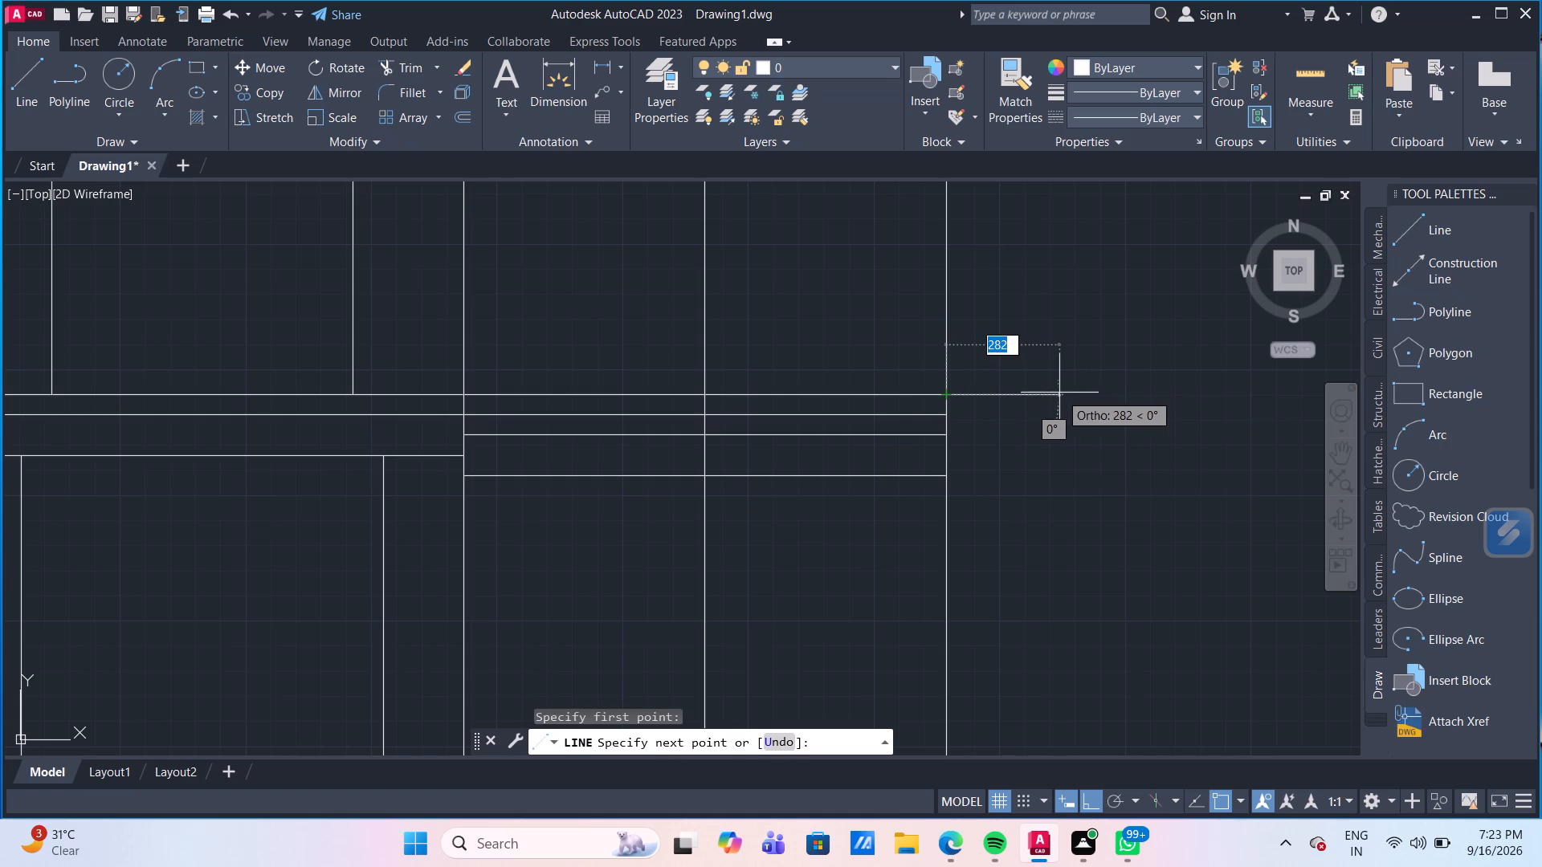
type("250")
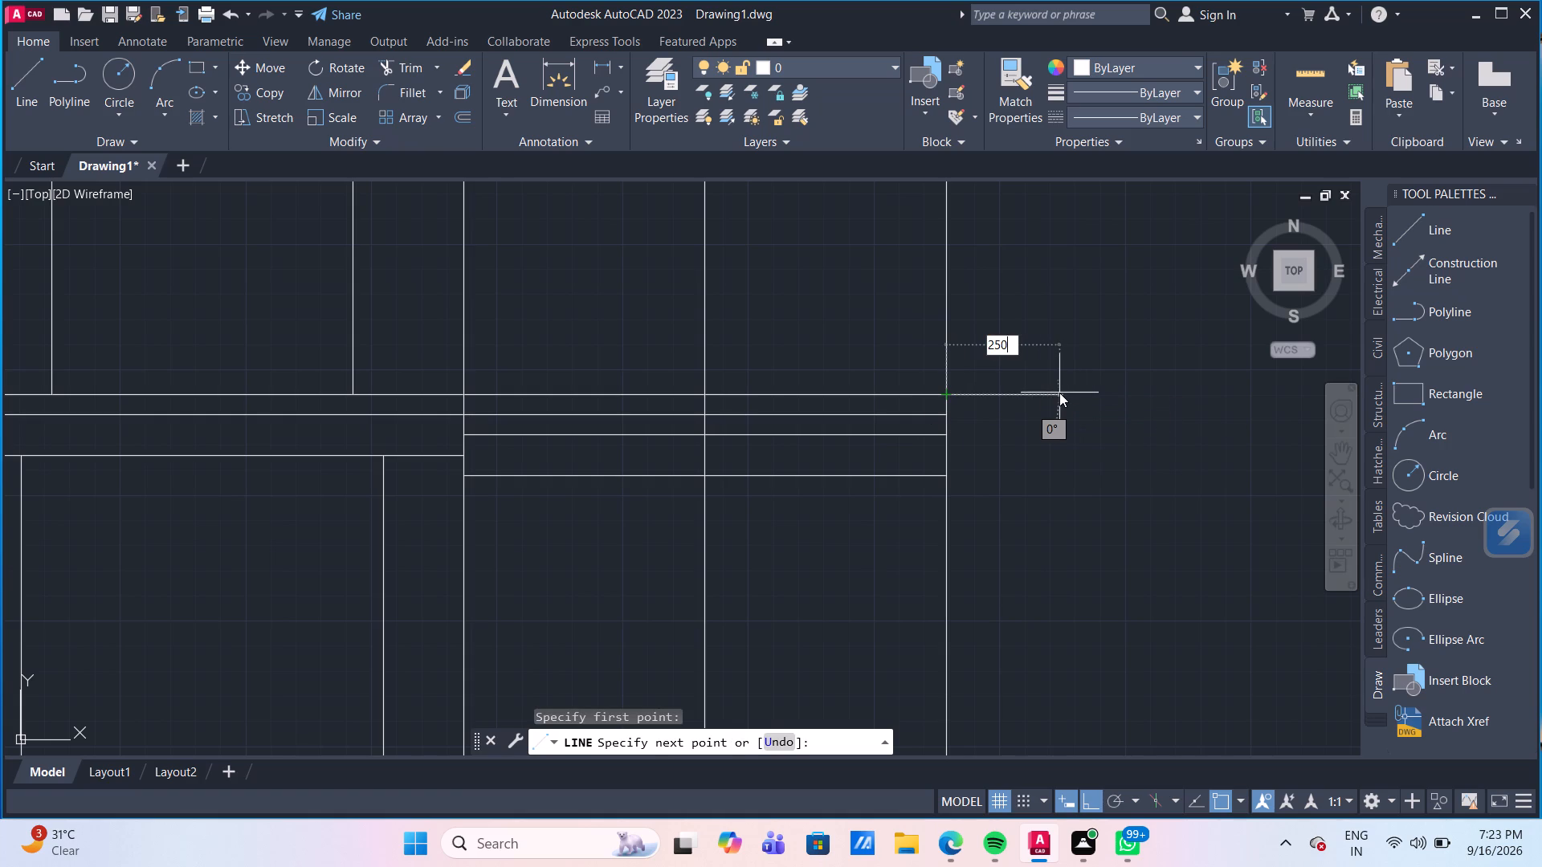
key("Return")
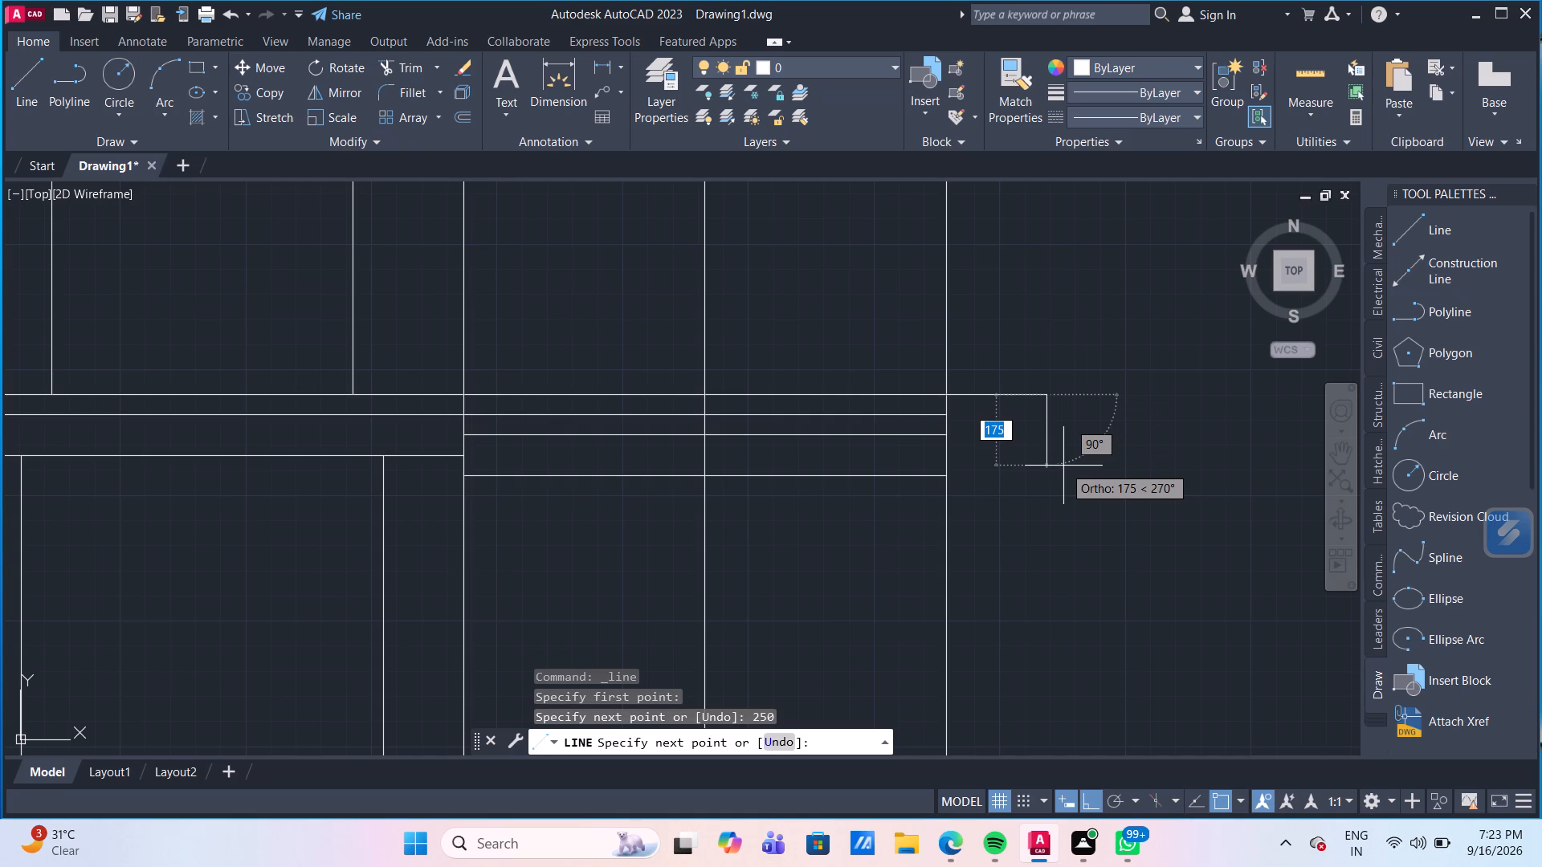
type("100")
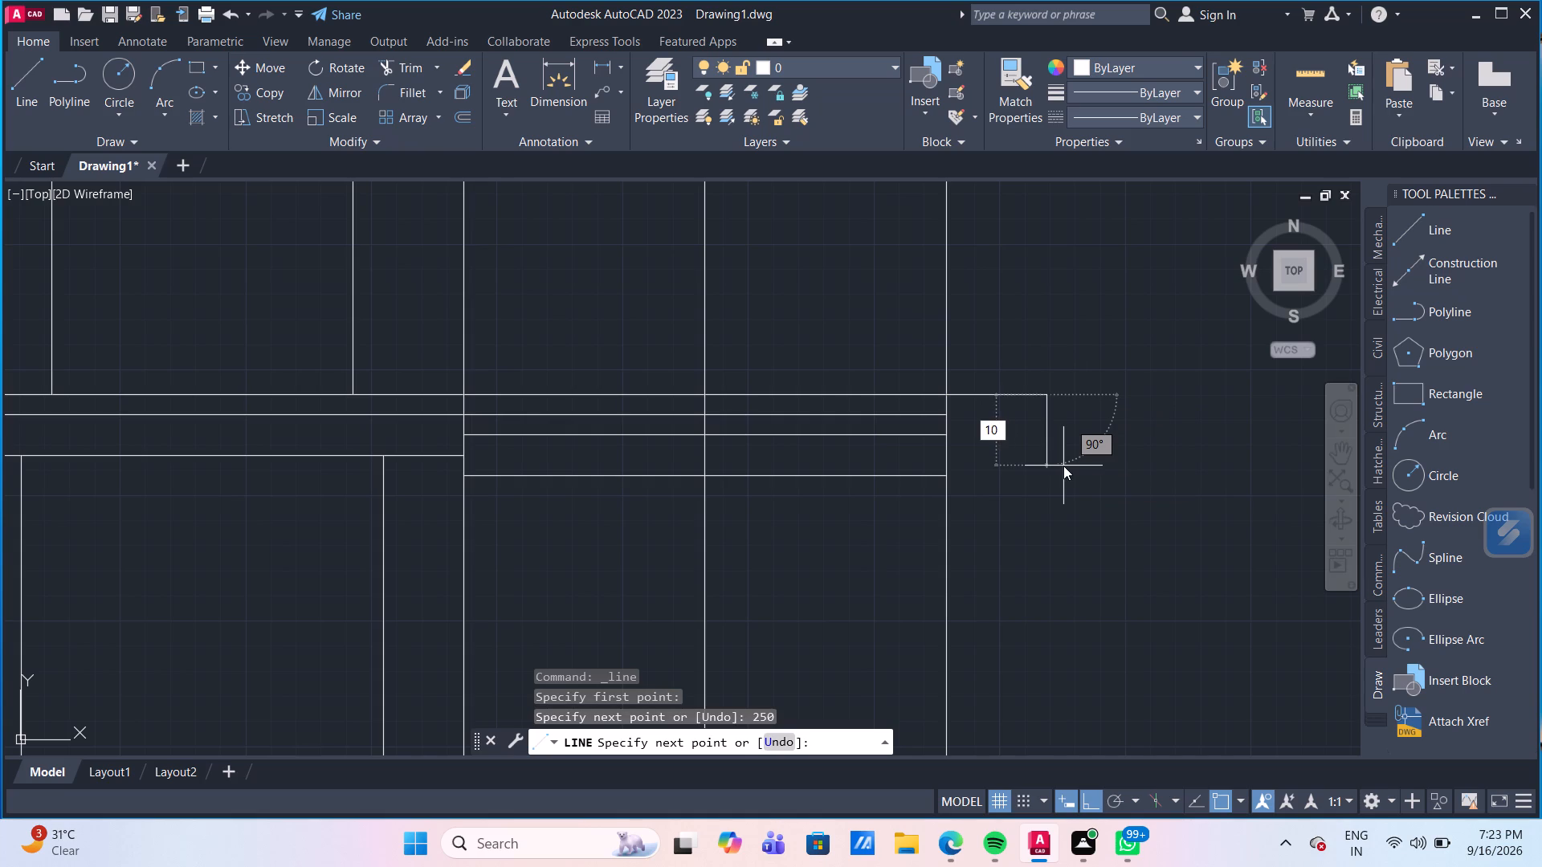
key("Return")
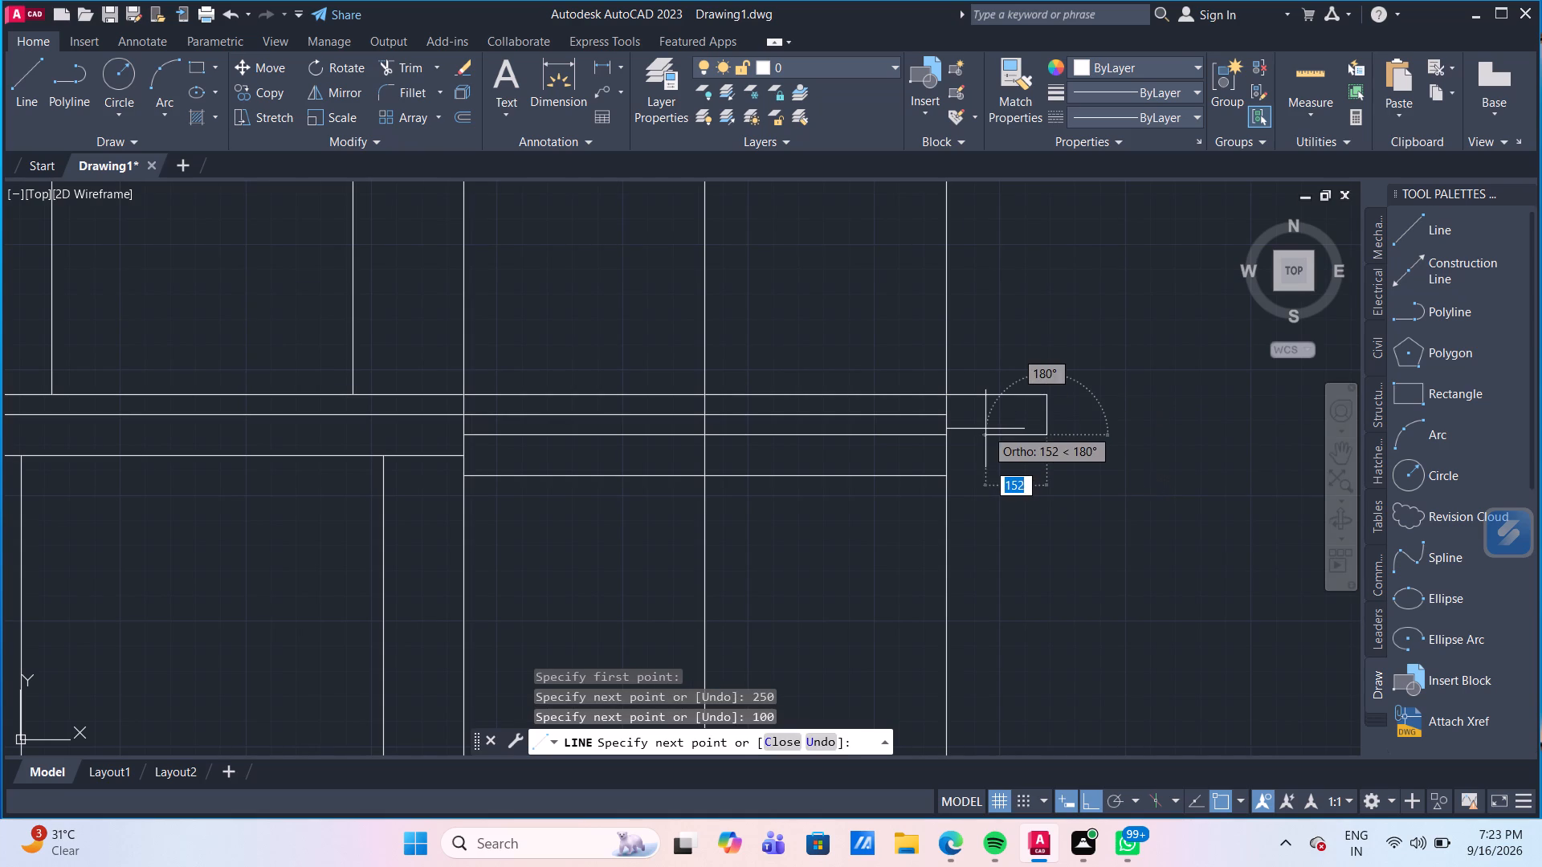
scroll(985, 429, "down", 3)
scroll(985, 429, "up", 3)
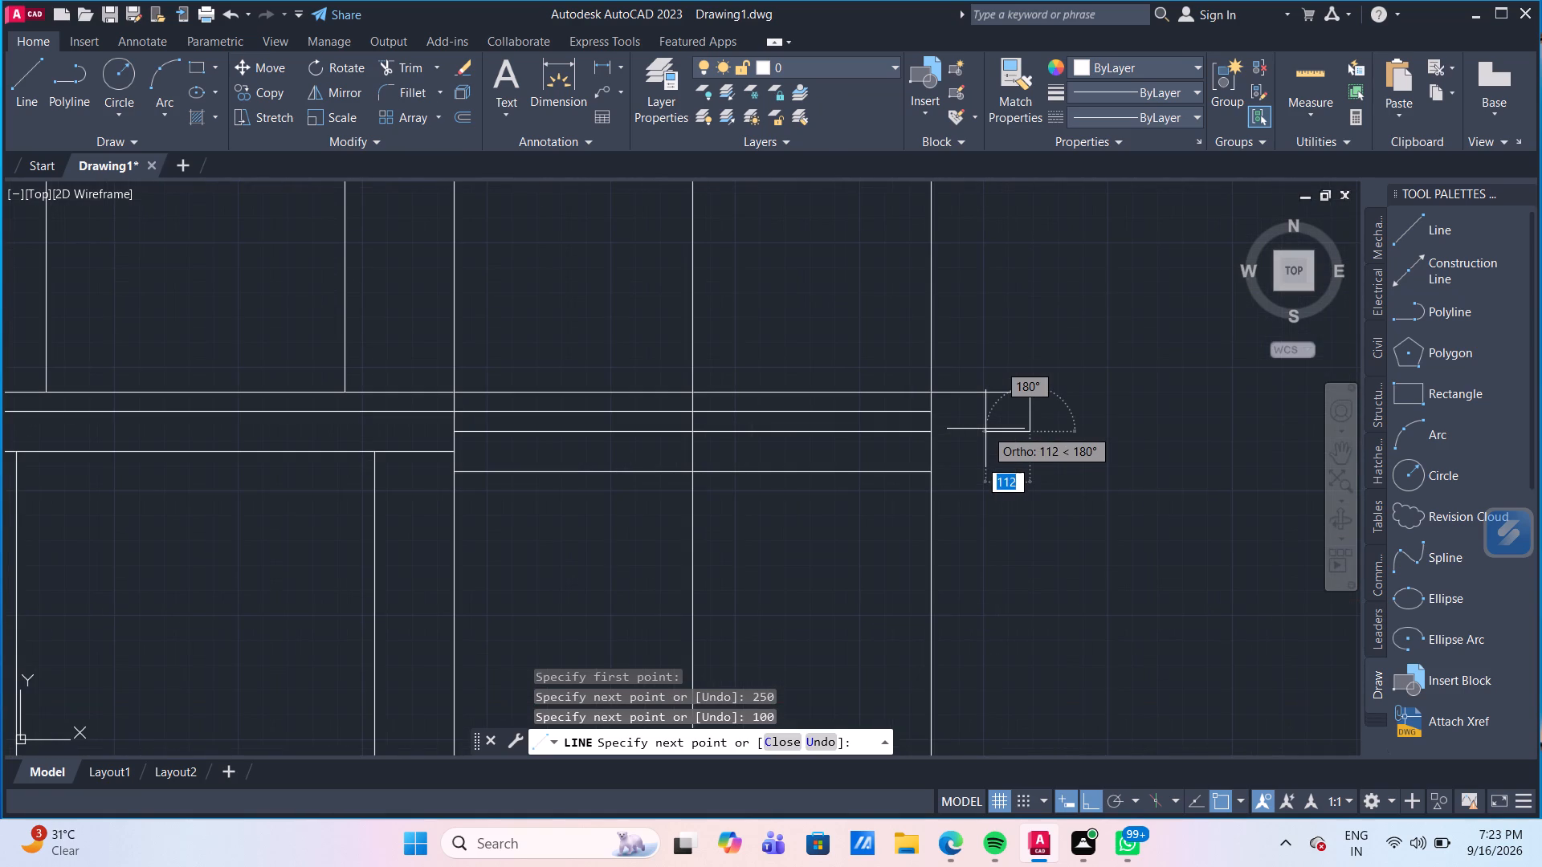
scroll(985, 429, "up", 1)
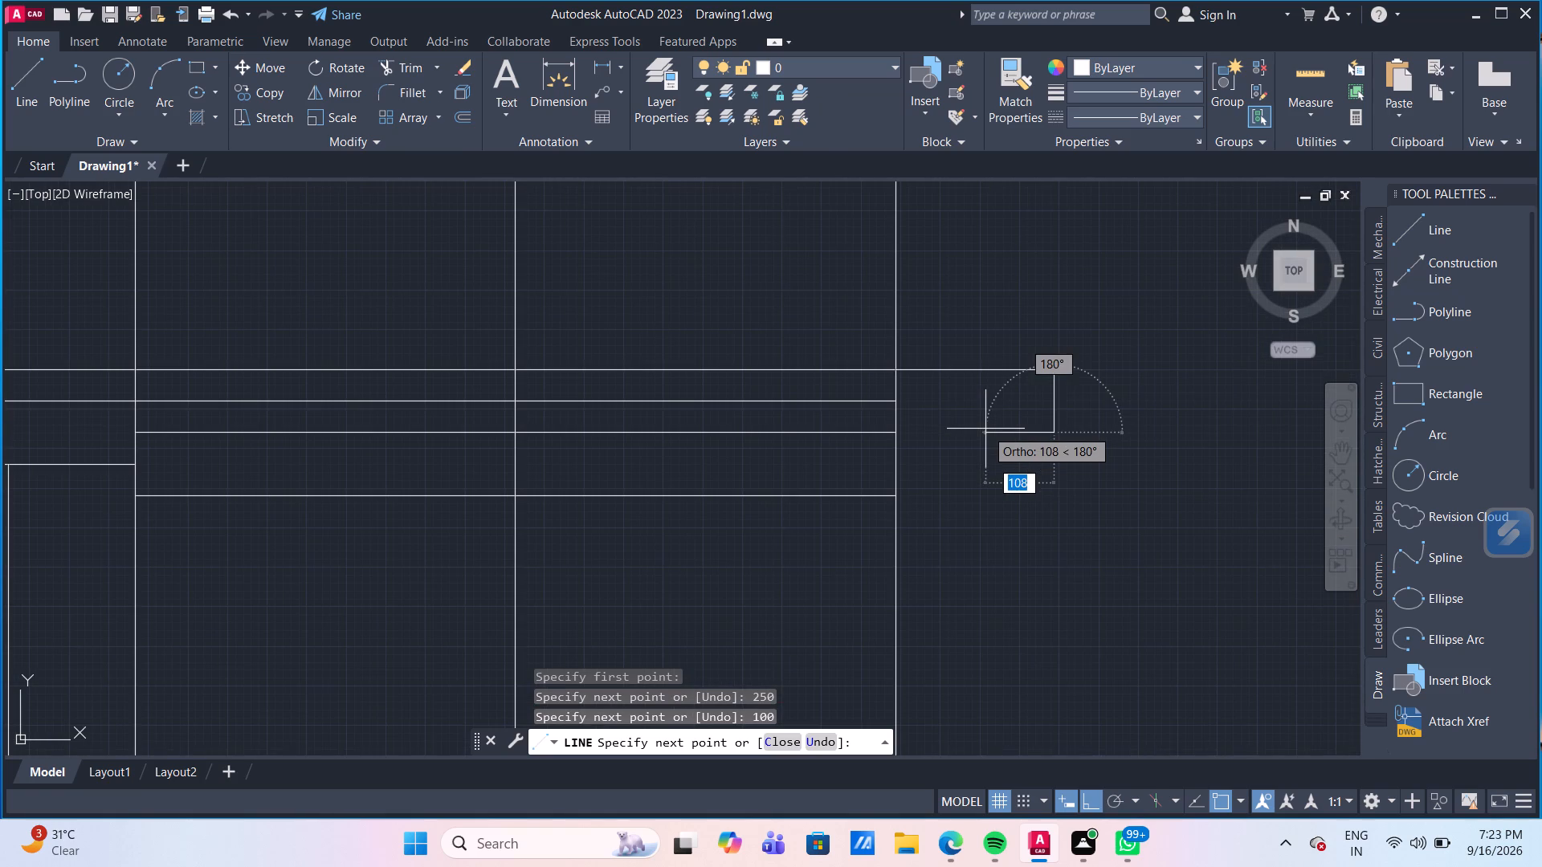
type("50")
key("Return")
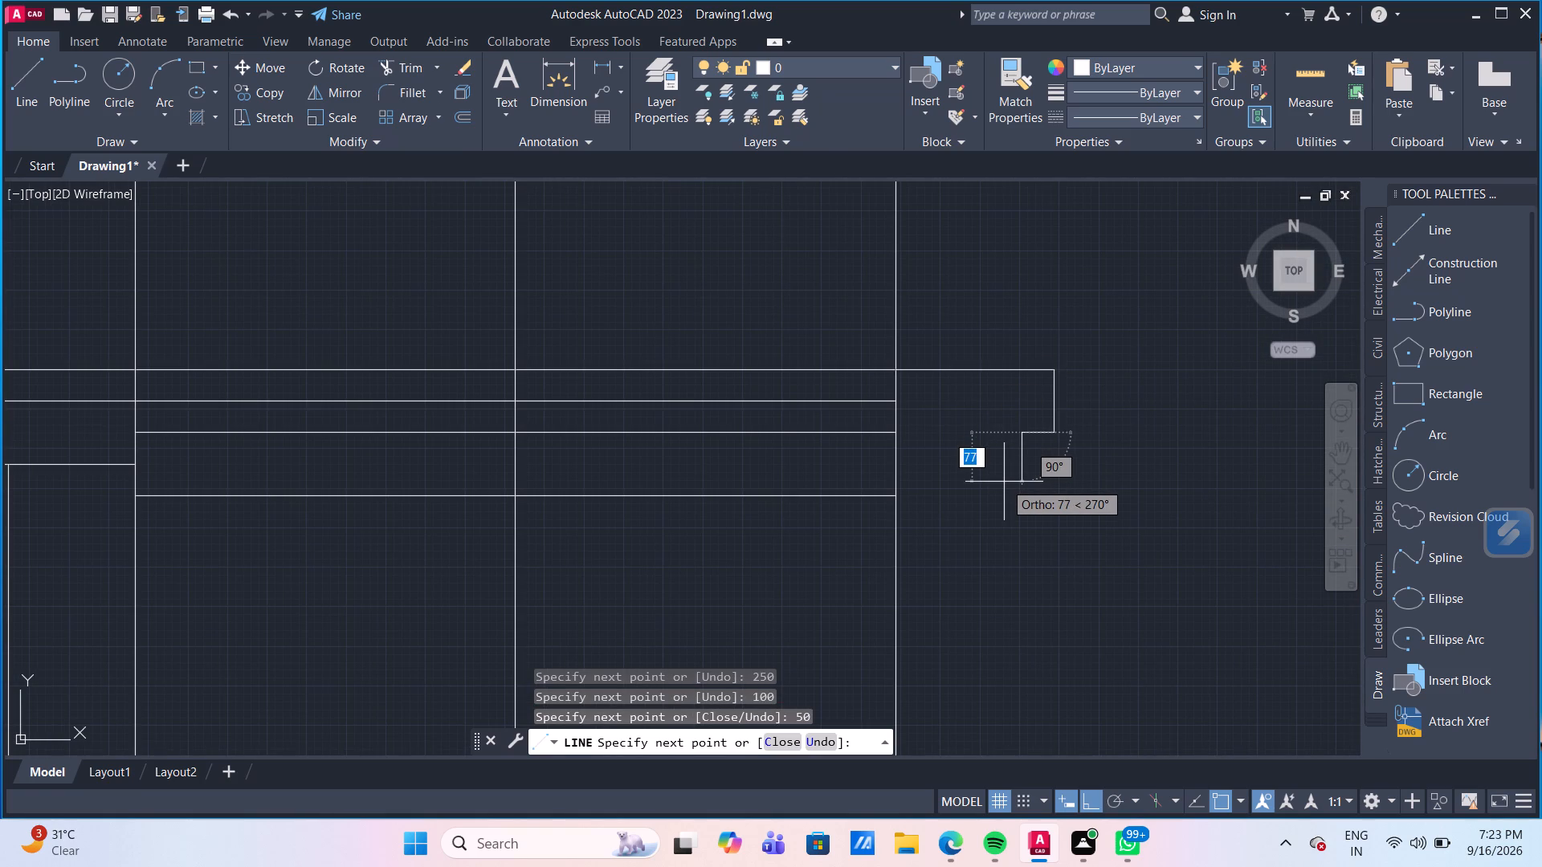
type("100")
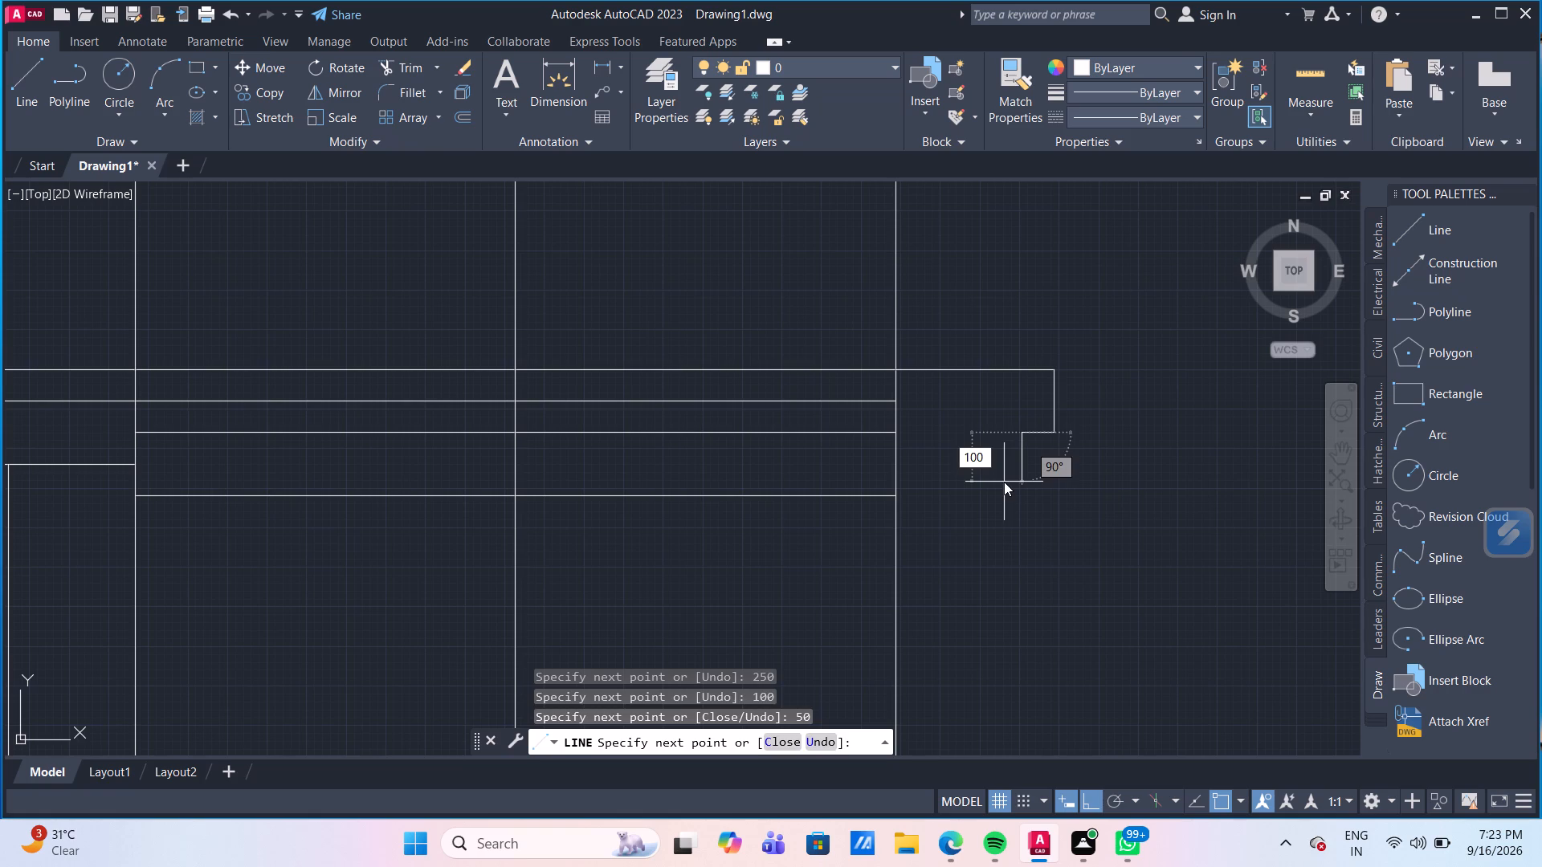
key("Return")
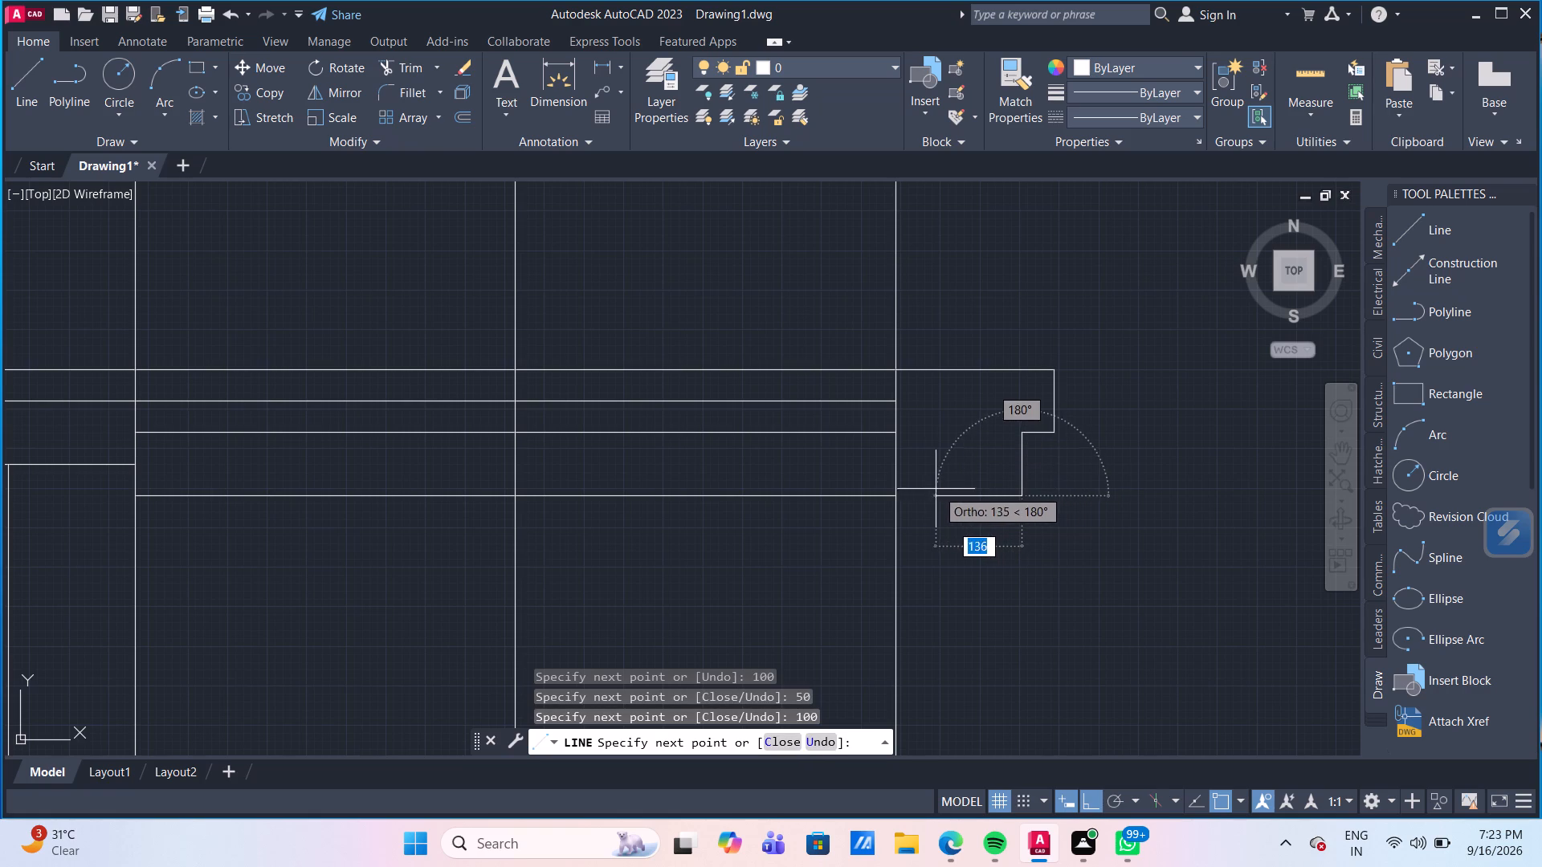
left_click(895, 495)
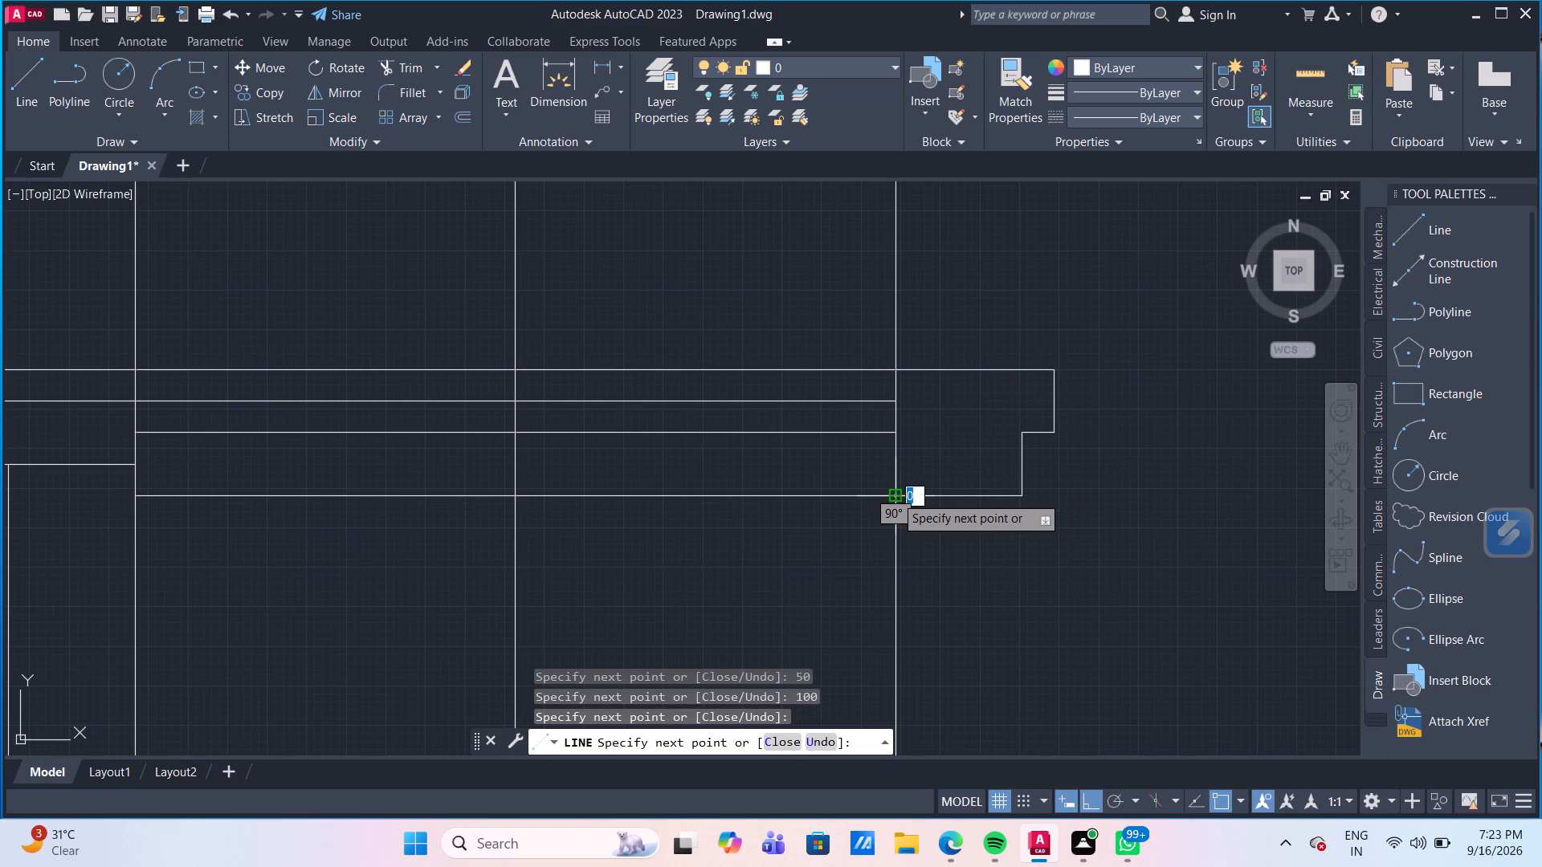
key("Return")
Mirror the five lines of the right stepped profile about a vertical axis through its outer top corner, keeping the source objects.
scroll(905, 489, "down", 1)
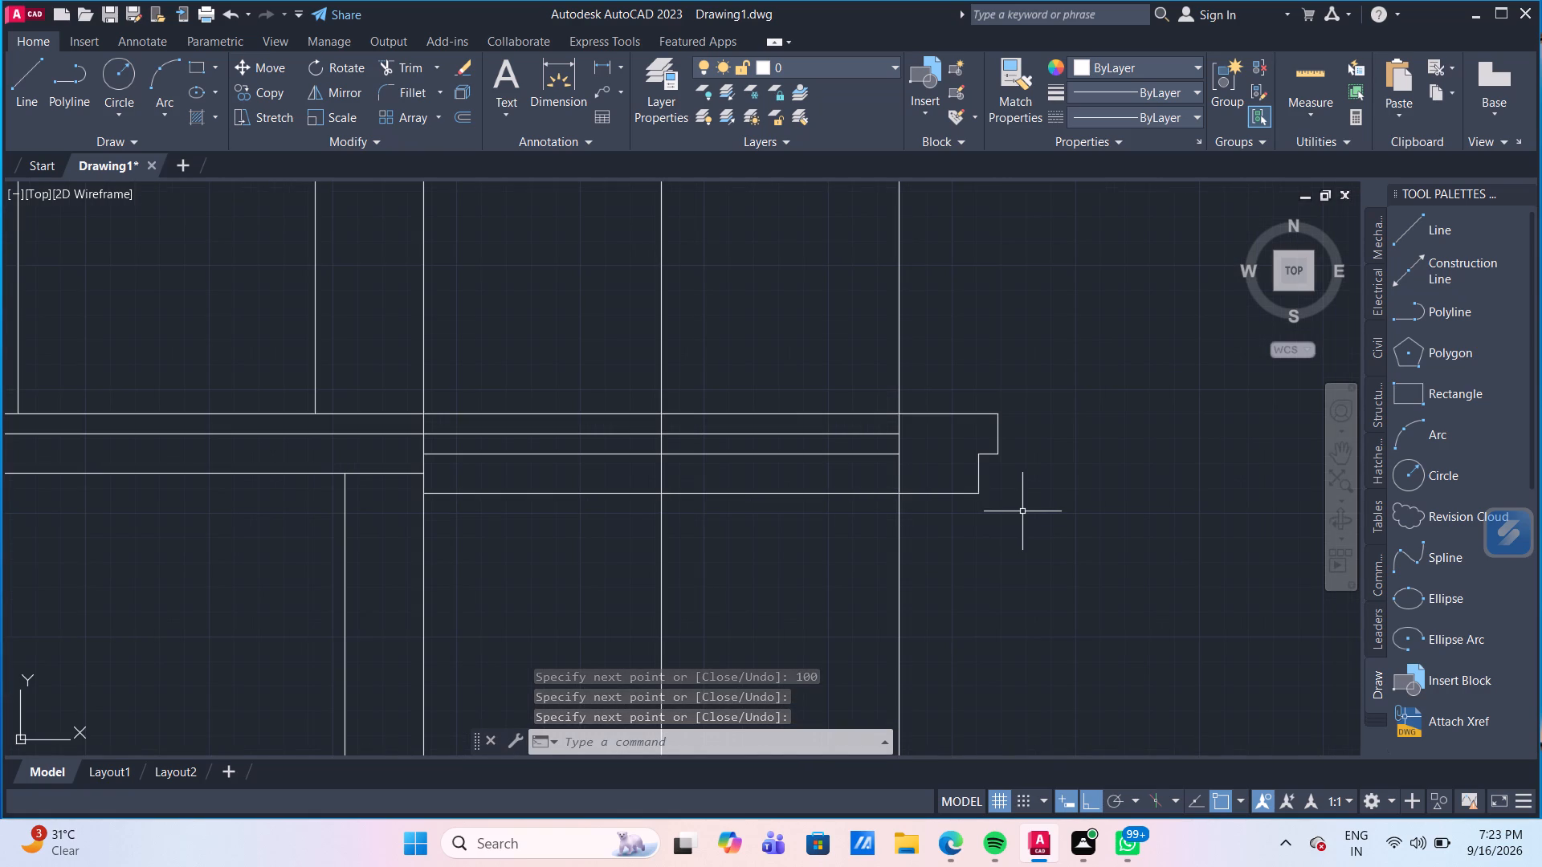
left_click(1031, 515)
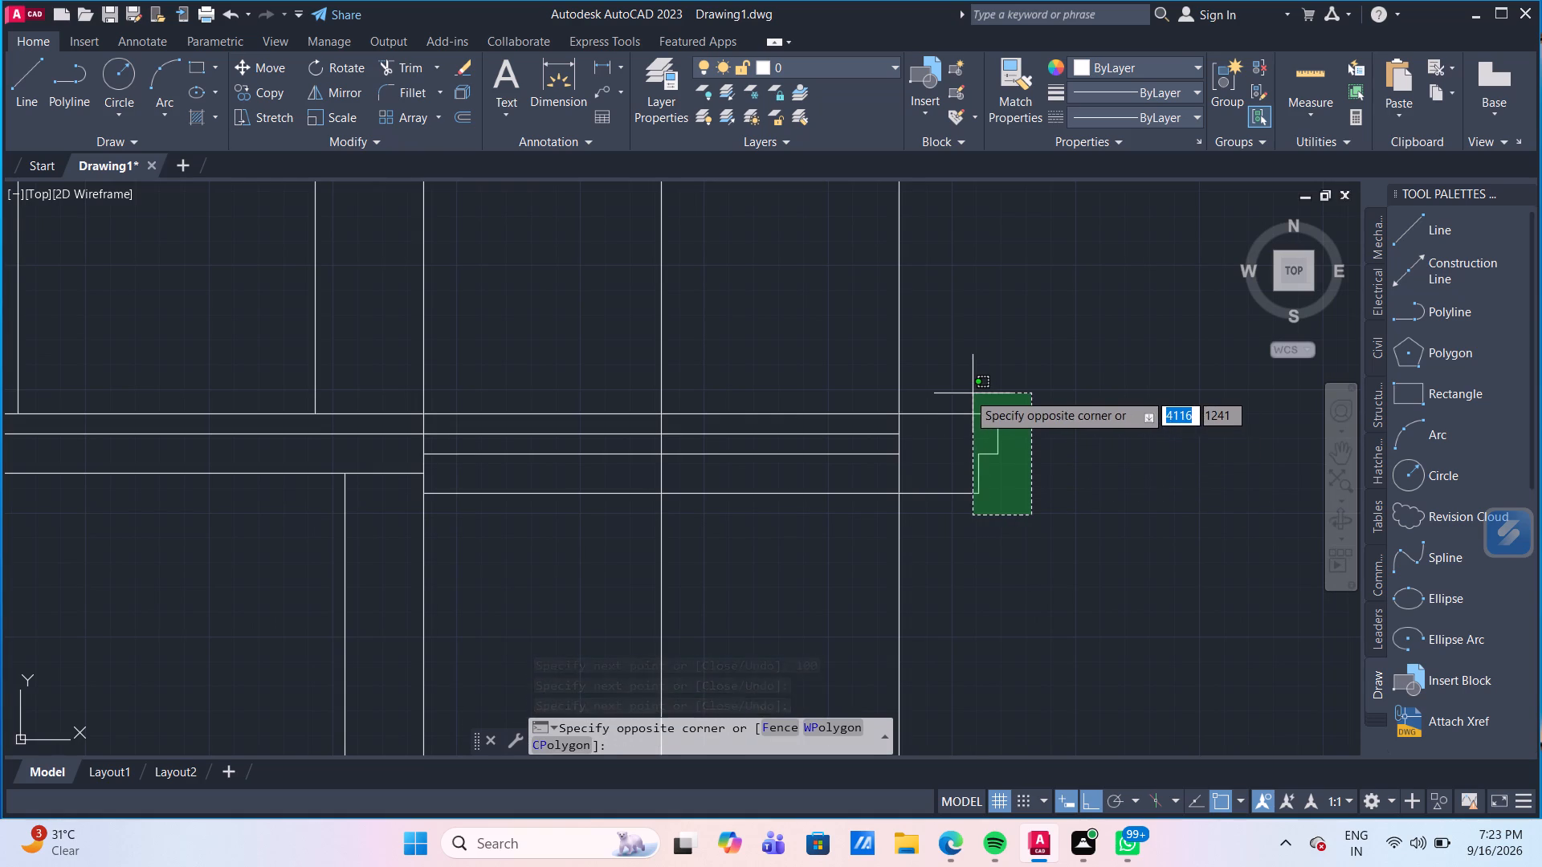
left_click(949, 387)
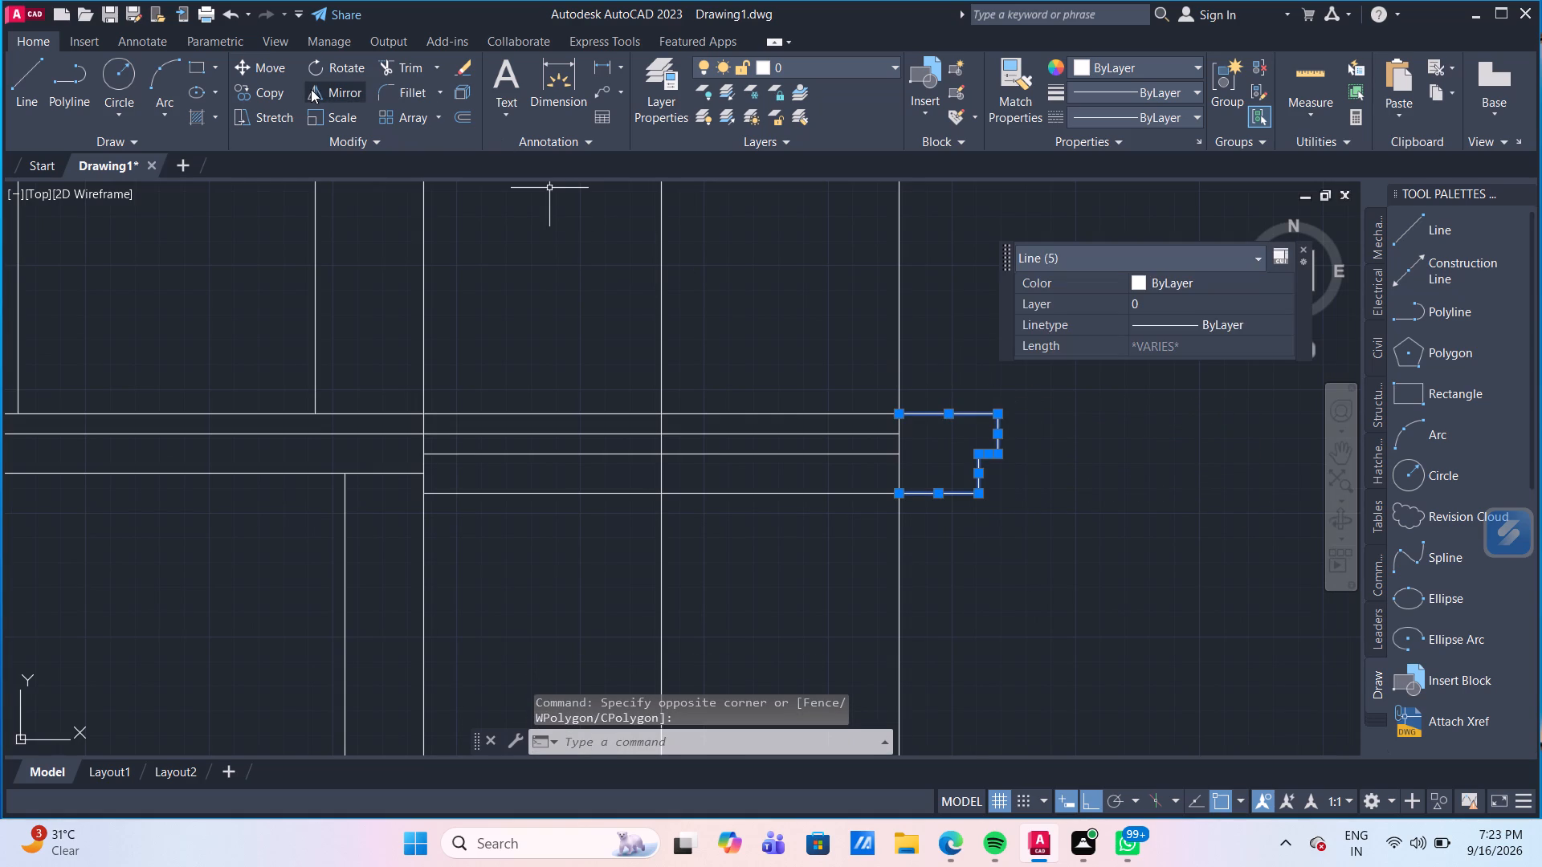
left_click(345, 90)
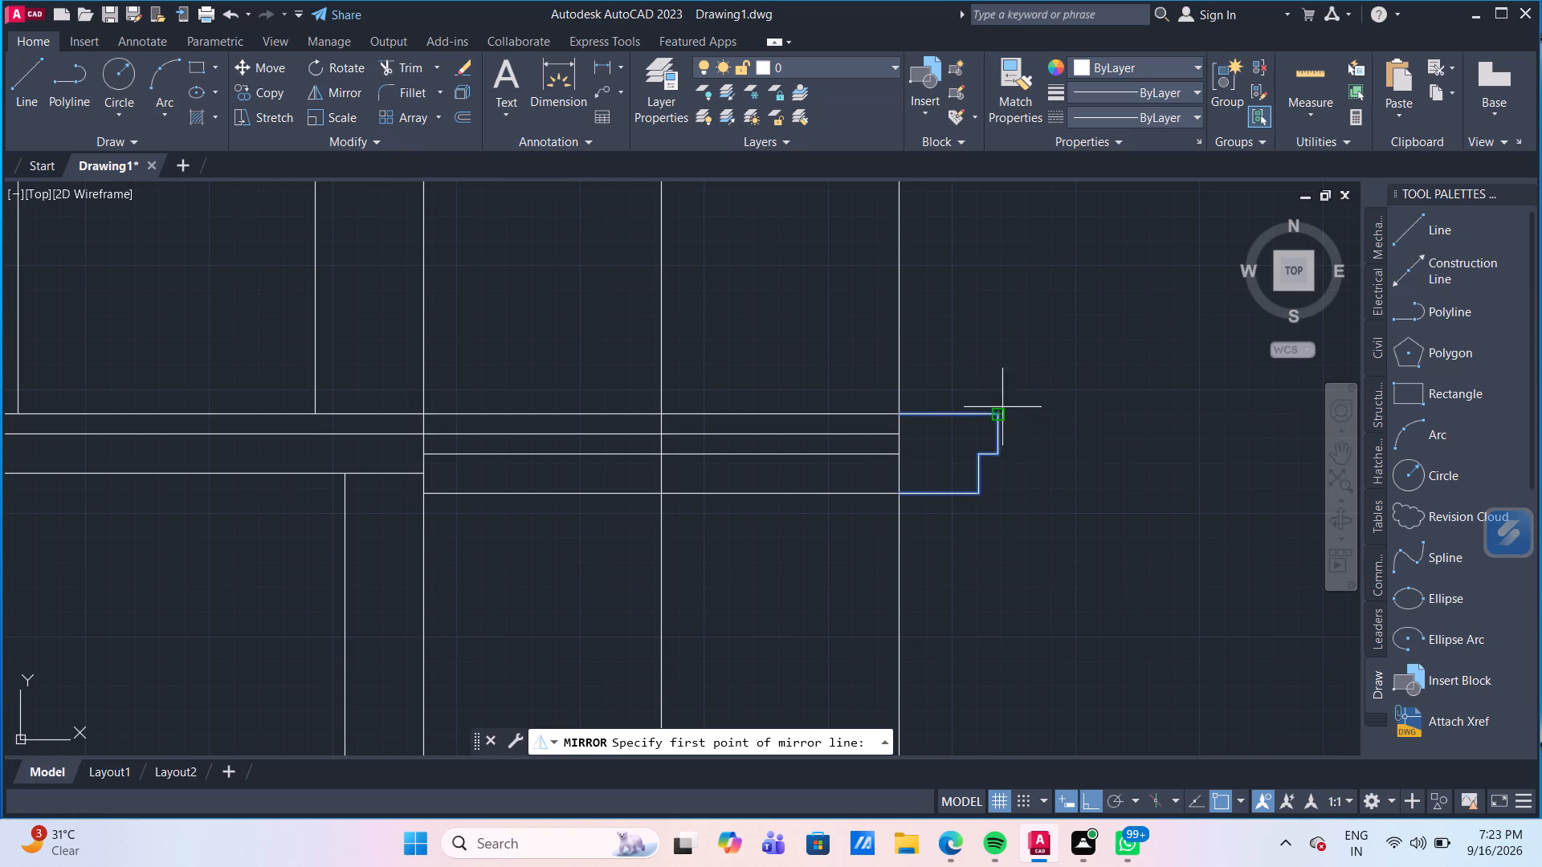
left_click(997, 409)
left_click(978, 554)
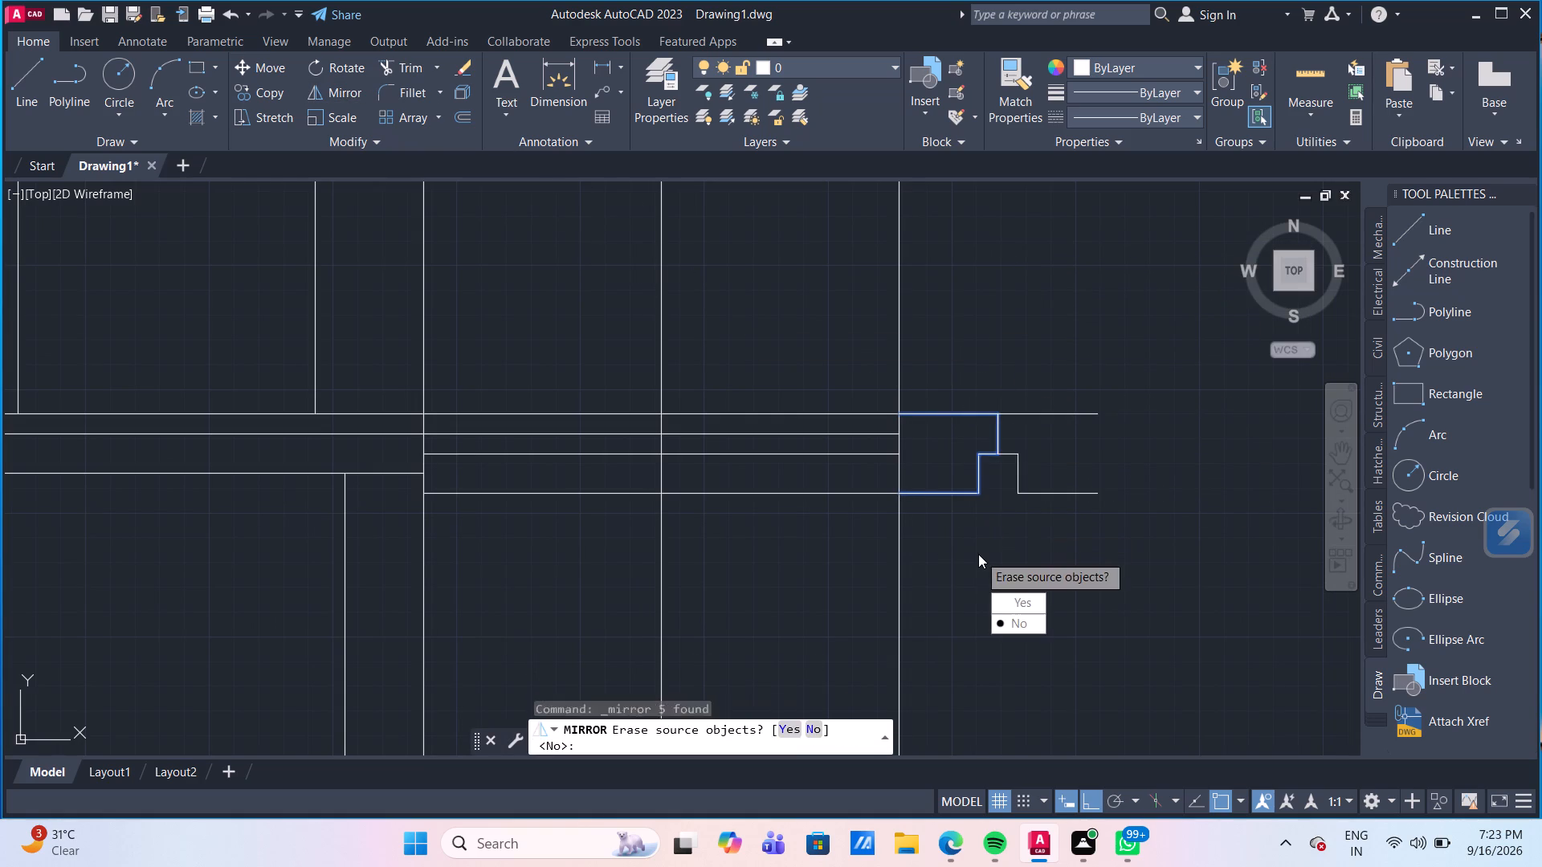
left_click_drag(1029, 628, 978, 554)
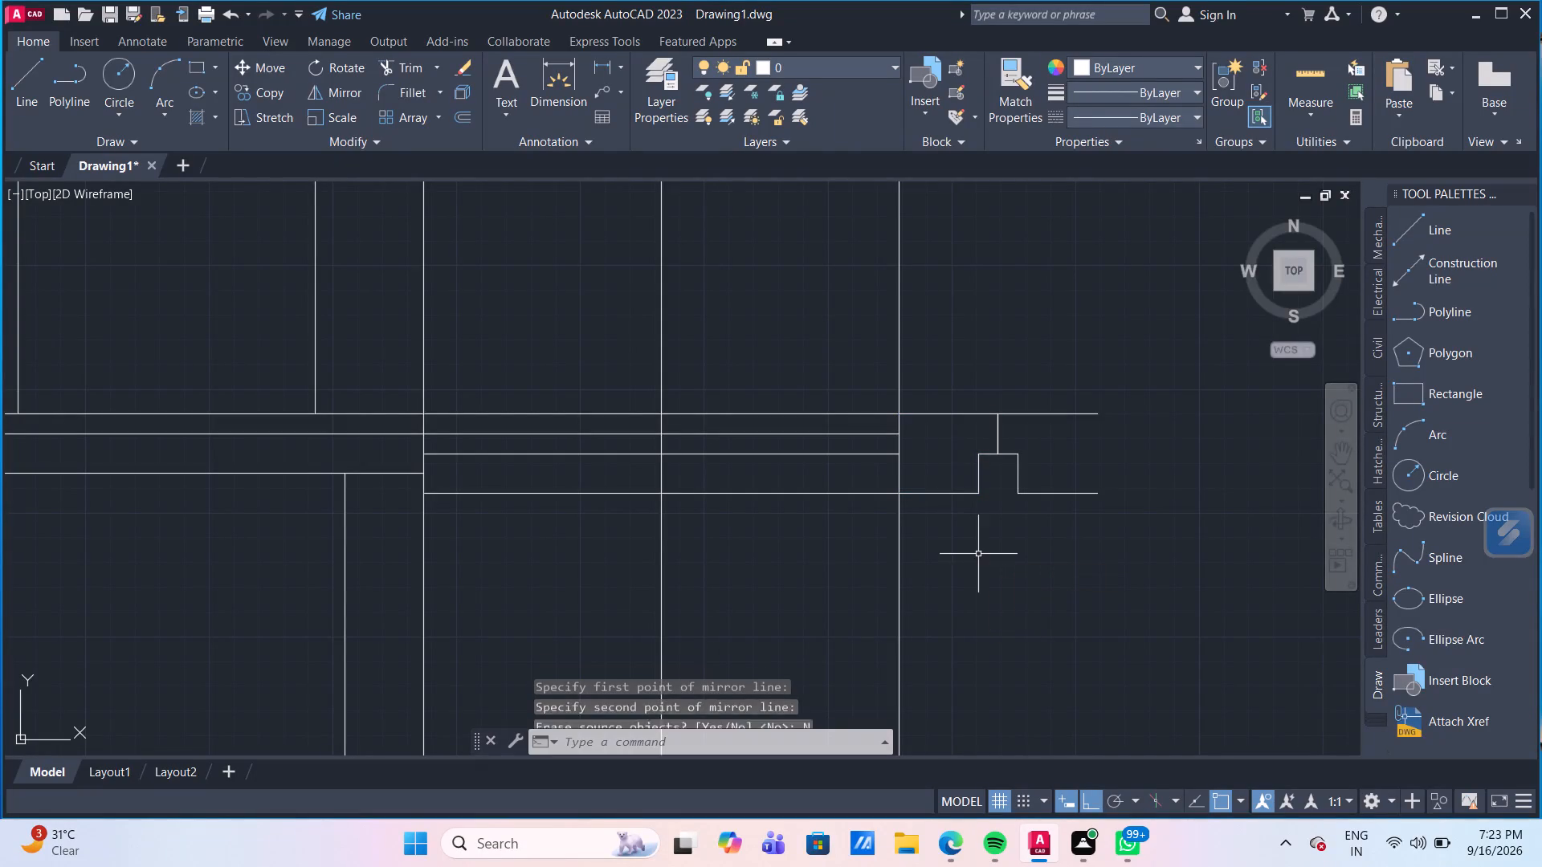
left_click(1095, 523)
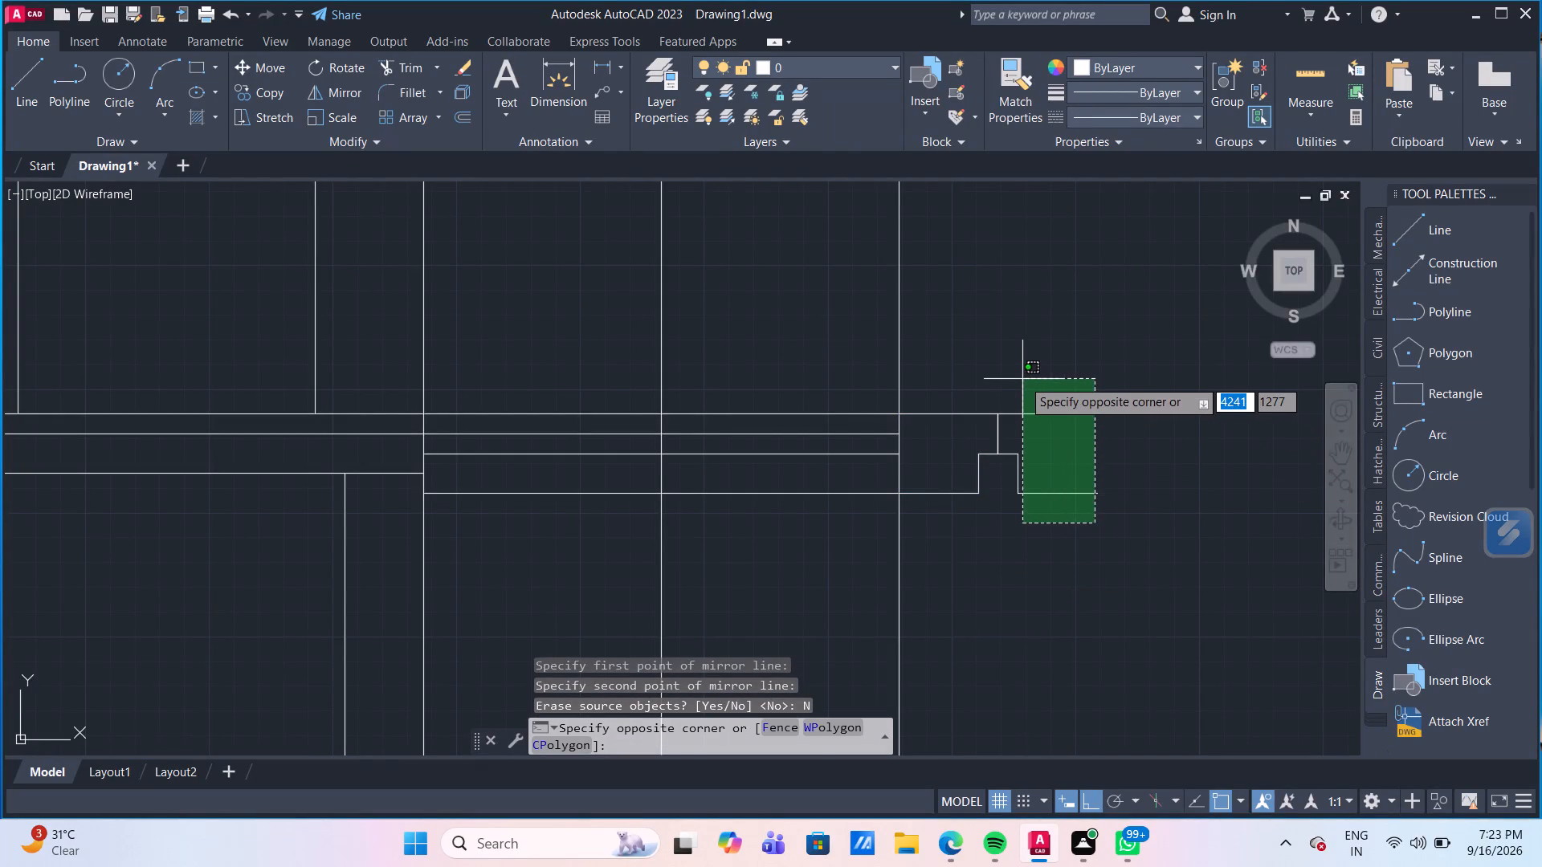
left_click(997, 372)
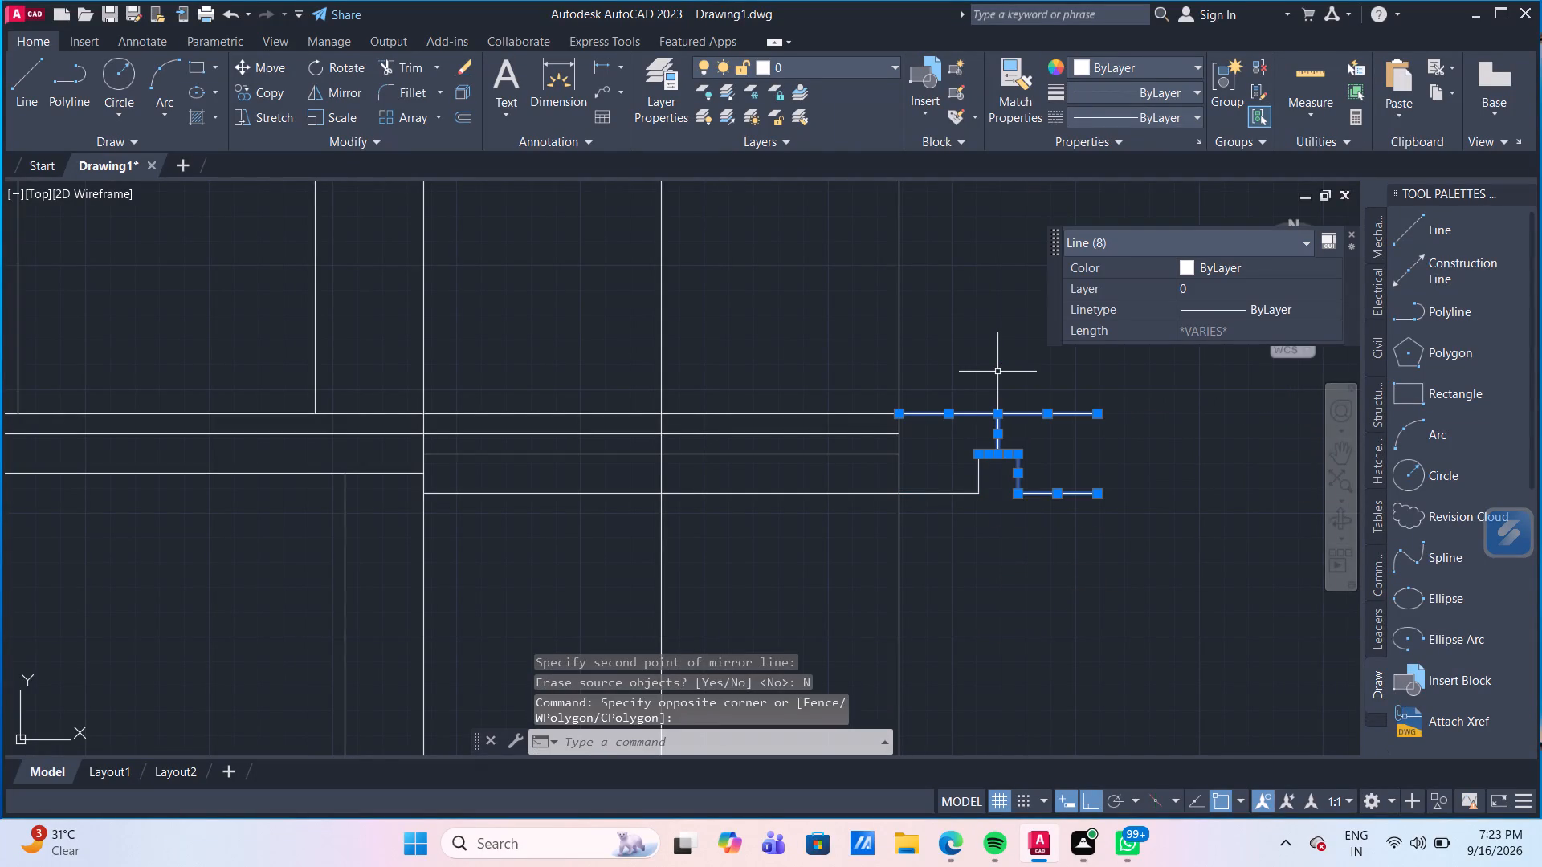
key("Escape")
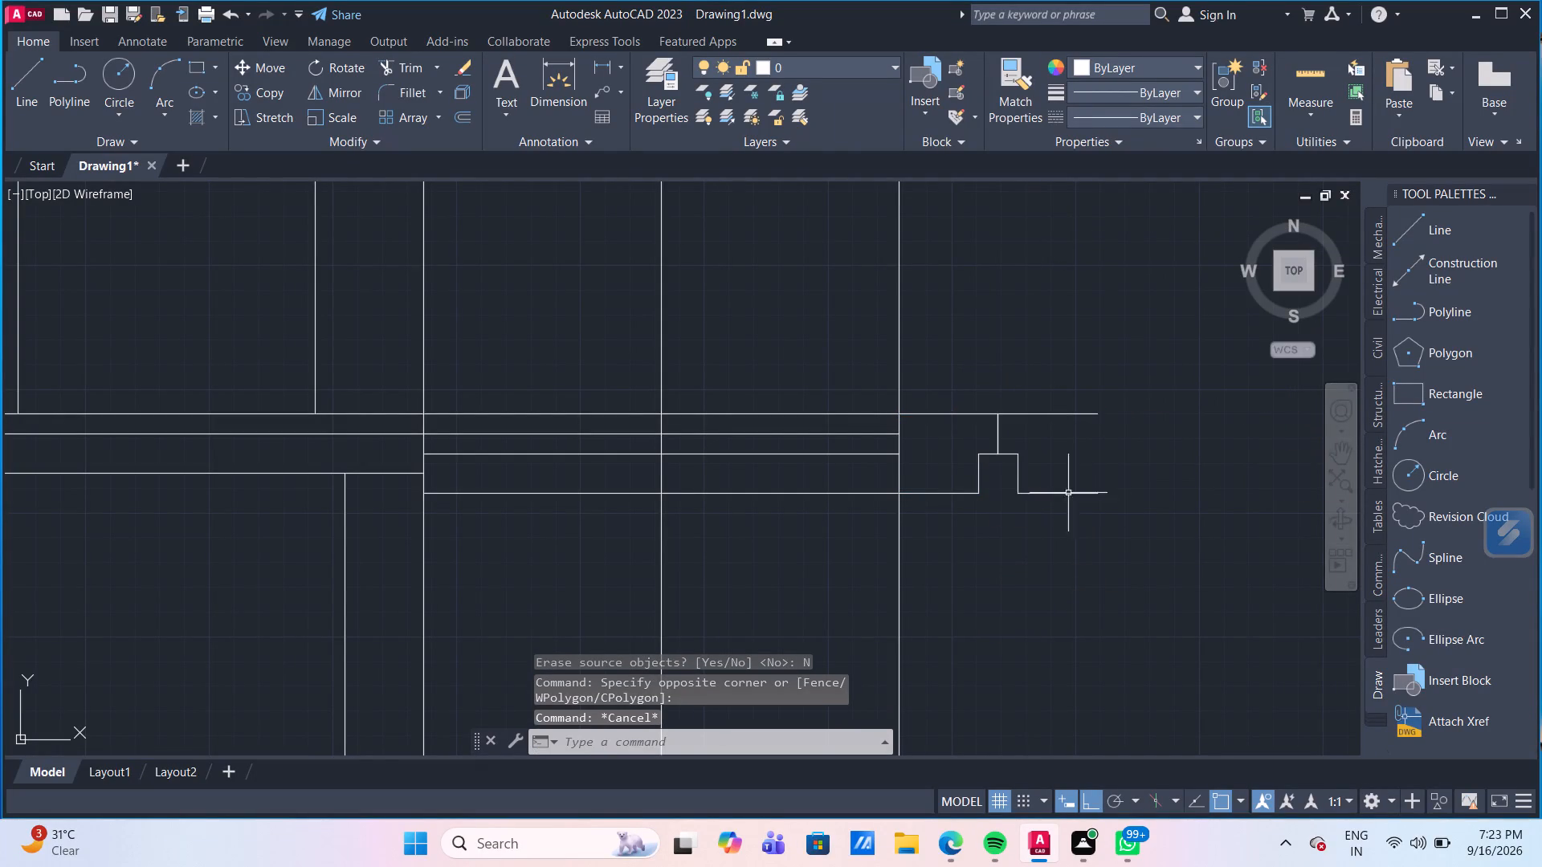
Move the five mirrored profile lines 1700 left, from their top line's outer end to the inner vertical line on the horizontal middle line.
left_click(997, 436)
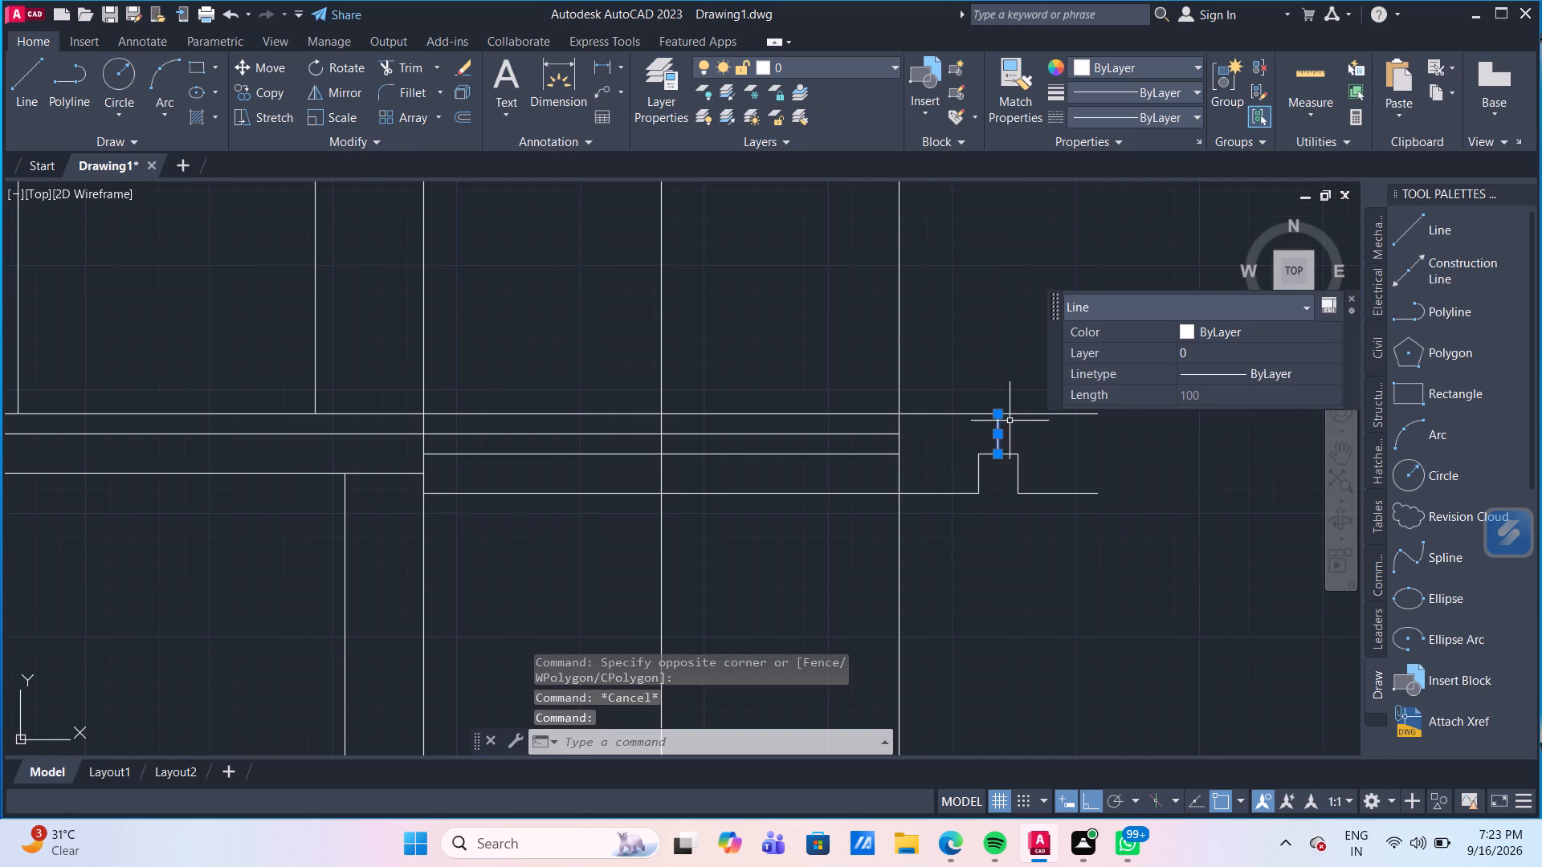
left_click(1027, 414)
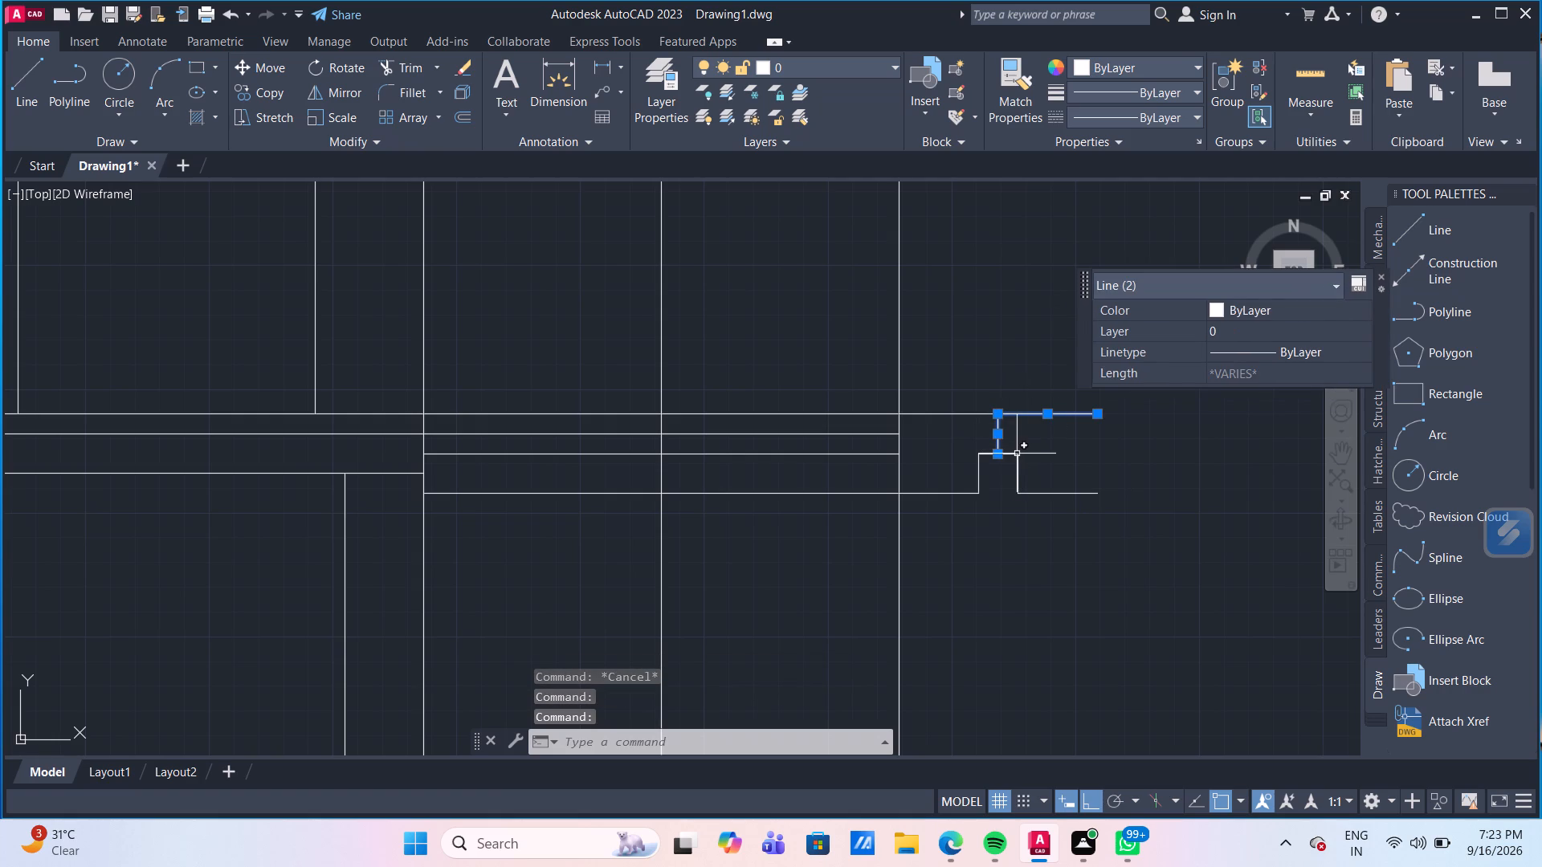
left_click(1016, 454)
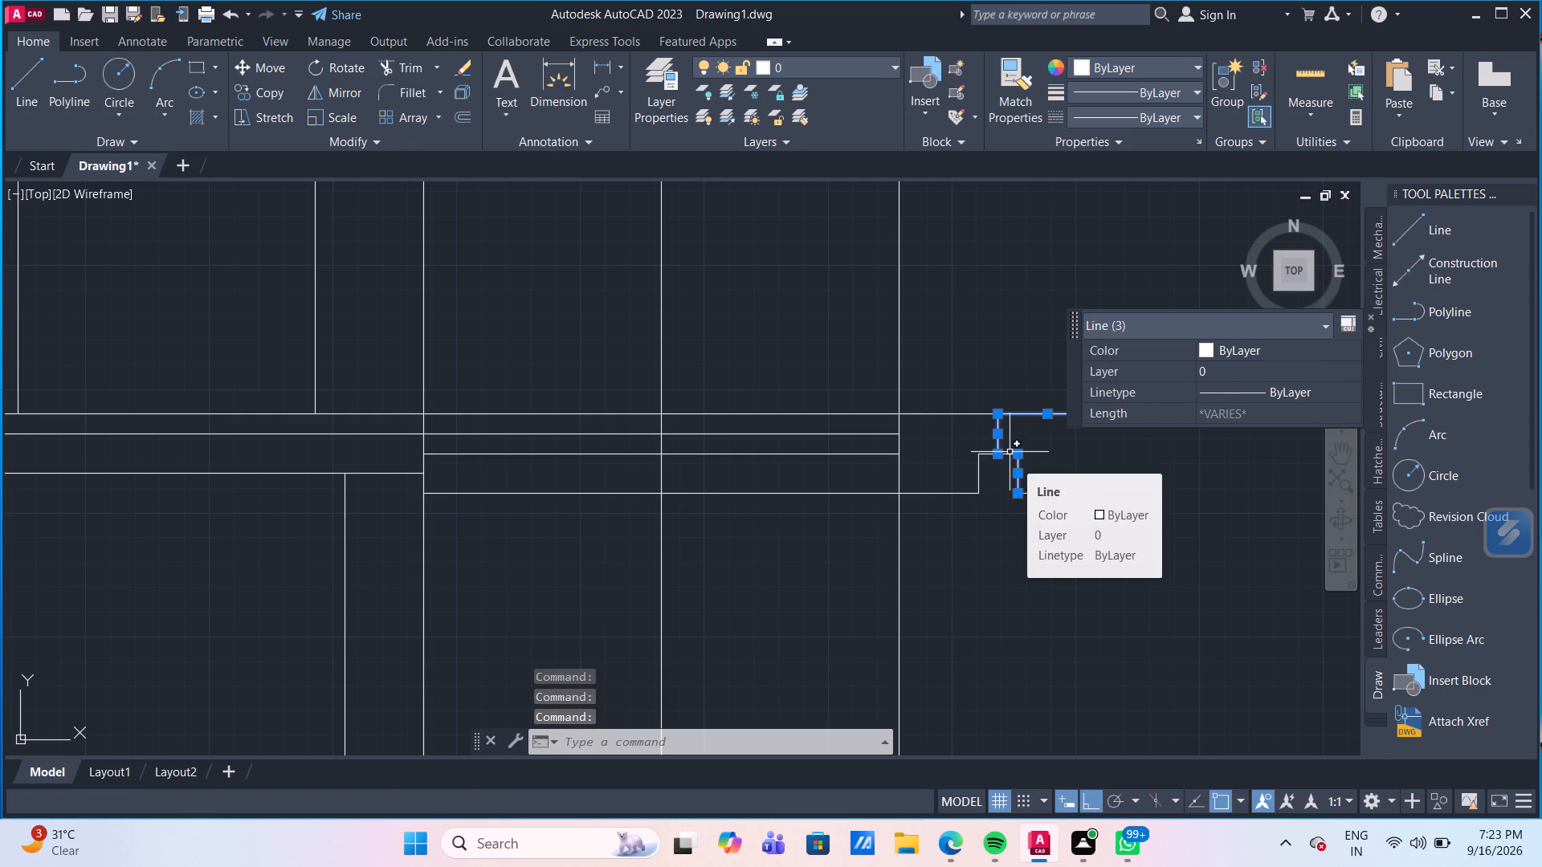
scroll(1010, 452, "up", 1)
left_click(1010, 455)
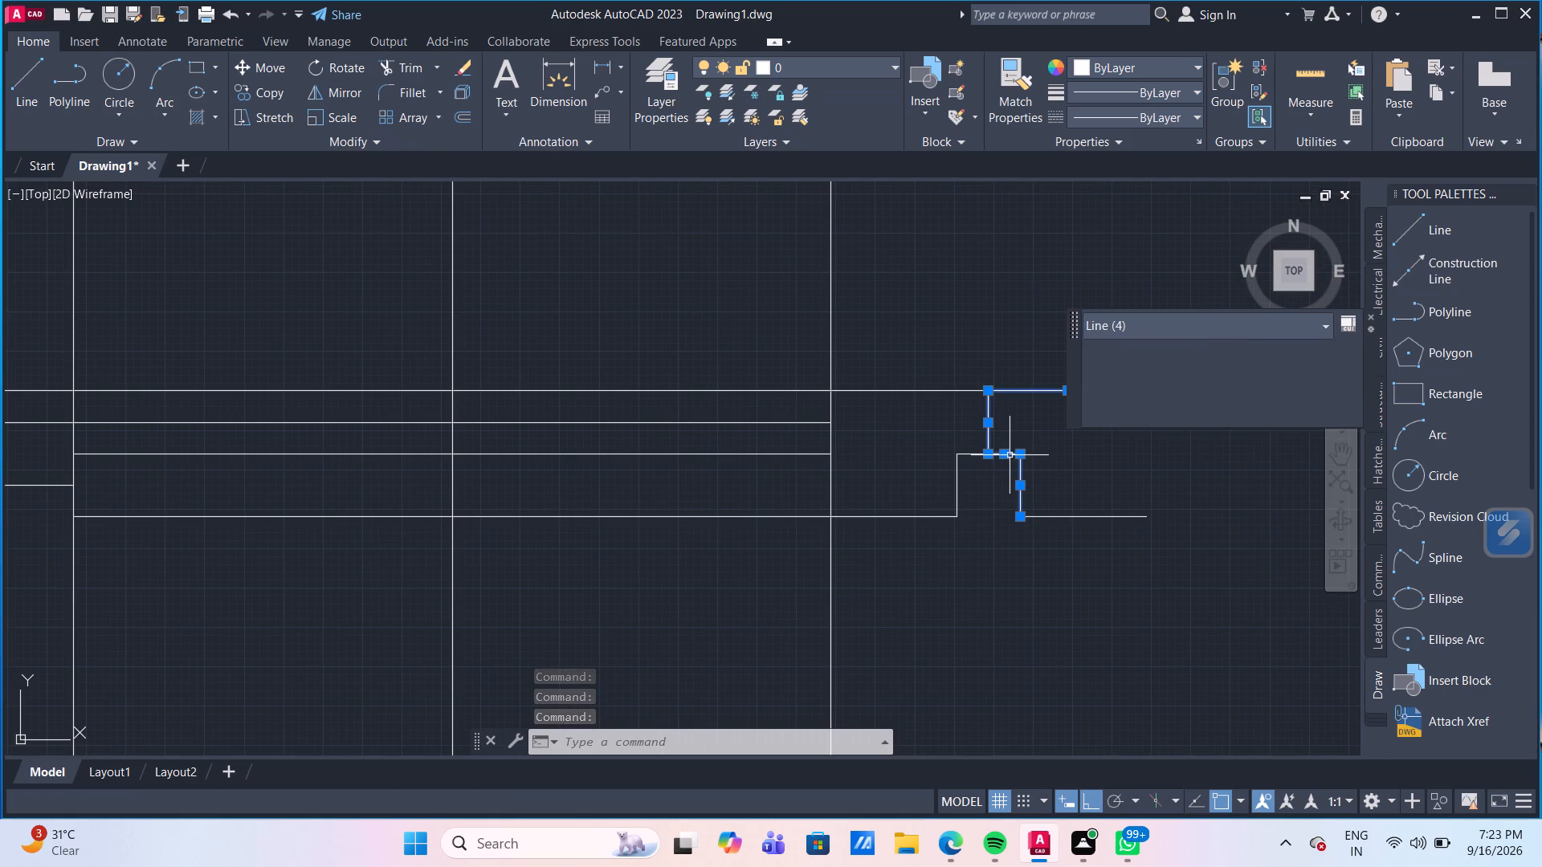
left_click(1075, 517)
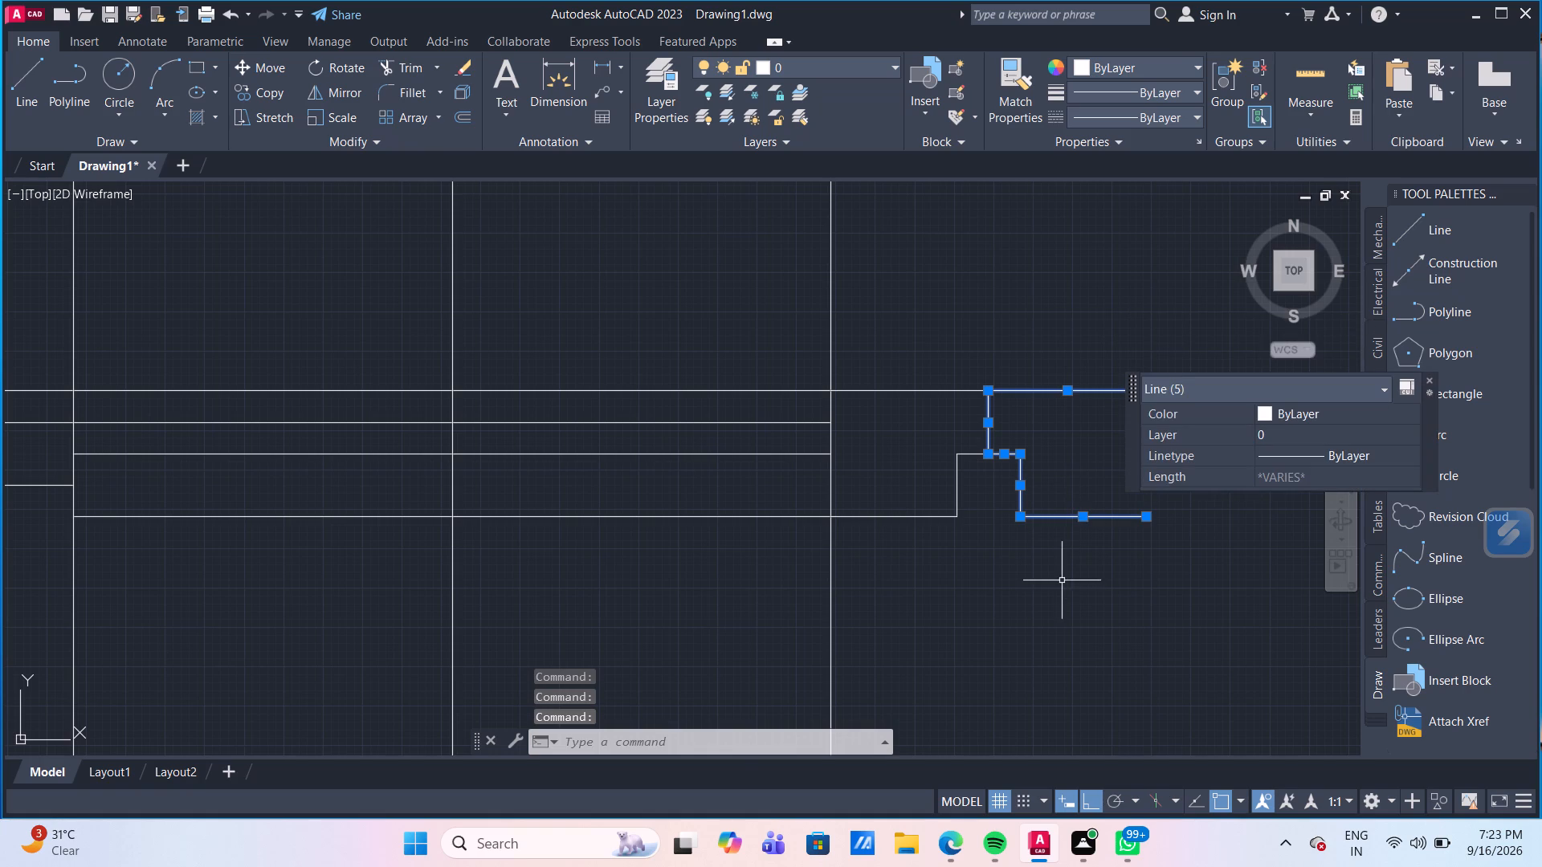
key("m")
key("Return")
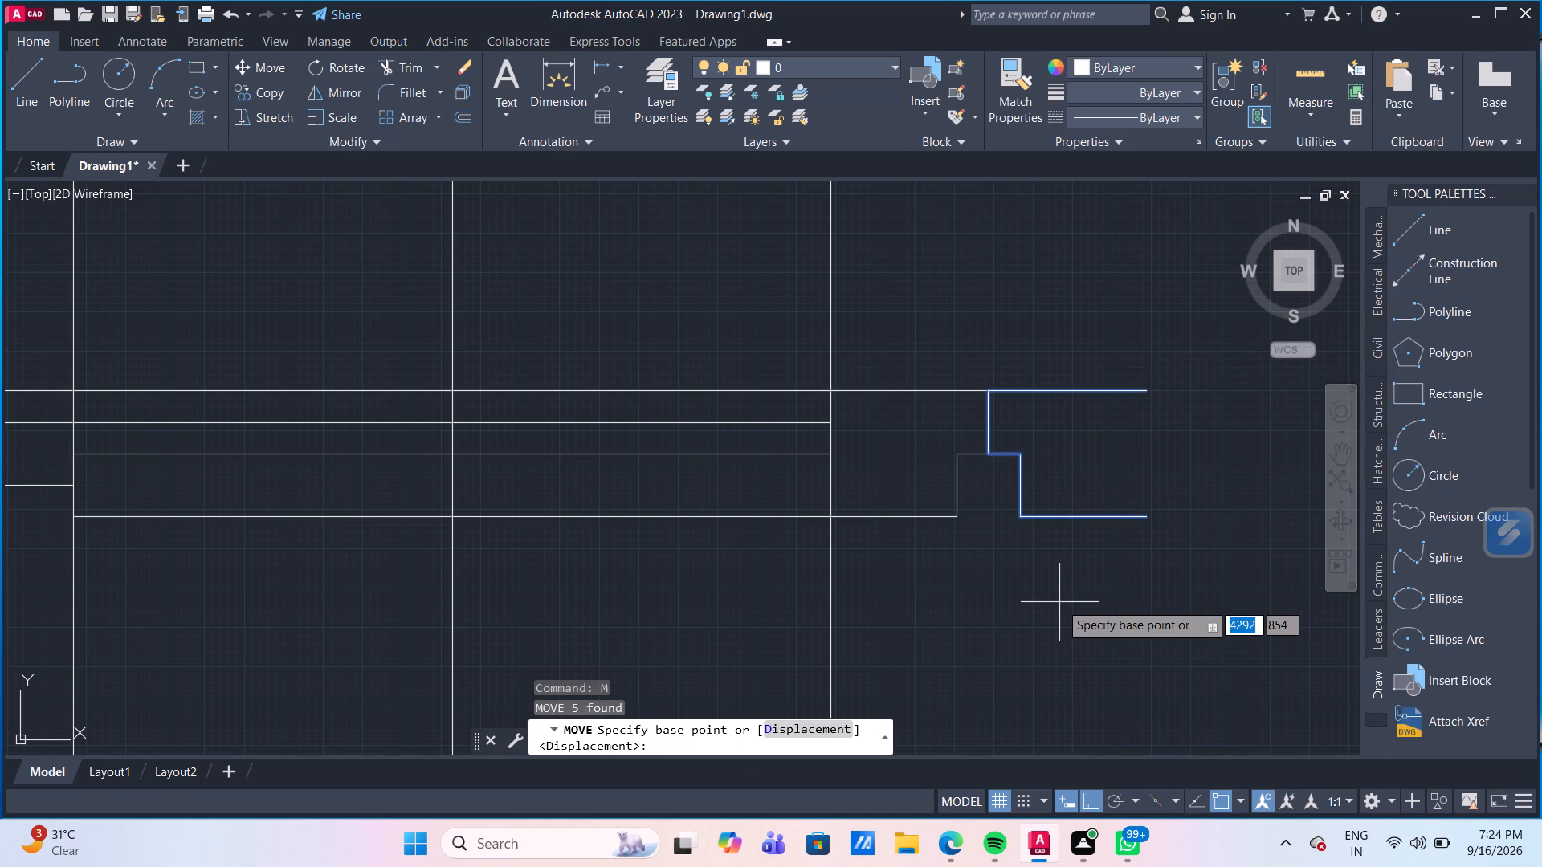
left_click(1146, 397)
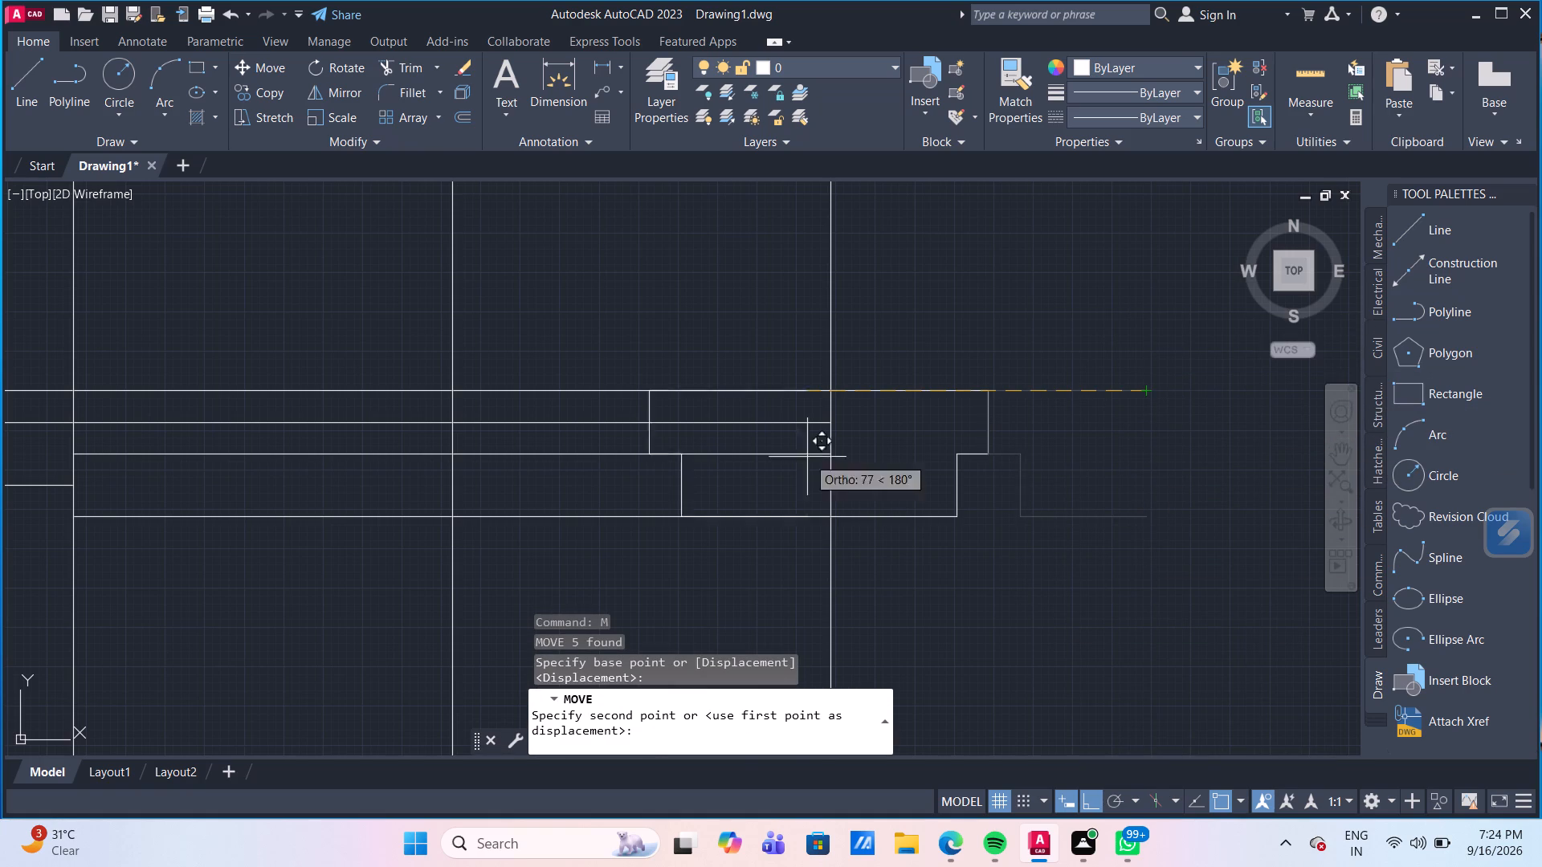
scroll(62, 401, "down", 1)
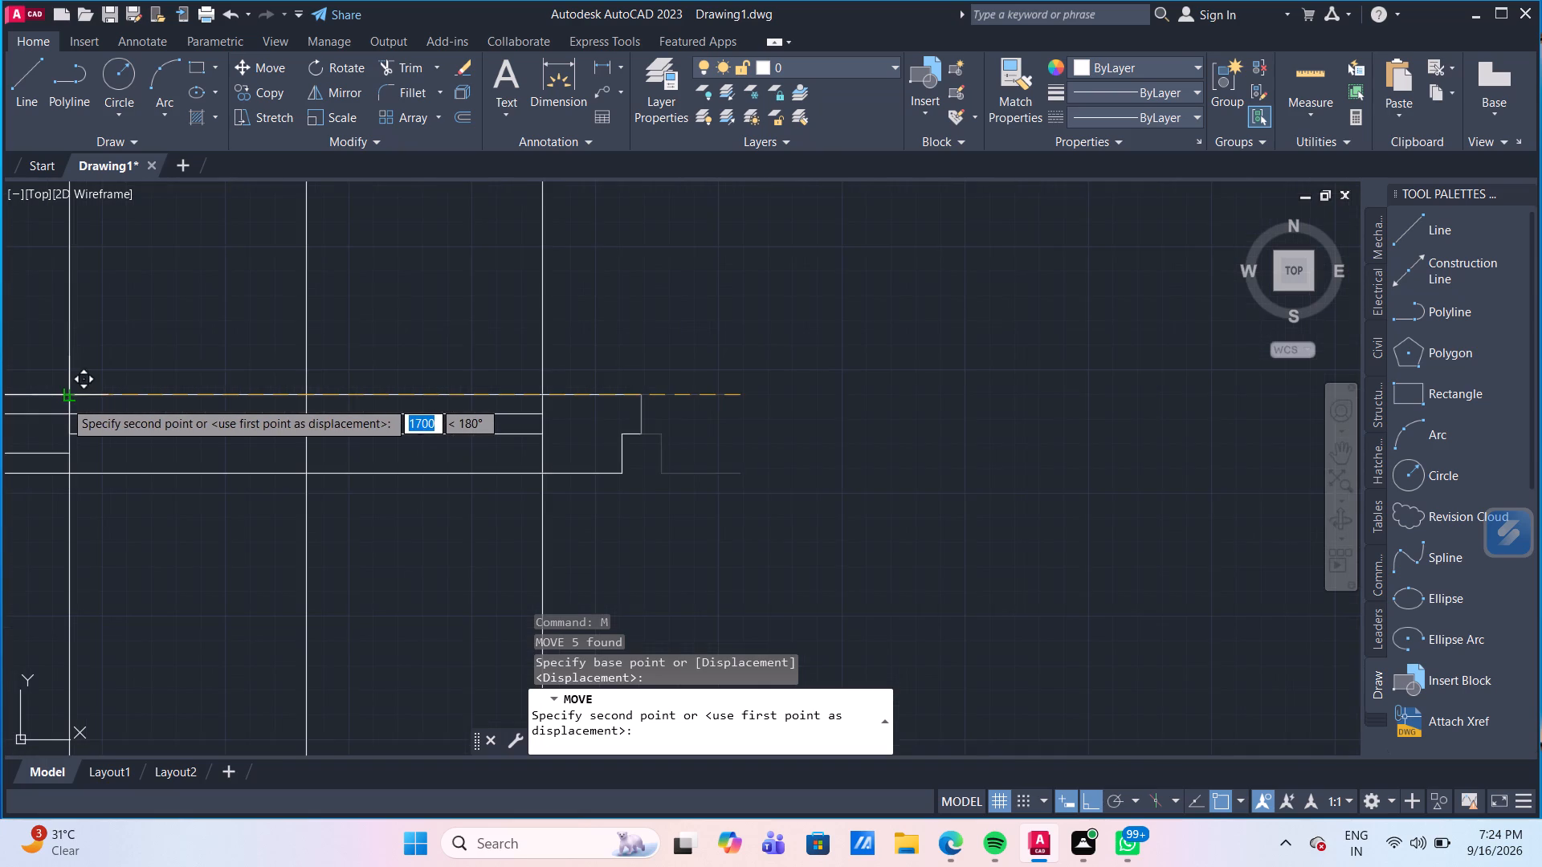
middle_click_drag(65, 400, 406, 401)
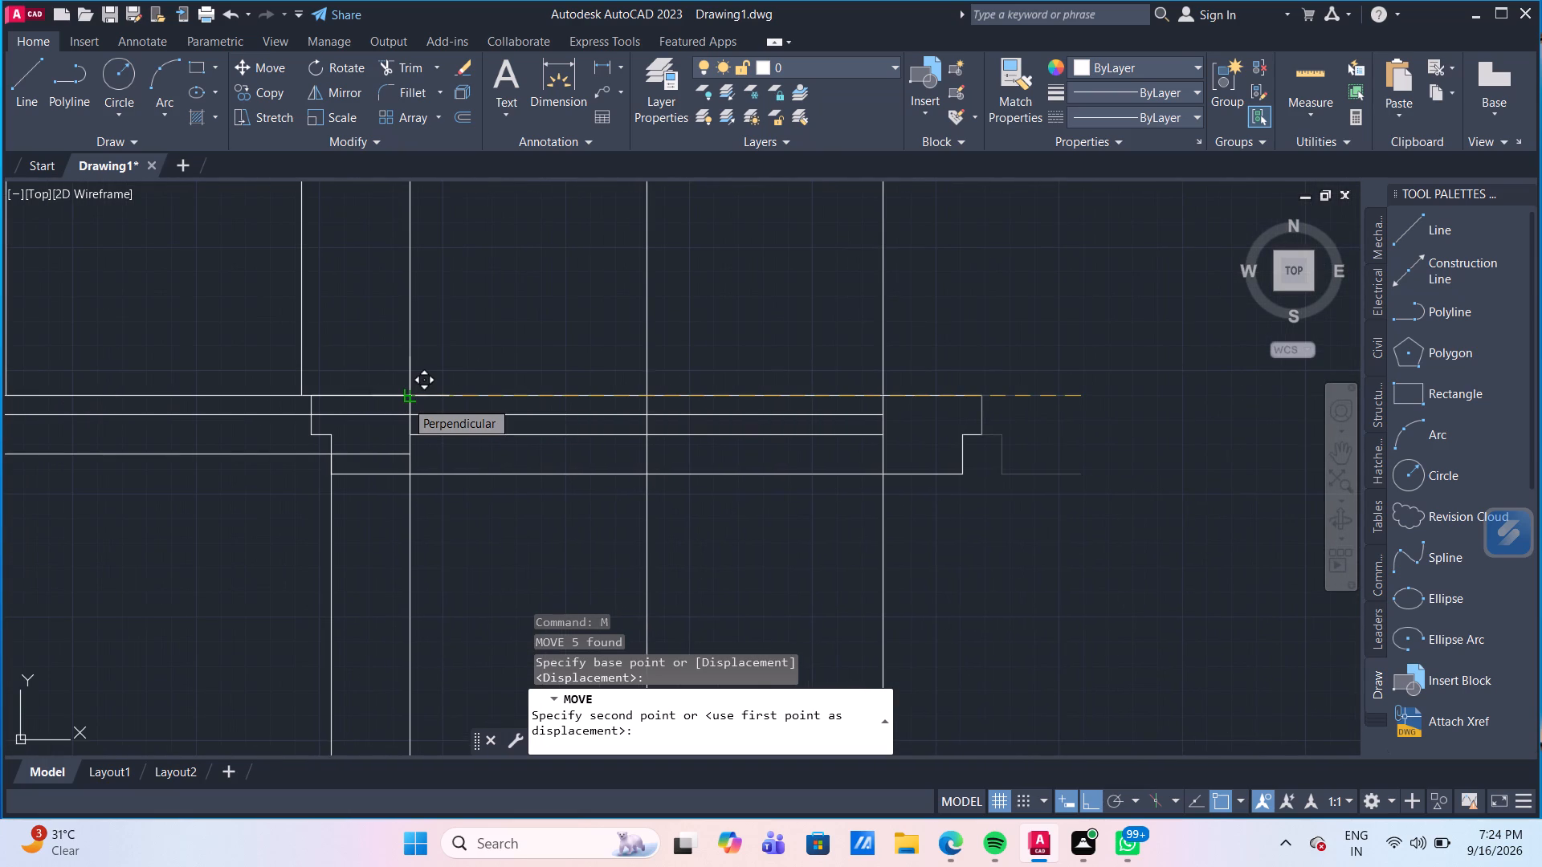
scroll(406, 401, "up", 3)
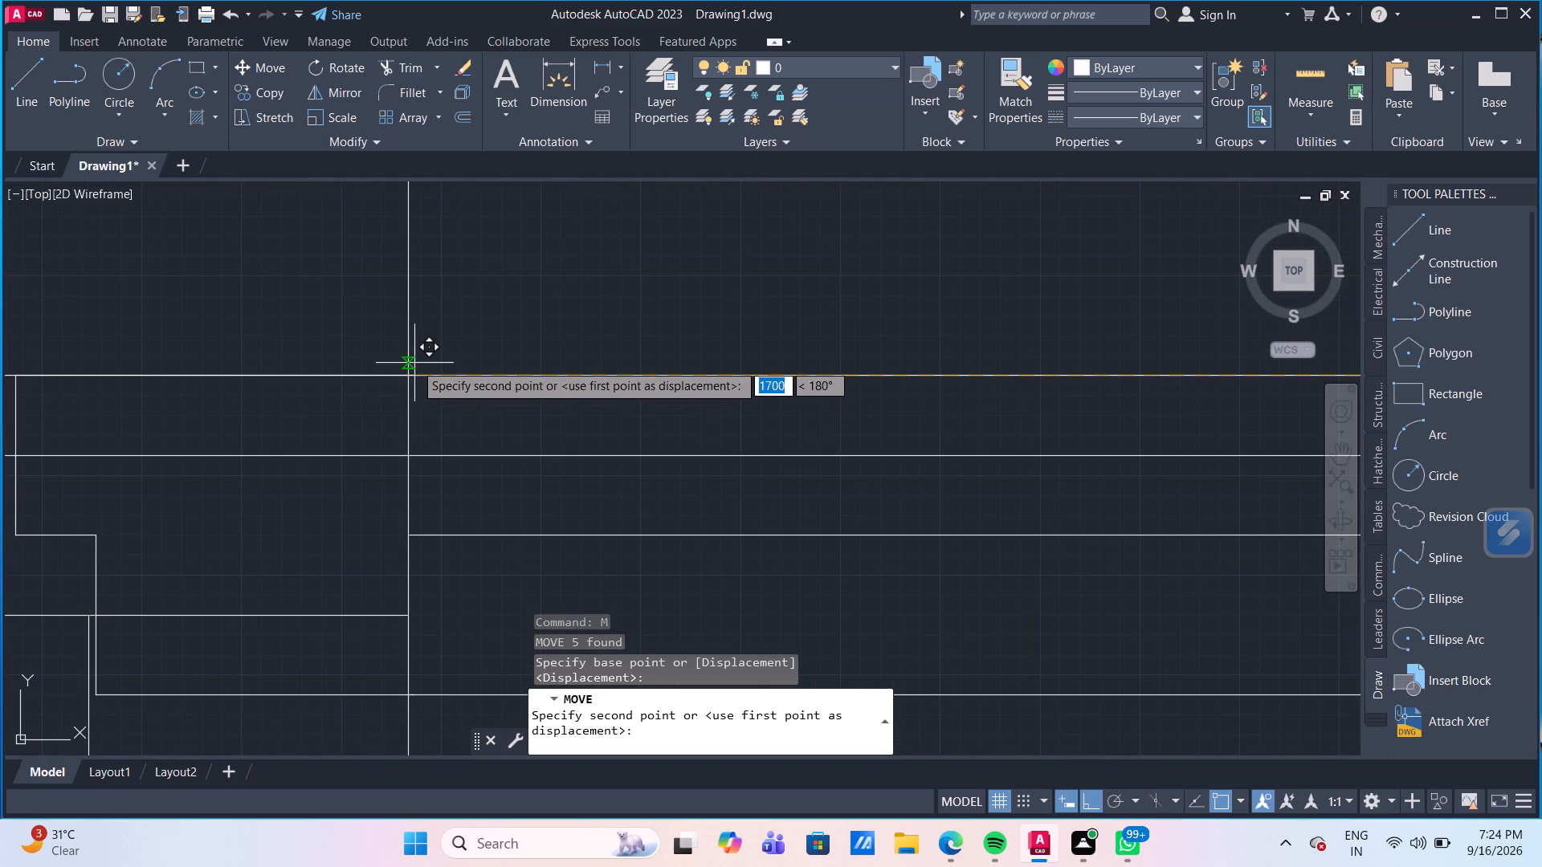
left_click(405, 377)
scroll(569, 428, "down", 3)
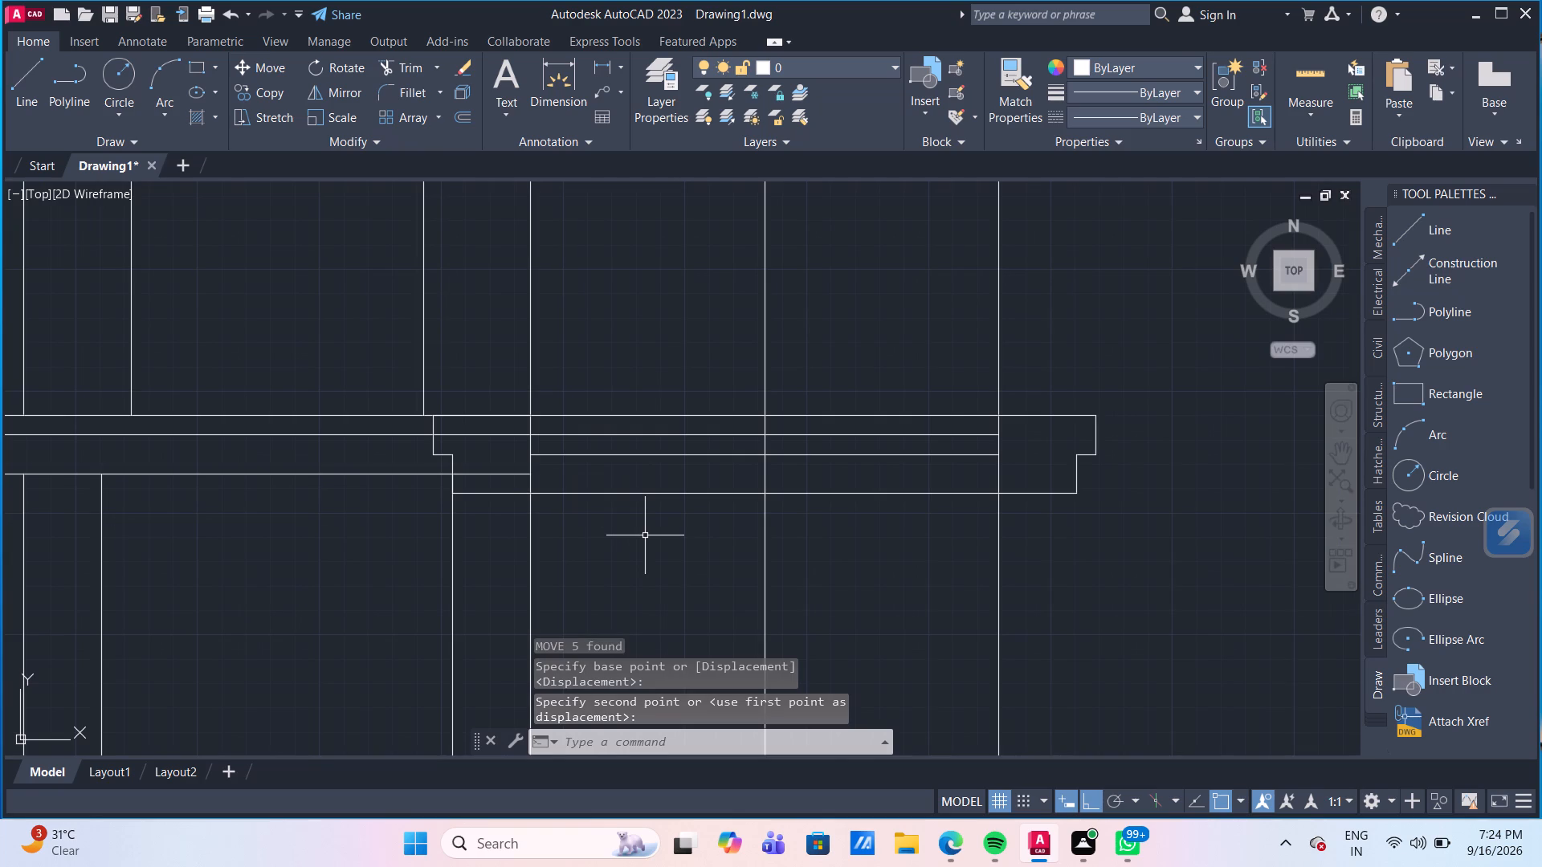
key("Escape")
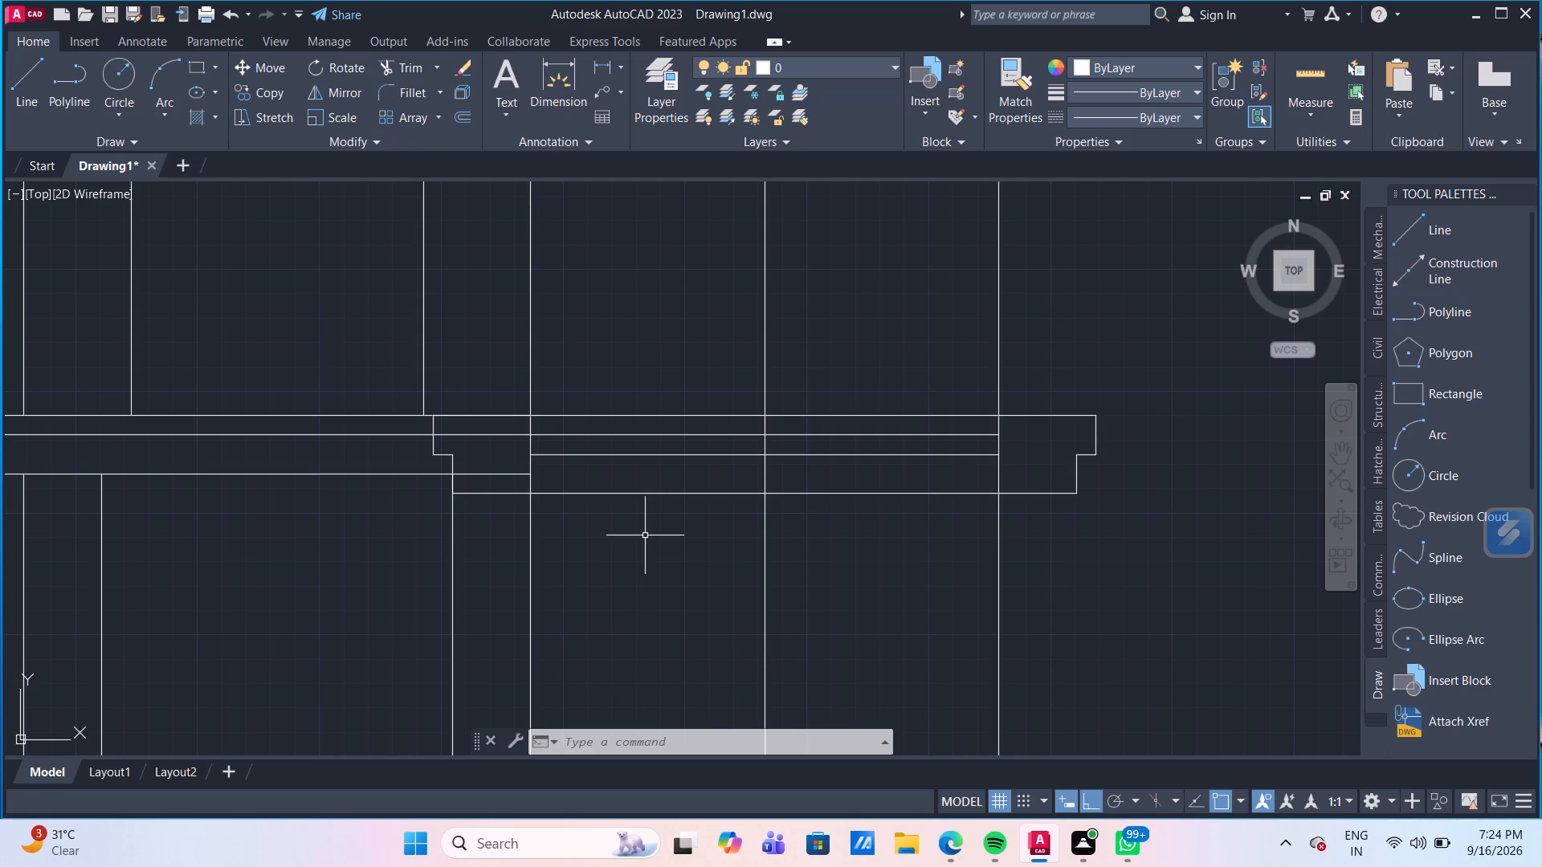
Extend the two inner band lines to the right stepped profile, and the lower one also to the mirrored profile.
type("EX")
key("Return")
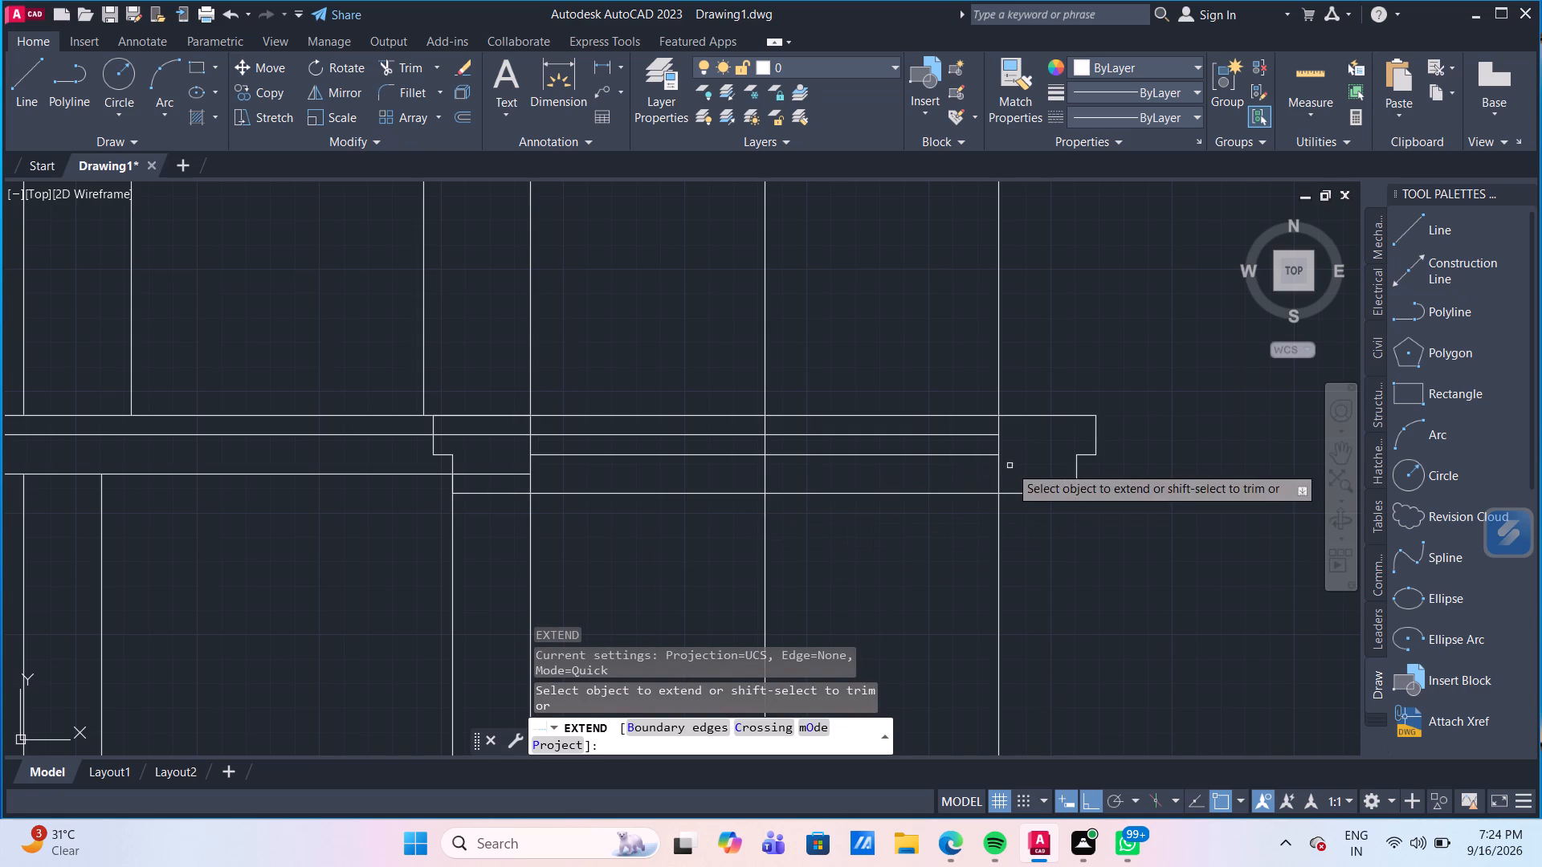
left_click(985, 456)
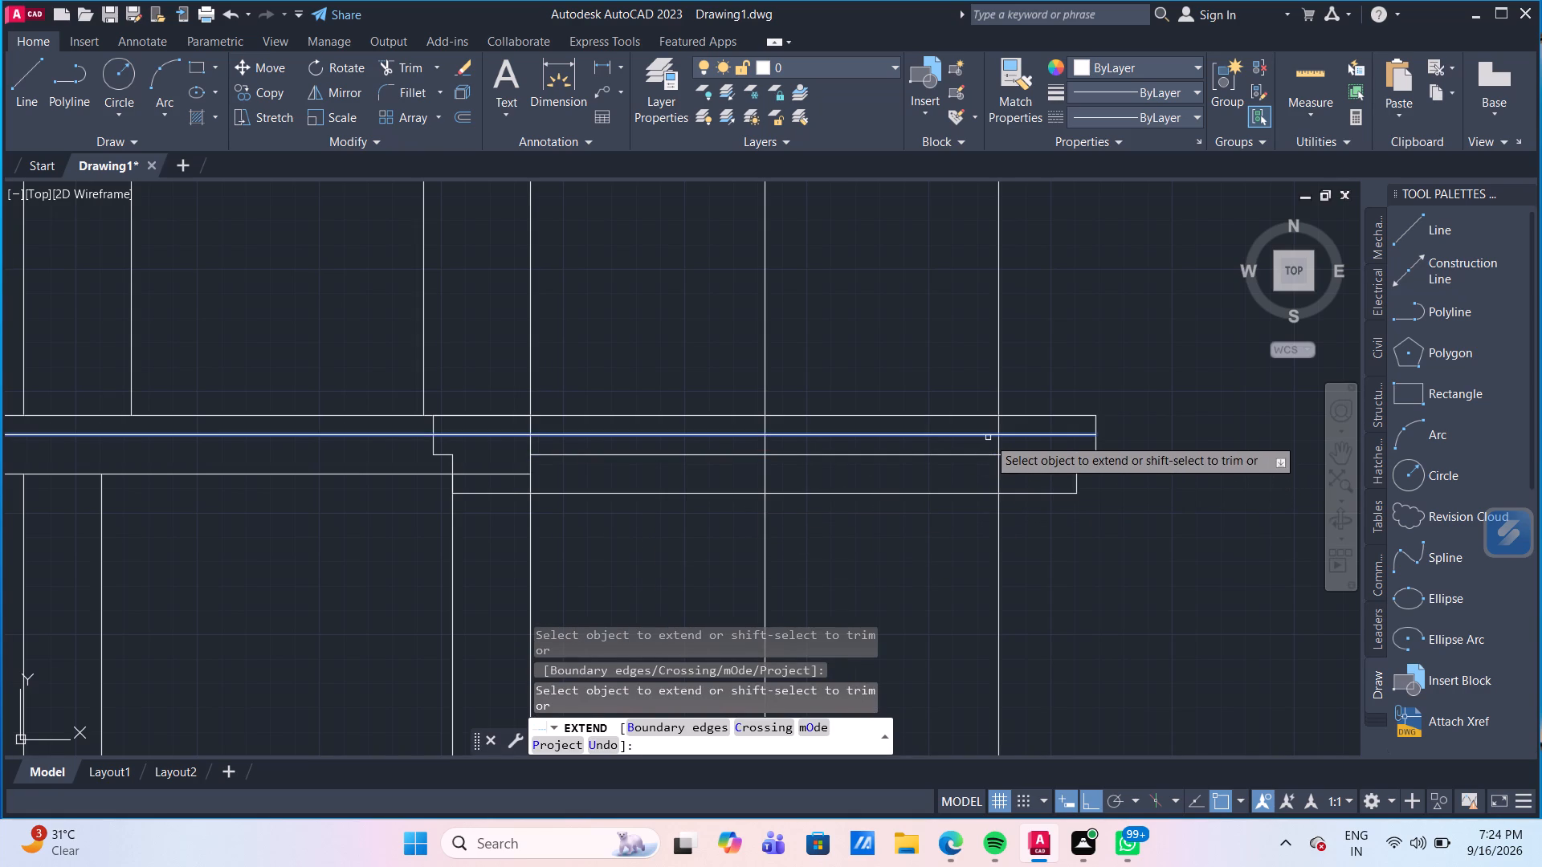
left_click(988, 438)
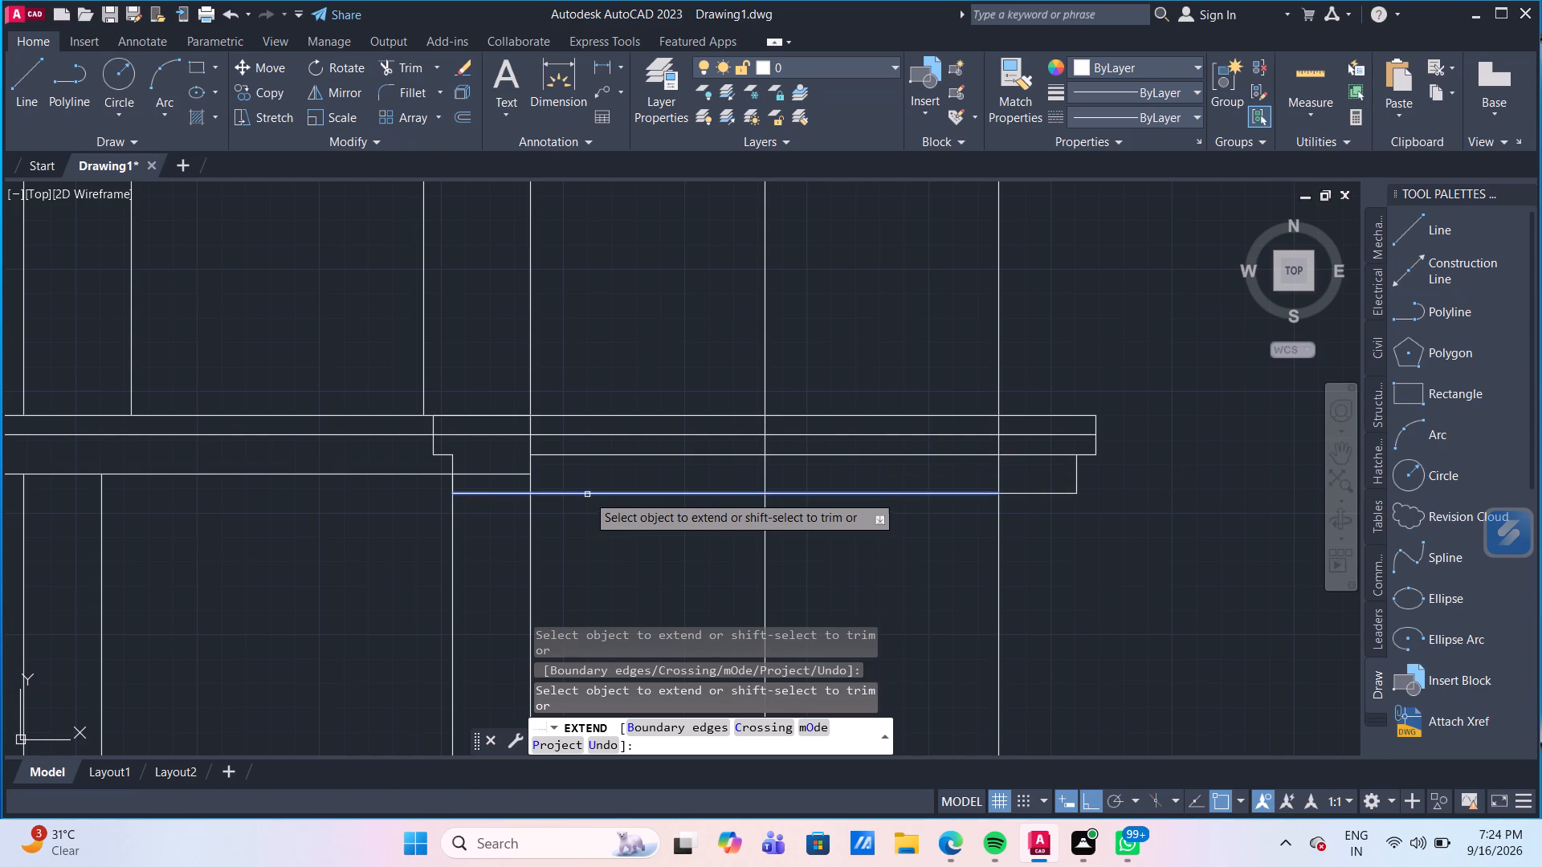
left_click(562, 454)
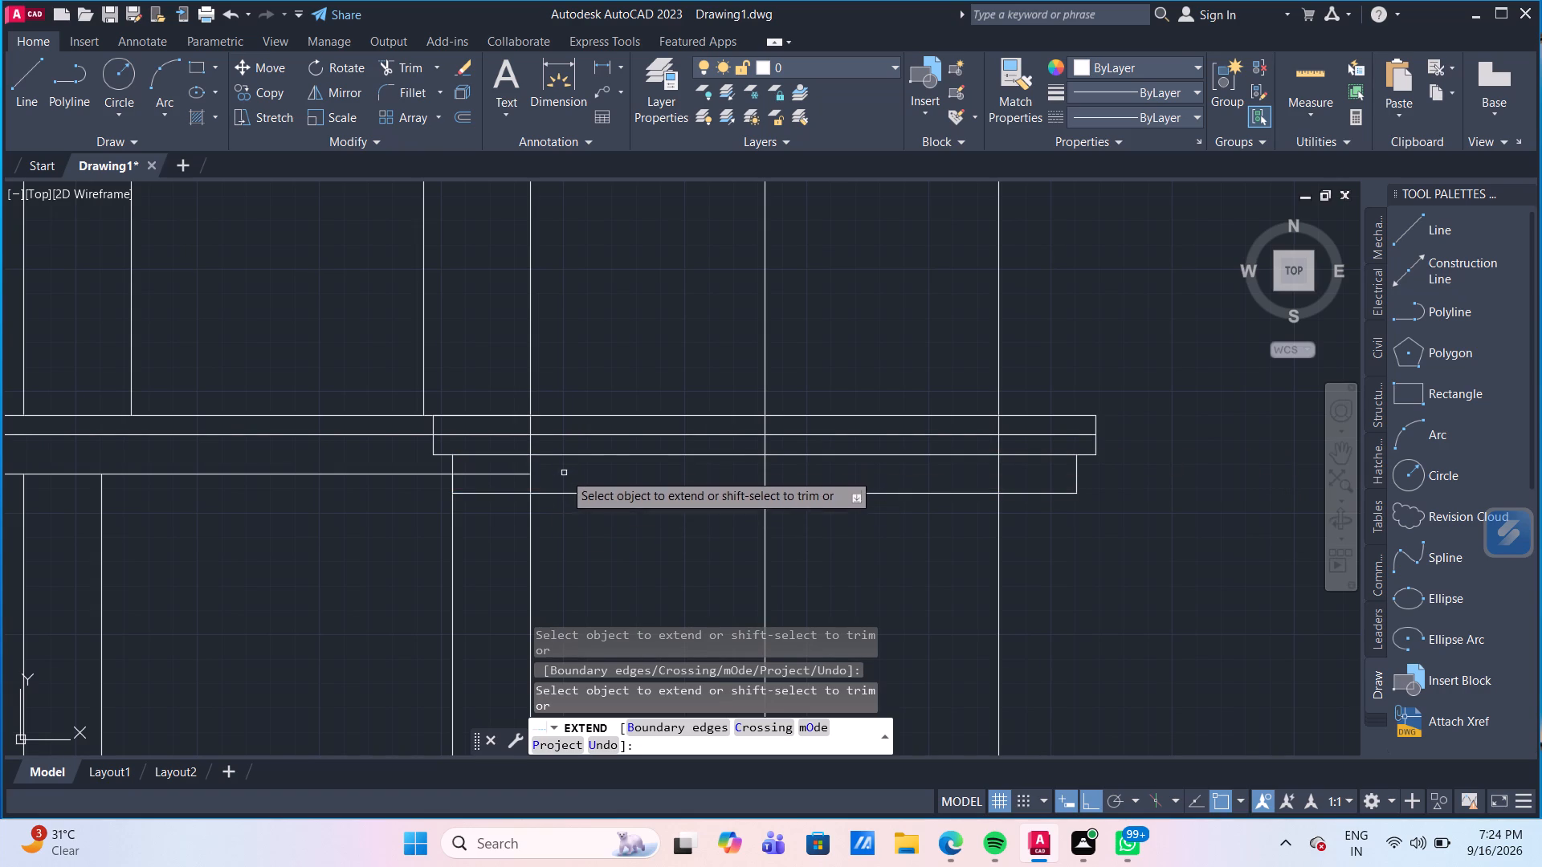
key("Escape")
Trim the left ledge's bottom line and the three vertical lines away where they cross the right ledge's bands.
type("TR")
key("Return")
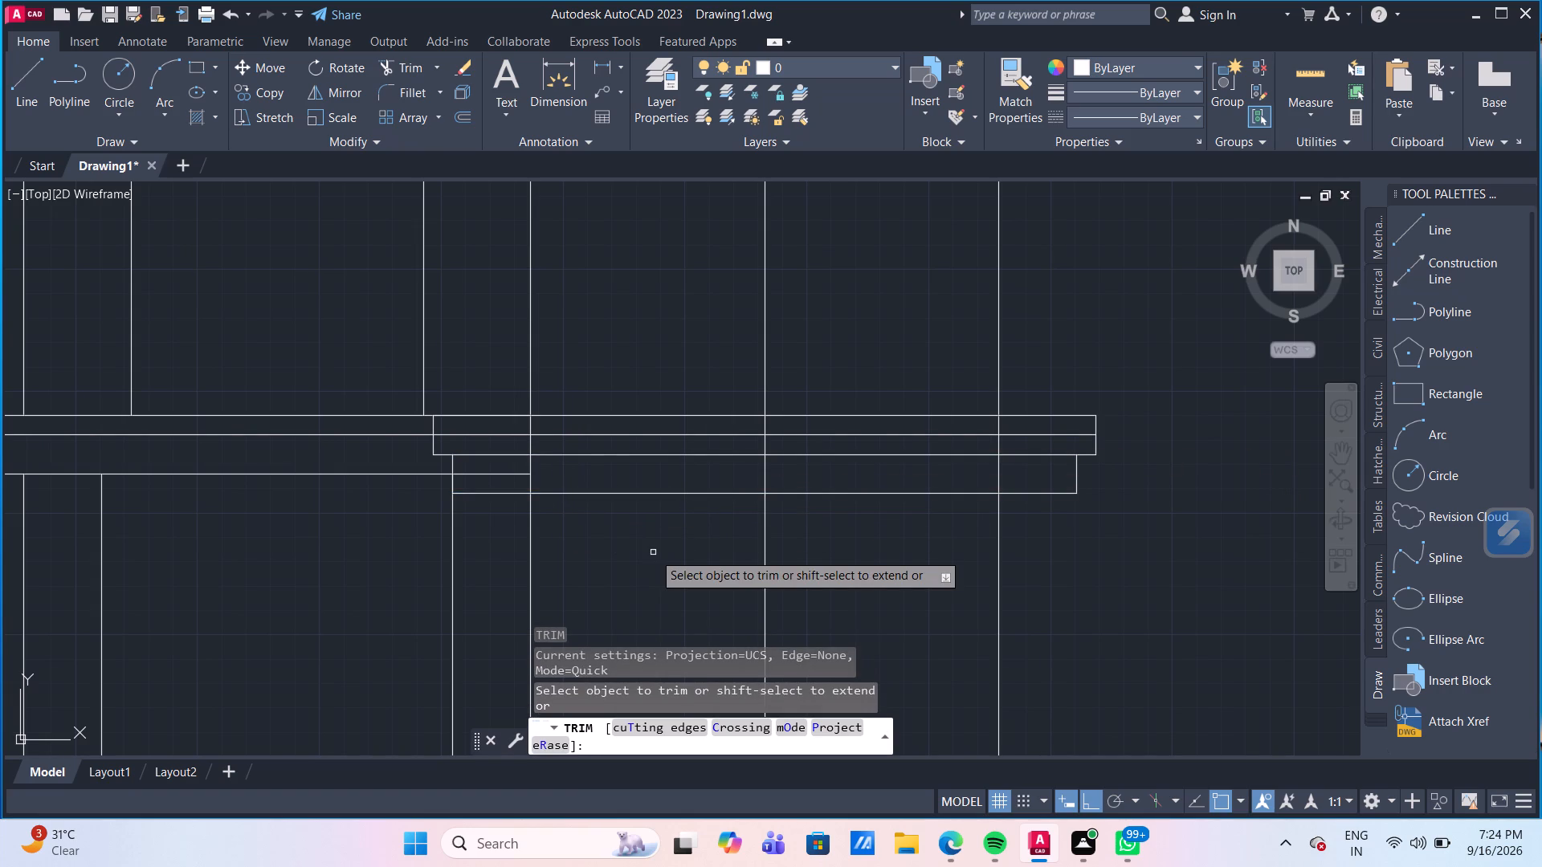
left_click(507, 475)
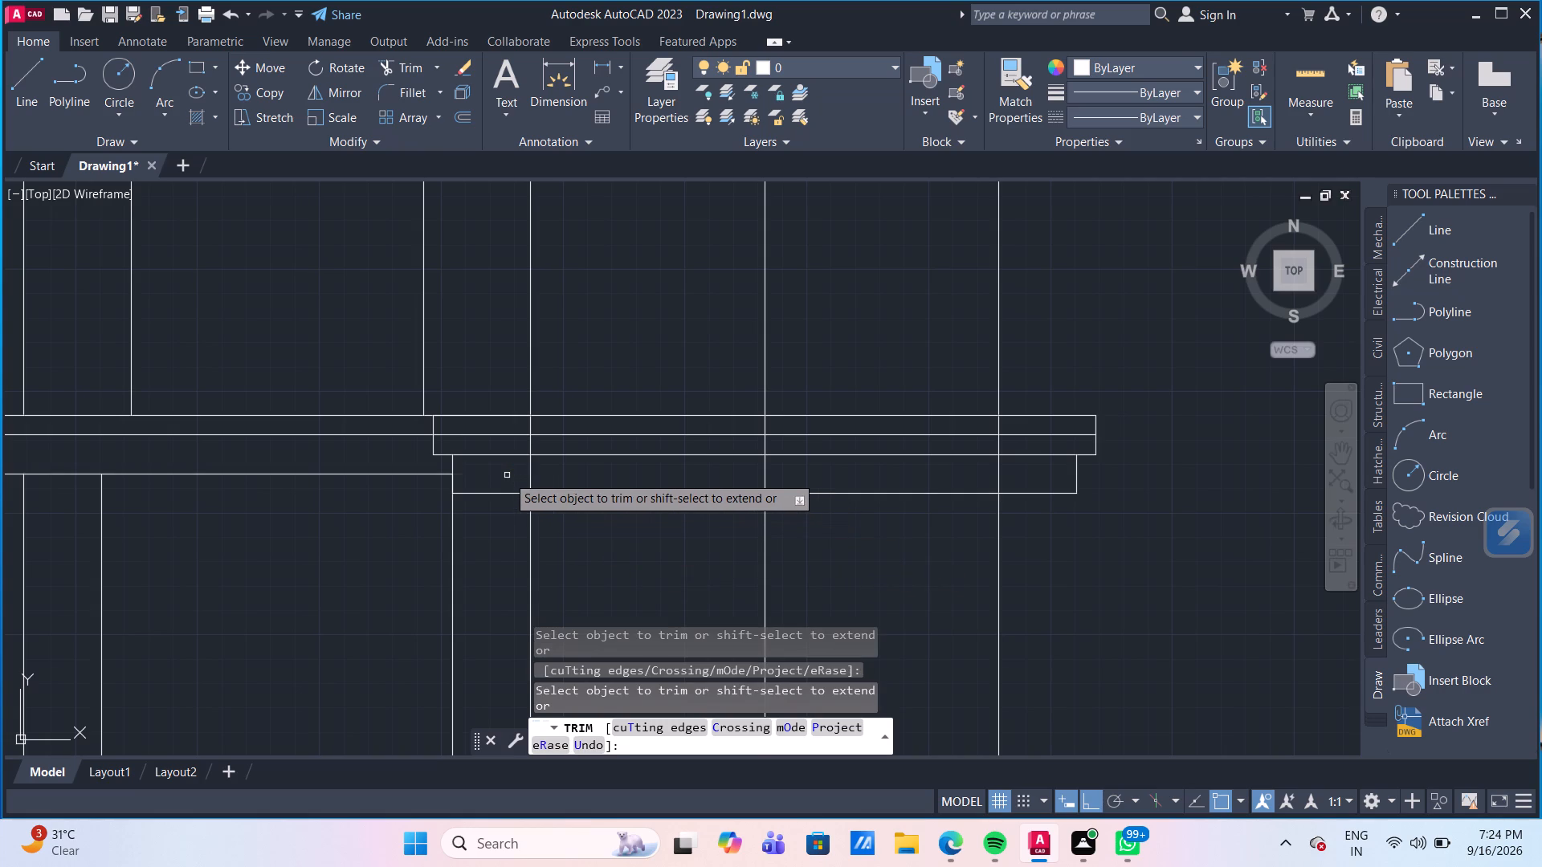
left_click(507, 475)
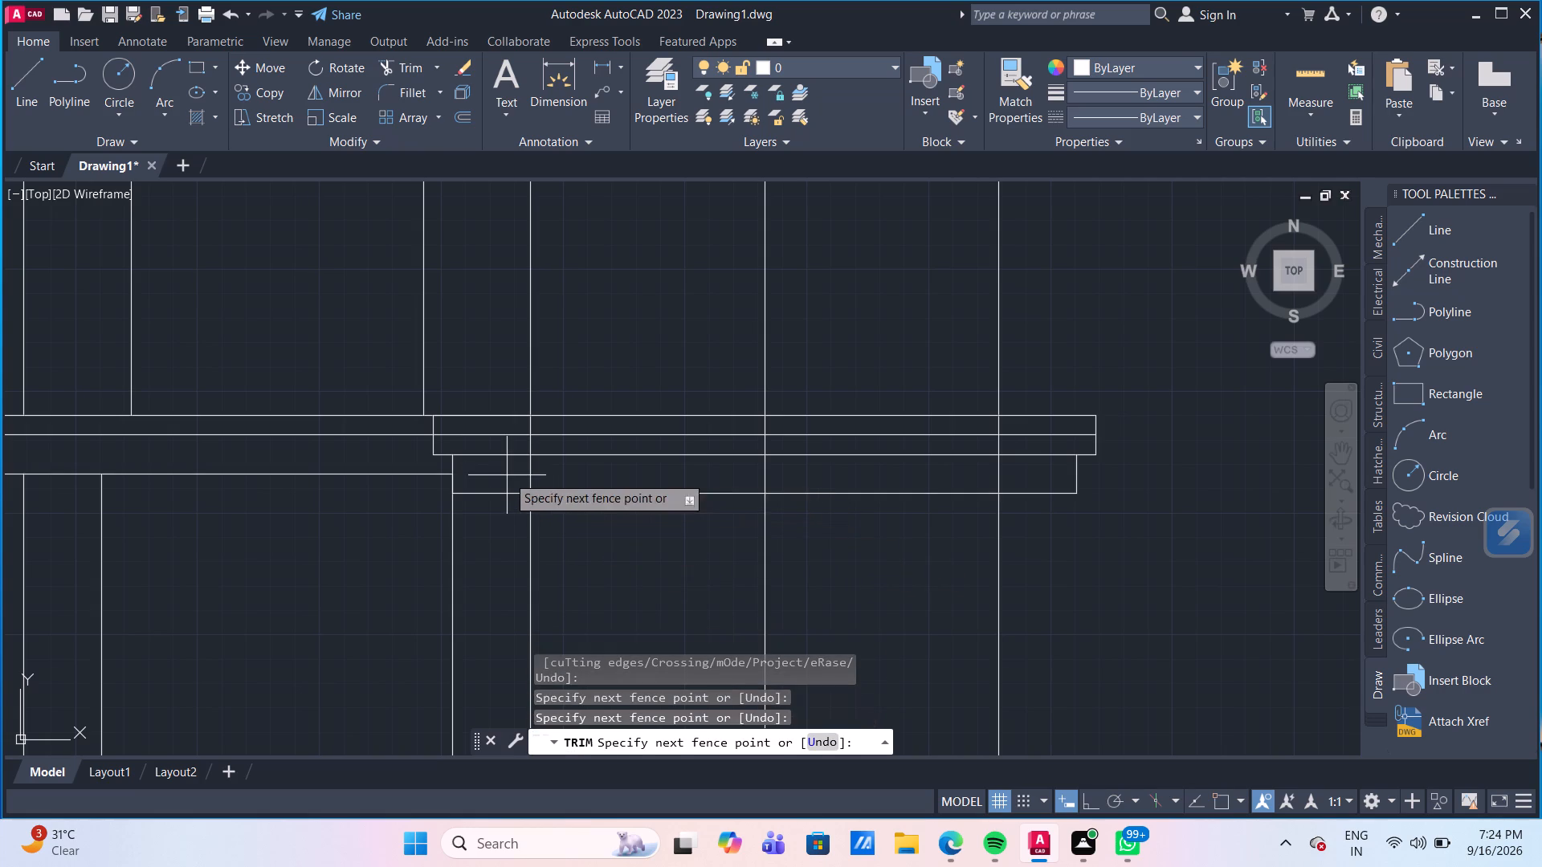
left_click(1025, 479)
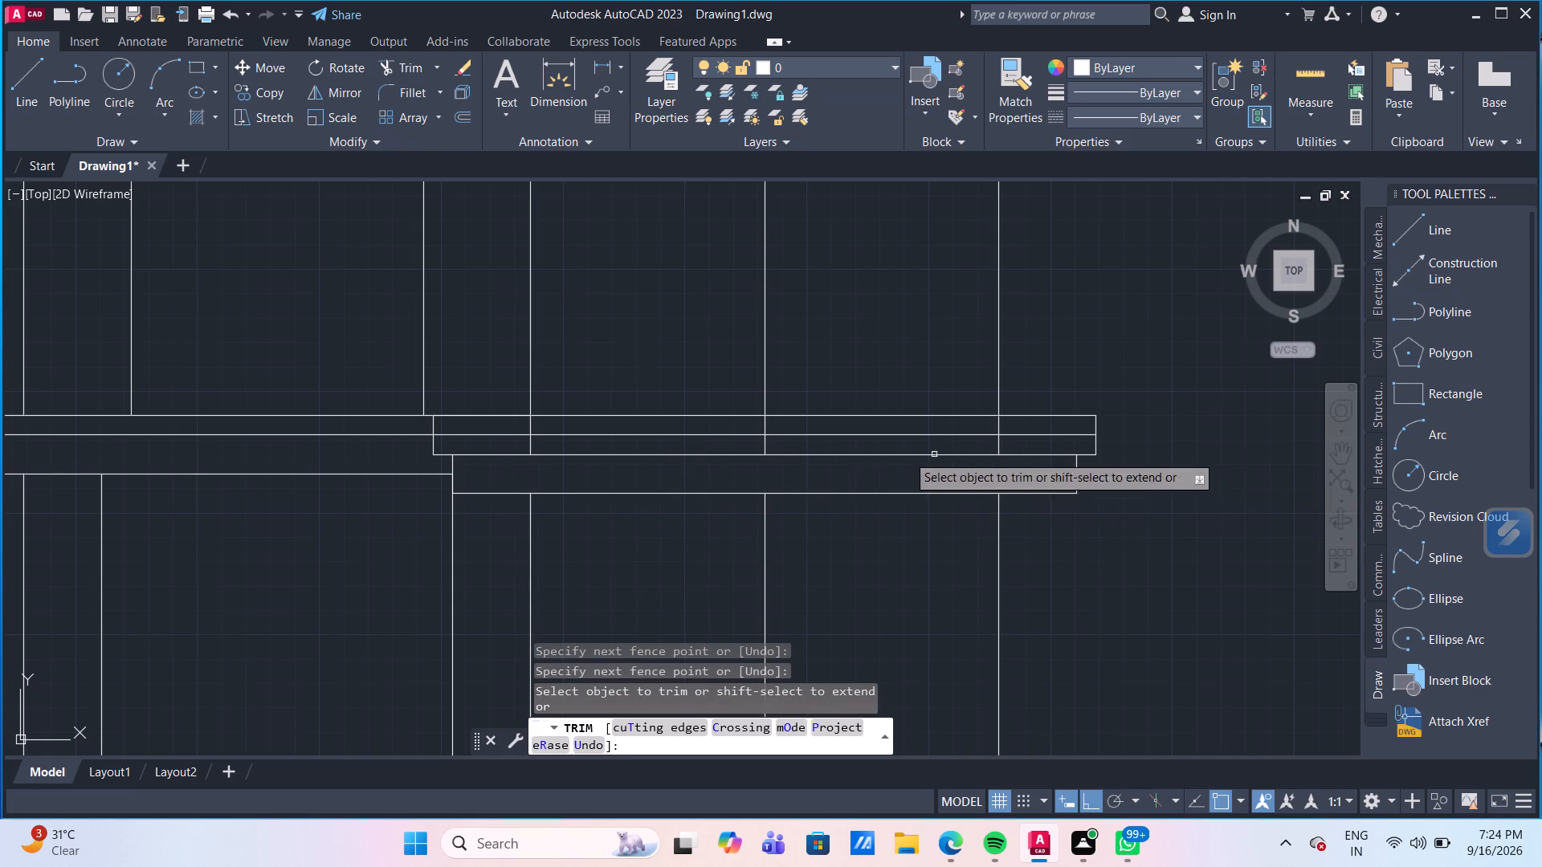
left_click(513, 424)
left_click(1062, 425)
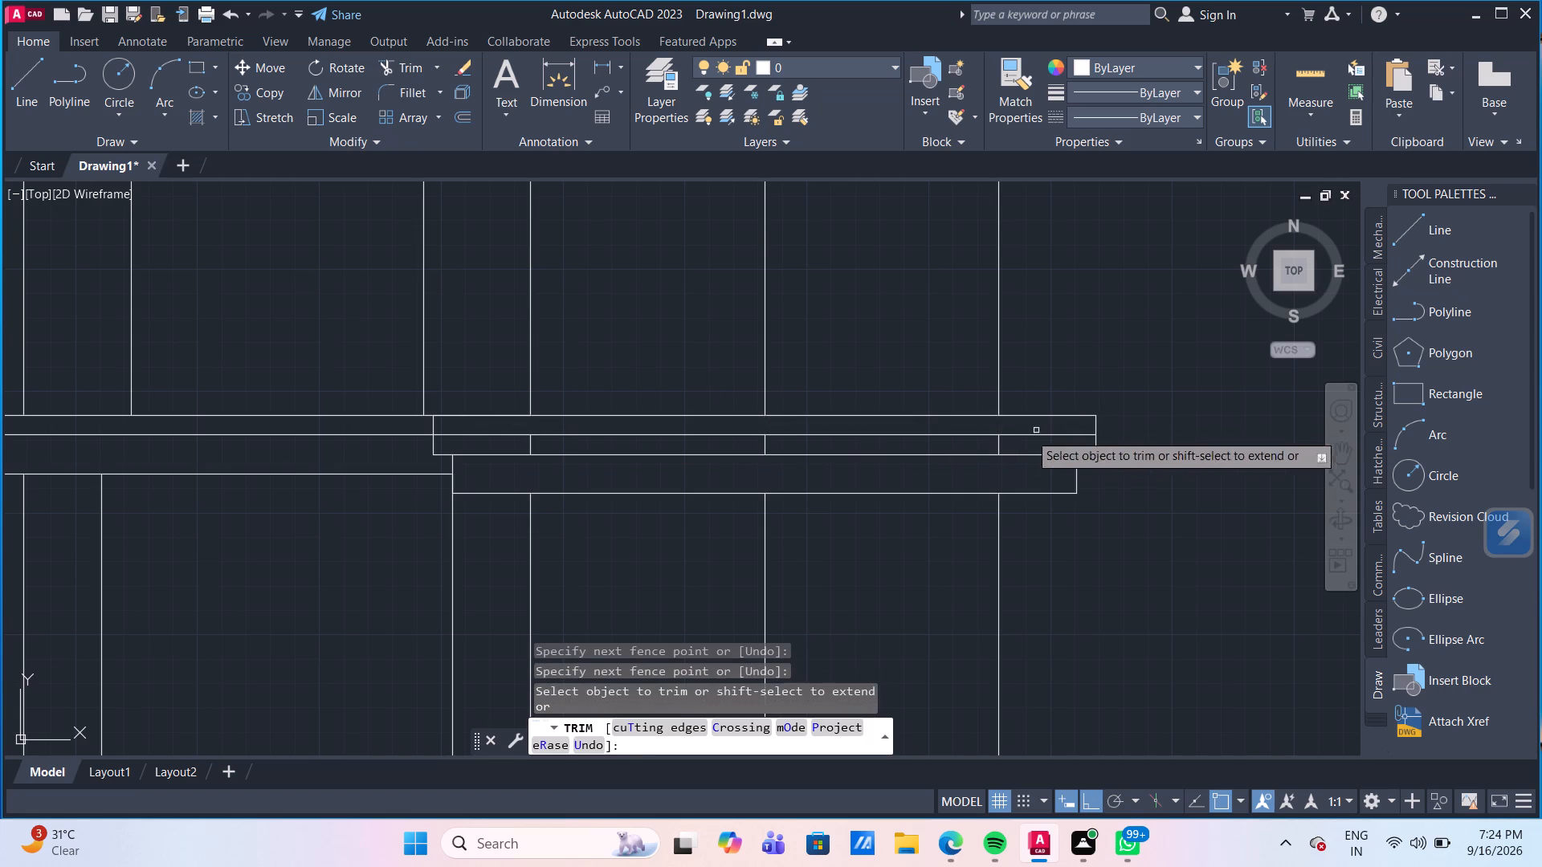
left_click(511, 445)
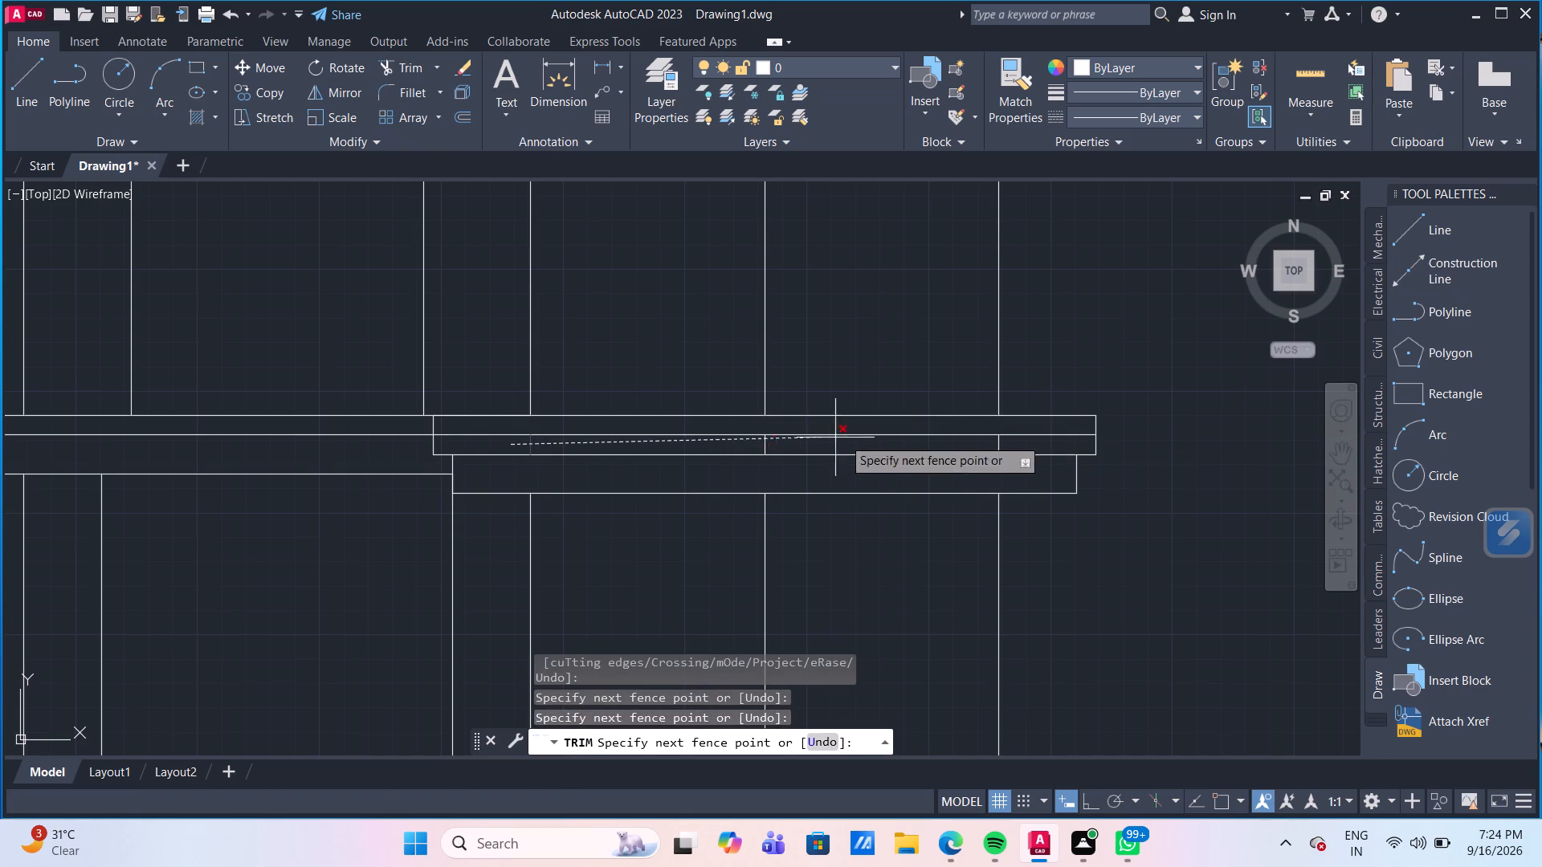
left_click(1045, 446)
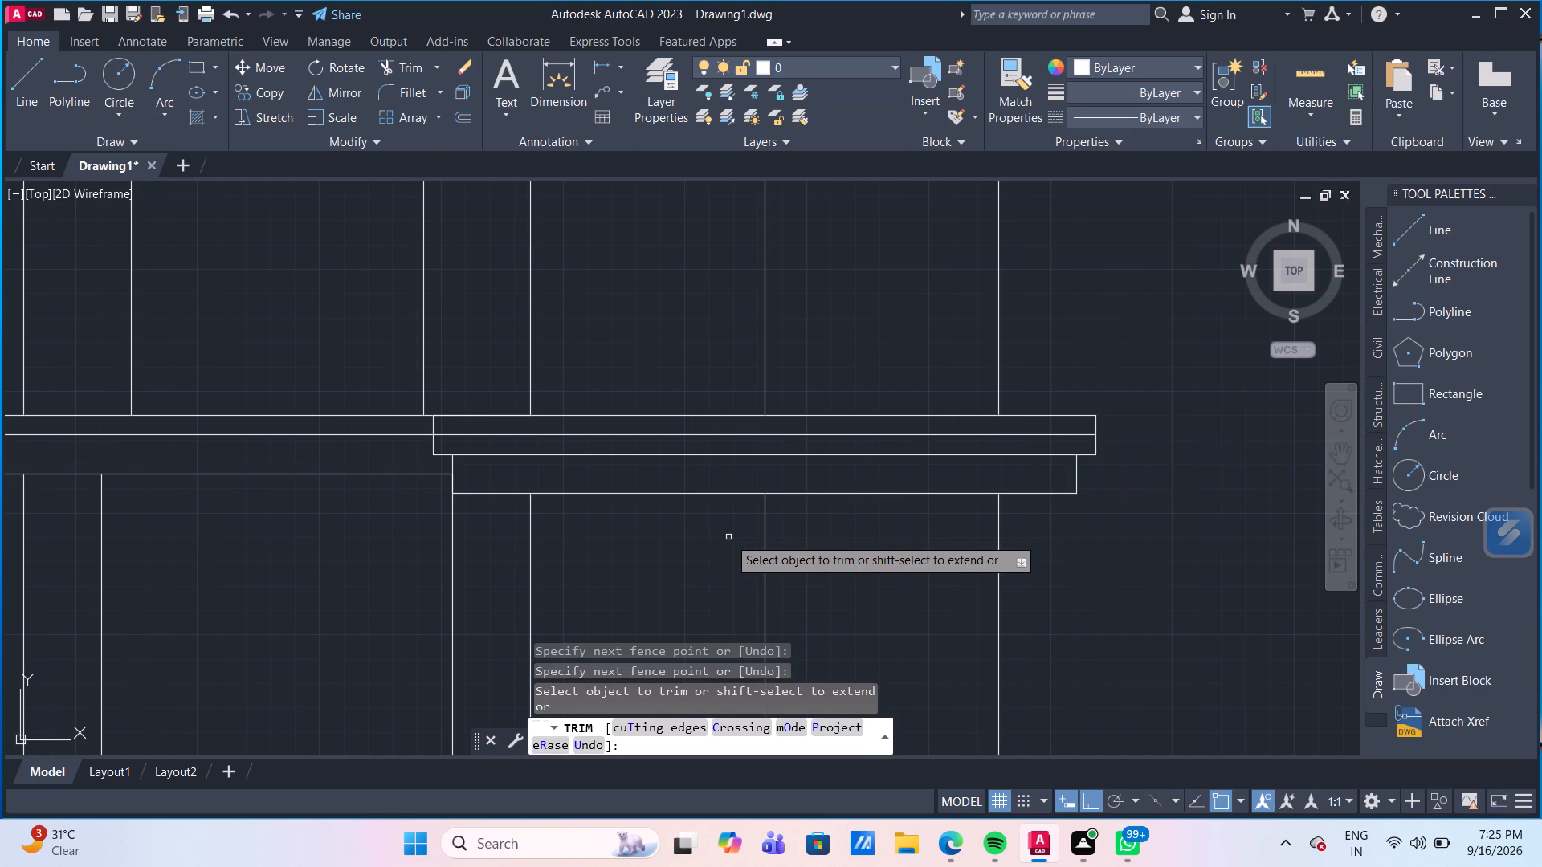
scroll(728, 537, "down", 1)
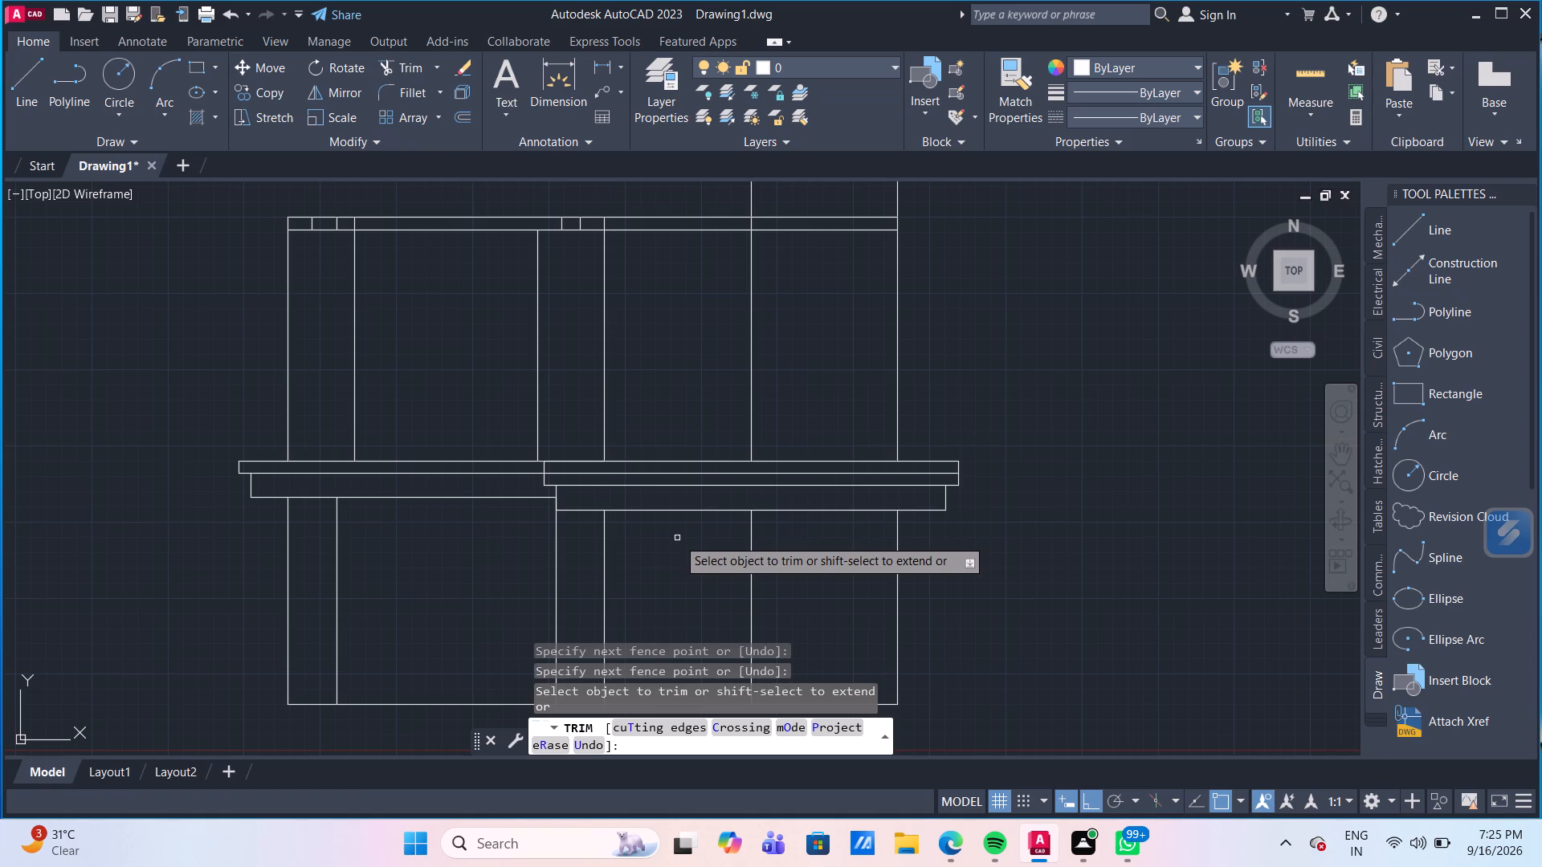
scroll(683, 547, "down", 2)
middle_click_drag(728, 556, 601, 481)
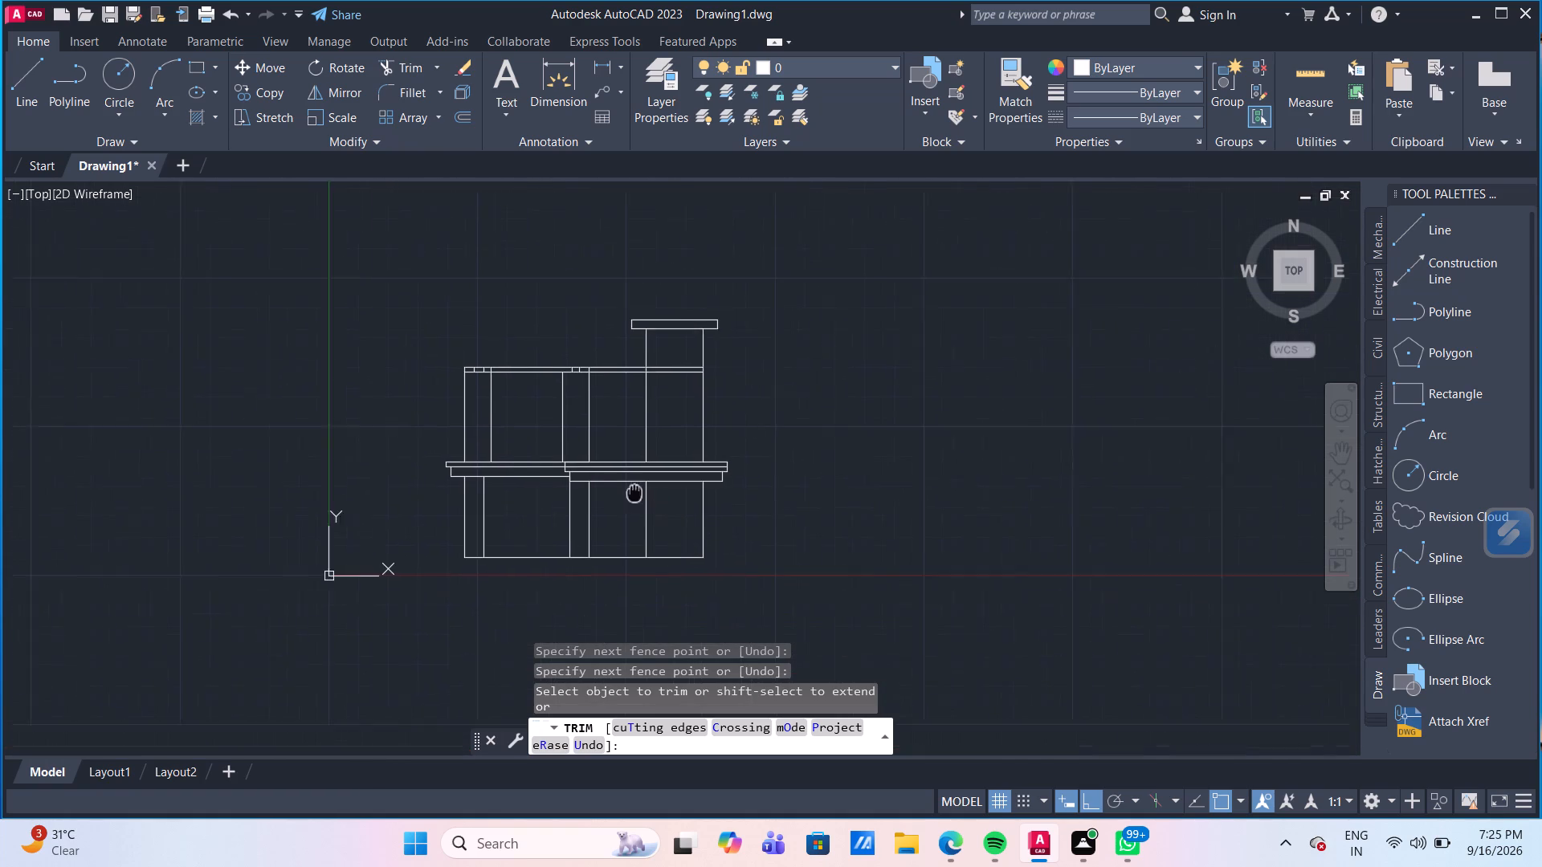
middle_click_drag(601, 481, 598, 478)
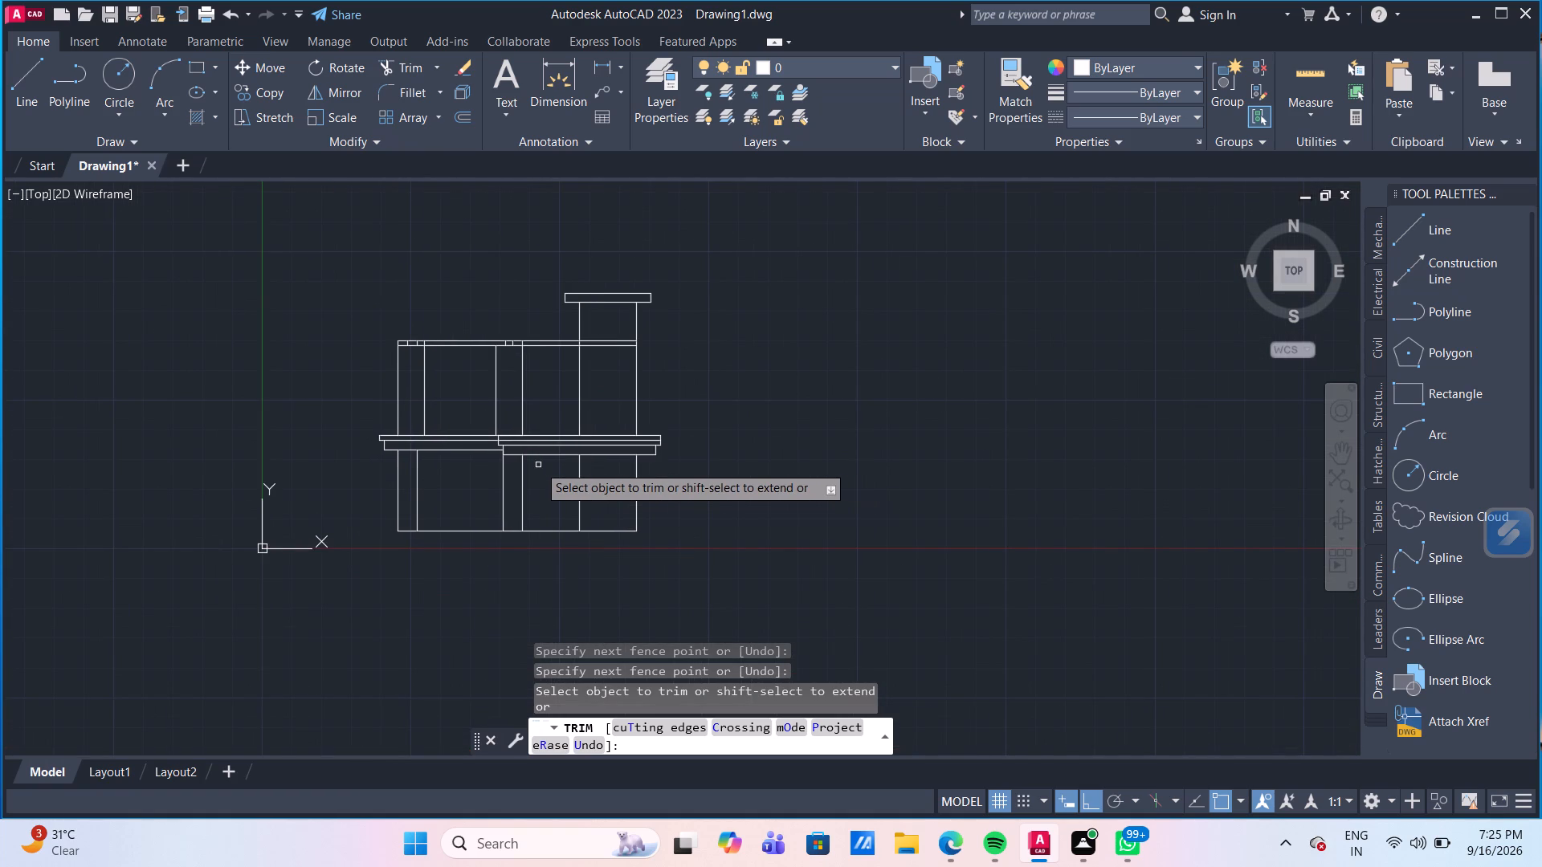
scroll(538, 465, "up", 2)
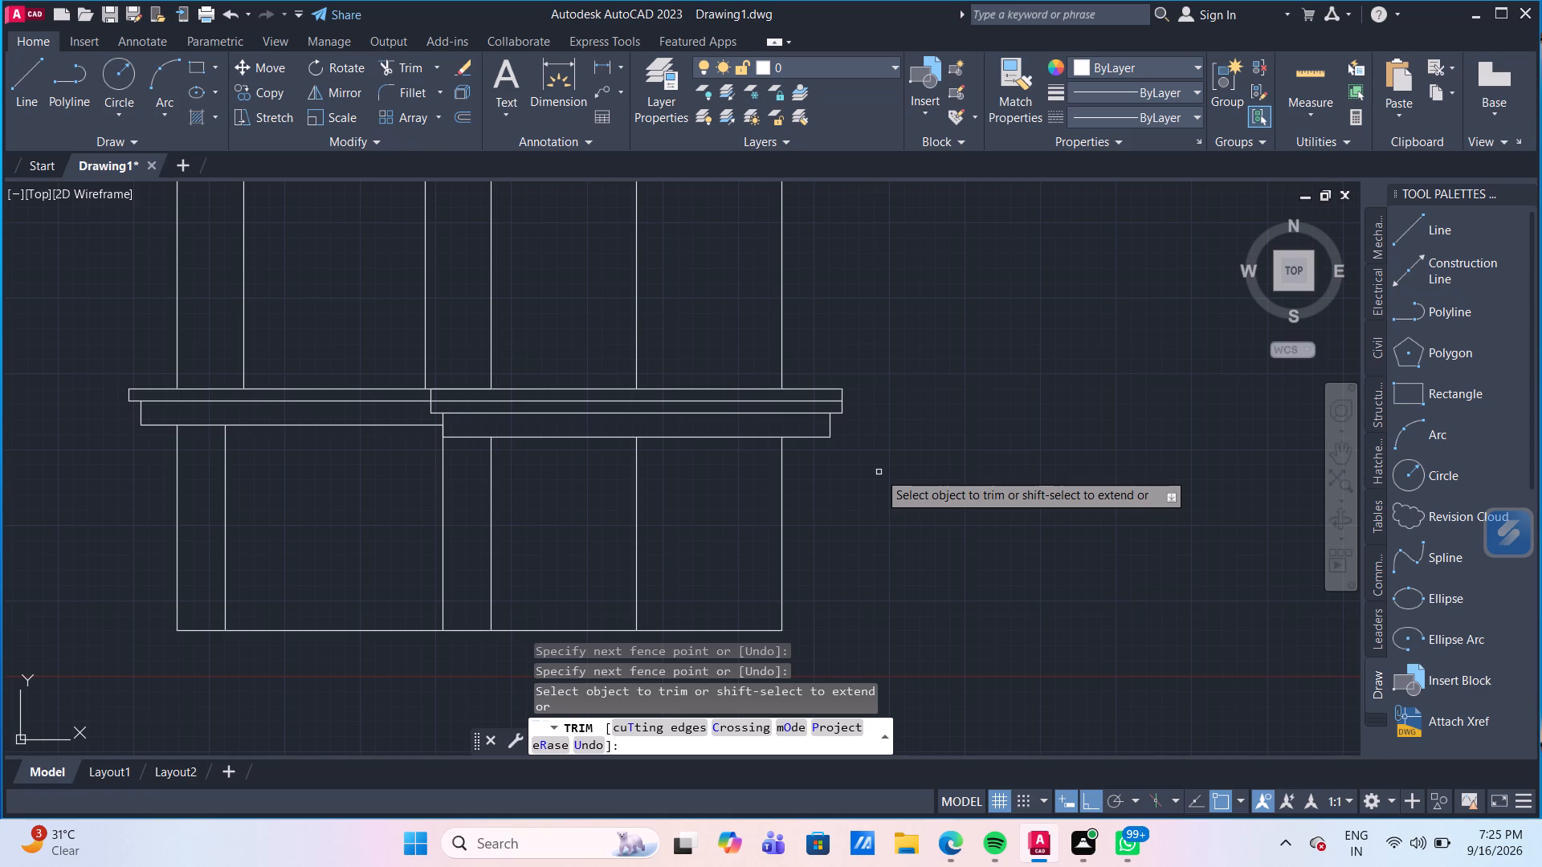
key("Escape")
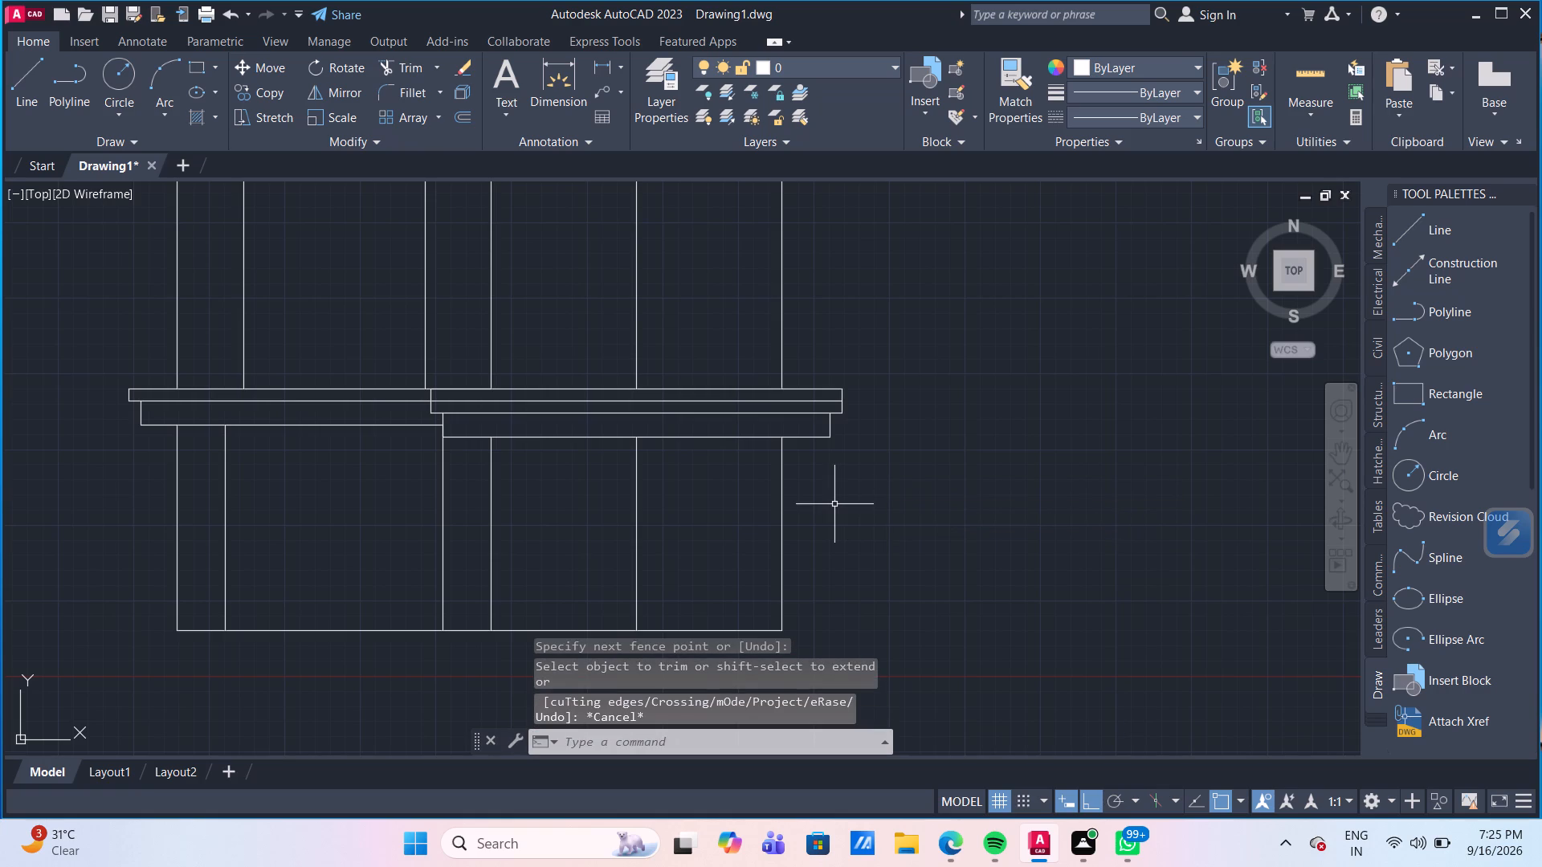
Draw connected cutting lines across the left ledge's height at its outer vertical line and 100 outward, joined along the top and bottom edges.
scroll(814, 435, "up", 2)
scroll(814, 435, "down", 2)
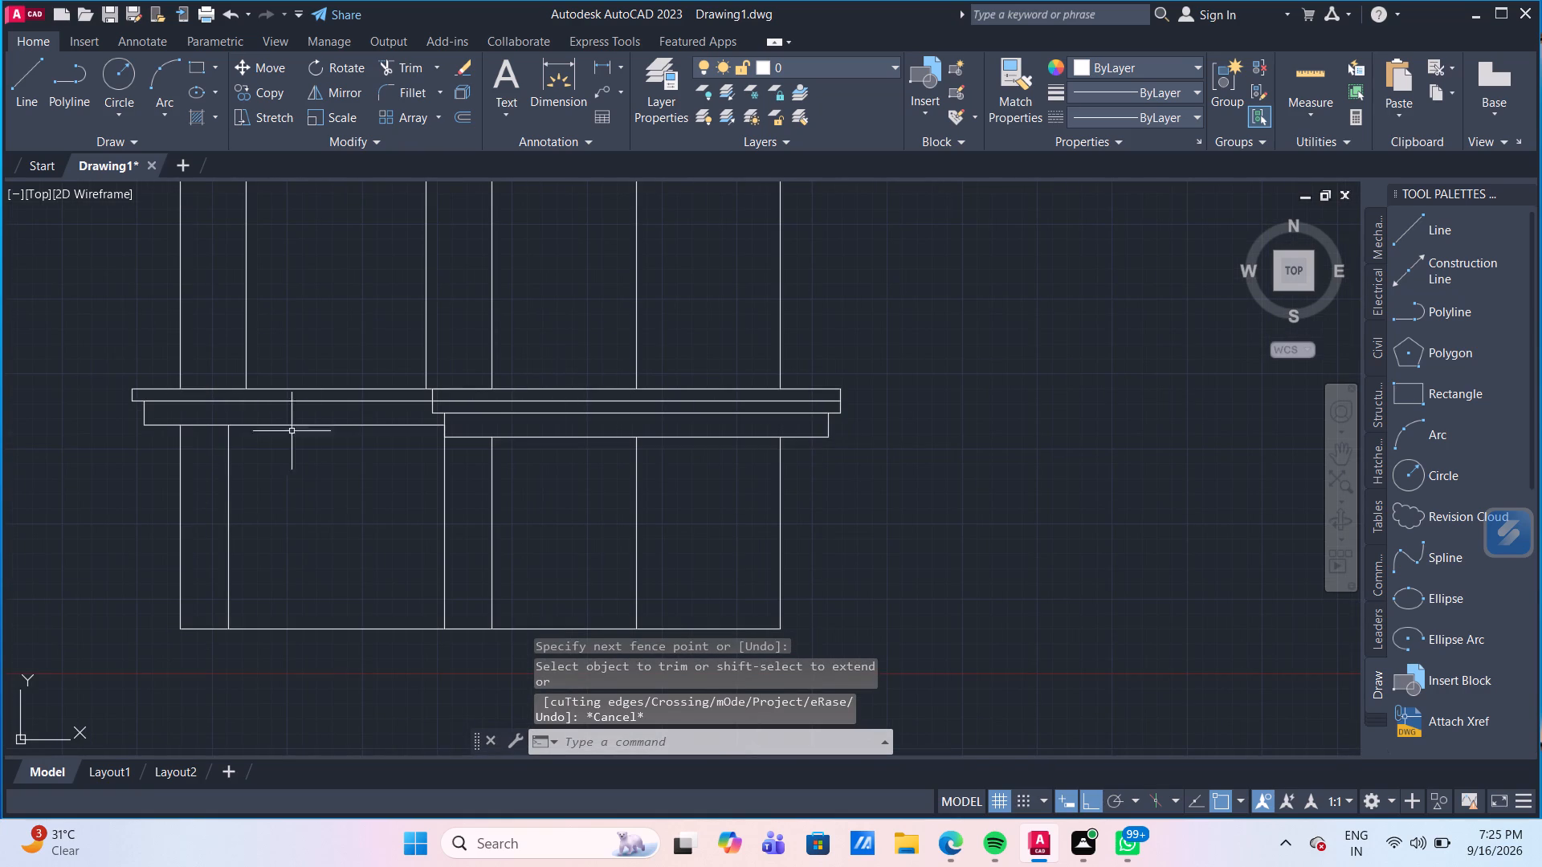
scroll(166, 433, "up", 2)
middle_click_drag(169, 433, 218, 477)
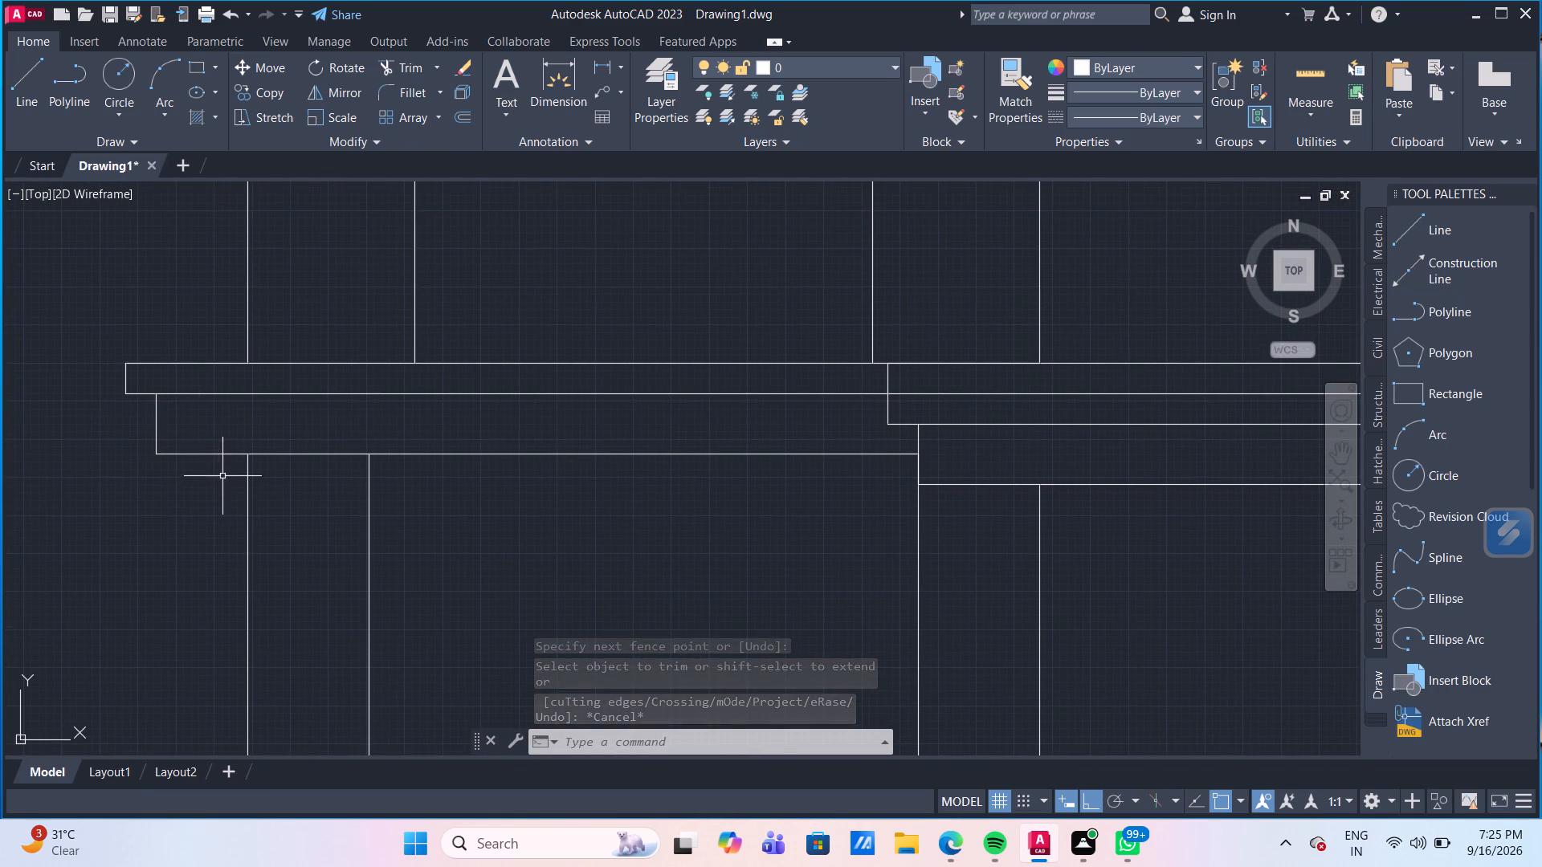
left_click(37, 91)
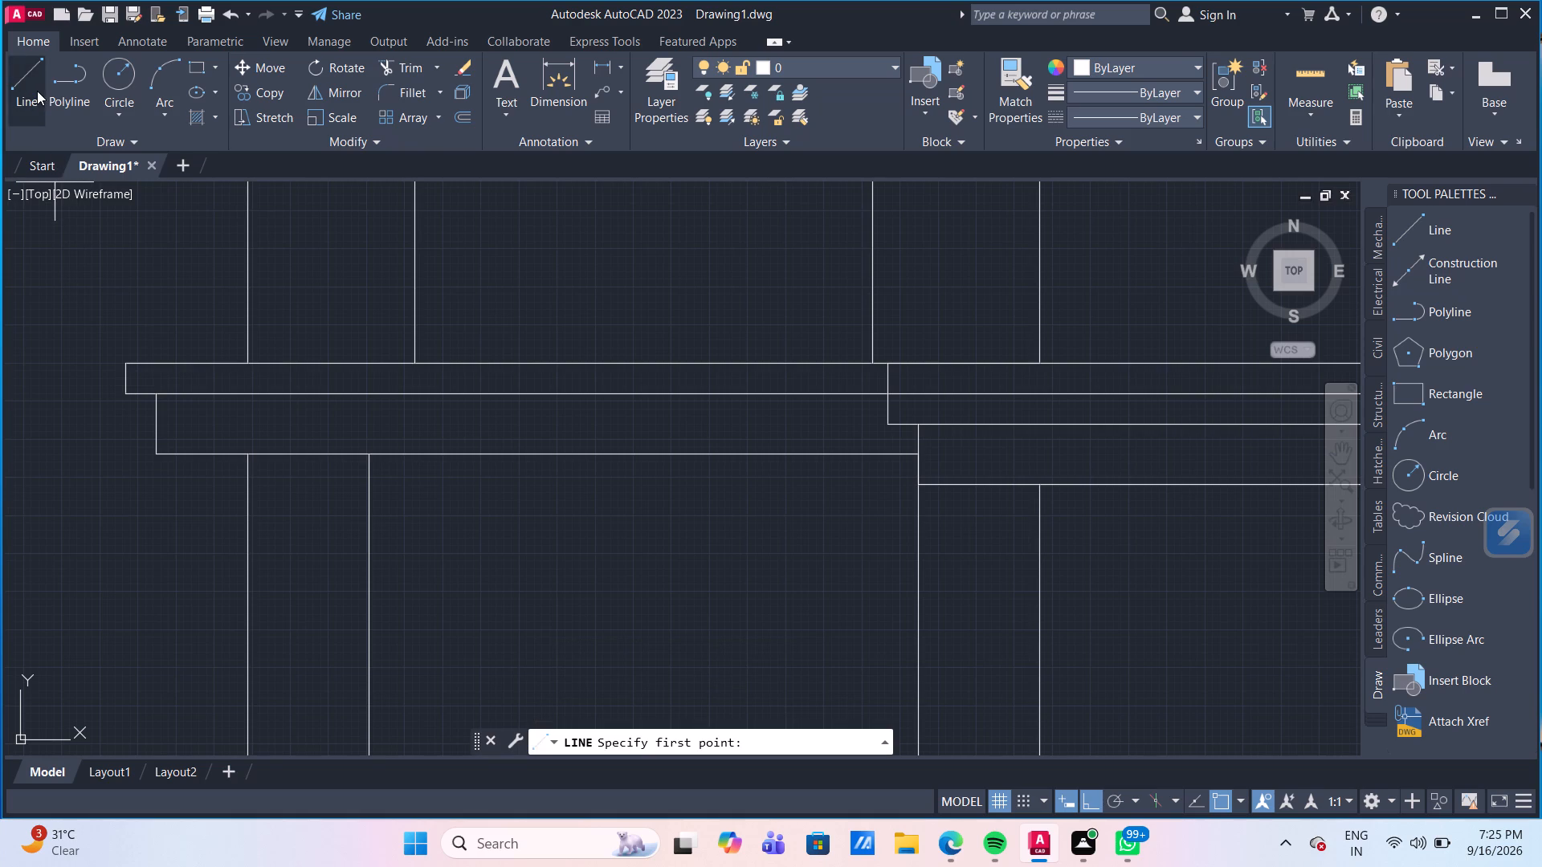
left_click(248, 453)
left_click(251, 367)
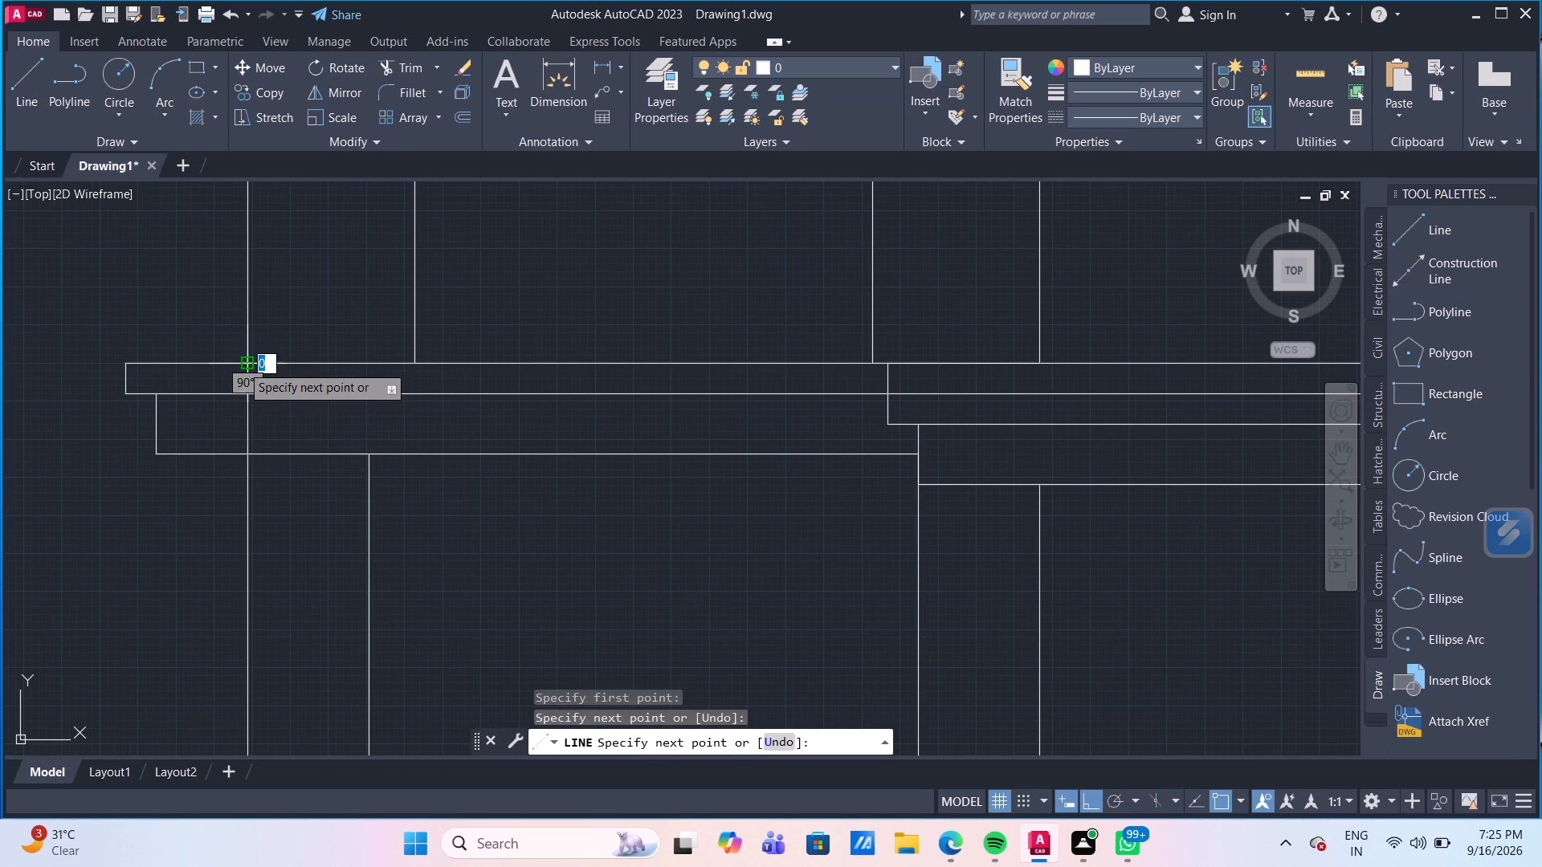
type("100")
key("Return")
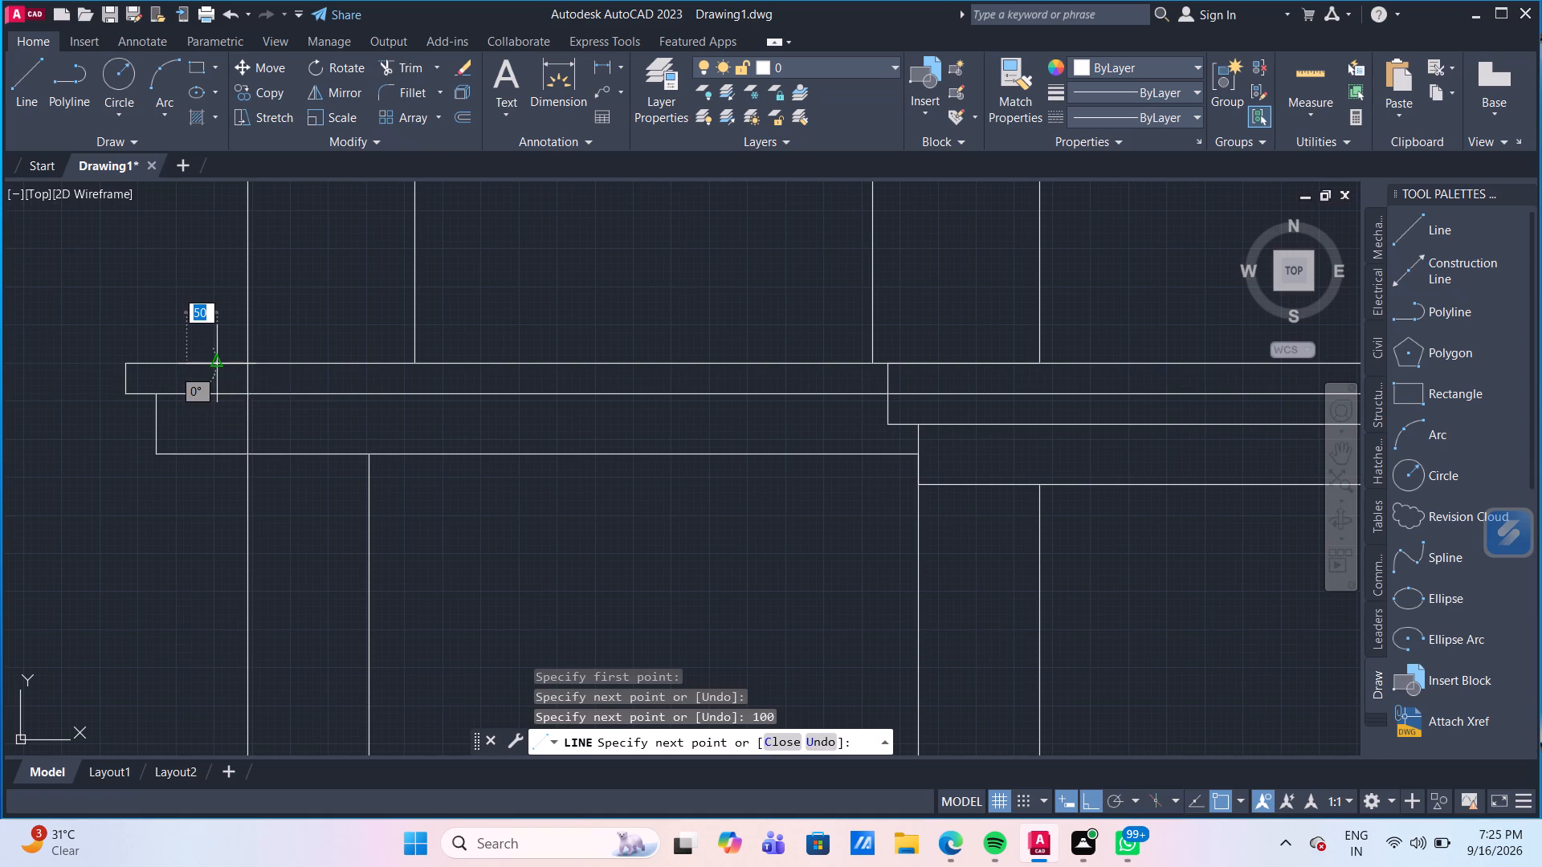
left_click(186, 455)
left_click(248, 457)
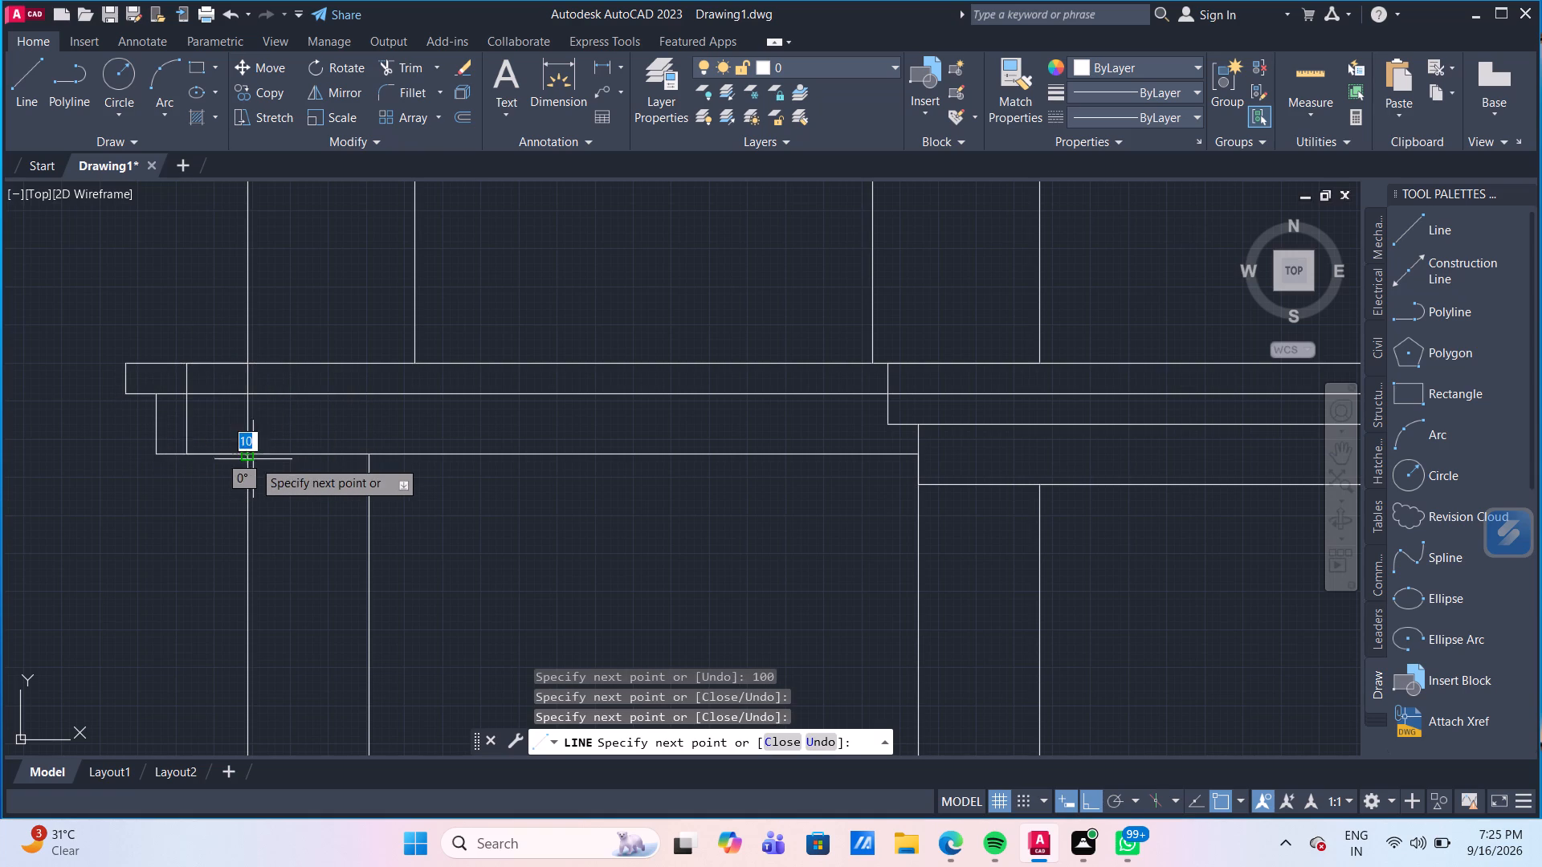
key("Escape")
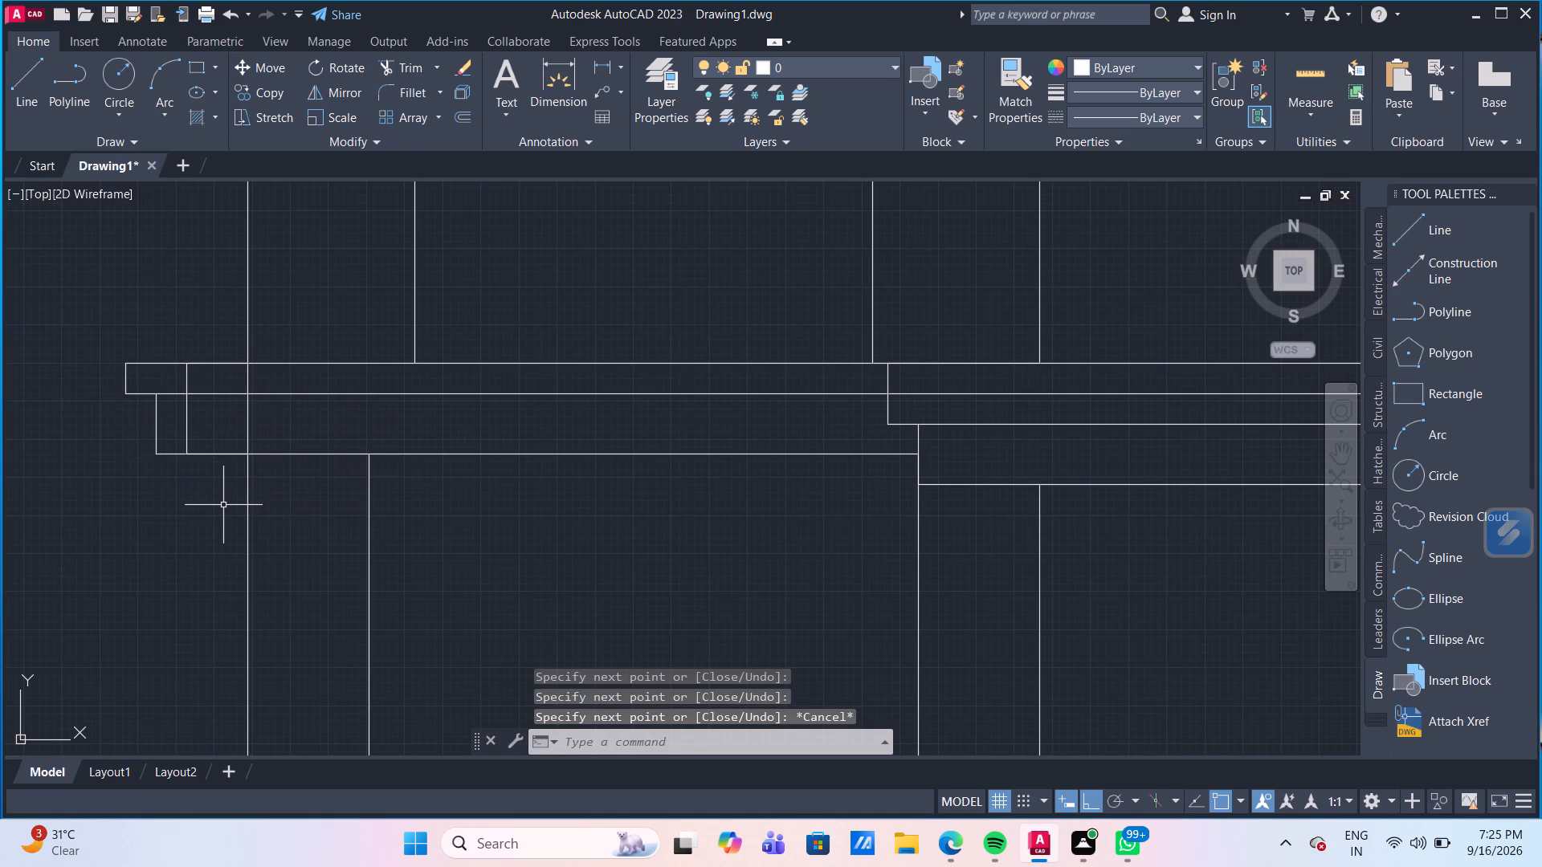
Trim the left ledge's three horizontal lines between the two cutting lines, and remove the vertical segments of both cutting lines.
type("TR")
key("Return")
left_click(223, 505)
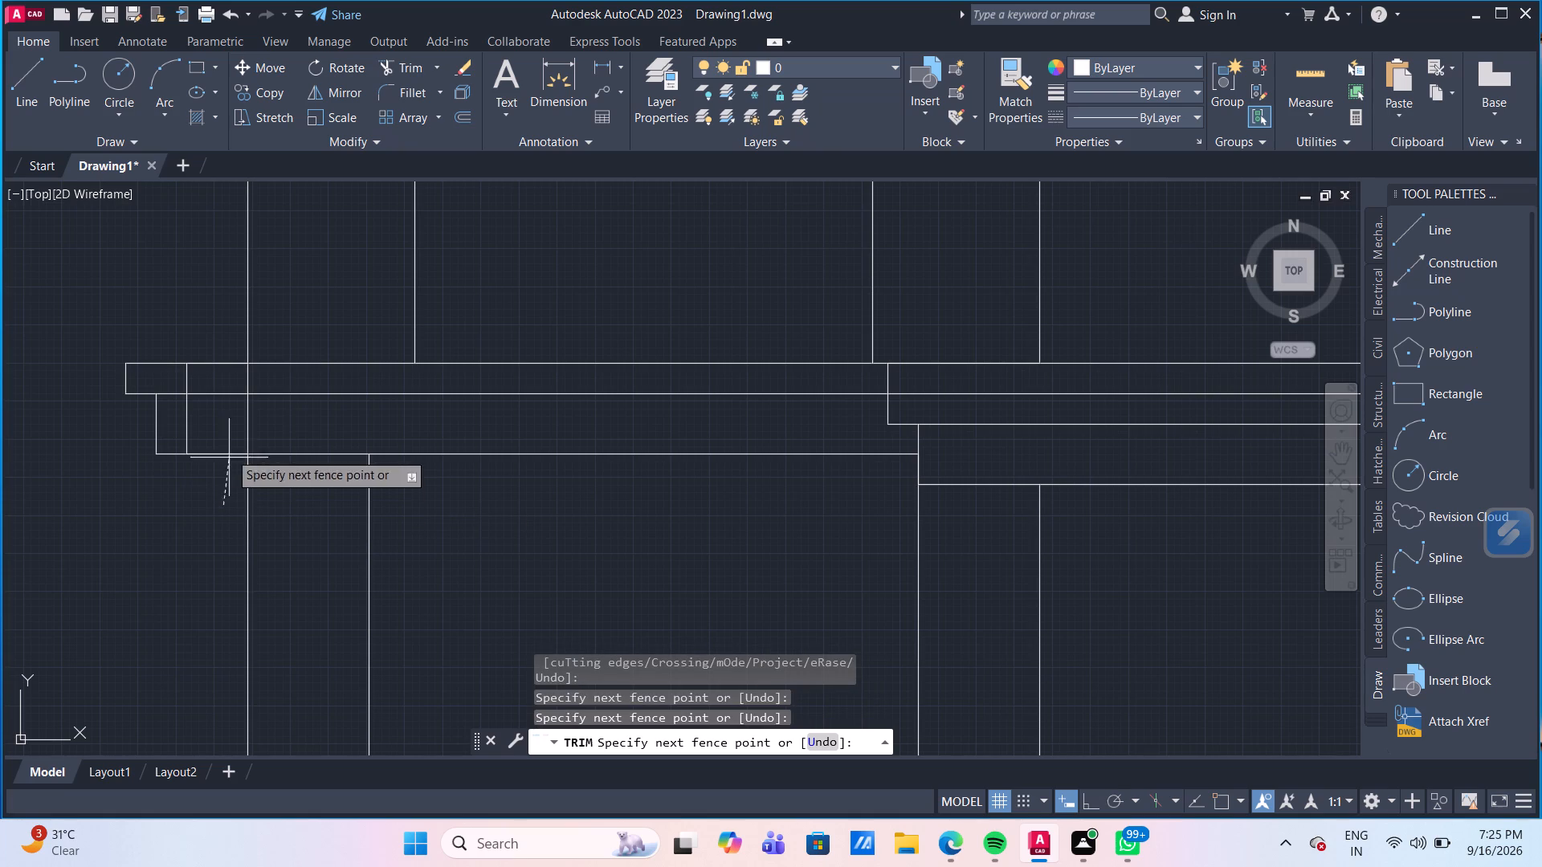
left_click(213, 312)
left_click(245, 374)
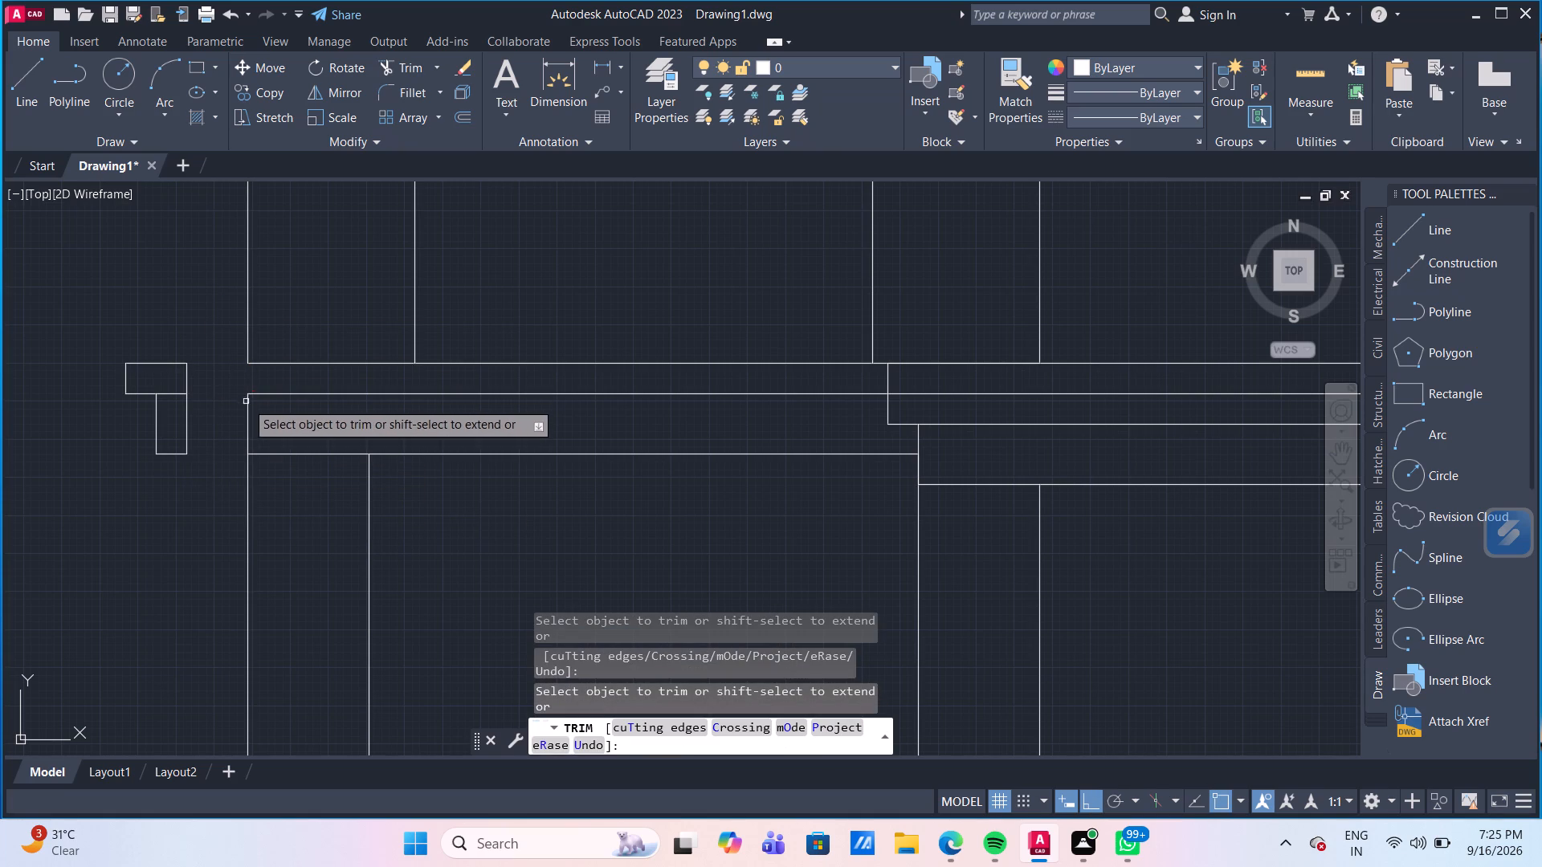
left_click(249, 417)
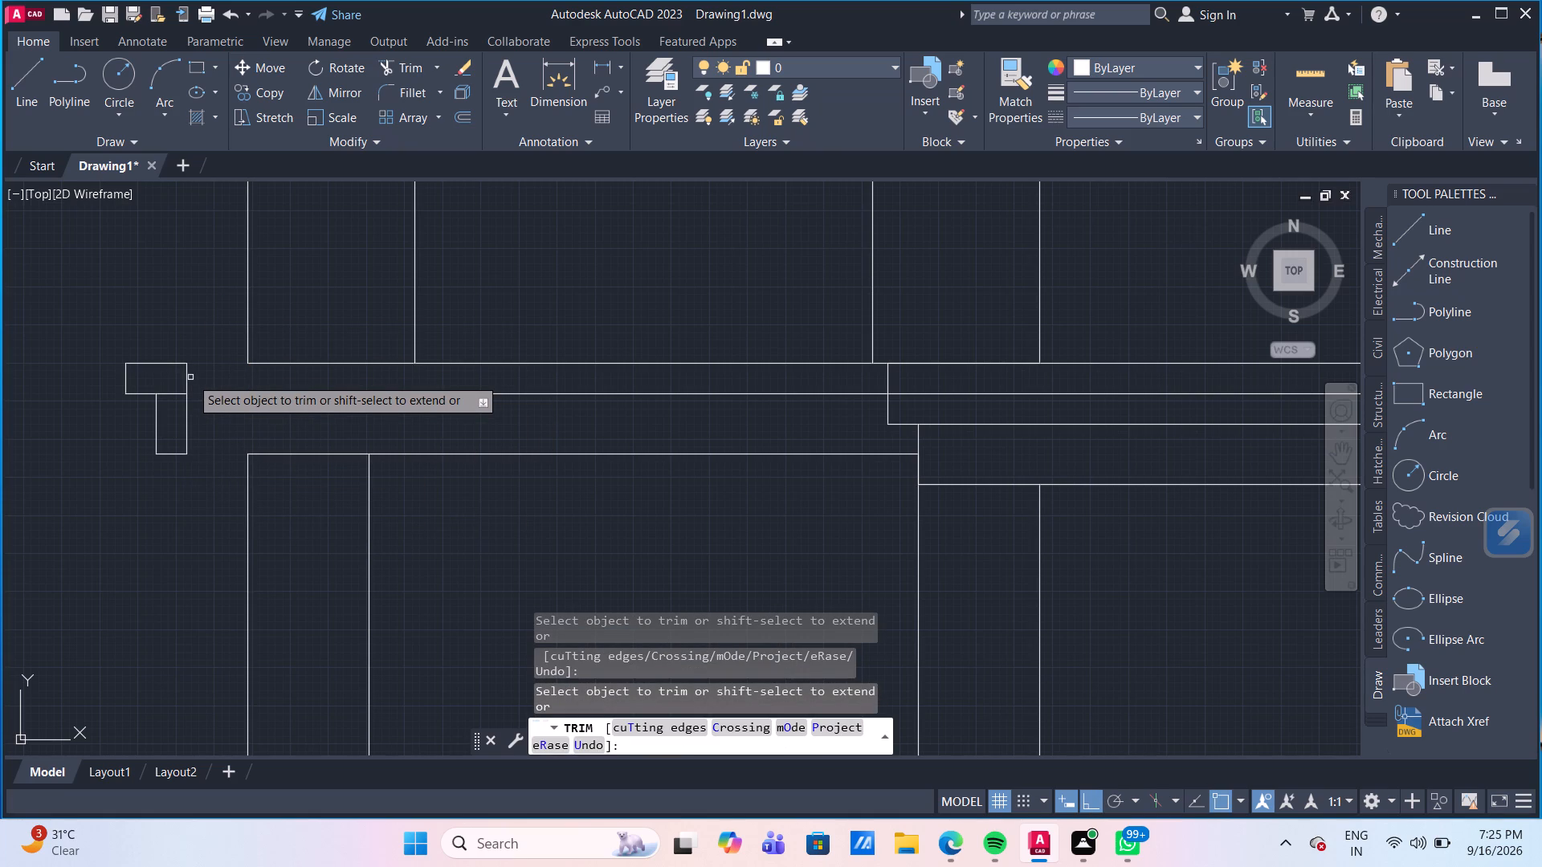
left_click(188, 376)
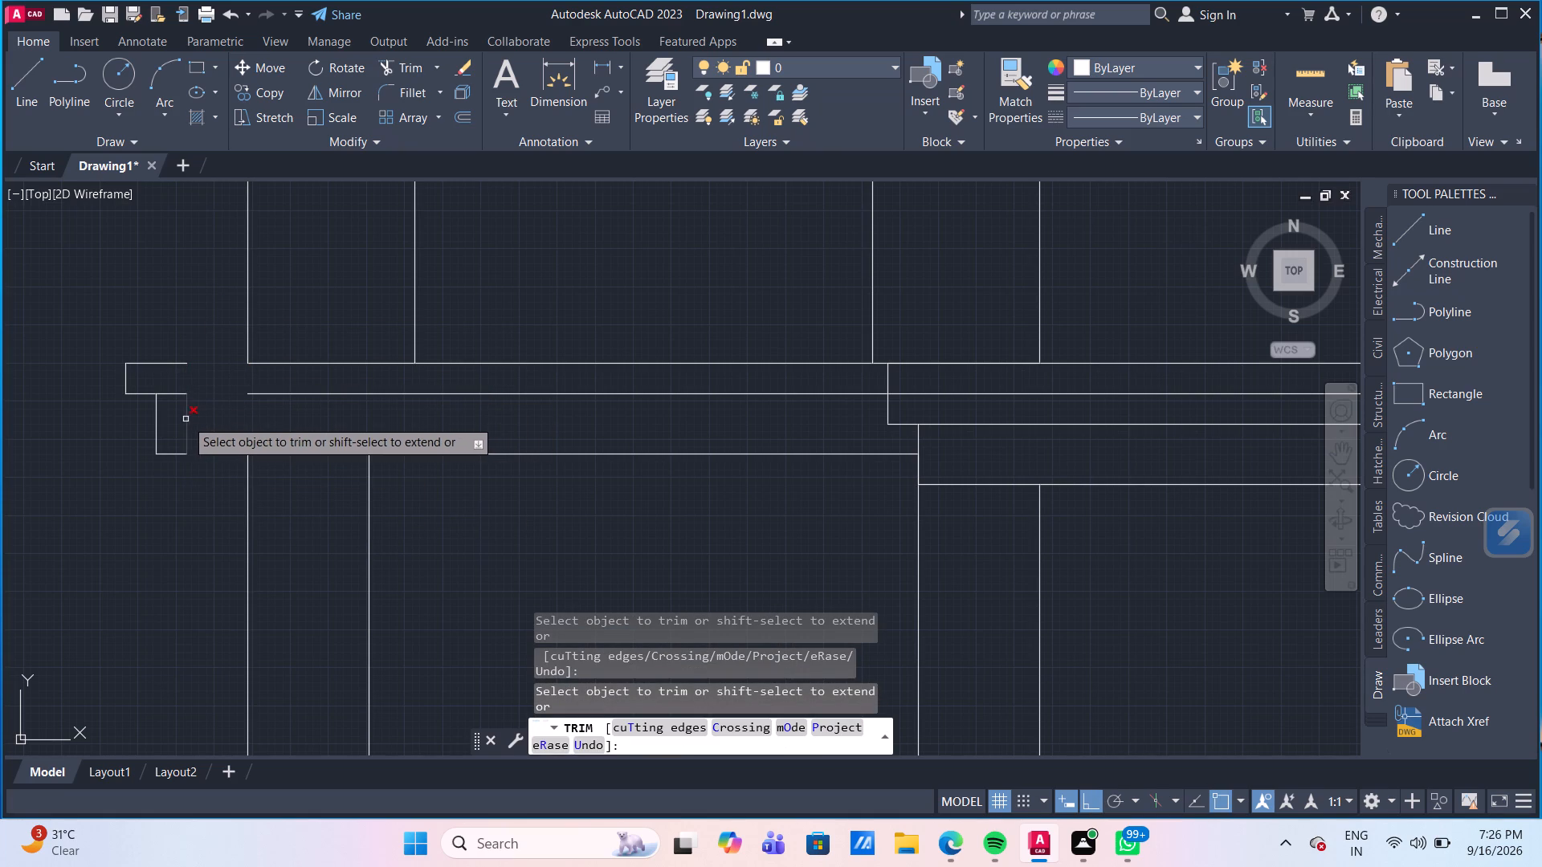
left_click(185, 420)
key("Escape")
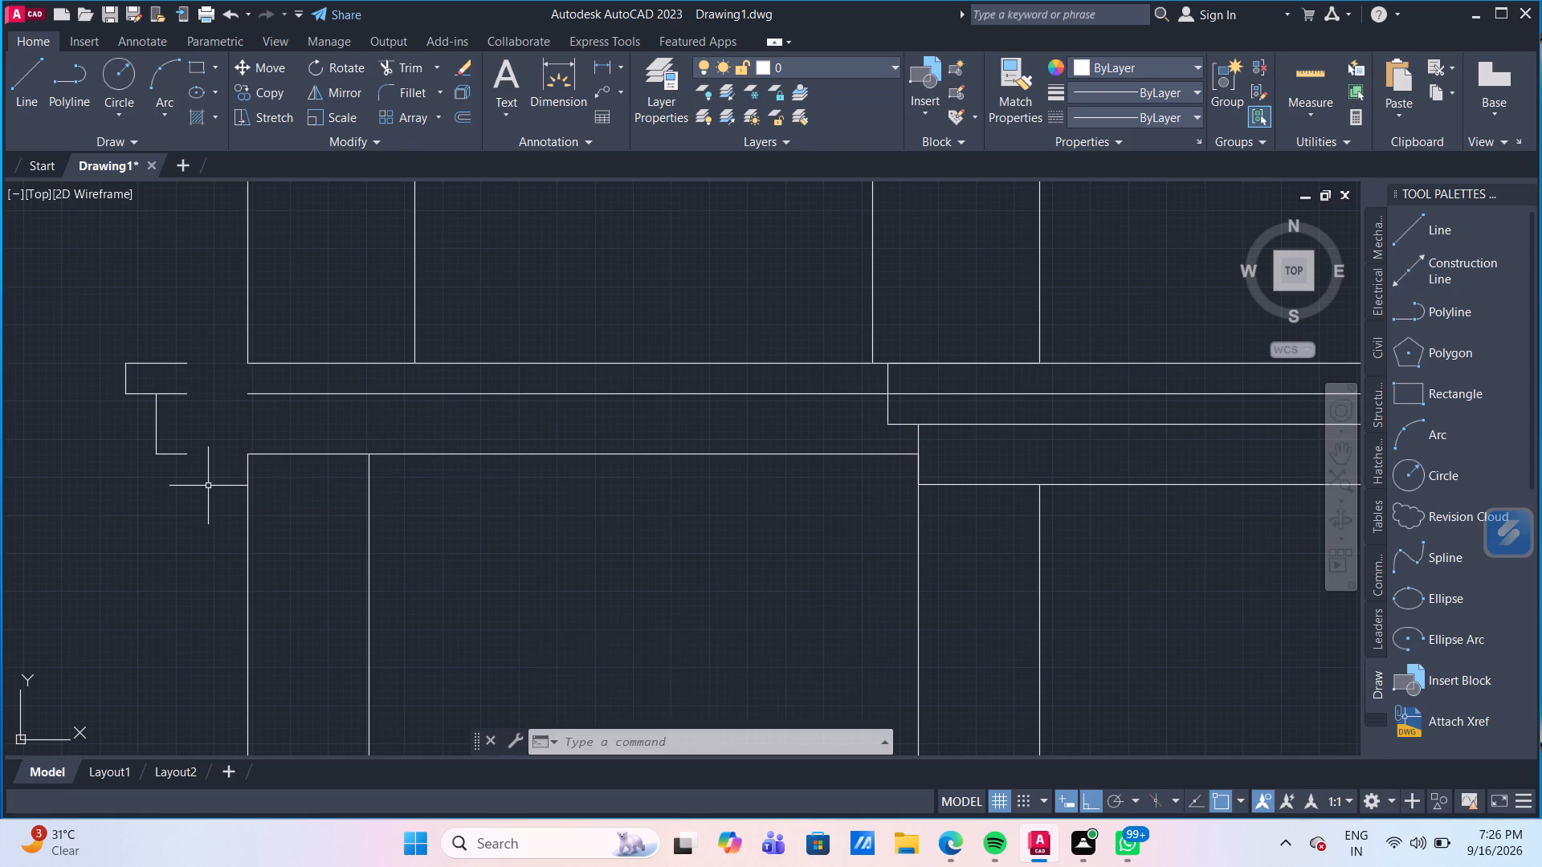
Move the detached left ledge end 100 inward, from its top line's inner end to the outer vertical line.
left_click(208, 486)
left_click(108, 317)
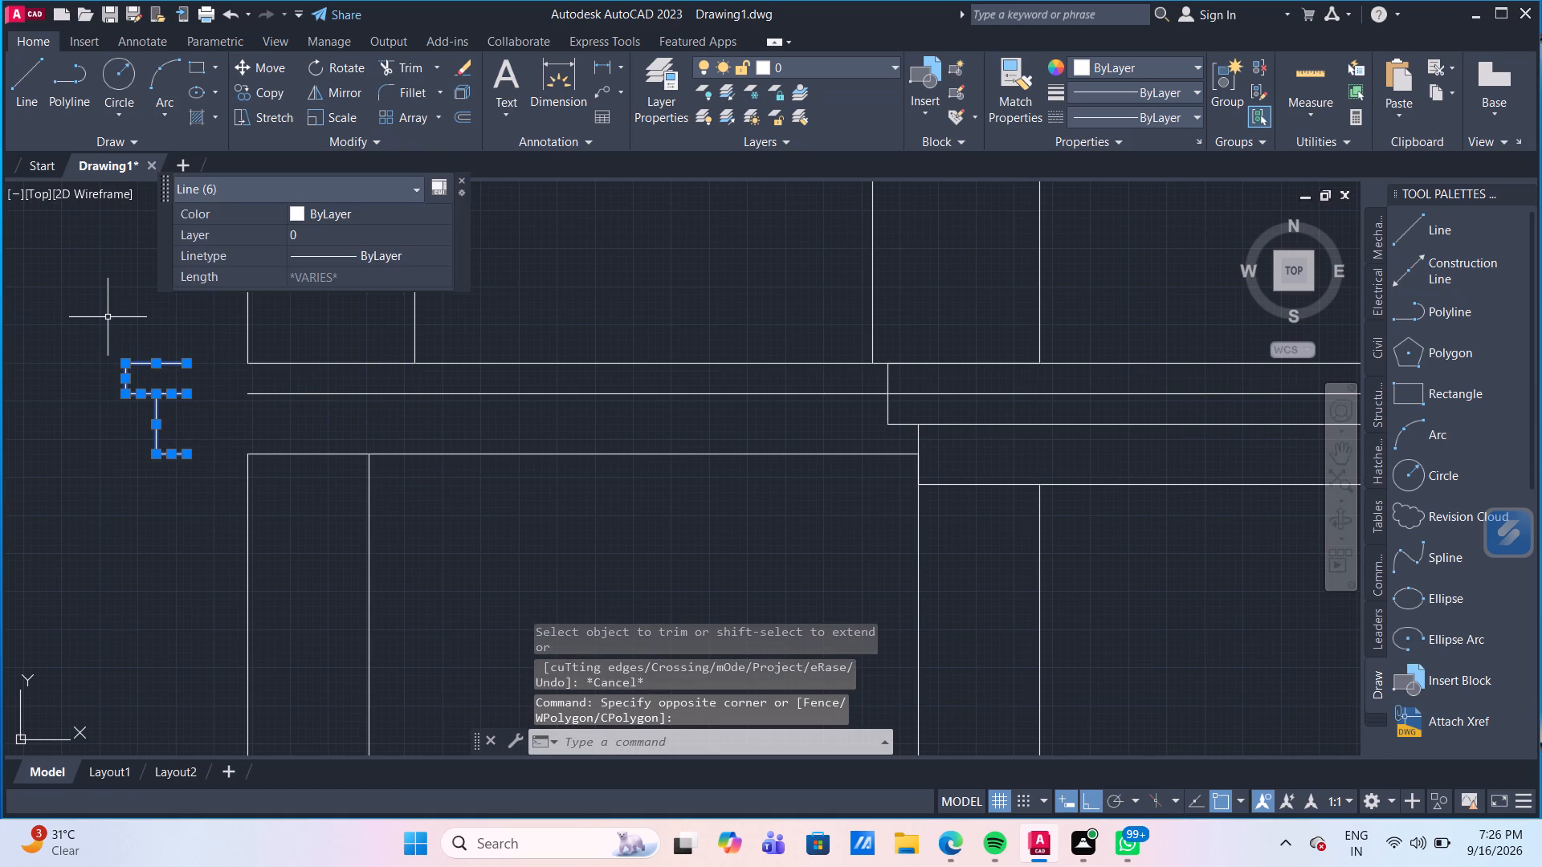
key("m")
key("Return")
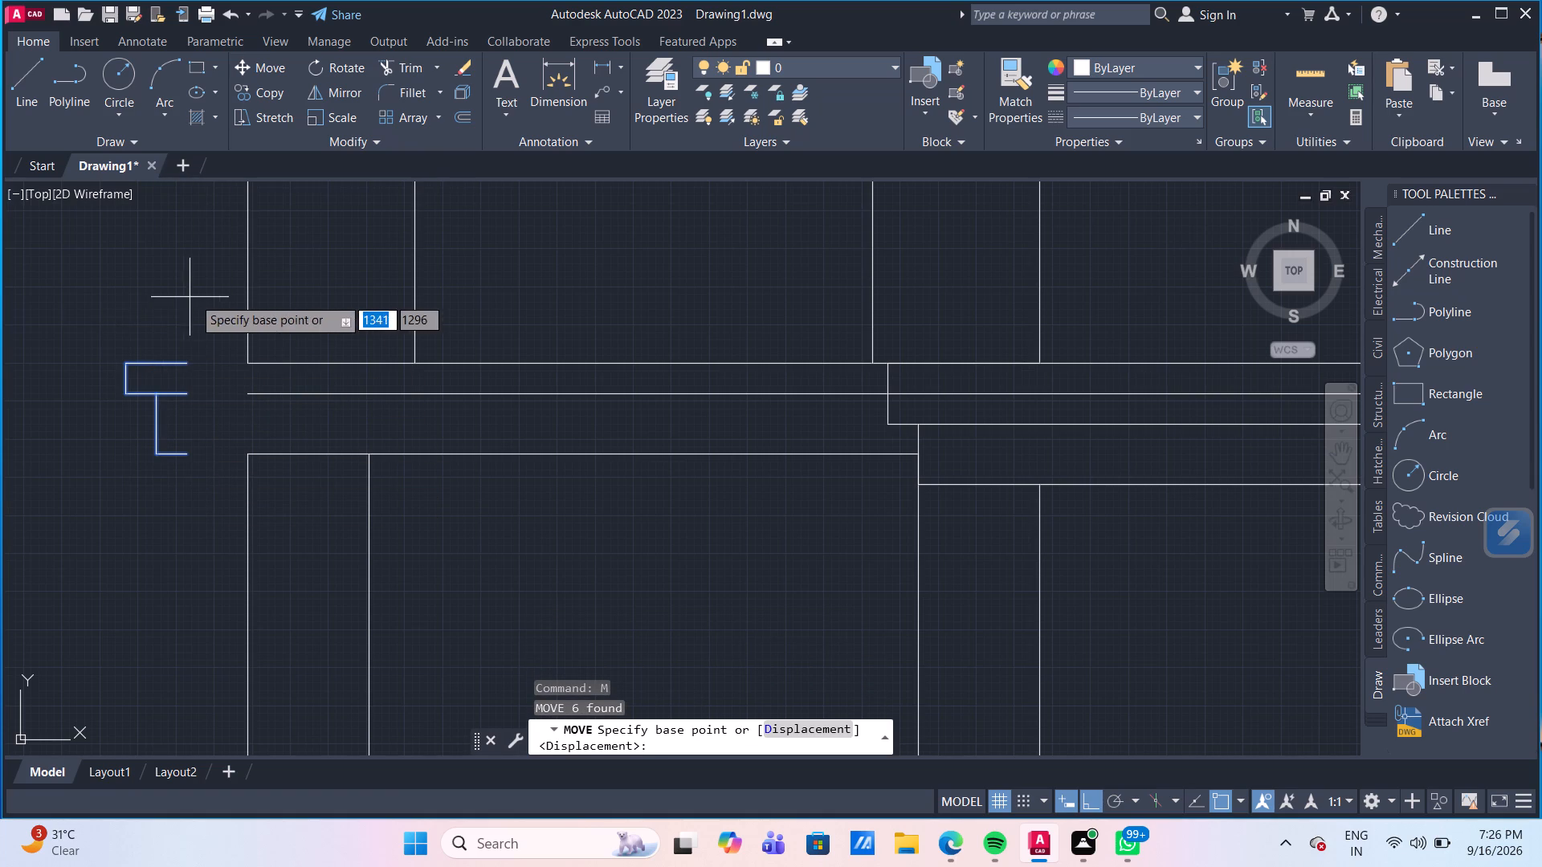
left_click(188, 362)
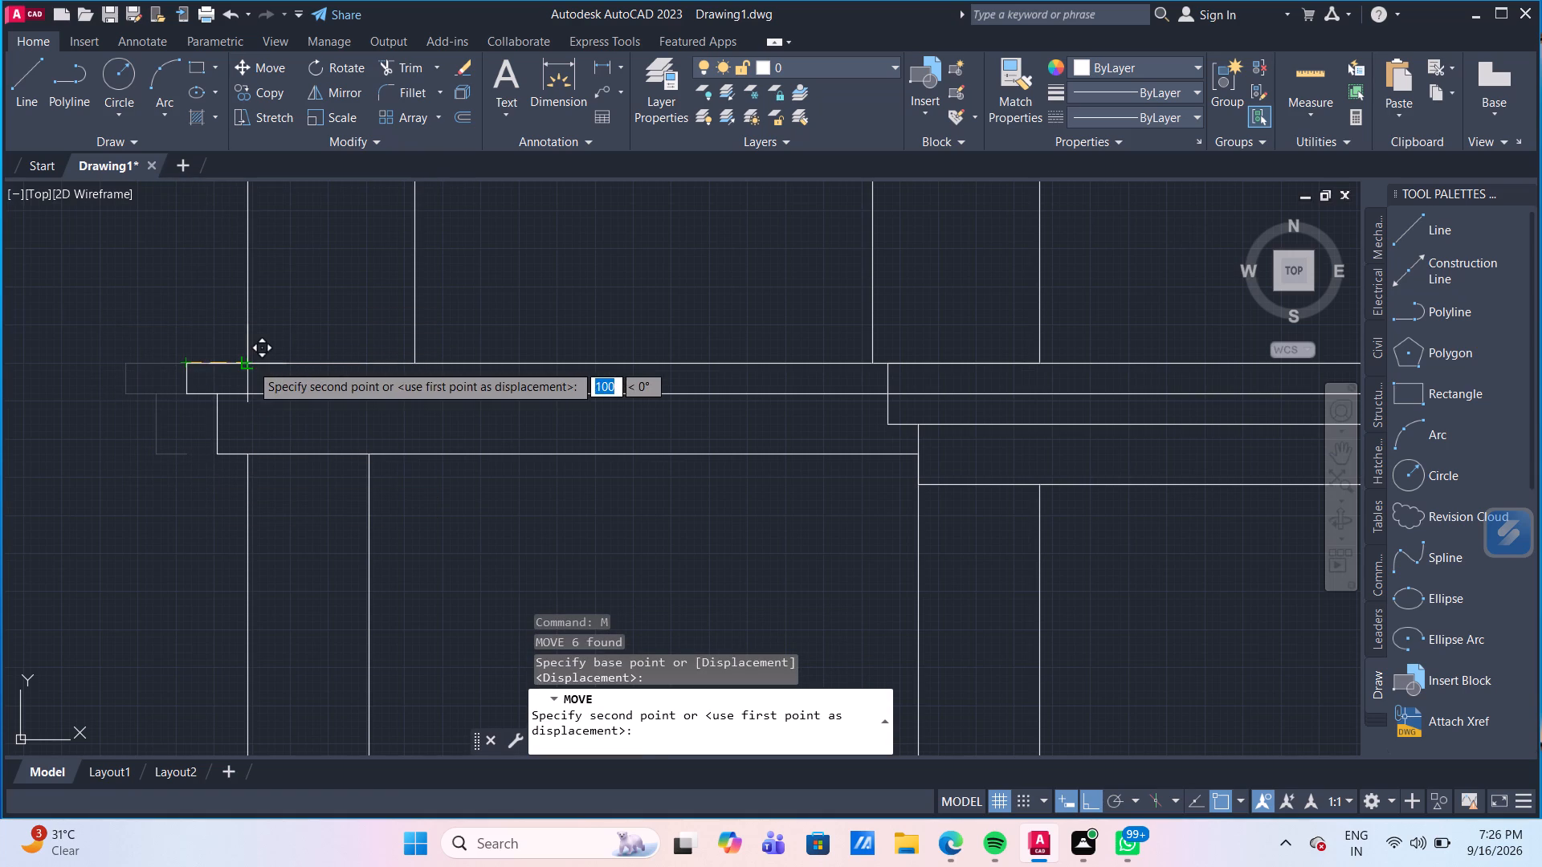
left_click(251, 364)
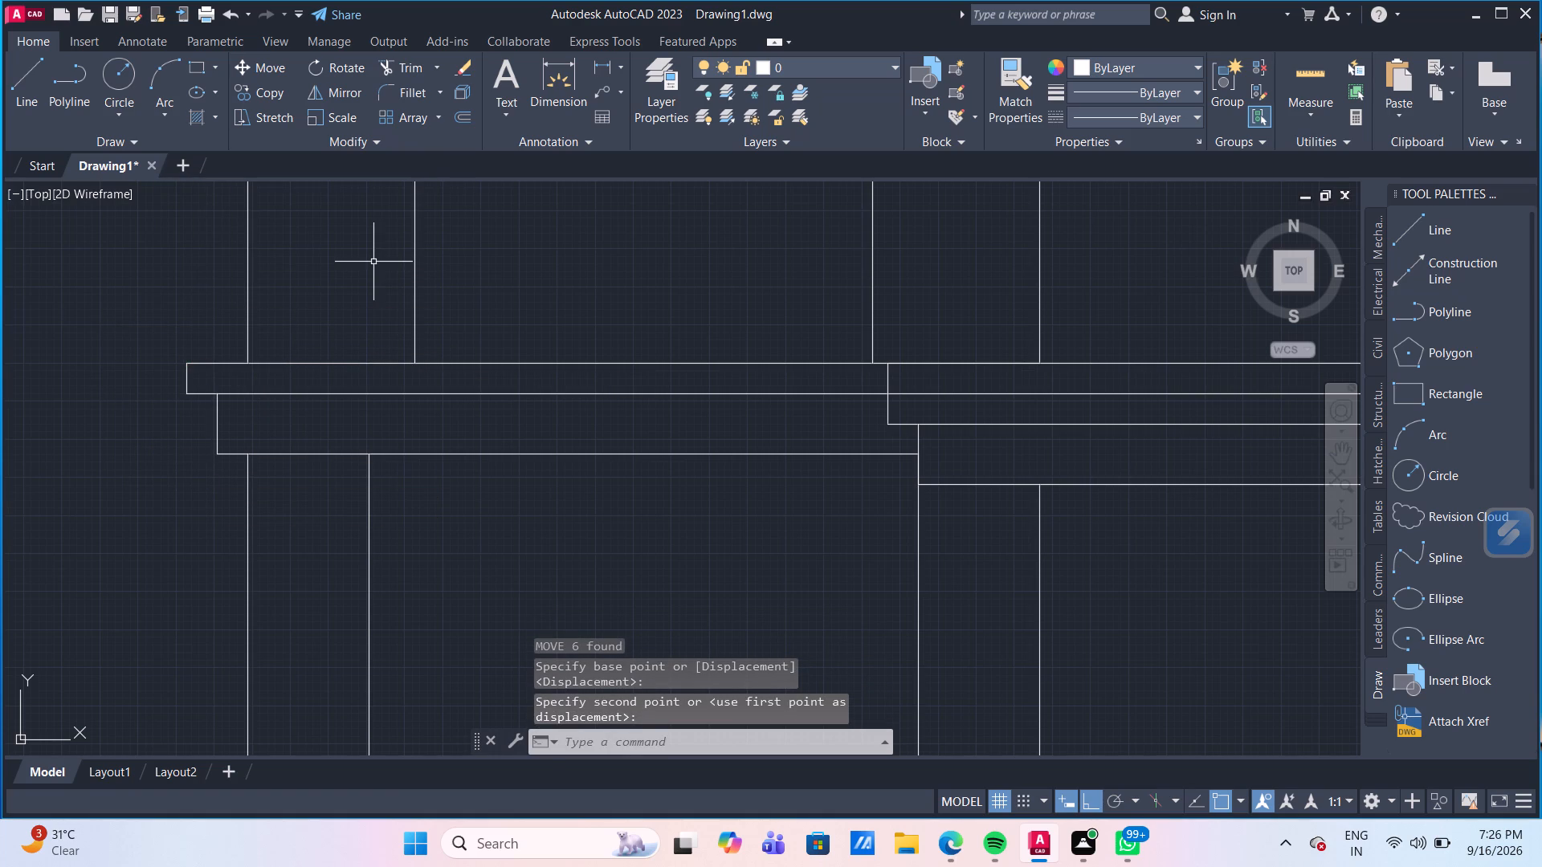
key("Escape")
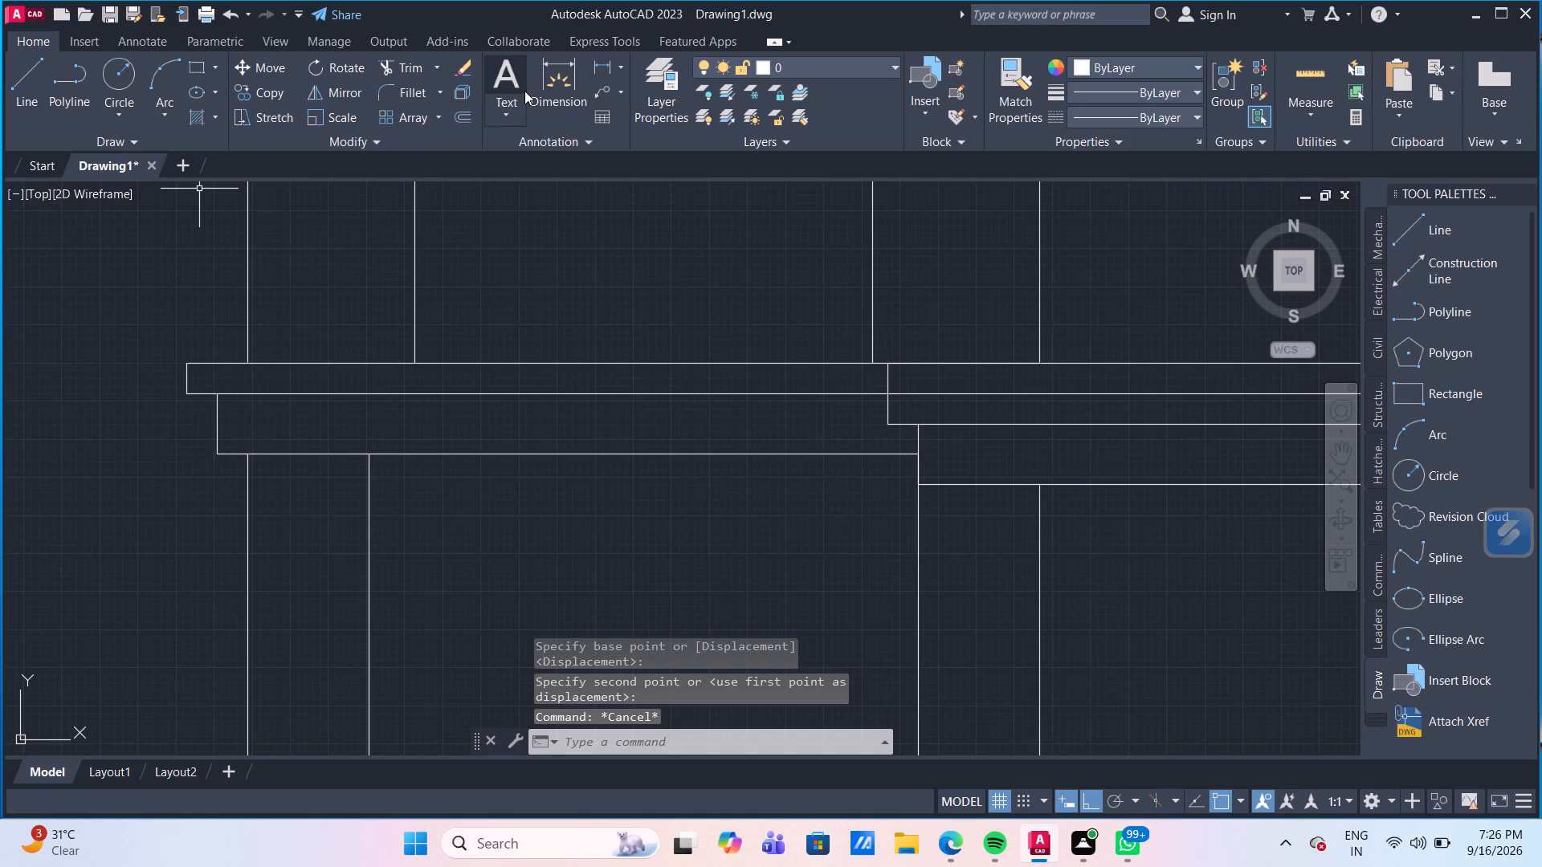
Measure the left ledge's overhang from the outer vertical line to its outer top corner.
left_click(550, 92)
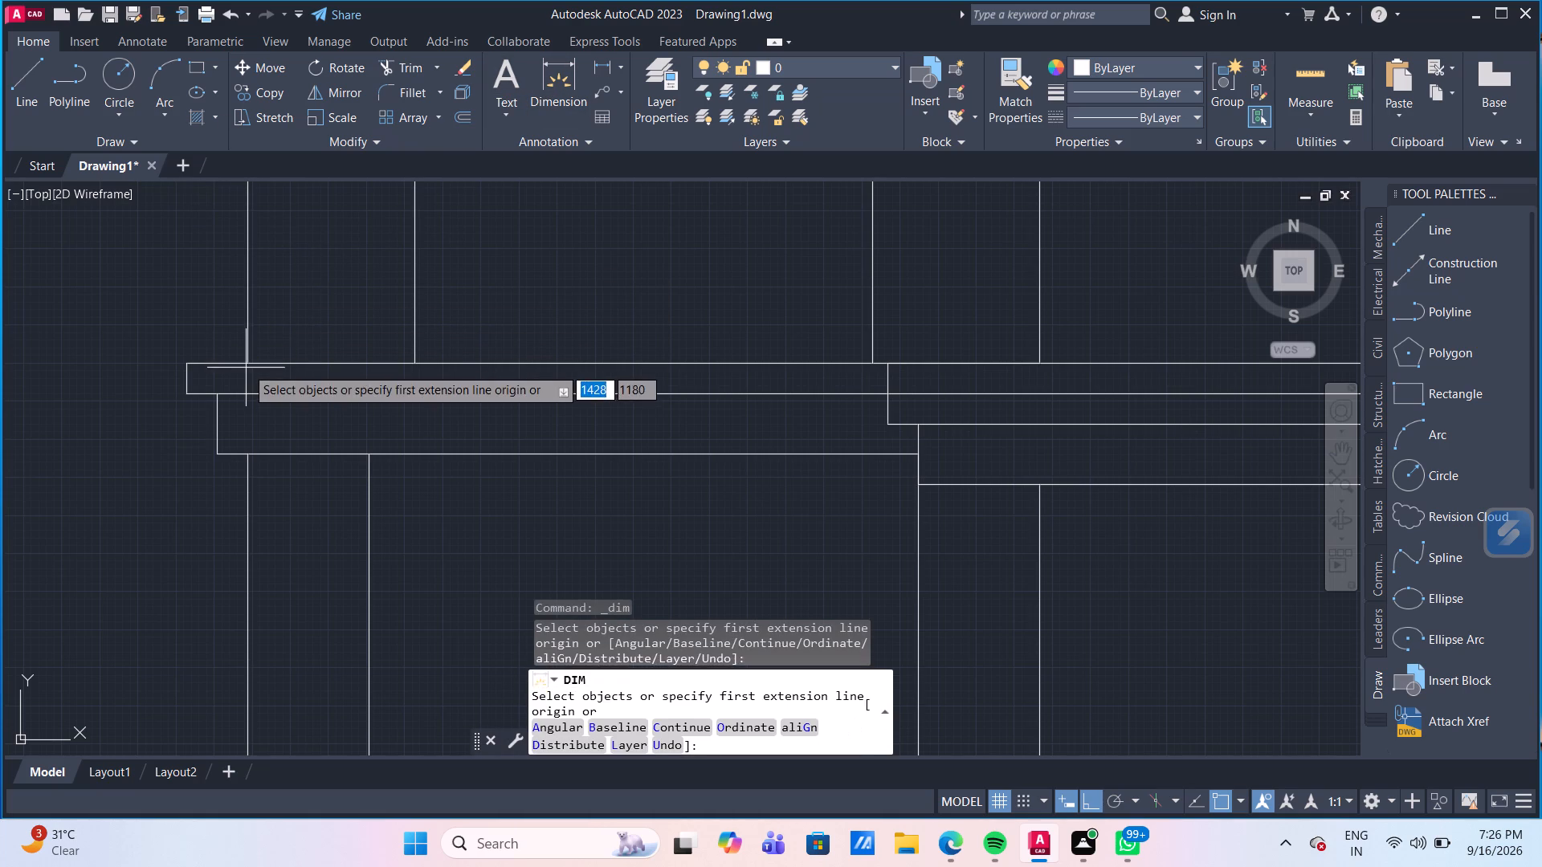
left_click(247, 361)
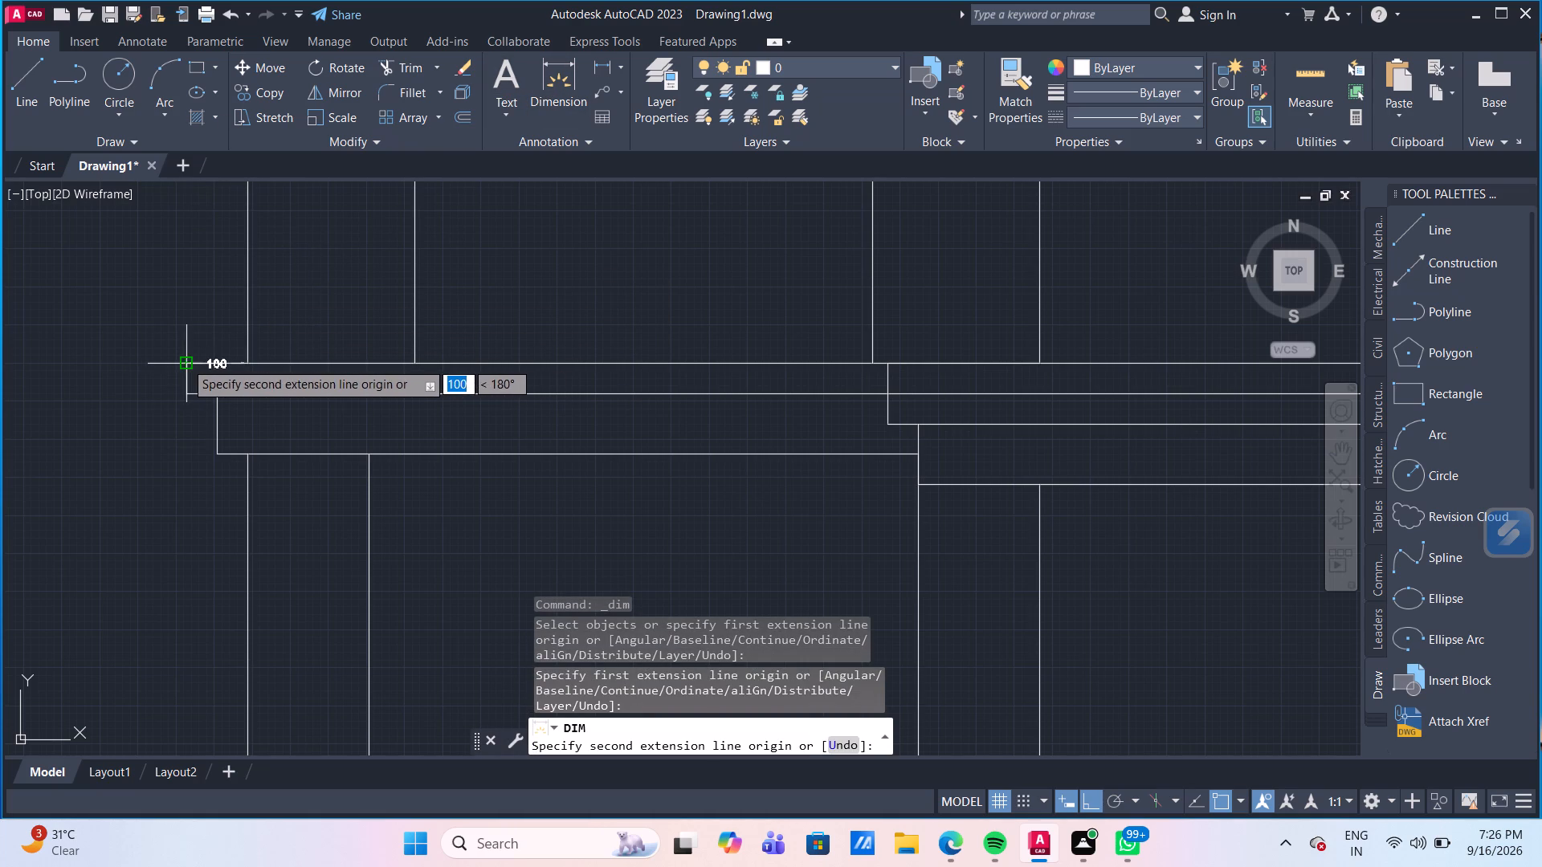
left_click(185, 361)
key("Escape")
Draw connected cutting lines across the right ledge's height at its outer vertical line and 100 outward, joined along the bottom edge.
scroll(383, 310, "down", 1)
scroll(478, 450, "down", 3)
scroll(552, 468, "up", 1)
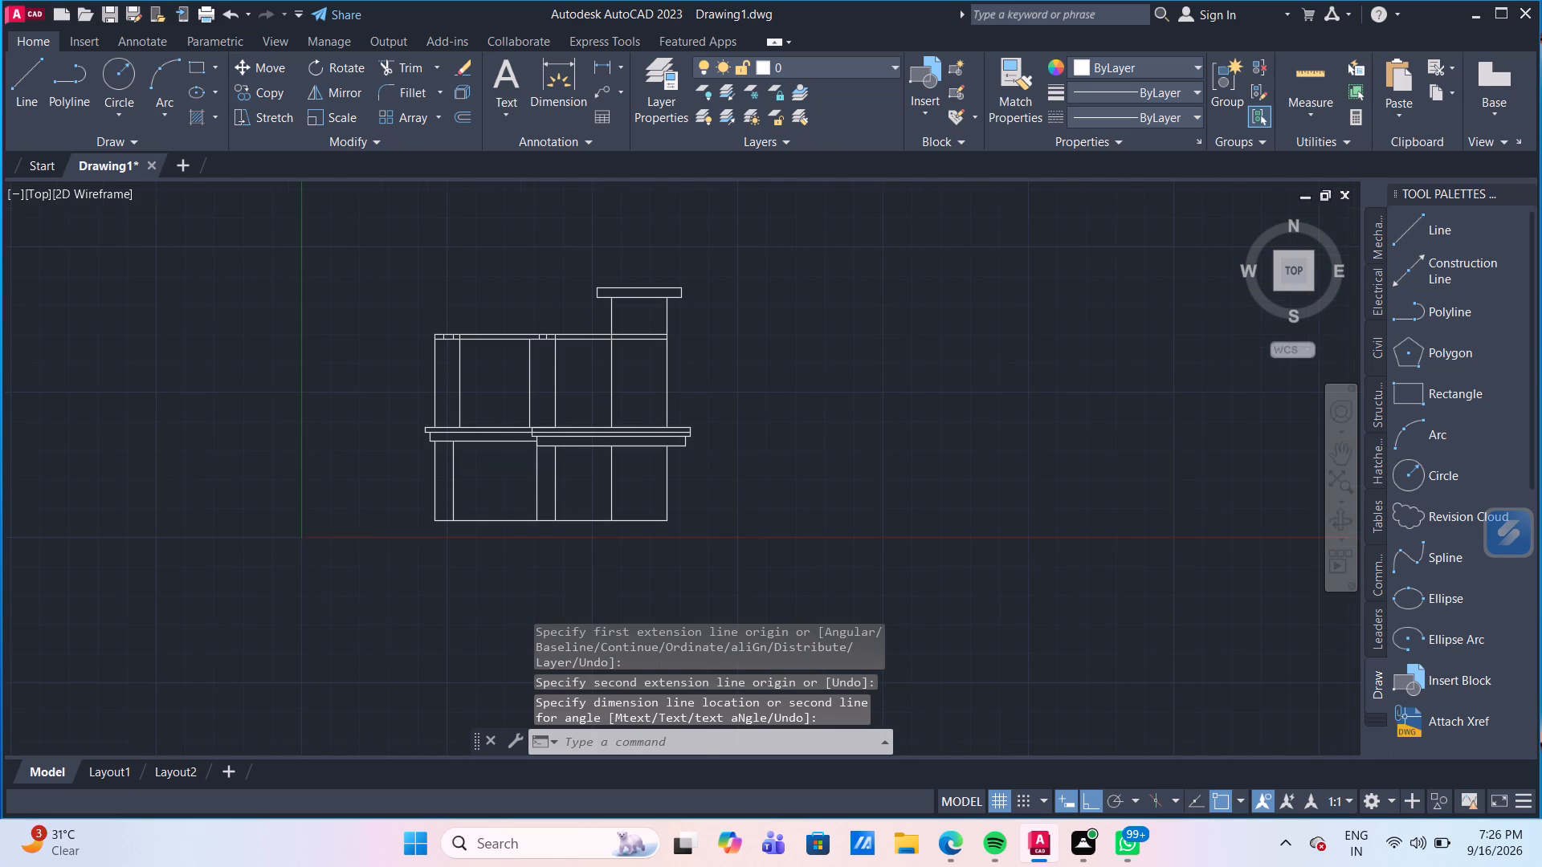
scroll(773, 432, "up", 2)
middle_click_drag(691, 460, 651, 467)
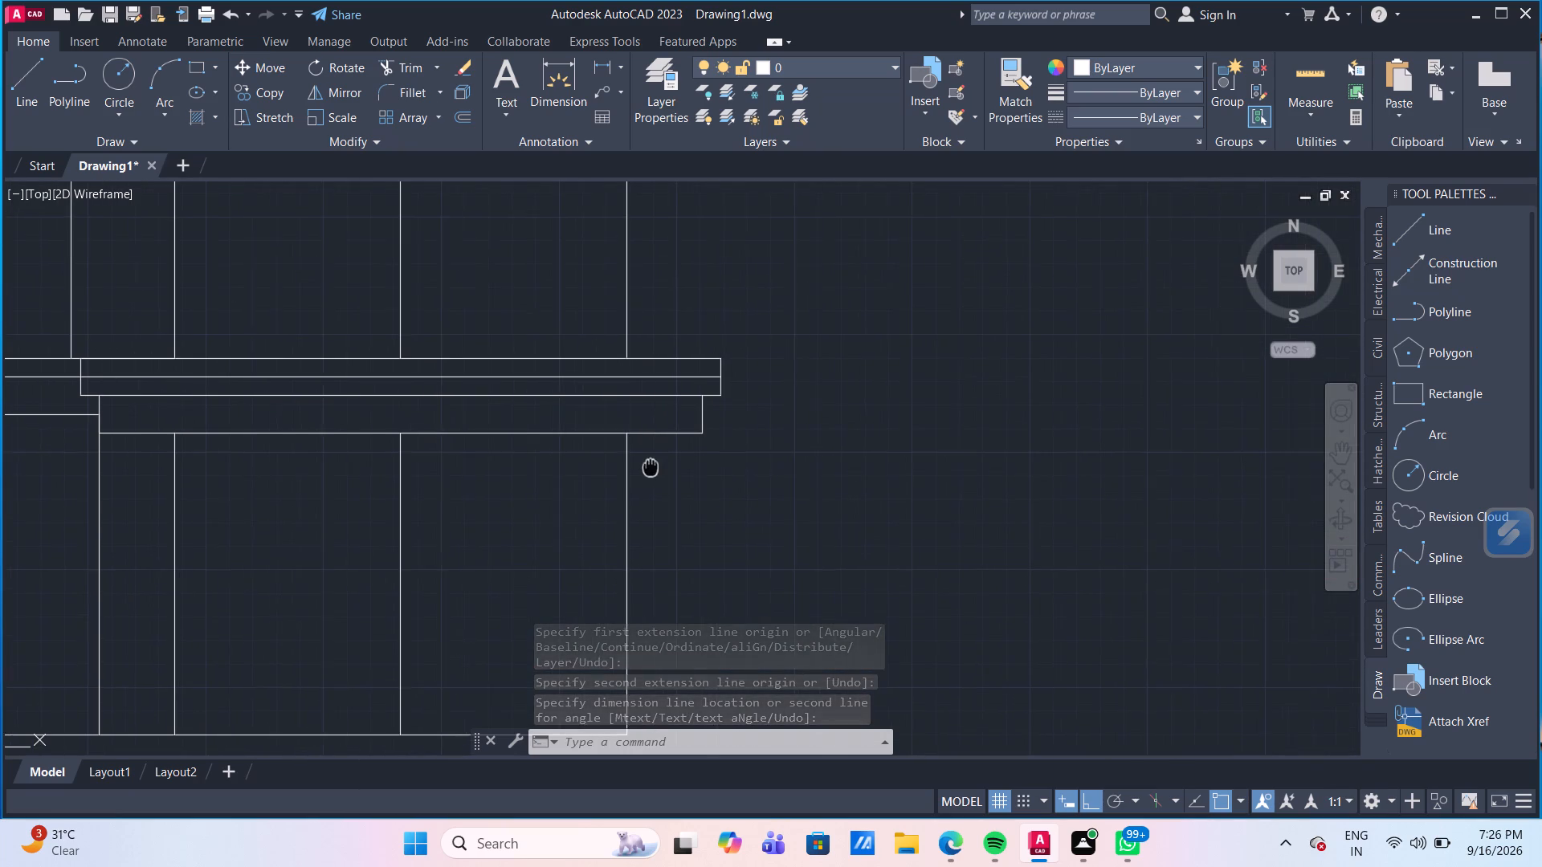
middle_click_drag(651, 467, 651, 490)
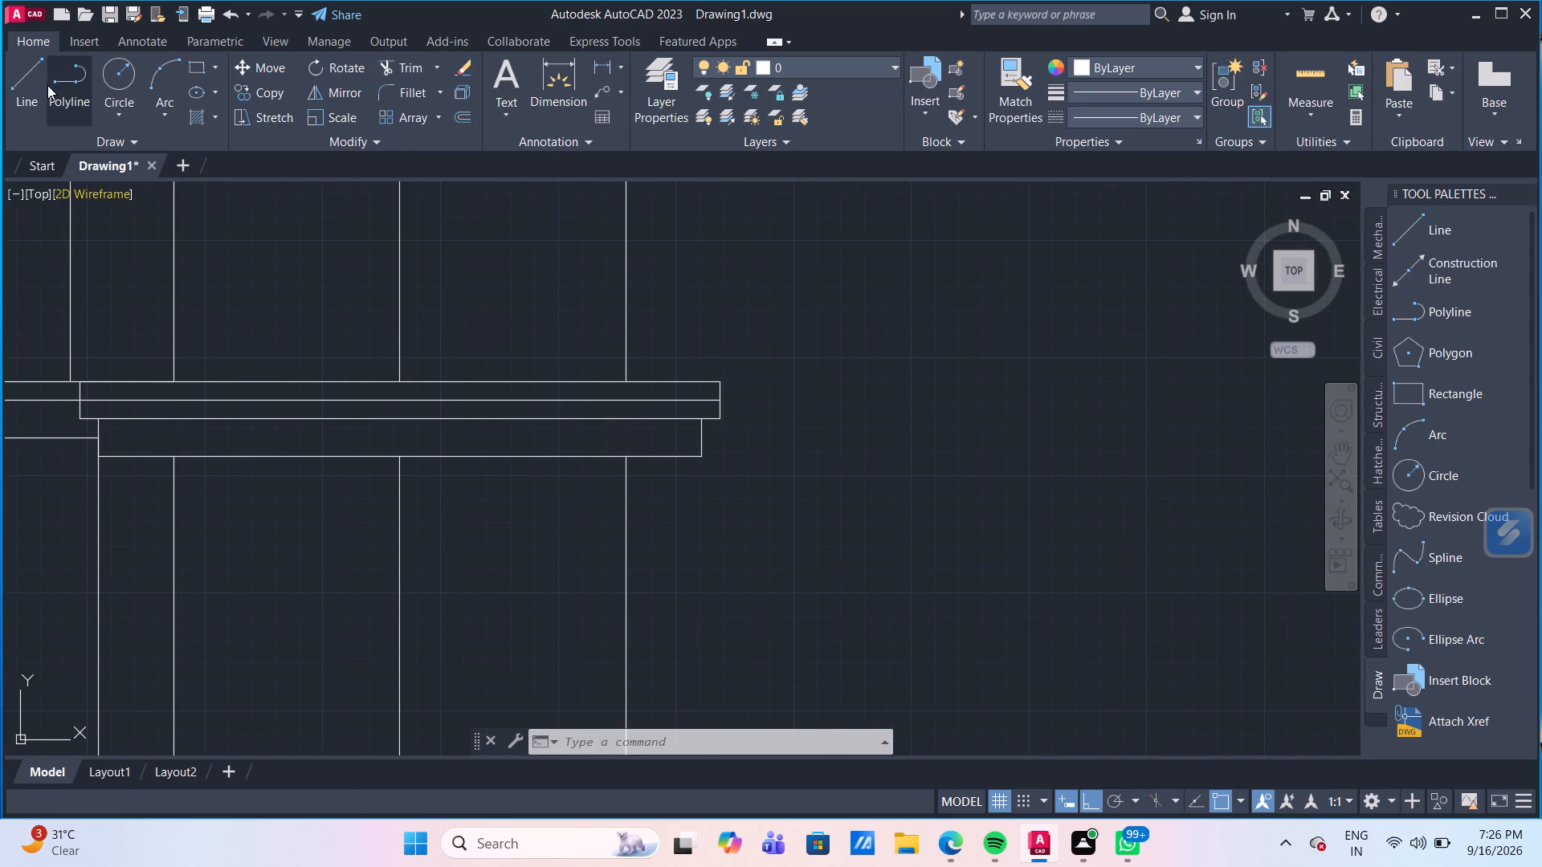
left_click(35, 80)
scroll(713, 444, "up", 1)
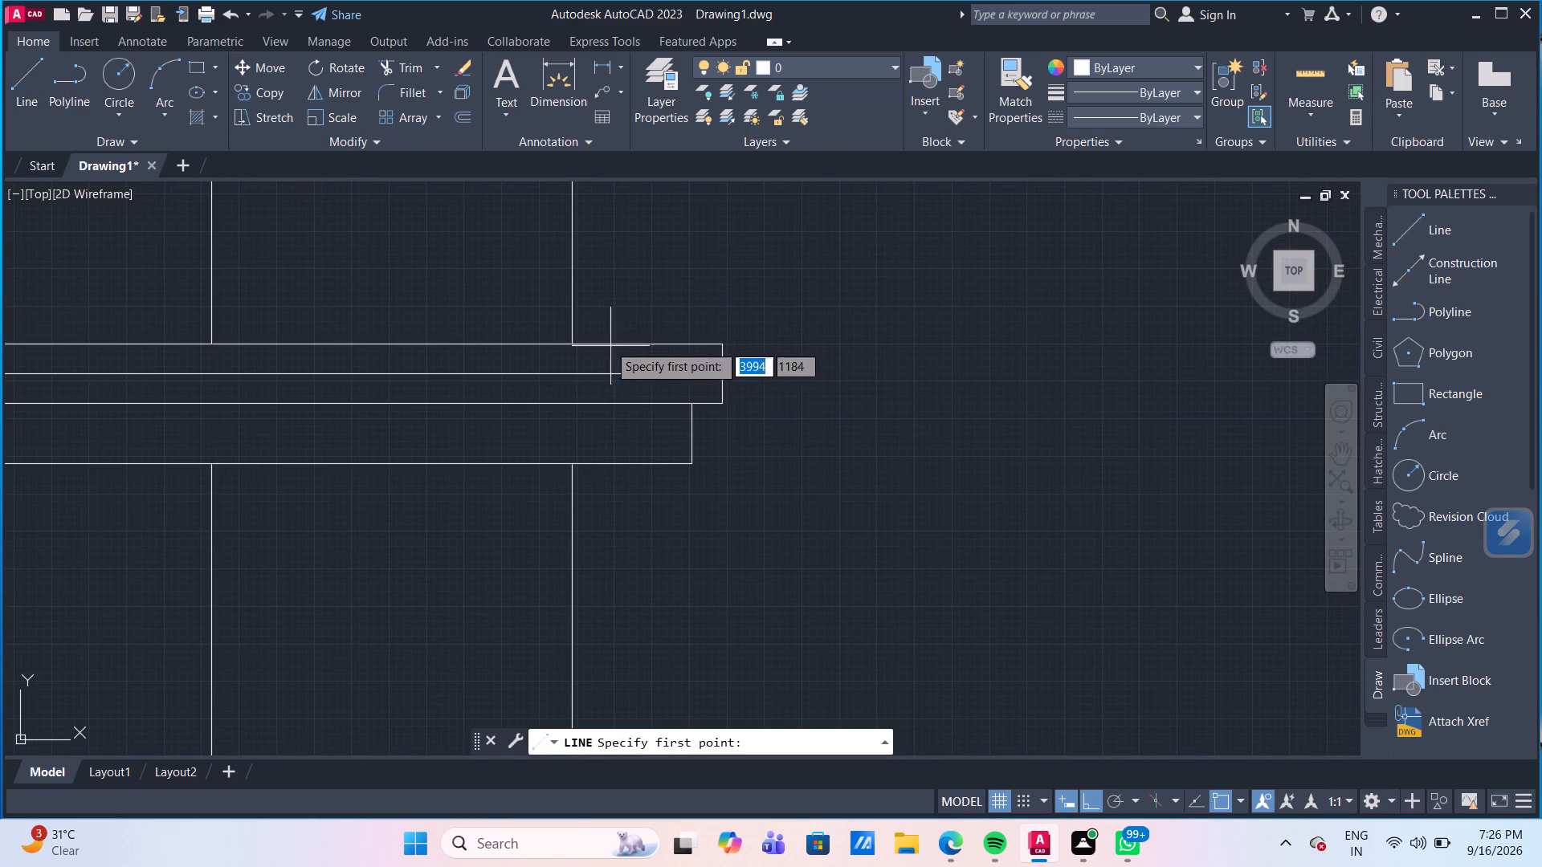
left_click(577, 341)
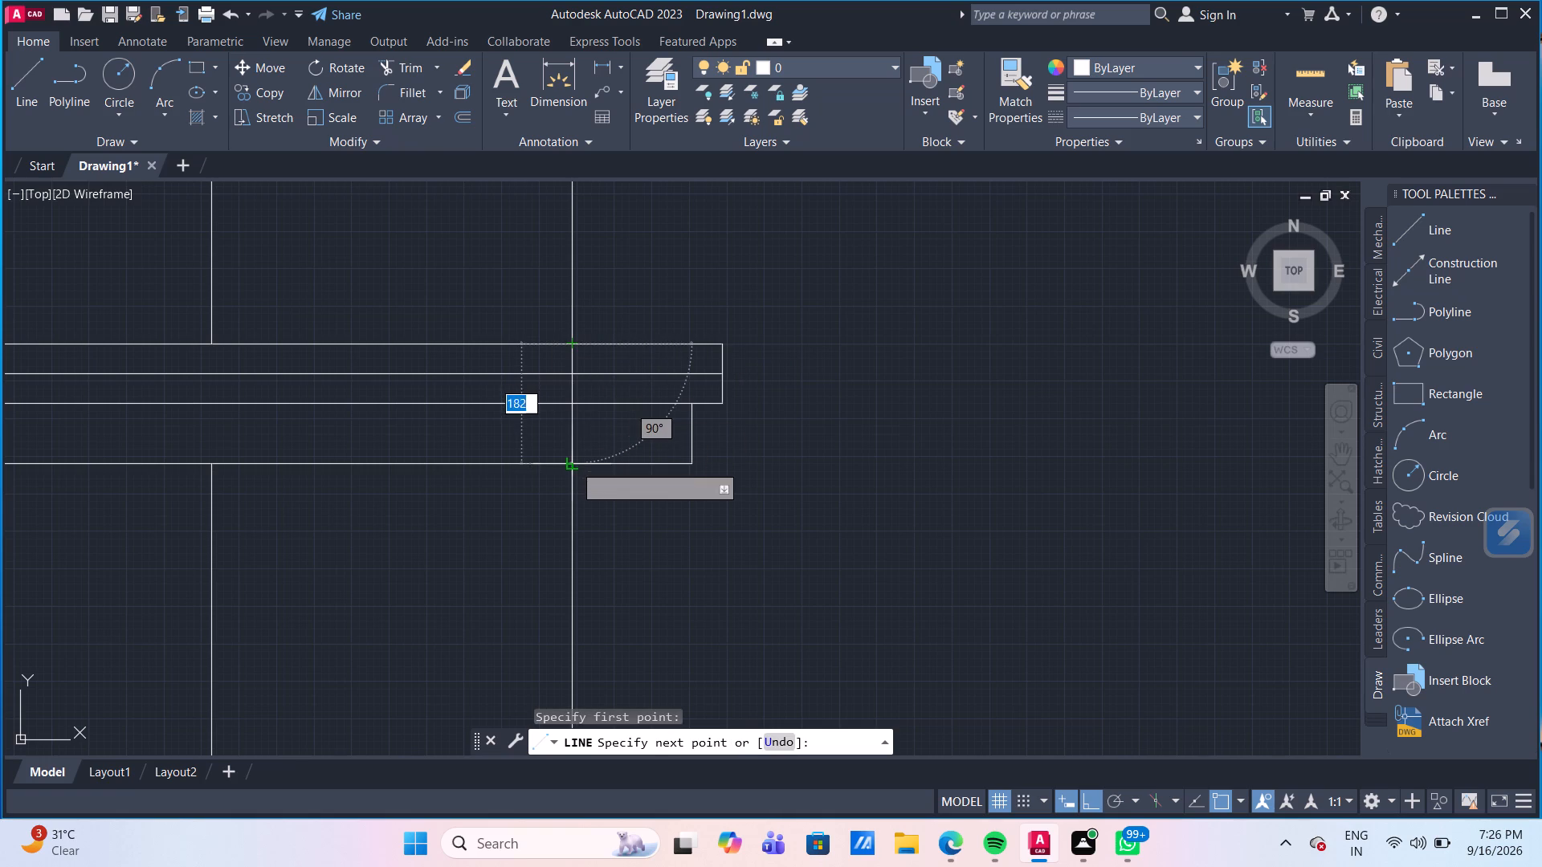
left_click(573, 464)
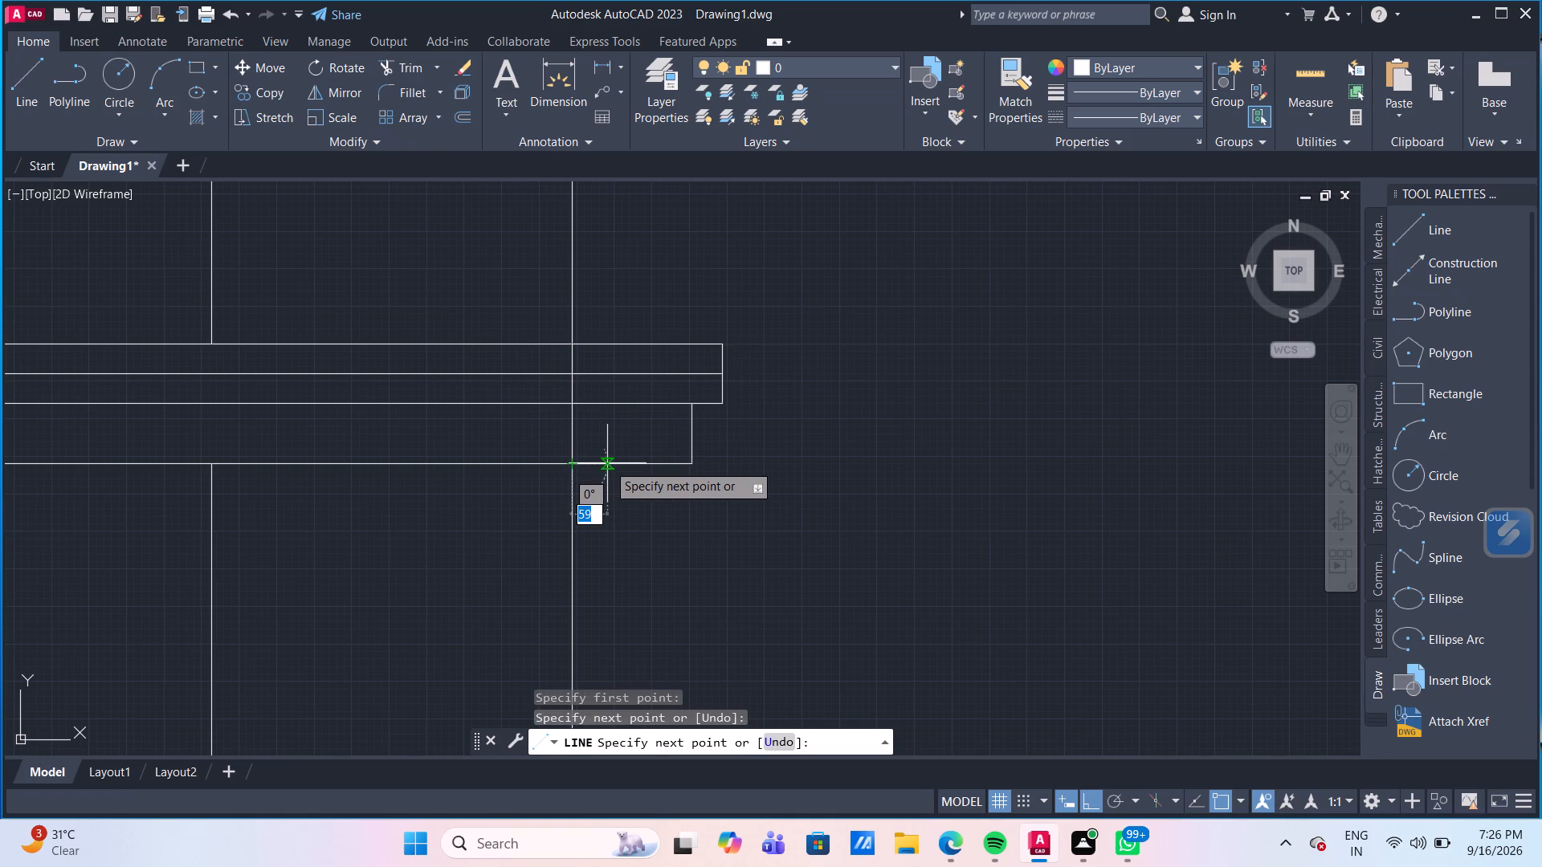
type("100")
key("Return")
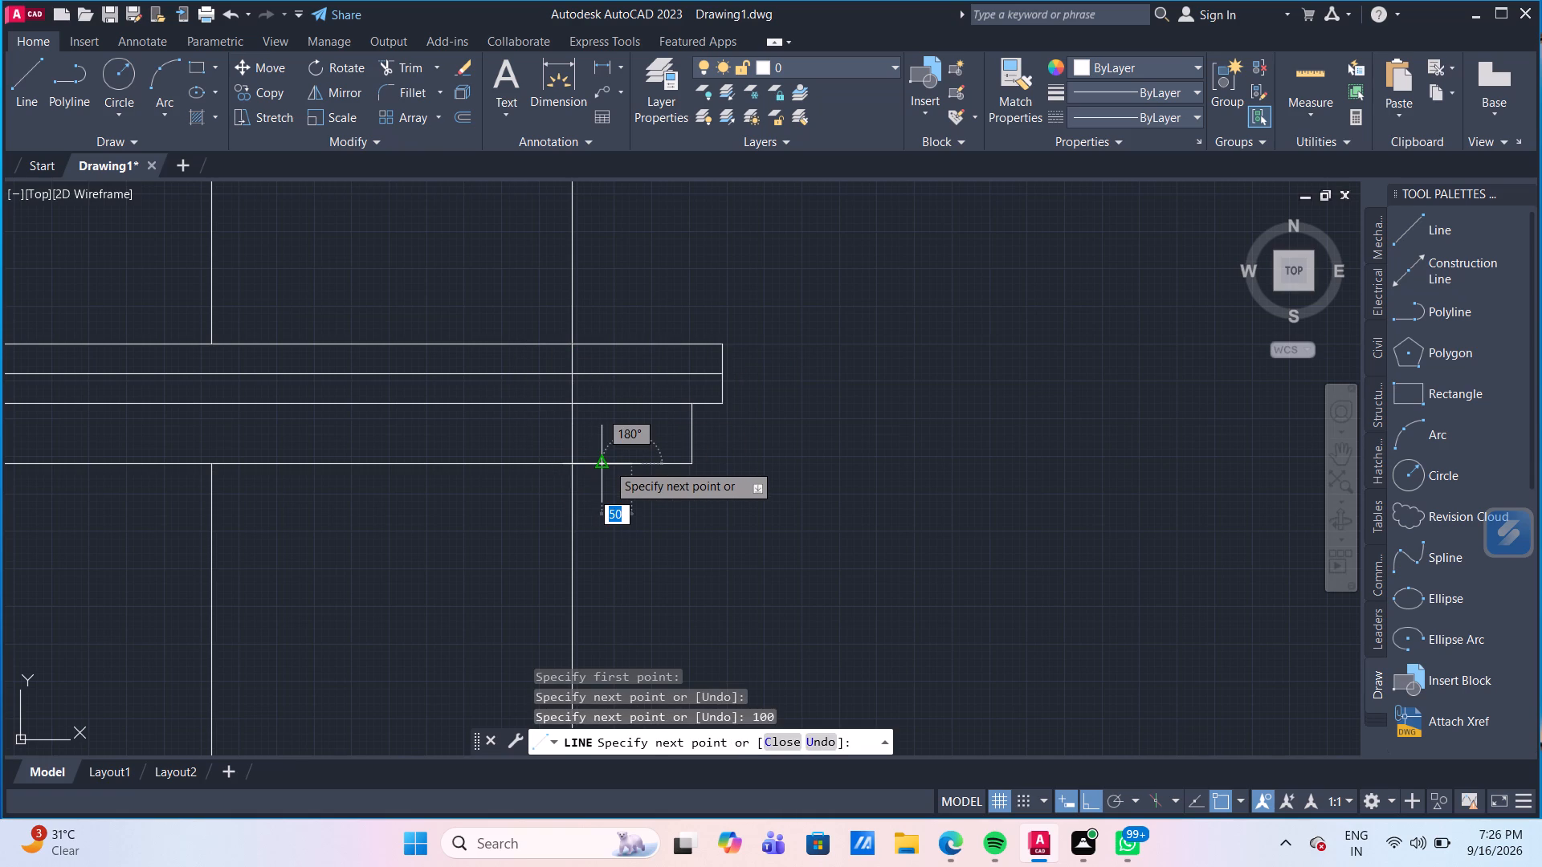
left_click(634, 340)
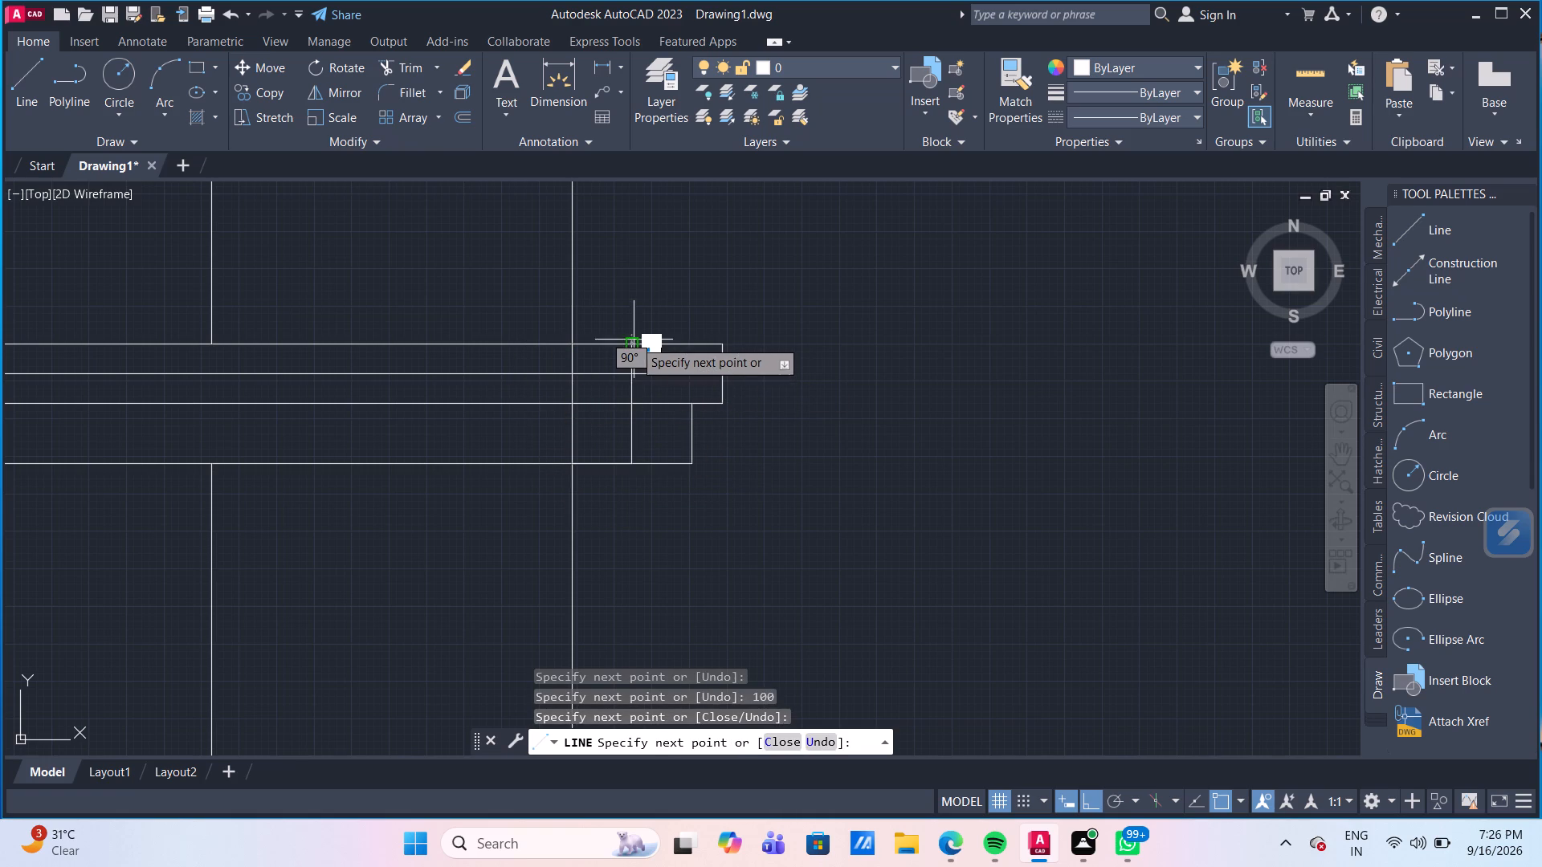
key("Escape")
Trim the right ledge's four horizontal lines between the cutting lines, plus the inner cutting line and the outer one below the top band.
type("TR")
key("Return")
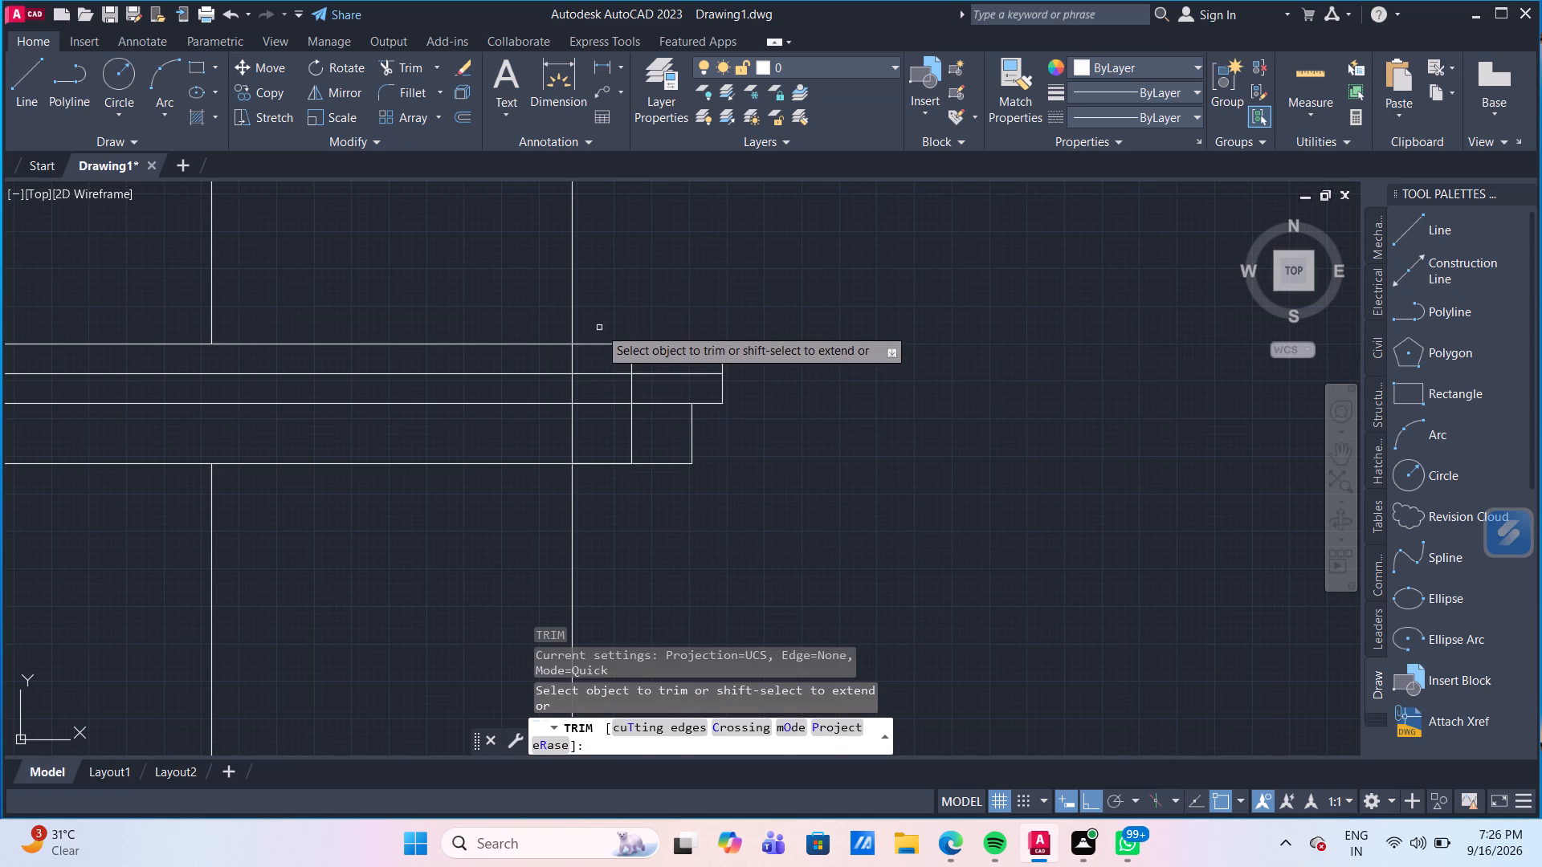
left_click(600, 324)
left_click(613, 520)
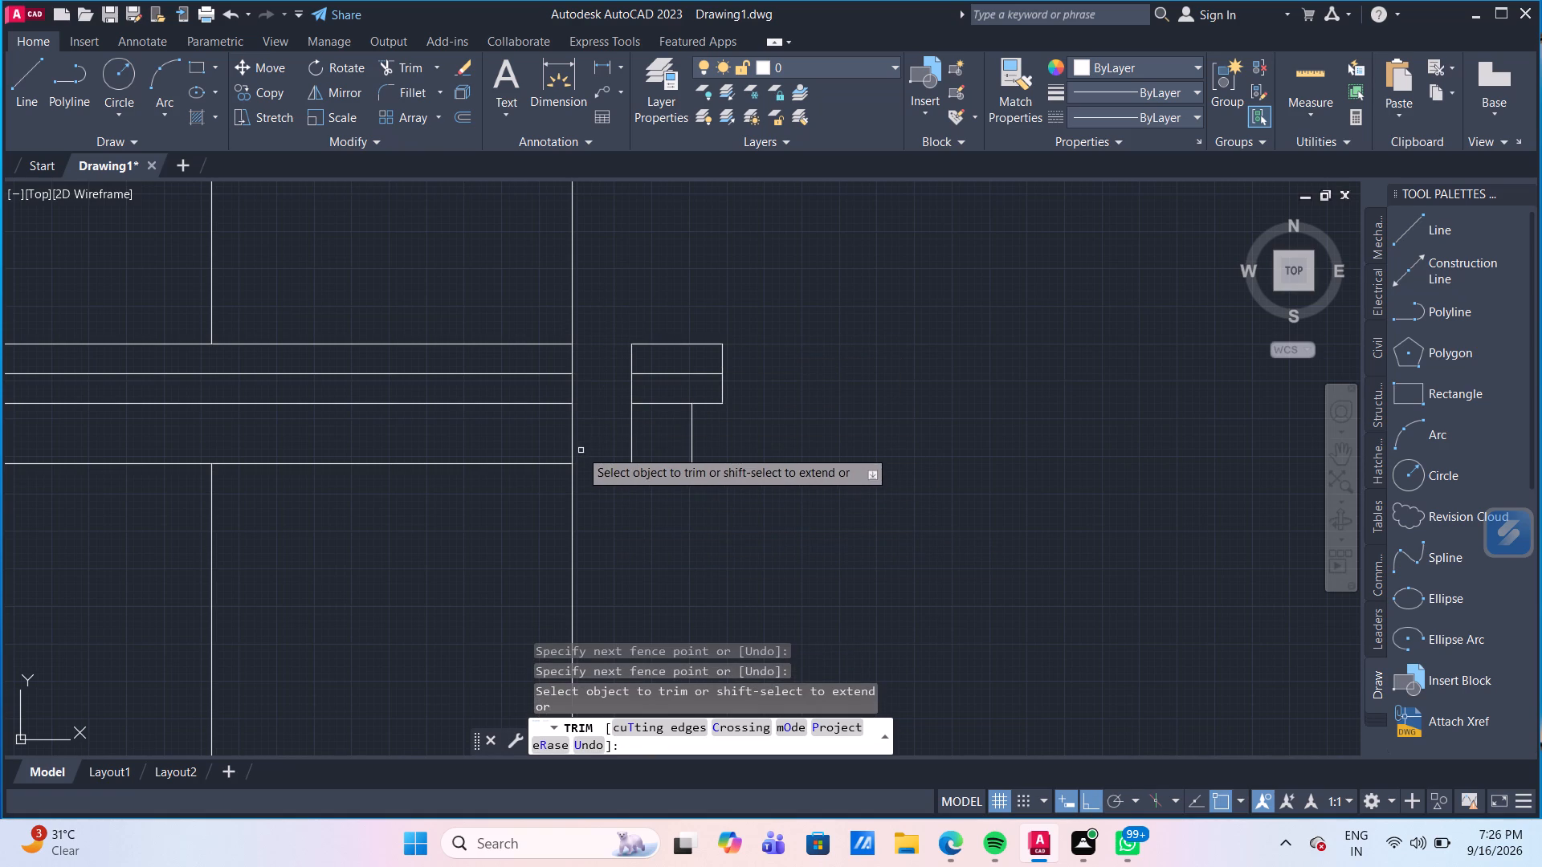
left_click(573, 442)
left_click(629, 428)
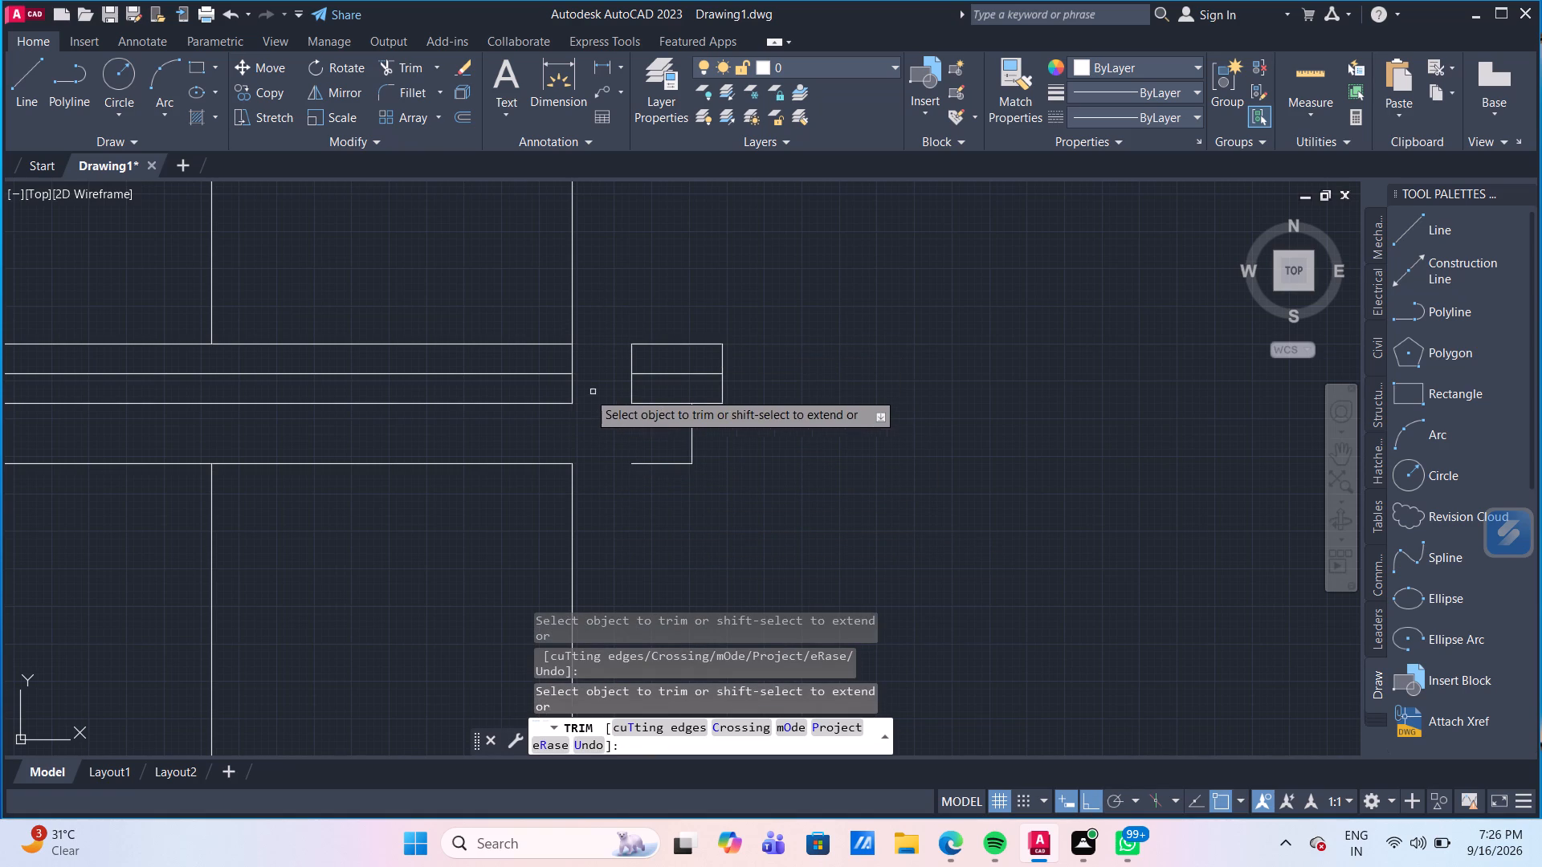
left_click(528, 388)
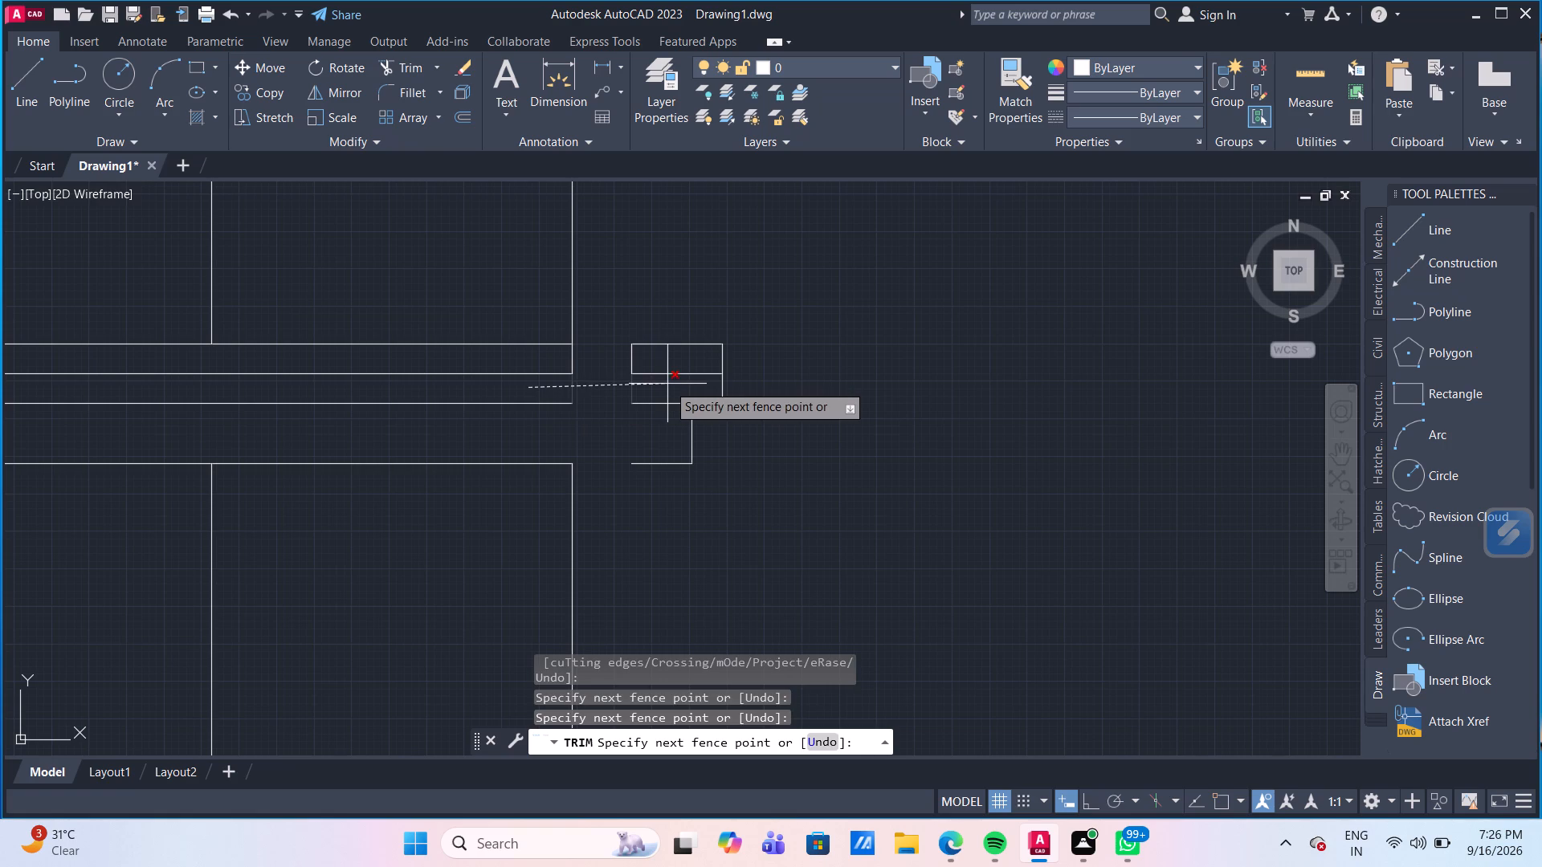
left_click(667, 384)
left_click(563, 357)
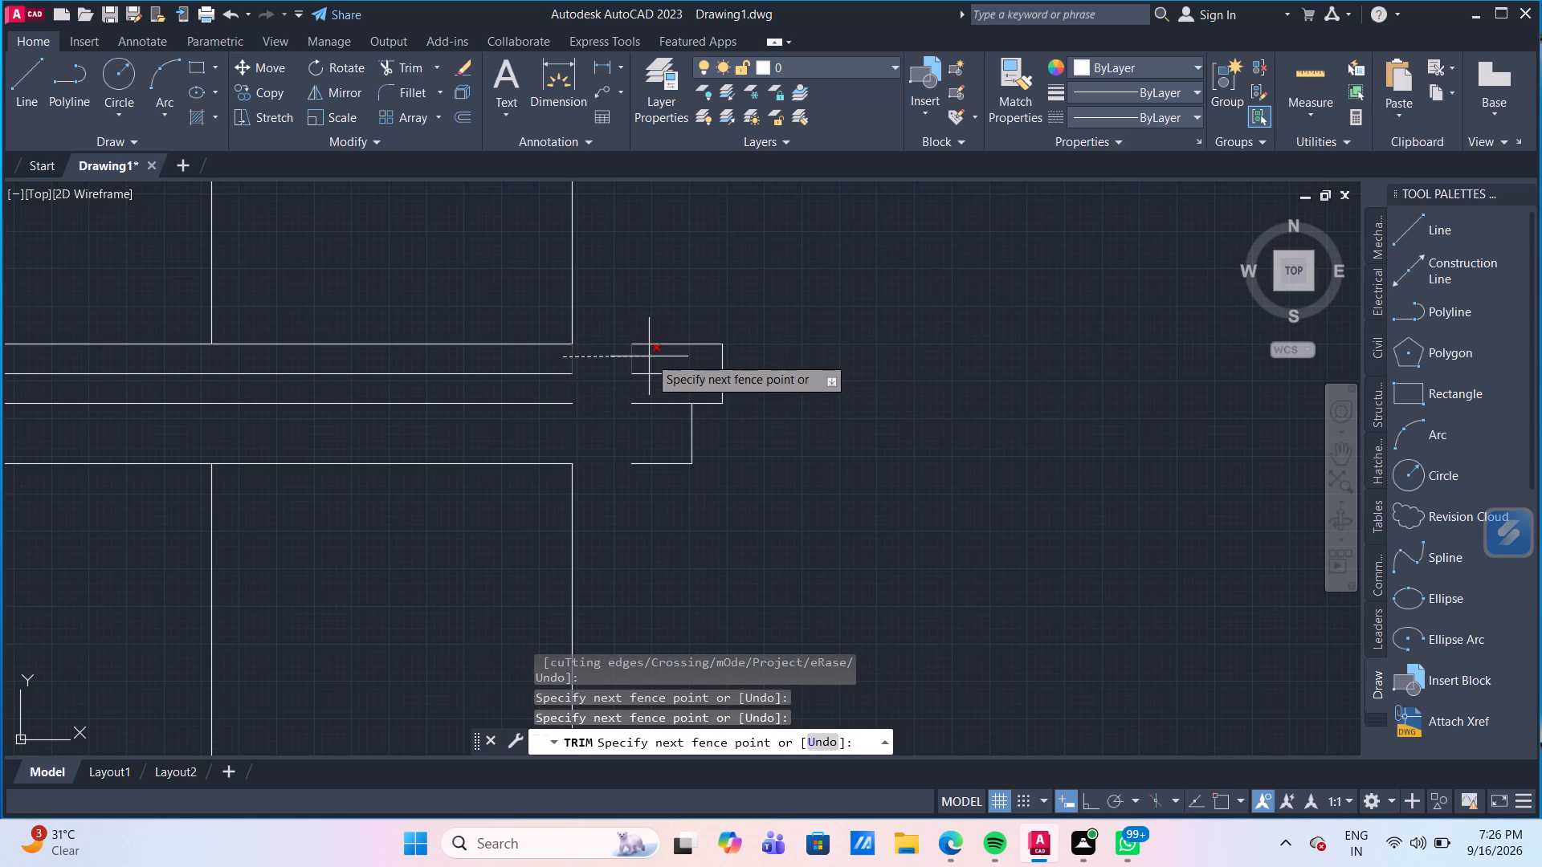
left_click(595, 358)
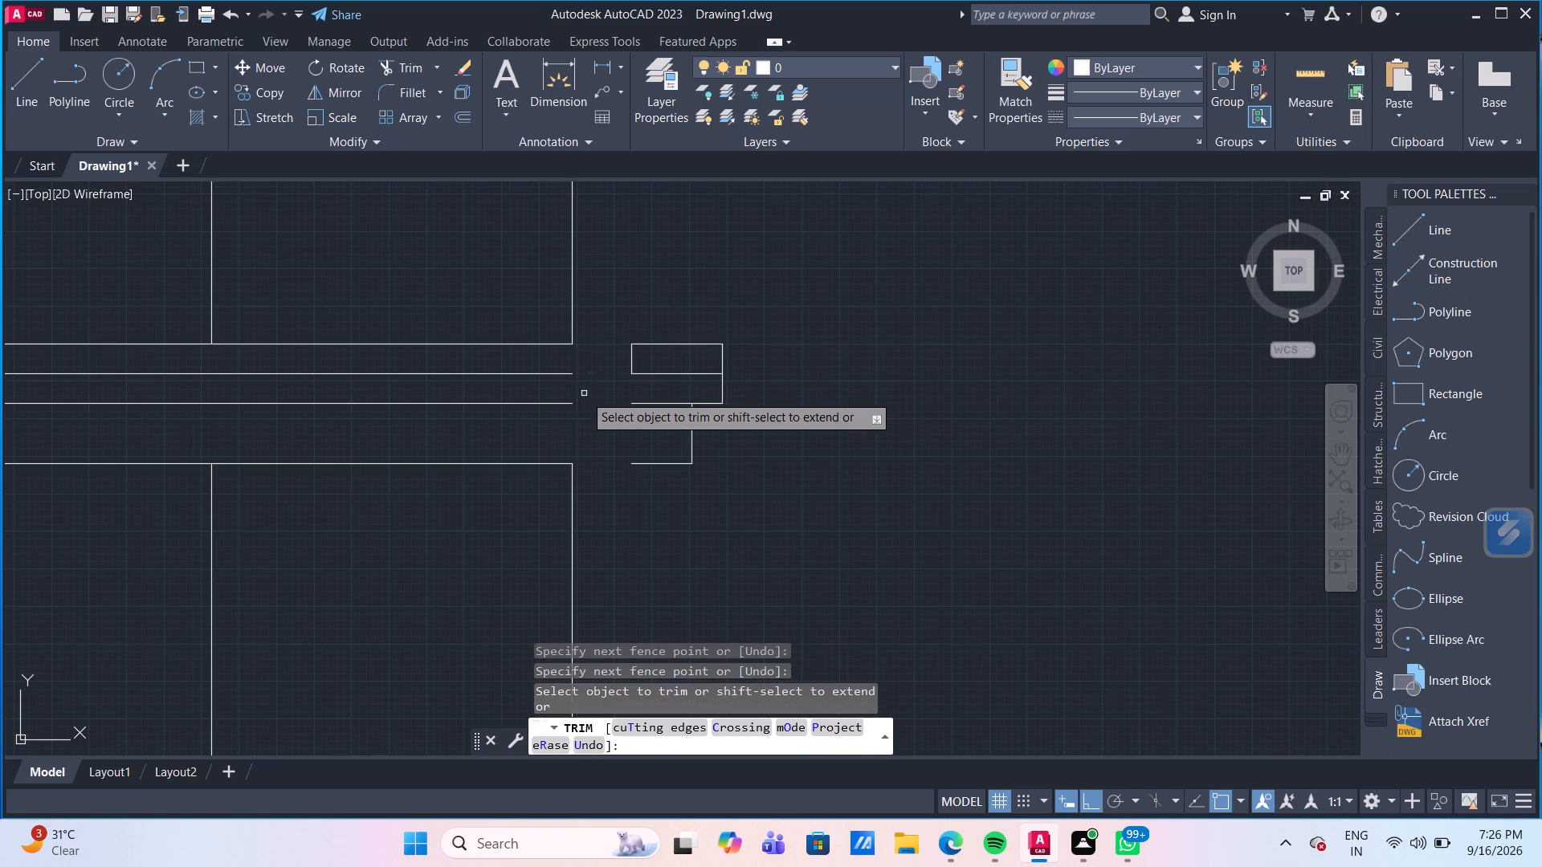
scroll(631, 511, "down", 1)
middle_click_drag(678, 530, 738, 505)
scroll(680, 531, "down", 1)
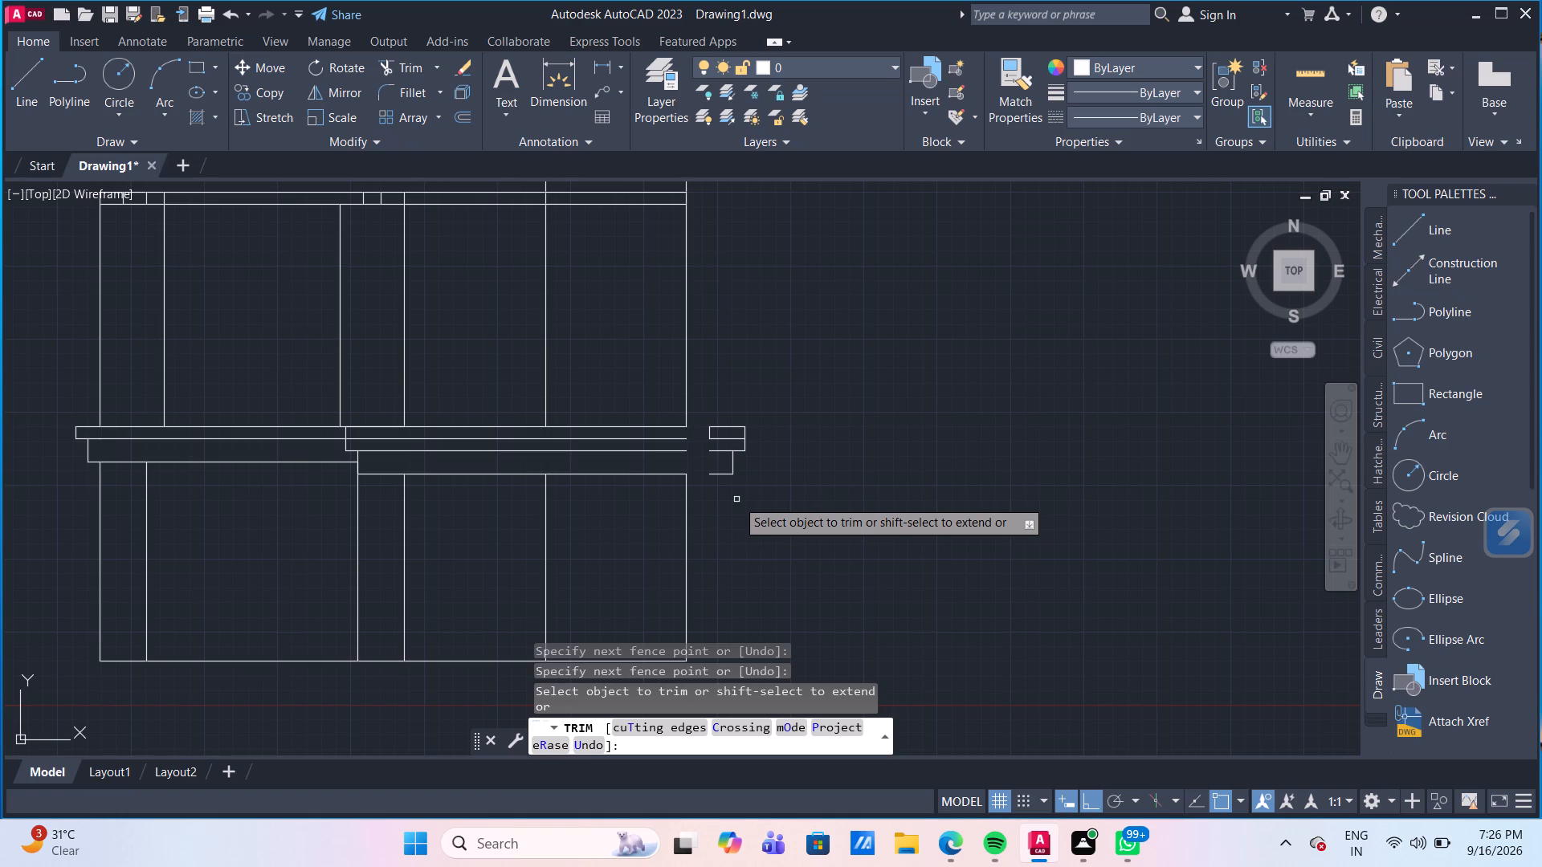
key("Escape")
Mirror the detached right ledge end about its outer vertical edge, keeping the source lines.
left_click_drag(763, 509, 753, 499)
left_click(703, 403)
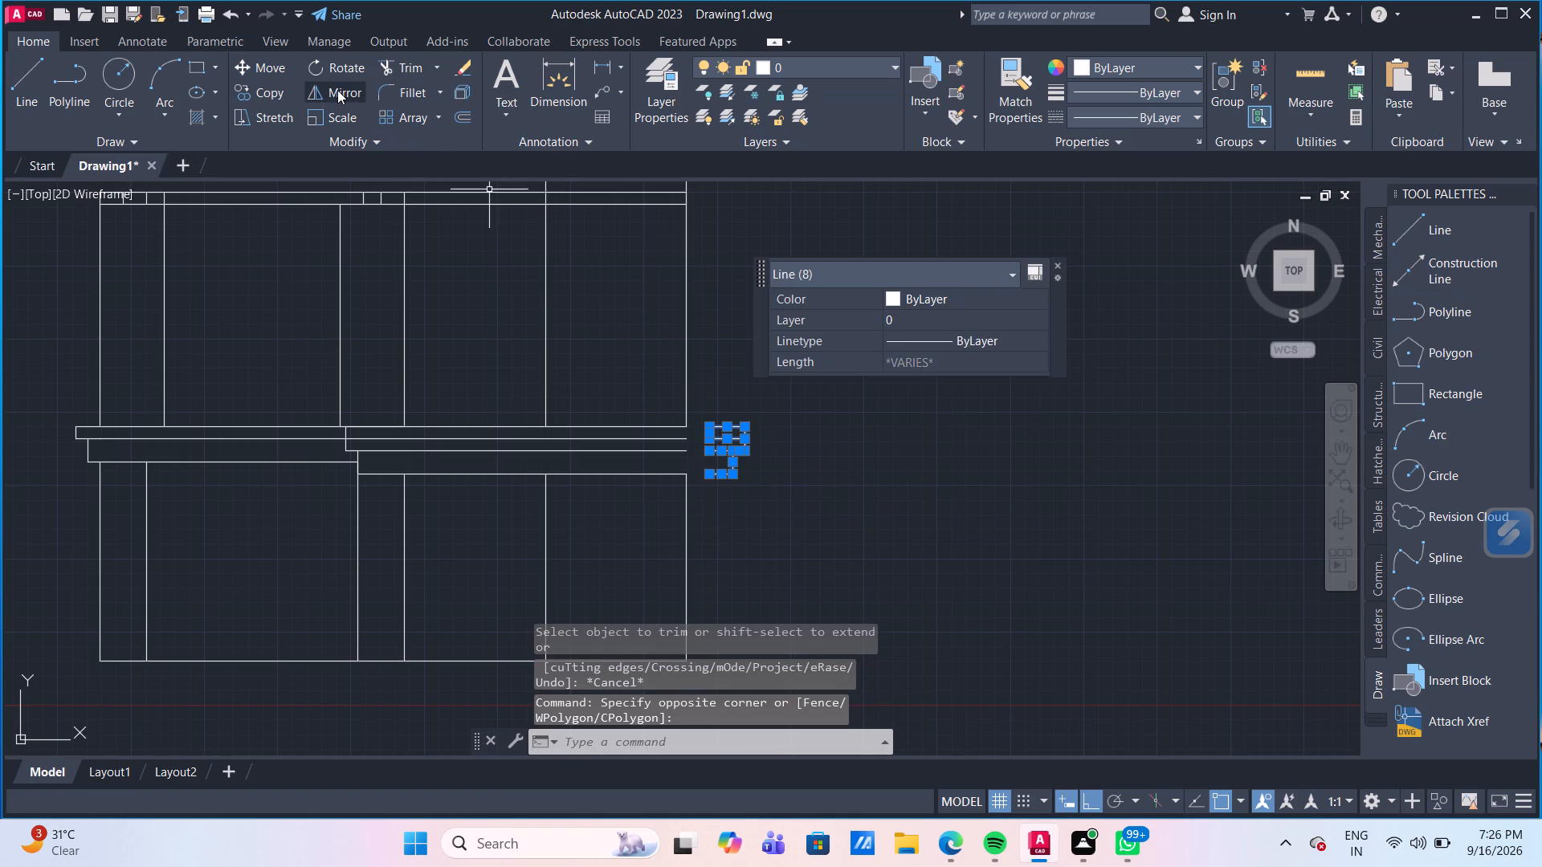
left_click(337, 90)
left_click(748, 425)
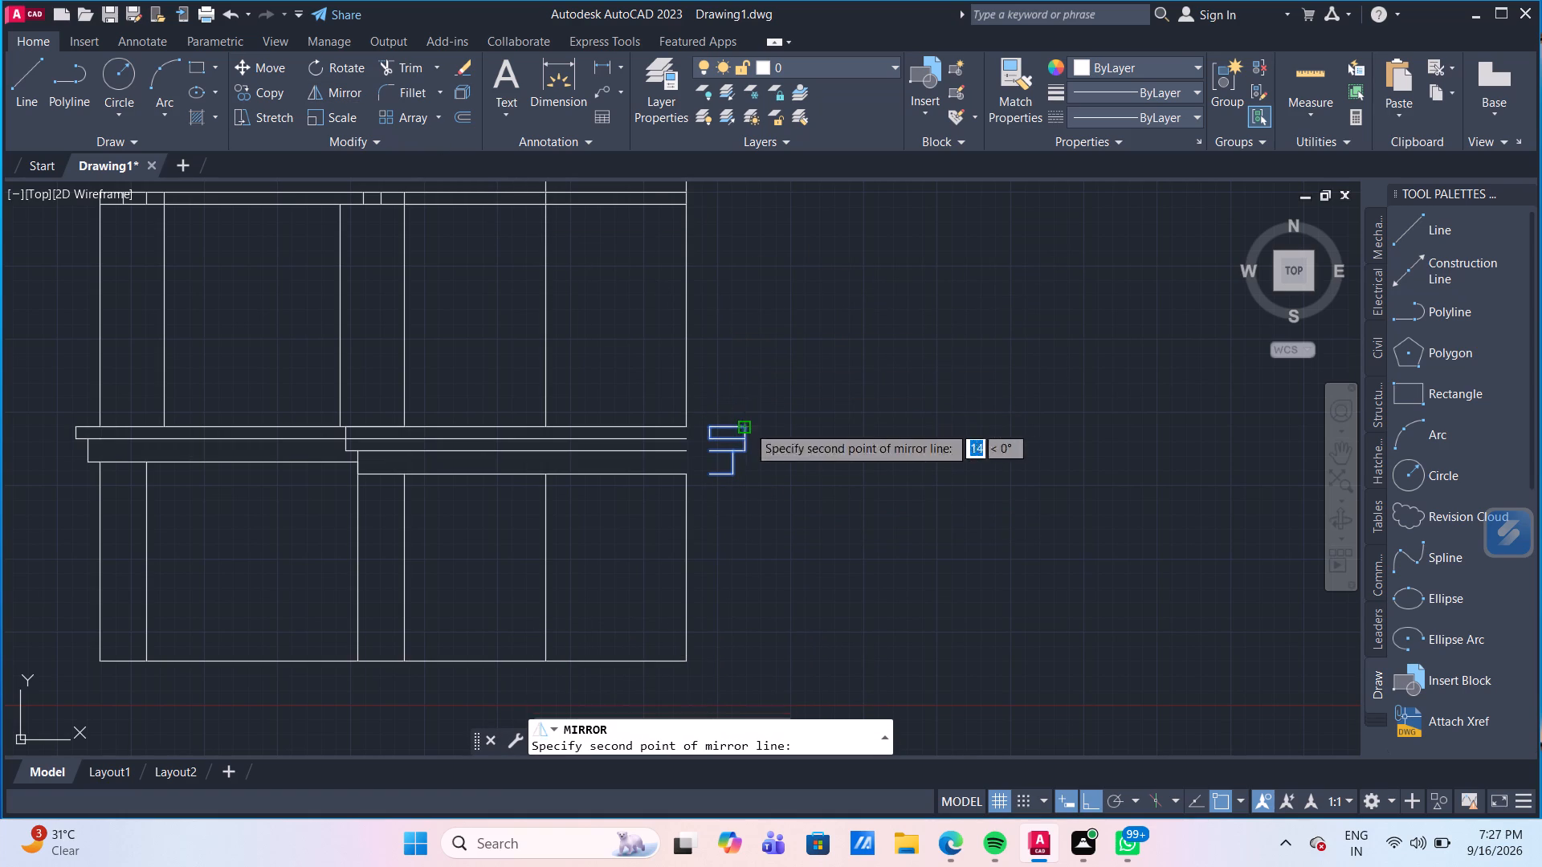
left_click(765, 528)
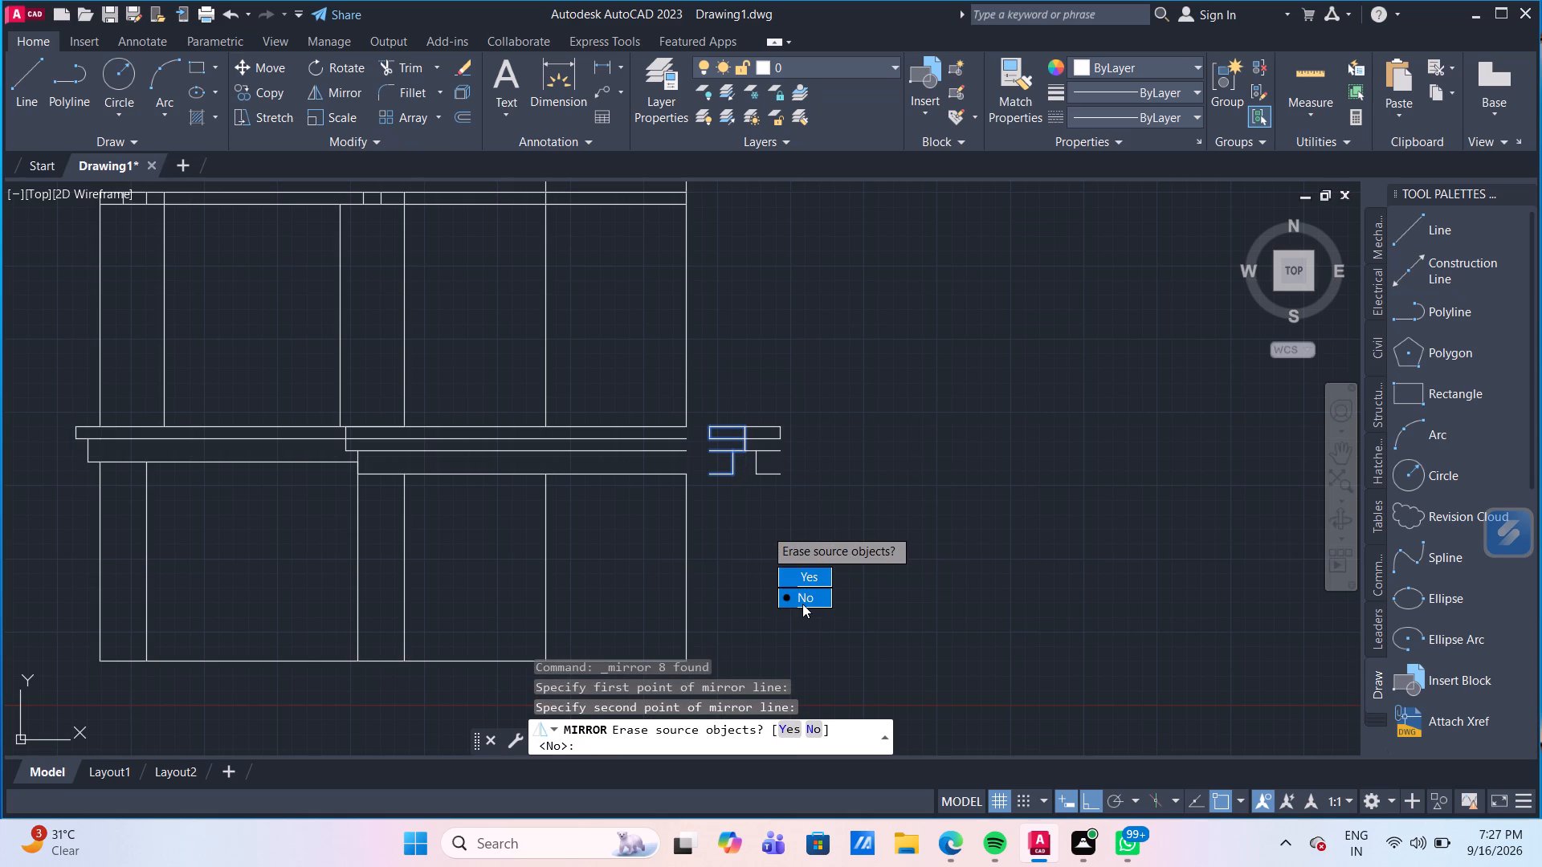
left_click_drag(798, 600, 765, 528)
Move seven lines of the mirrored ledge end from its top line's open end to where the right section's left vertical meets the ledge top.
scroll(775, 499, "up", 1)
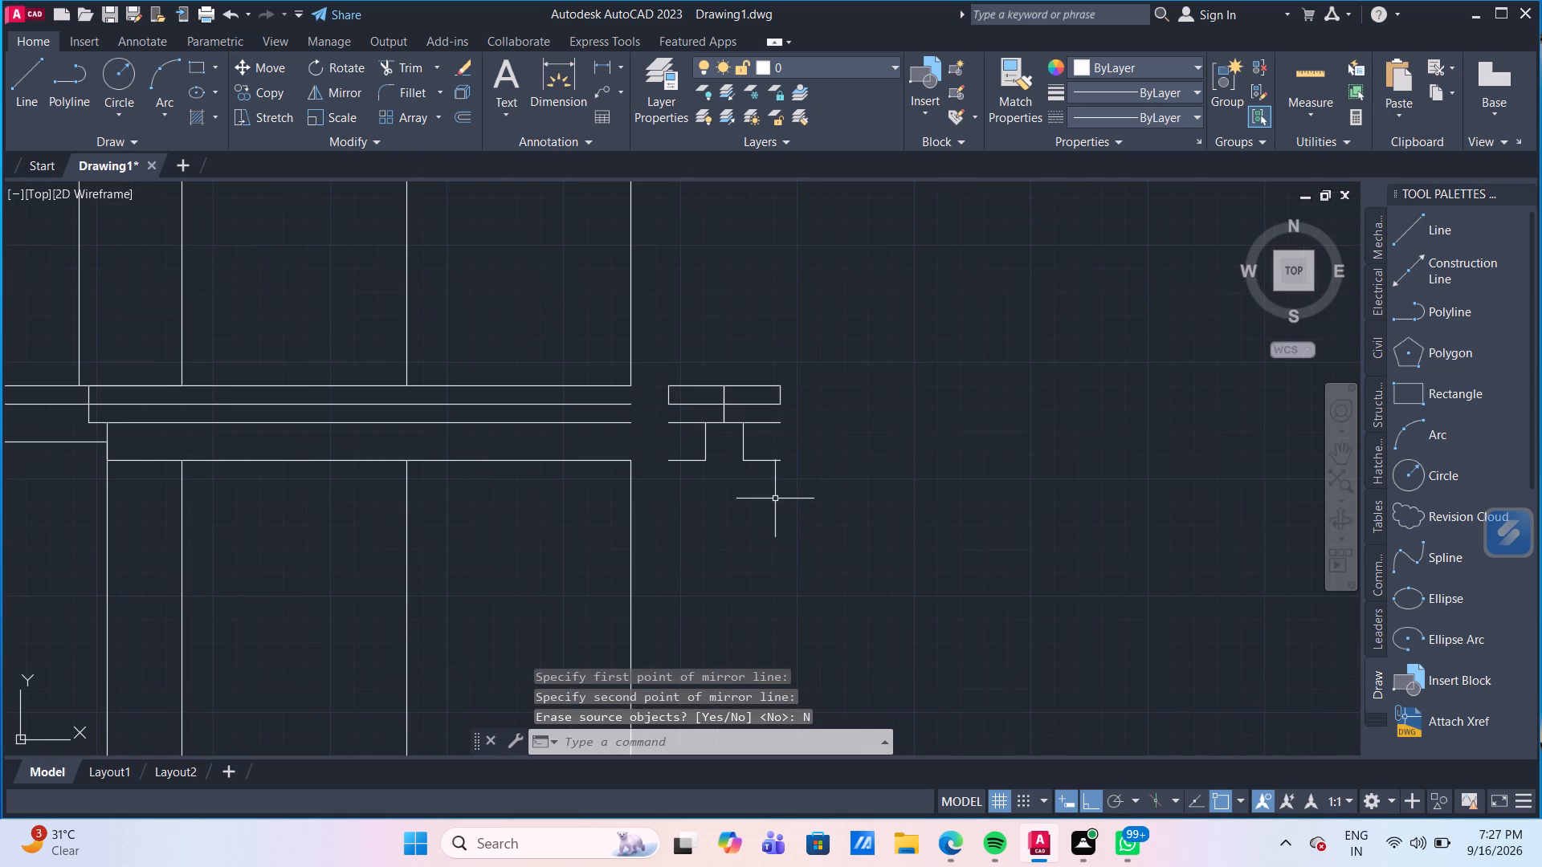
scroll(764, 421, "up", 1)
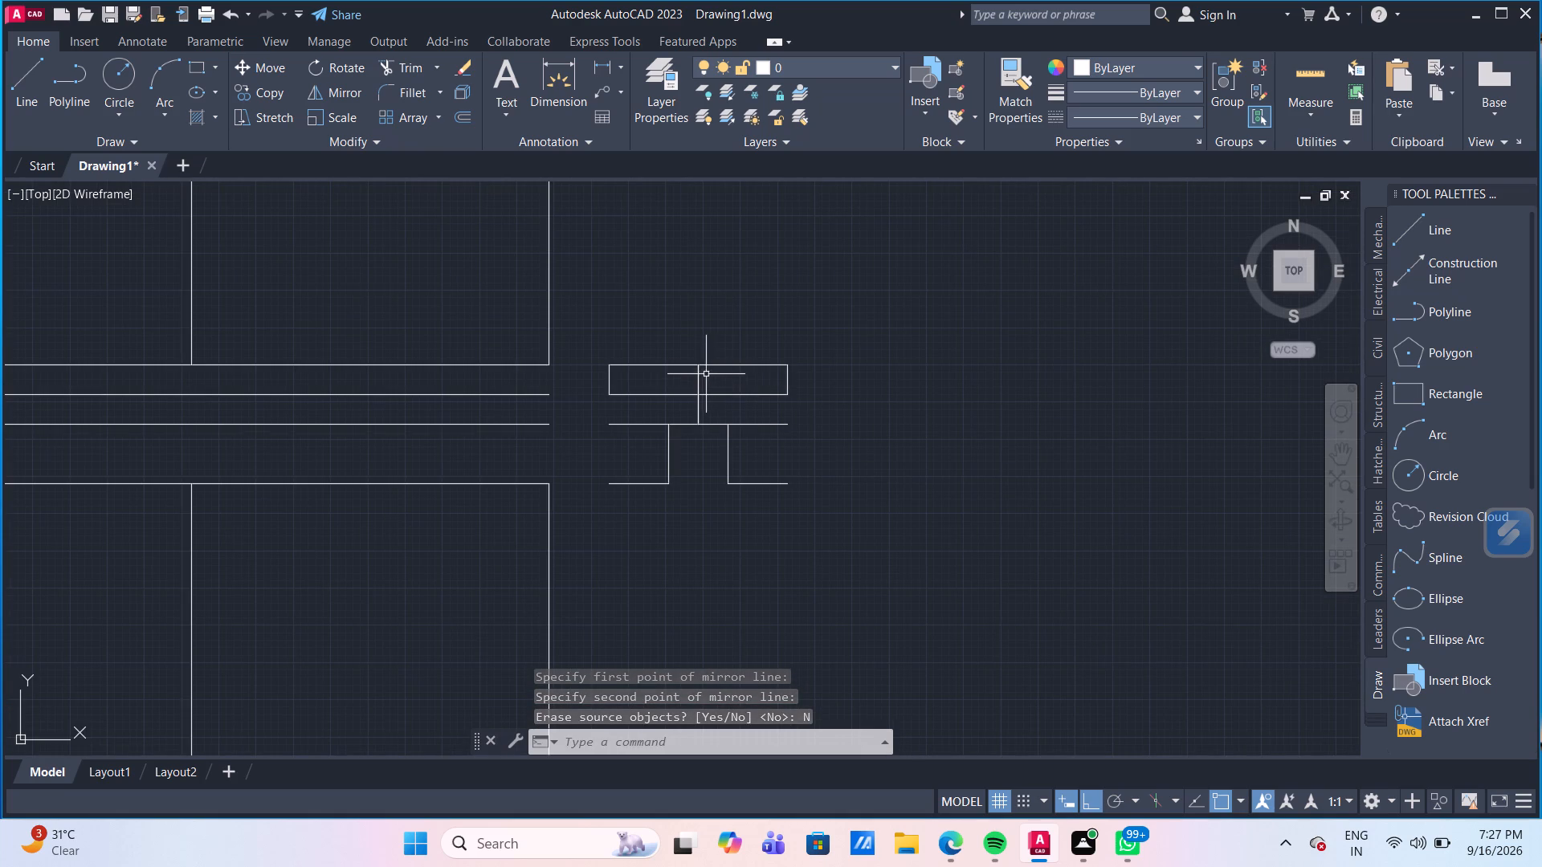
left_click(699, 377)
left_click(727, 364)
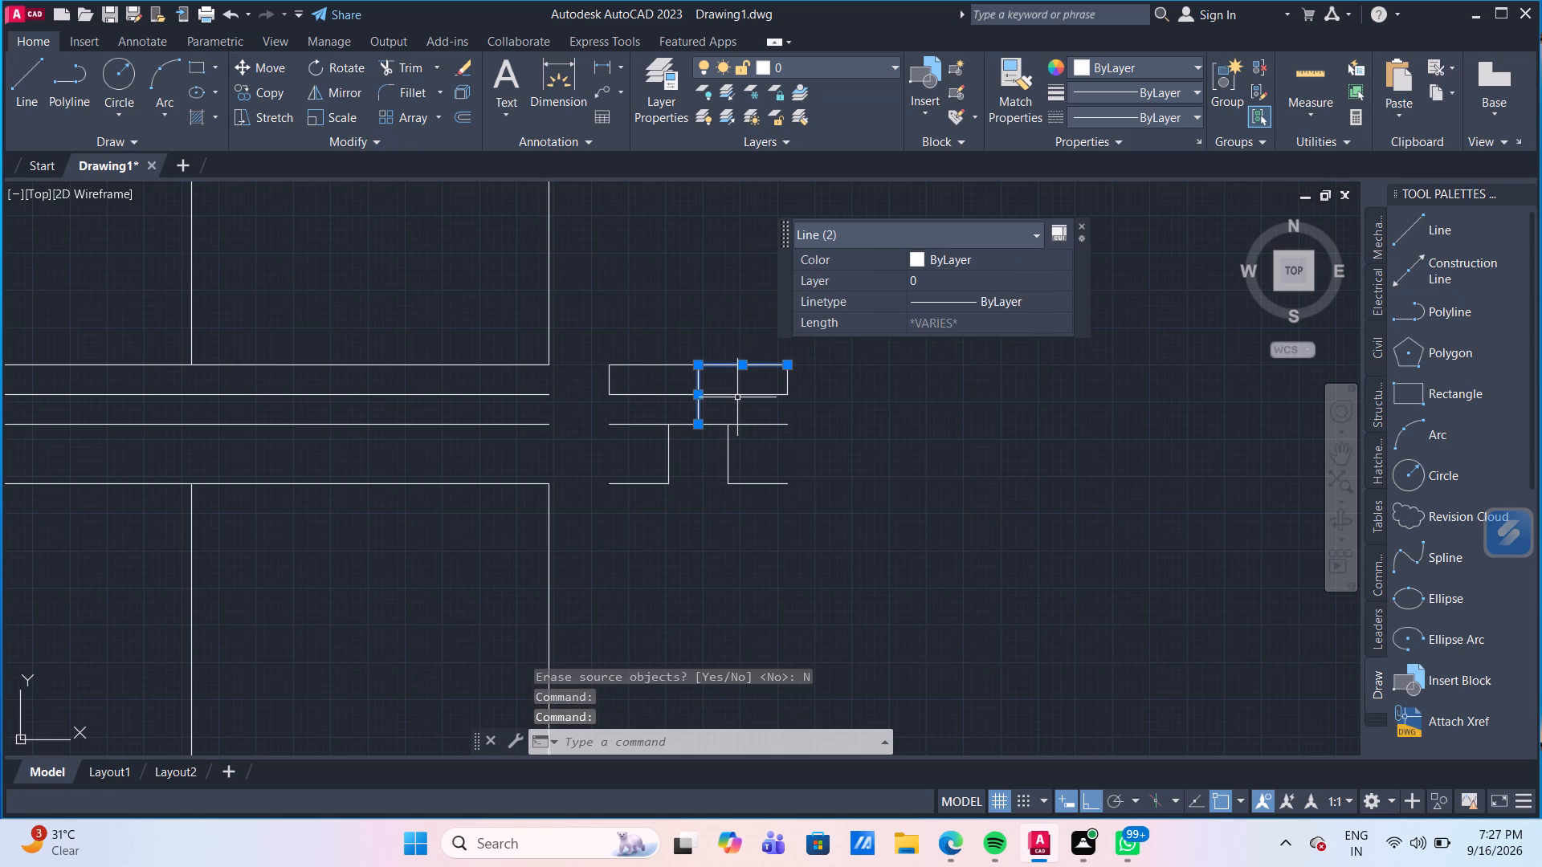
left_click(740, 394)
left_click_drag(782, 521, 768, 499)
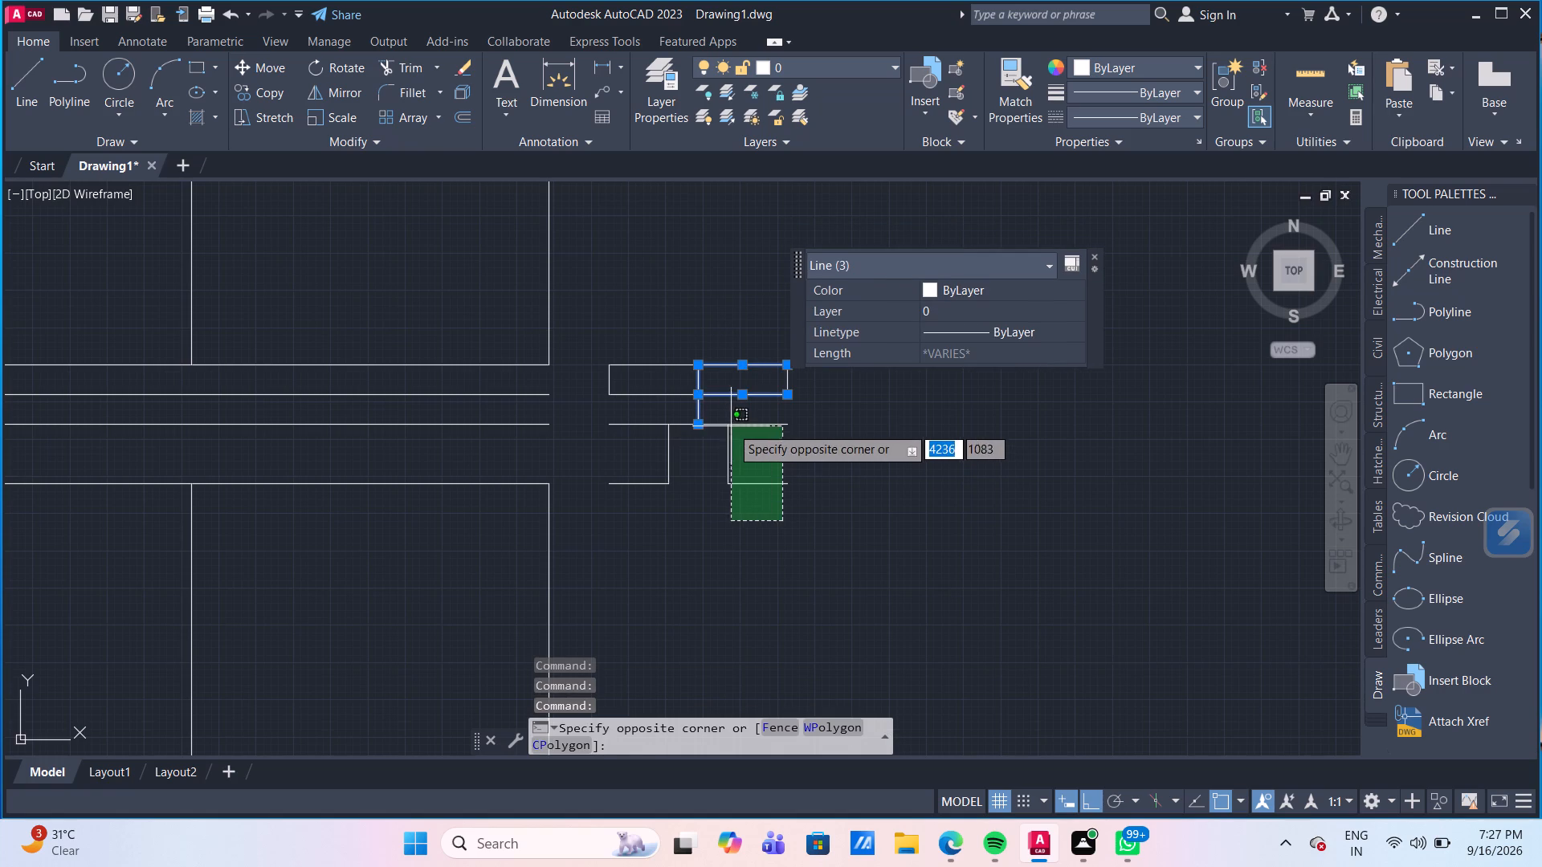
left_click(720, 417)
key("m")
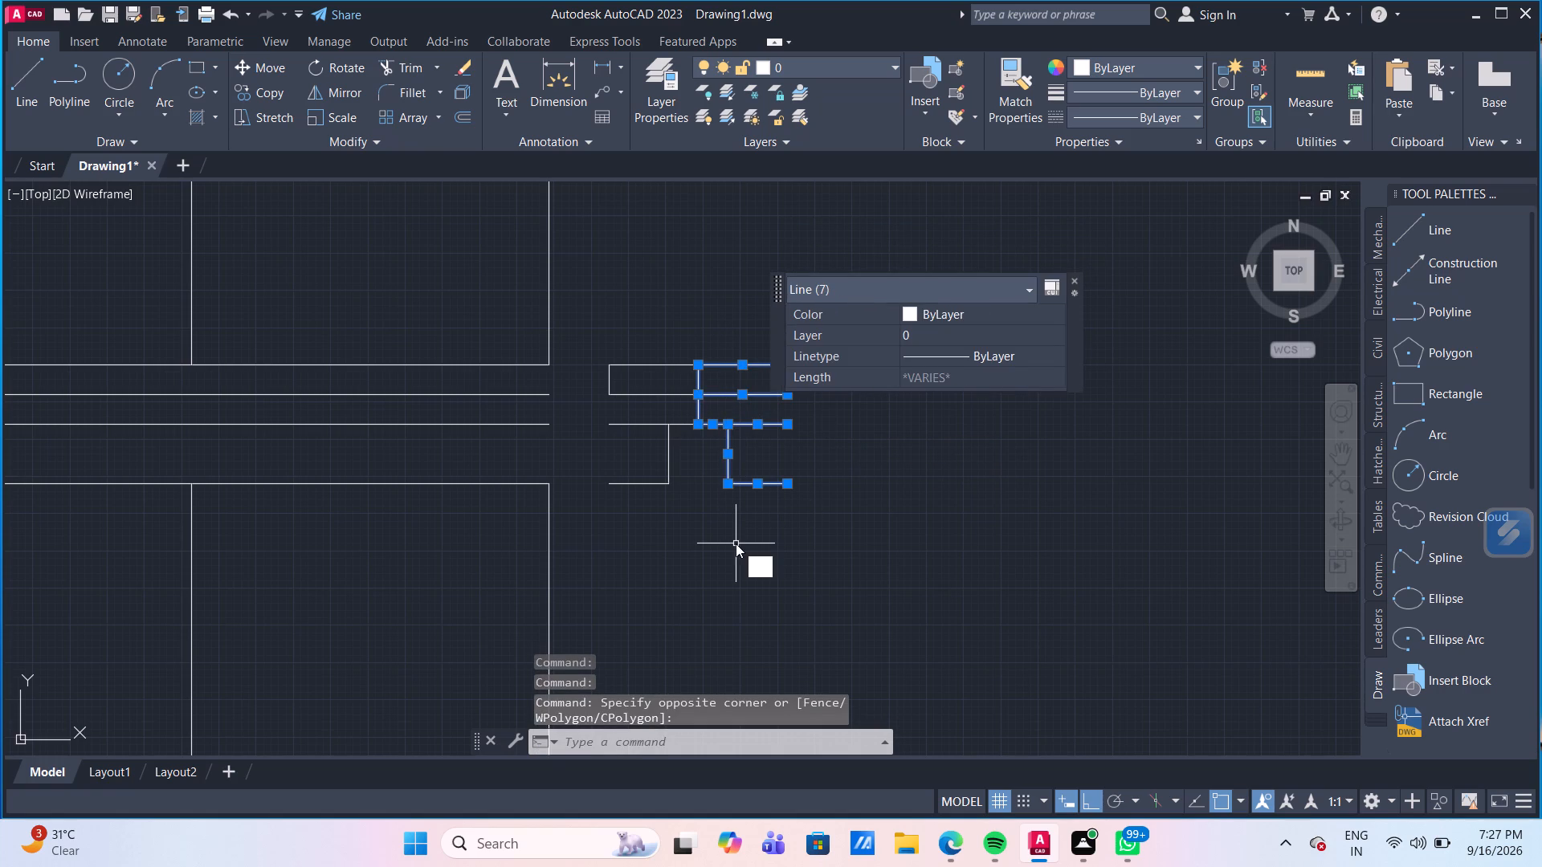
key("Return")
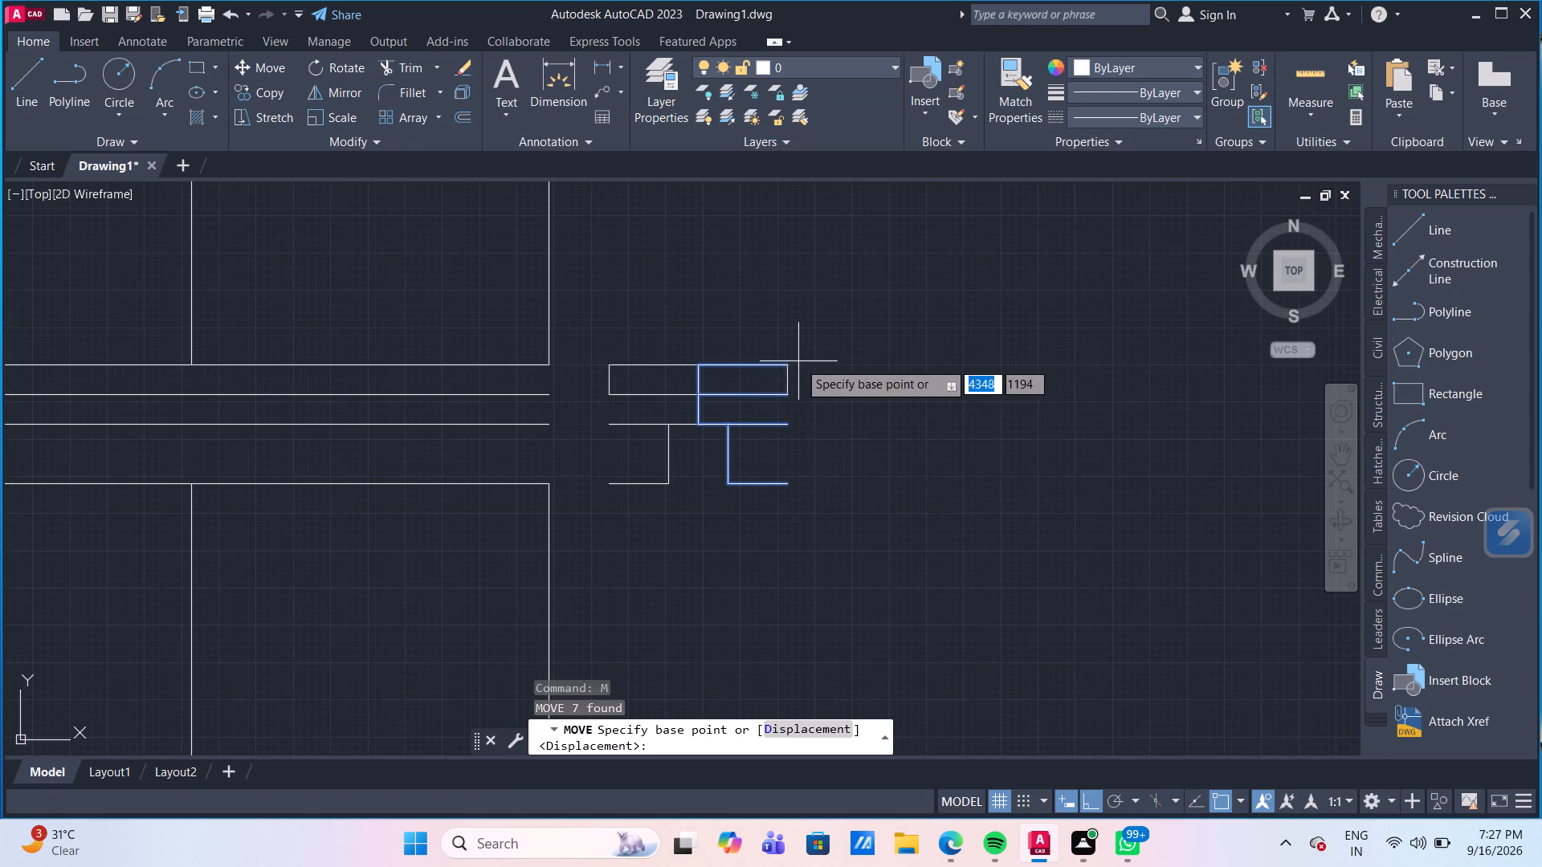
left_click(790, 364)
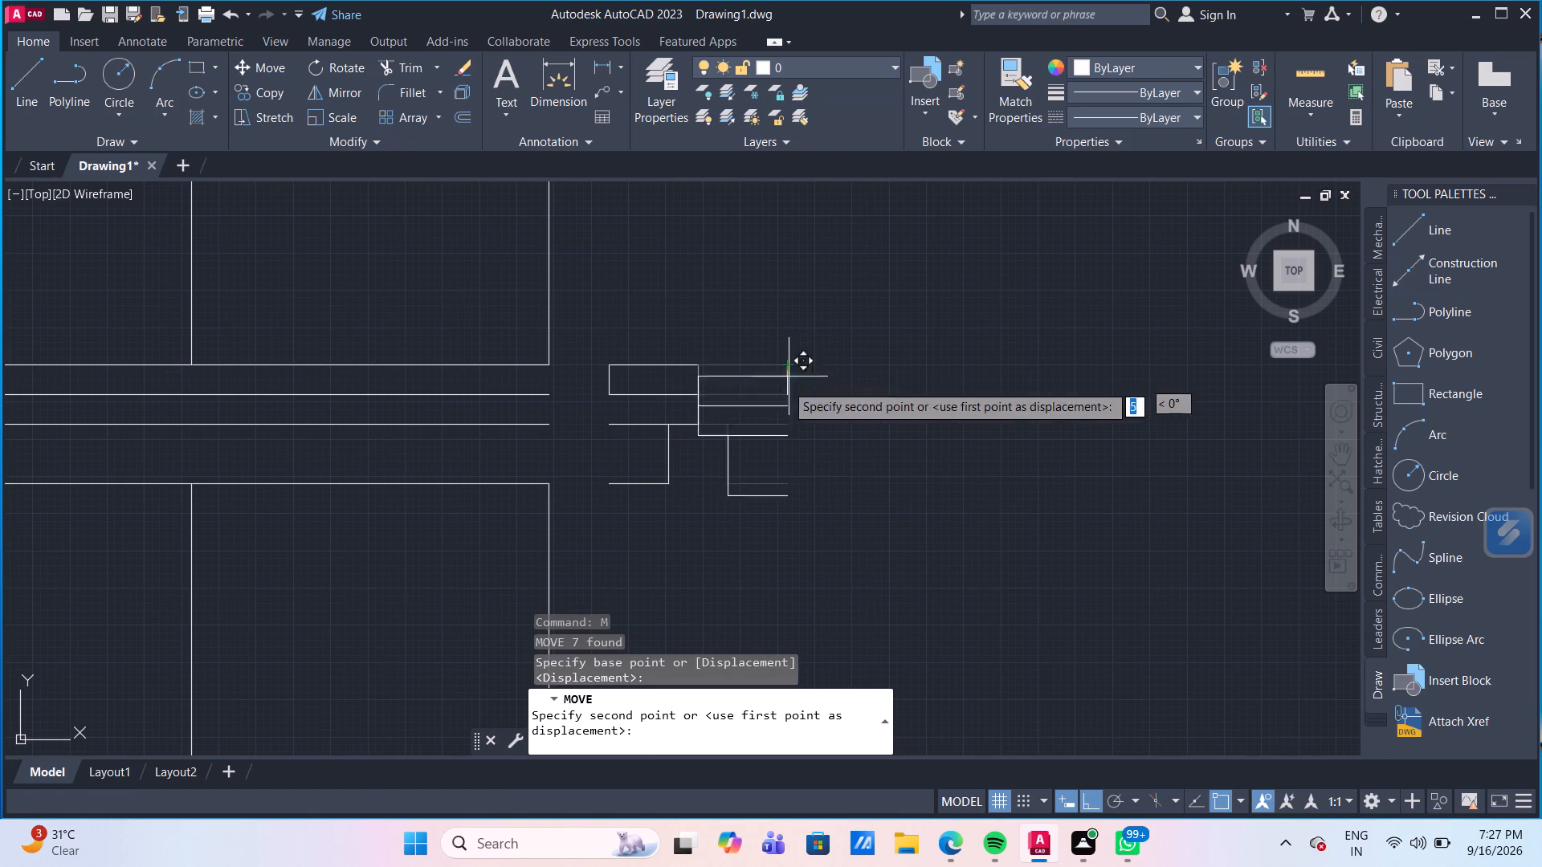
scroll(691, 447, "down", 2)
scroll(392, 461, "up", 1)
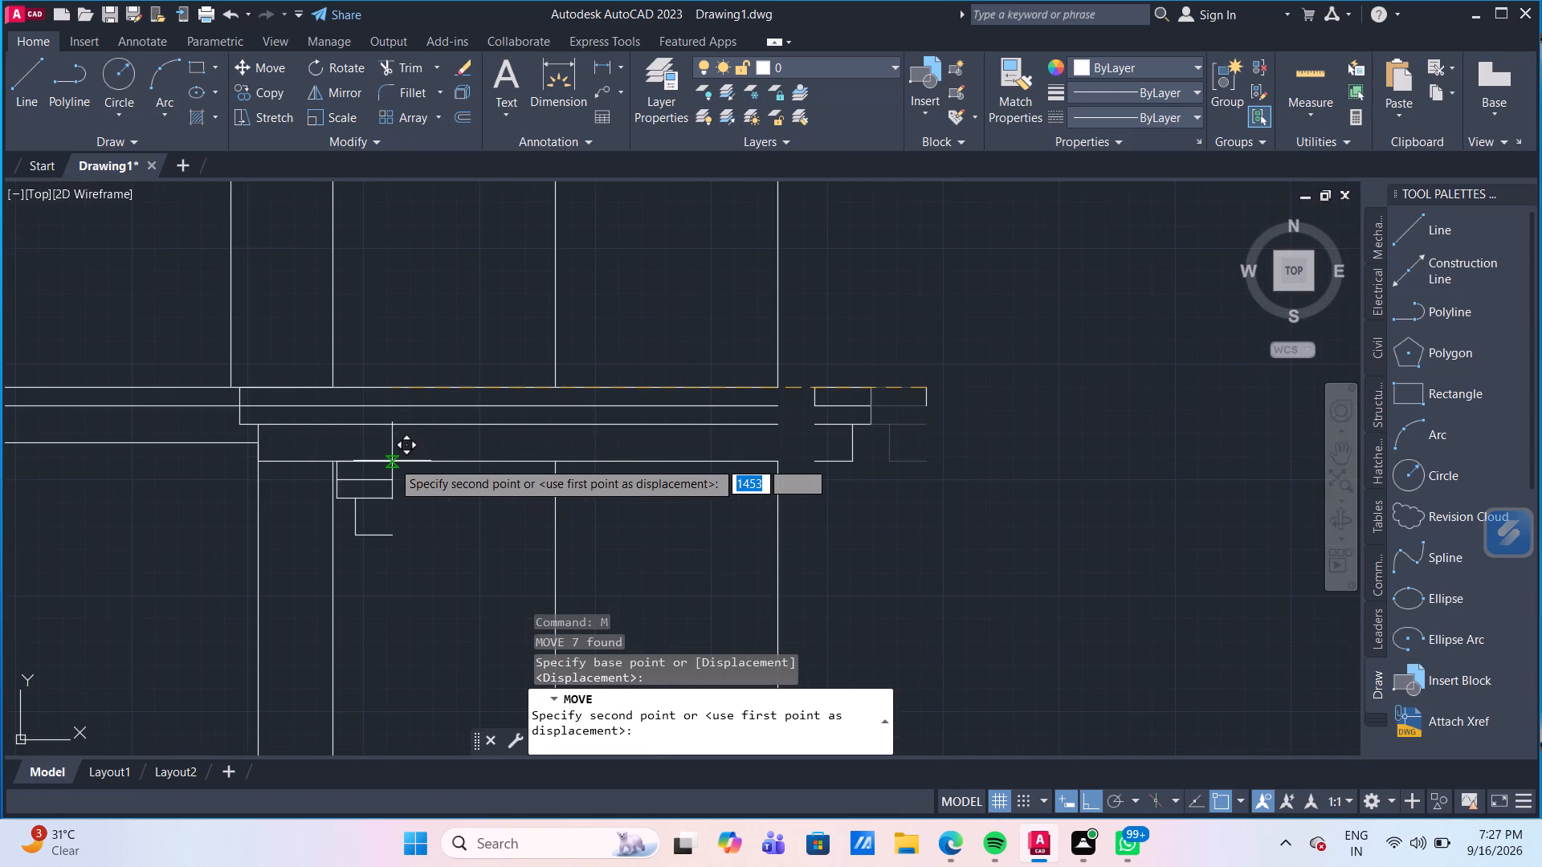
scroll(385, 450, "up", 2)
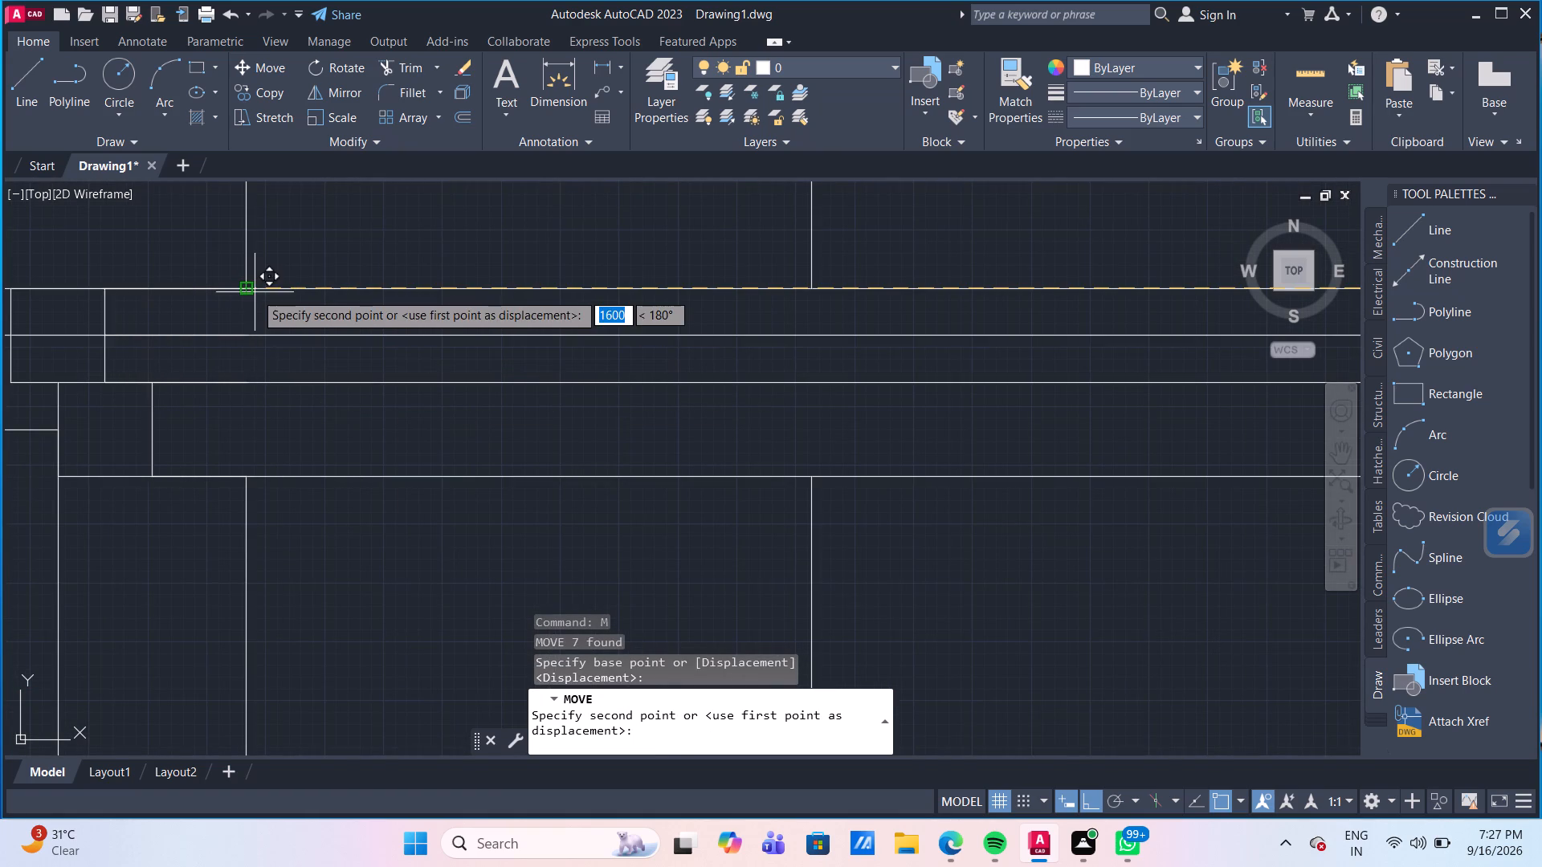
left_click(243, 286)
Delete the stray short vertical left from the mirrored copy and the short vertical closing the right ledge end's inner side.
scroll(242, 286, "down", 2)
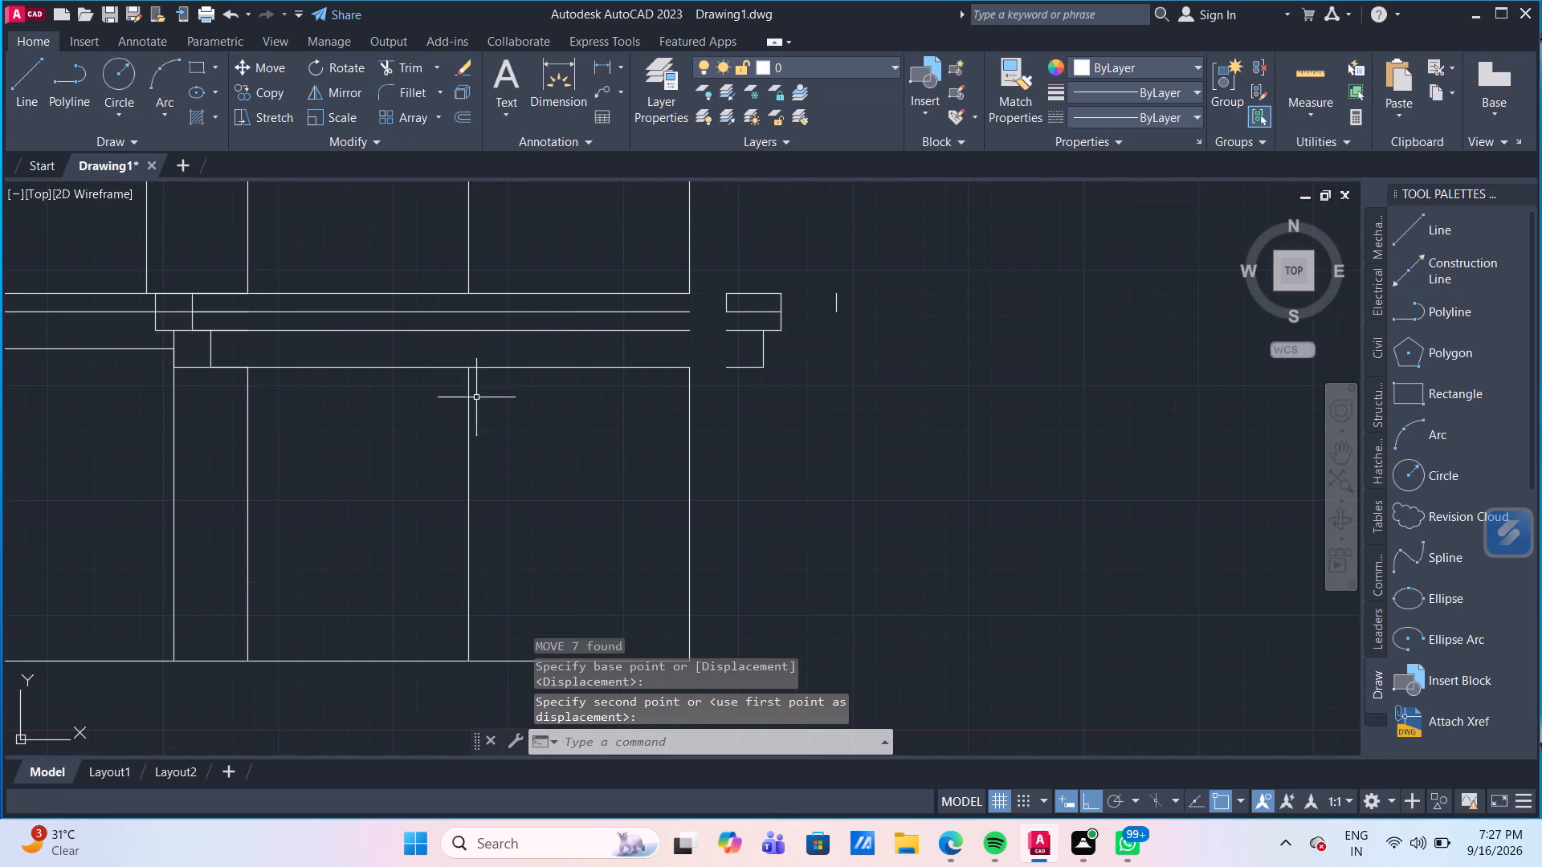
left_click_drag(850, 360, 838, 340)
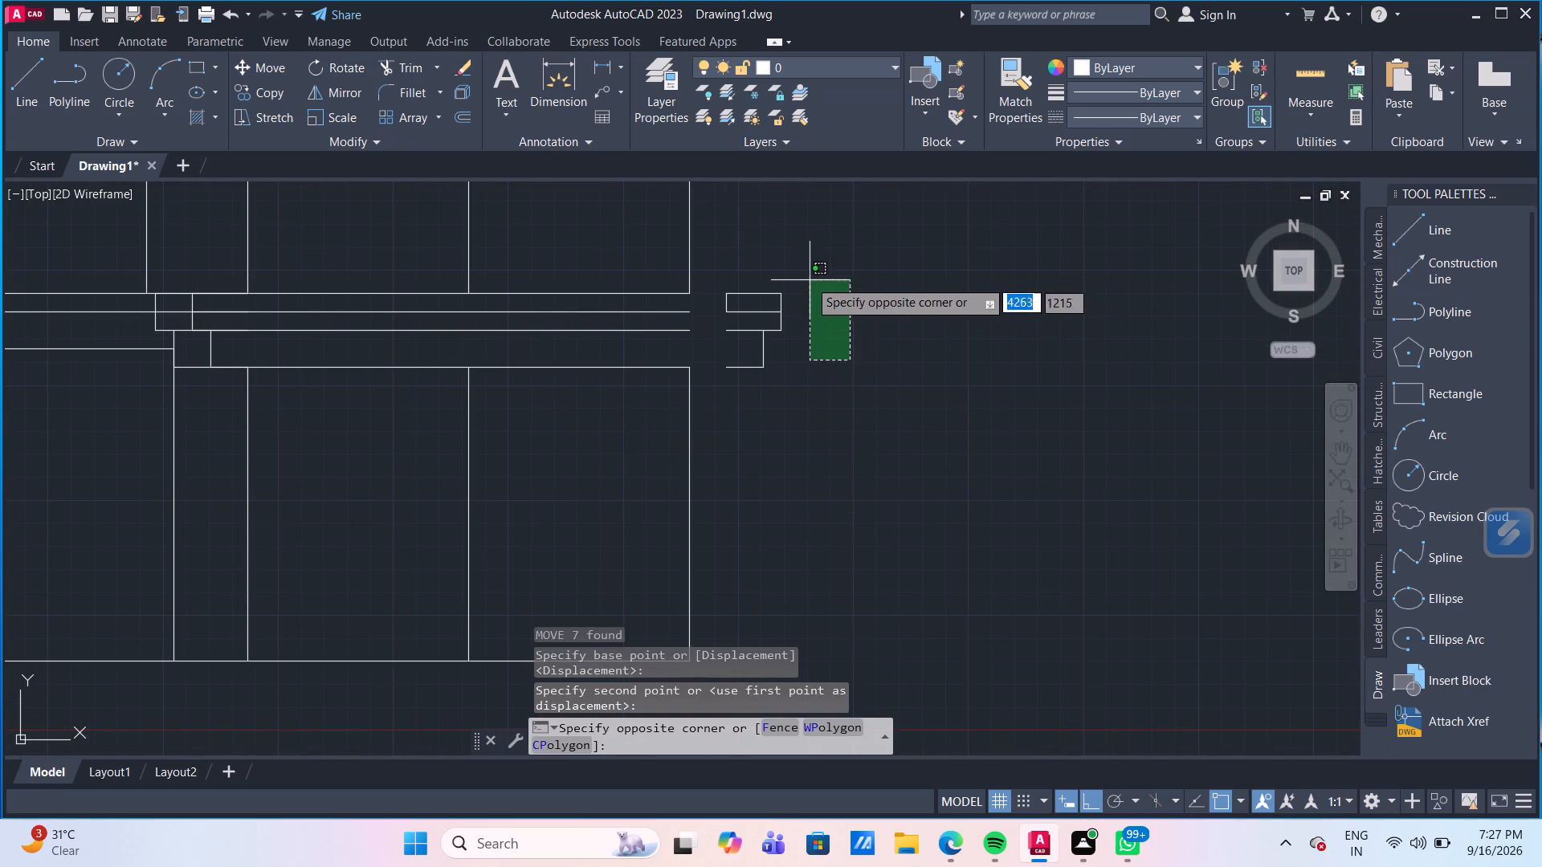
left_click(809, 275)
key("Escape")
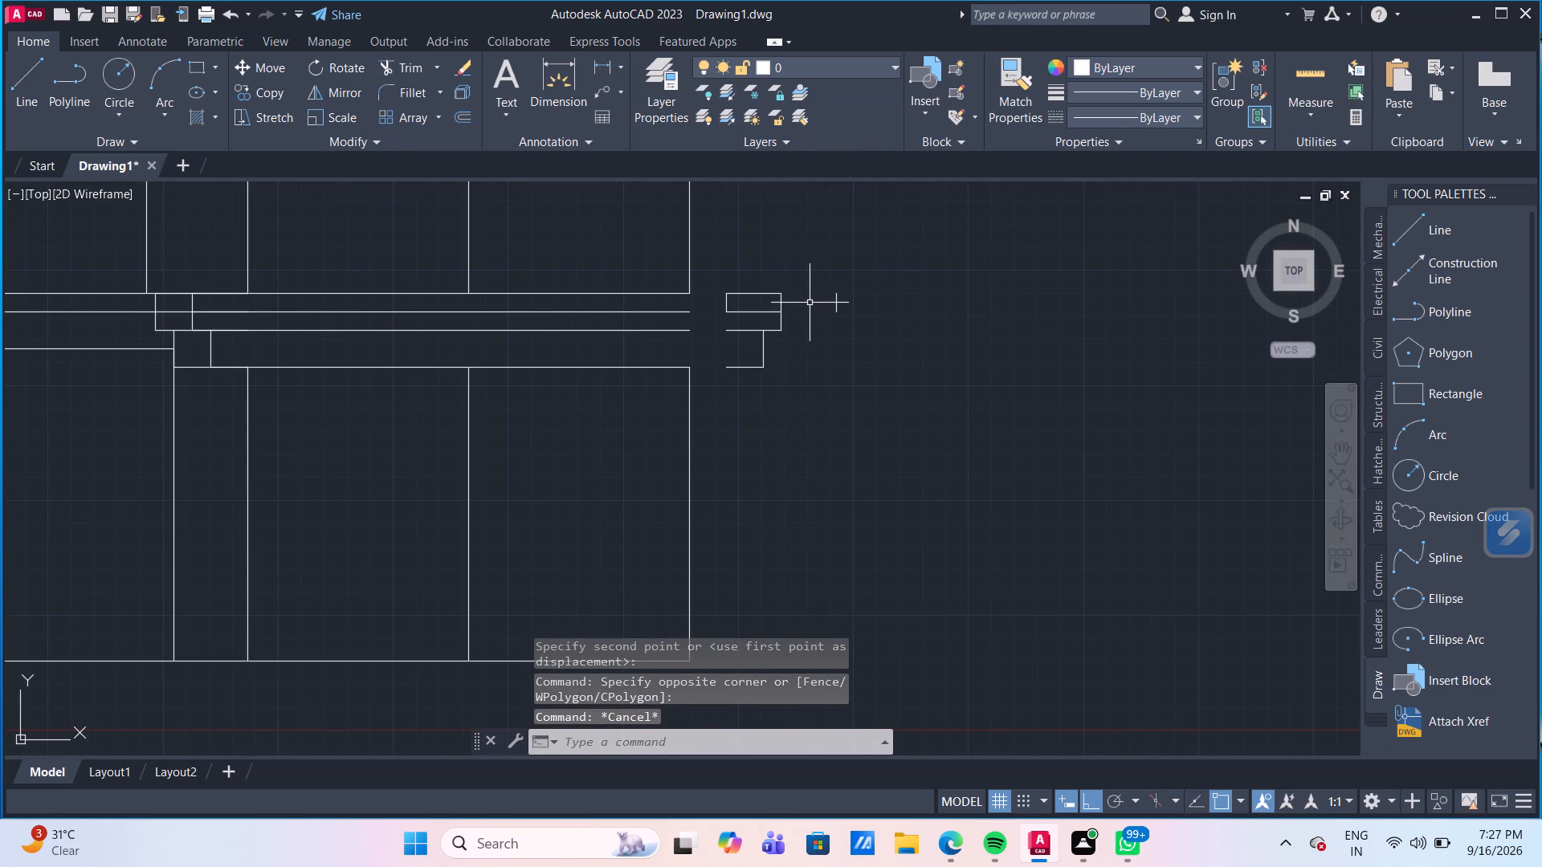
left_click(835, 301)
key("Delete")
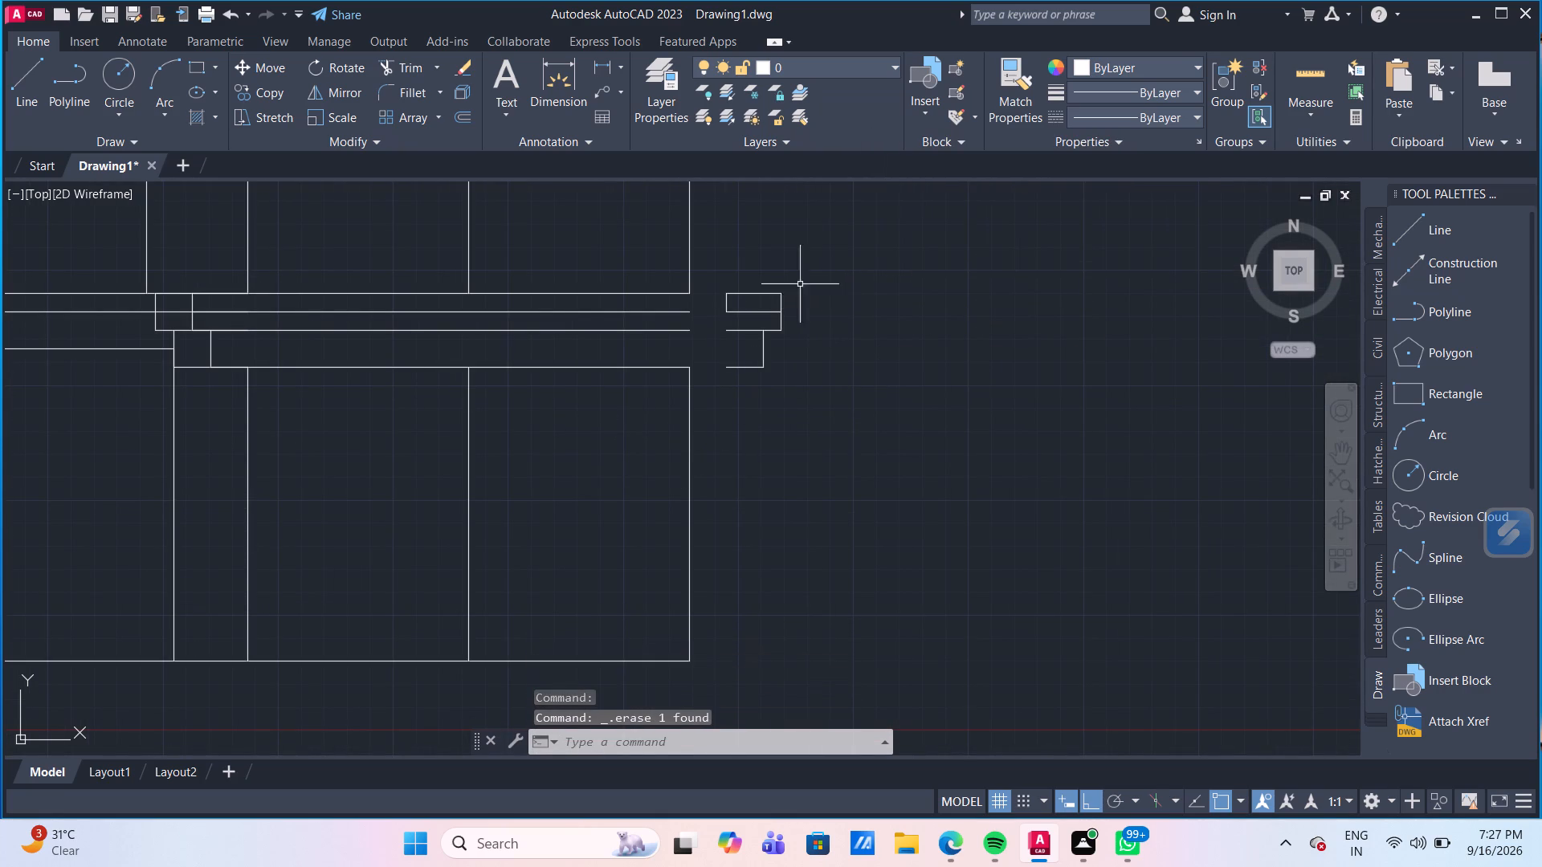
left_click(727, 301)
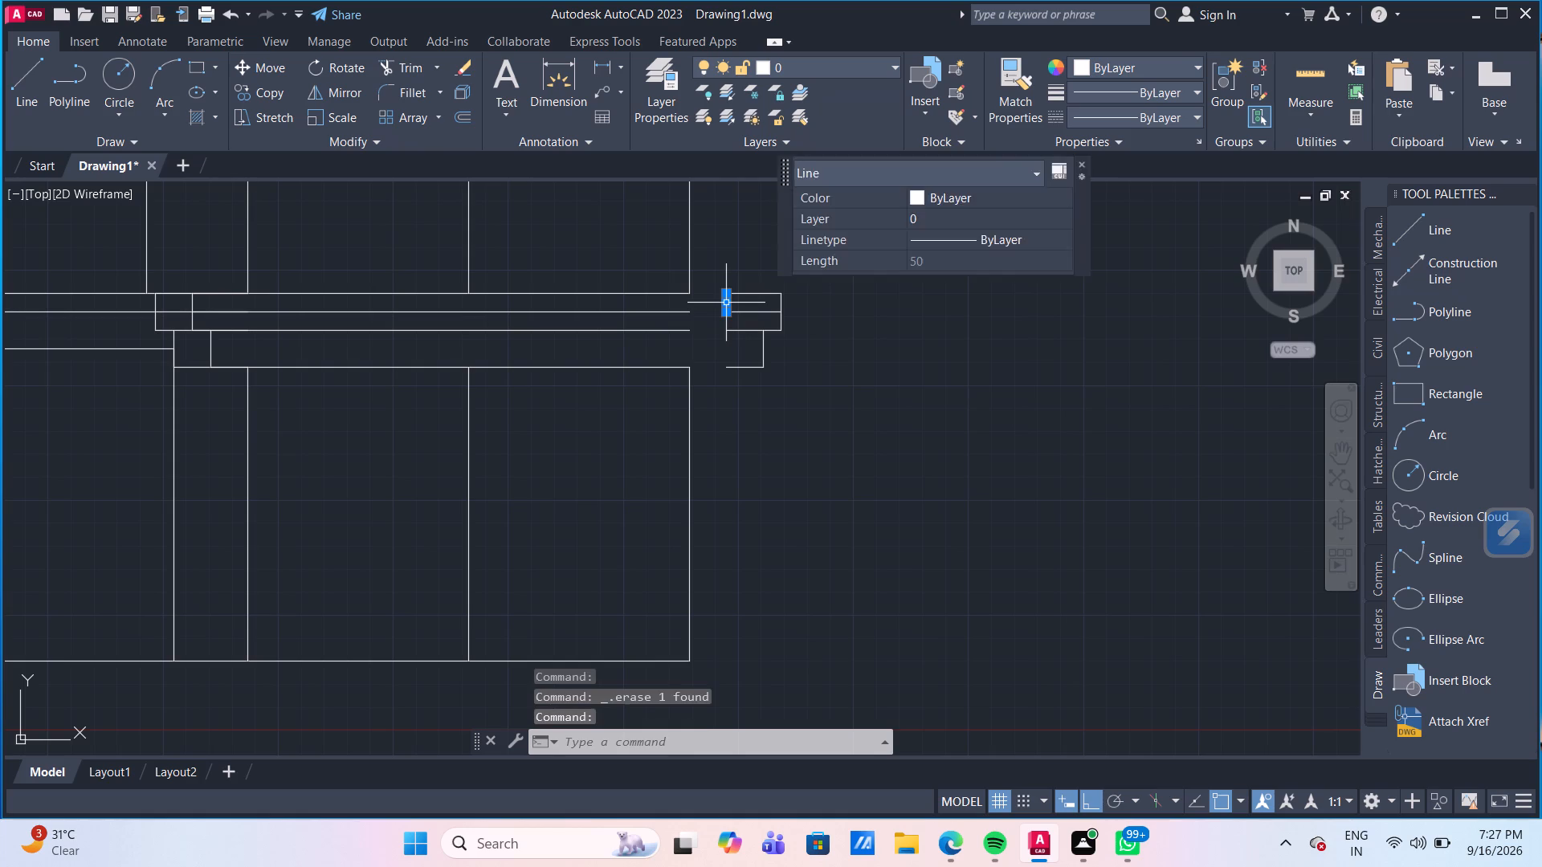
key("Delete")
Move the detached right ledge end 100 inward, from its top line's inner end to the outer vertical line.
left_click_drag(836, 443, 821, 420)
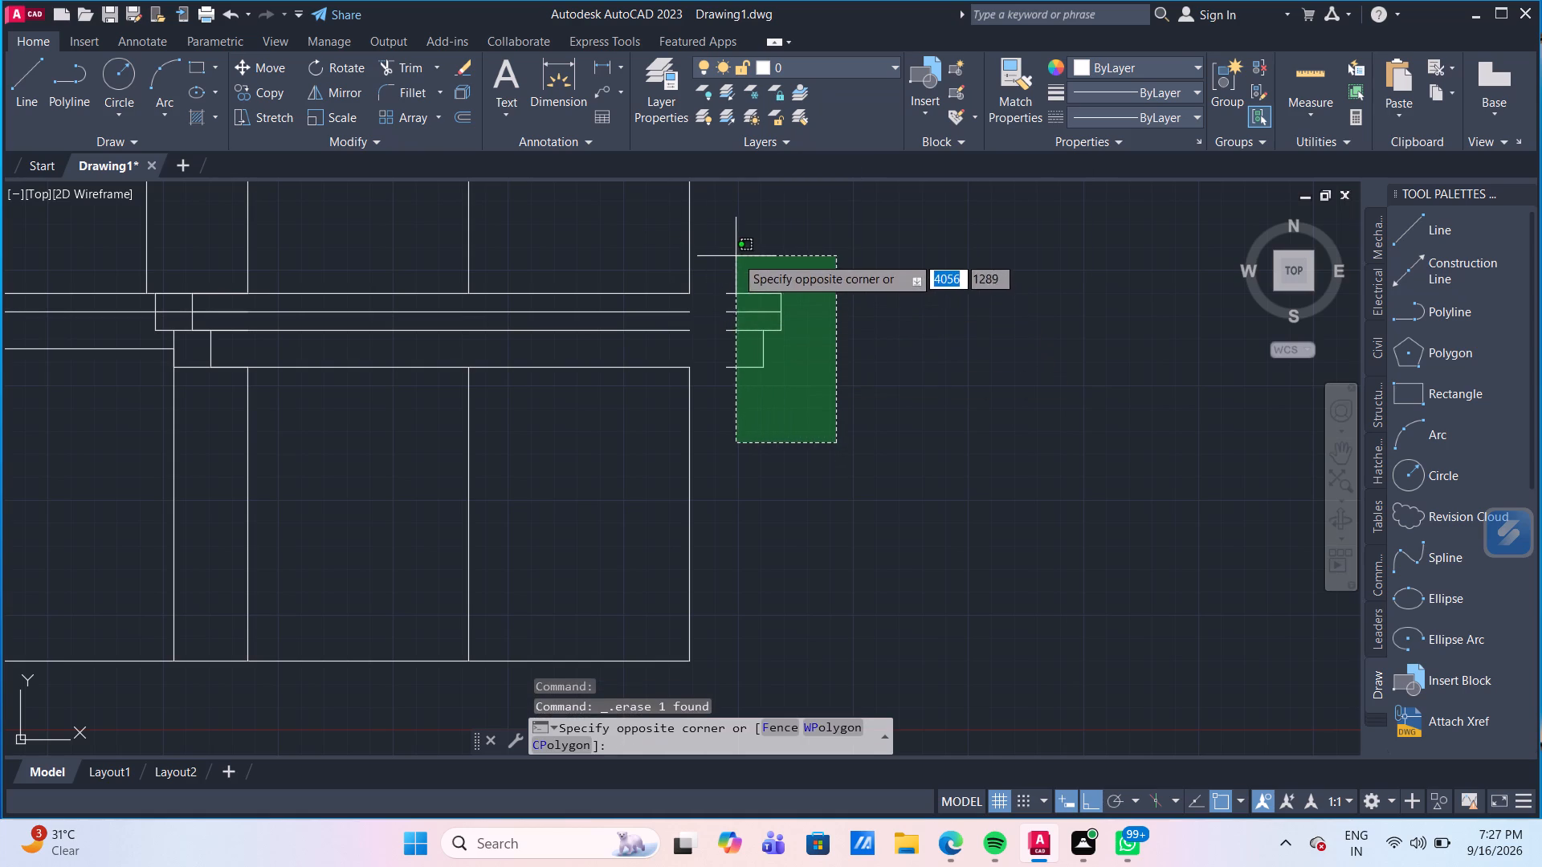
left_click(725, 249)
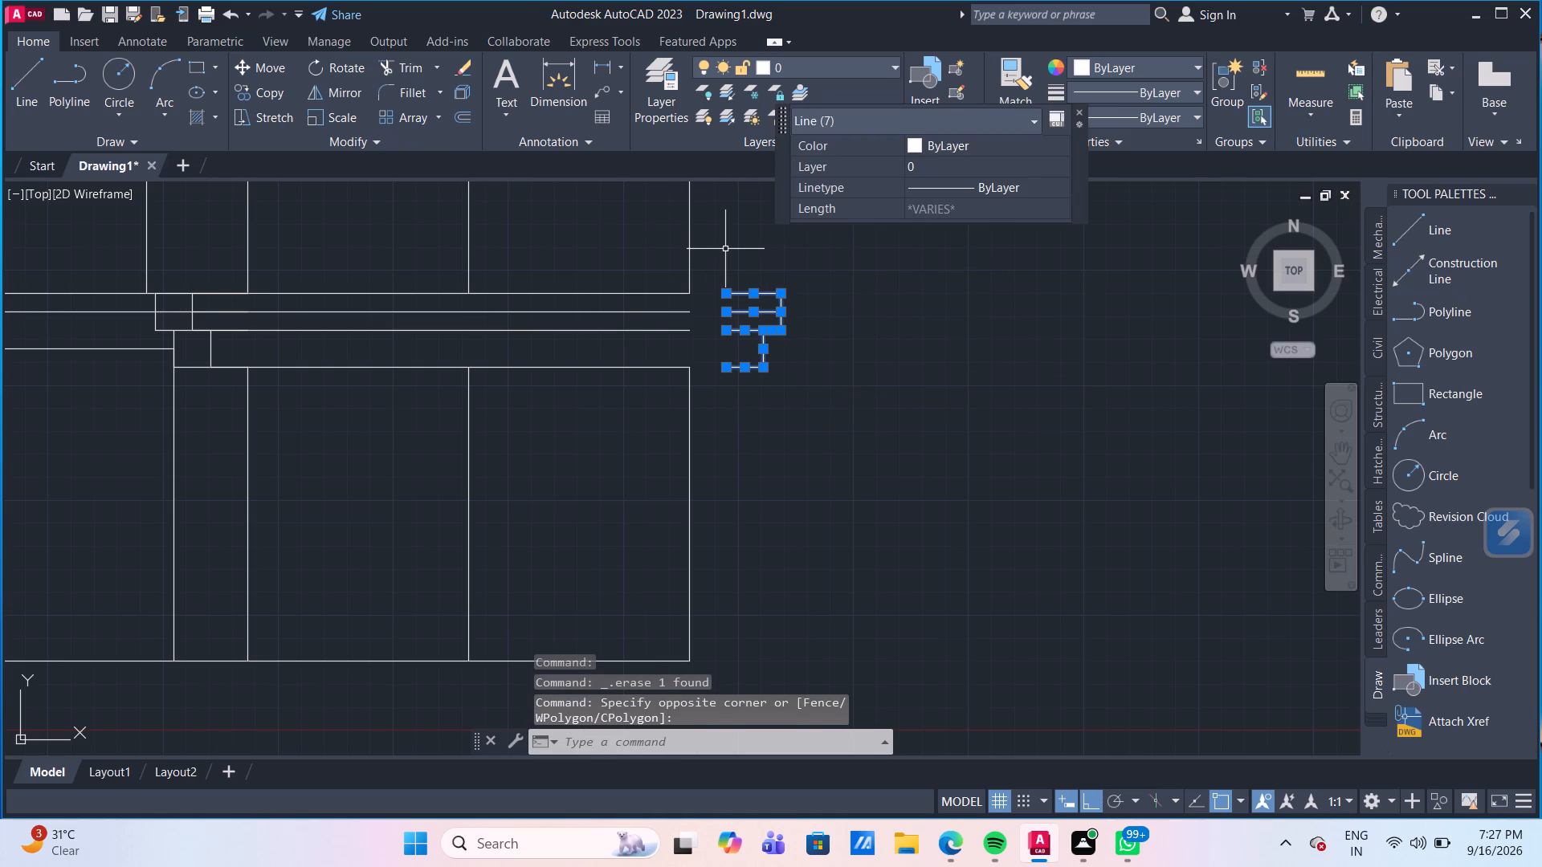
key("m")
key("Return")
scroll(728, 255, "up", 3)
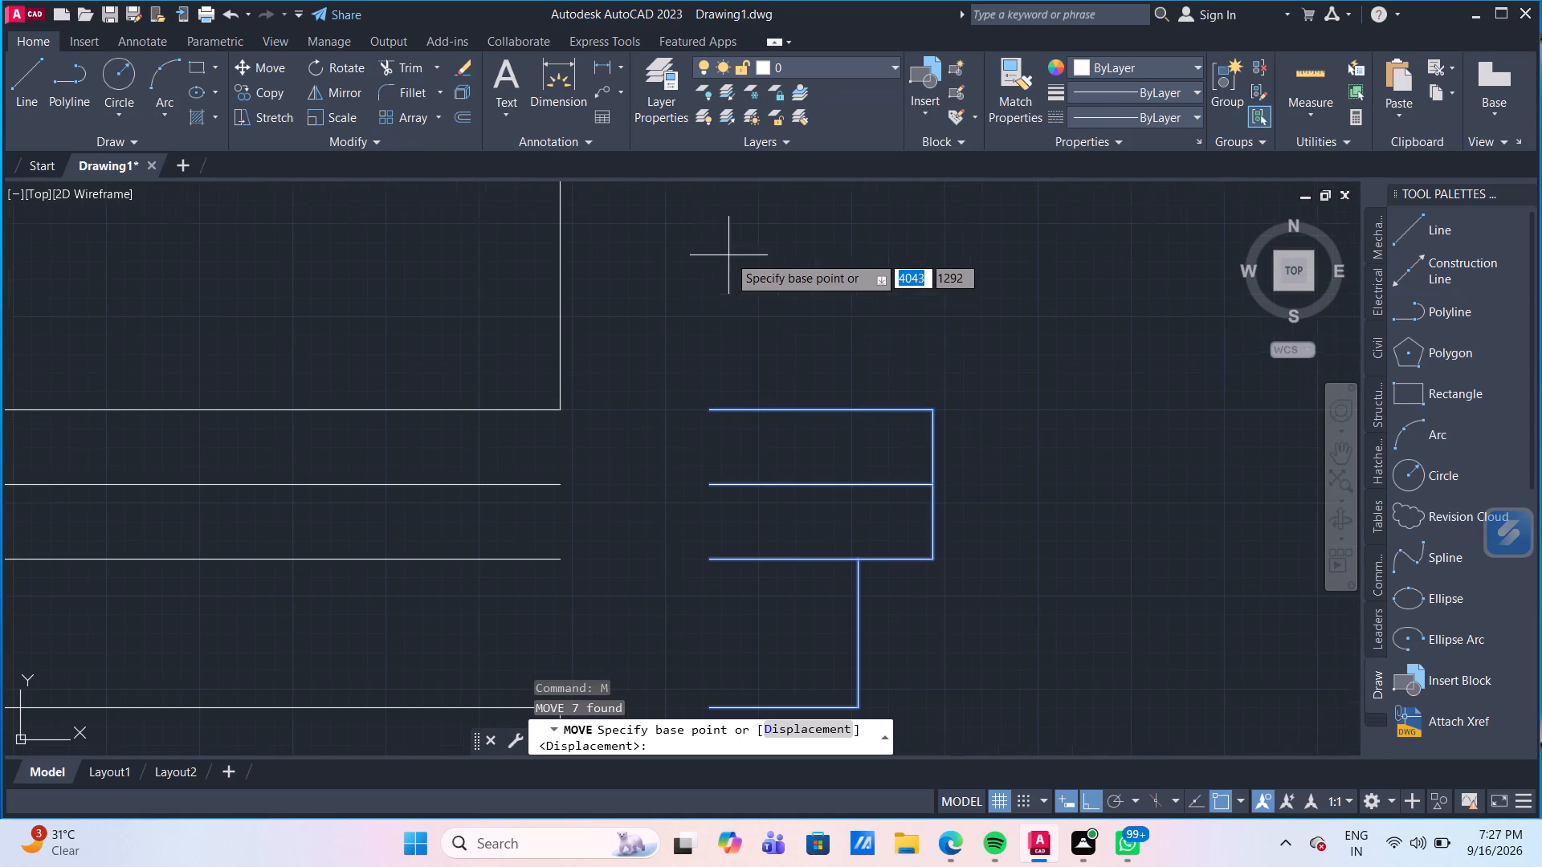
left_click(713, 414)
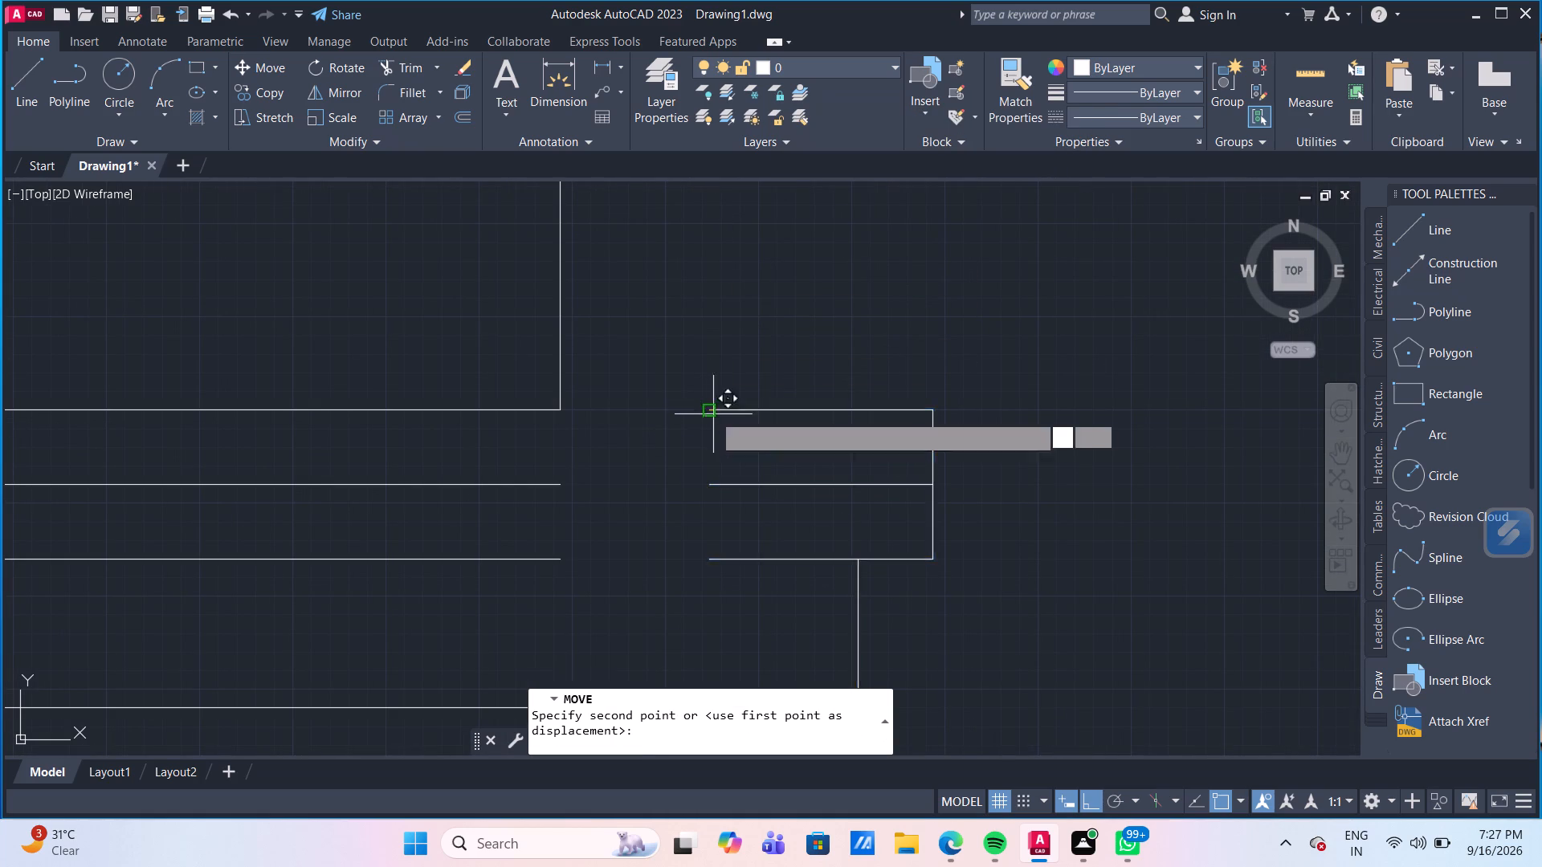
left_click(565, 414)
Trim the right ledge's old left end, removing its former verticals and horizontal stubs outside the new stepped profile.
scroll(784, 401, "down", 4)
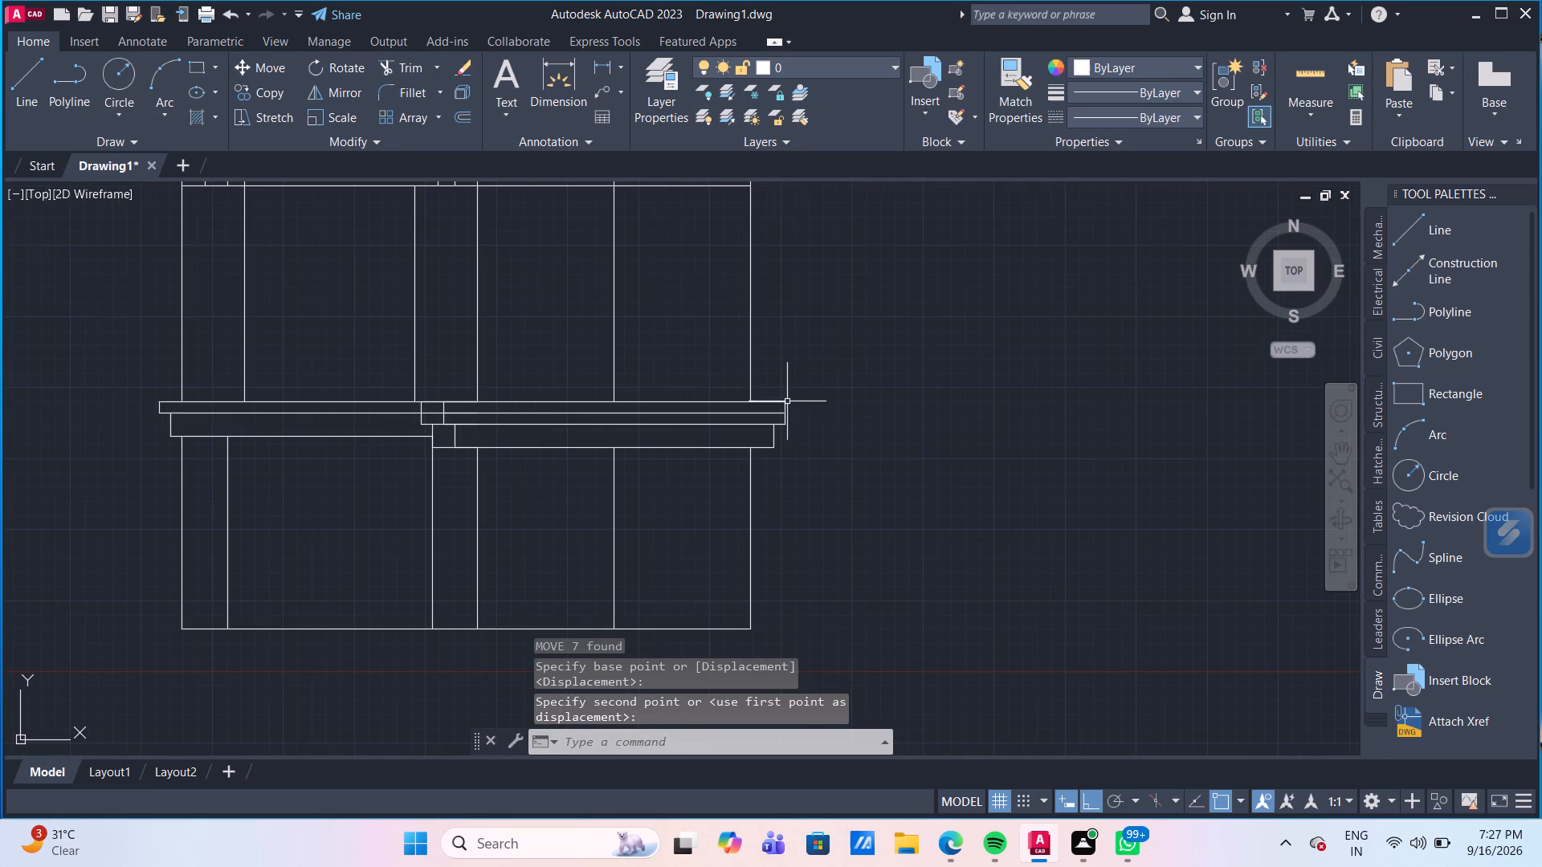
scroll(402, 425, "up", 2)
scroll(519, 402, "up", 1)
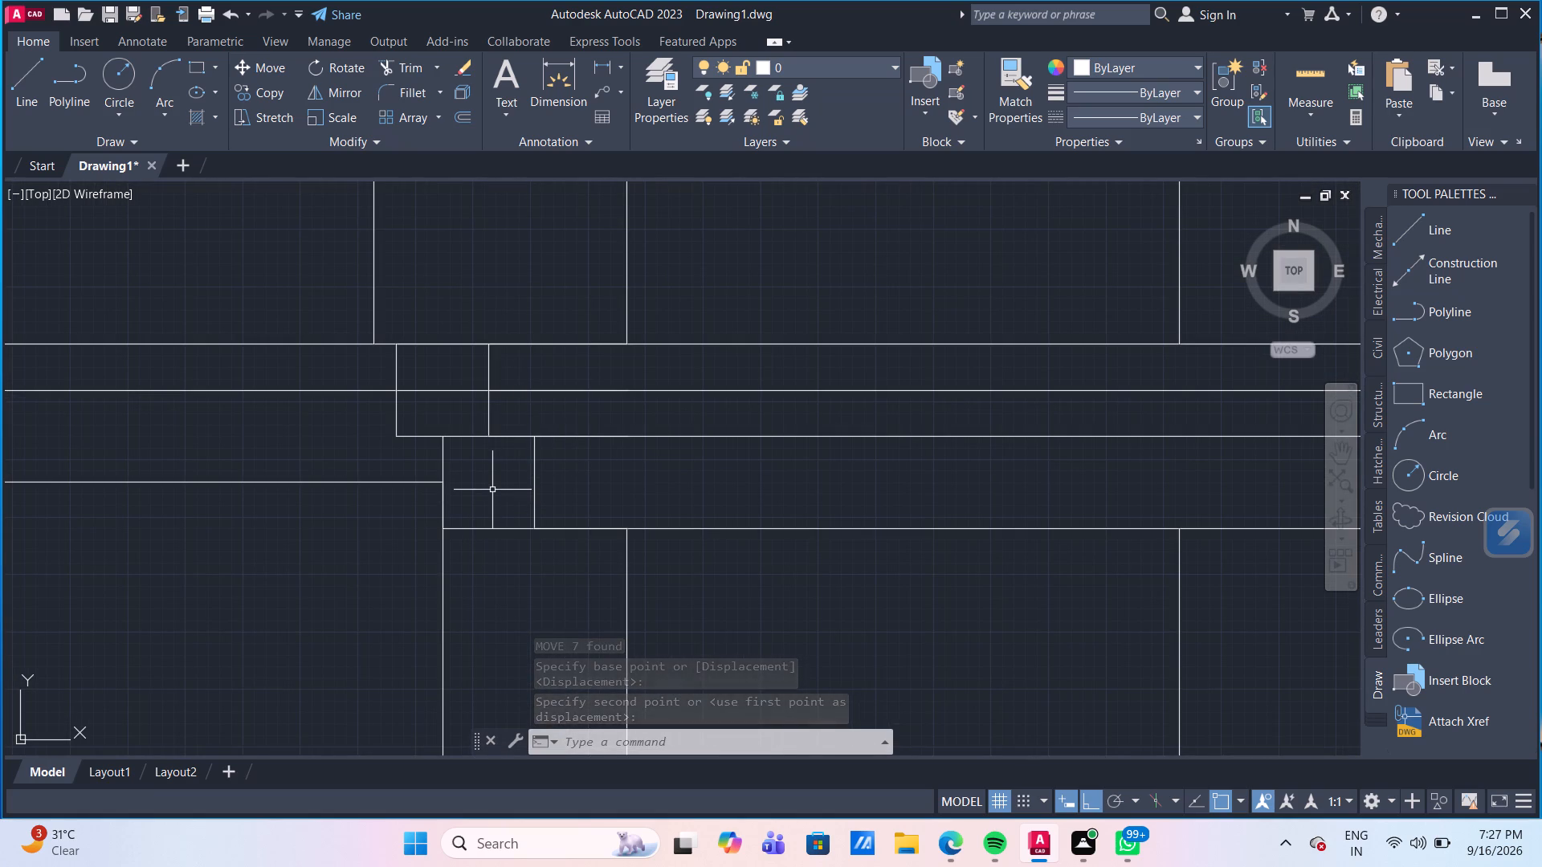
type("TR")
key("Return")
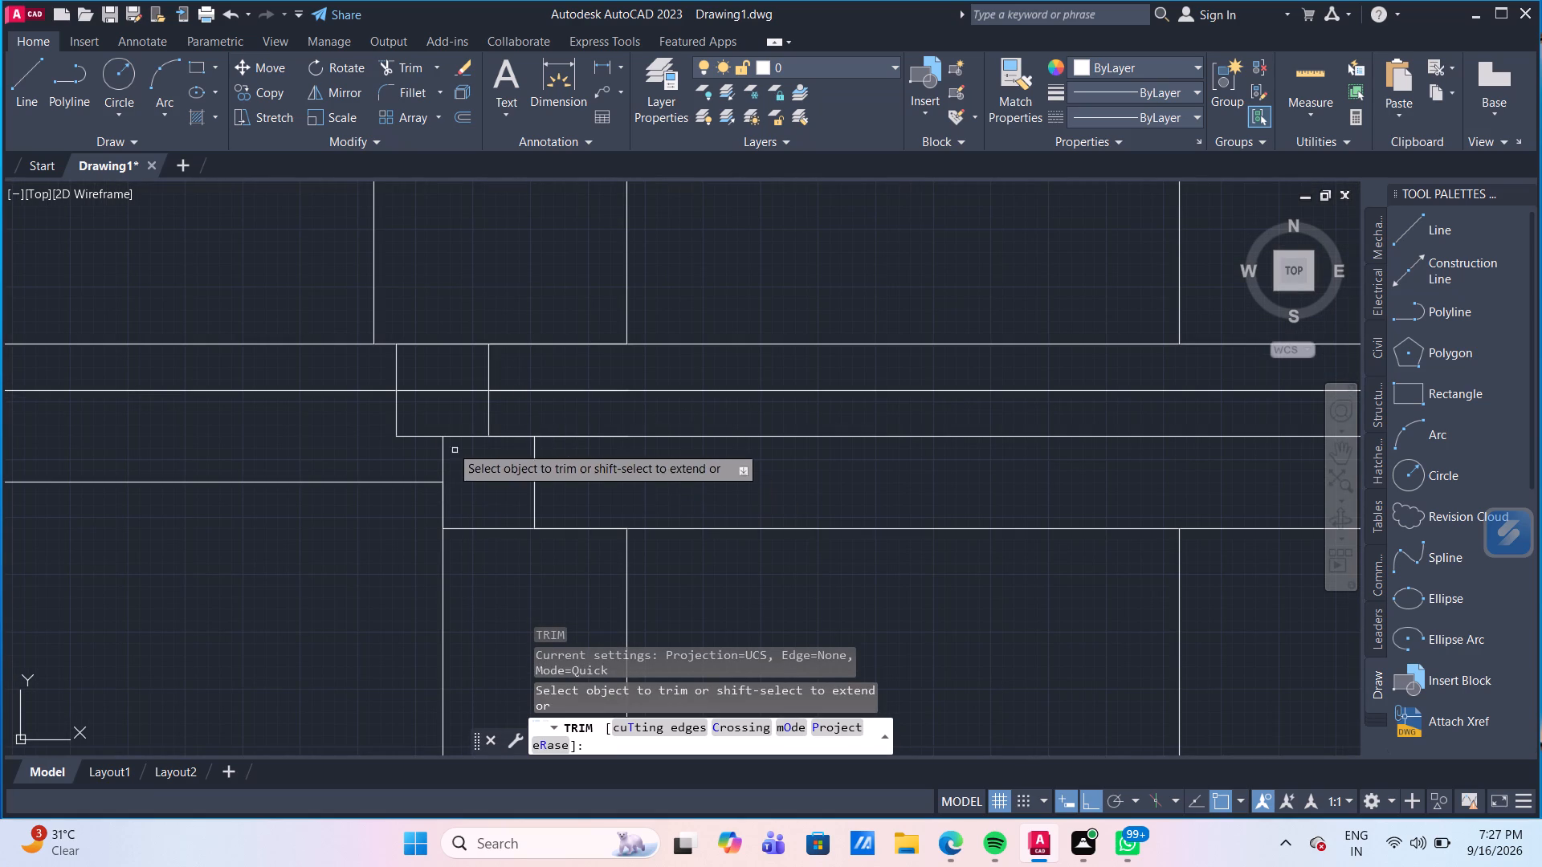
left_click(396, 369)
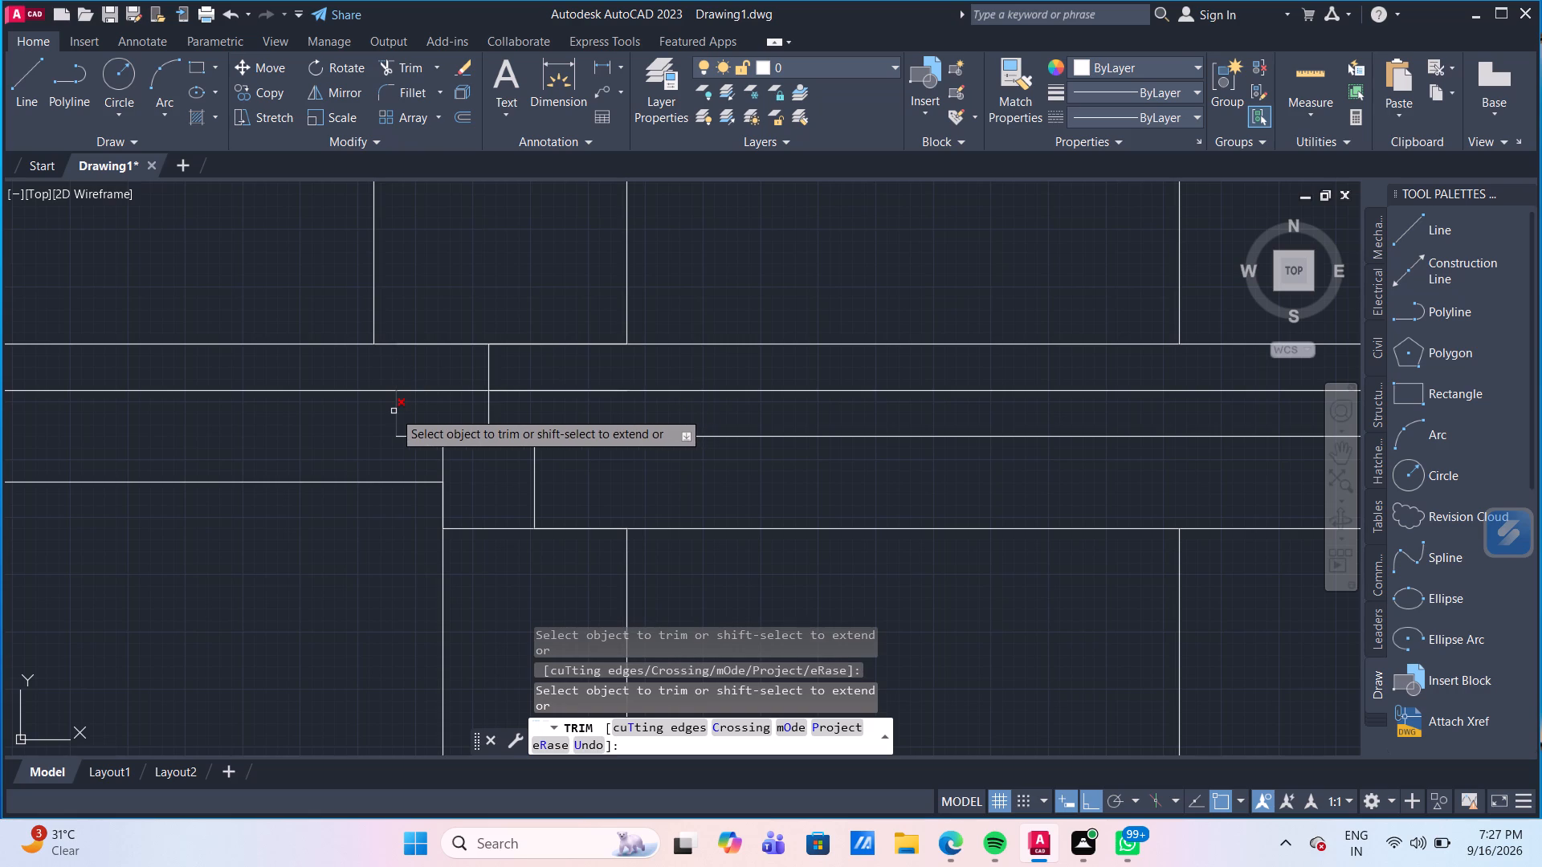
left_click(394, 411)
left_click(419, 438)
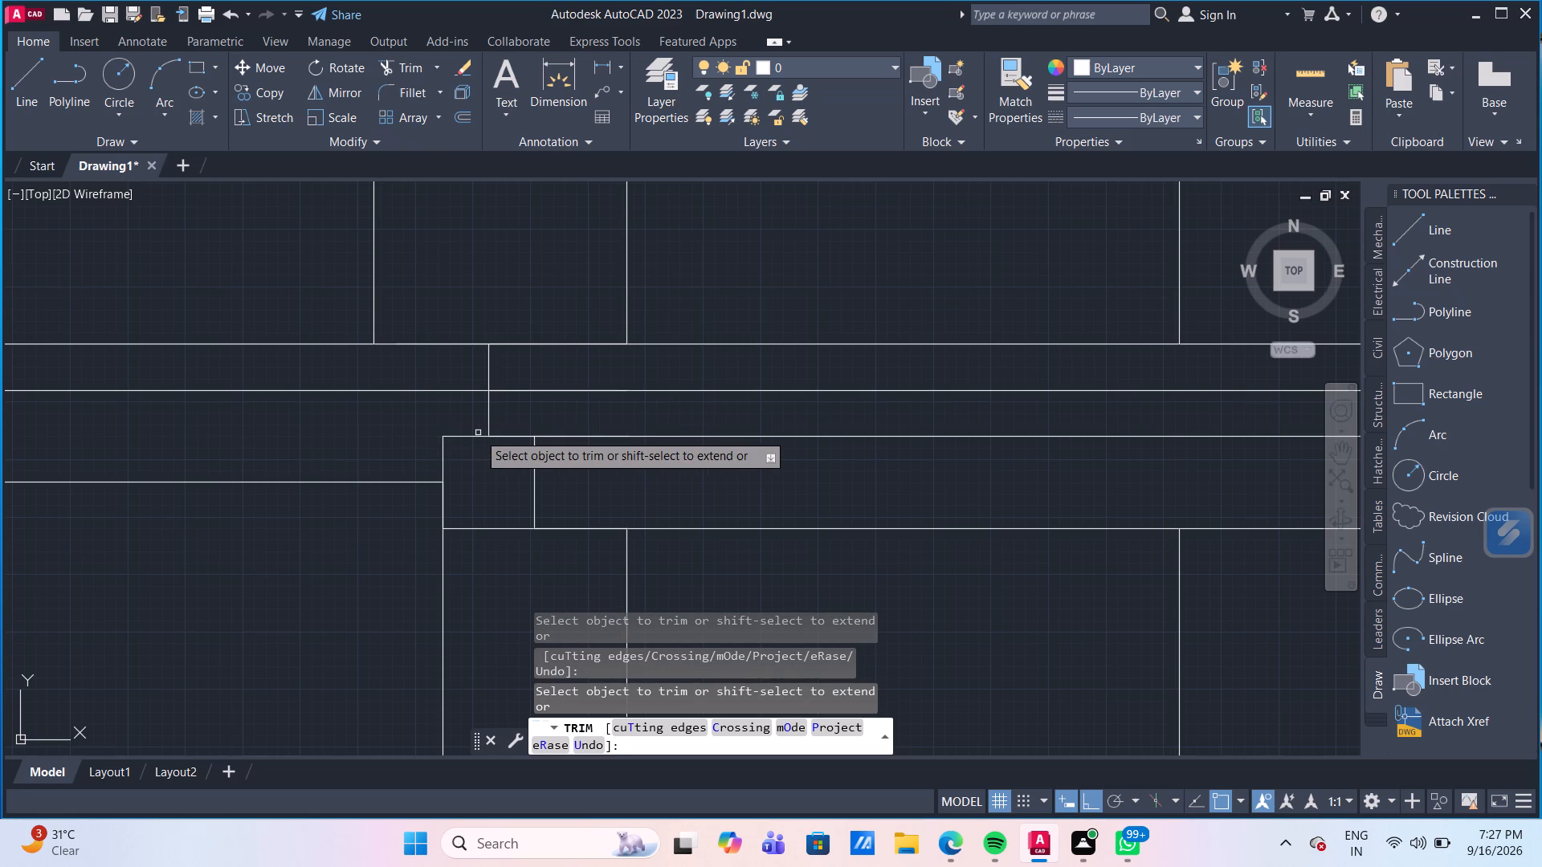
left_click(475, 437)
left_click(443, 444)
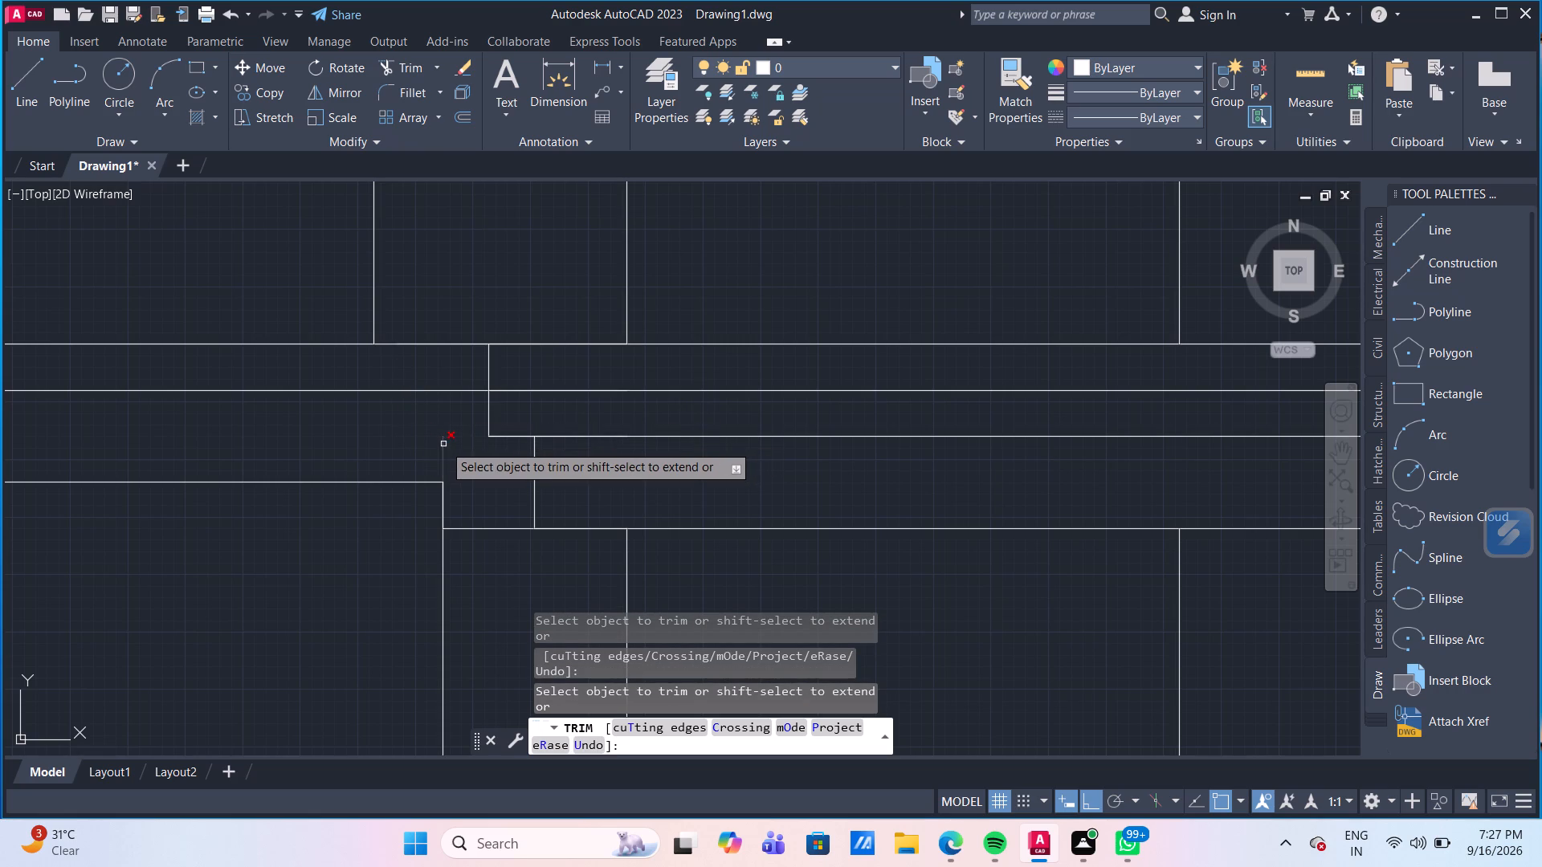
left_click(495, 531)
scroll(495, 531, "down", 2)
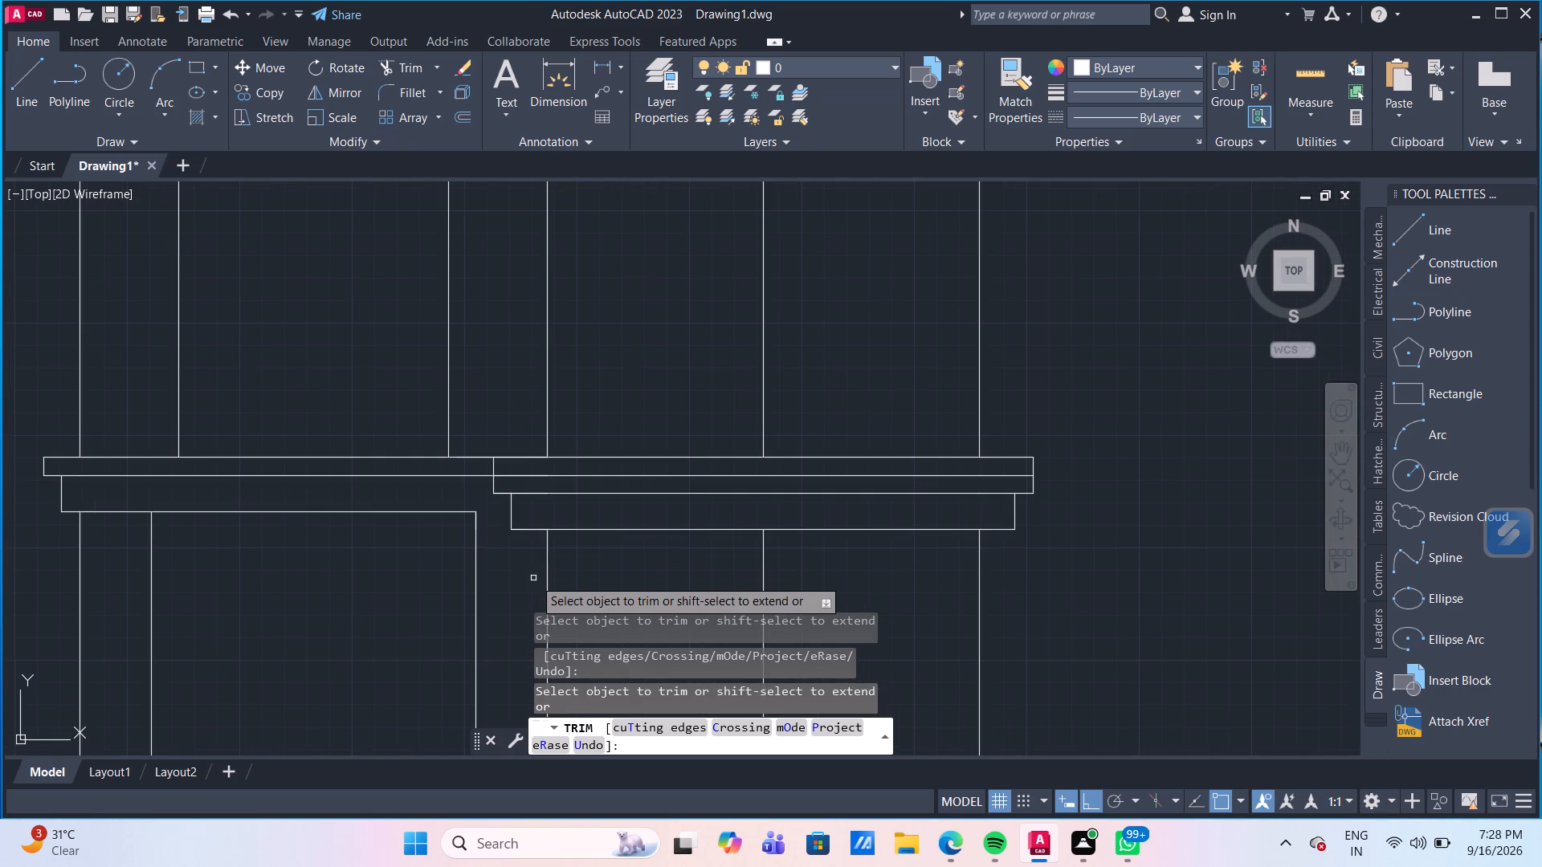
scroll(533, 578, "down", 3)
middle_click_drag(527, 572, 426, 446)
scroll(426, 446, "up", 2)
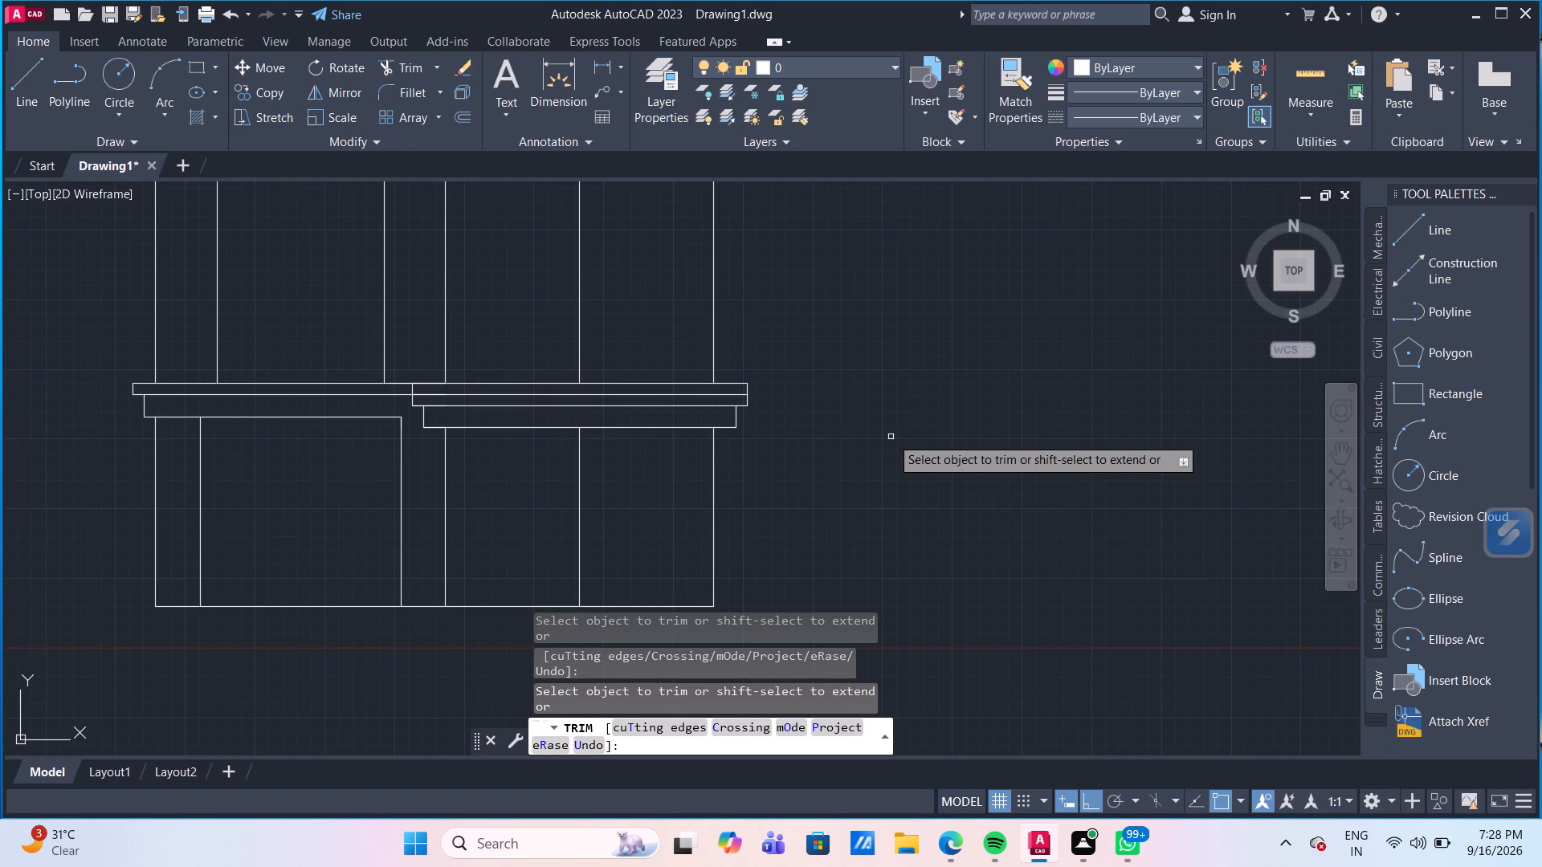
key("Escape")
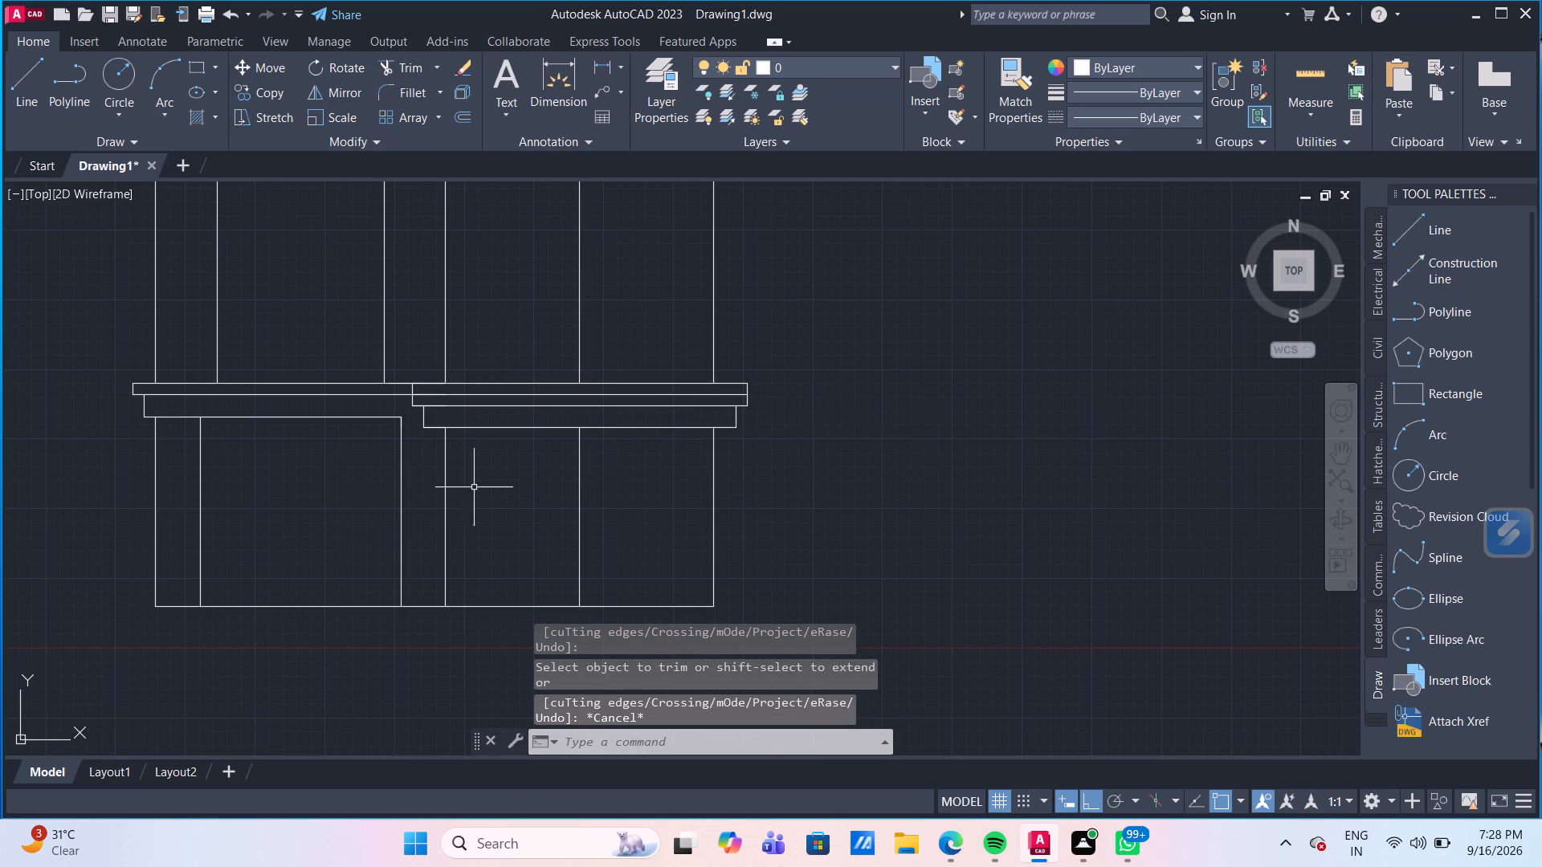
Extend the left ledge's bottom line to the right ledge's lower-step left edge.
scroll(452, 465, "up", 2)
scroll(394, 435, "down", 2)
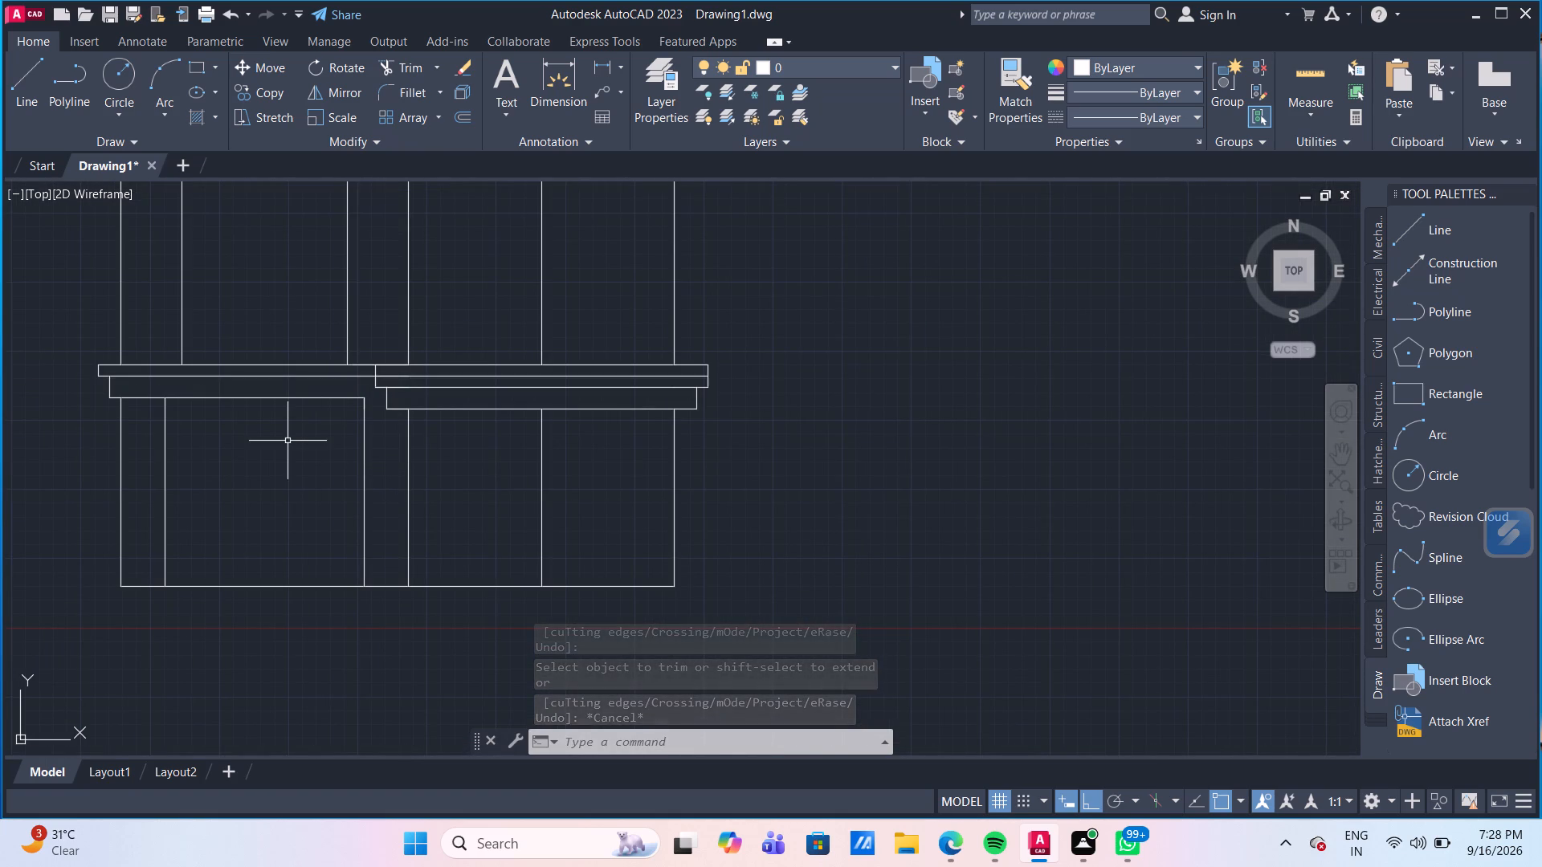
key("l")
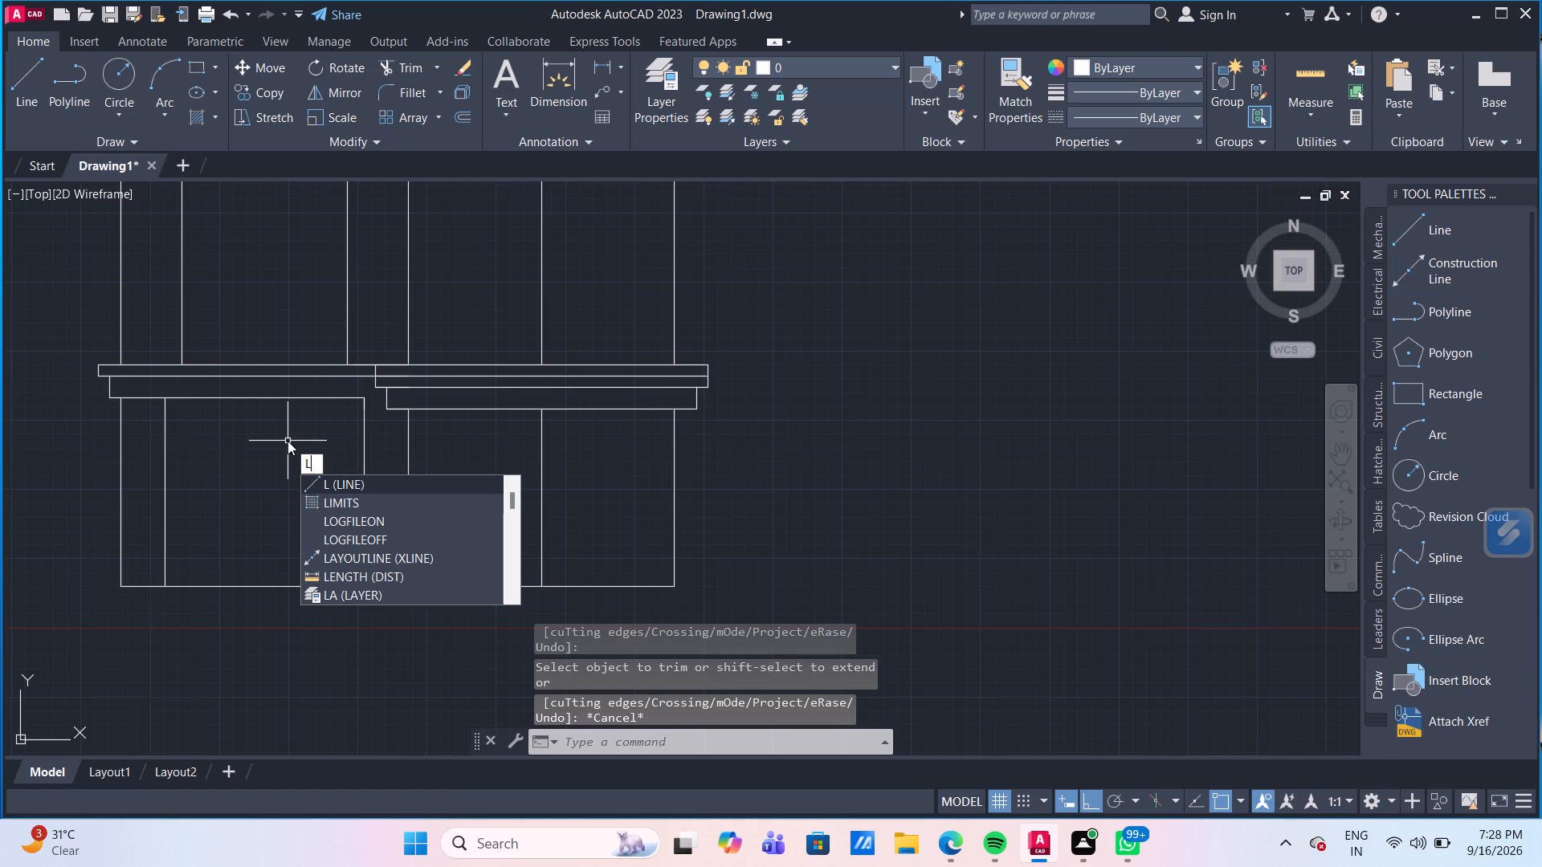
key("BackSpace")
type("EX")
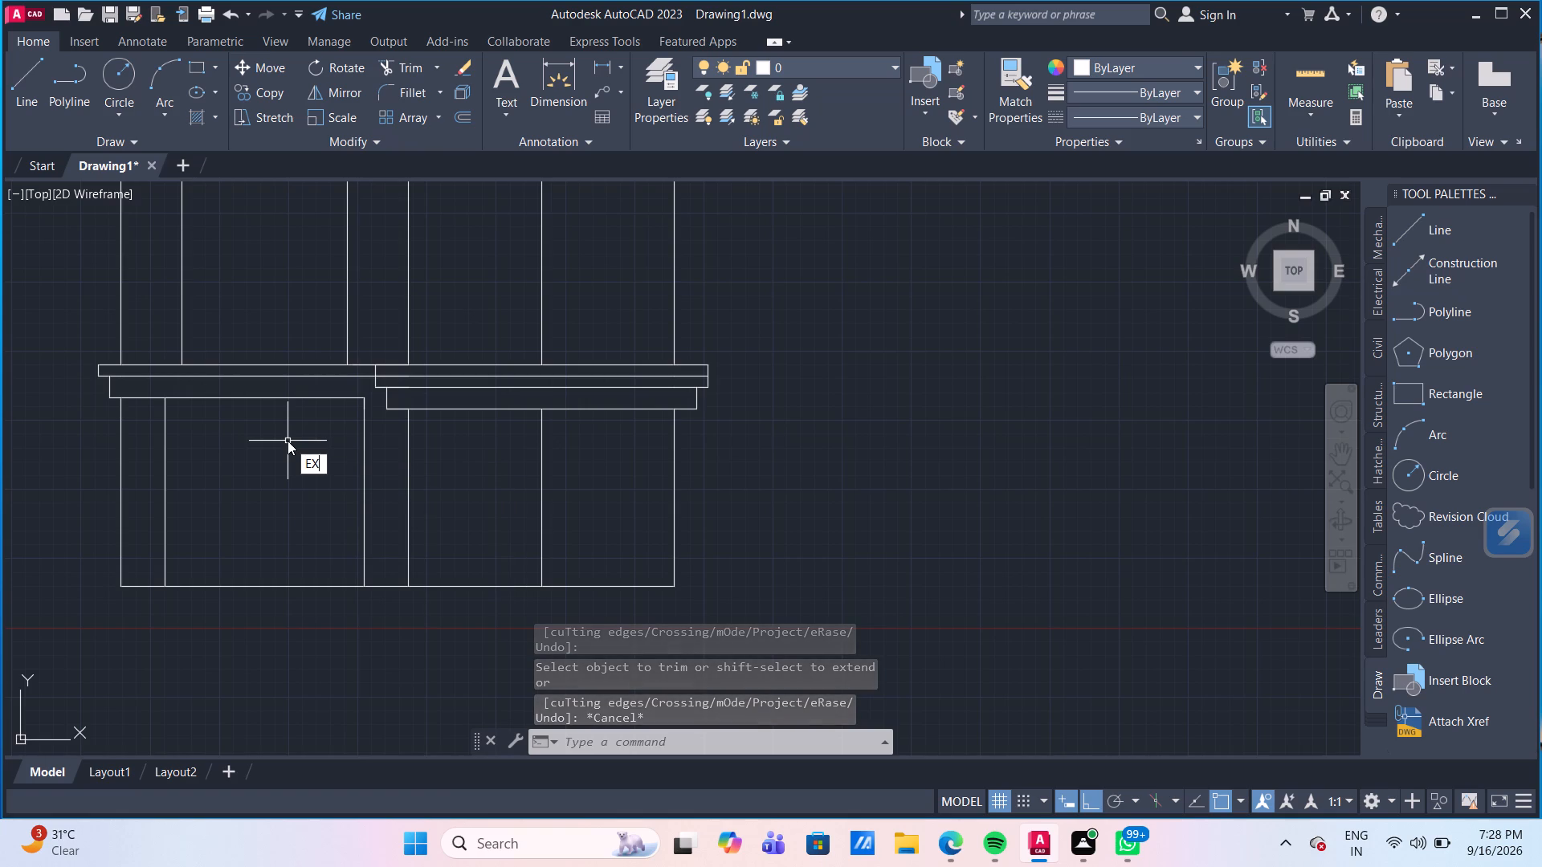
key("Return")
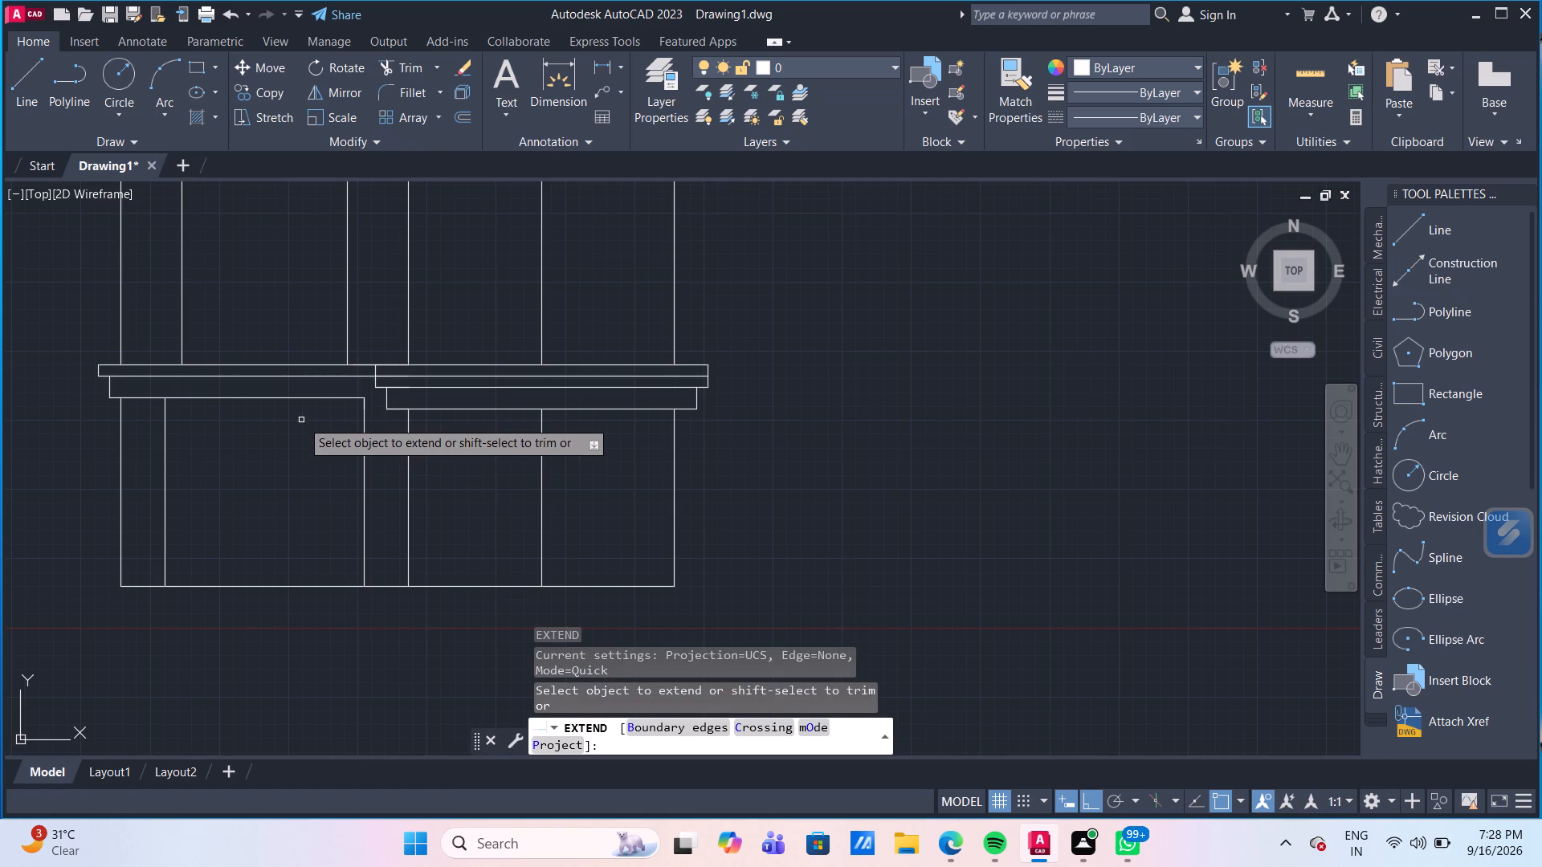
left_click(354, 397)
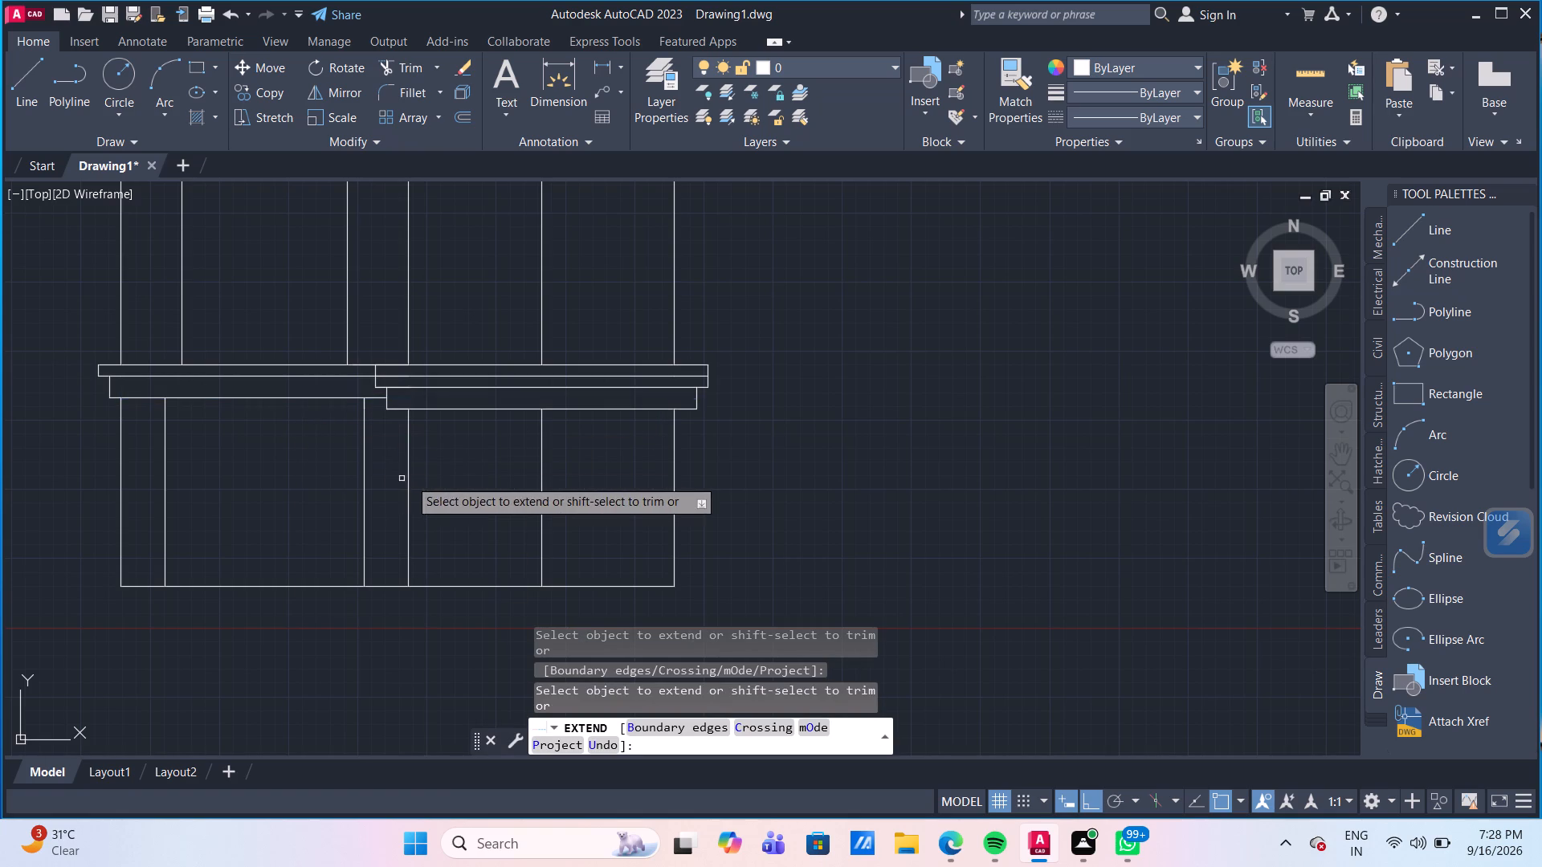
key("Escape")
Start the Offset command on the elevation.
scroll(302, 317, "down", 1)
middle_click_drag(303, 317, 282, 446)
scroll(282, 446, "up", 1)
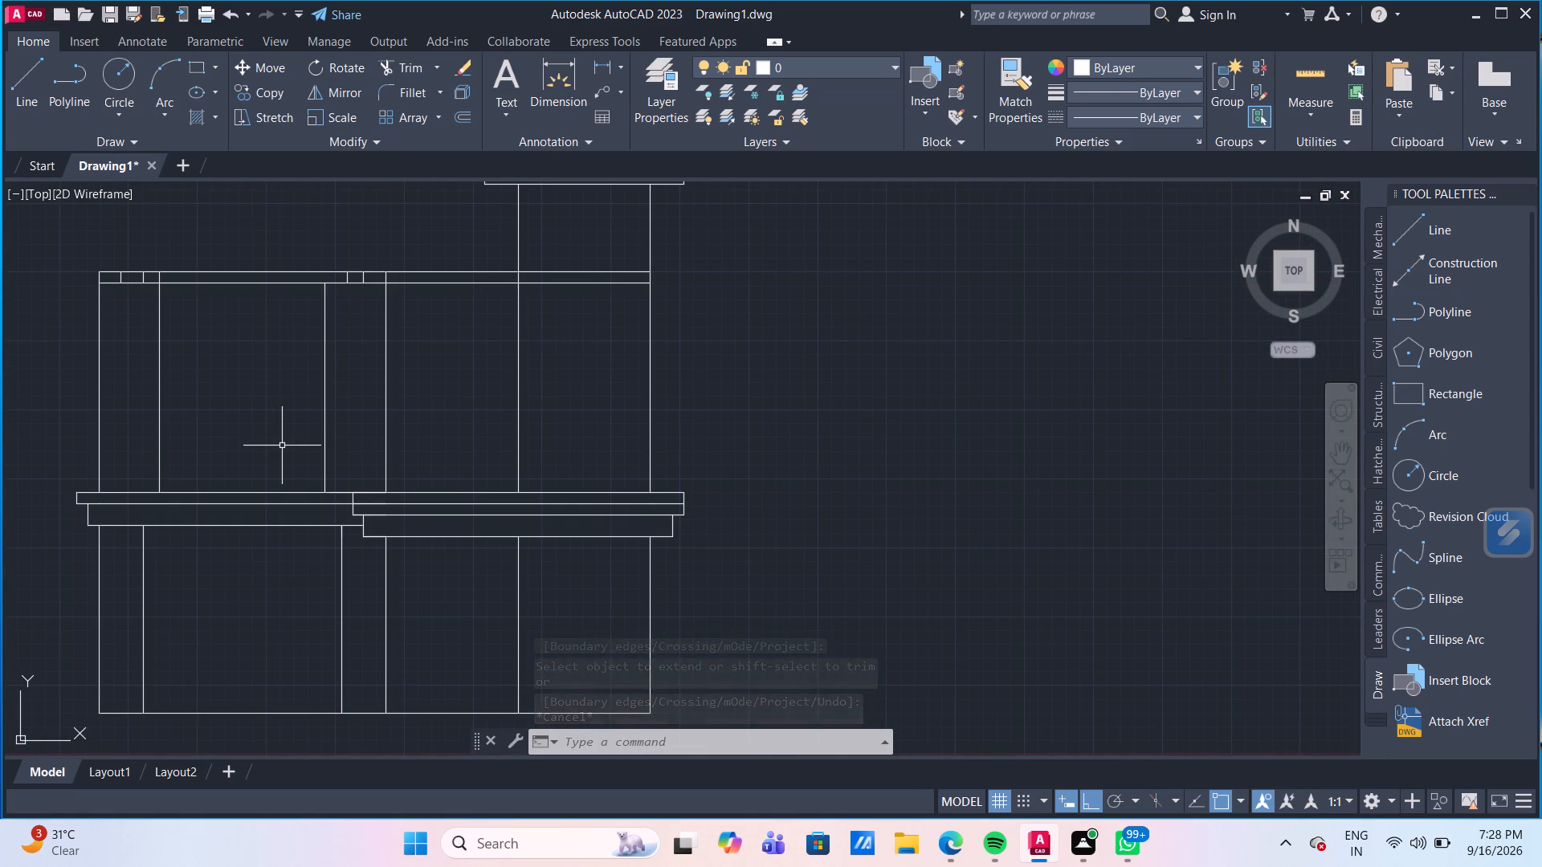
middle_click_drag(282, 446, 282, 428)
key("o")
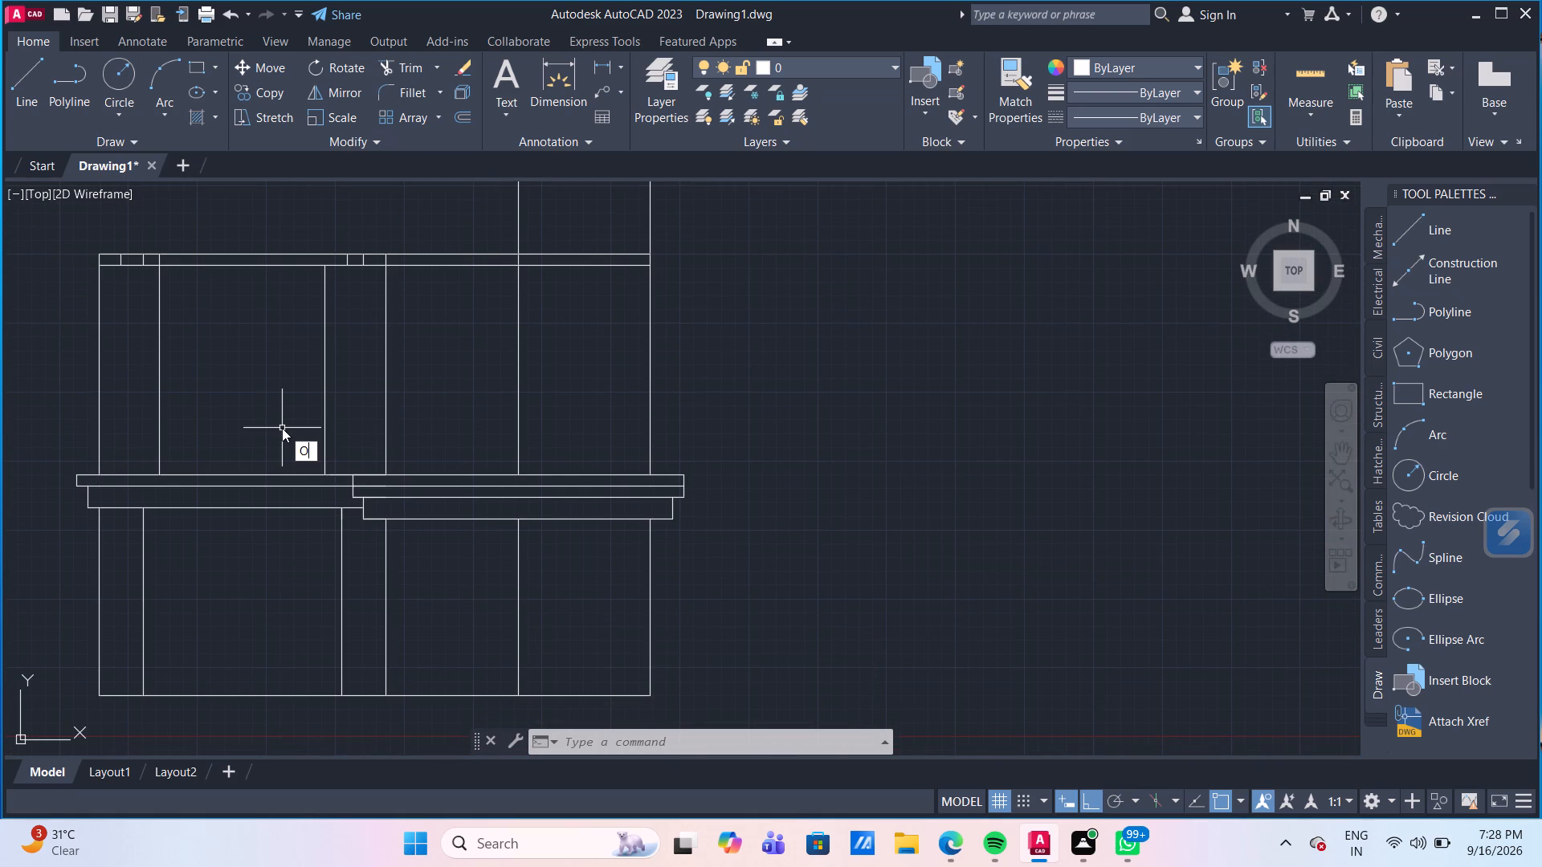
key("Return")
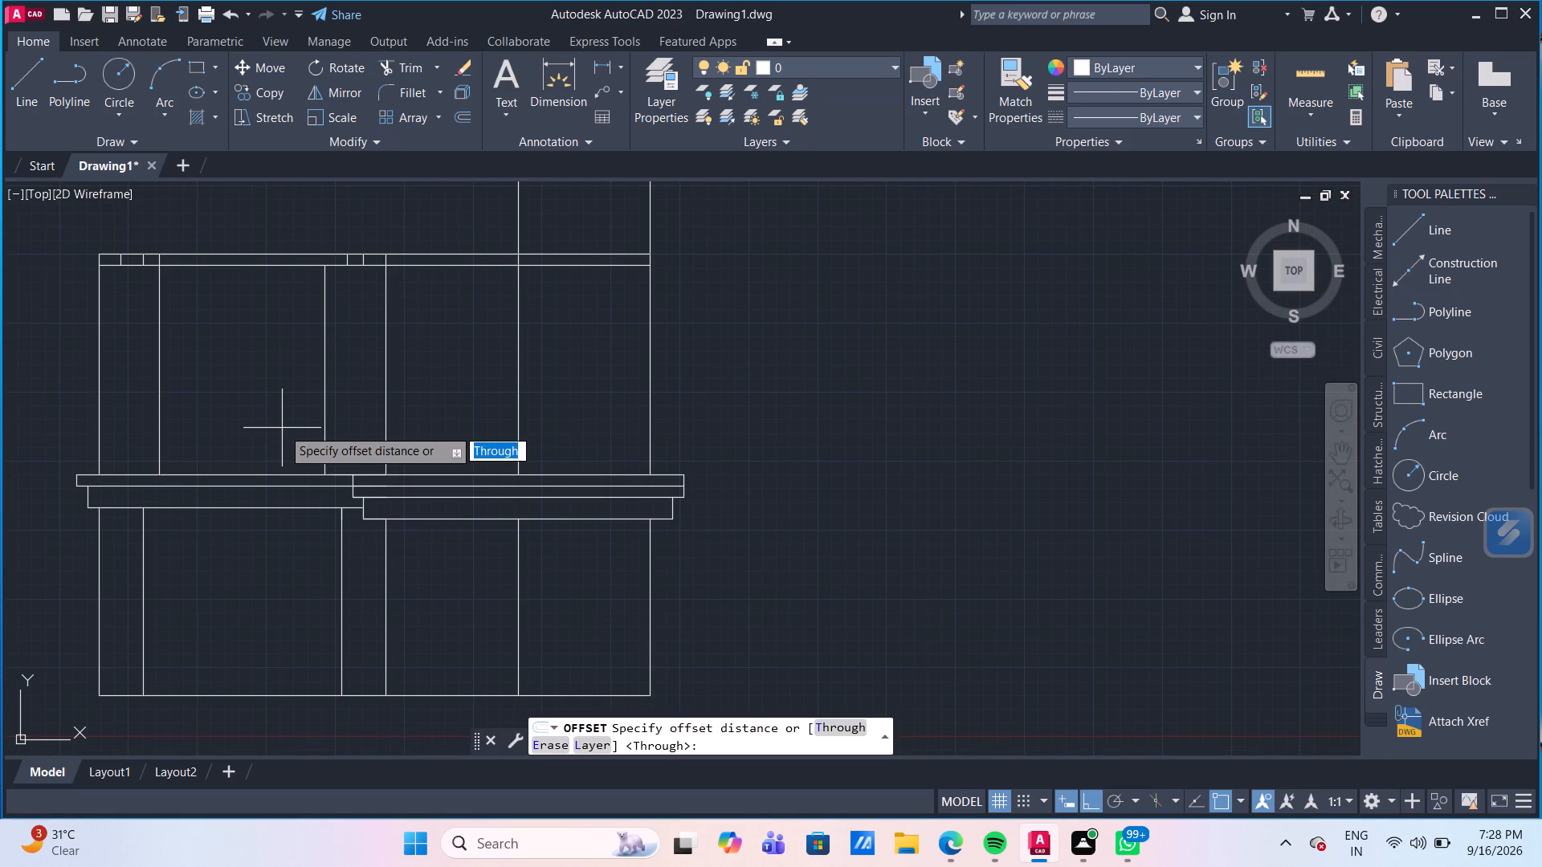
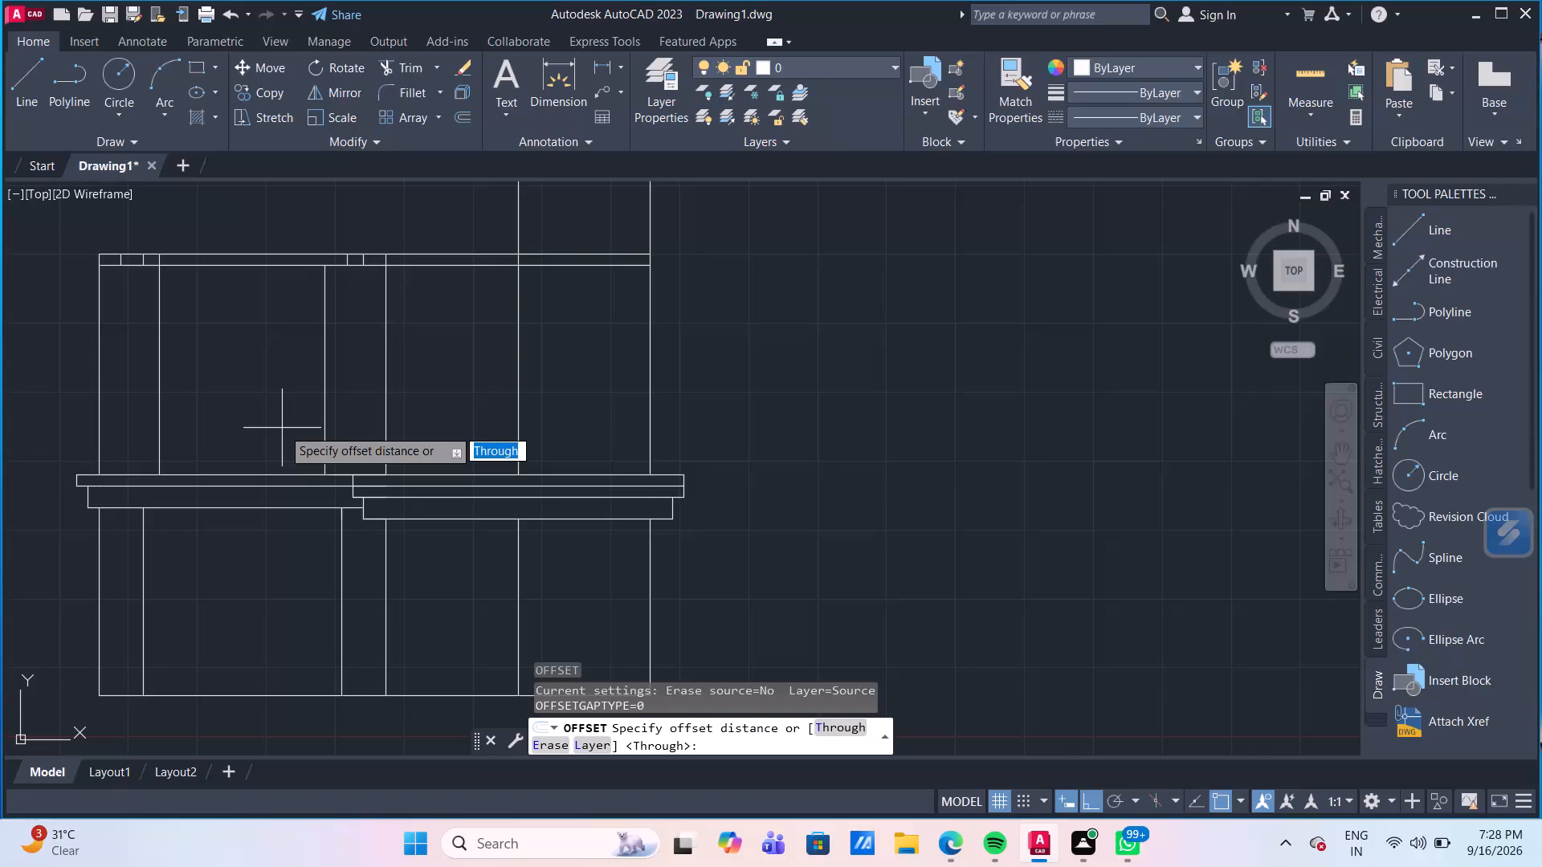
Offset both side verticals of the lower-left opening inward by 50 and those of the upper-left opening inward by 25.
key("Return")
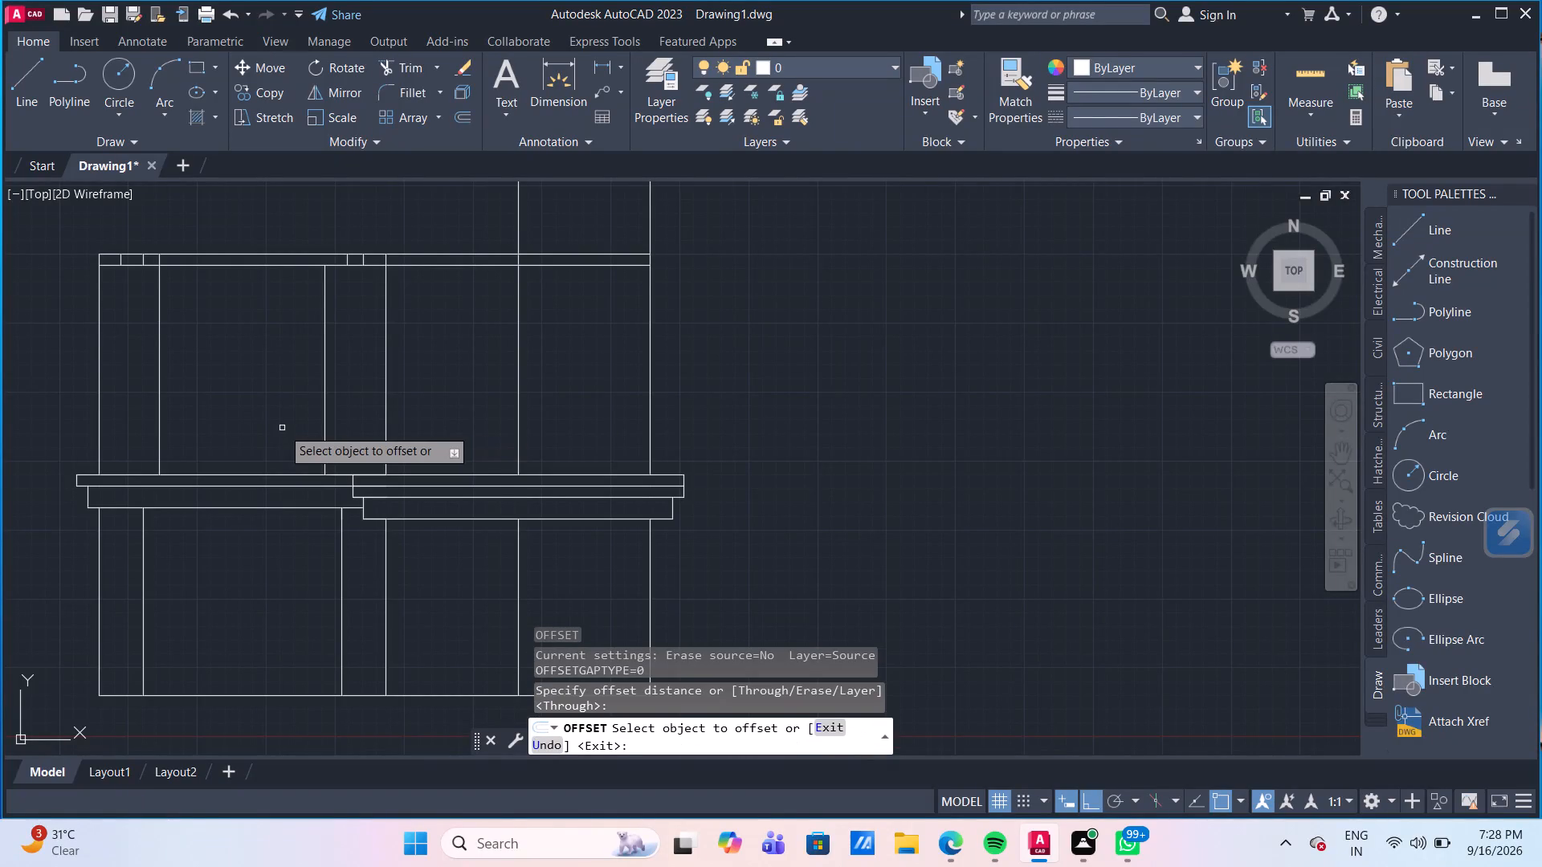
left_click(341, 610)
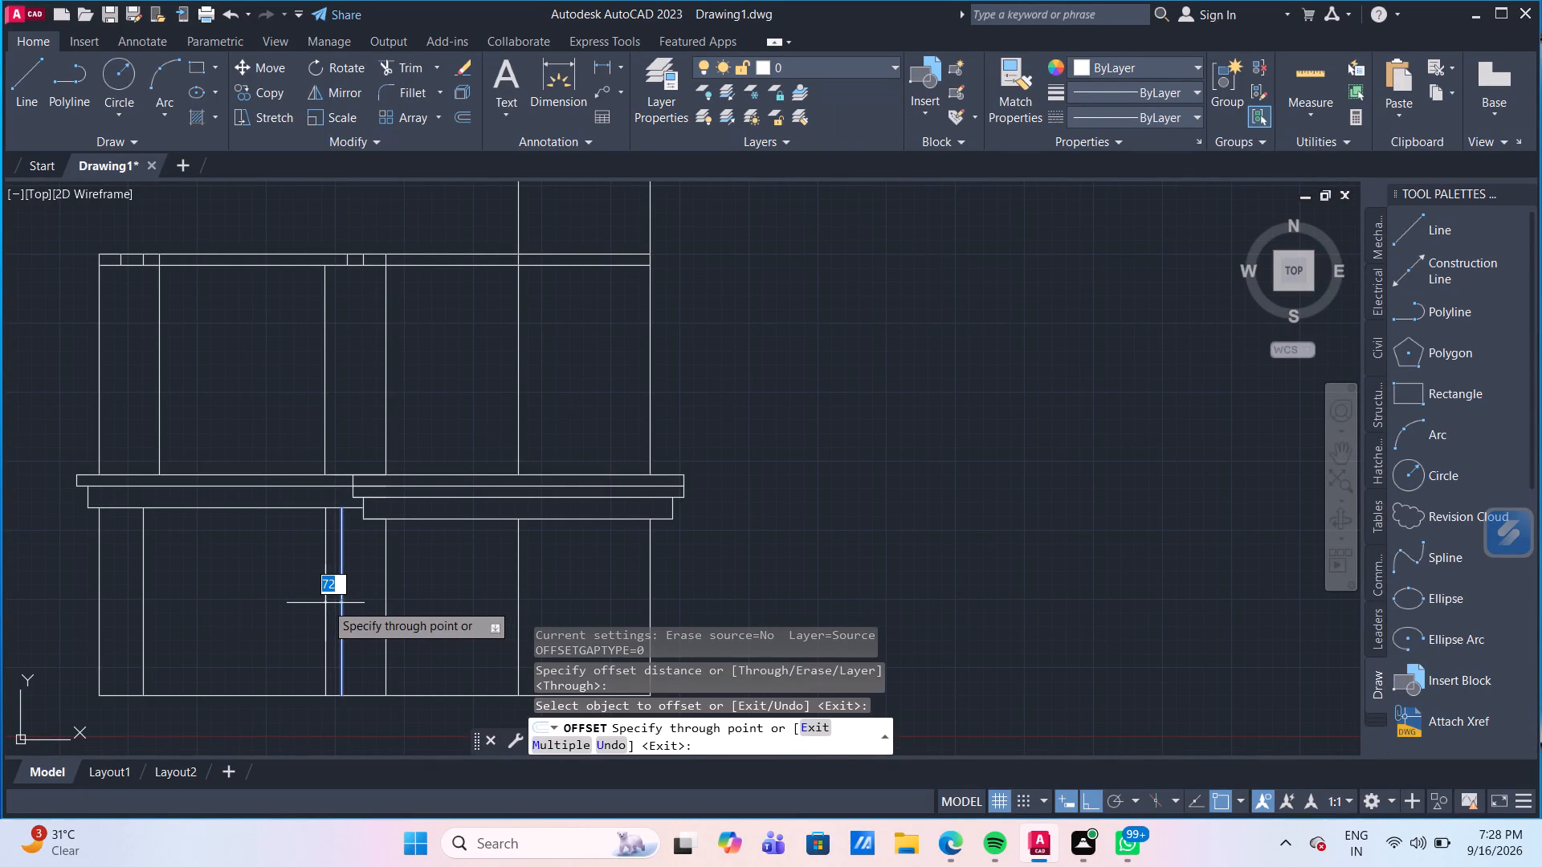
type("50")
key("Return")
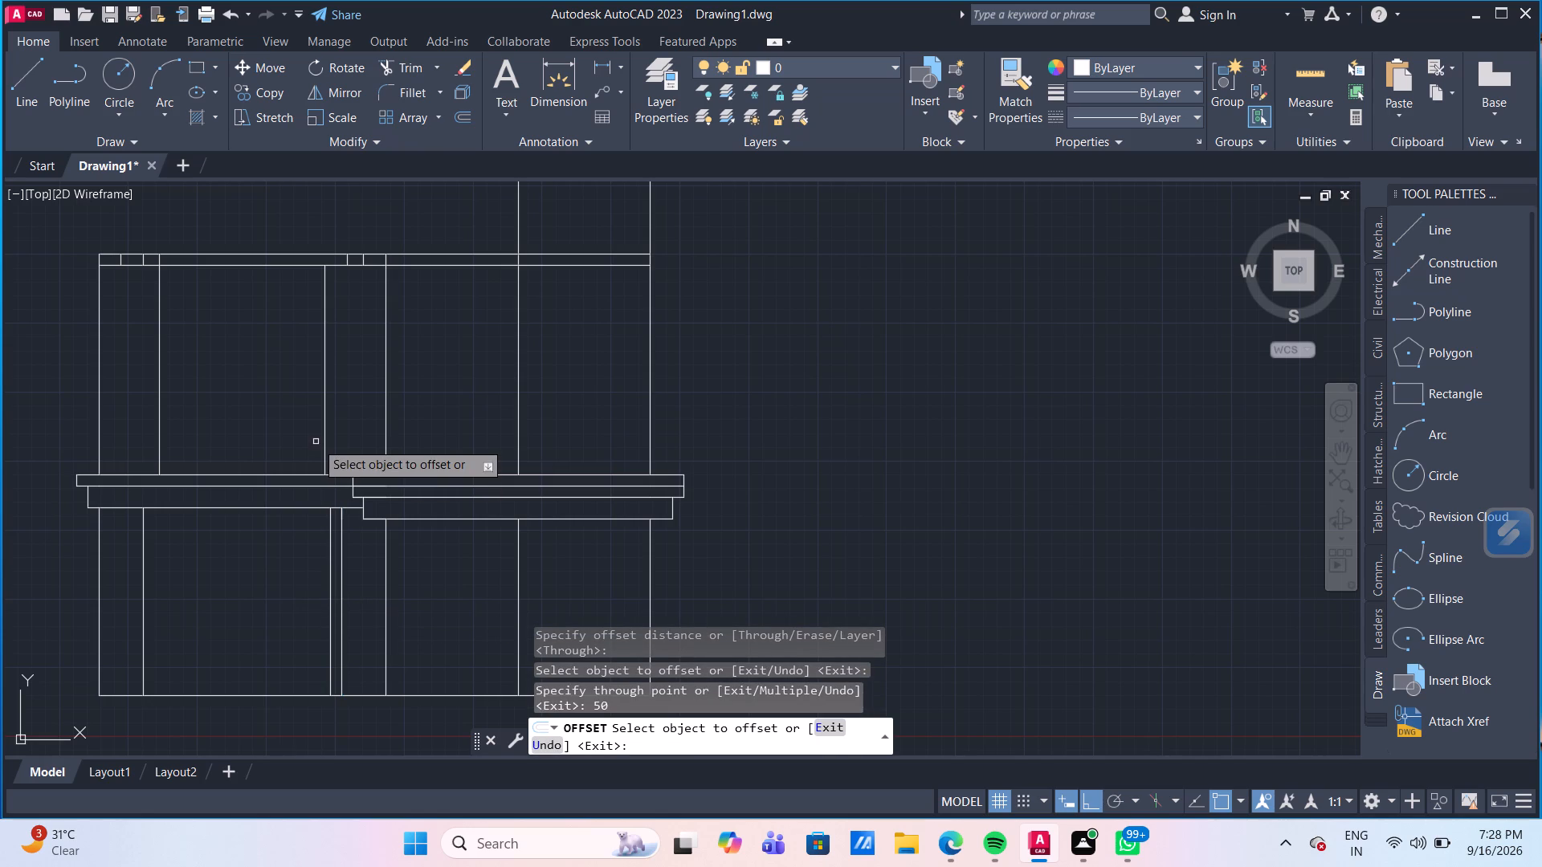
left_click(324, 432)
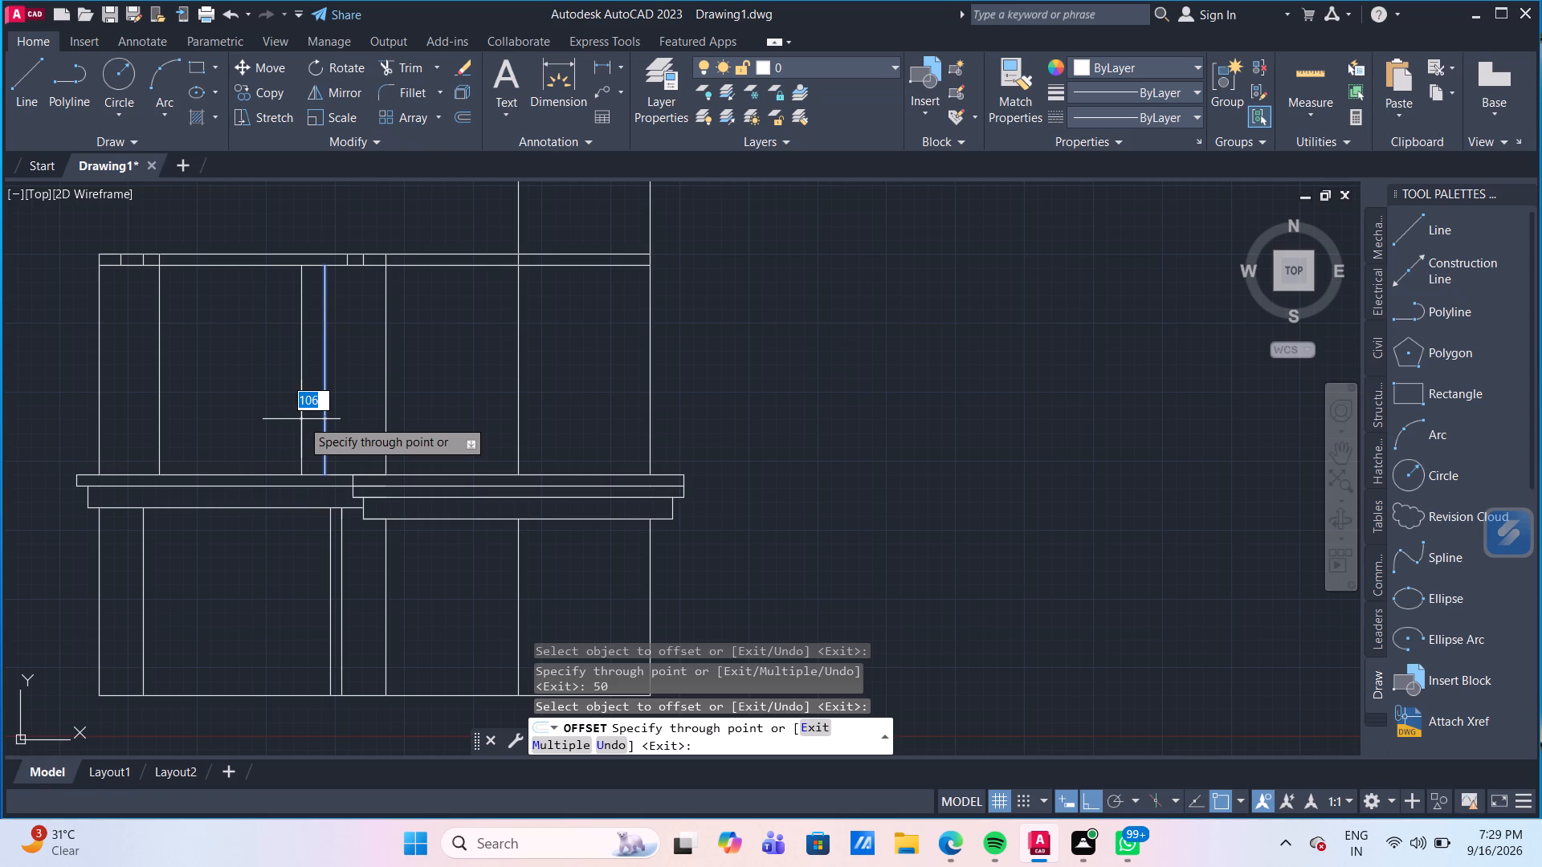
type("25")
key("Return")
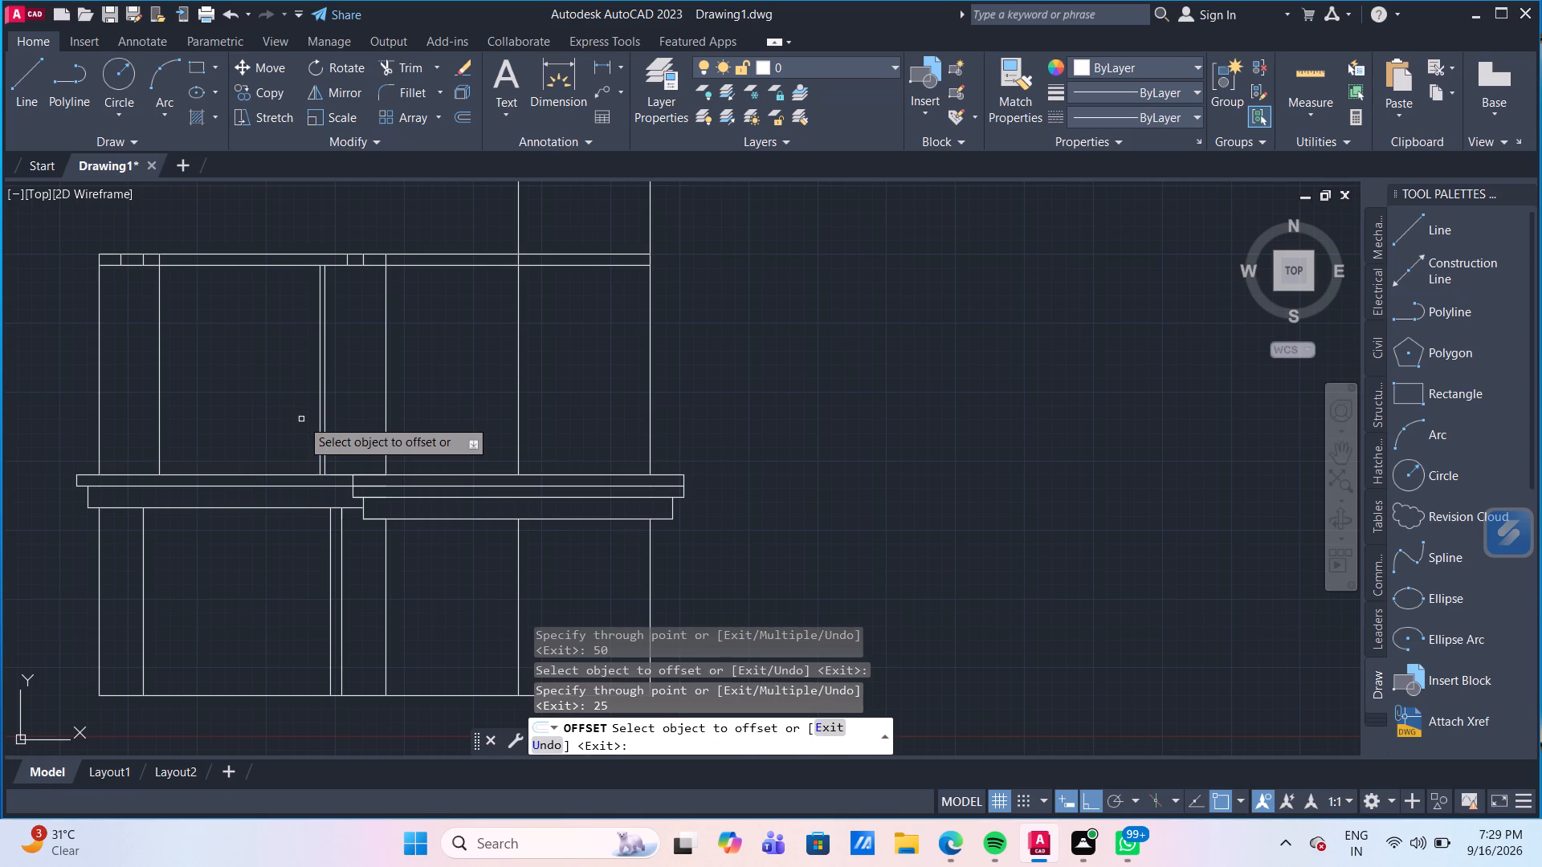
left_click(158, 401)
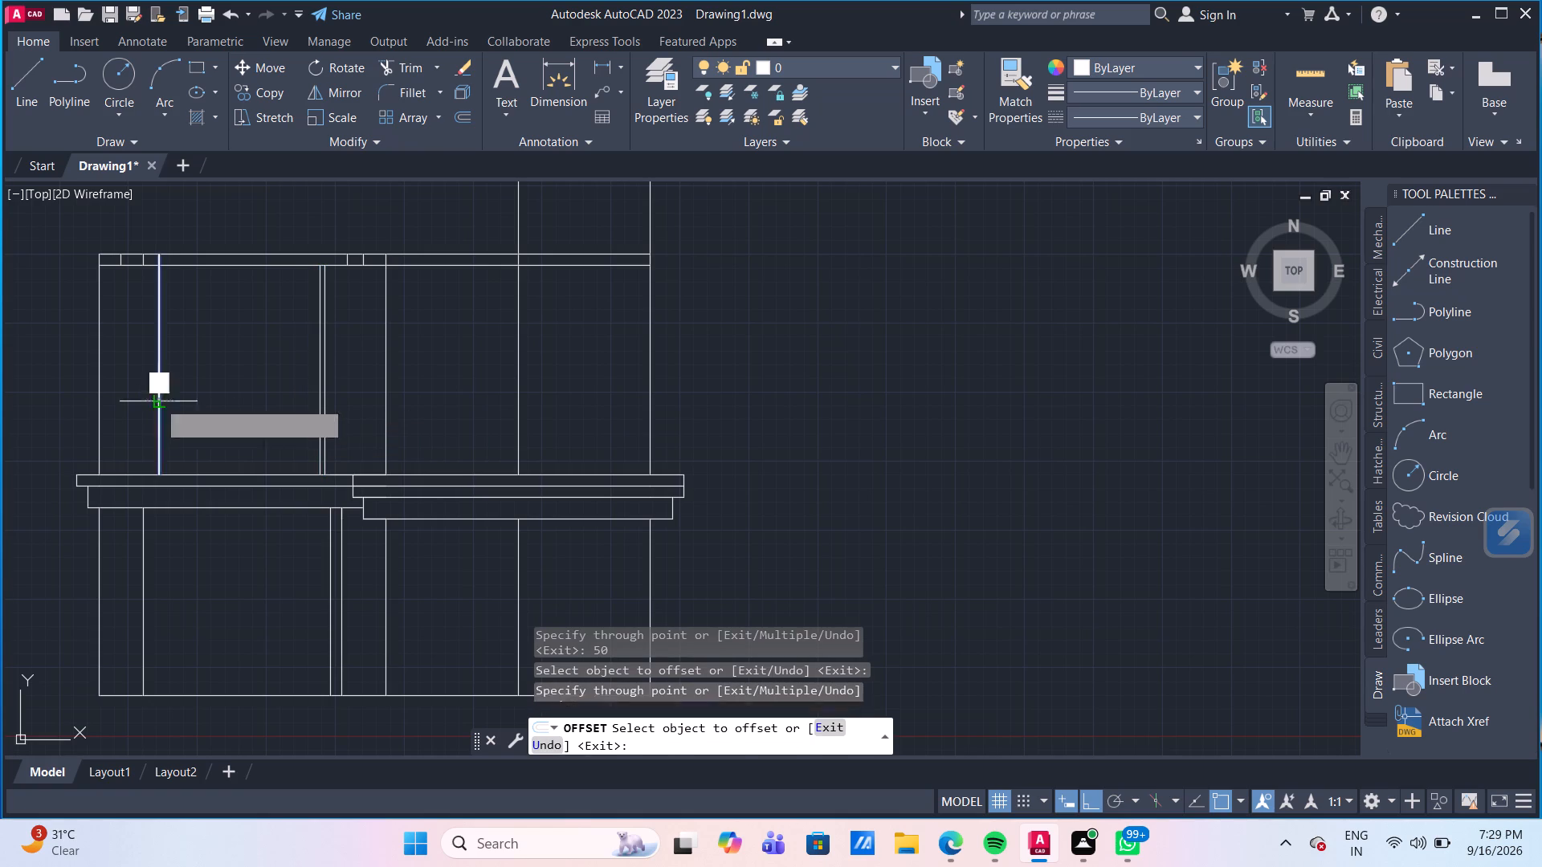
type("25")
key("Return")
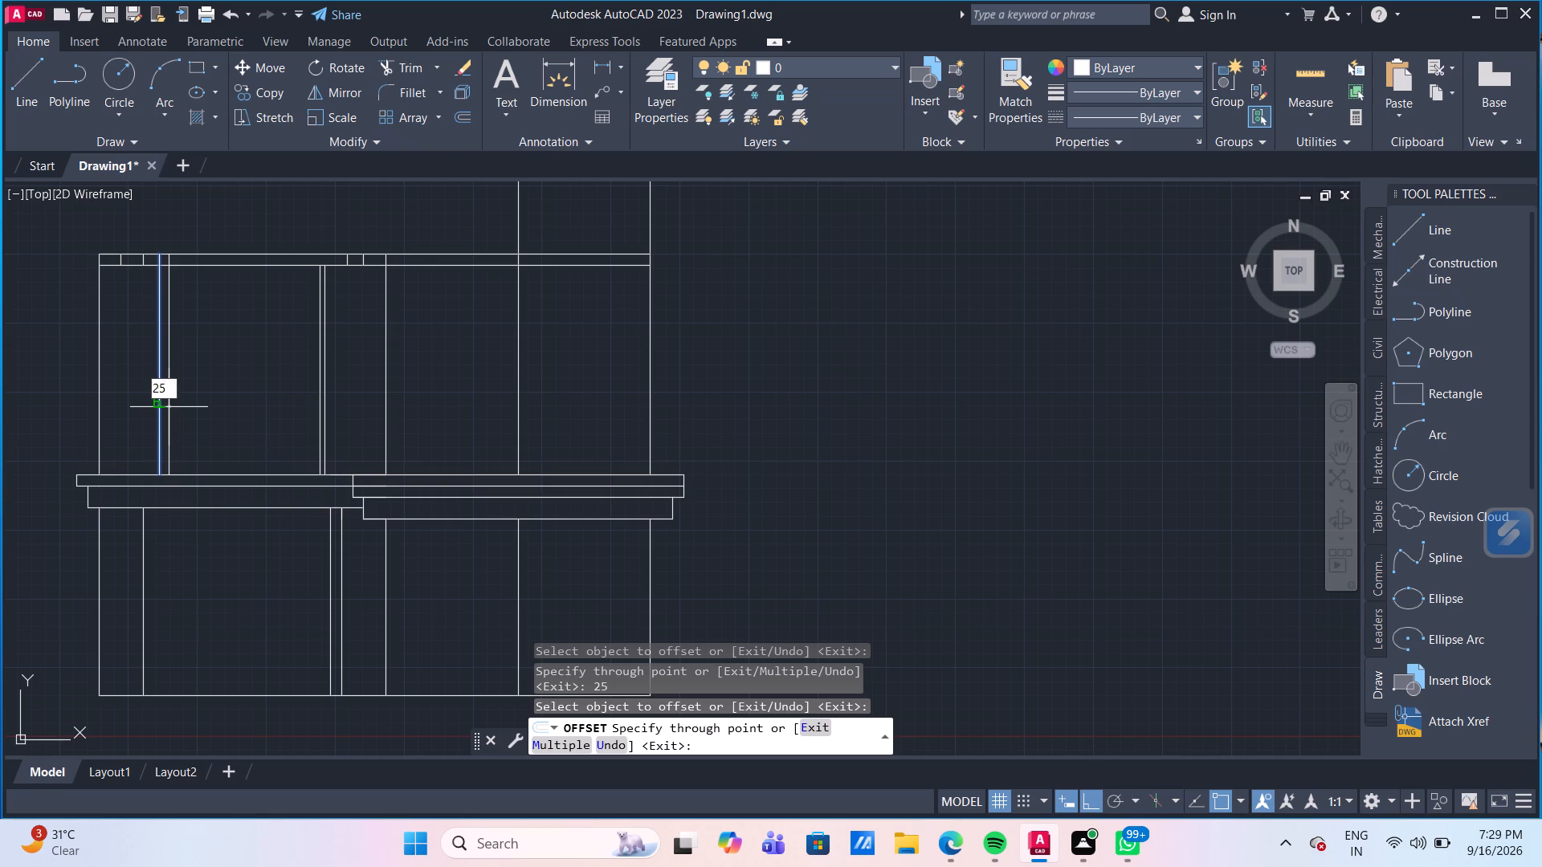
left_click(144, 547)
type("50")
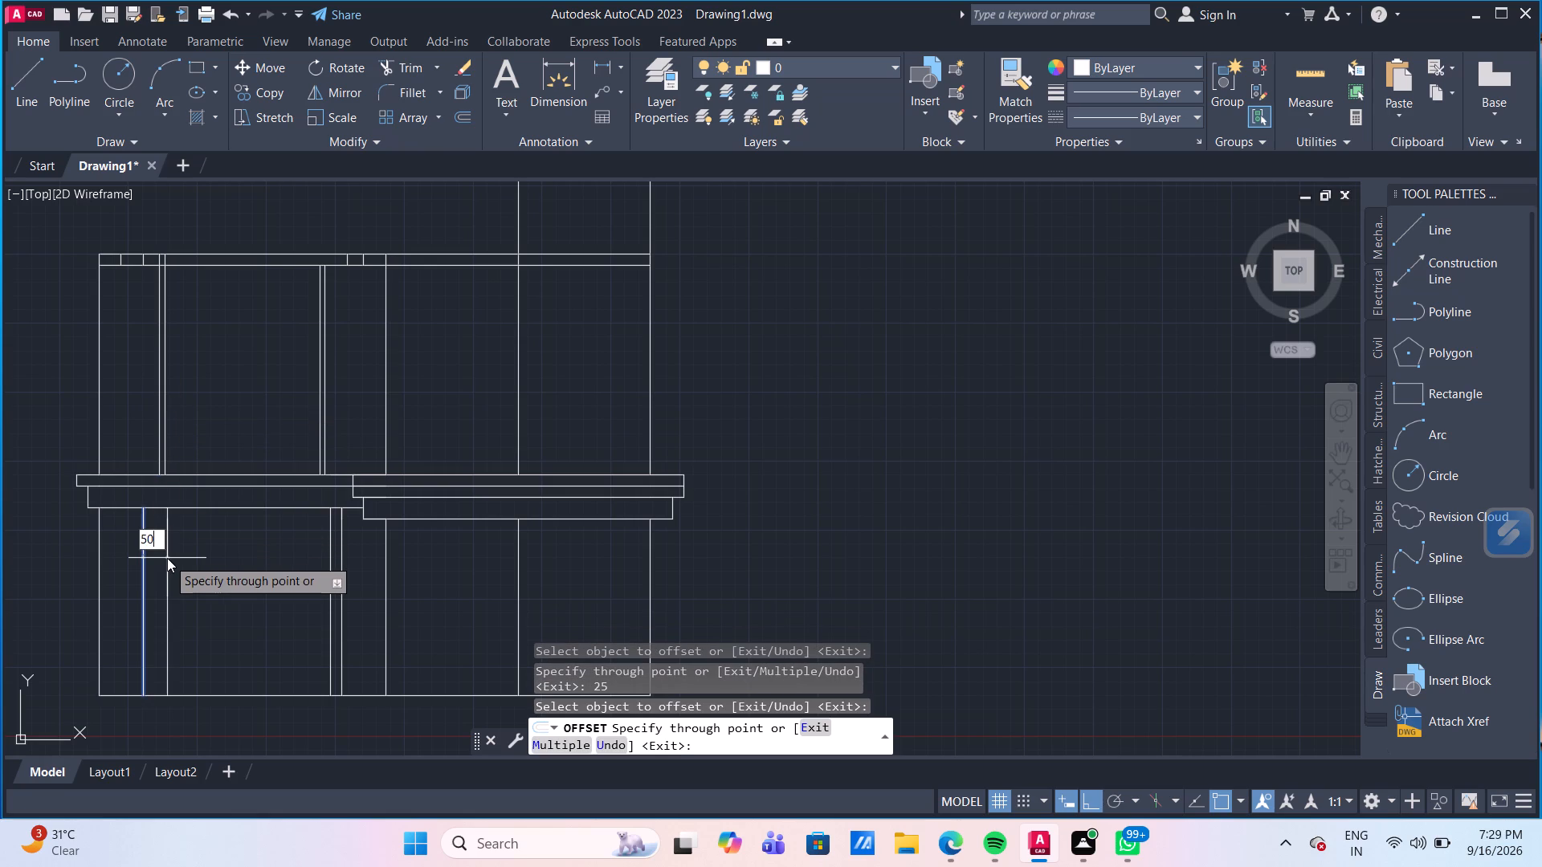
key("Return")
key("Escape")
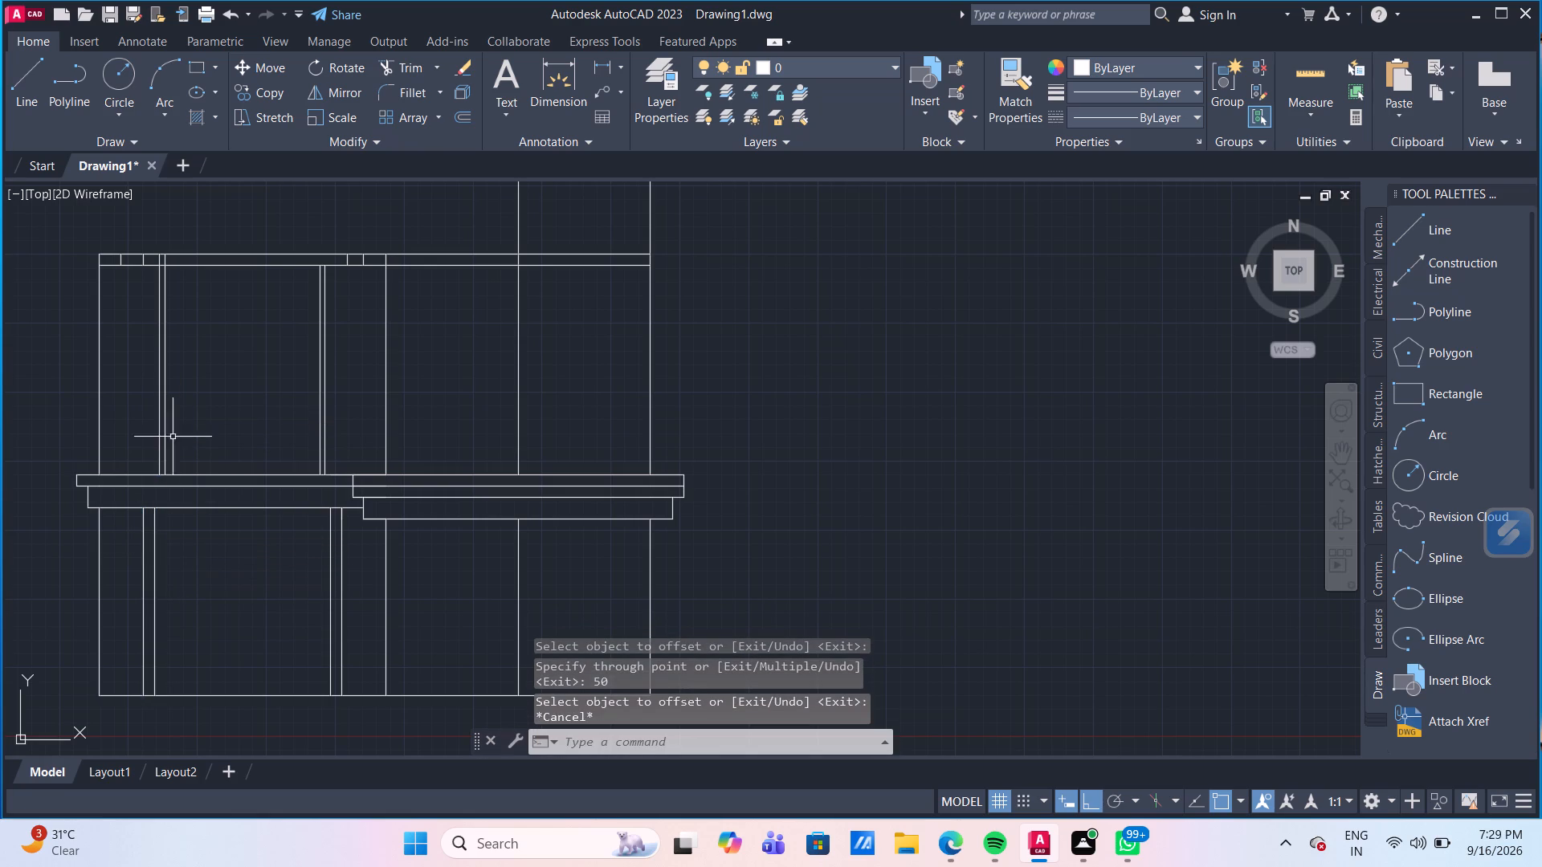
Erase the four original side verticals of both left openings and the short leftover vertical beneath the left ledge.
left_click(160, 413)
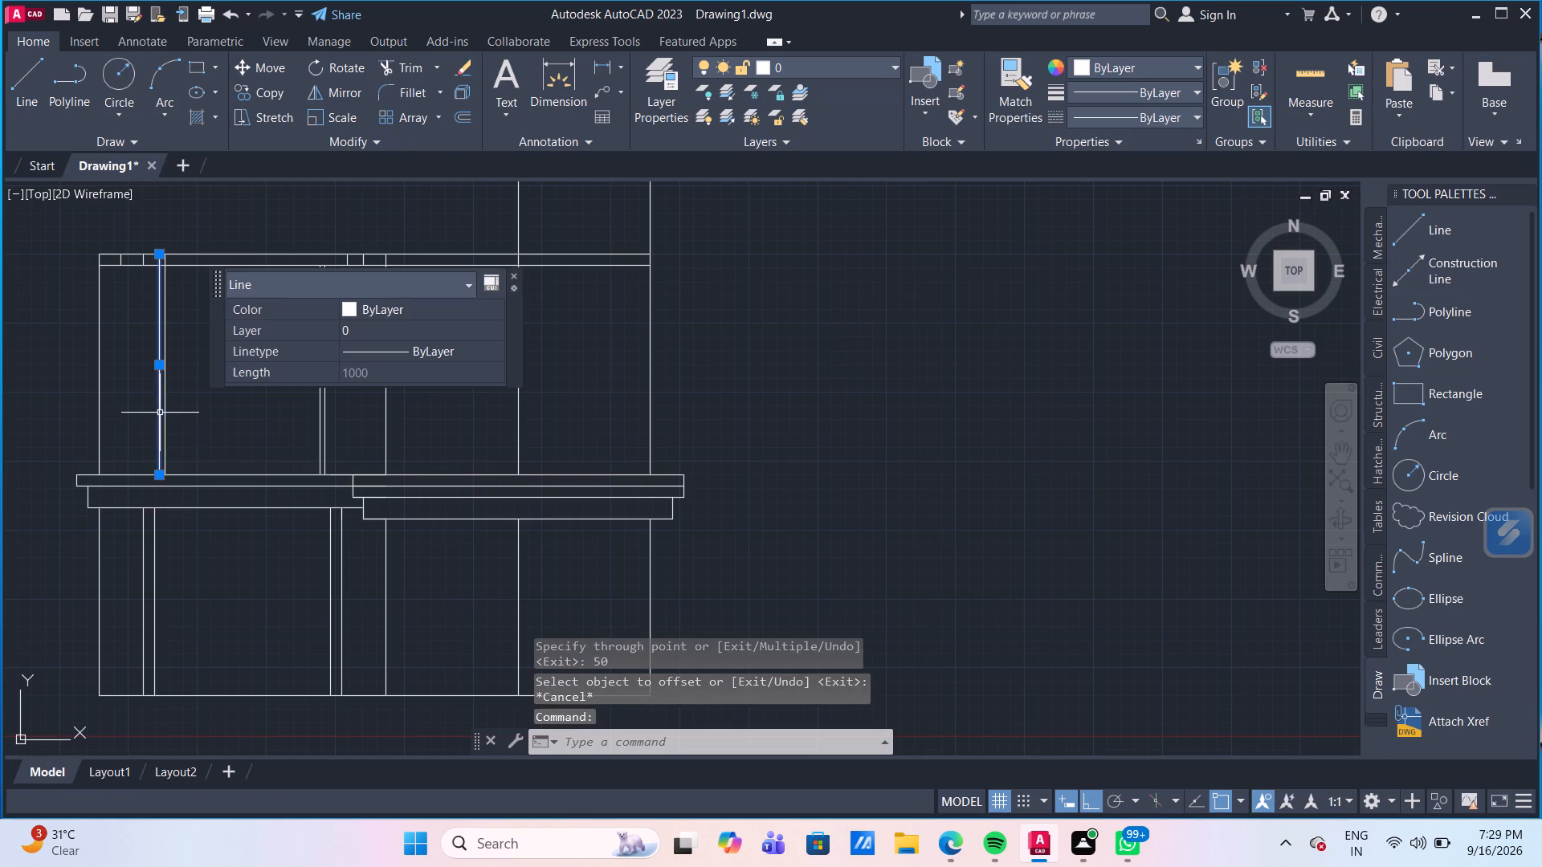
left_click(144, 533)
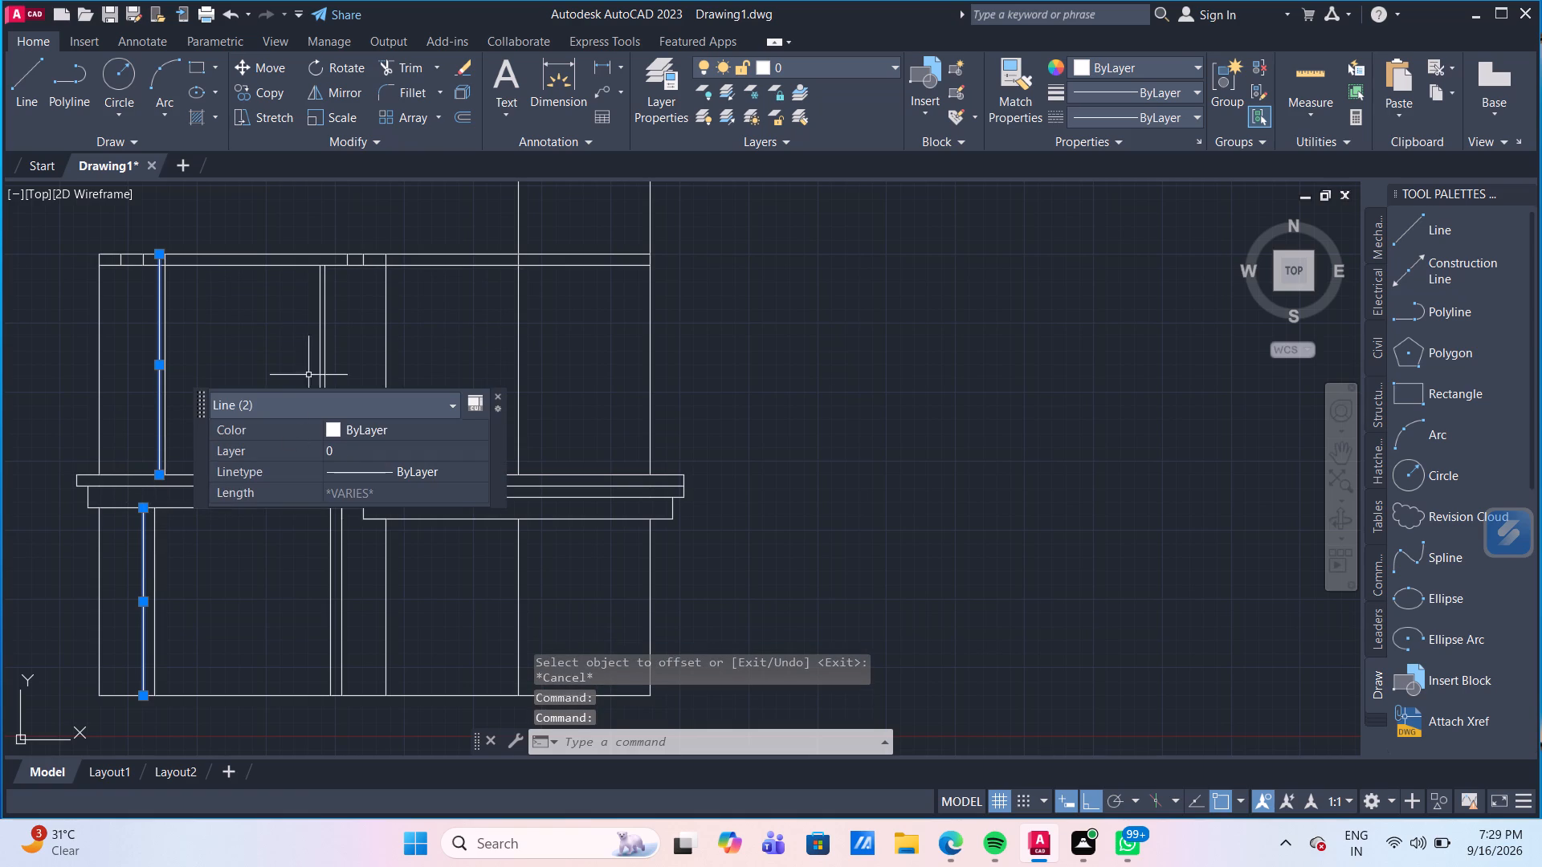
left_click(324, 342)
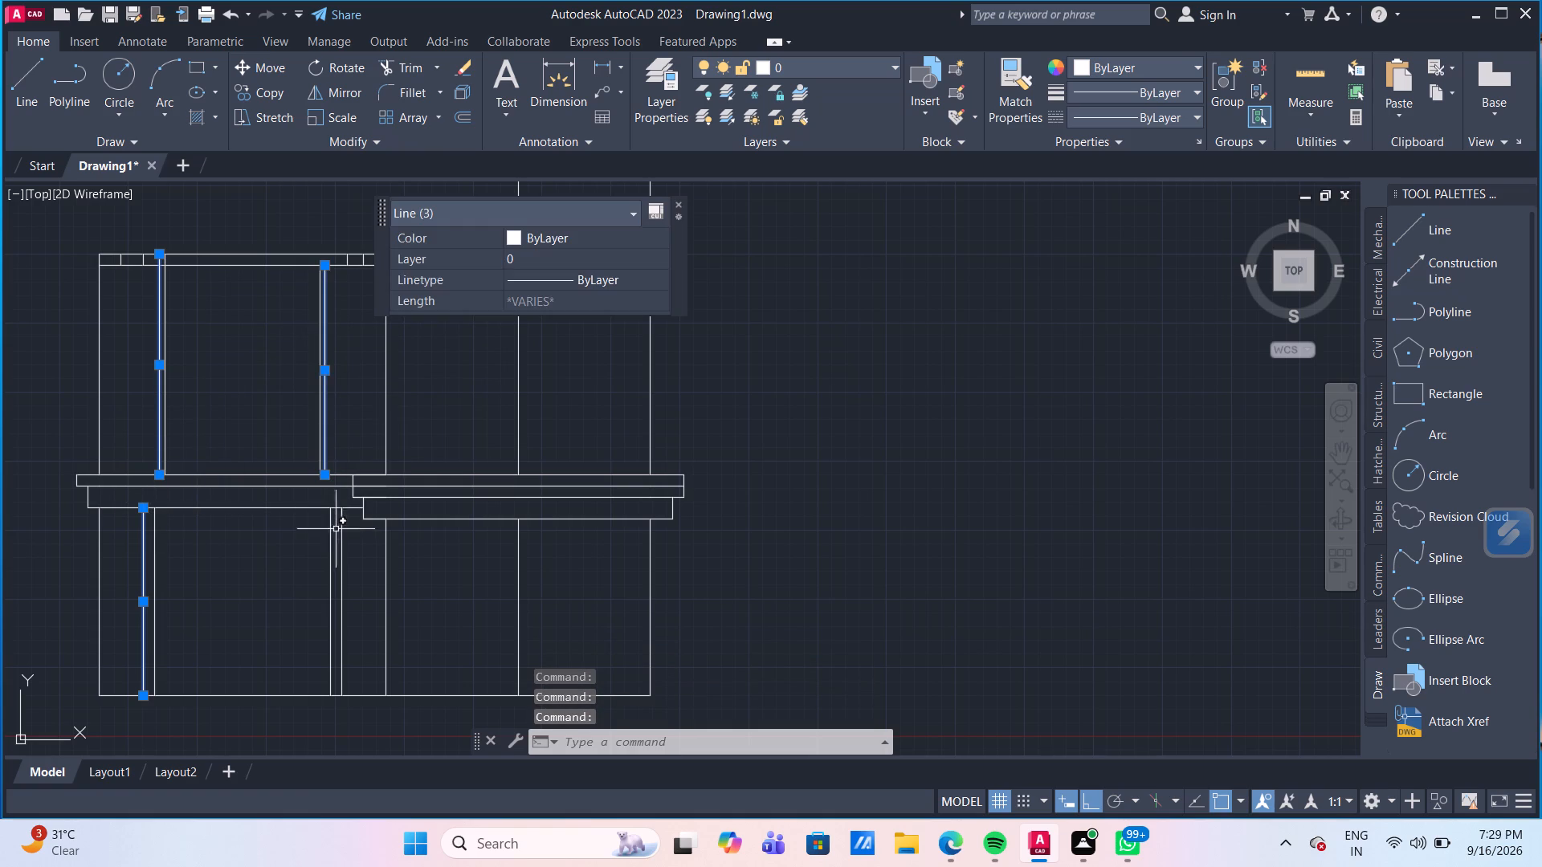
left_click(341, 535)
key("Delete")
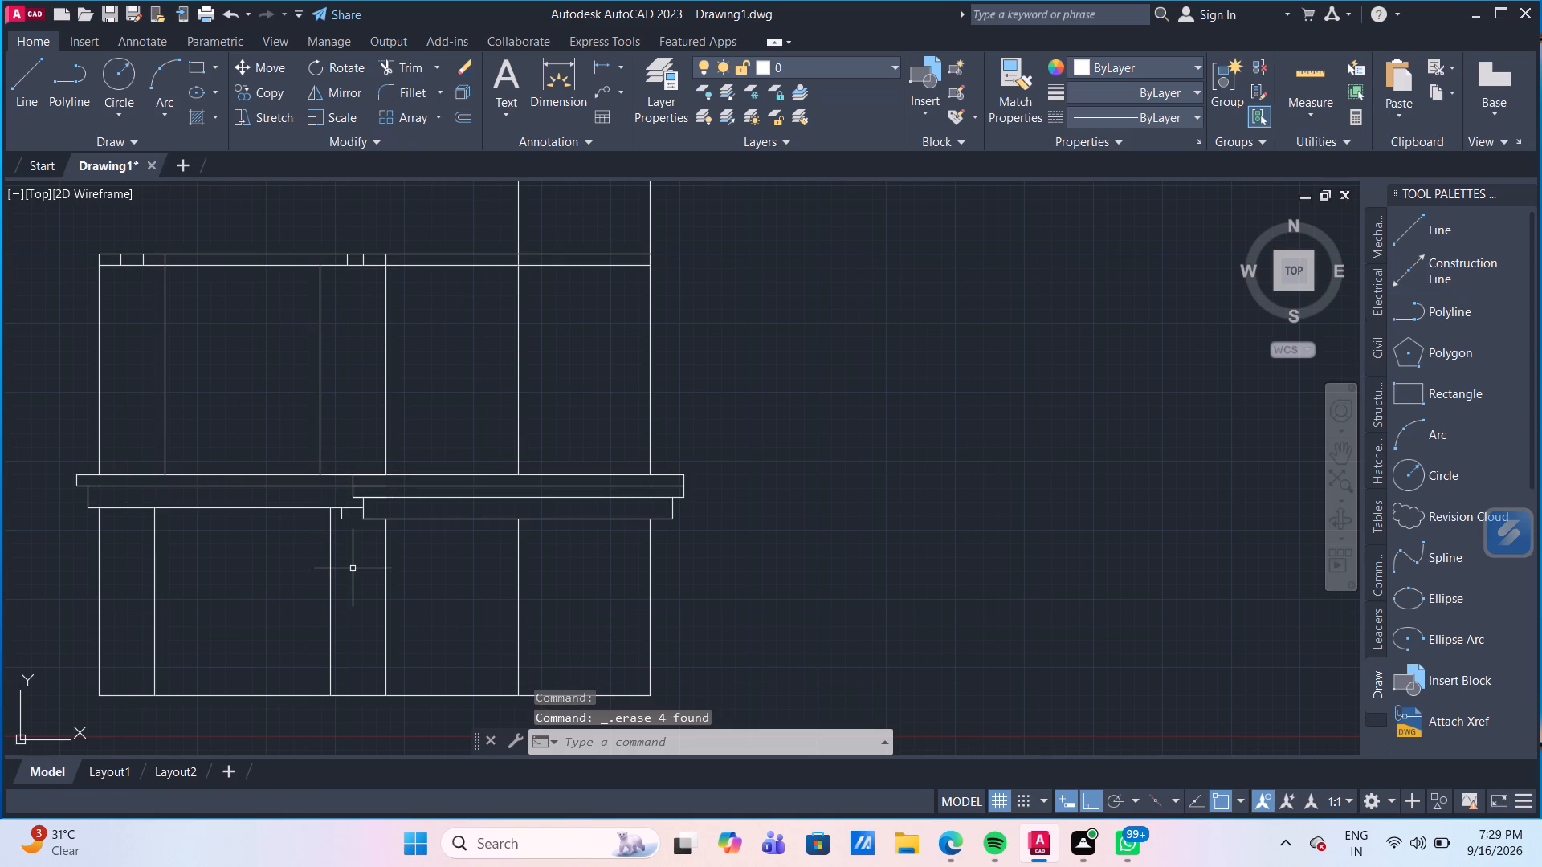
left_click(341, 518)
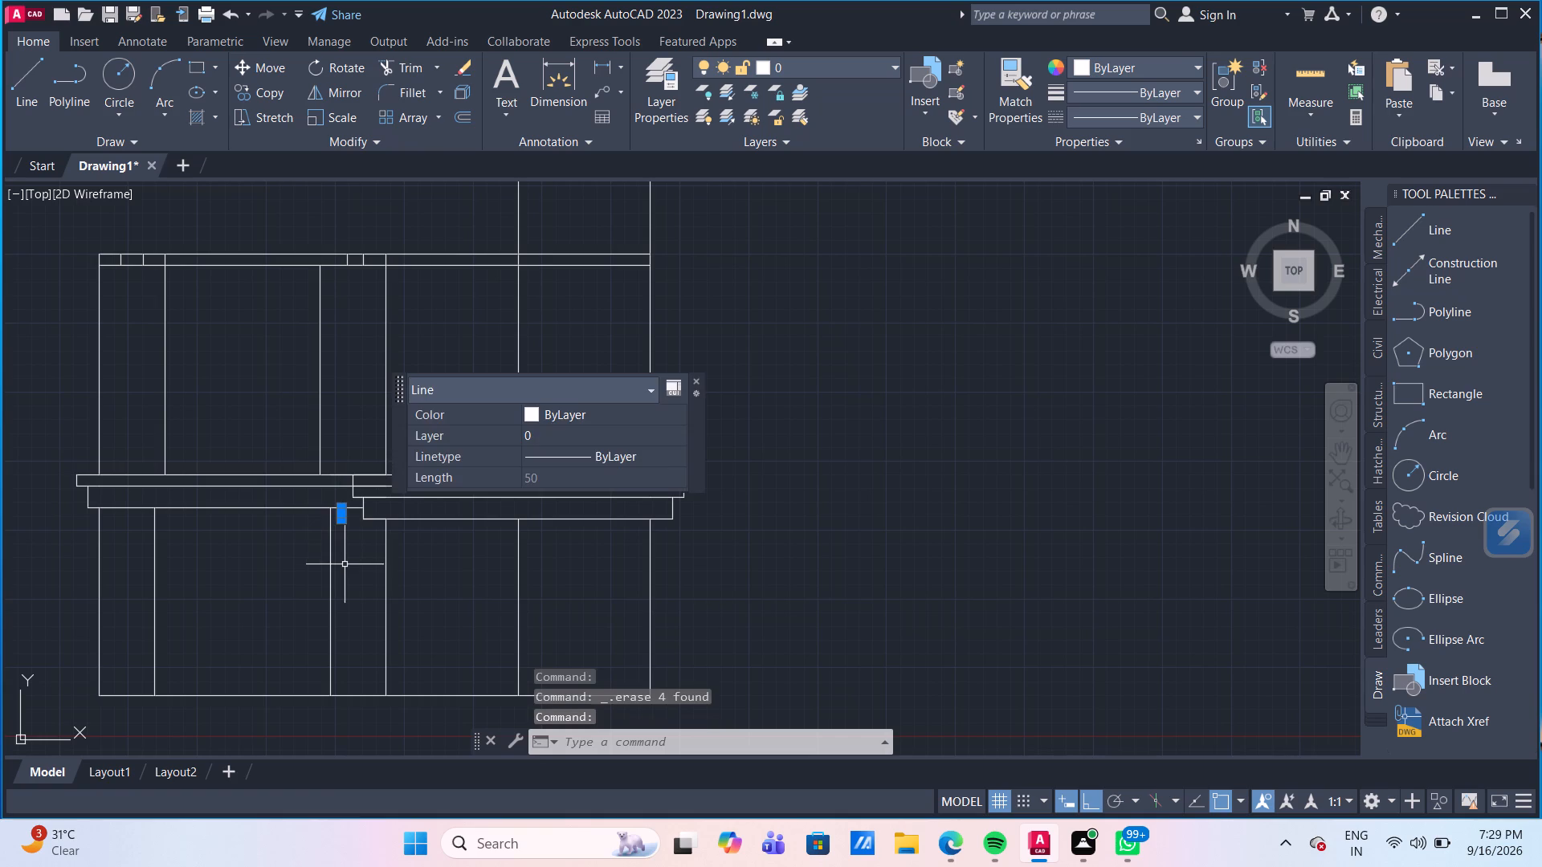
key("Delete")
Quick-measure the upper-left opening between its inner vertical lines.
scroll(347, 570, "down", 2)
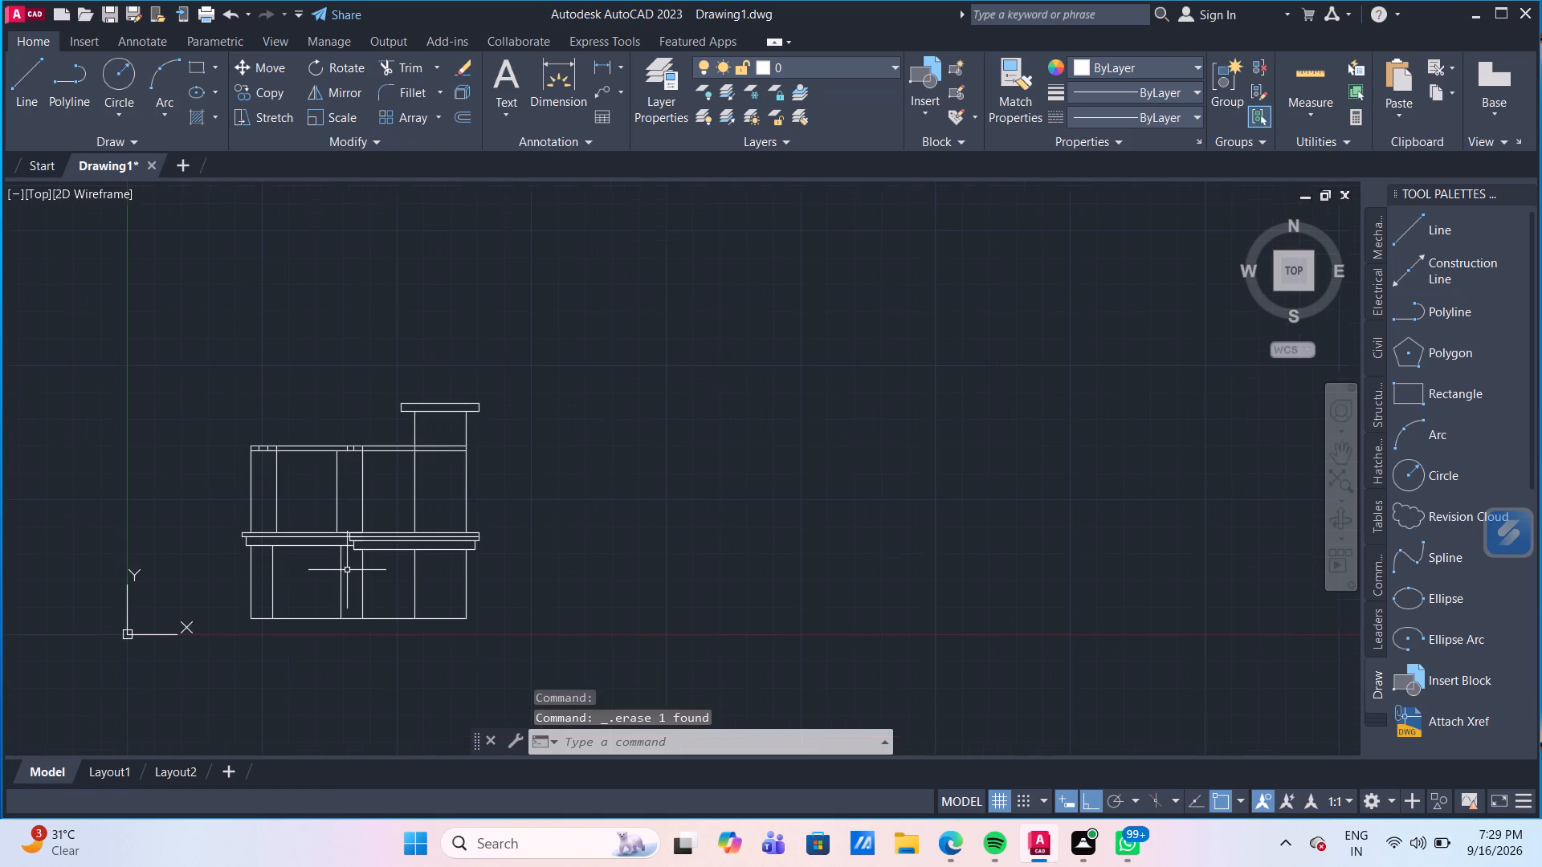
scroll(327, 548, "up", 3)
scroll(327, 548, "down", 3)
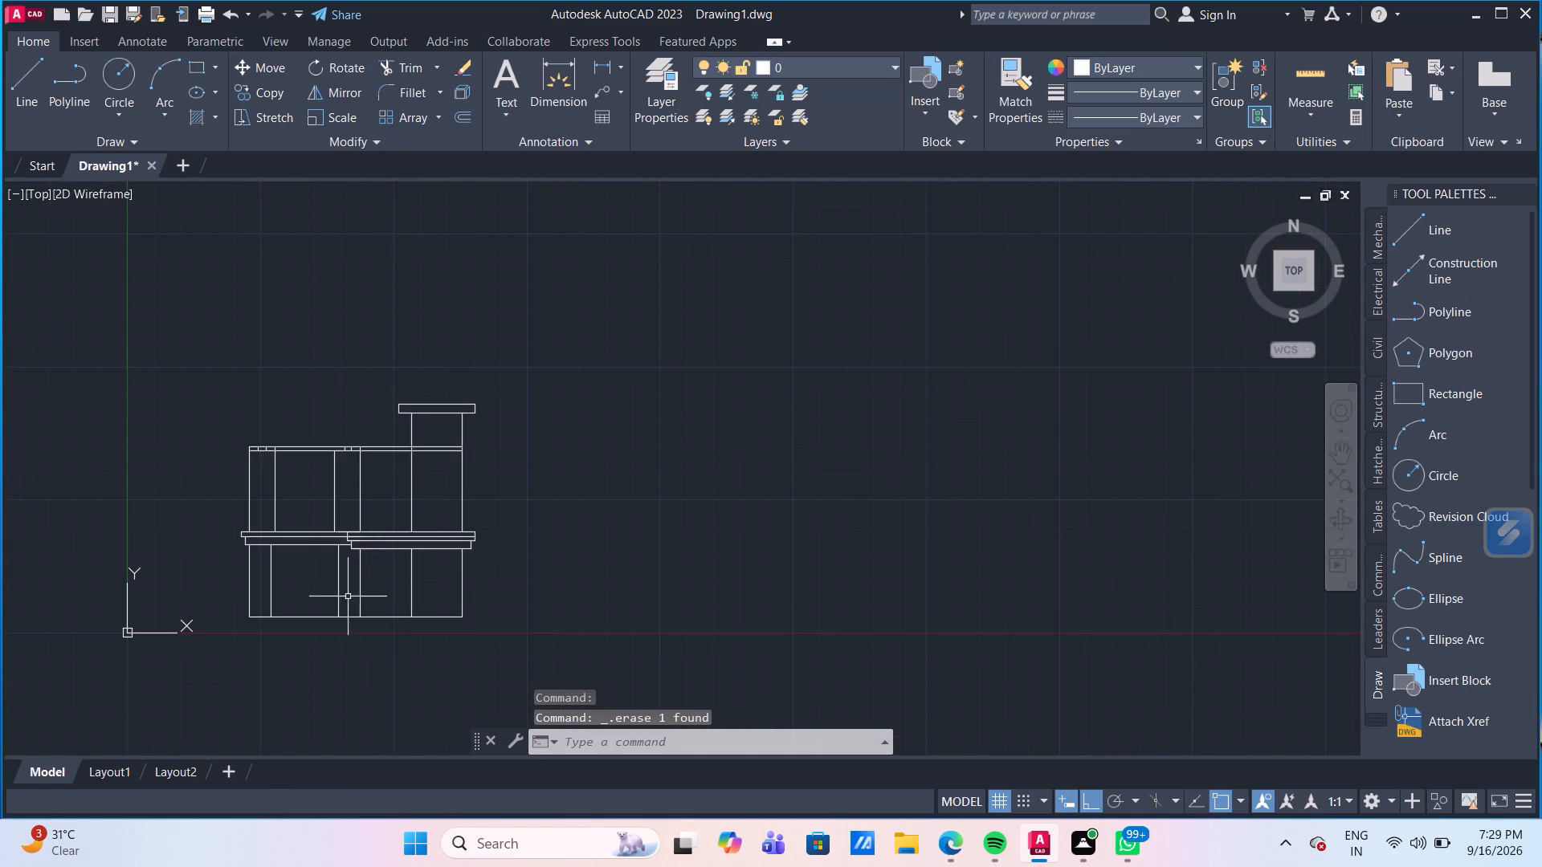
scroll(320, 456, "up", 2)
scroll(320, 456, "down", 2)
scroll(325, 617, "up", 2)
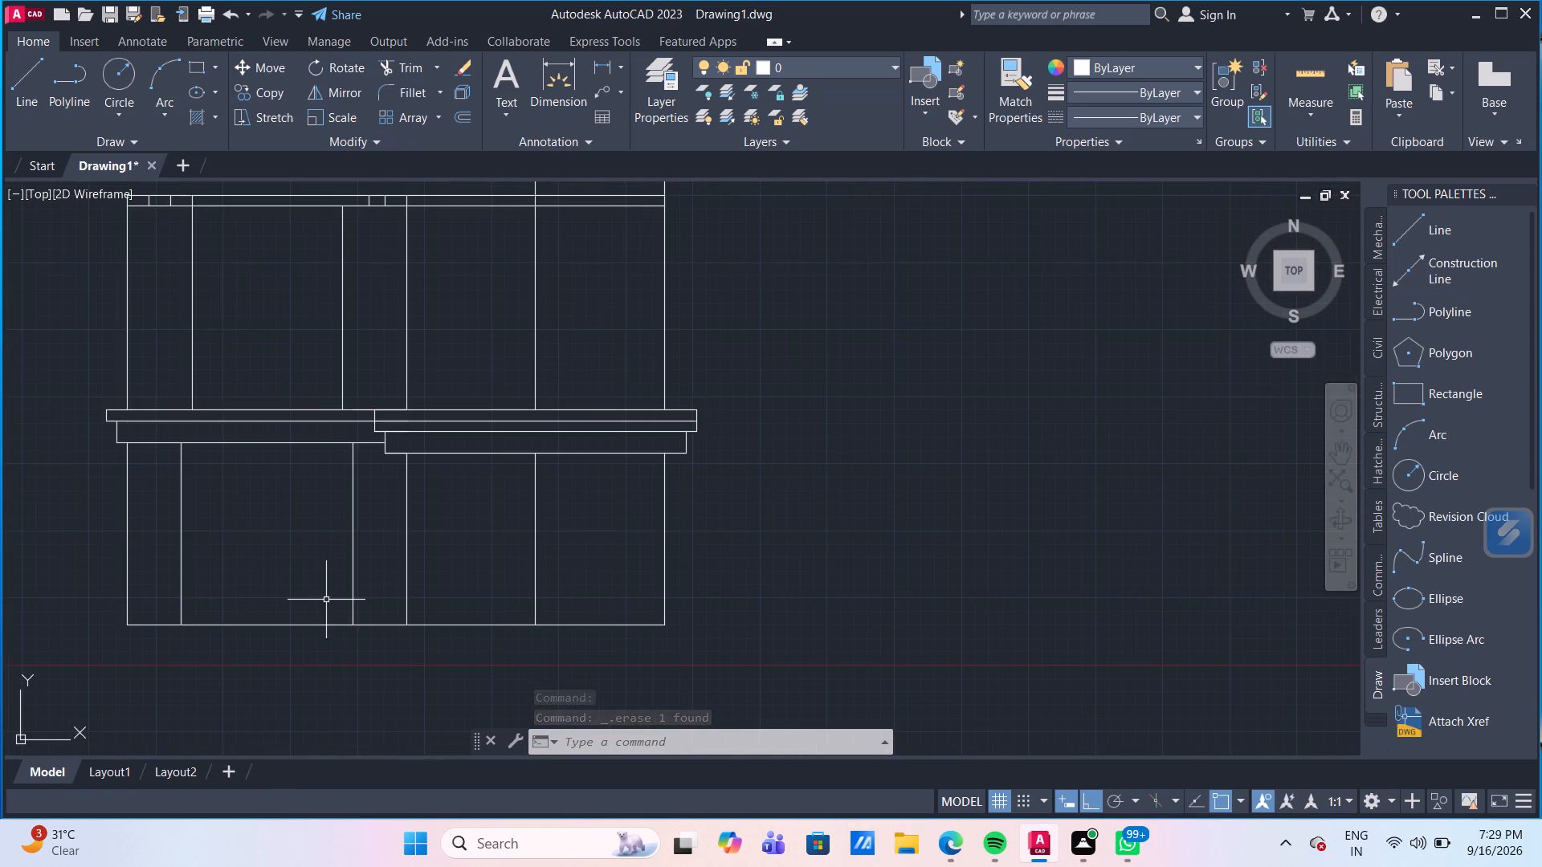
middle_click_drag(326, 588, 328, 499)
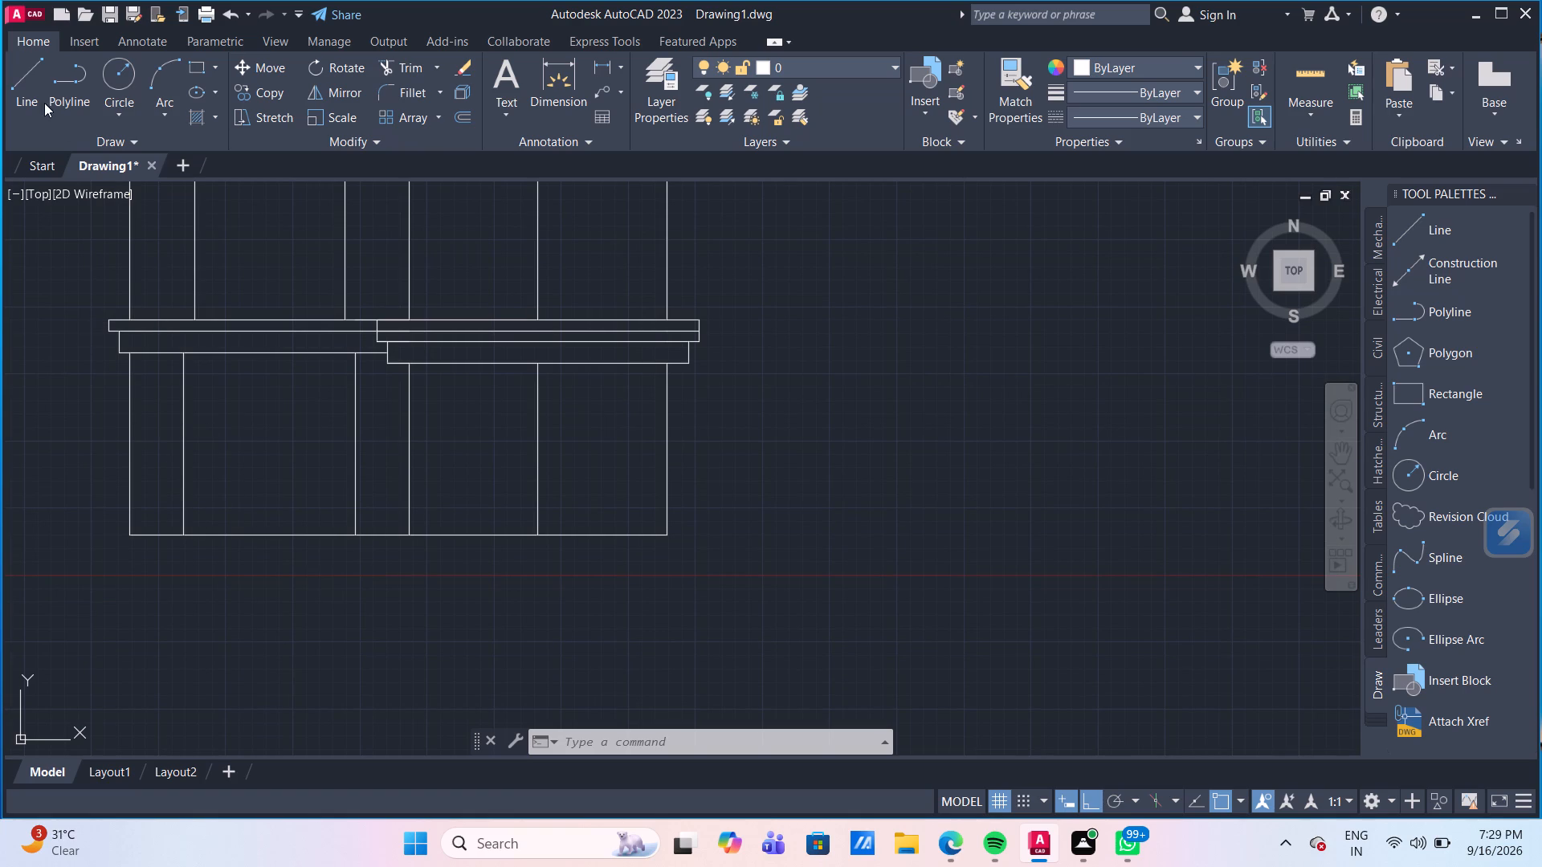
left_click(23, 92)
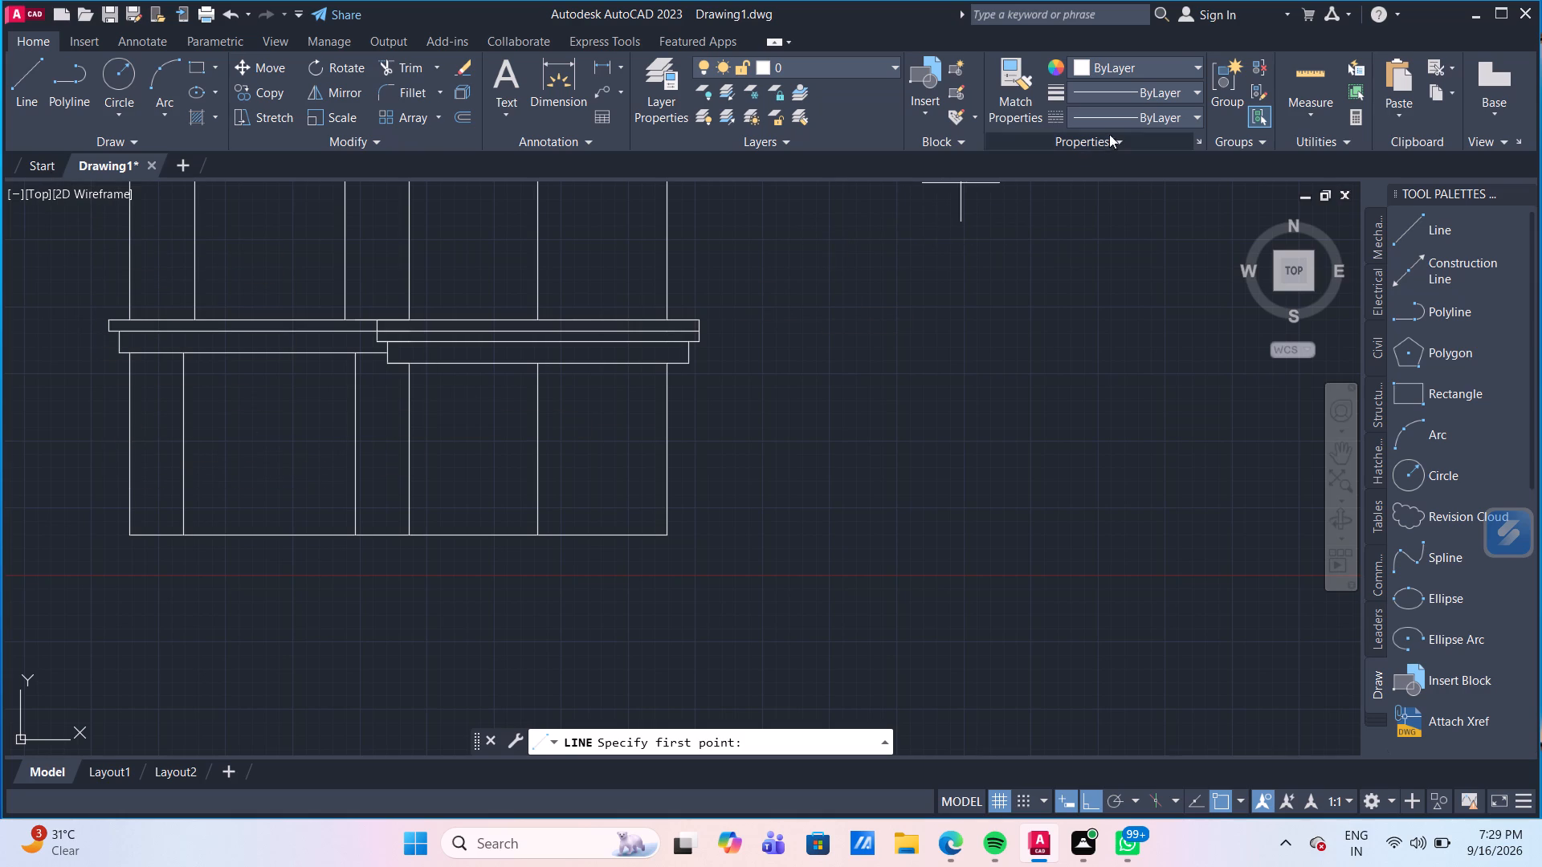
left_click(1297, 72)
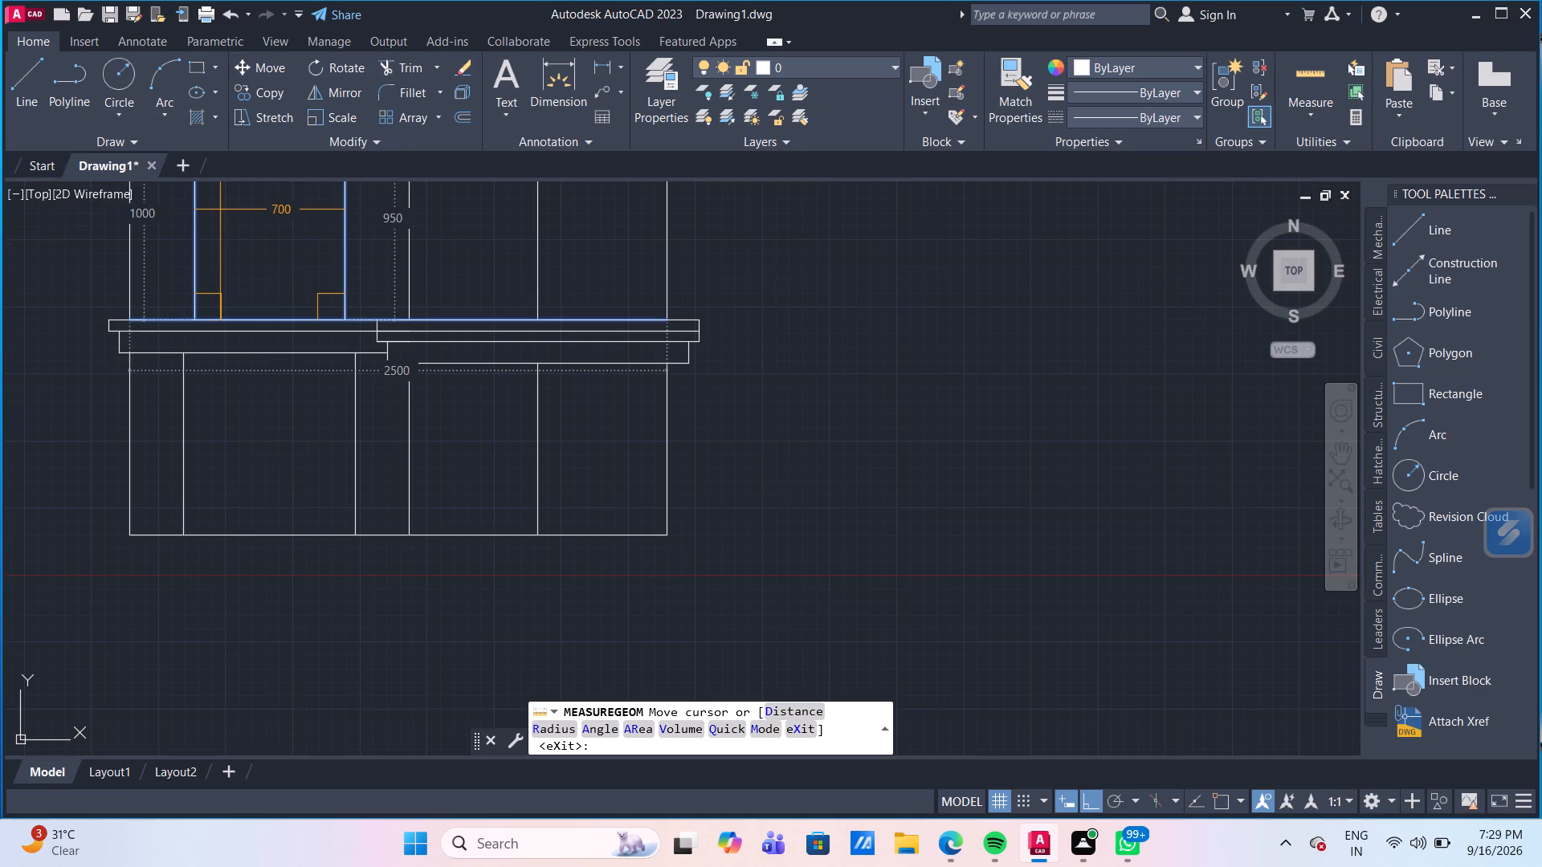
key("Escape")
Offset the elevation's bottom line 200 downward.
key("o")
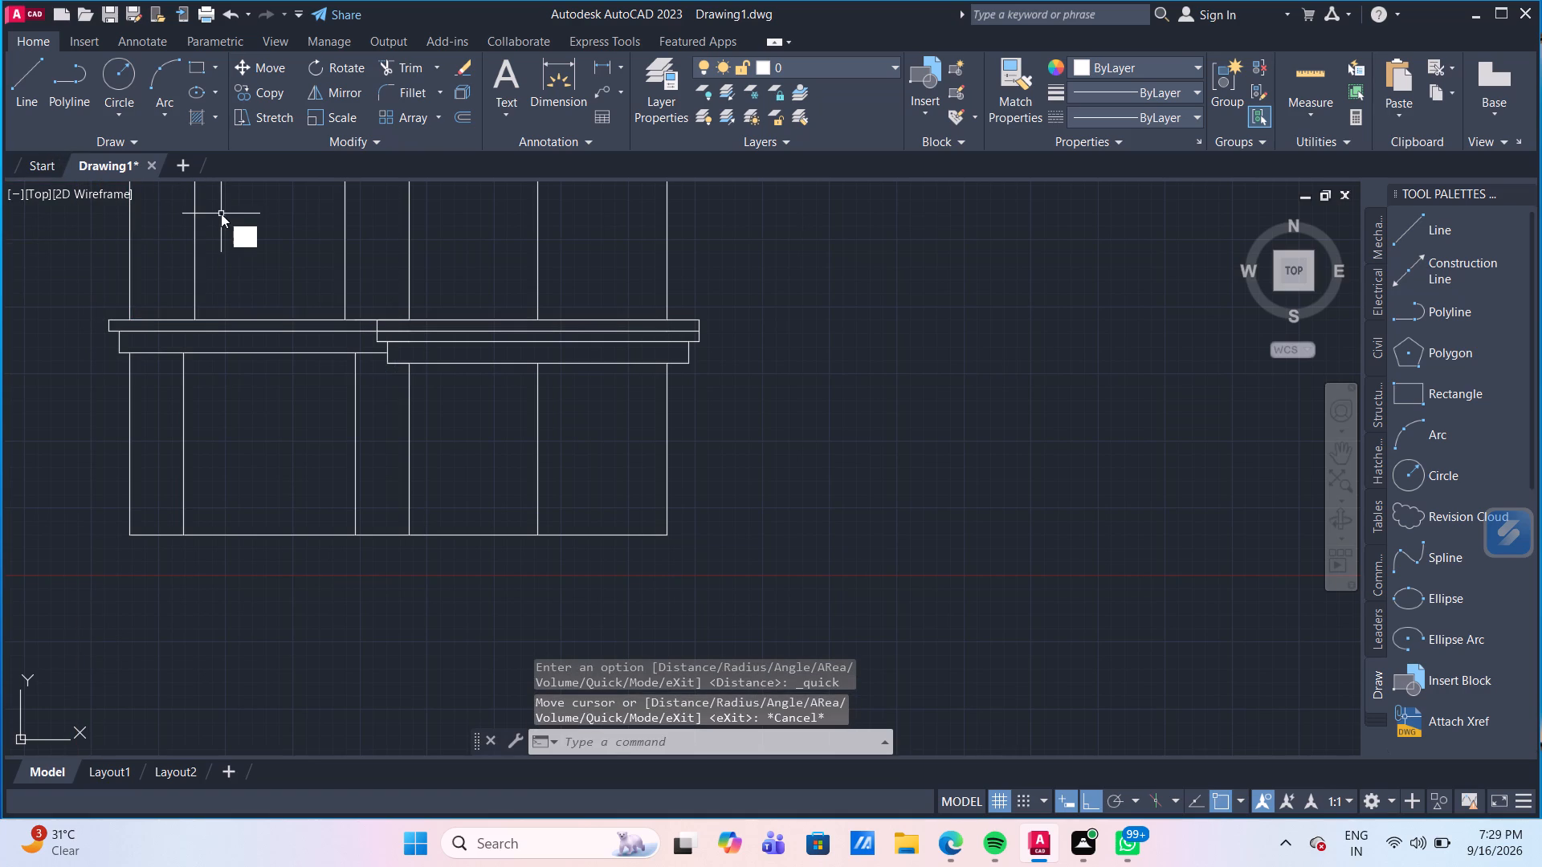
key("Return")
key("Return")
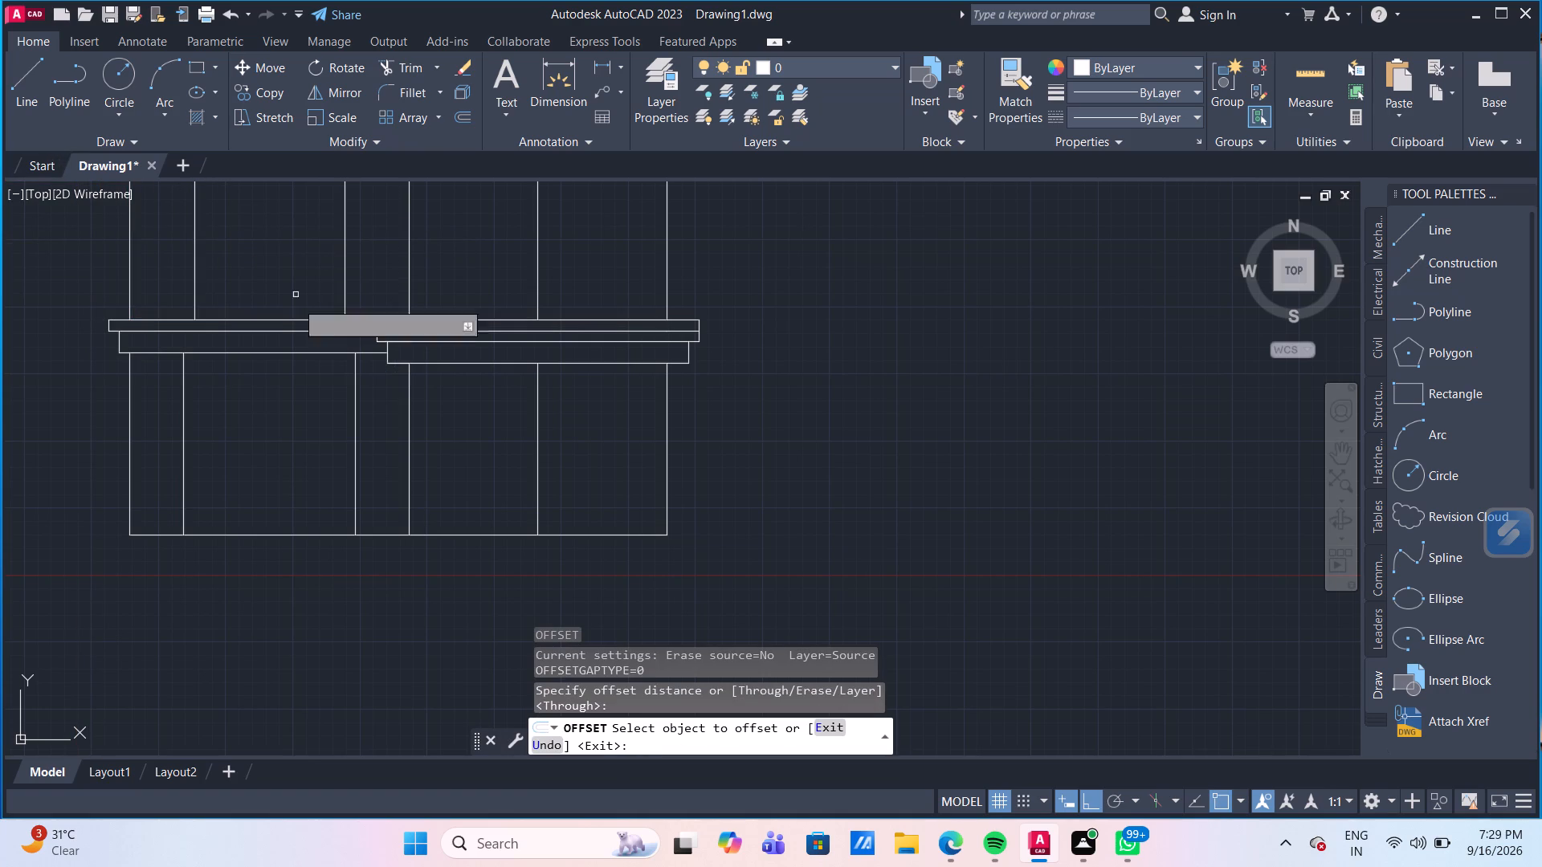
left_click(312, 536)
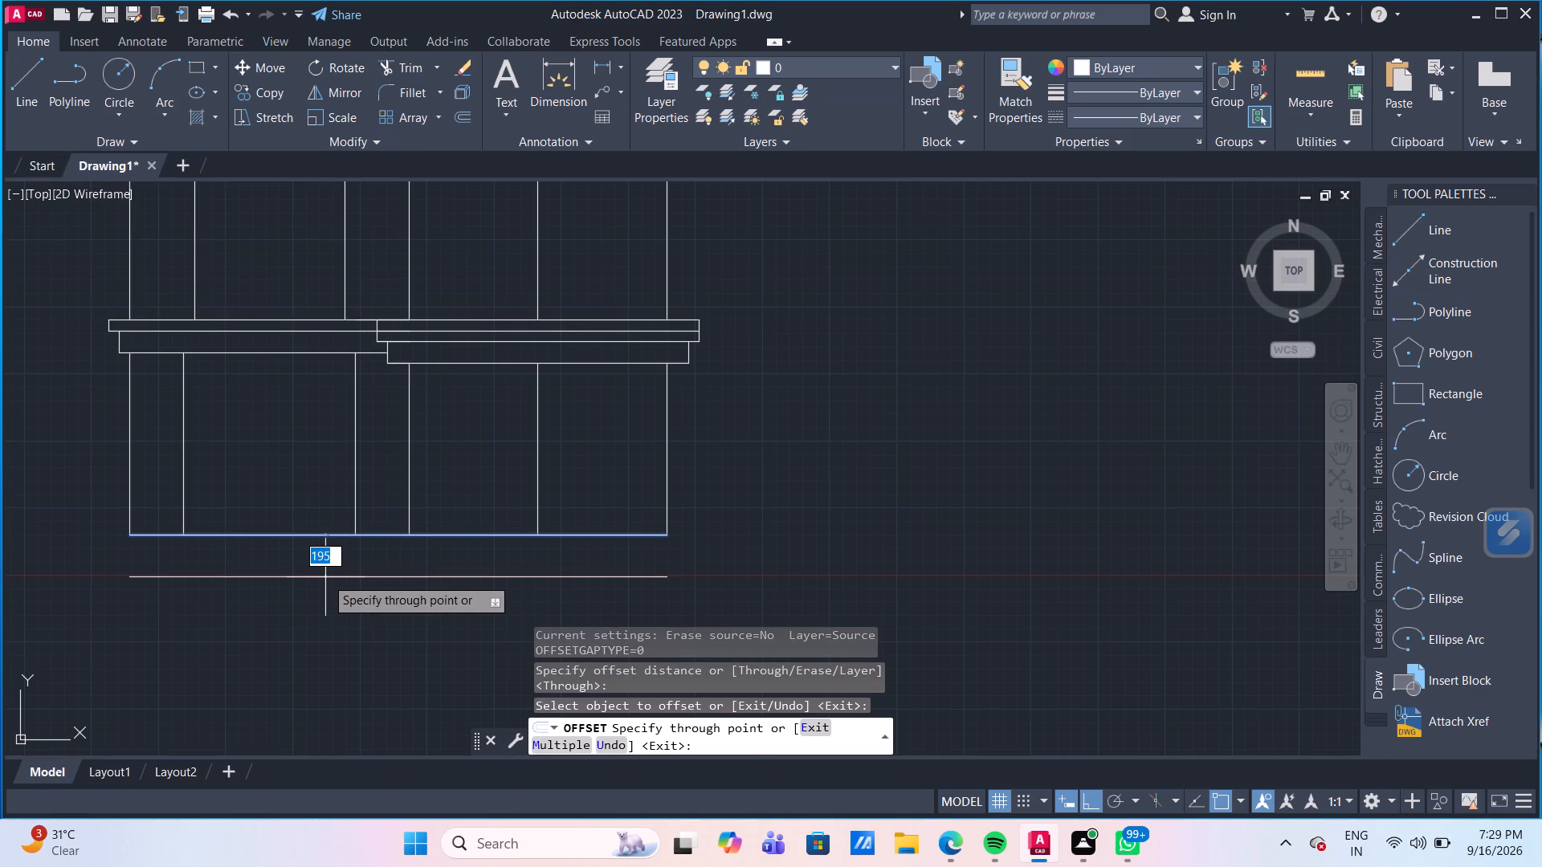
type("200")
key("Return")
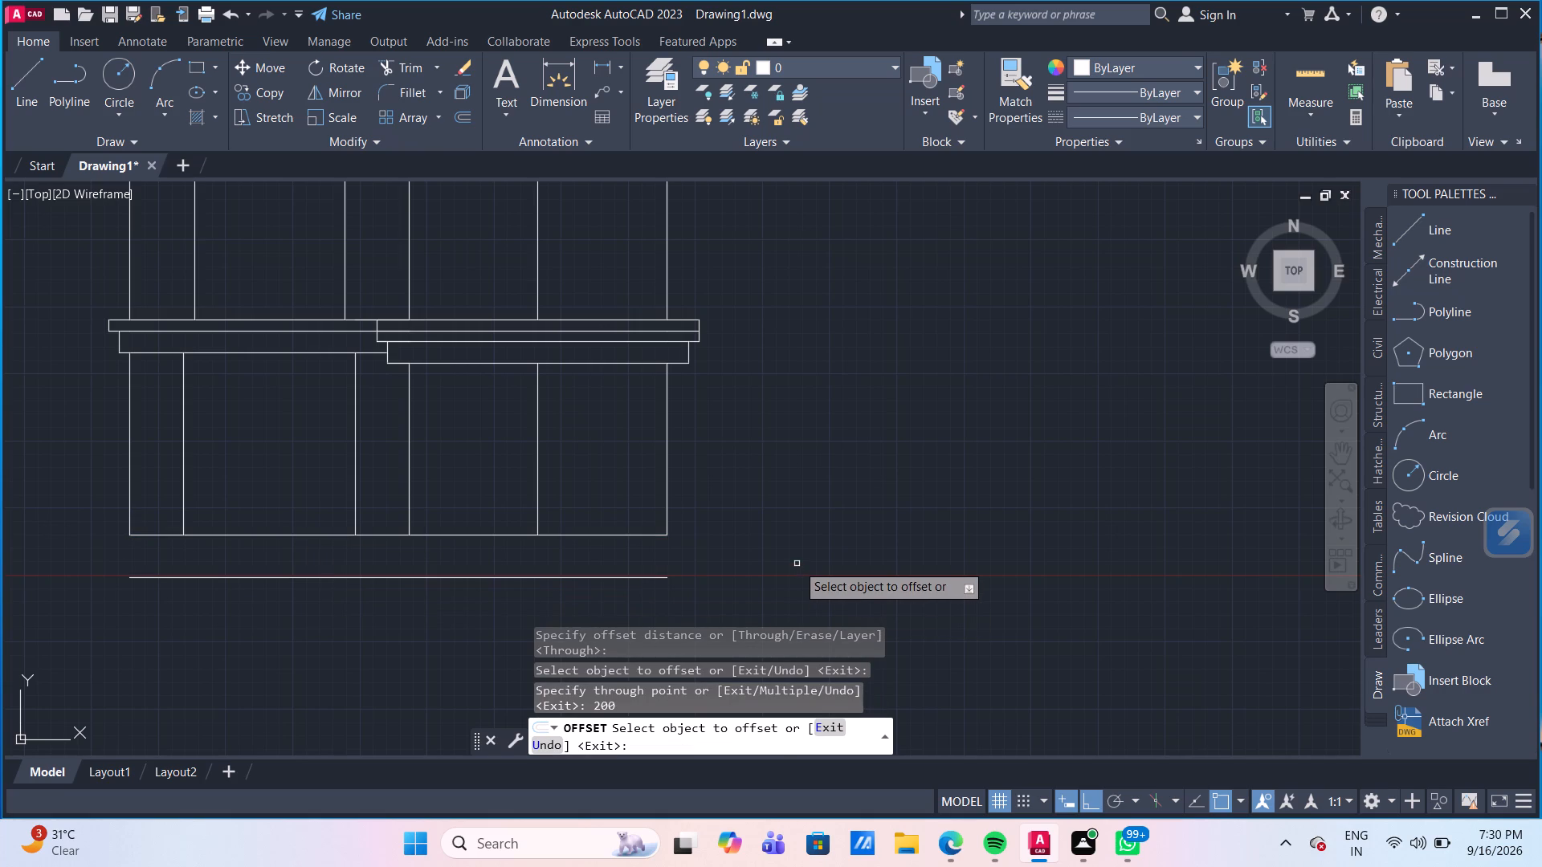
Extend the two outer verticals and the two verticals bounding the middle bay down to the new base line.
type("EX")
key("Return")
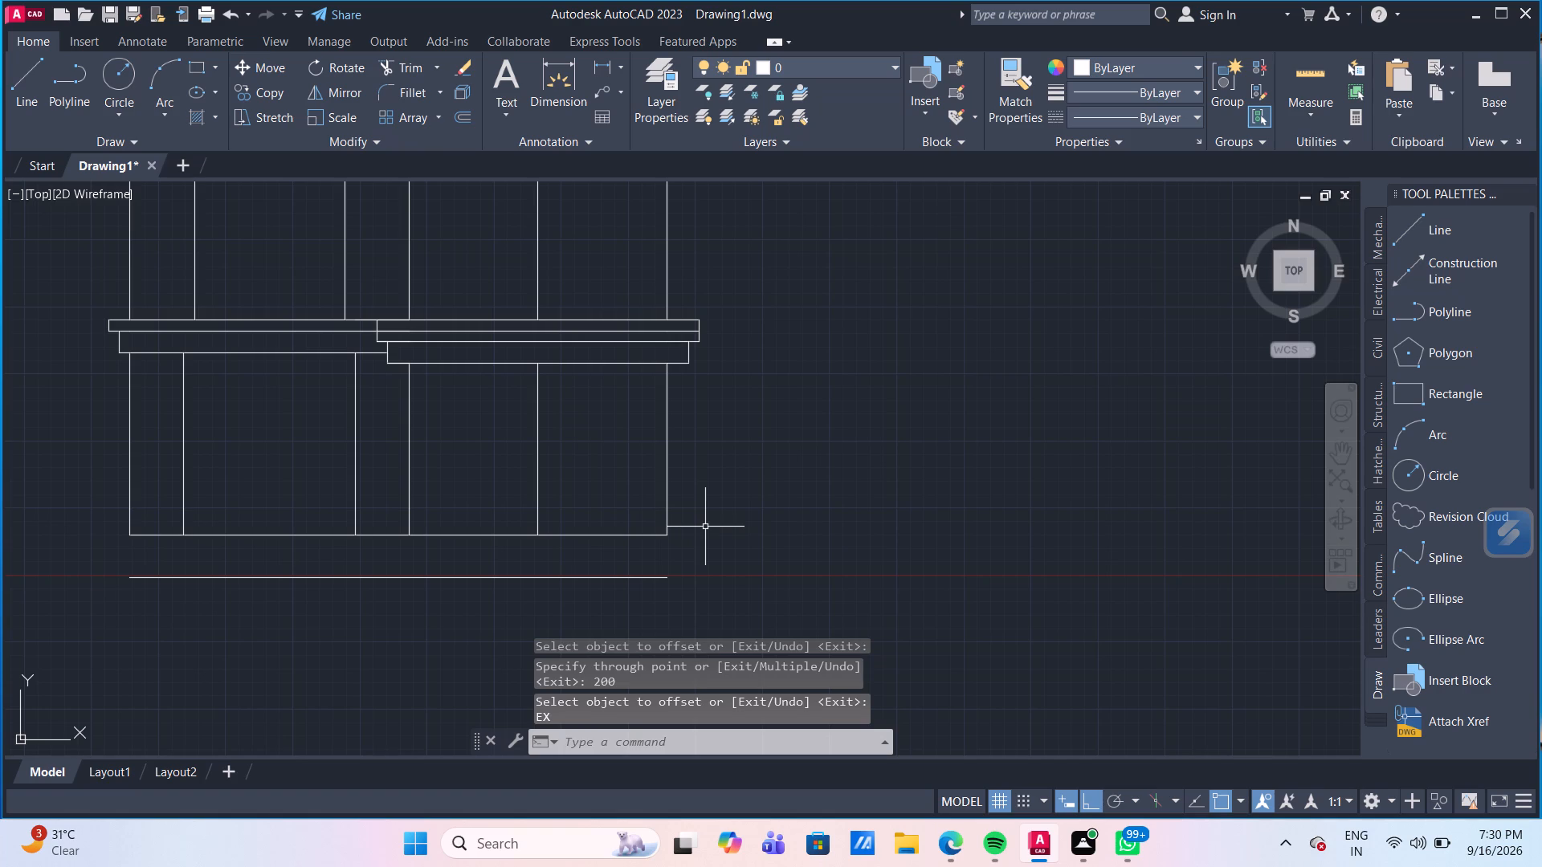
type("EX")
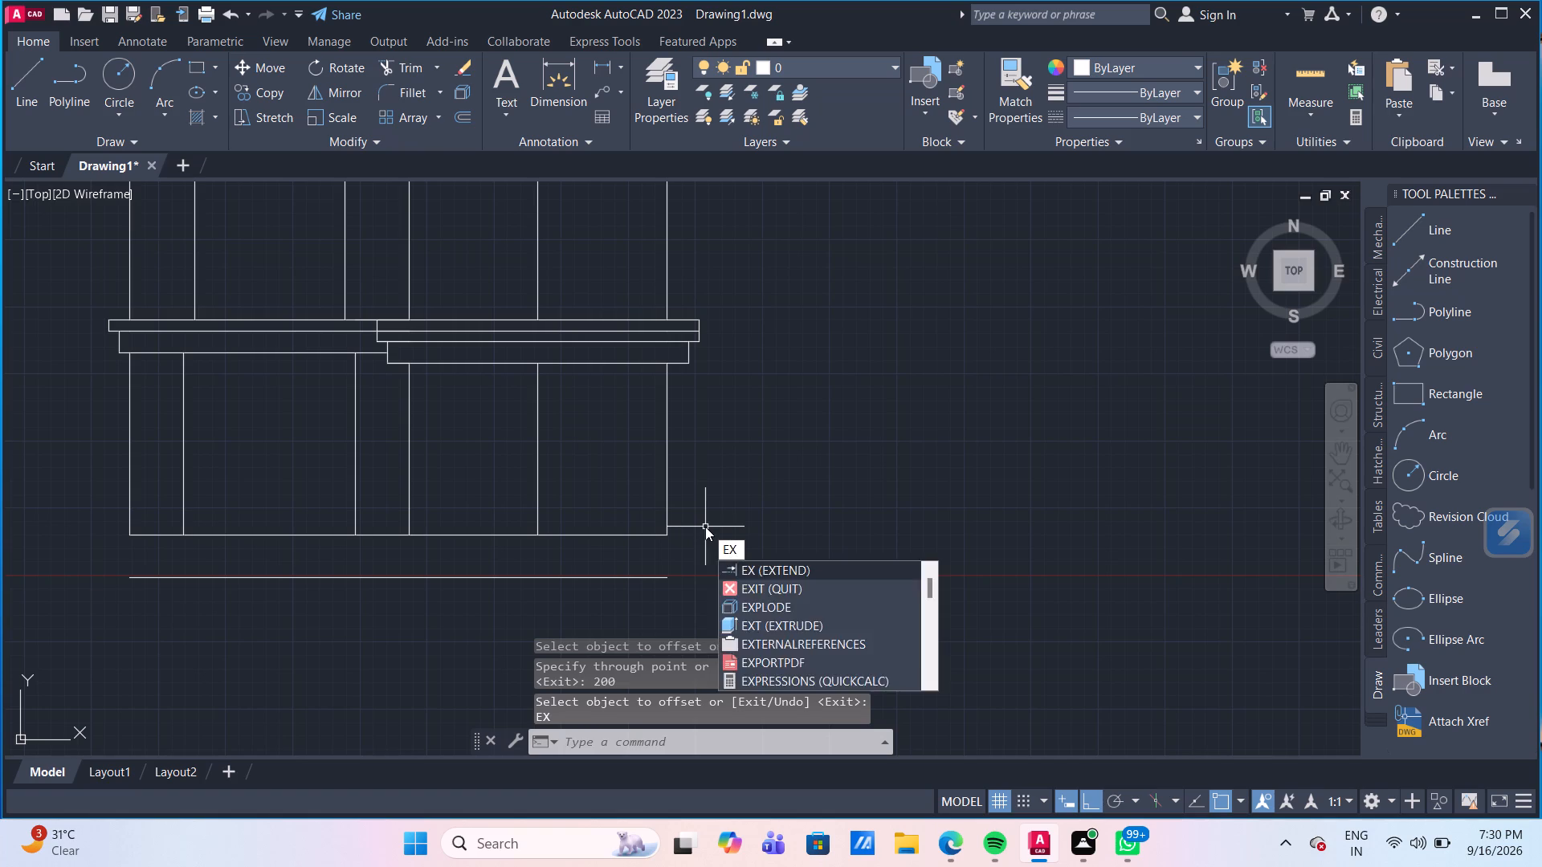
key("Return")
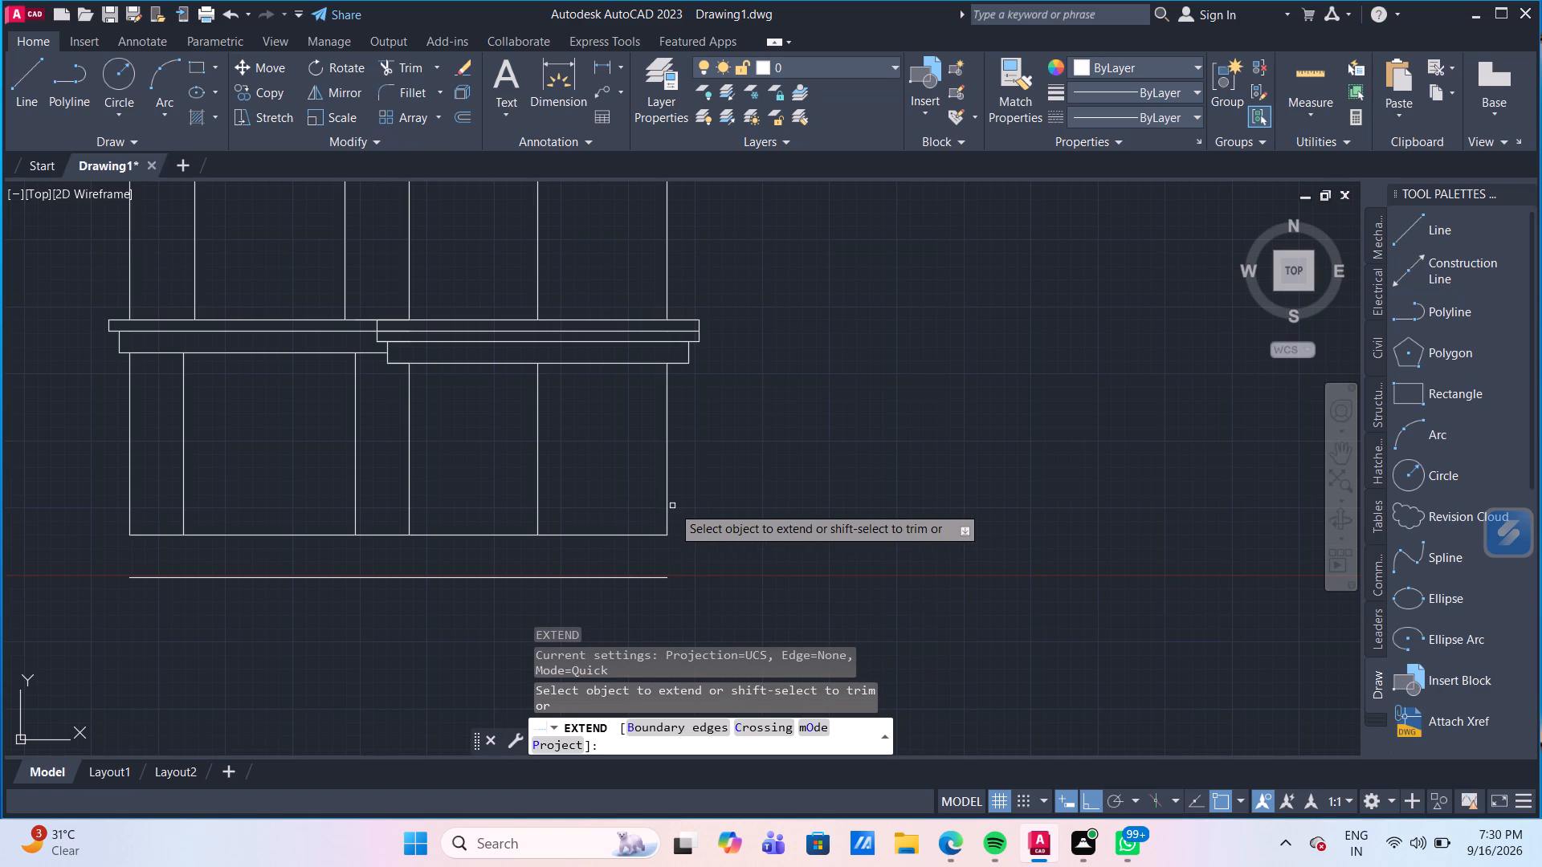
left_click(666, 529)
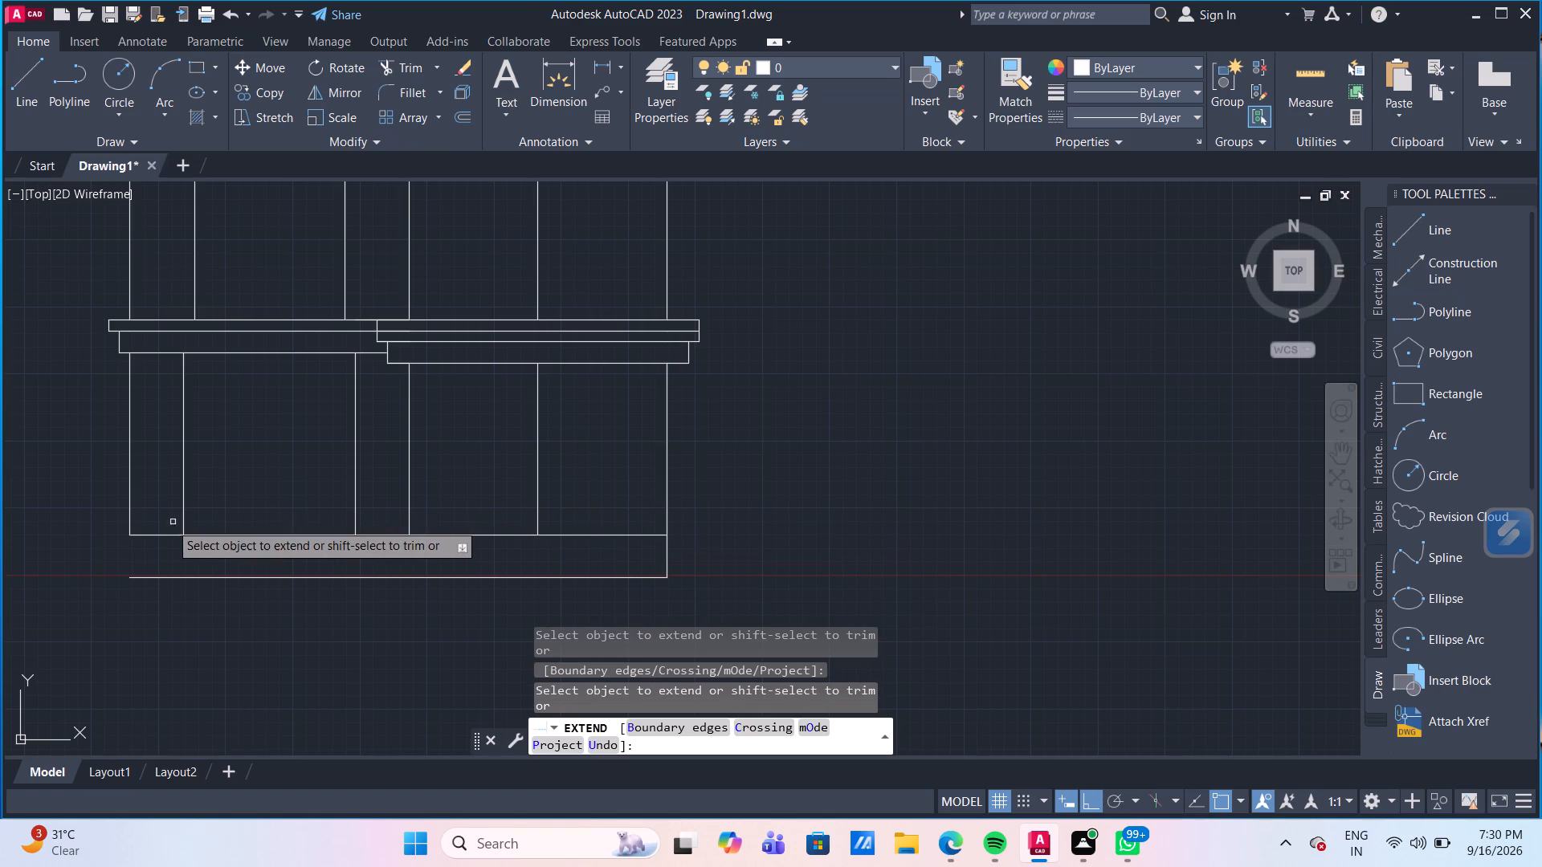
left_click(129, 524)
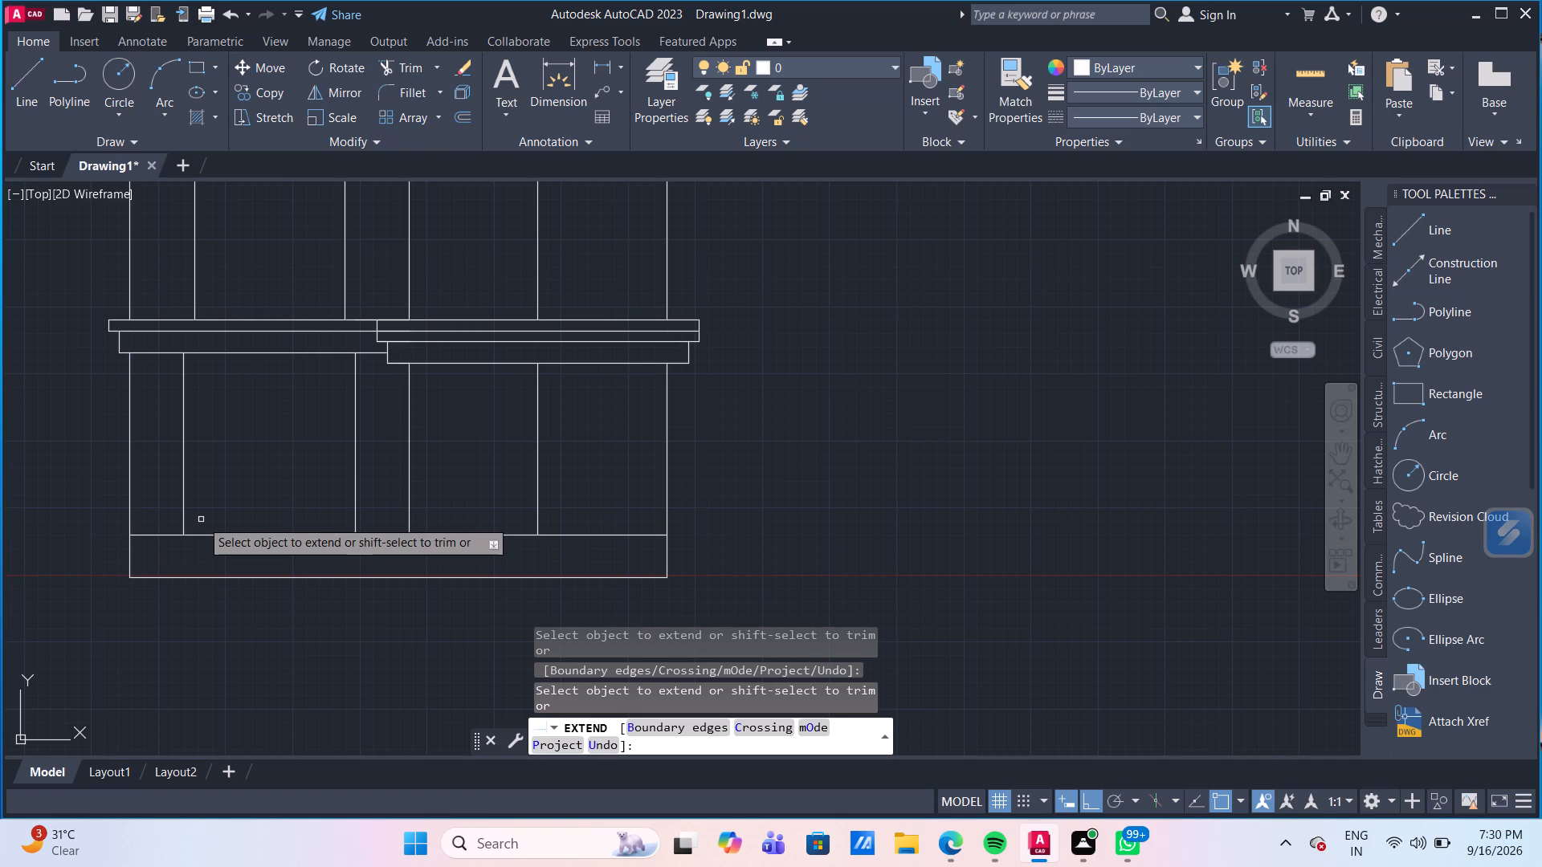
left_click(408, 499)
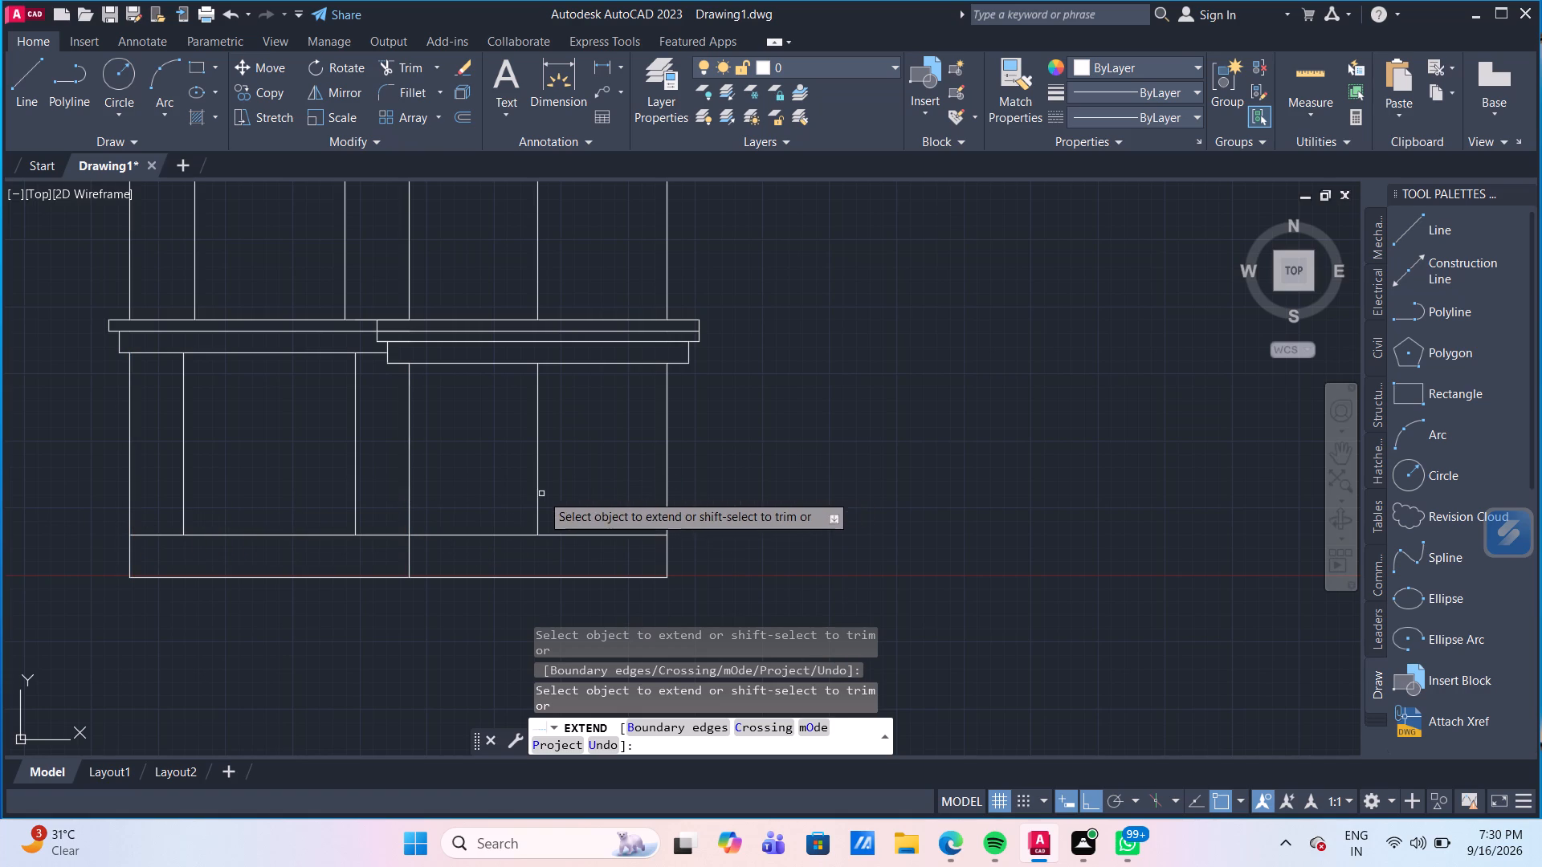
left_click(537, 513)
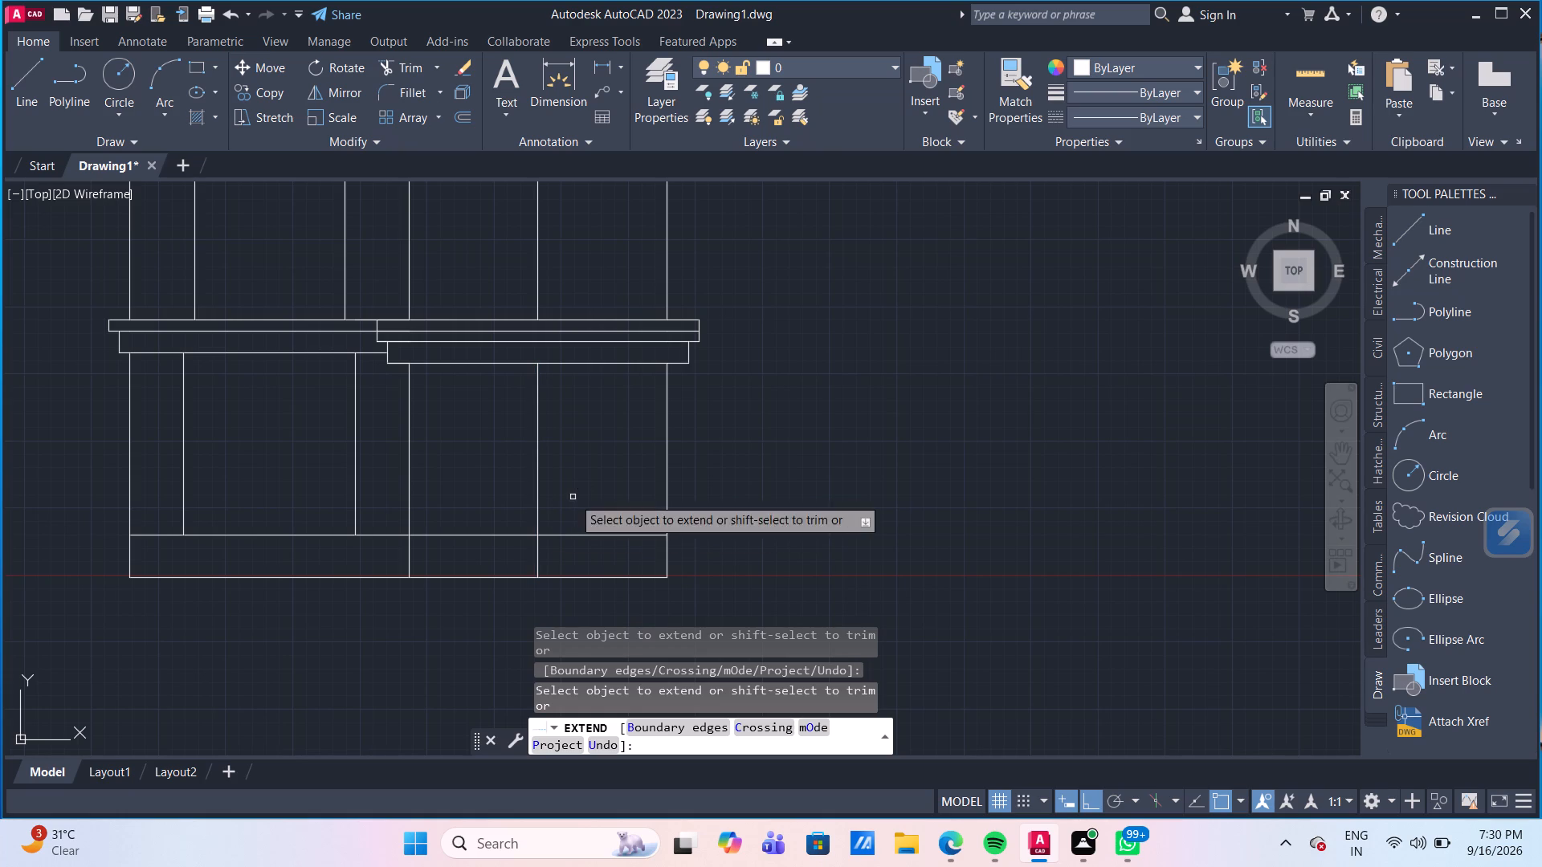
key("Escape")
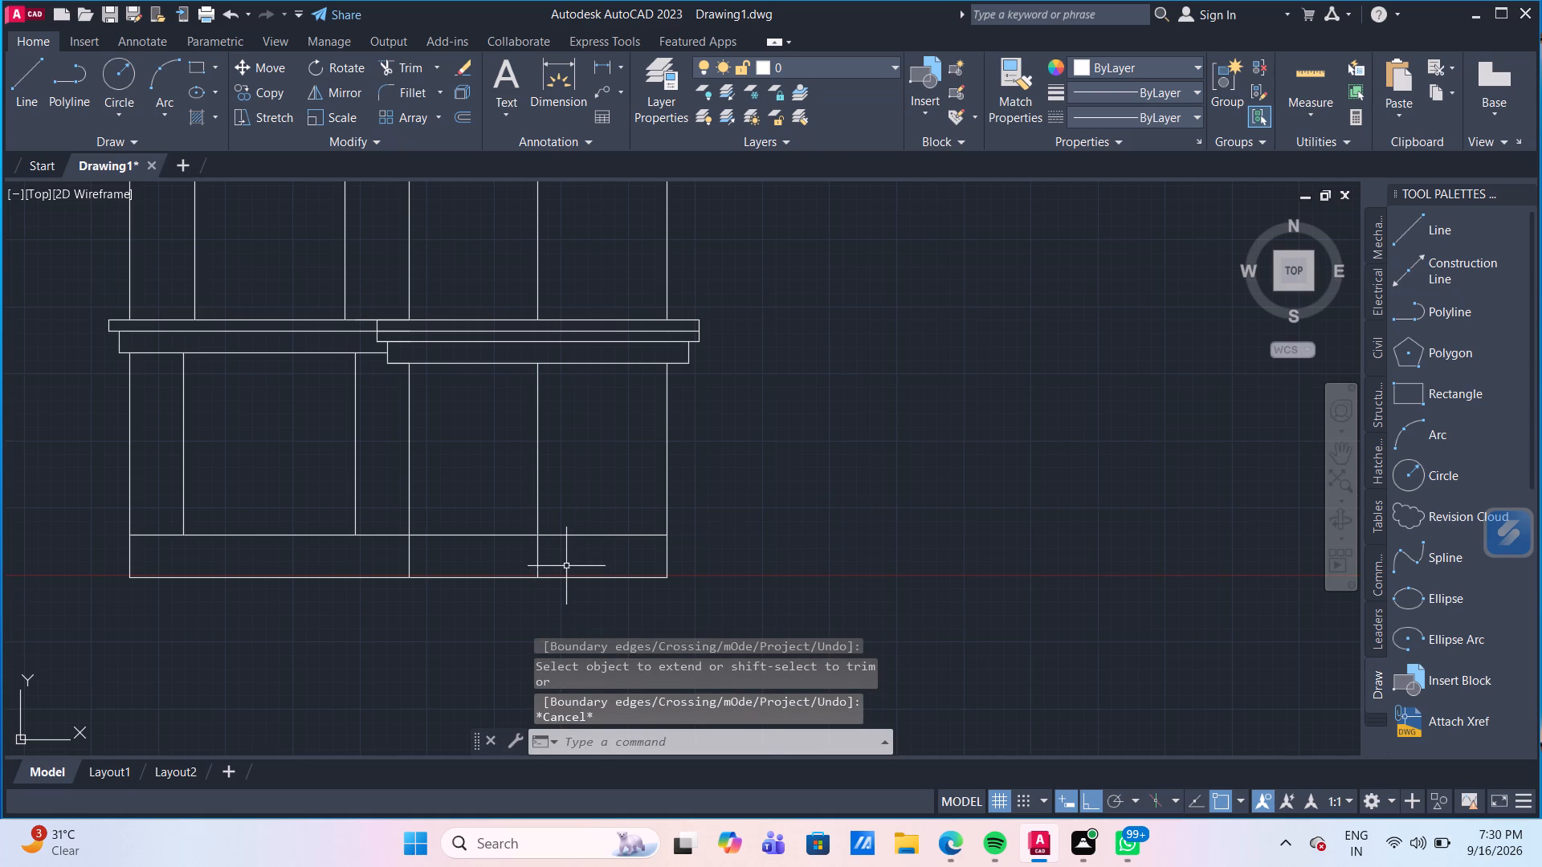
scroll(565, 568, "up", 1)
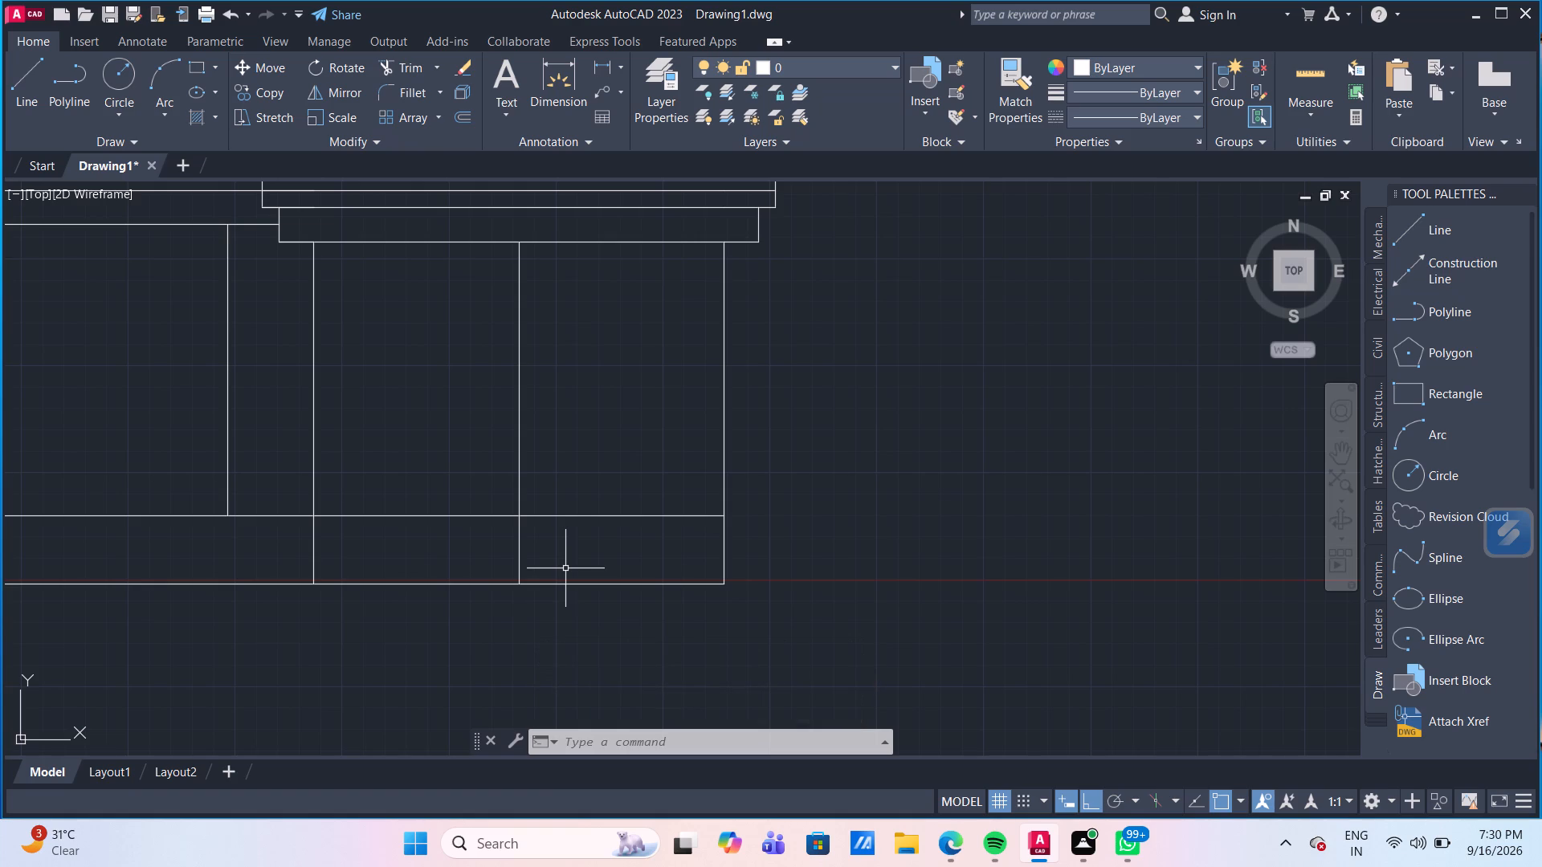
Draw a 600 mm horizontal line along the original bottom line, between the left and middle verticals below the stepped ledge.
key("o")
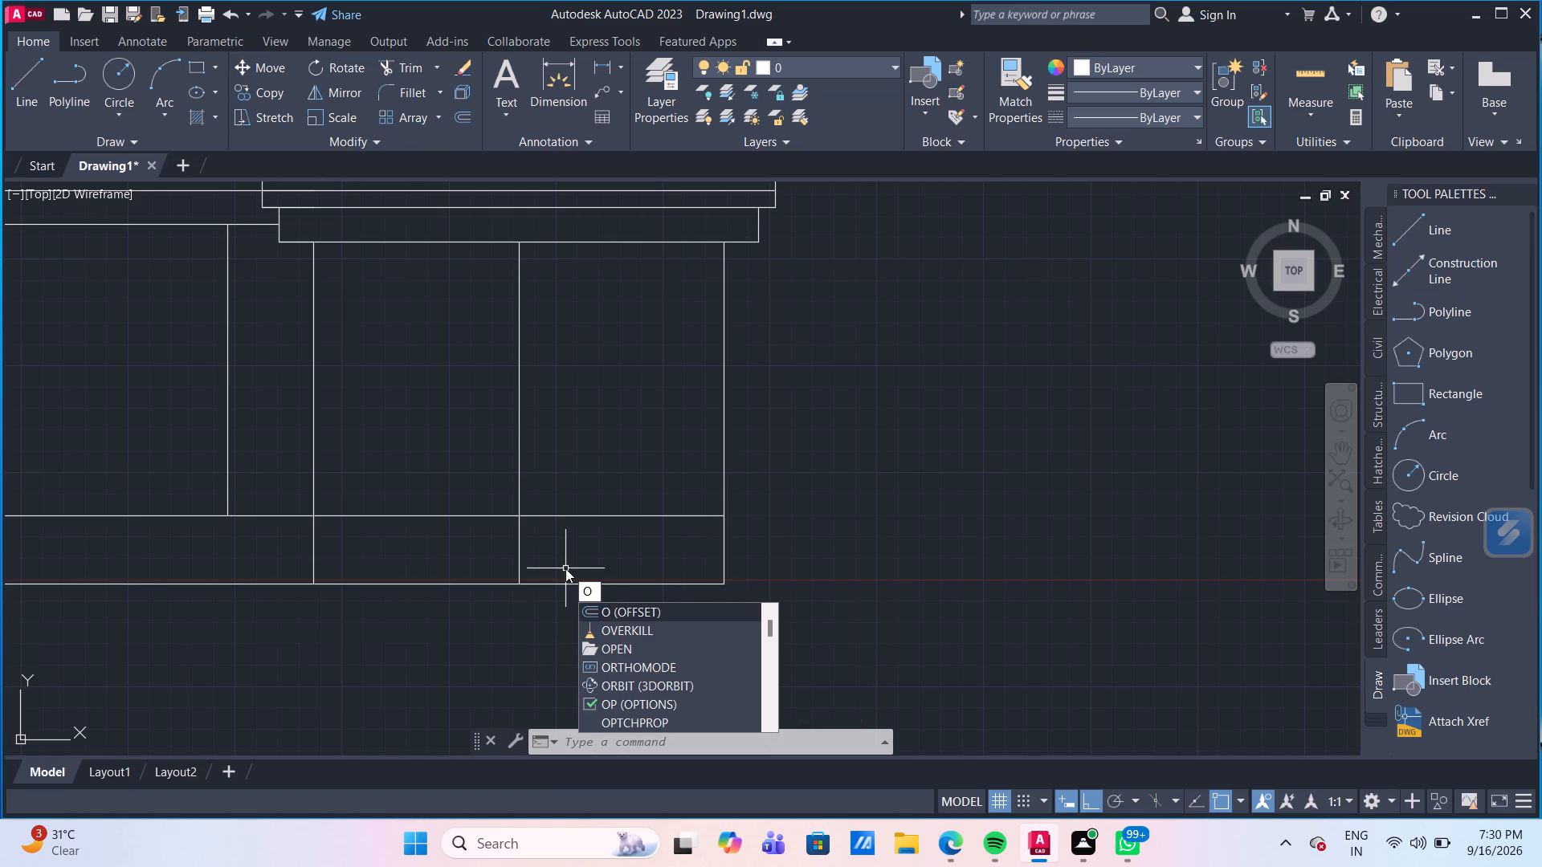
key("Escape")
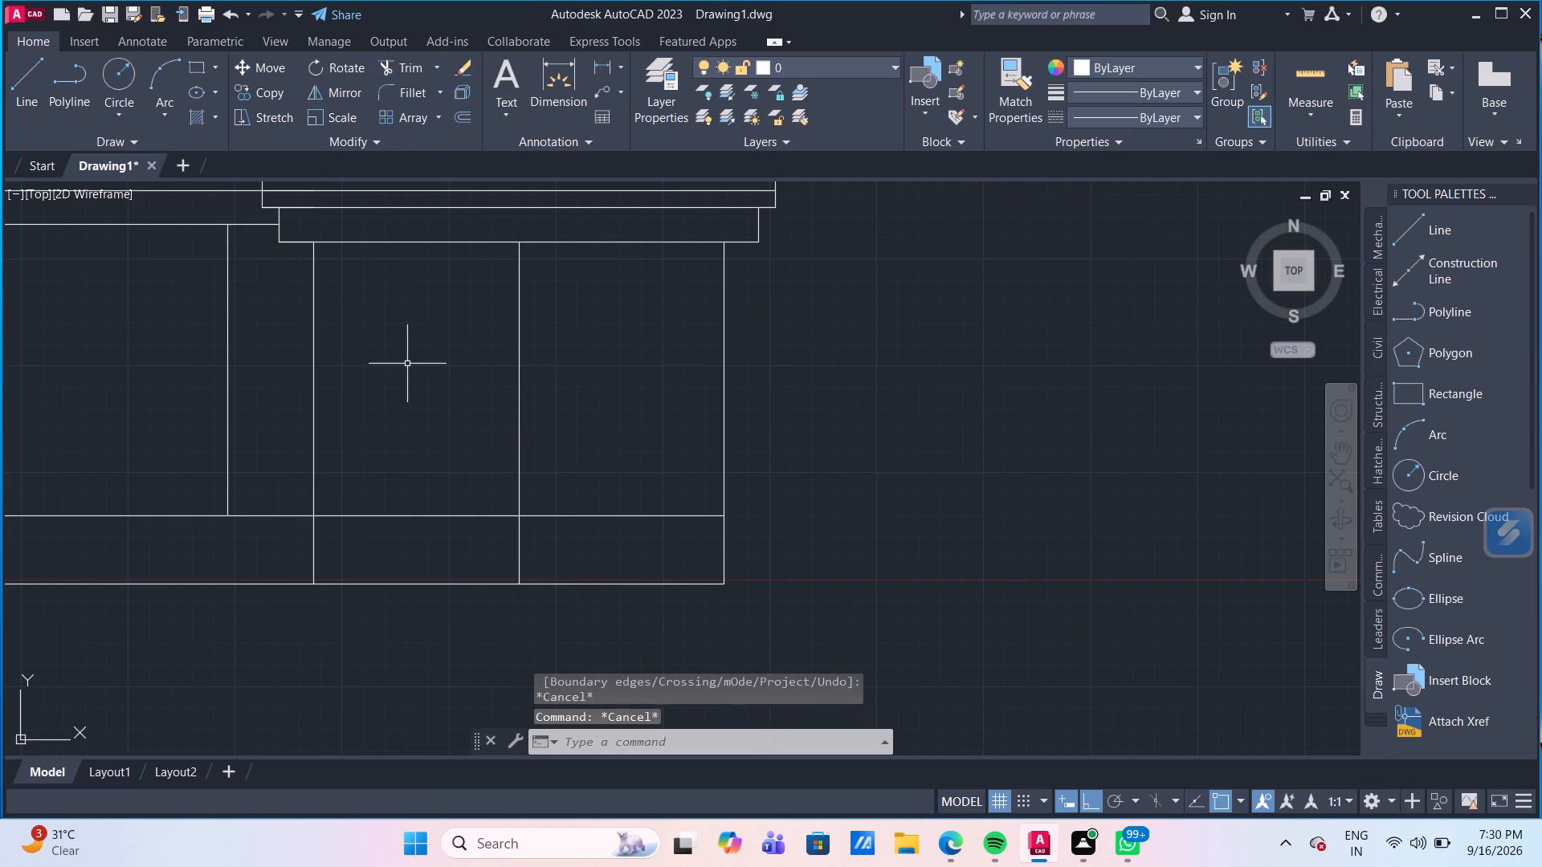
left_click(26, 82)
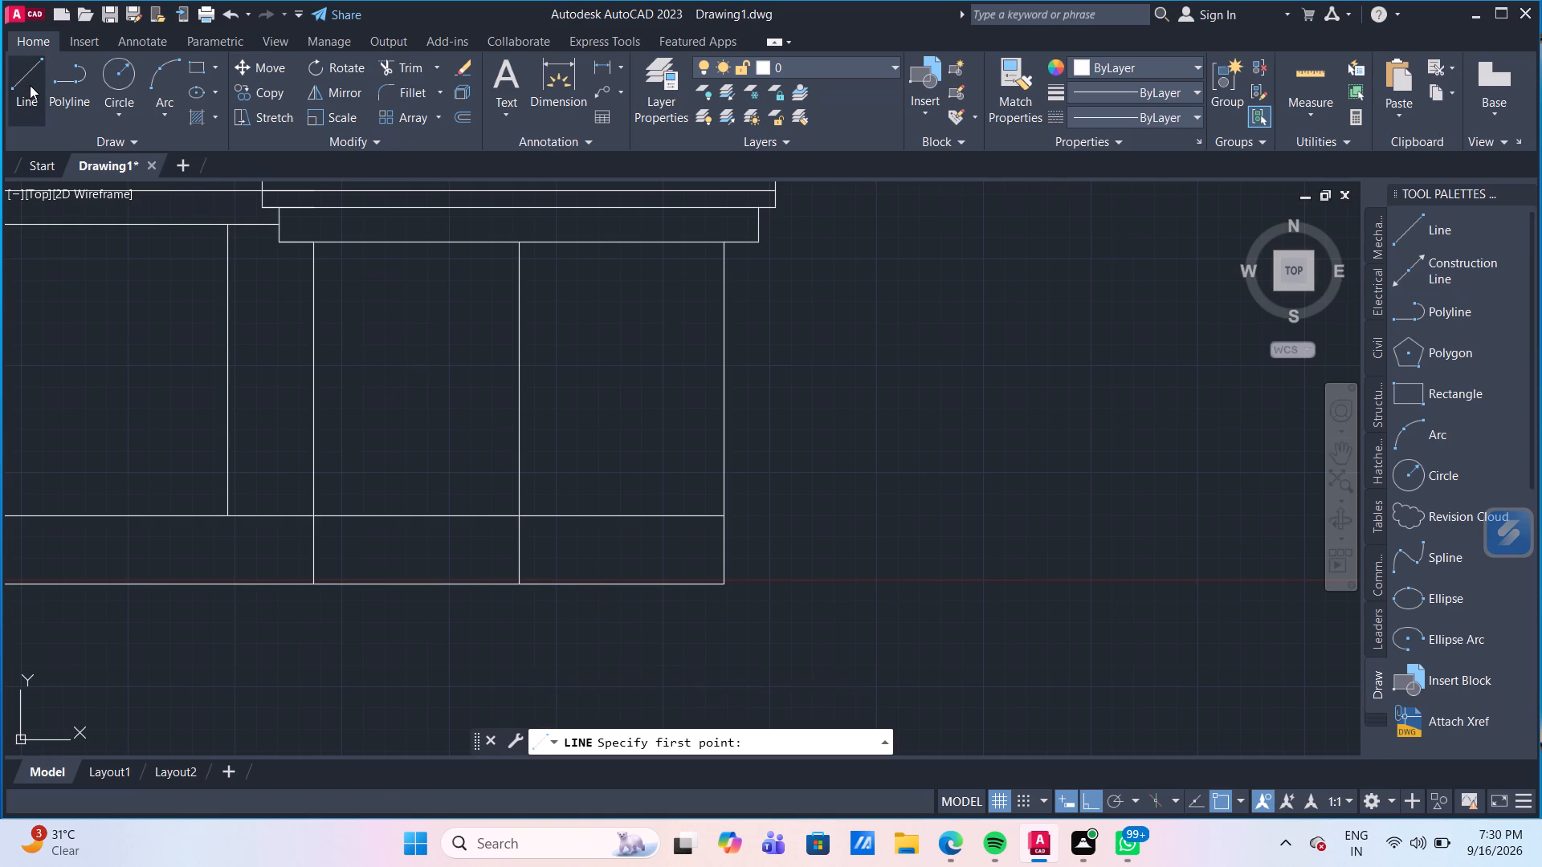
left_click(316, 515)
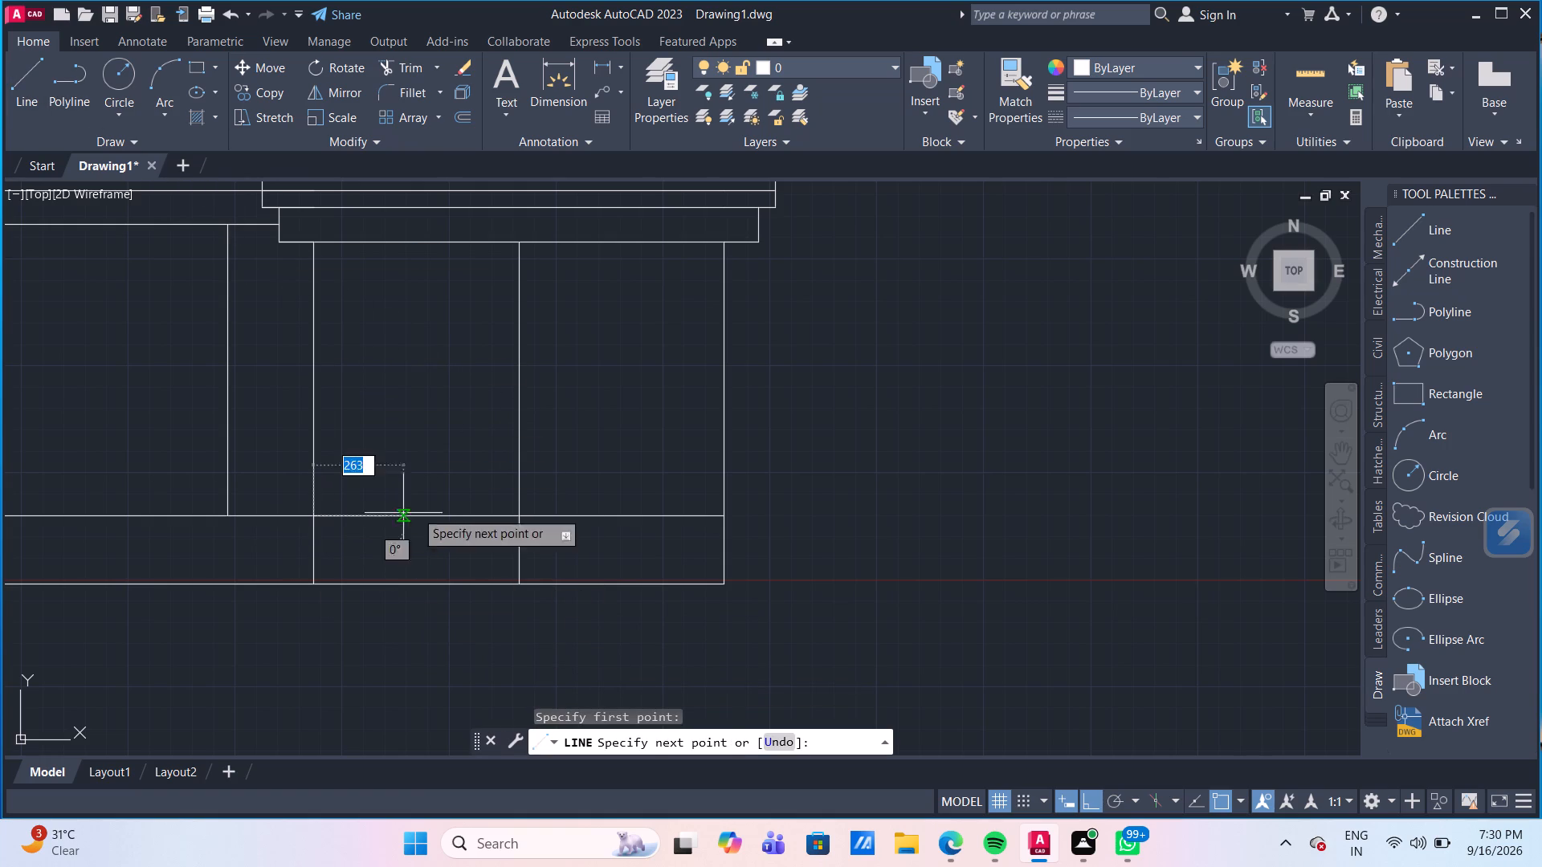
left_click(523, 518)
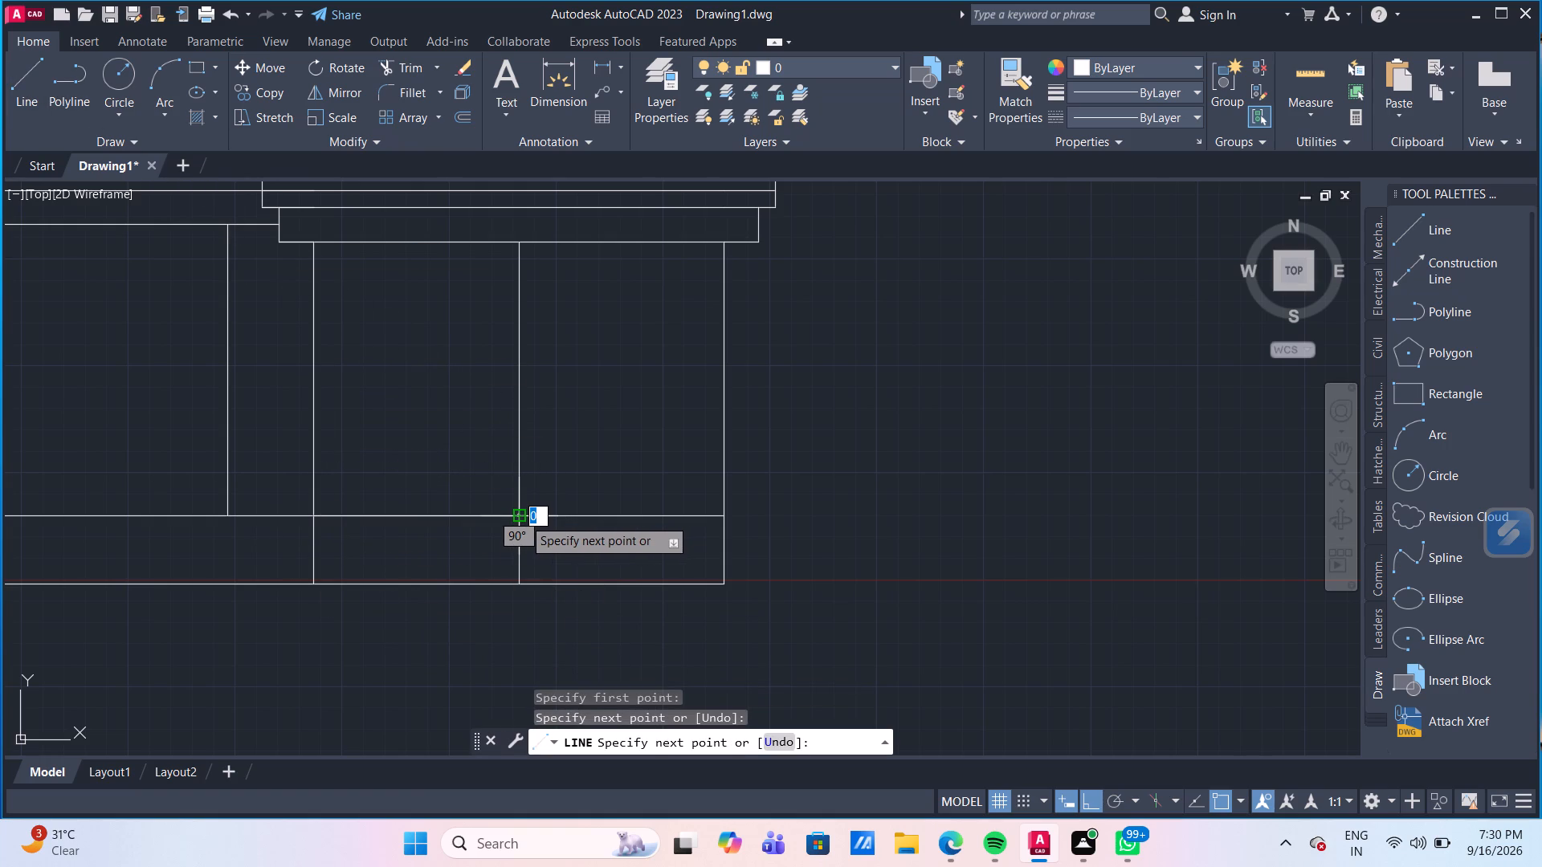
key("Return")
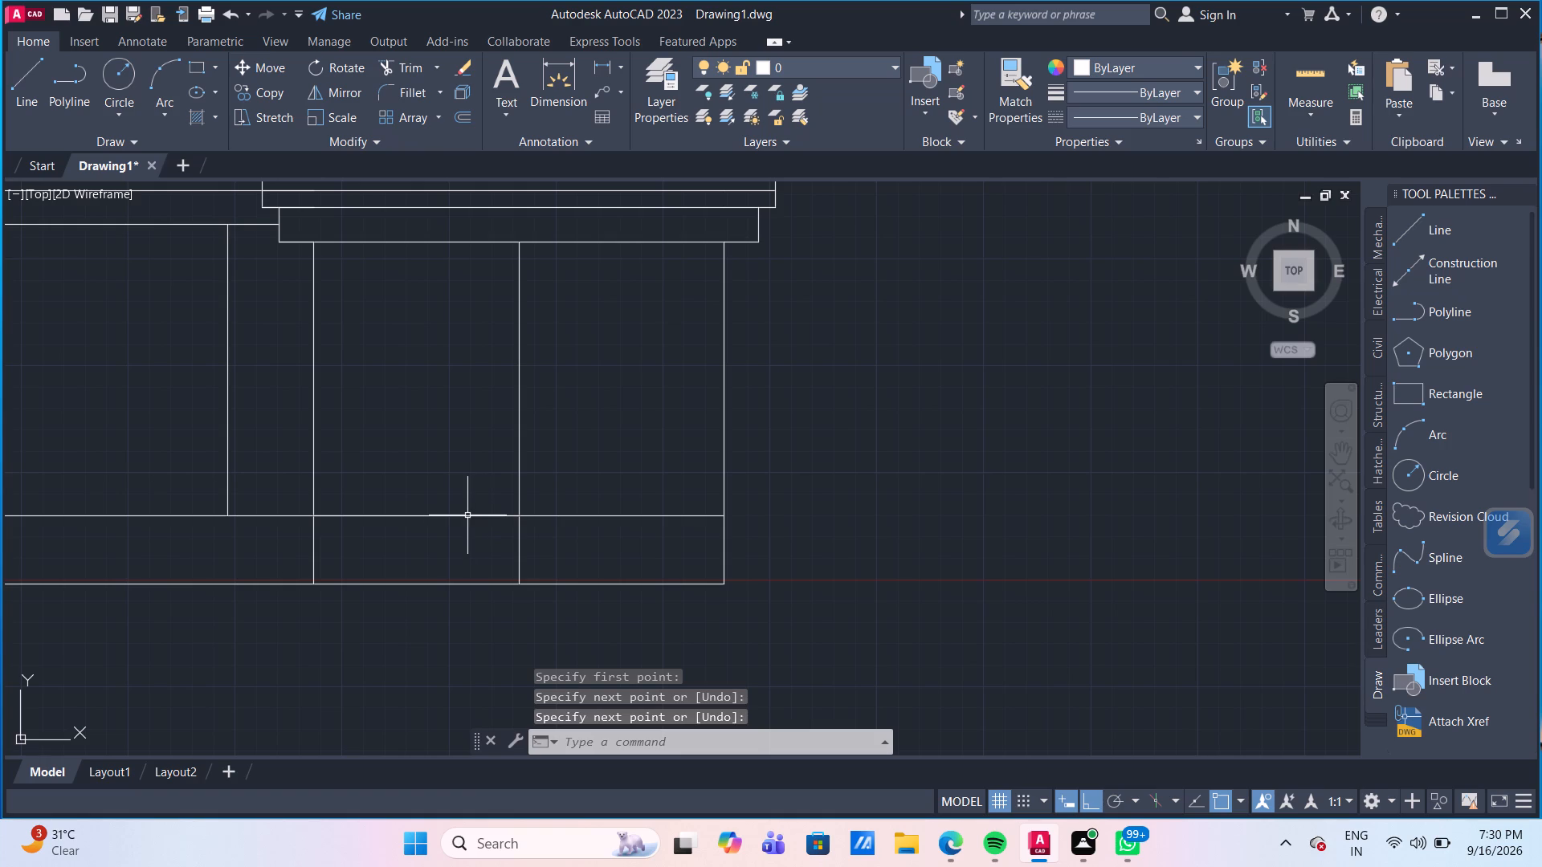
Move the new 600 mm horizontal line 50 mm straight down into the base strip, using its right end as base point.
left_click(471, 517)
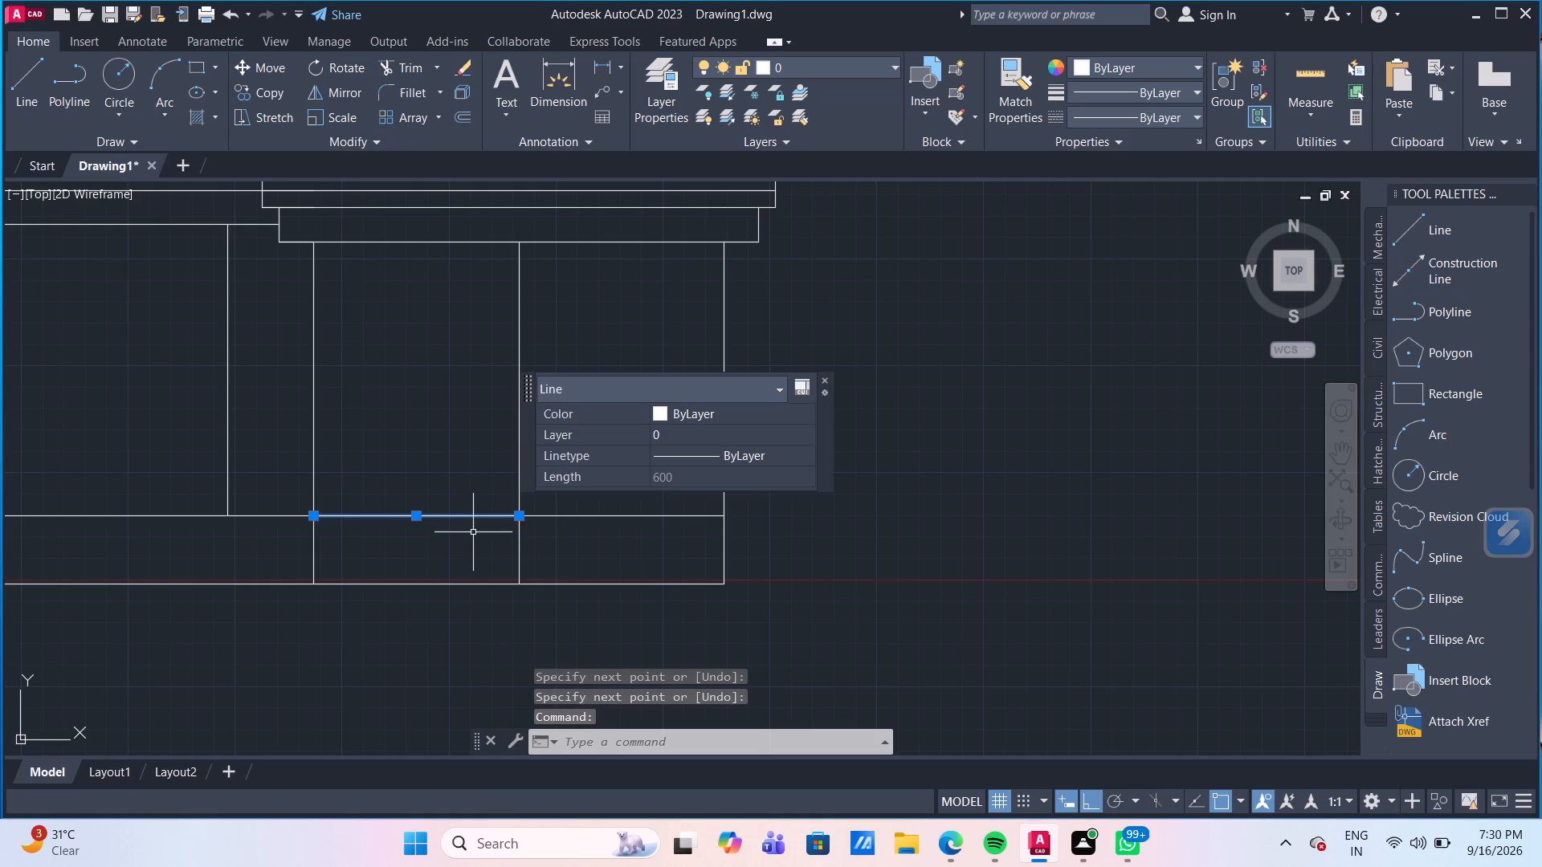
key("m")
key("Return")
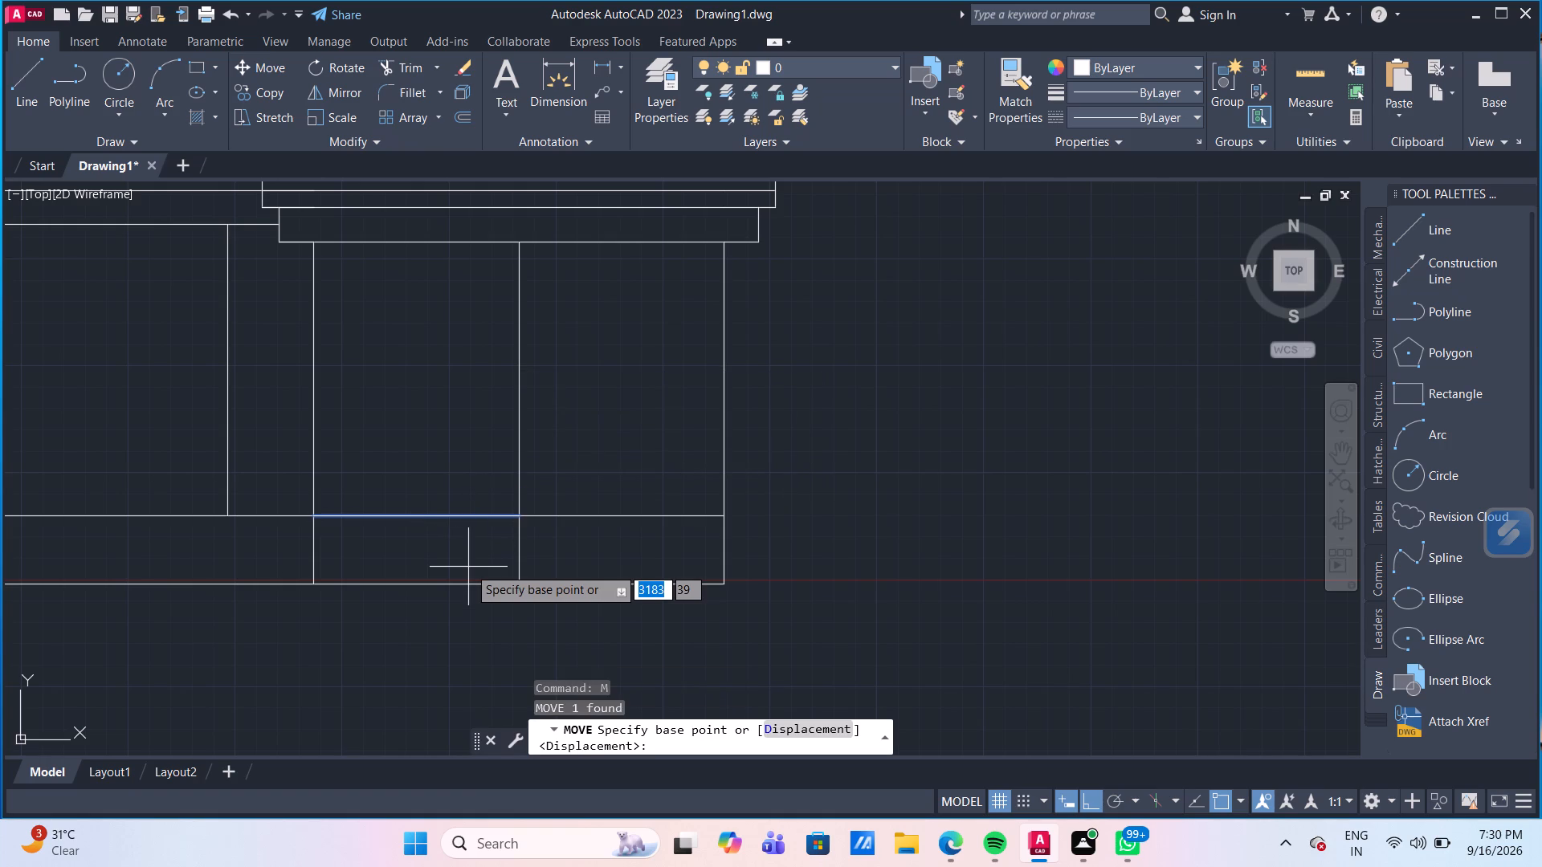
left_click(517, 511)
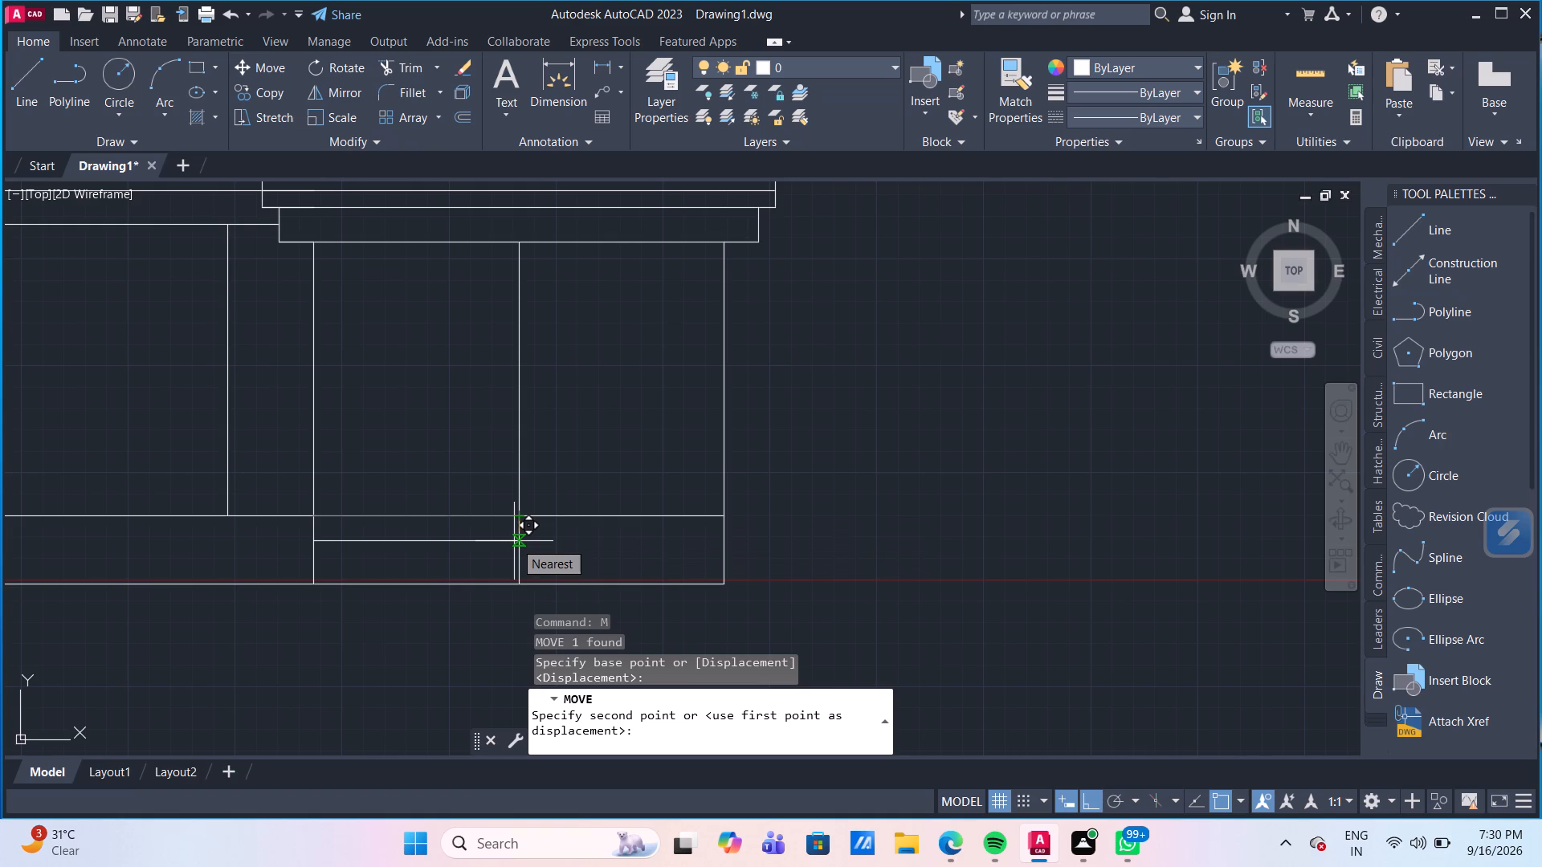
type("50")
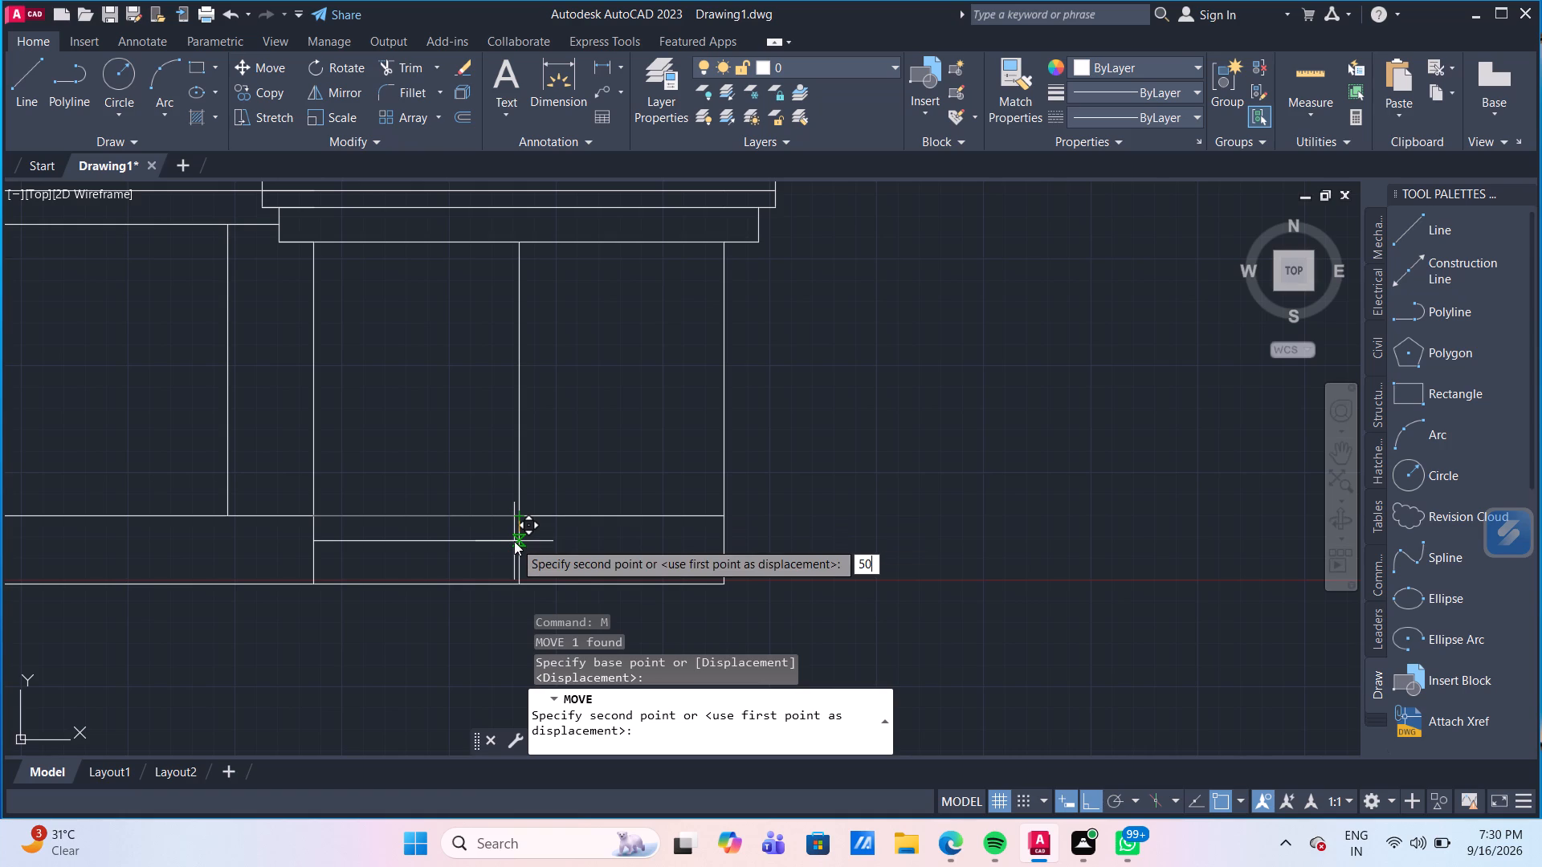
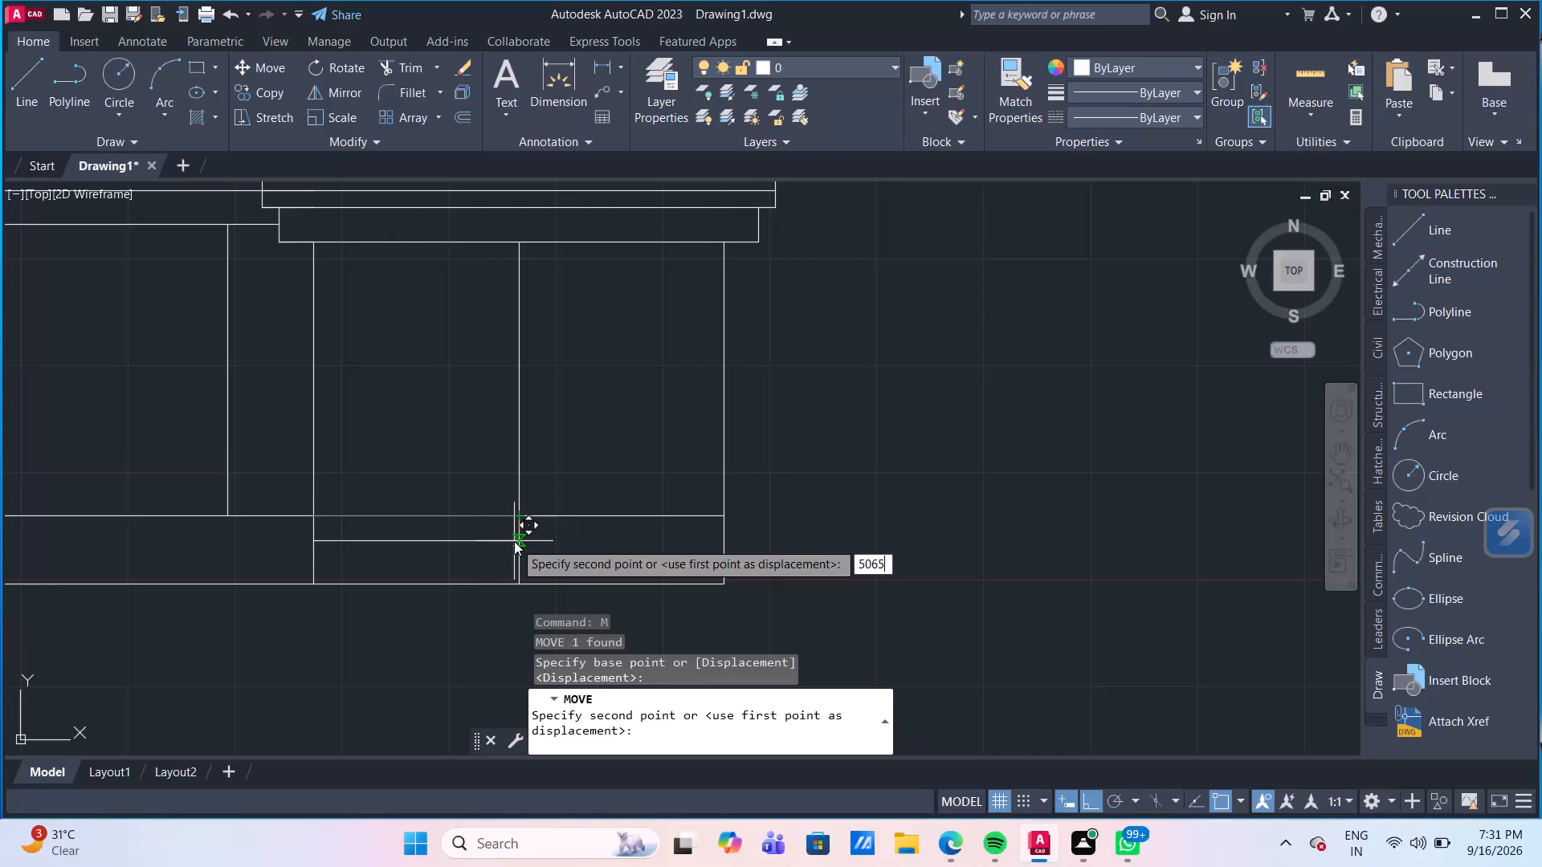
Complete the move of the 600 mm line in the base strip with a displacement of 5065.
key("Return")
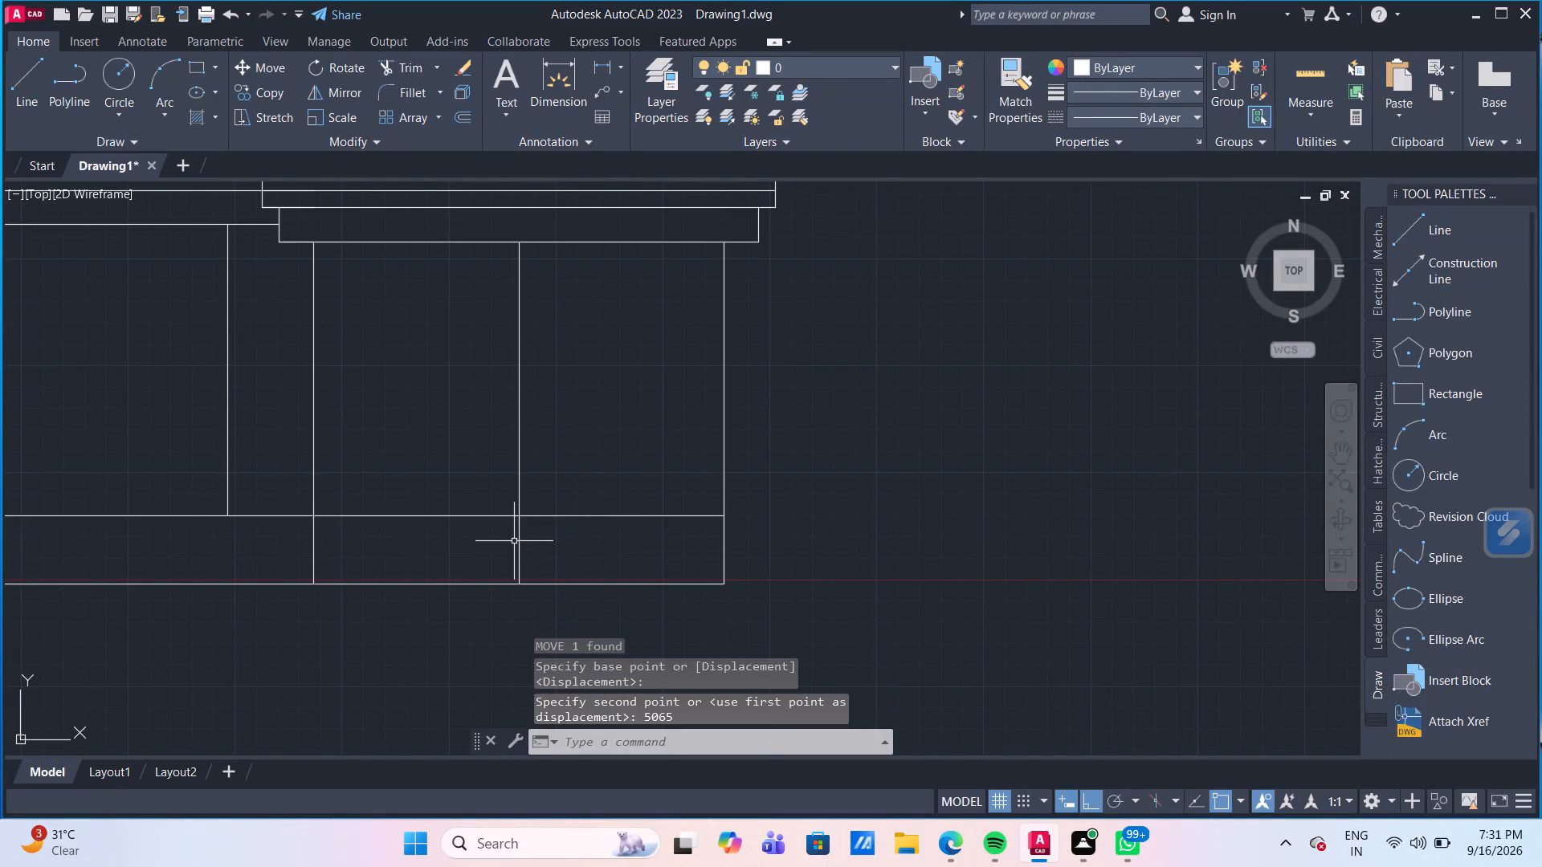
key("Escape")
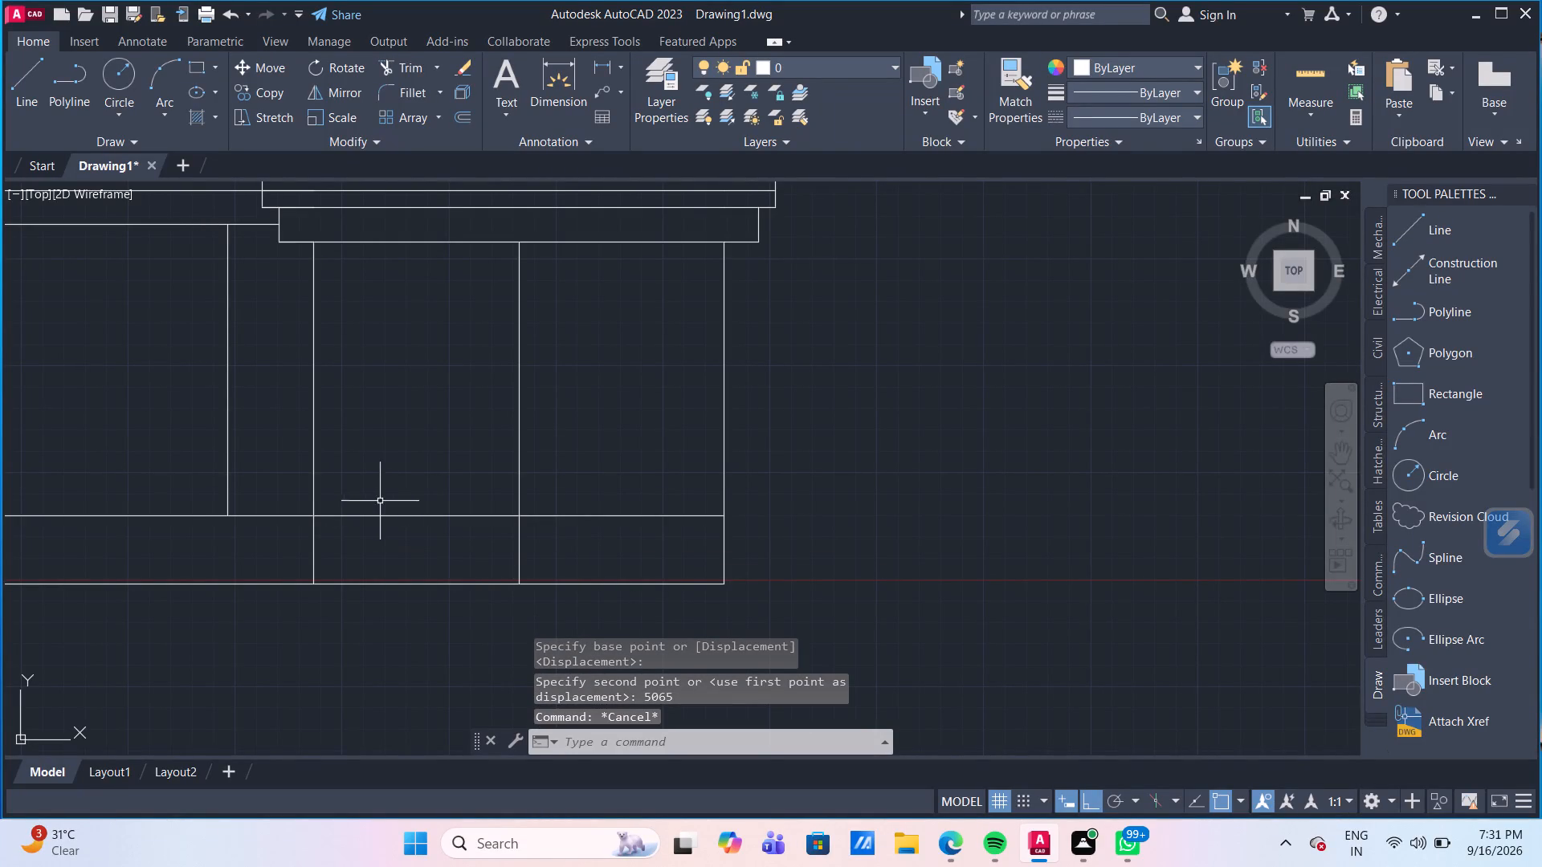
Offset the base strip's top line downward three times in succession, each new line 65 below the previous one.
left_click(400, 516)
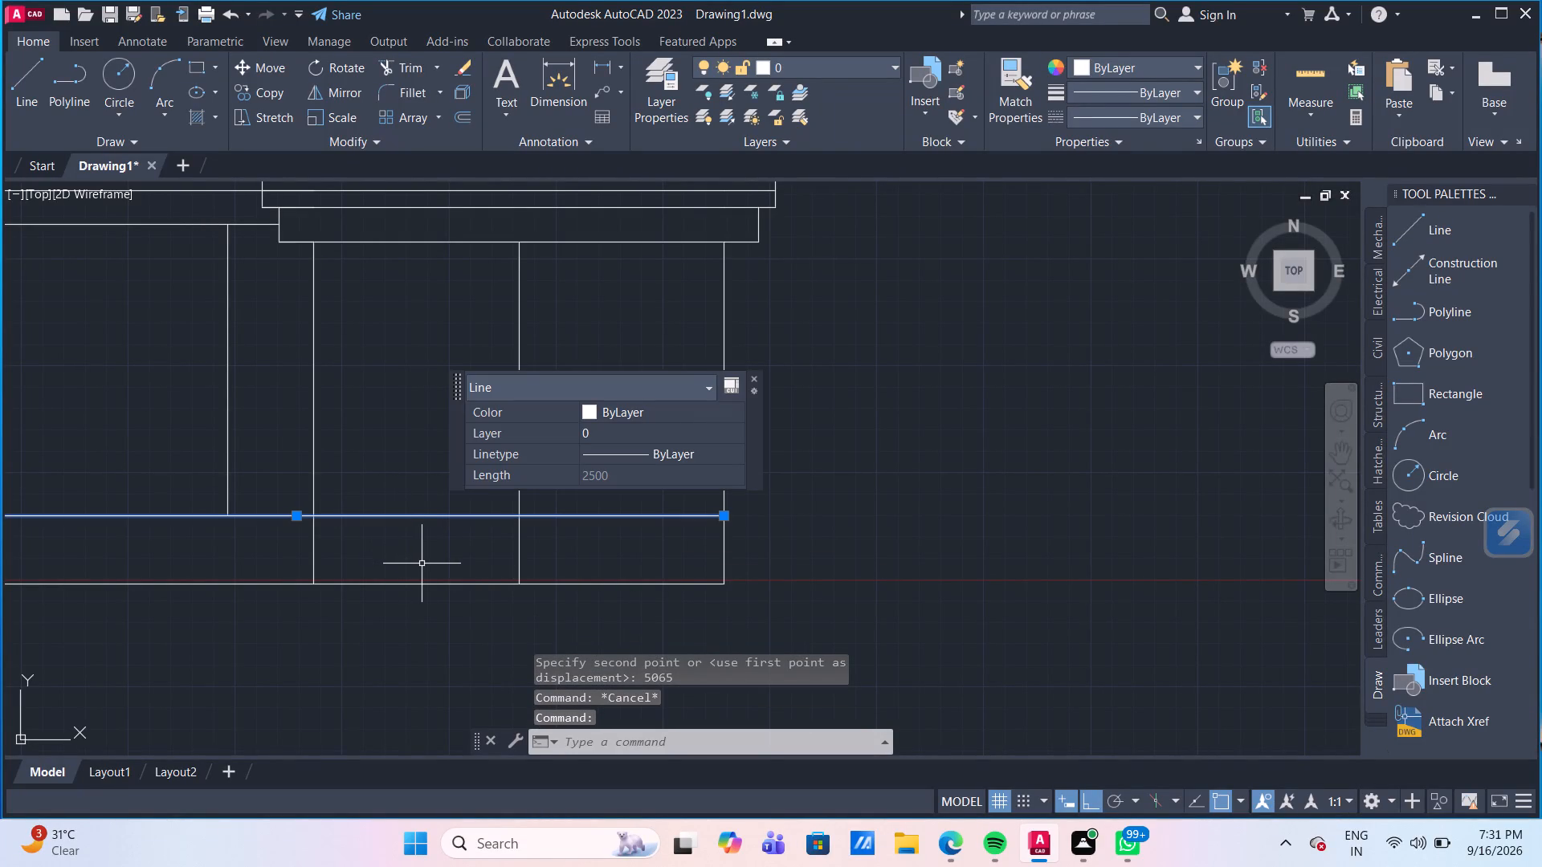
scroll(422, 564, "down", 1)
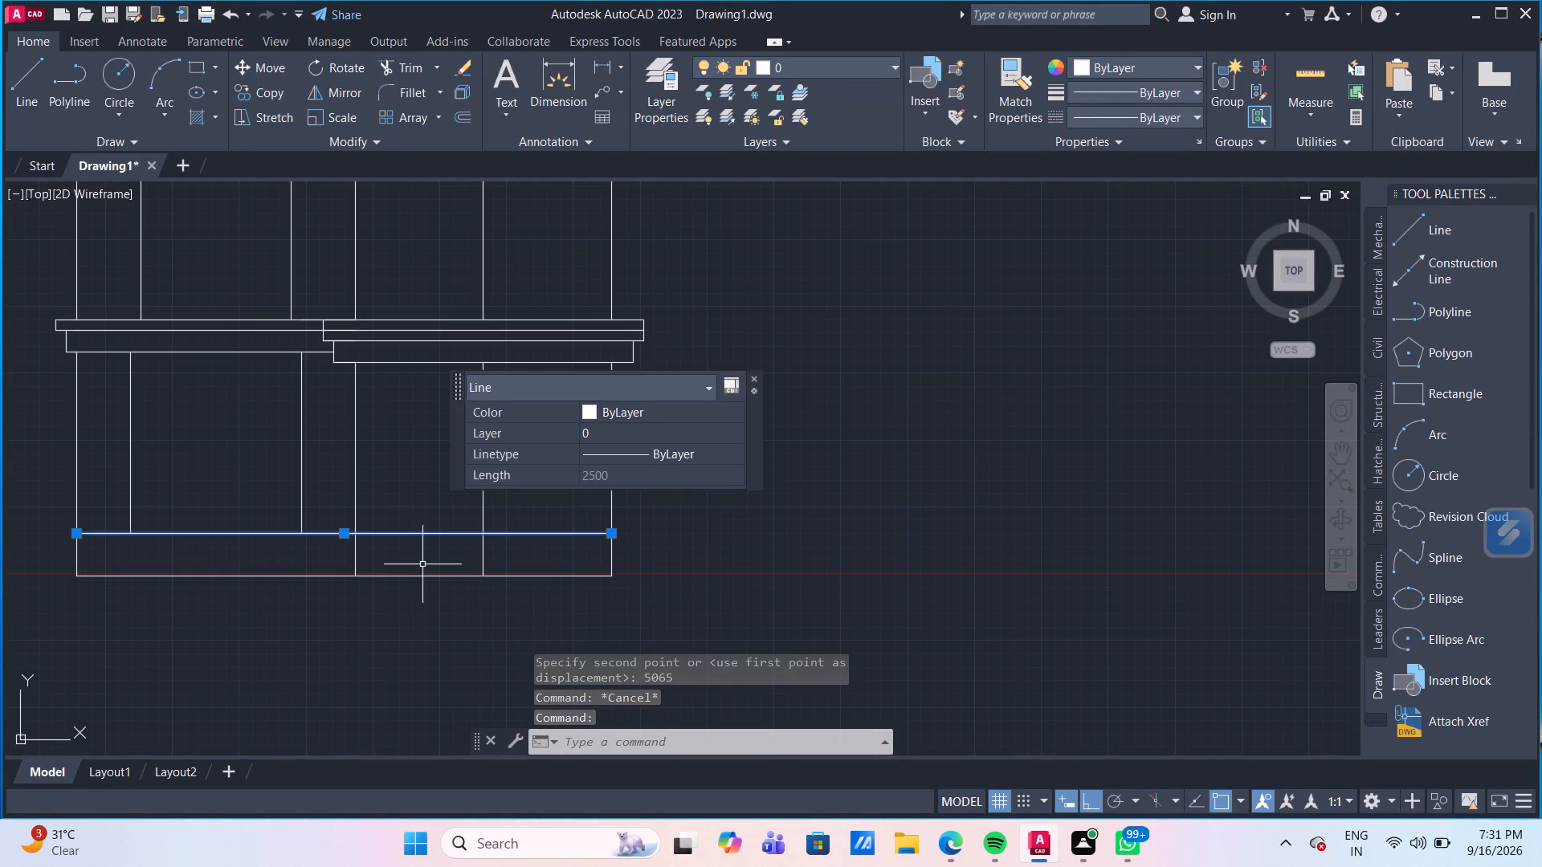
key("o")
key("Return")
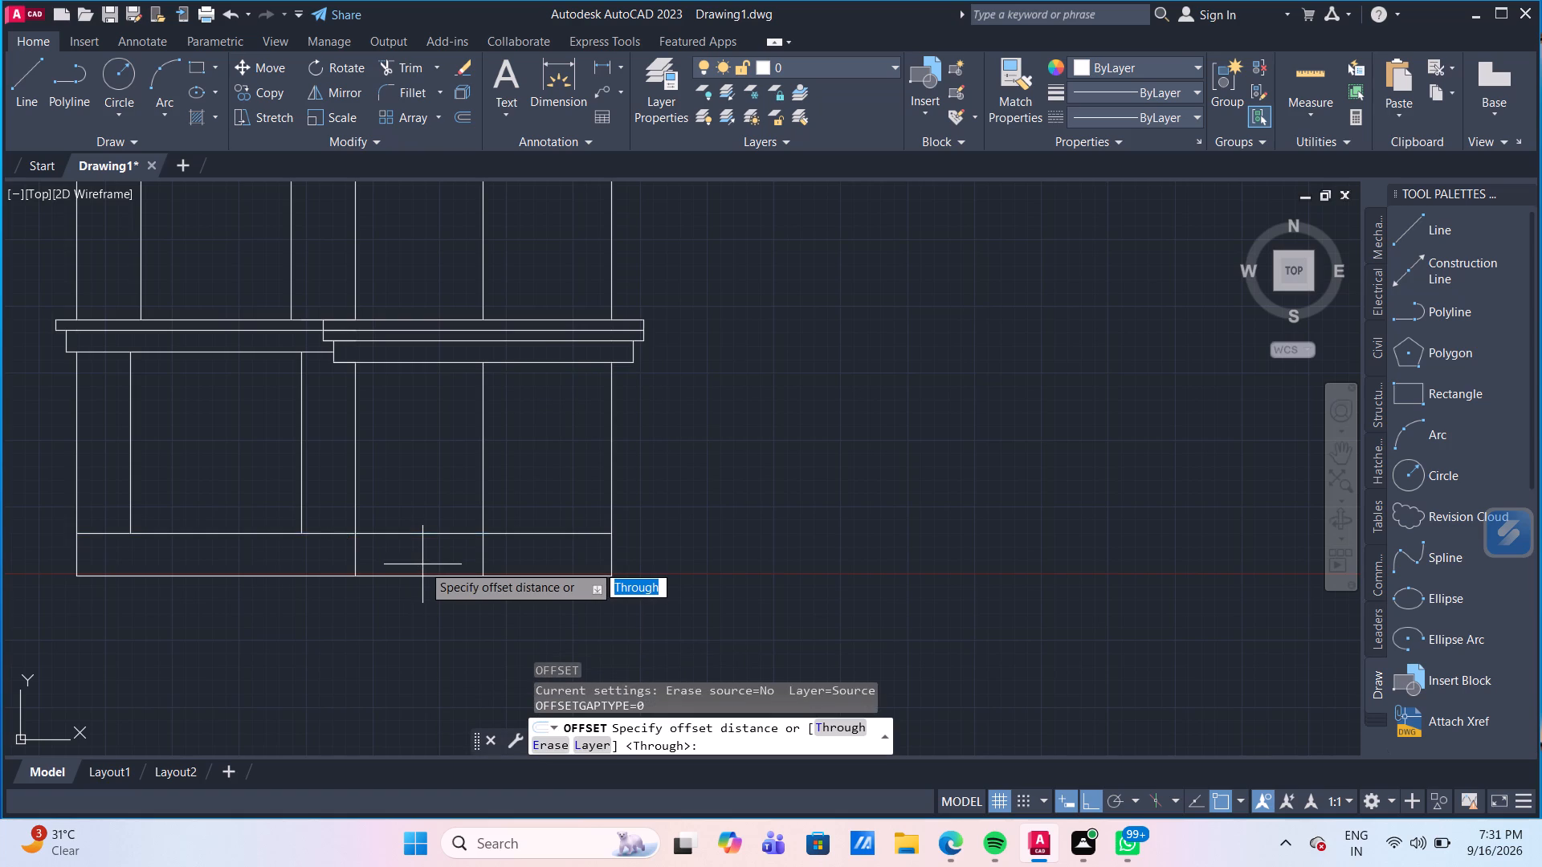
key("Return")
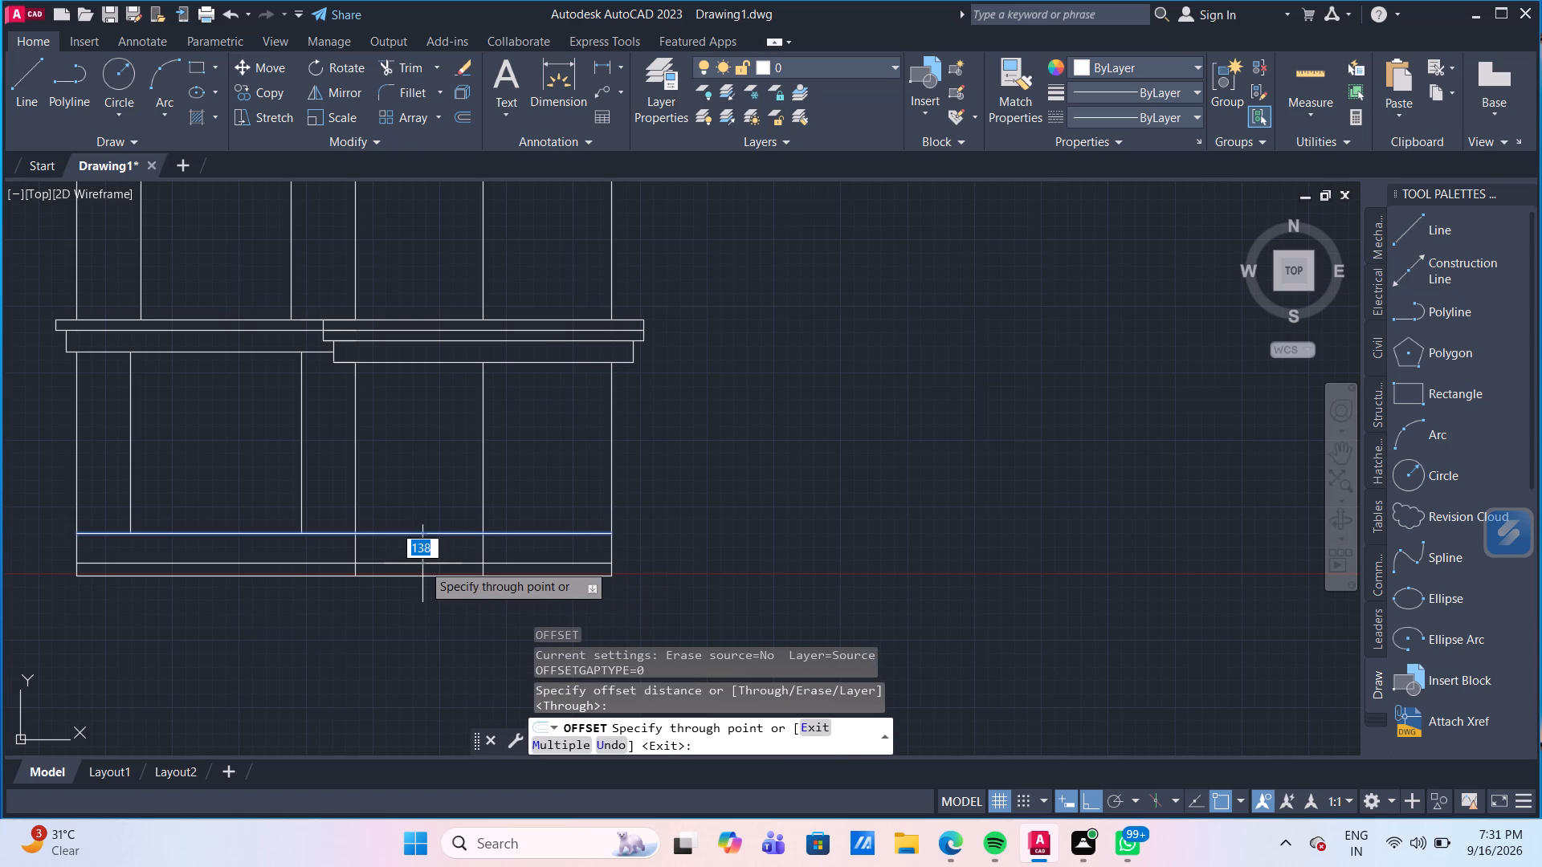
type("65")
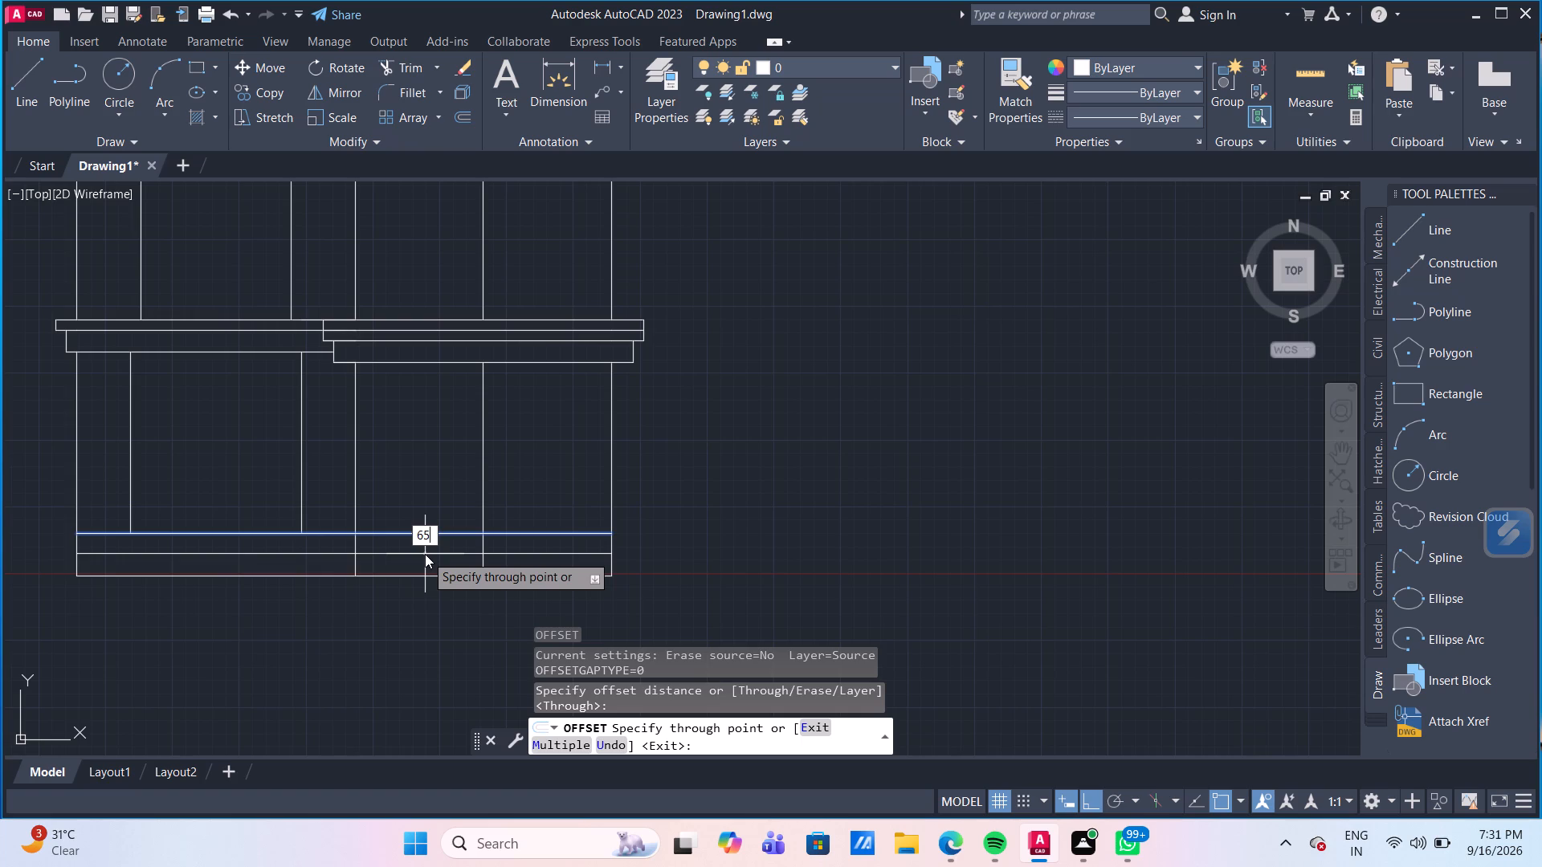
key("Return")
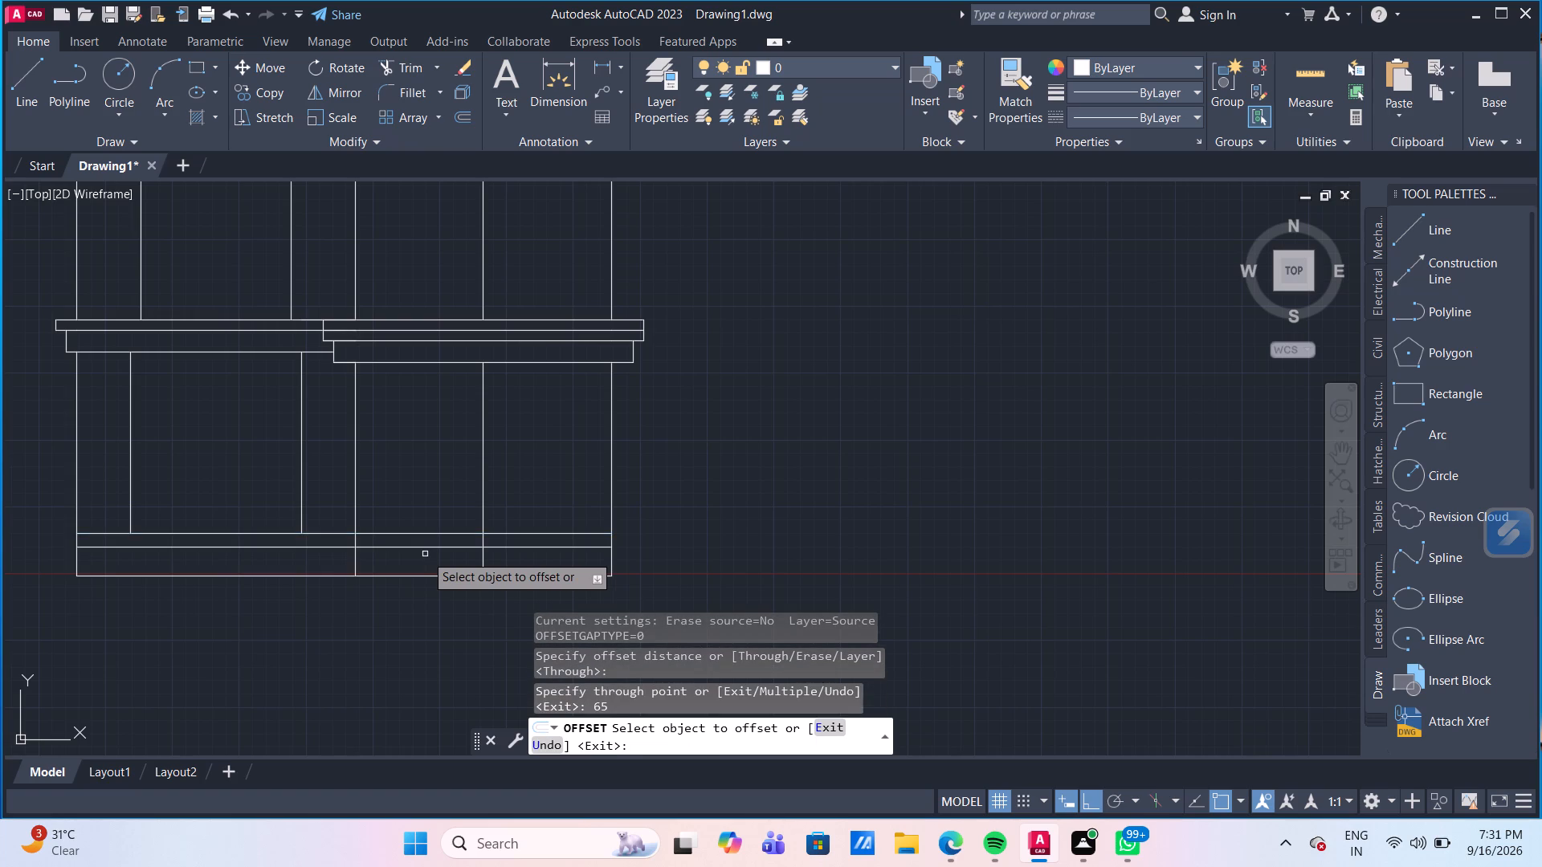
left_click(422, 547)
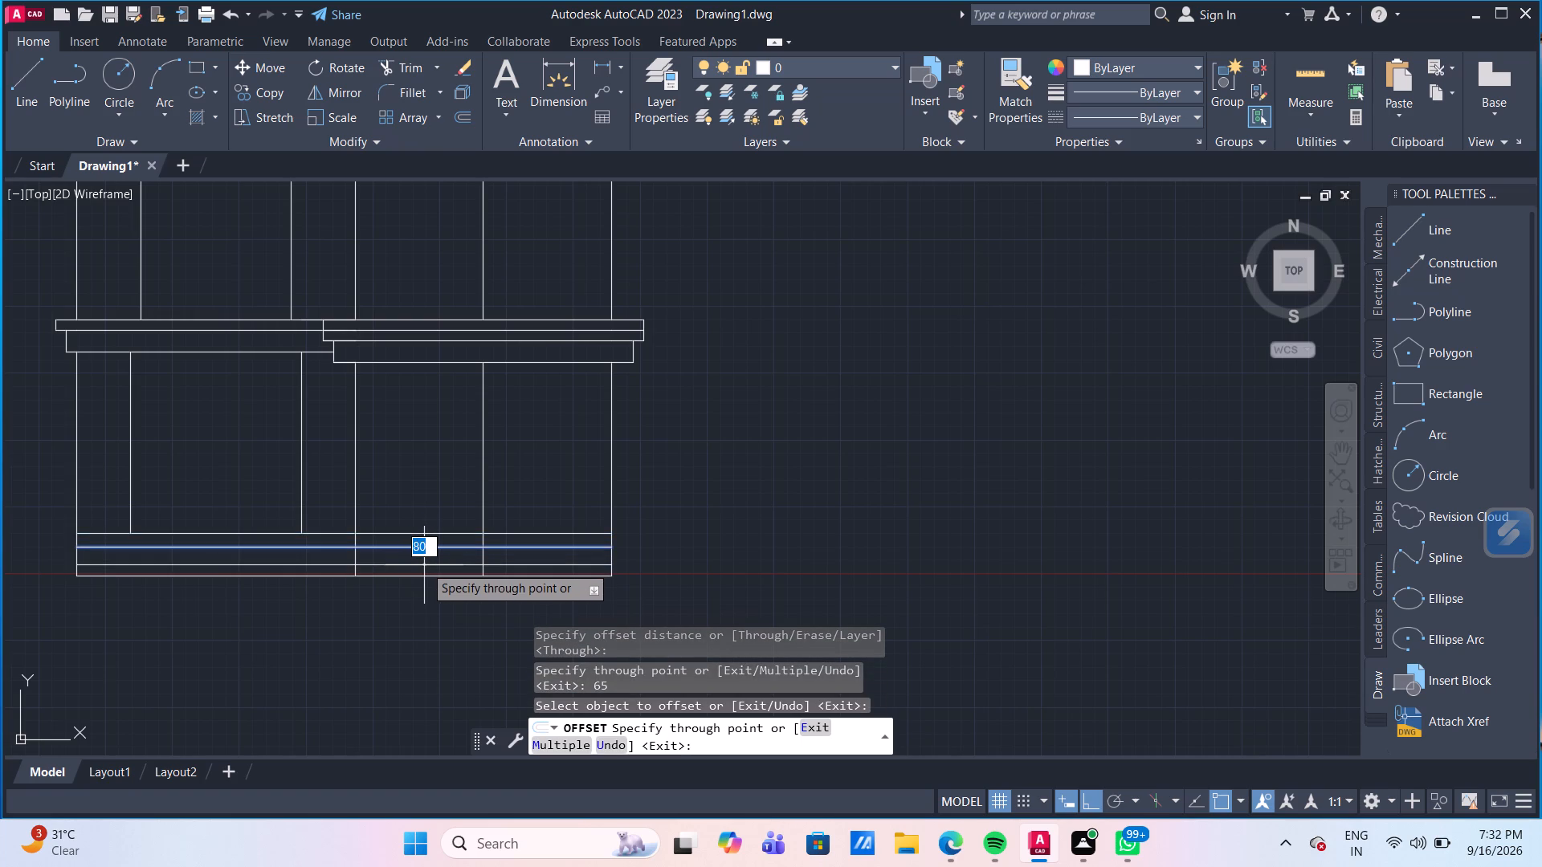
type("65")
key("Return")
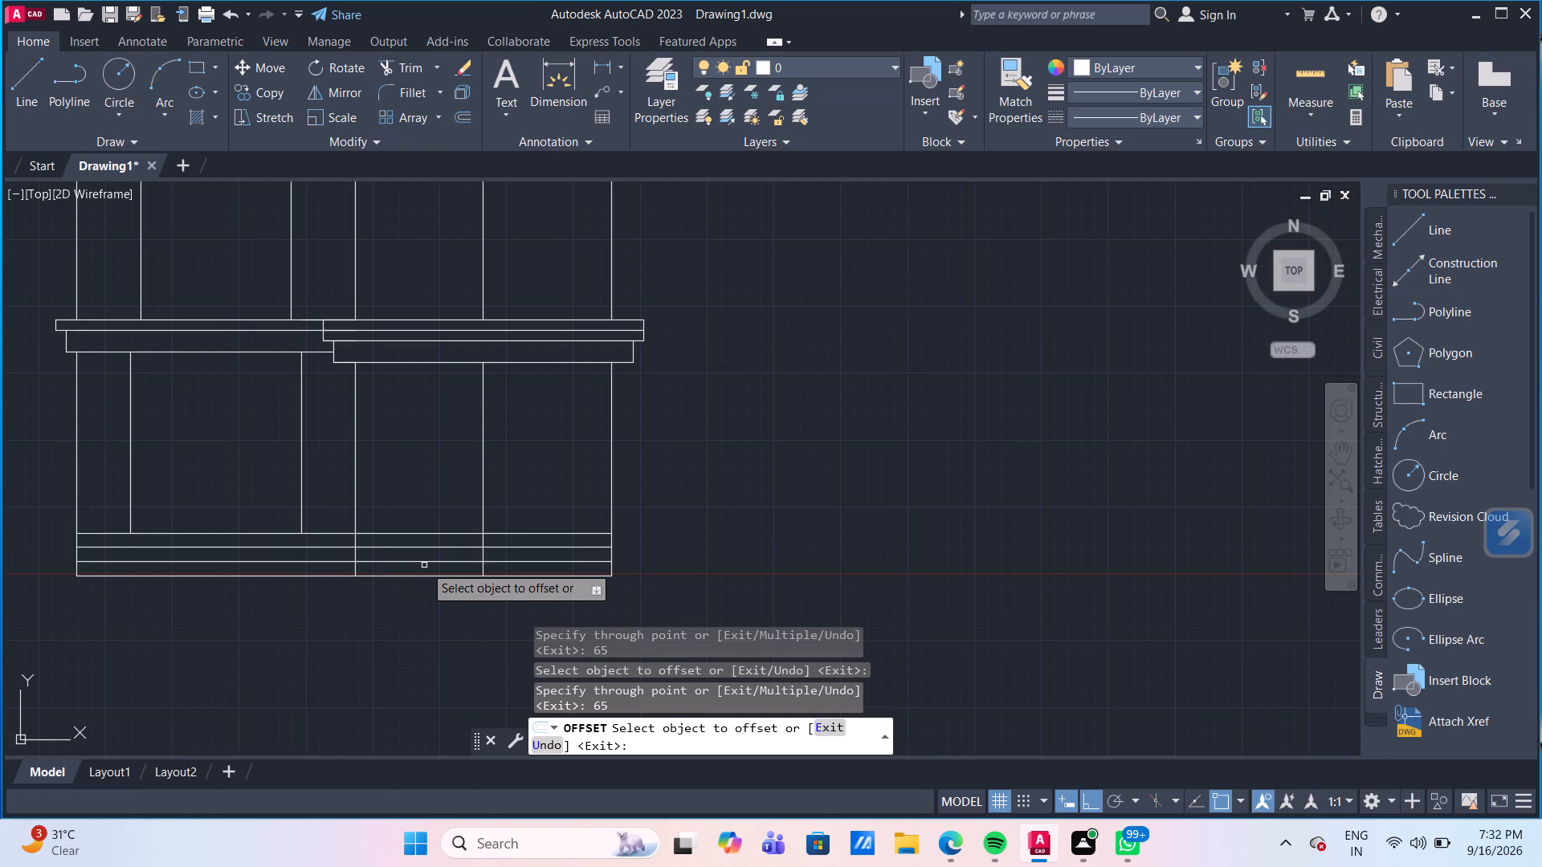
scroll(424, 565, "up", 2)
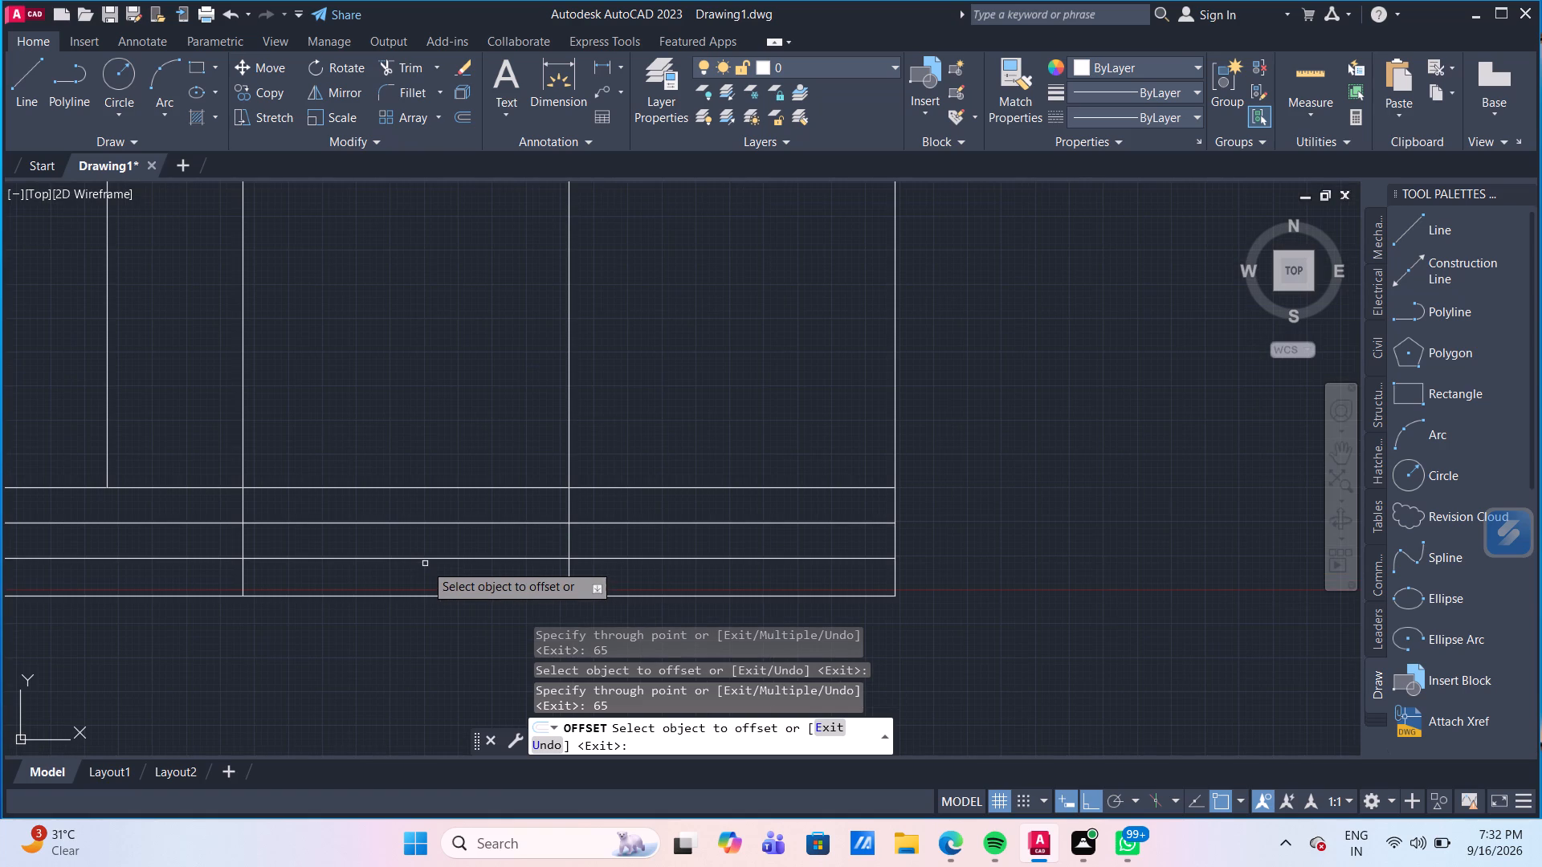
left_click(426, 560)
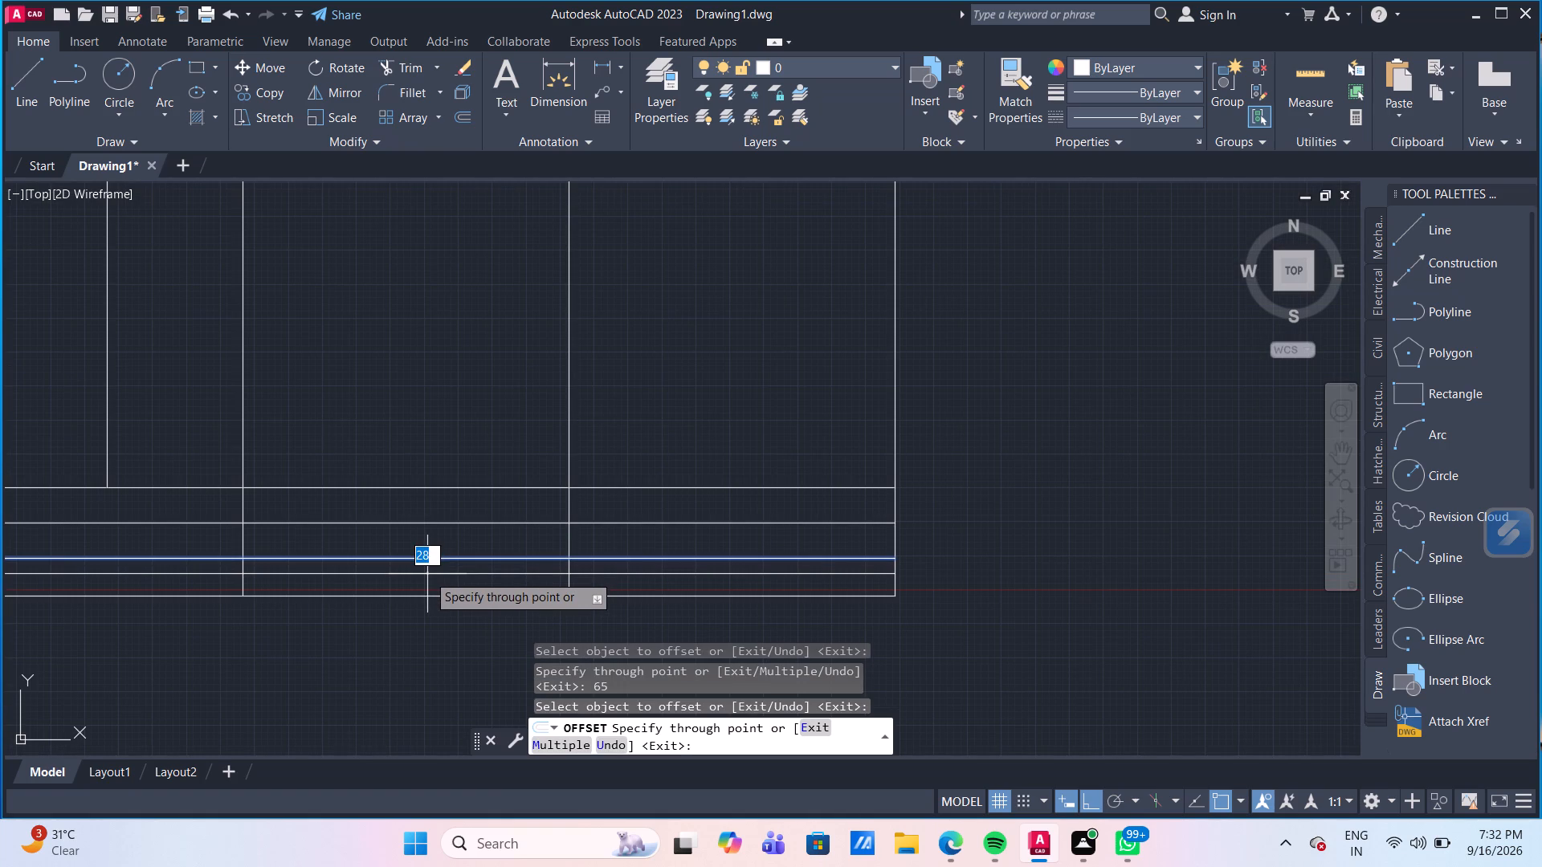
type("65")
key("Return")
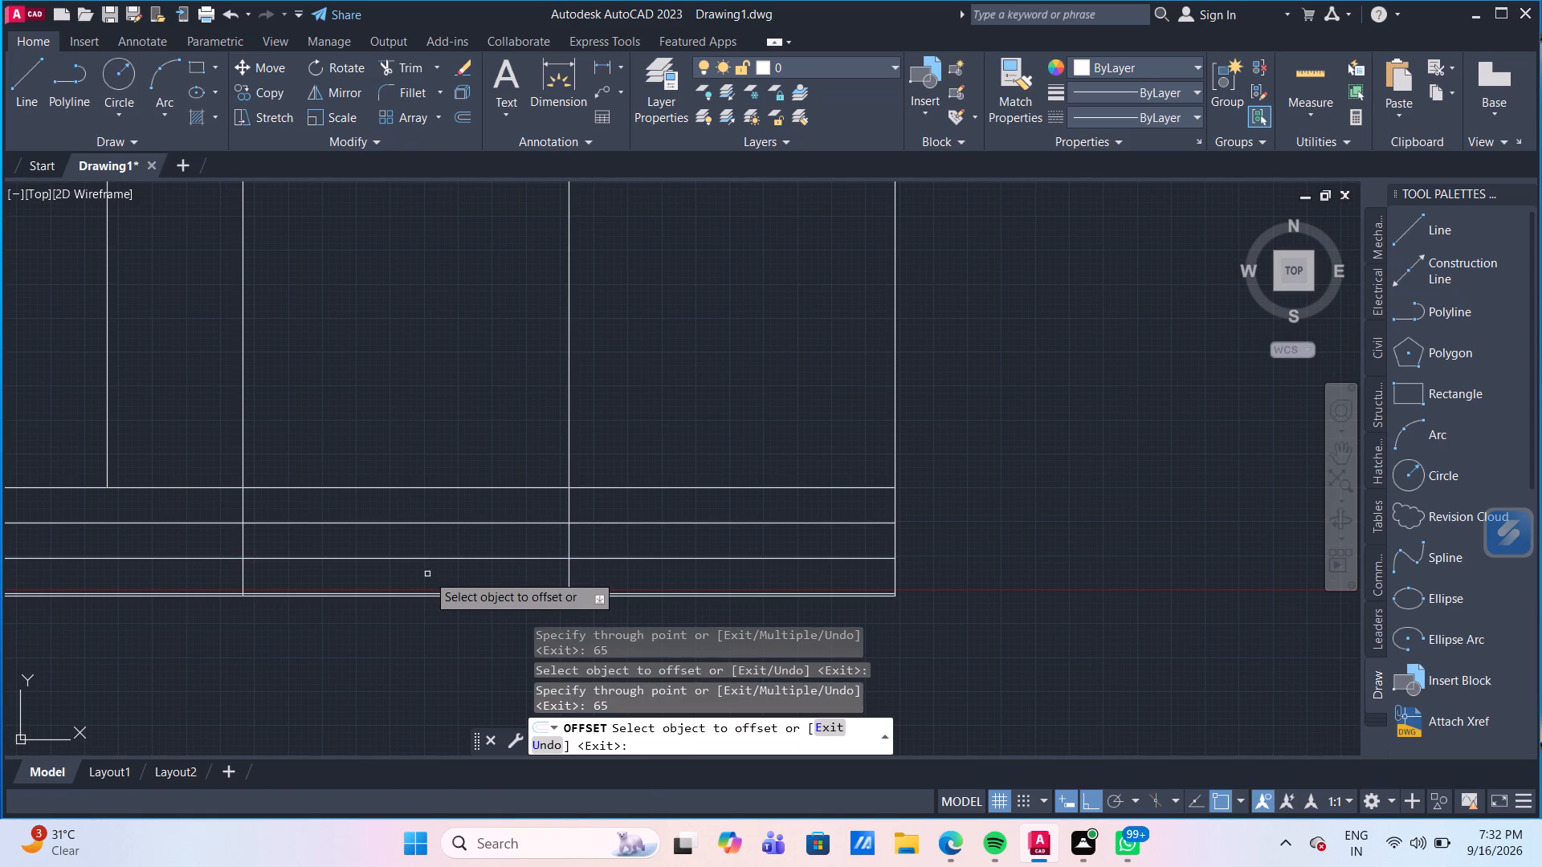
key("Escape")
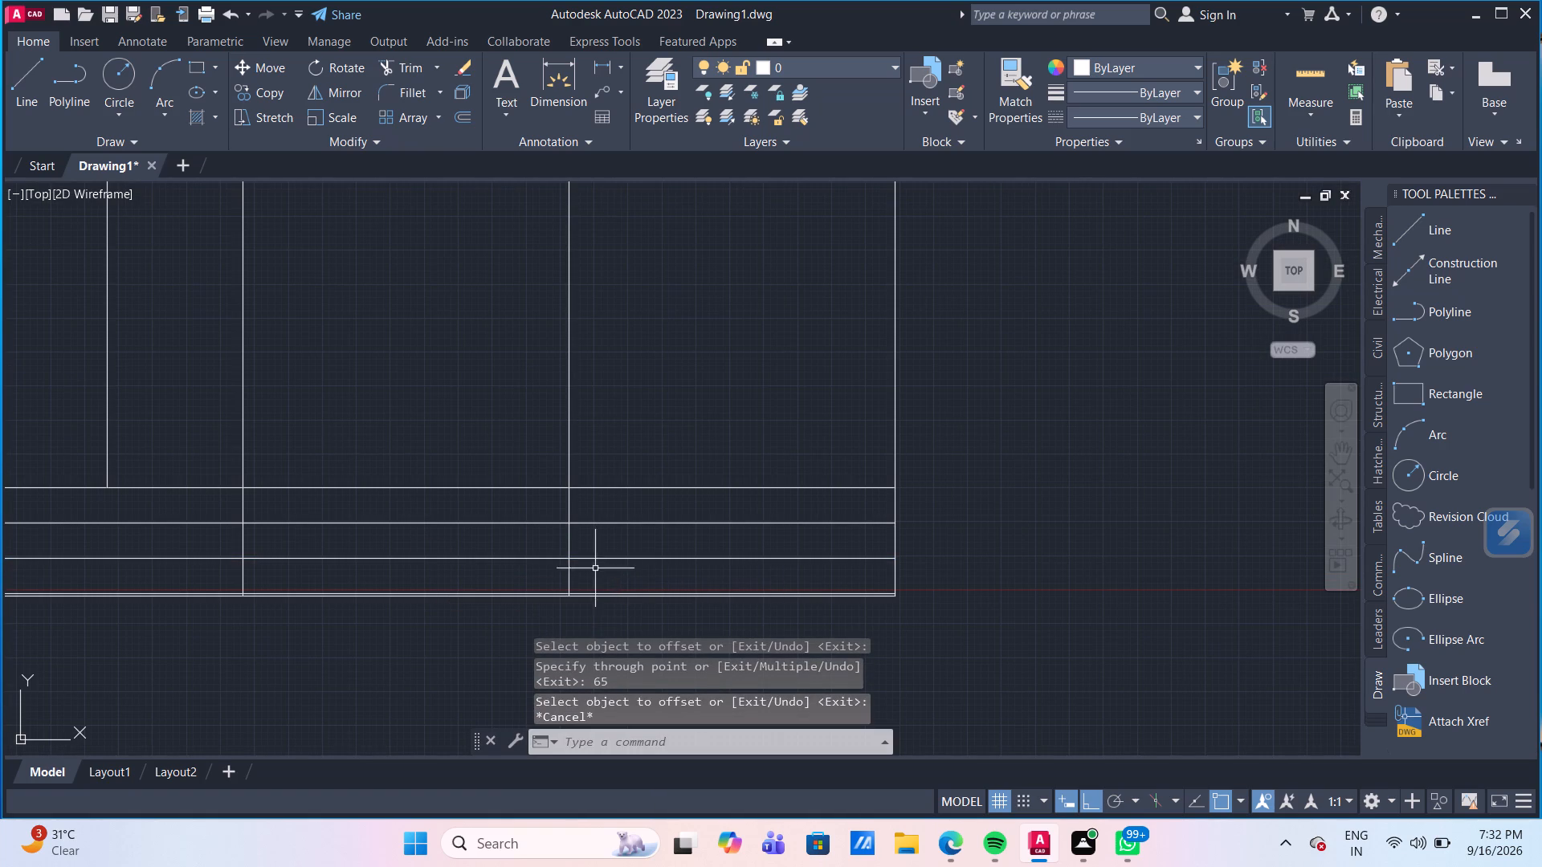
Delete the old lowest base line just beneath the last offset line.
middle_click_drag(592, 604, 598, 466)
scroll(602, 469, "up", 1)
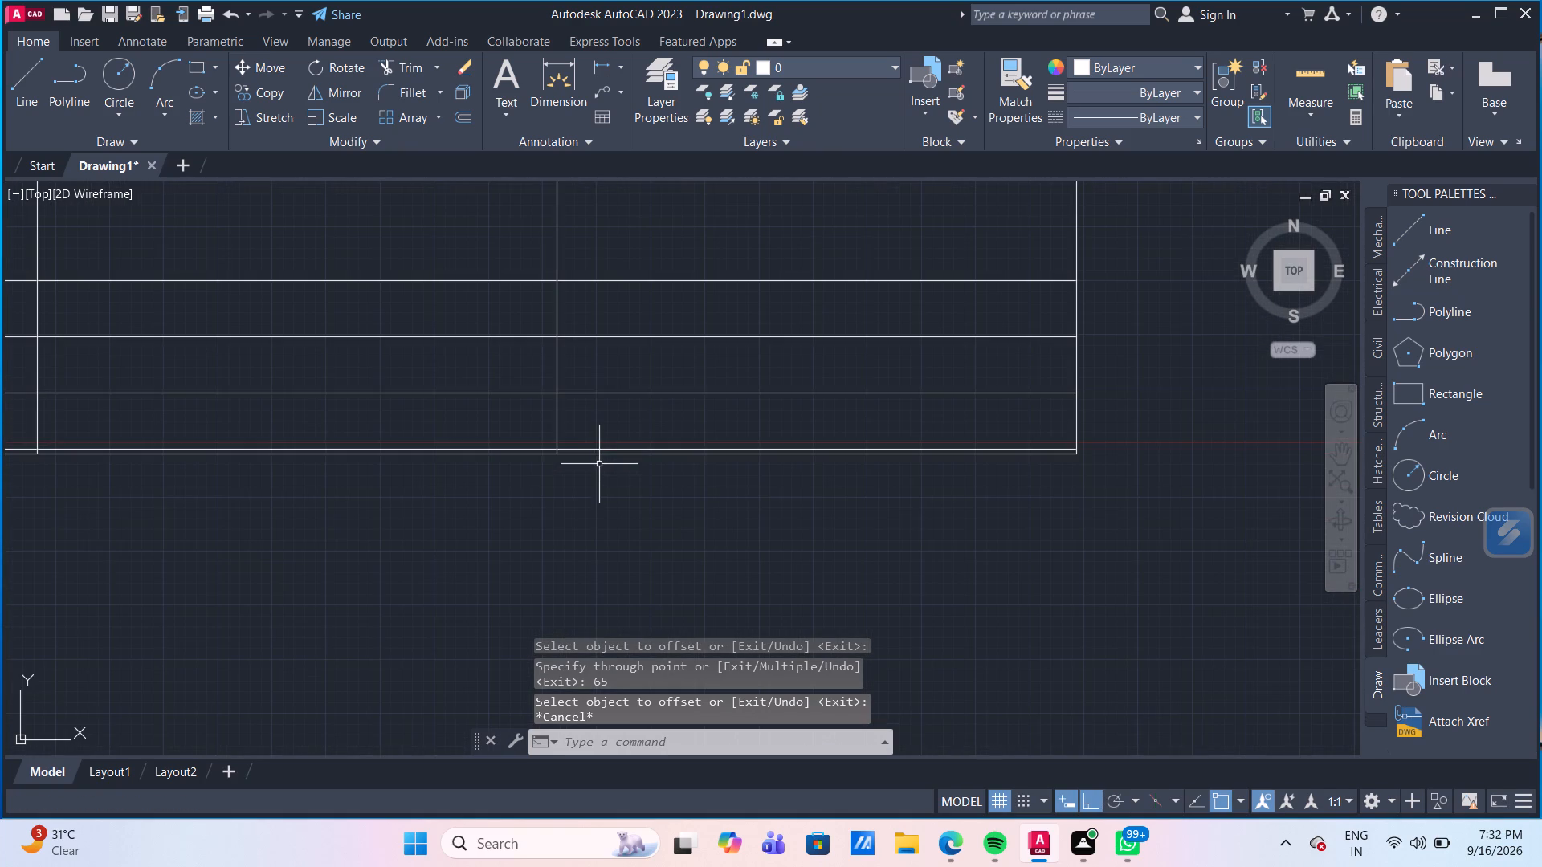
left_click(584, 454)
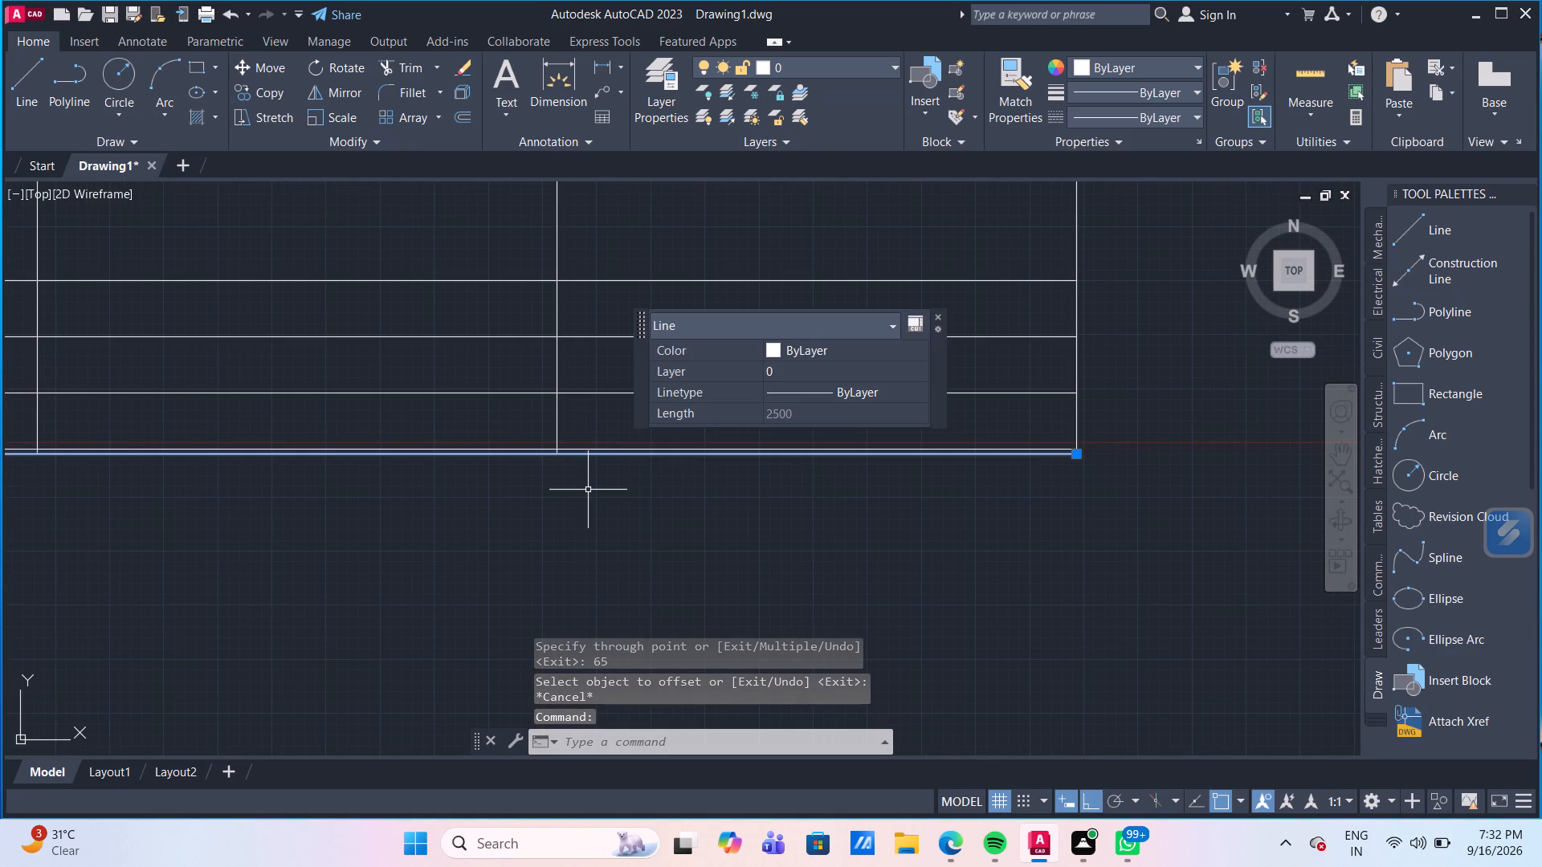
key("Delete")
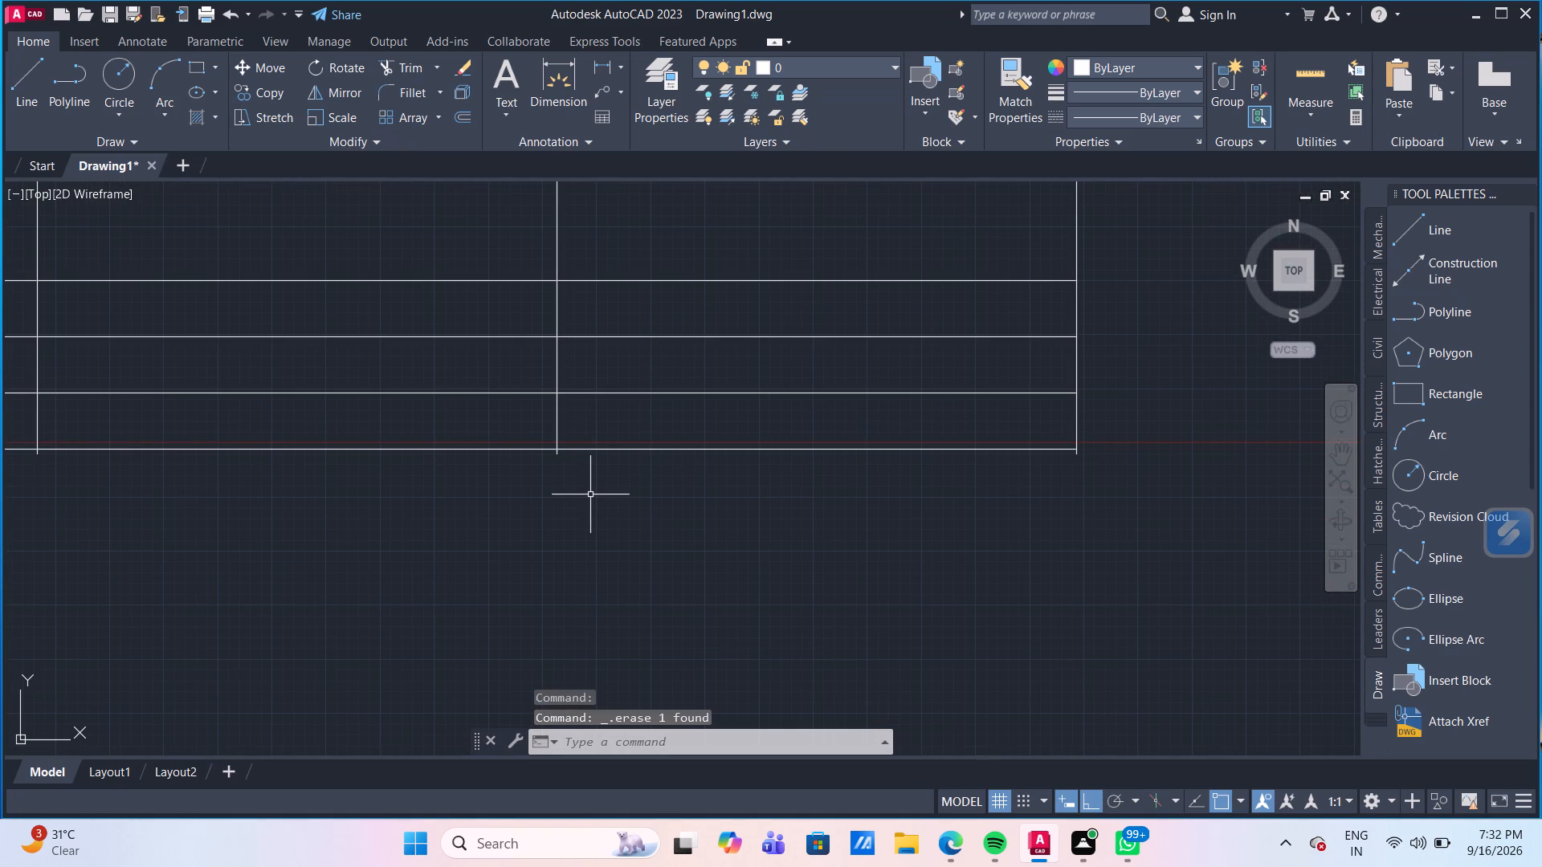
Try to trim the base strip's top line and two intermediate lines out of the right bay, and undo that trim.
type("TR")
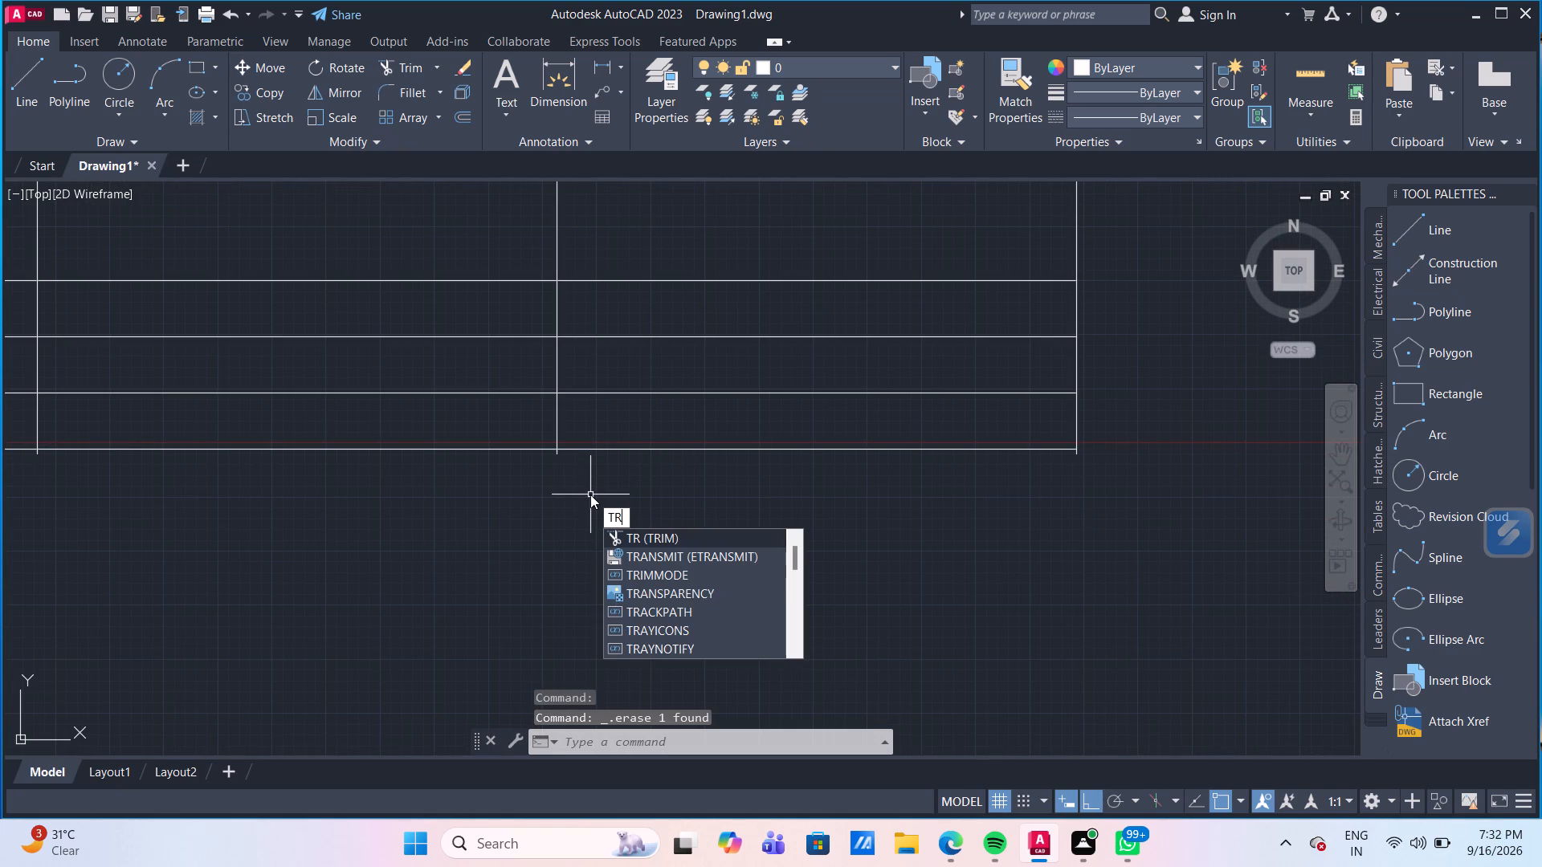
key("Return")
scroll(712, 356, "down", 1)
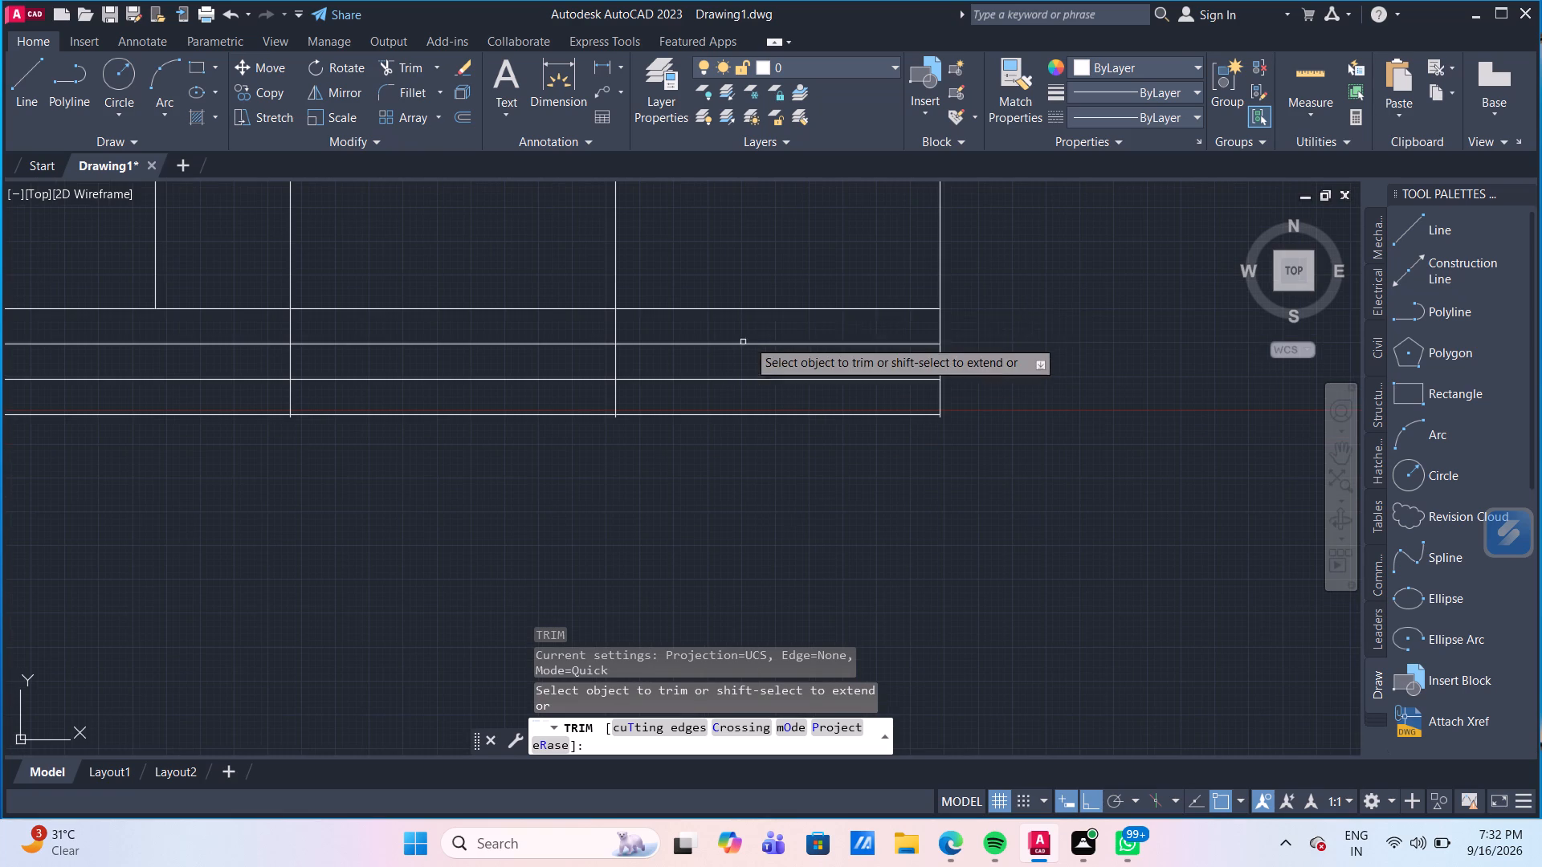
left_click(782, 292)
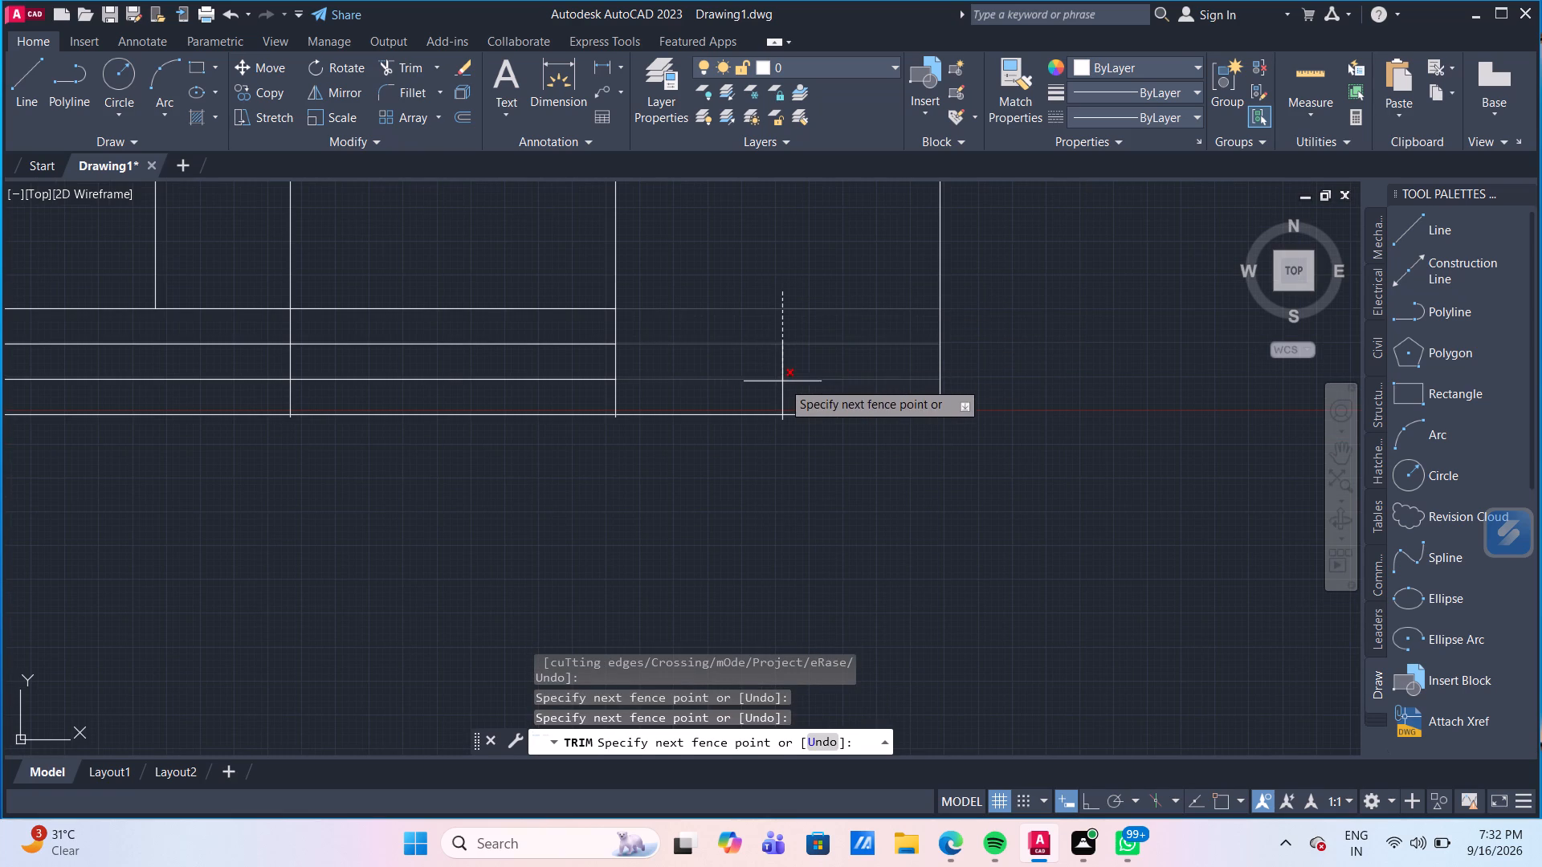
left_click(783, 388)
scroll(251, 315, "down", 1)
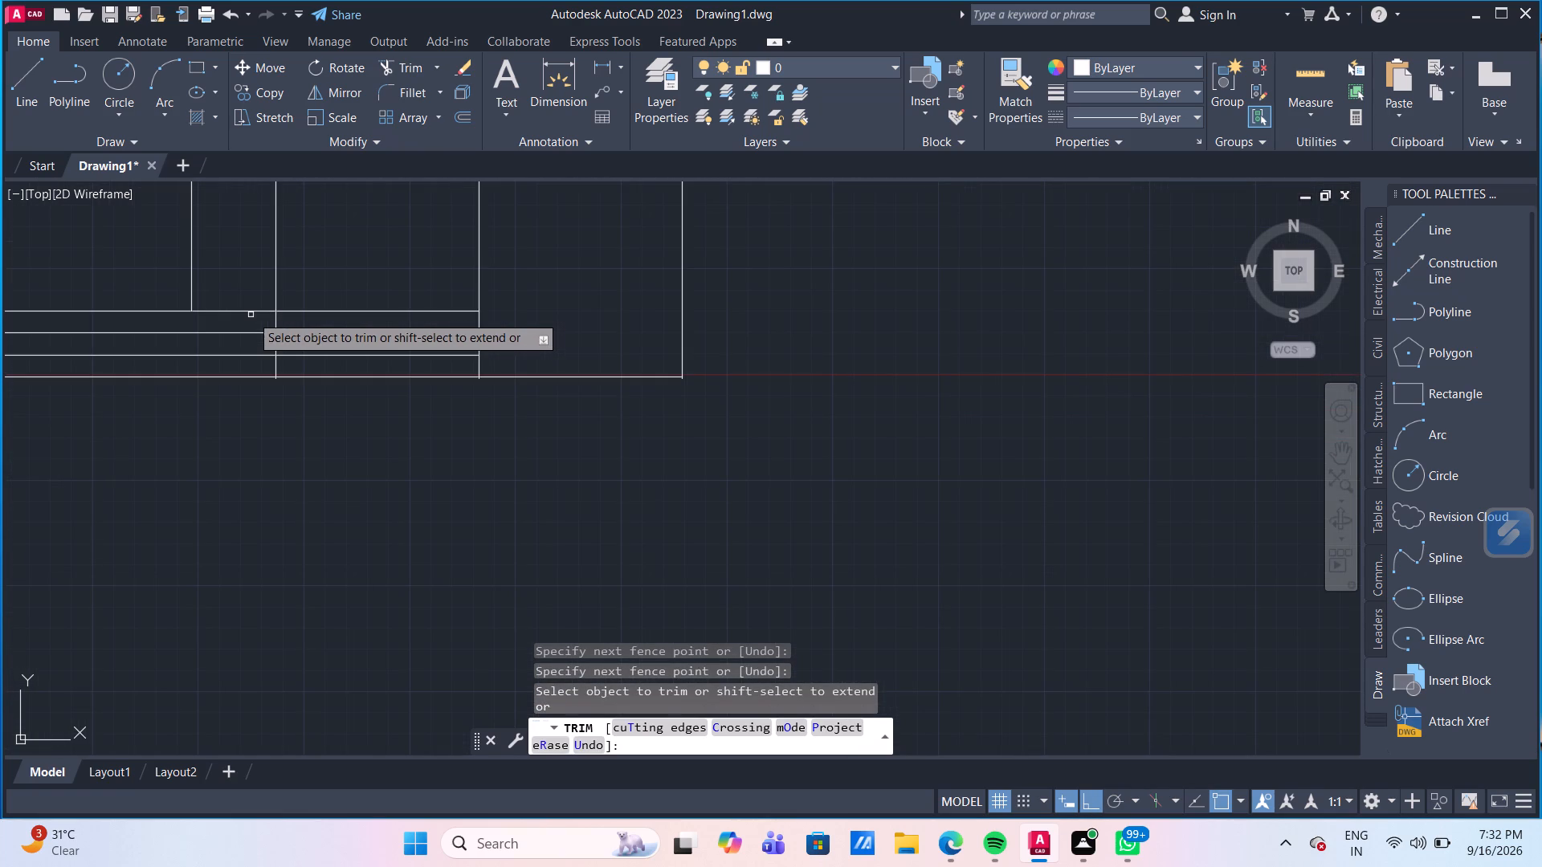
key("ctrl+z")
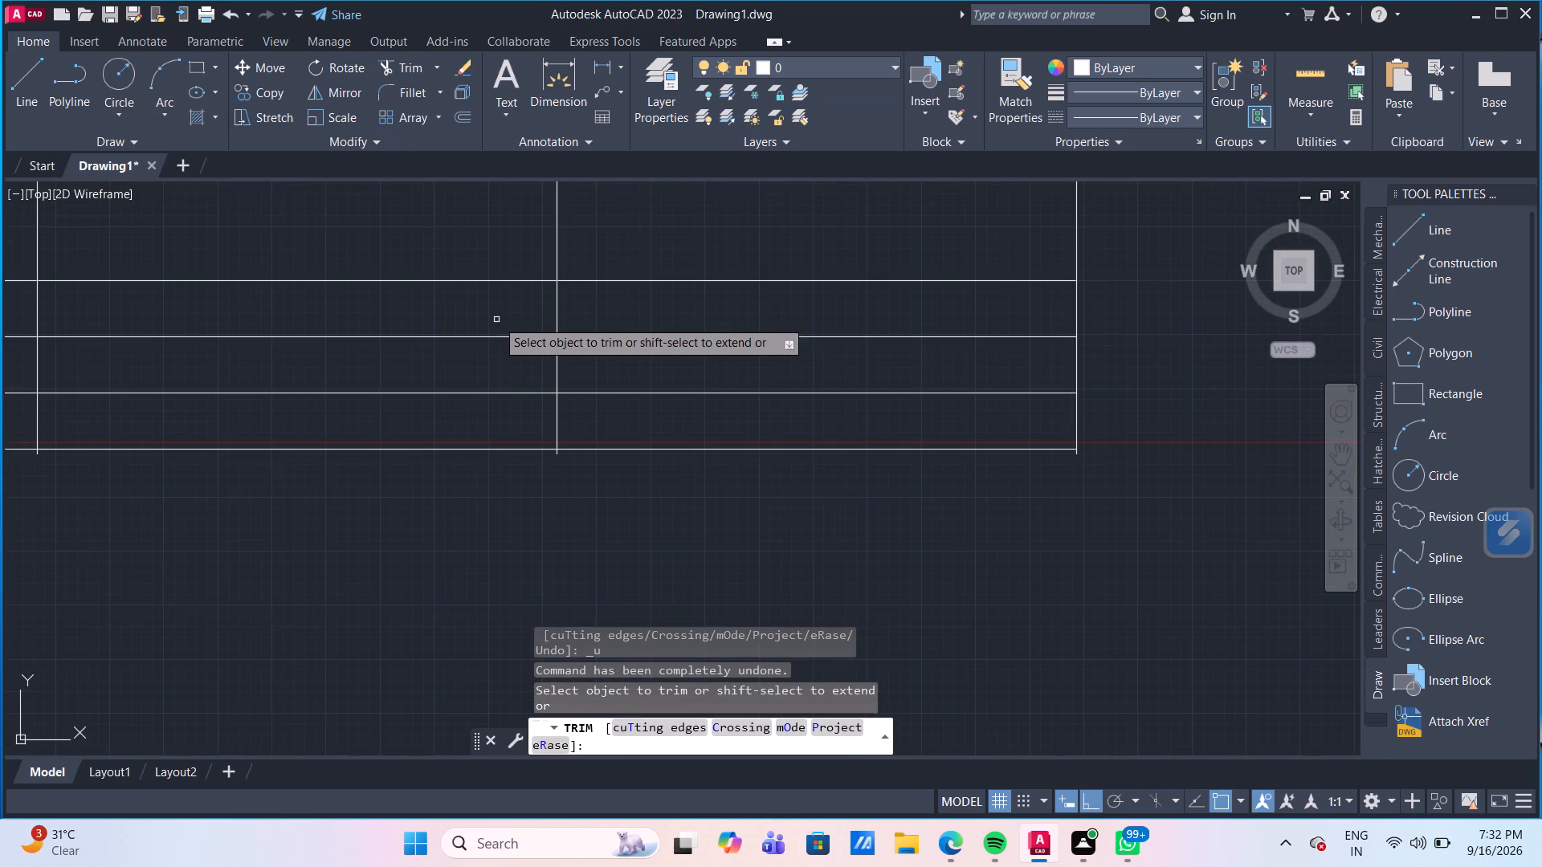
Trim the two intermediate base lines out of the right and left bays, keeping them only in the middle bay as steps.
left_click(660, 323)
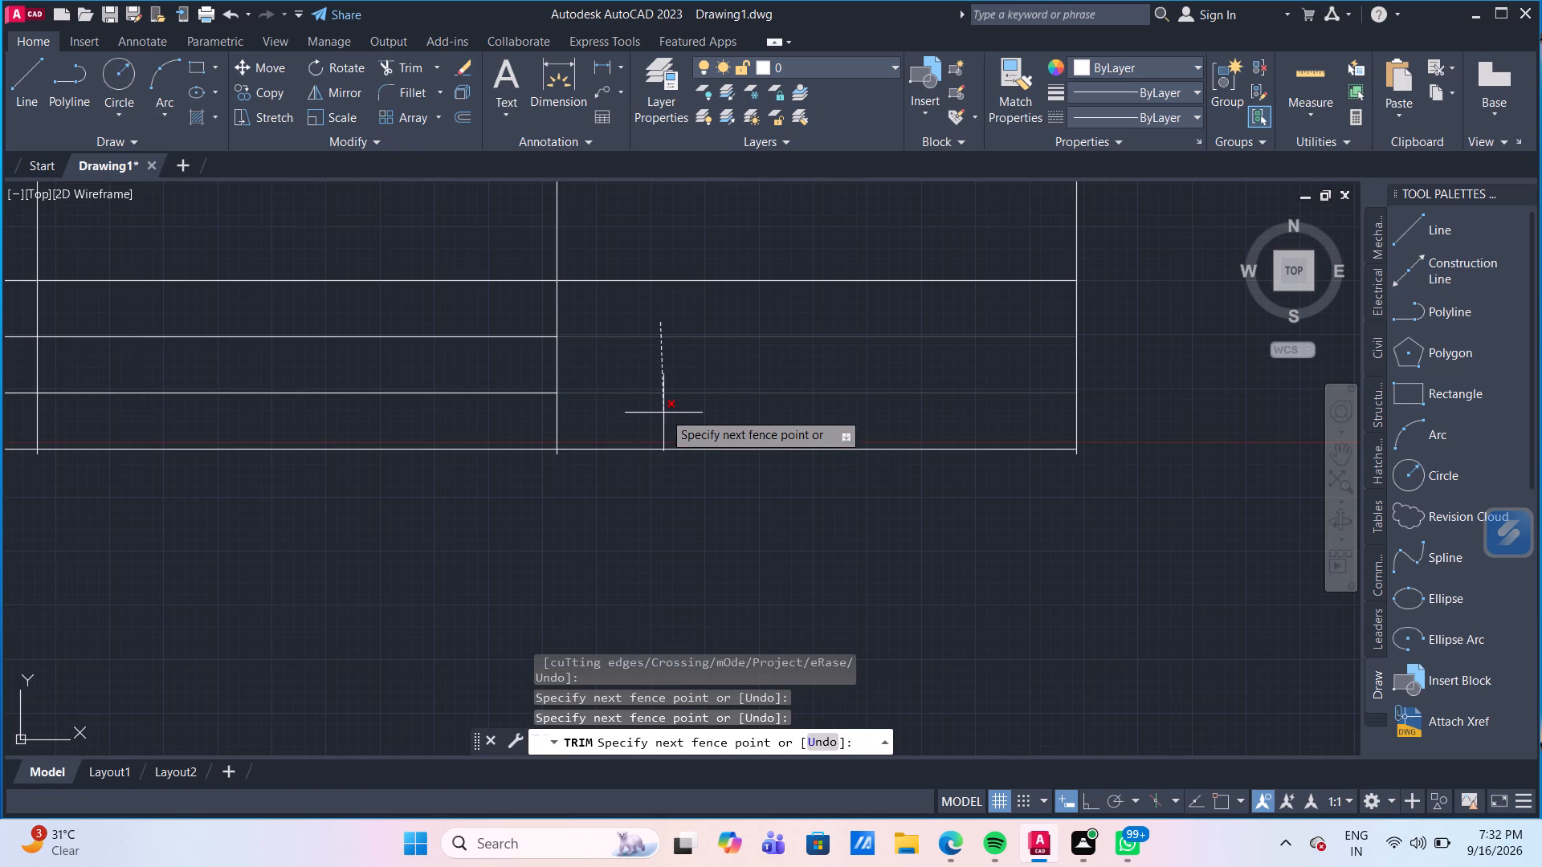
left_click(663, 409)
scroll(663, 409, "down", 4)
scroll(540, 392, "up", 2)
left_click(533, 389)
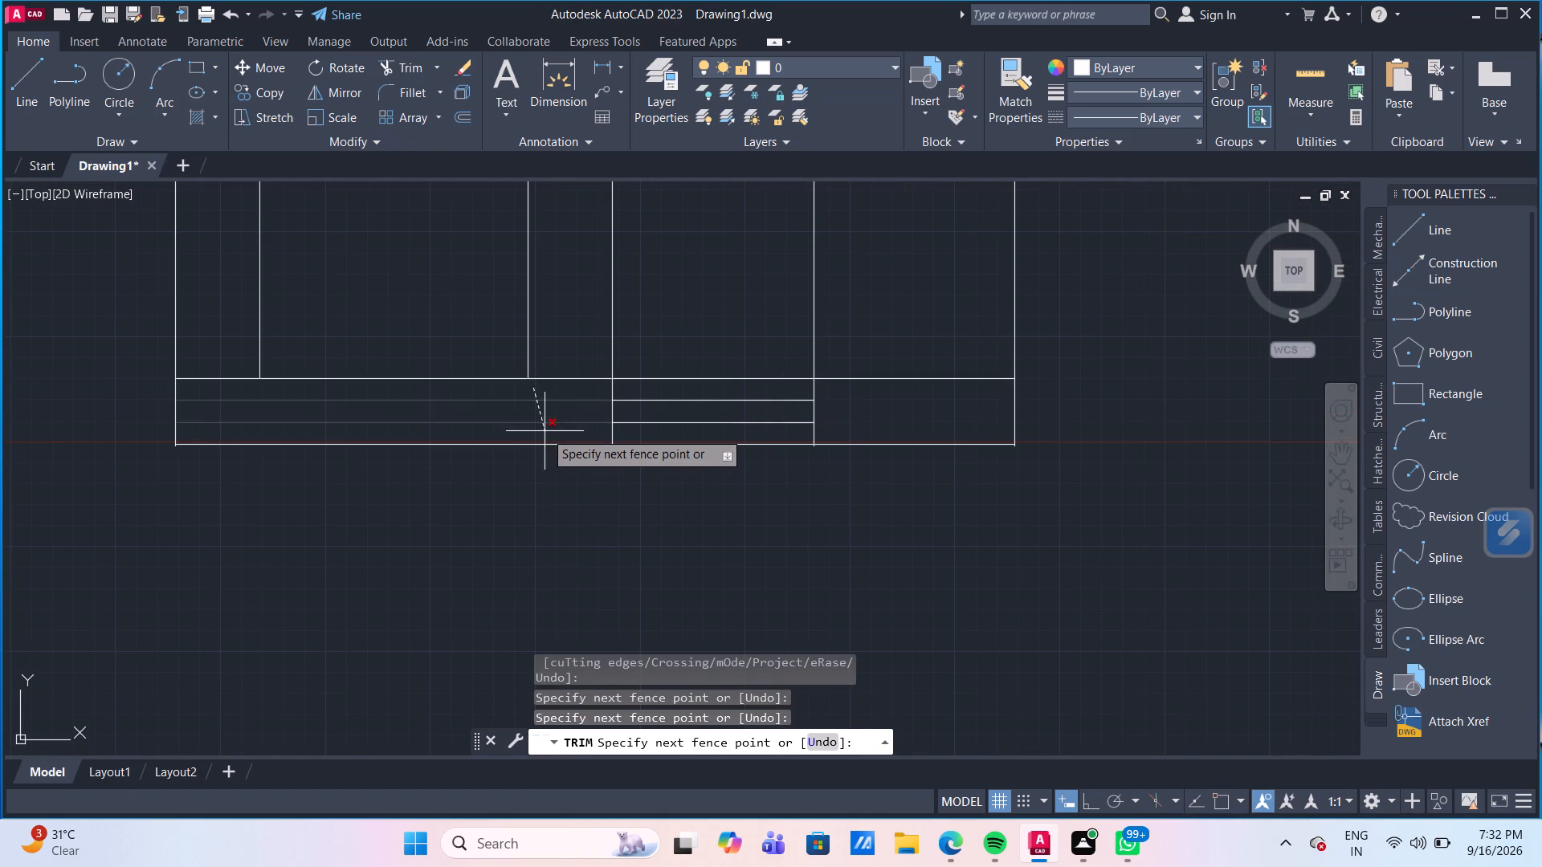
left_click(545, 431)
Trim the short stubs of the two outer and two middle-bay verticals that overhang the new bottom line.
scroll(176, 450, "up", 3)
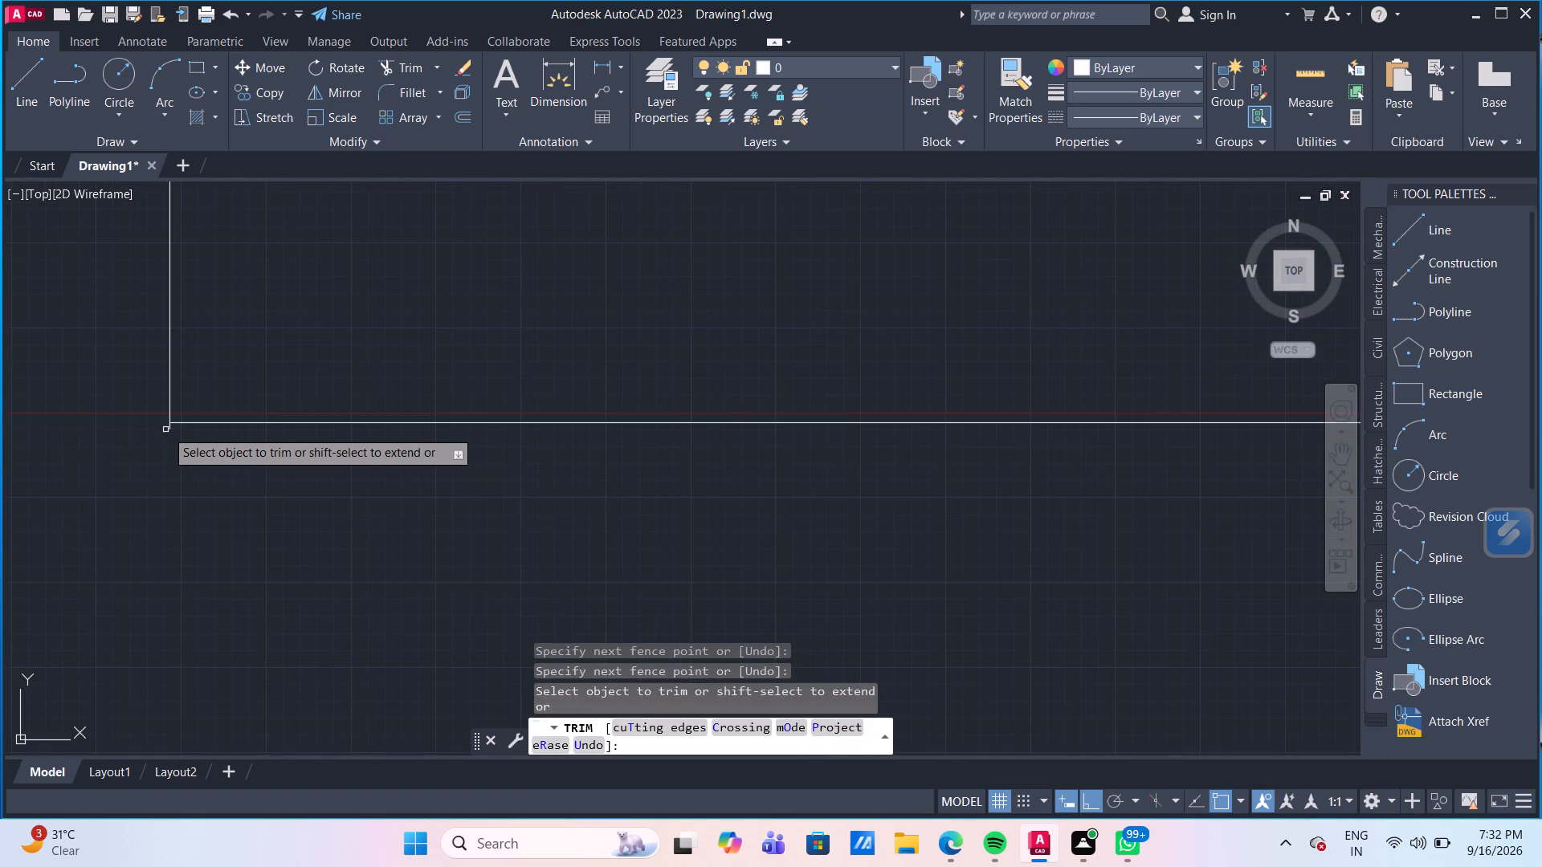
left_click(167, 431)
scroll(322, 487, "down", 4)
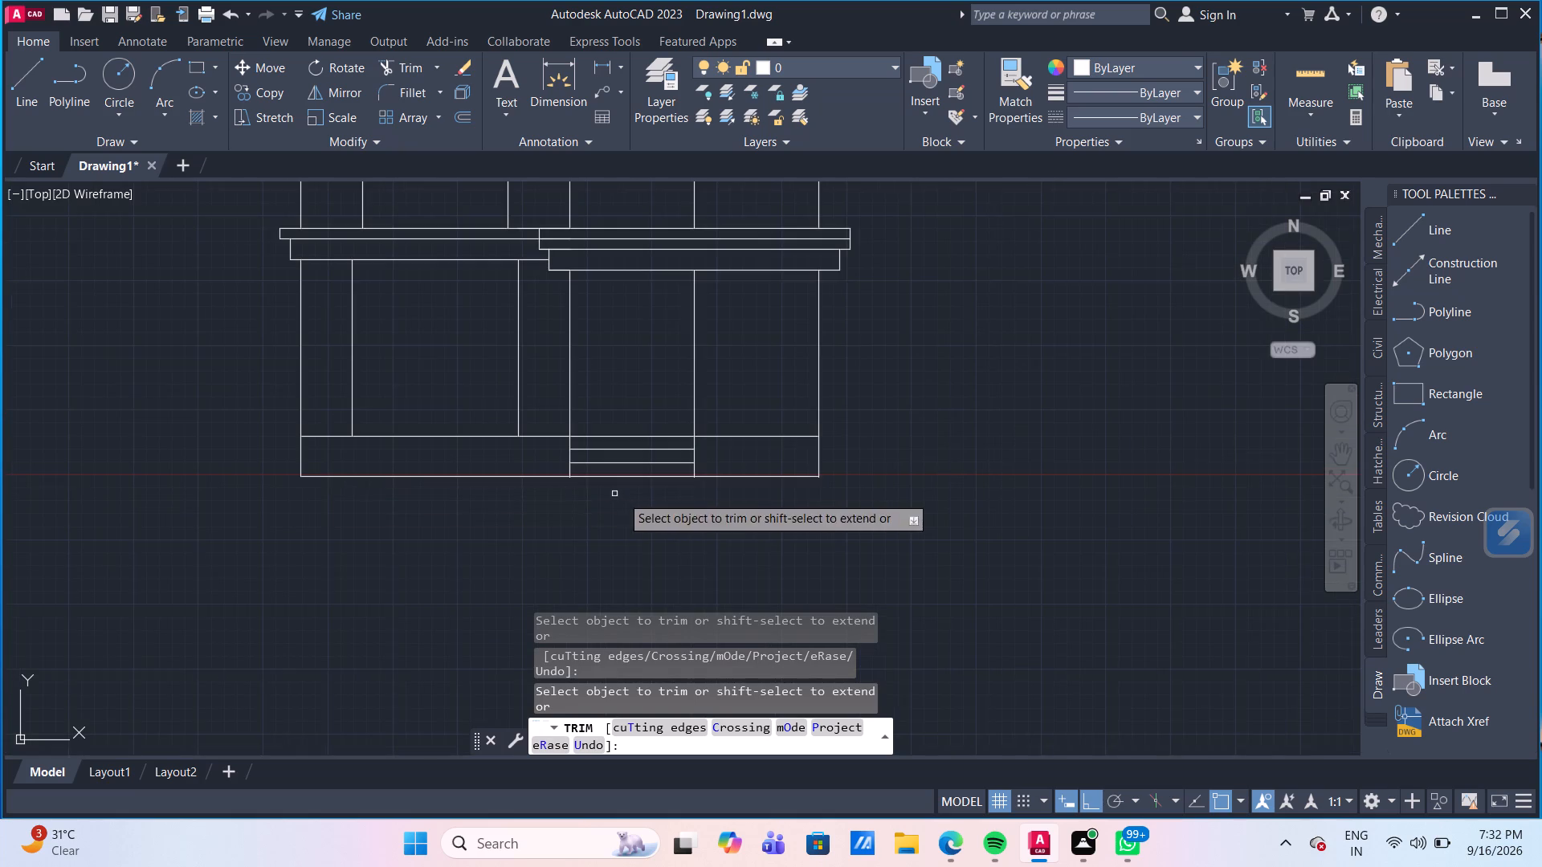
scroll(556, 495, "up", 3)
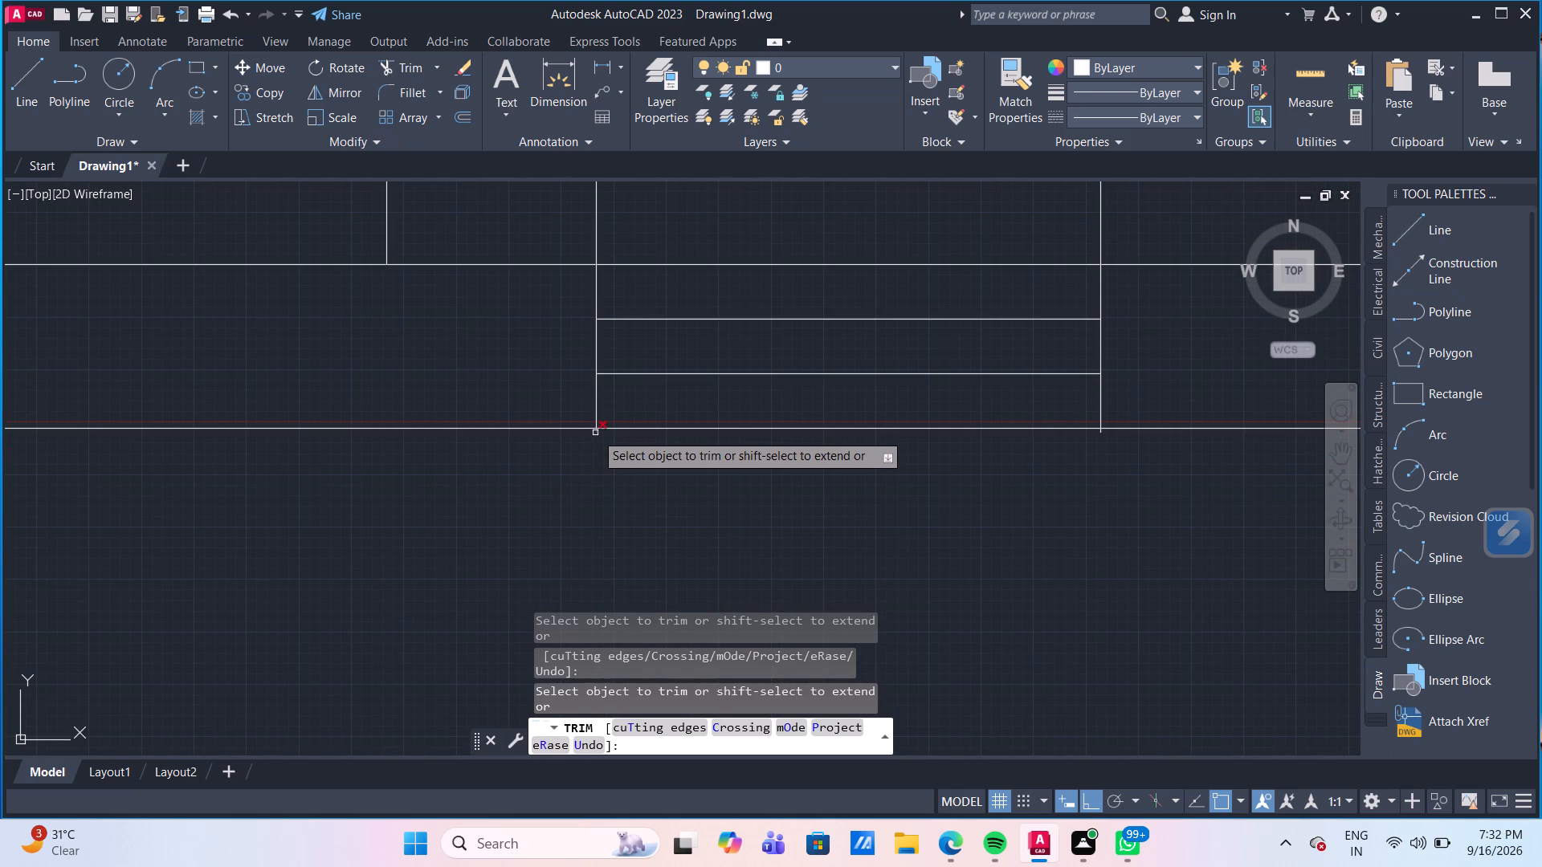
left_click(595, 433)
scroll(765, 477, "down", 3)
scroll(940, 466, "up", 2)
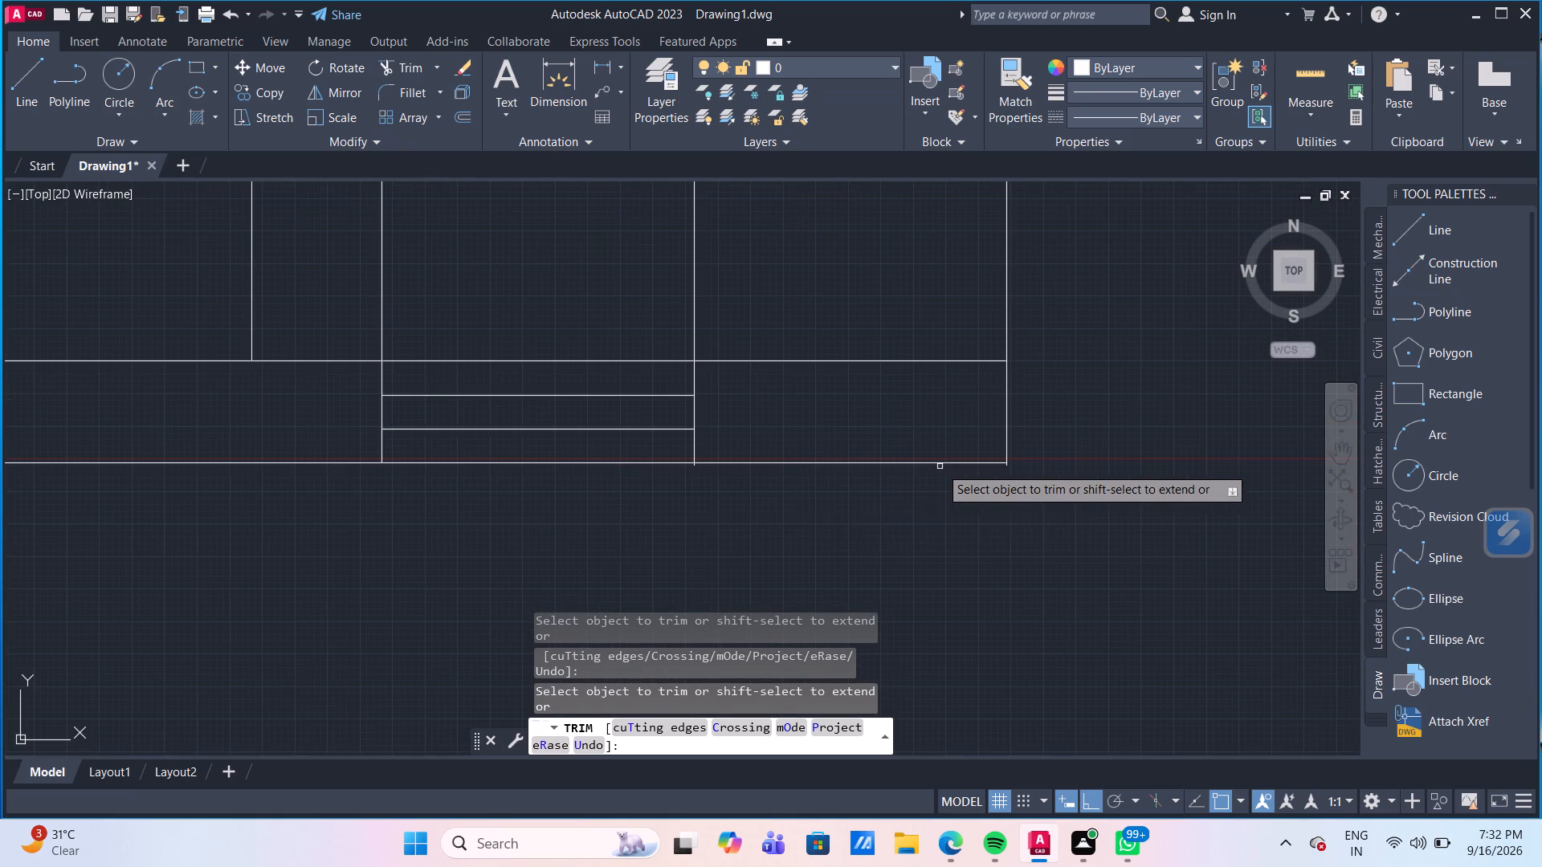
left_click(692, 469)
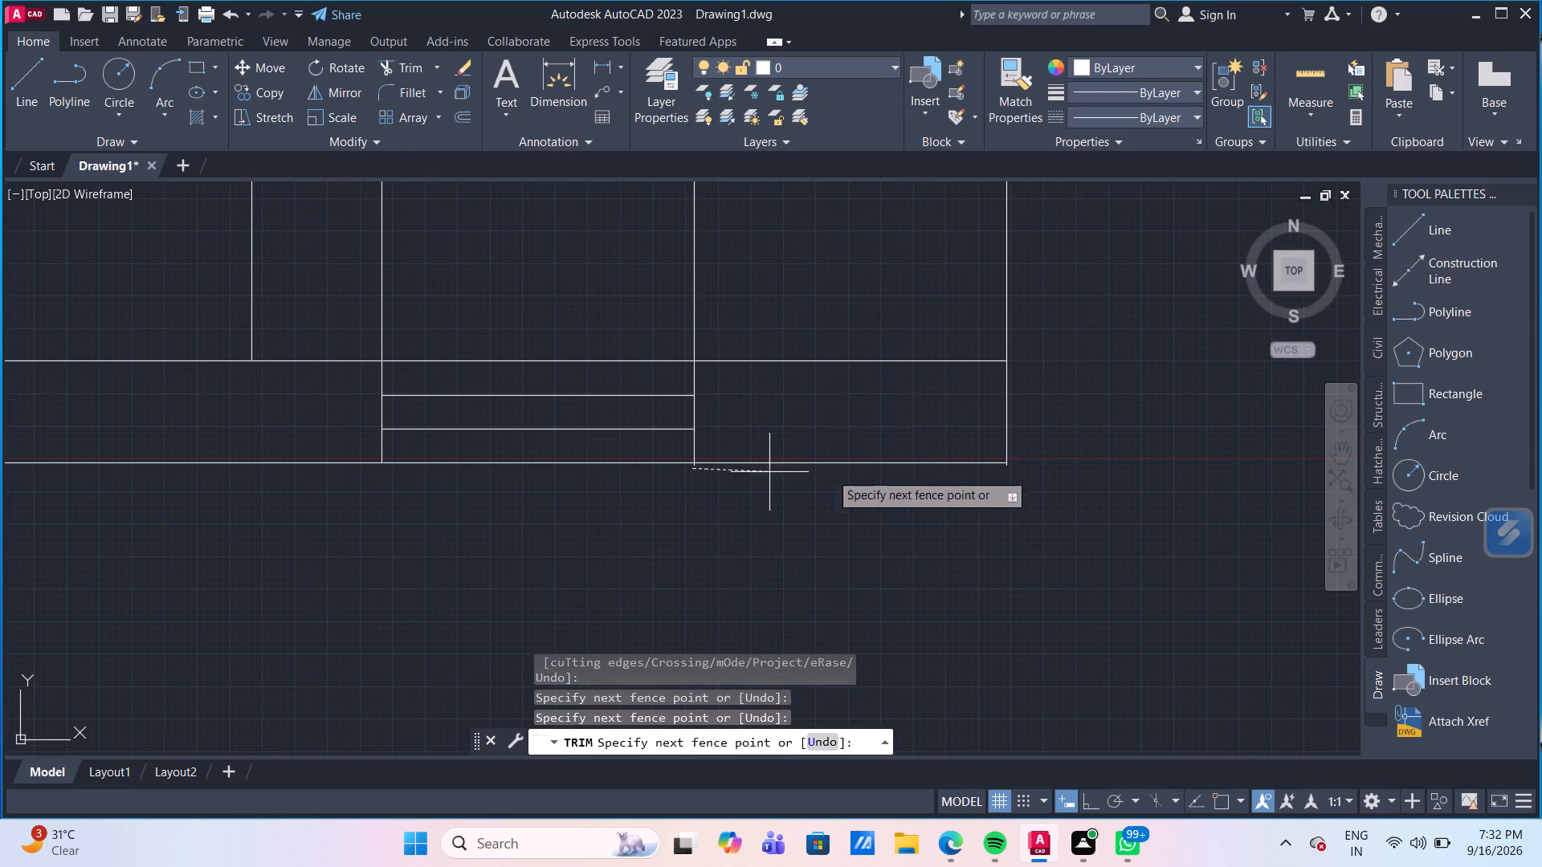
scroll(961, 478, "up", 1)
left_click(961, 478)
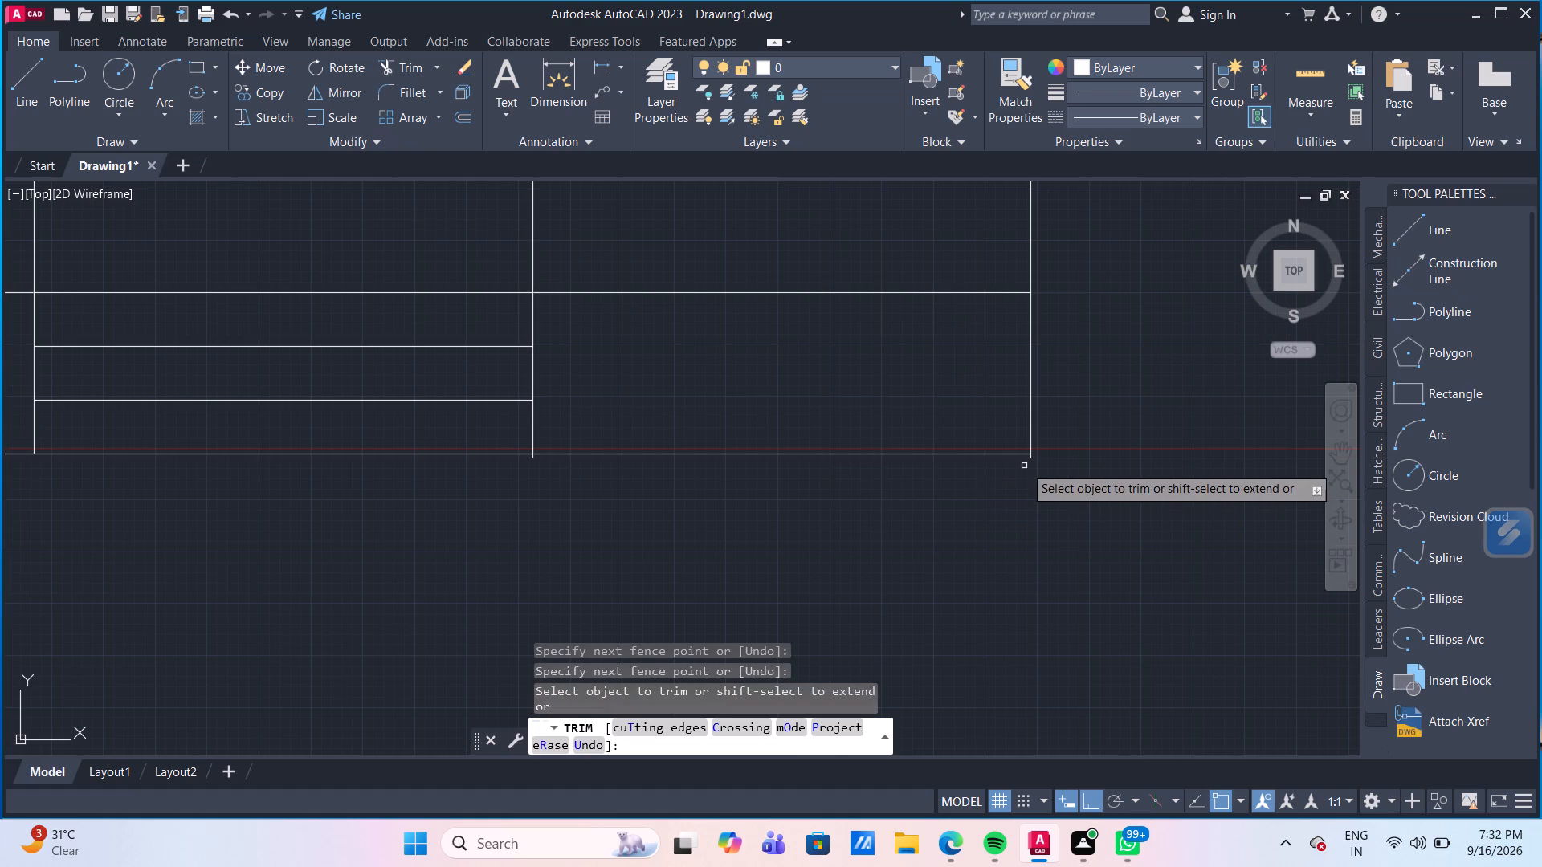
left_click(1033, 460)
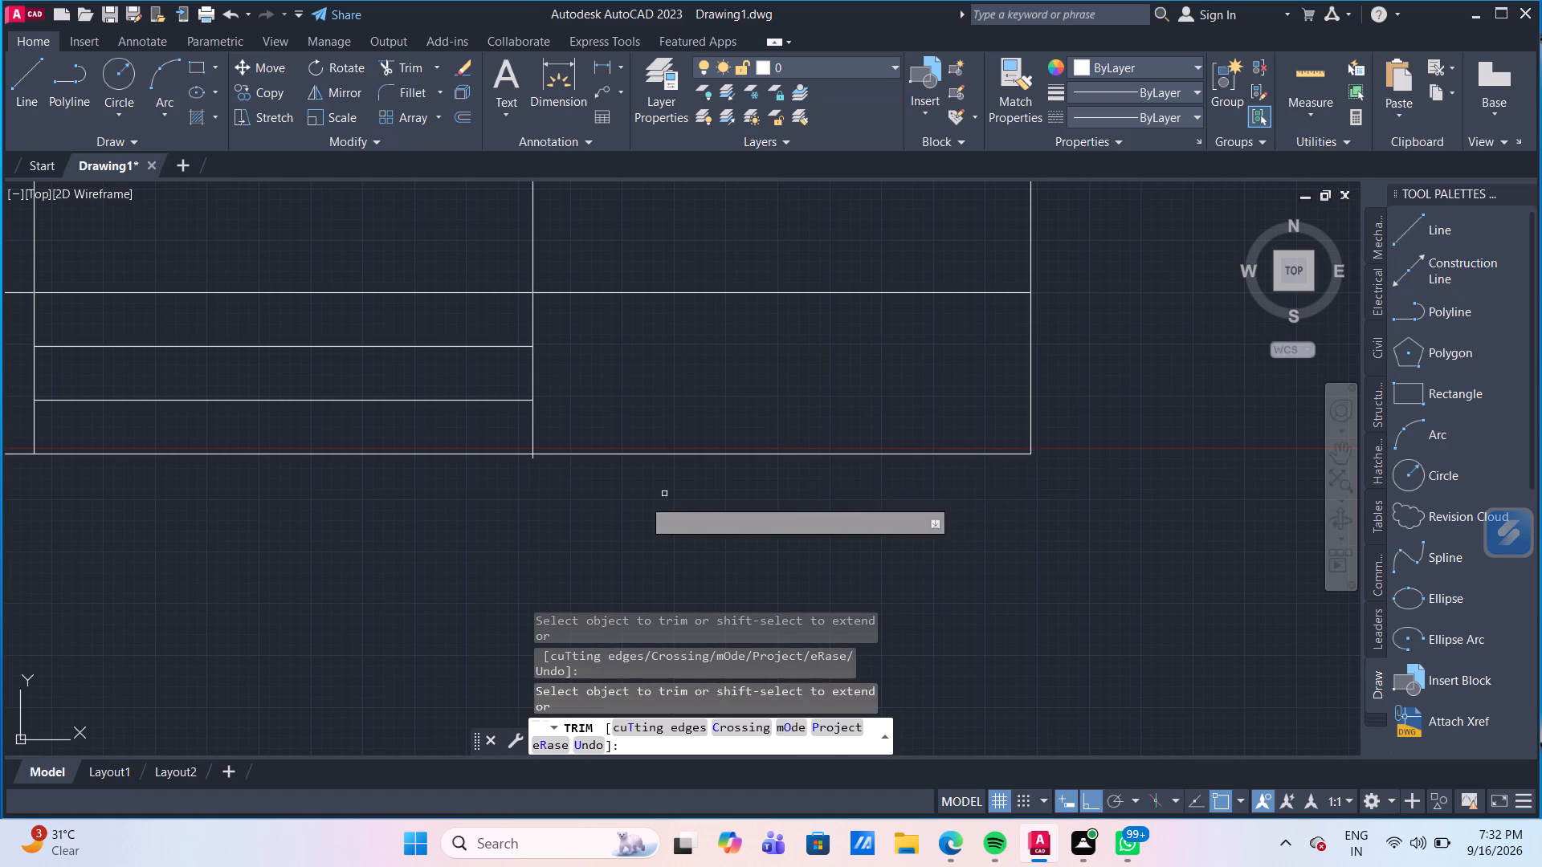
scroll(545, 472, "up", 2)
left_click(508, 440)
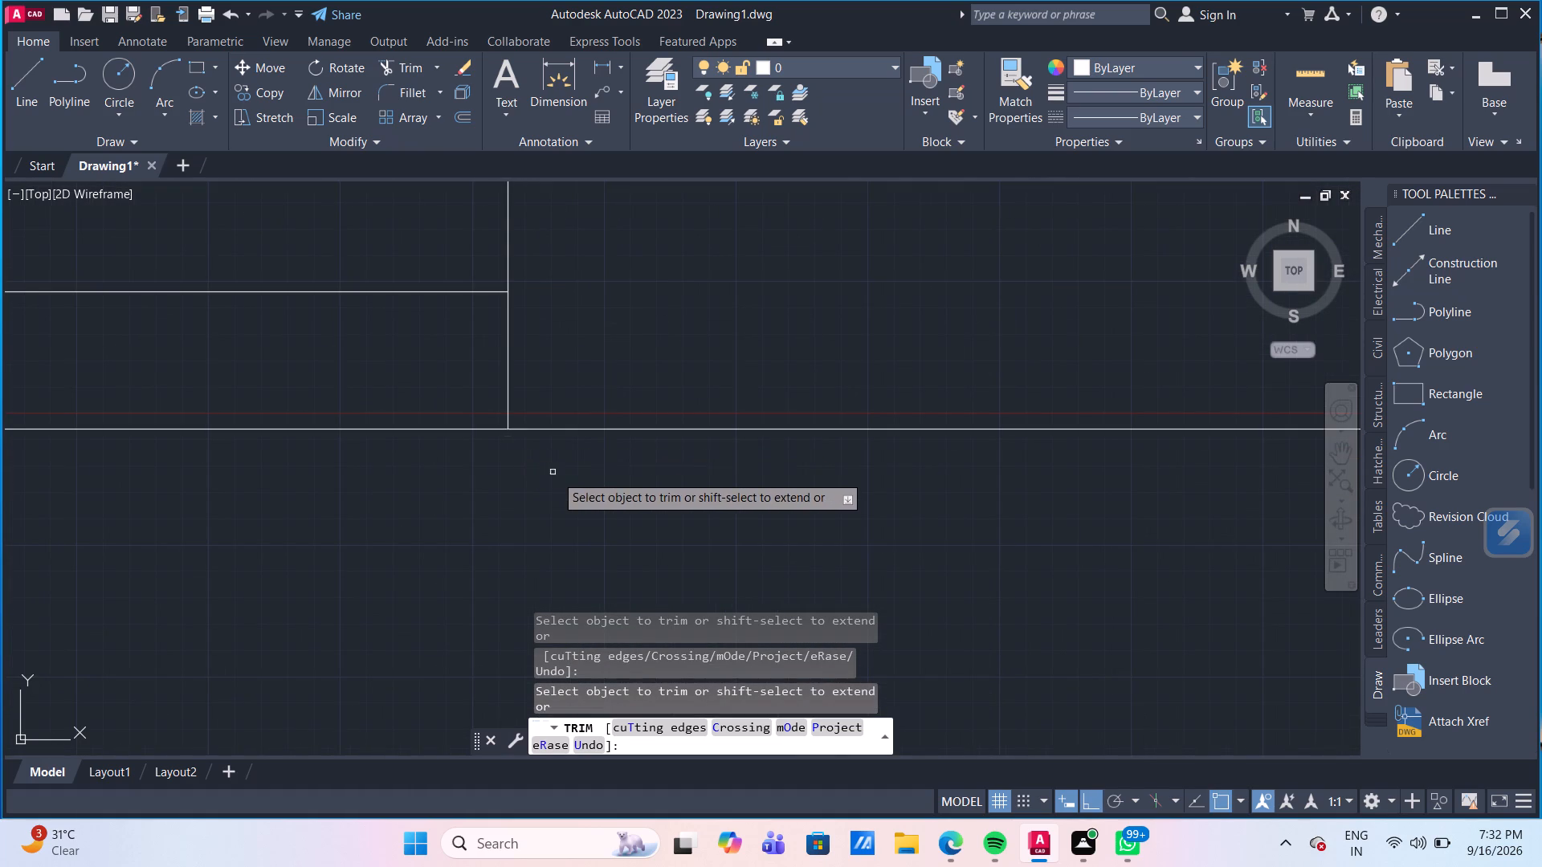
scroll(555, 474, "down", 6)
middle_click_drag(707, 464, 727, 559)
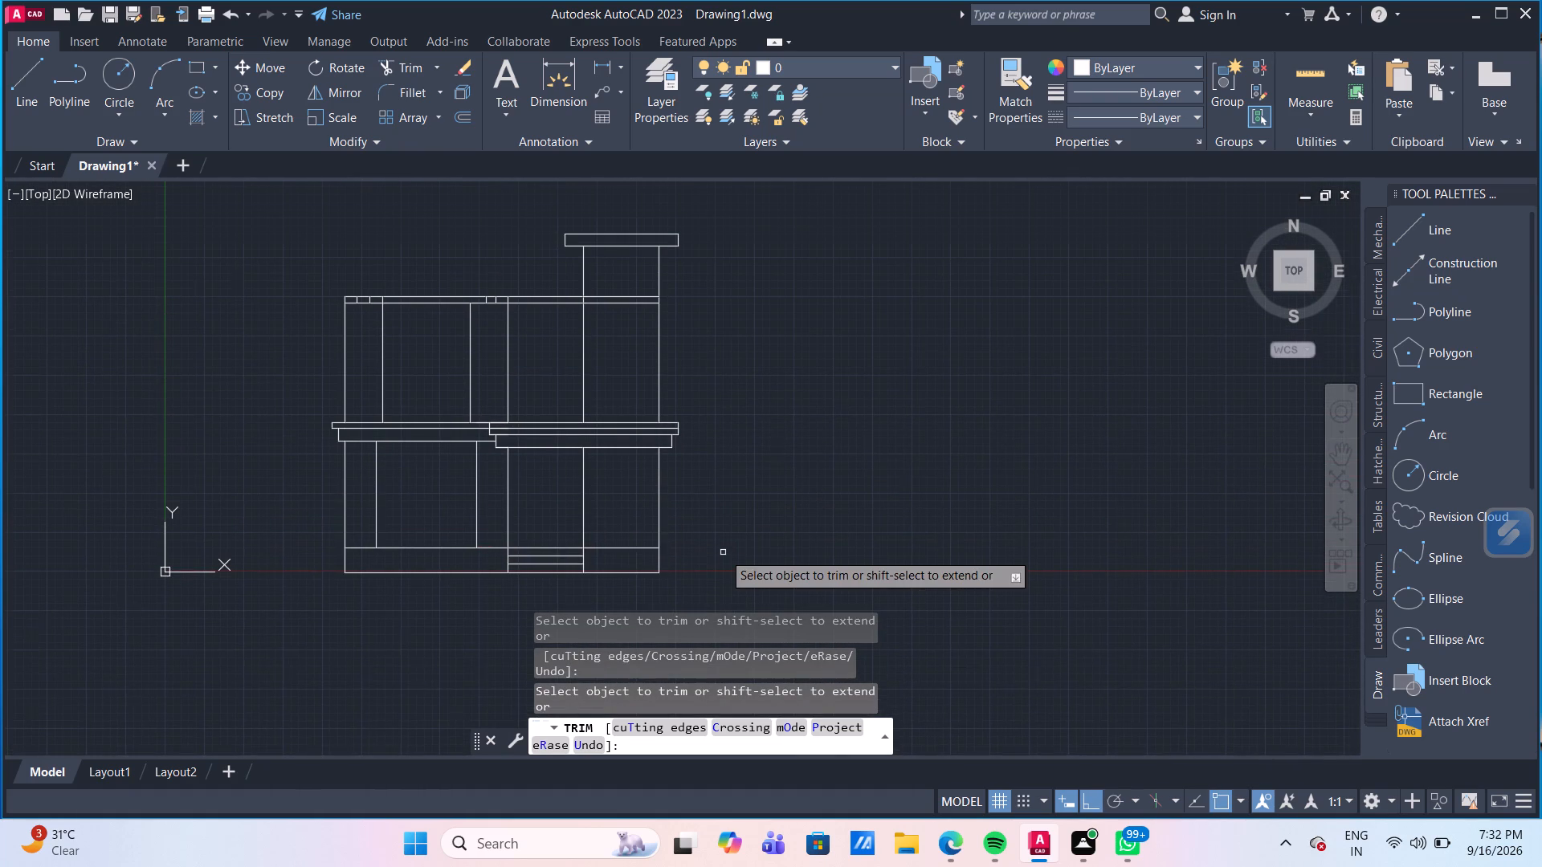
key("Return")
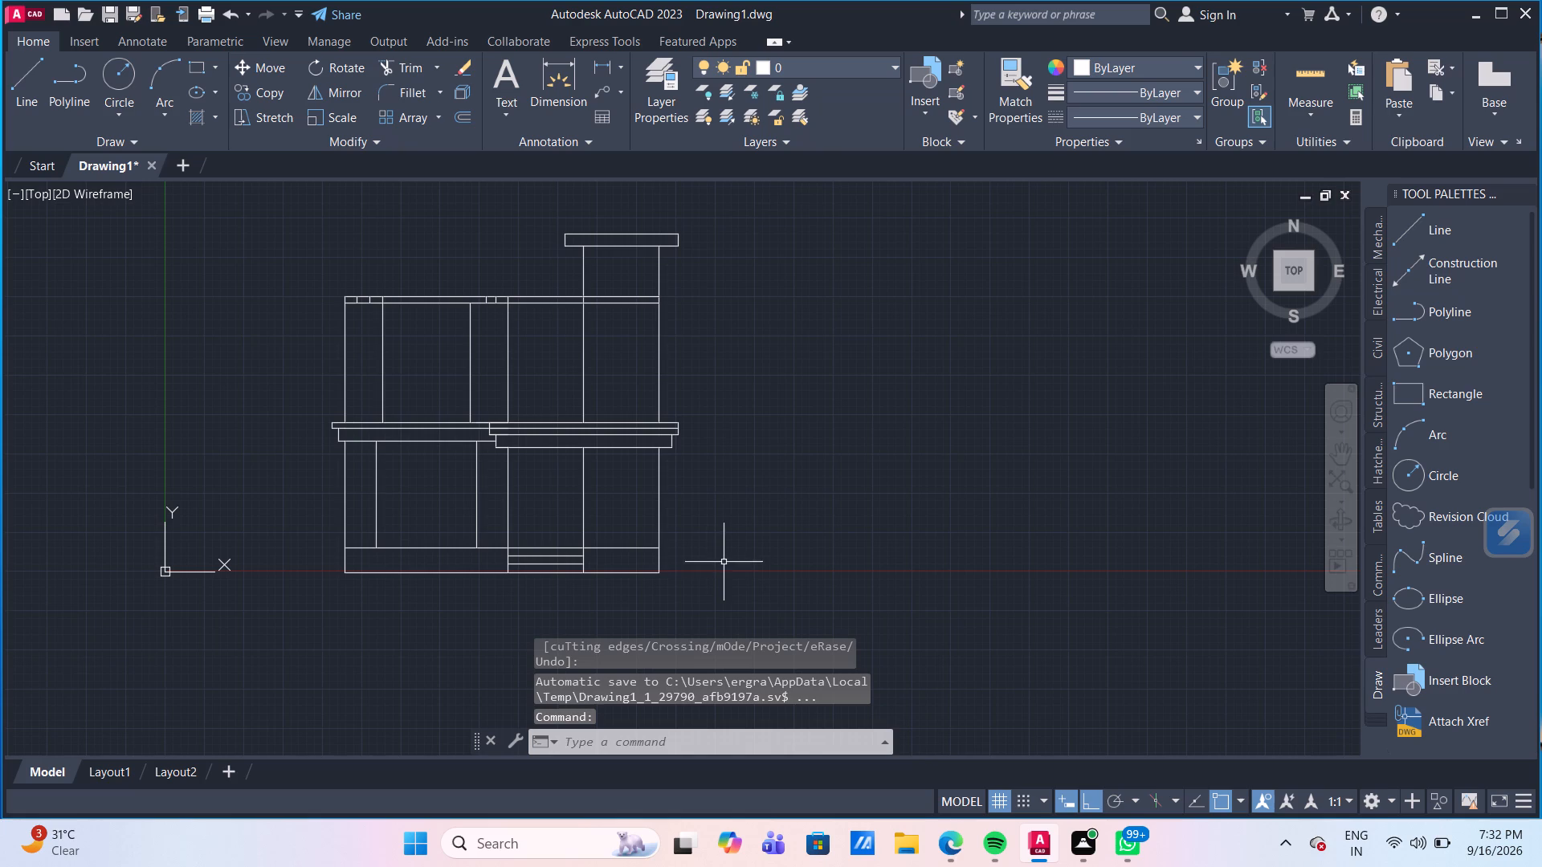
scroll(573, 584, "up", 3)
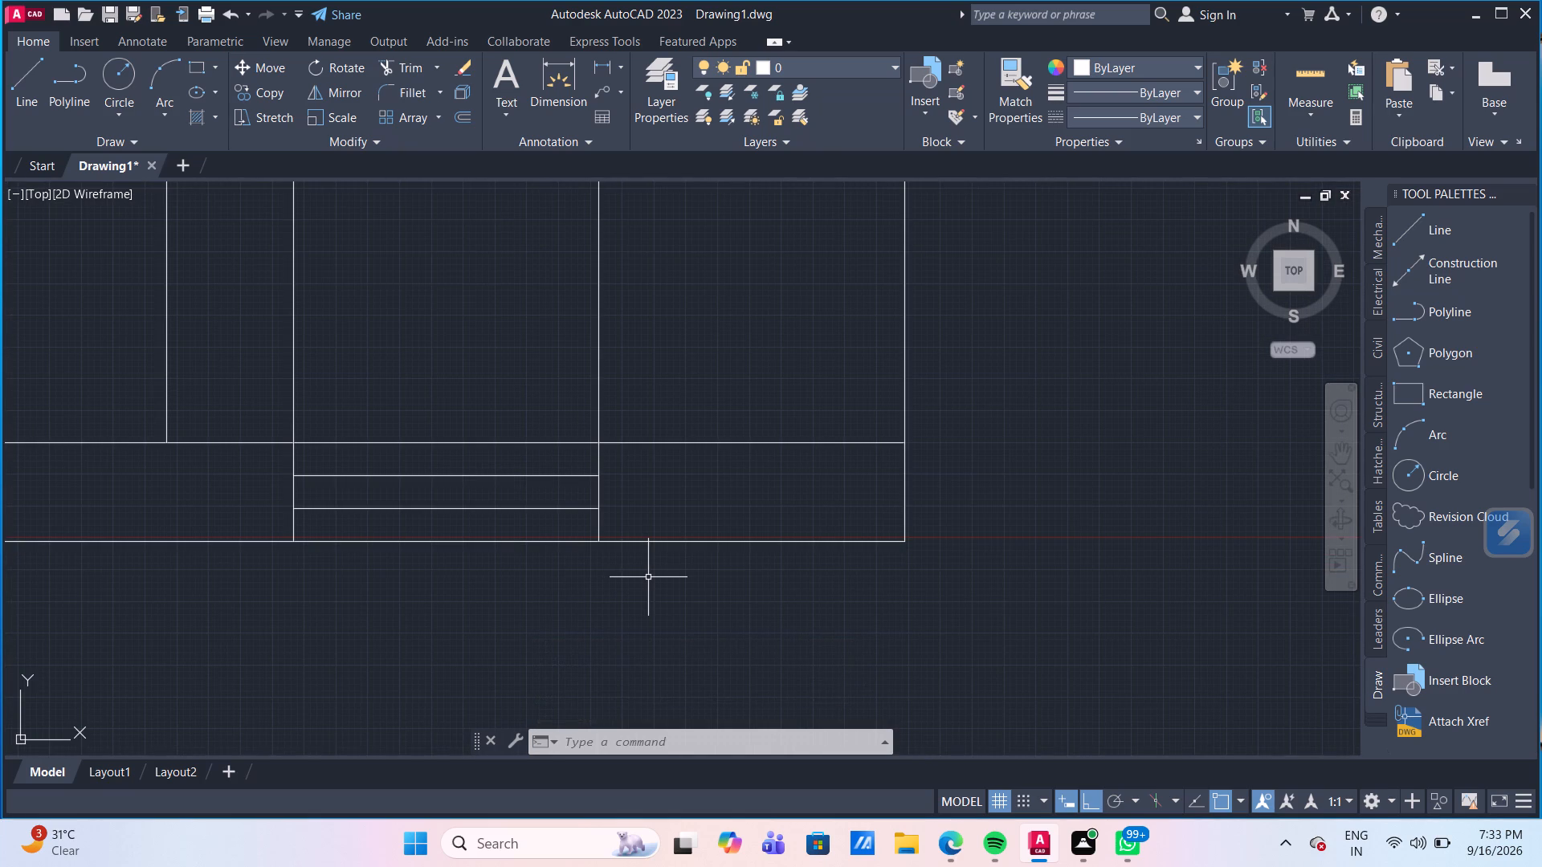
Draw a line from the steps' top-right corner 75 mm rightward along the base strip's top, continuing vertically down to the bottom line.
left_click(21, 75)
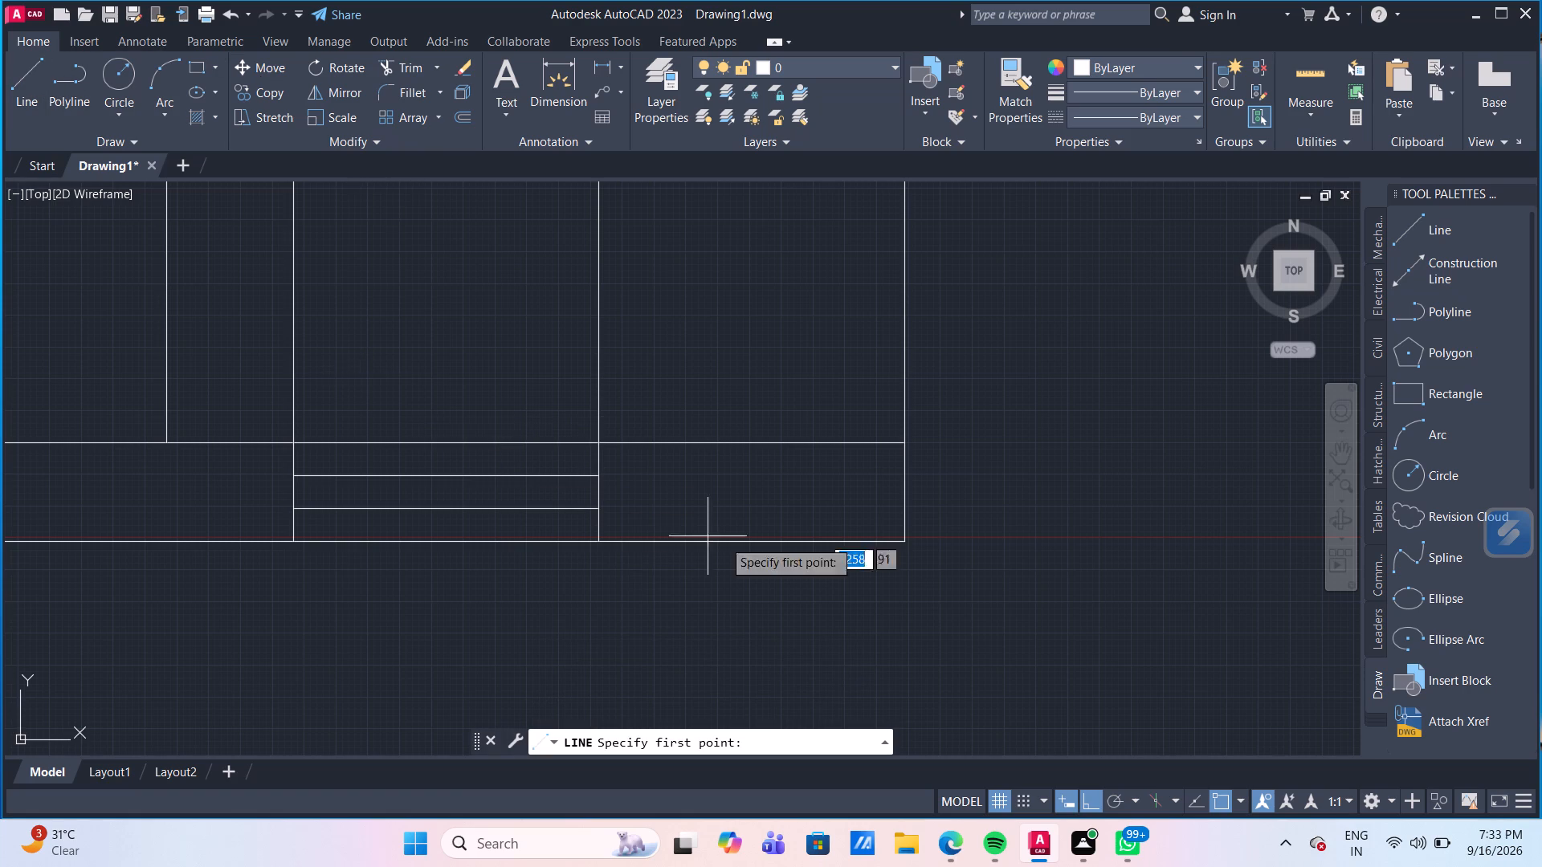
scroll(680, 487, "up", 1)
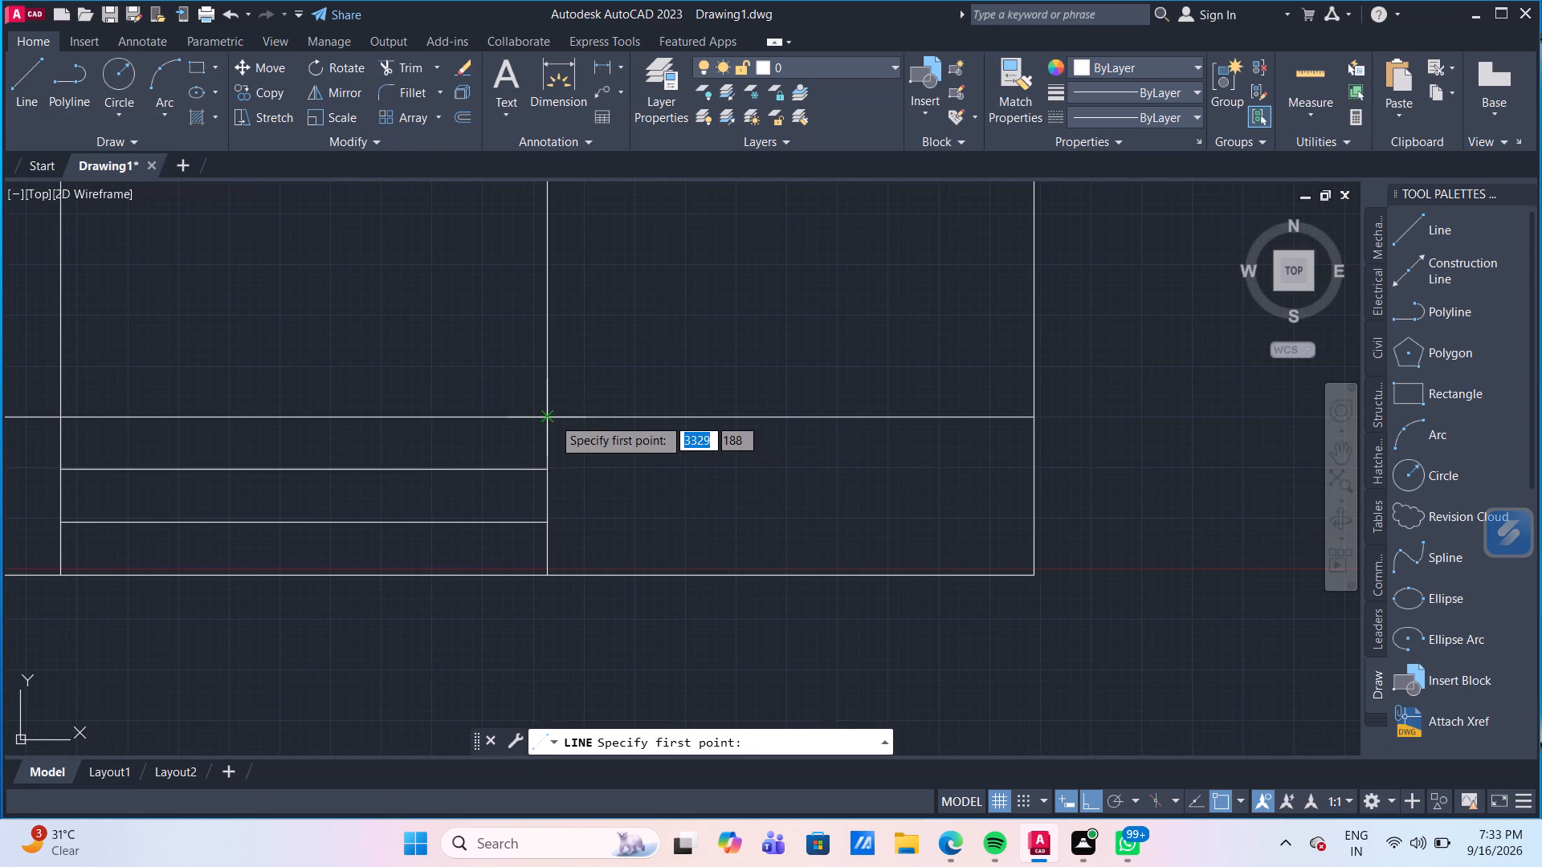
left_click(553, 417)
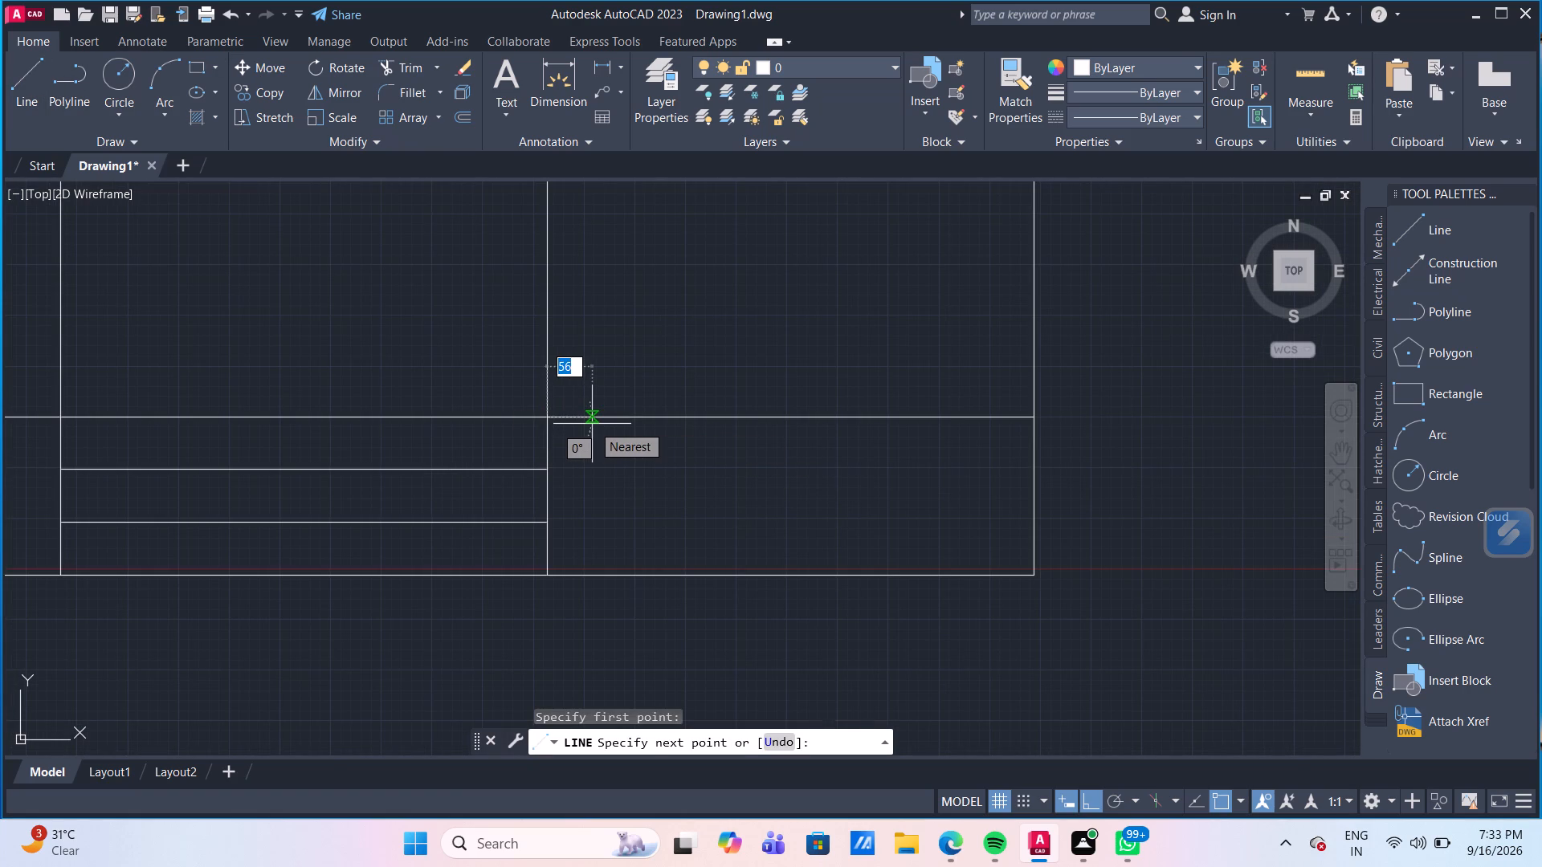
type("75")
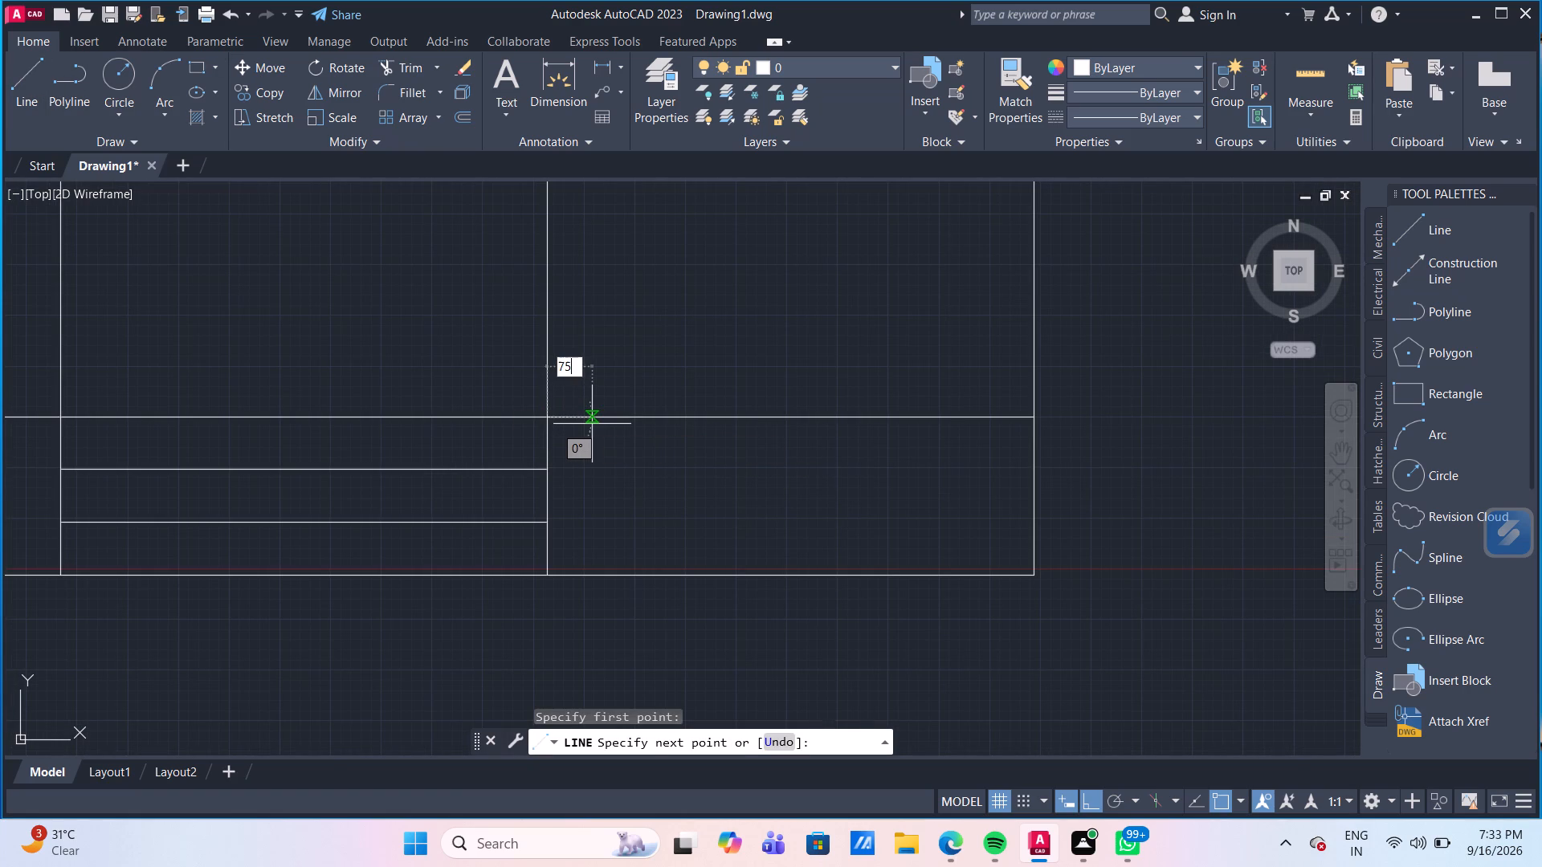
key("Return")
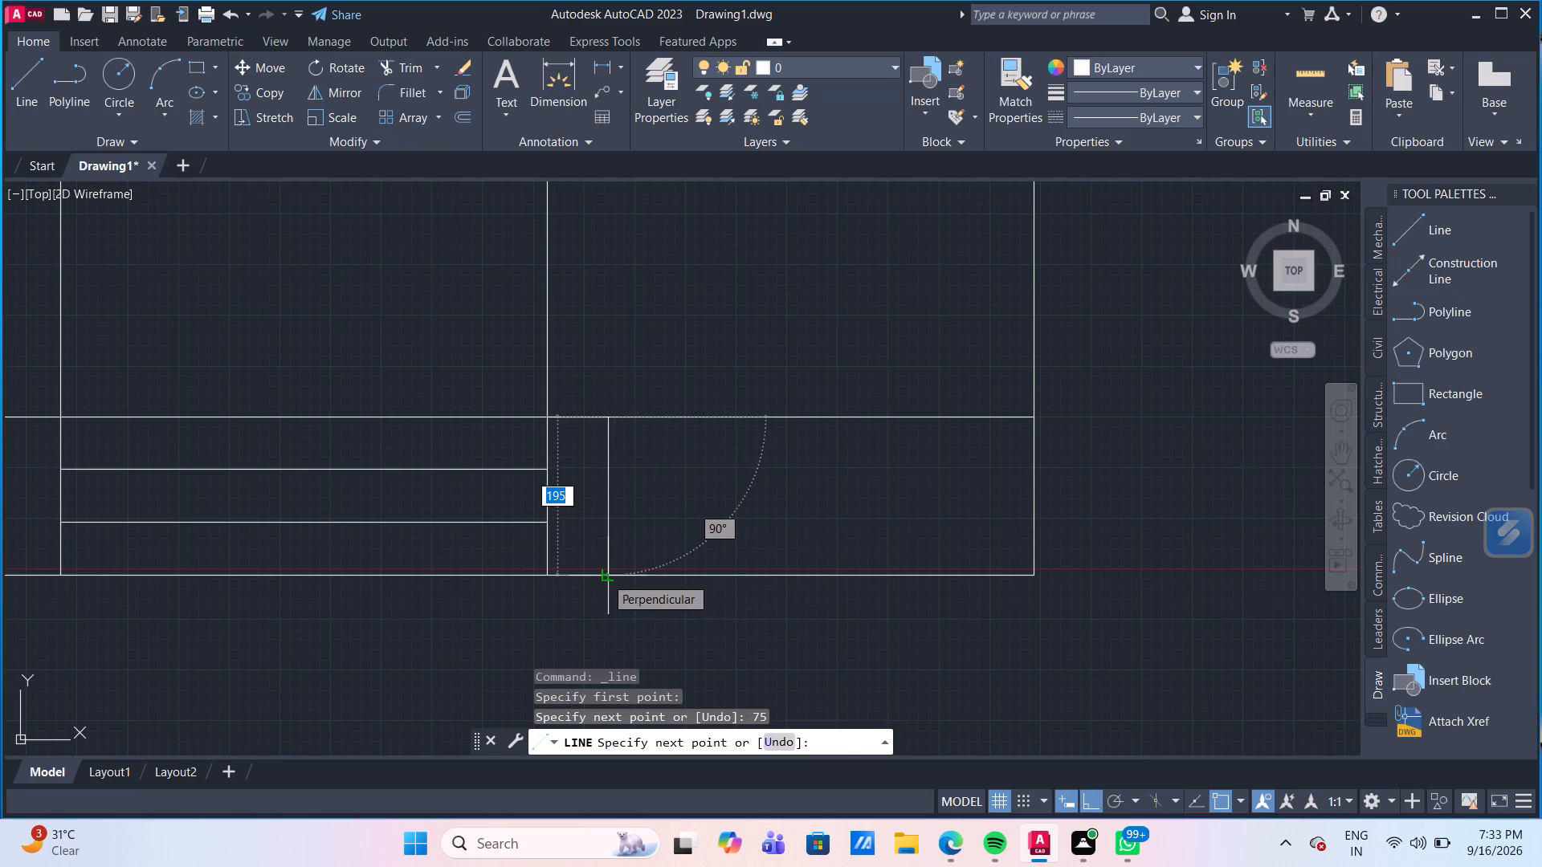
left_click(605, 576)
key("Return")
Draw a matching line from the steps' top-left corner 75 mm leftward along the base strip's top, continuing vertically down to the bottom line.
scroll(605, 576, "down", 3)
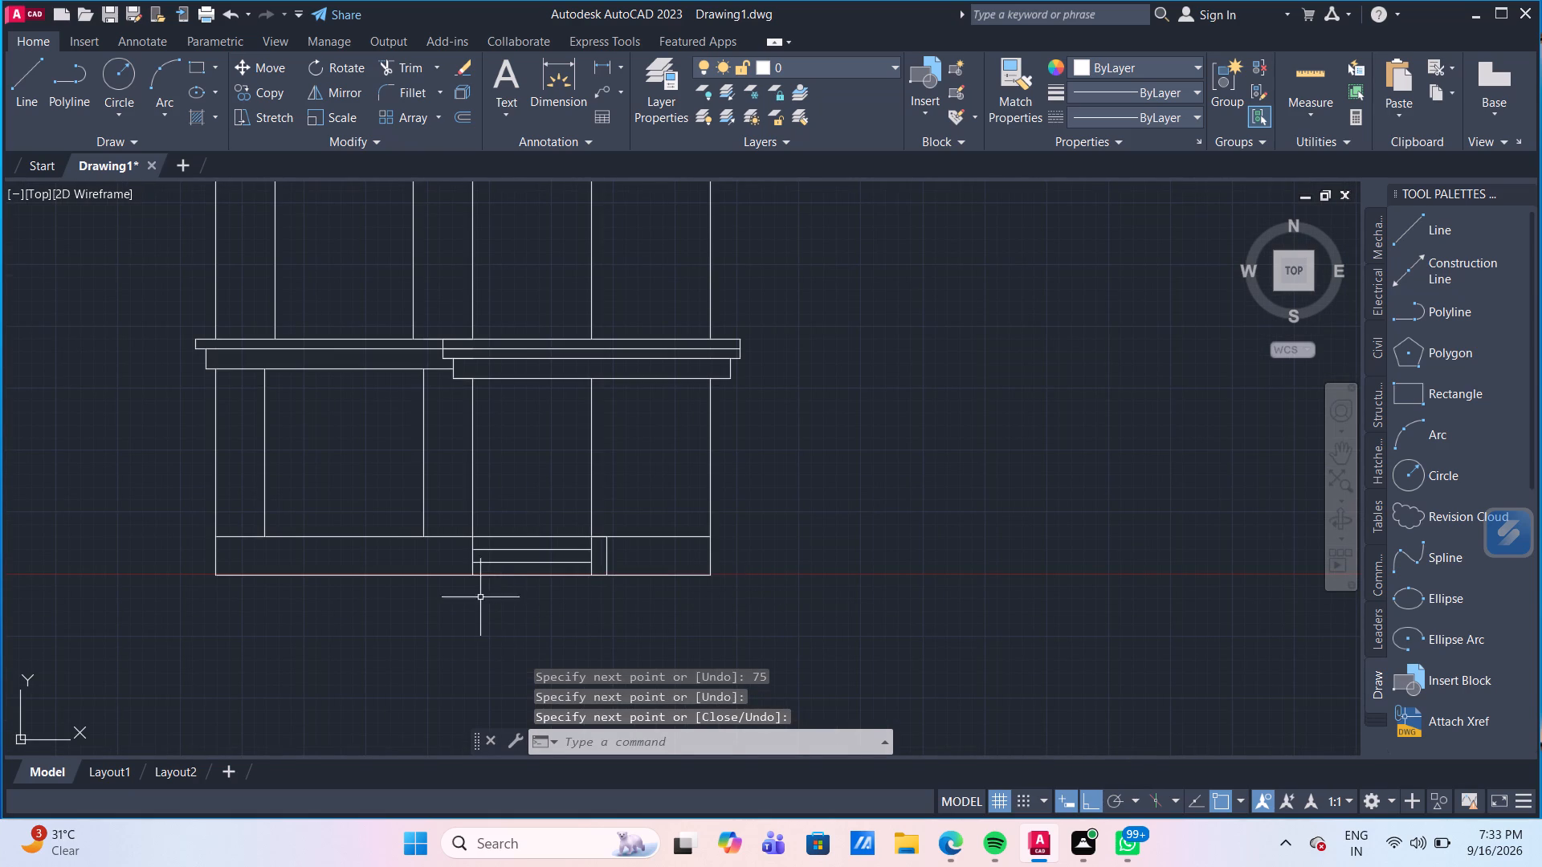
scroll(451, 564, "up", 2)
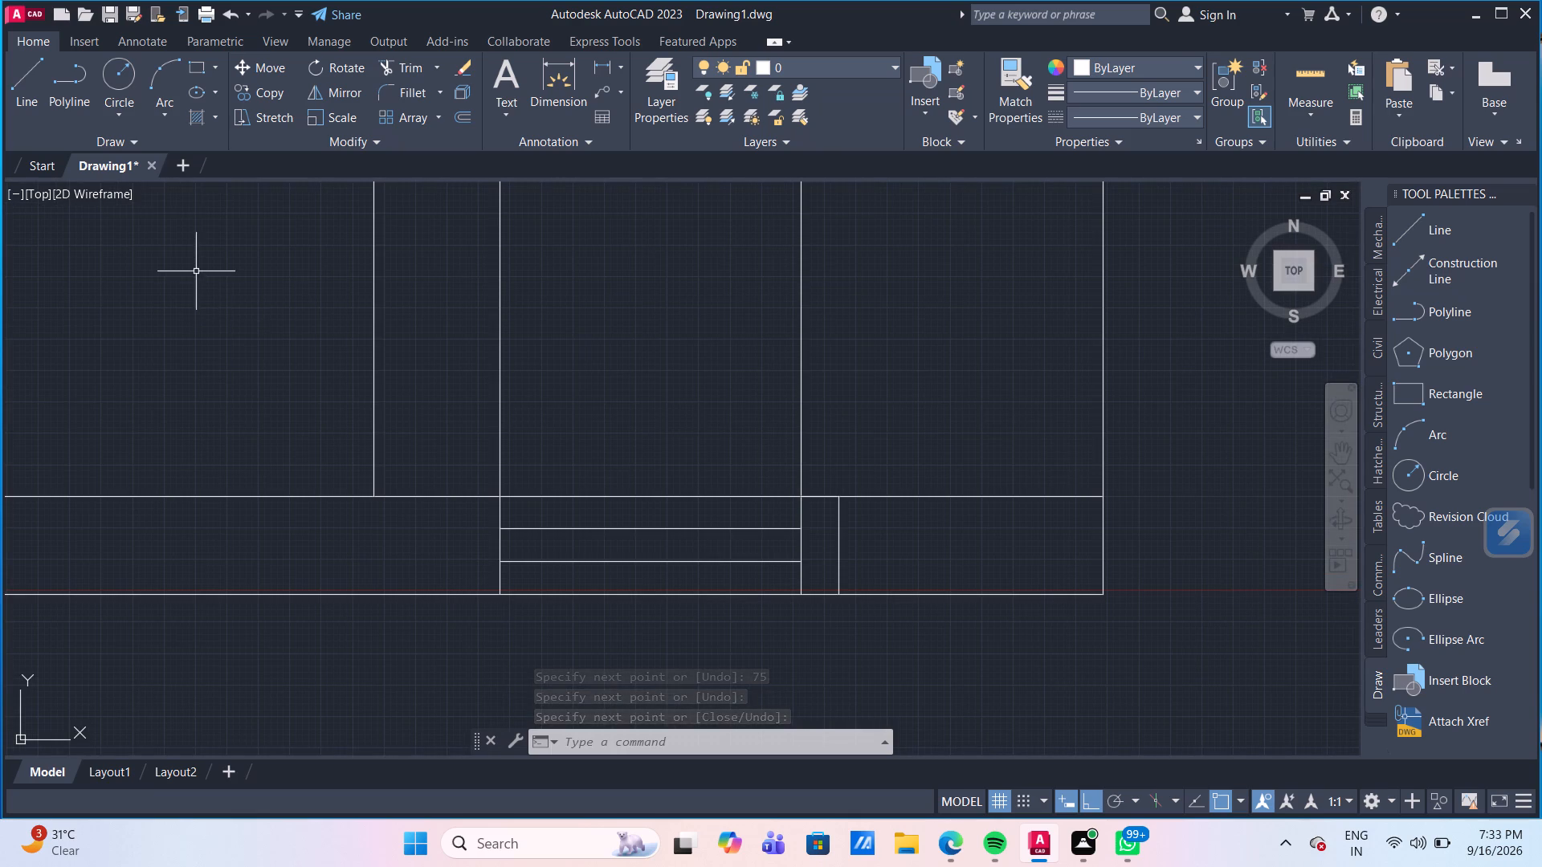
left_click(33, 79)
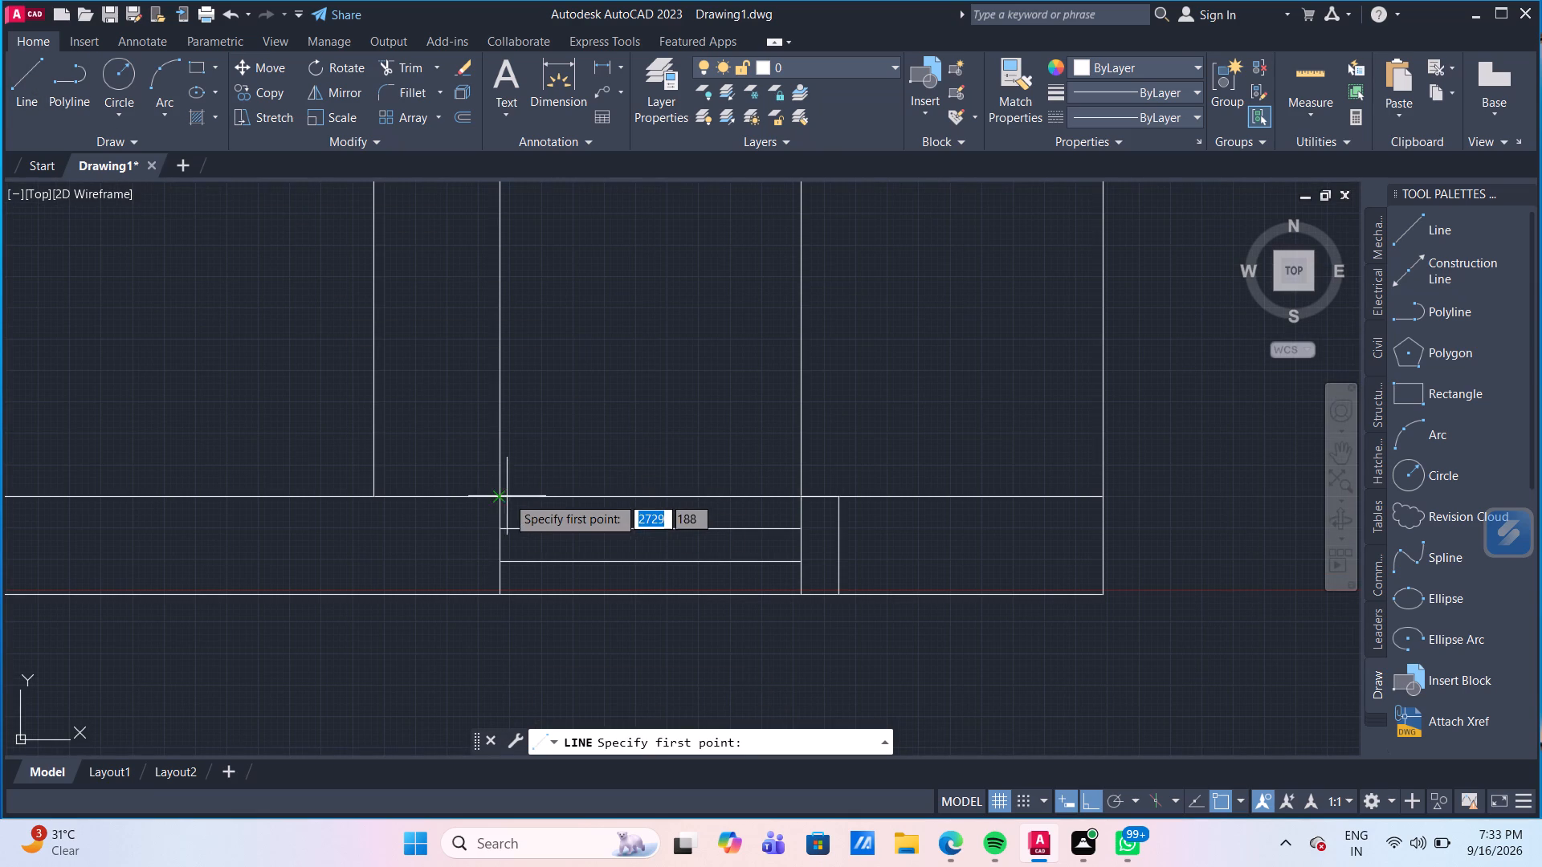
left_click(504, 495)
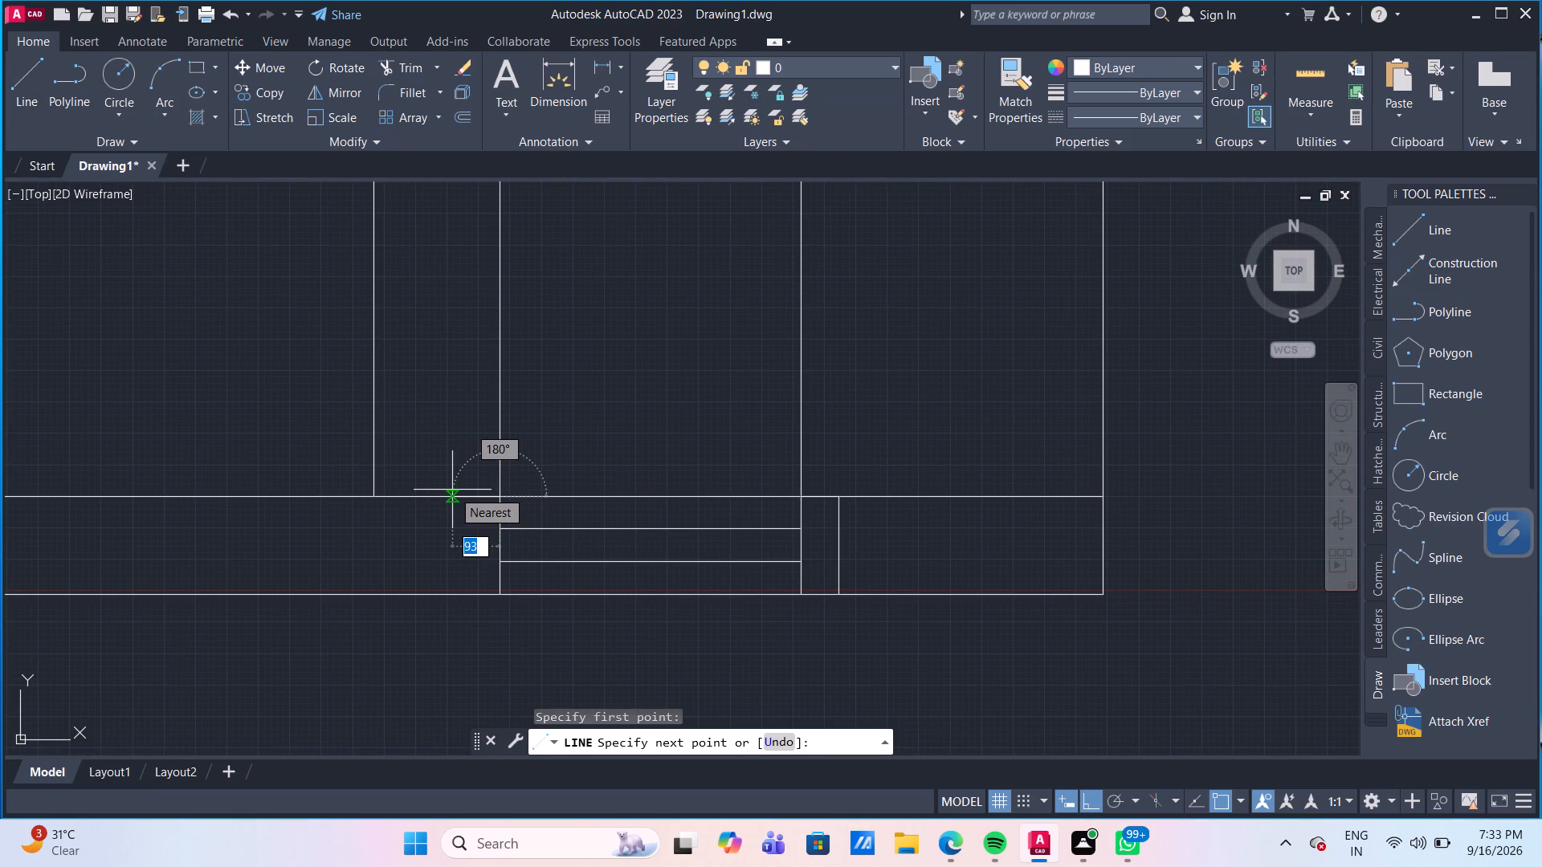
type("75")
key("Return")
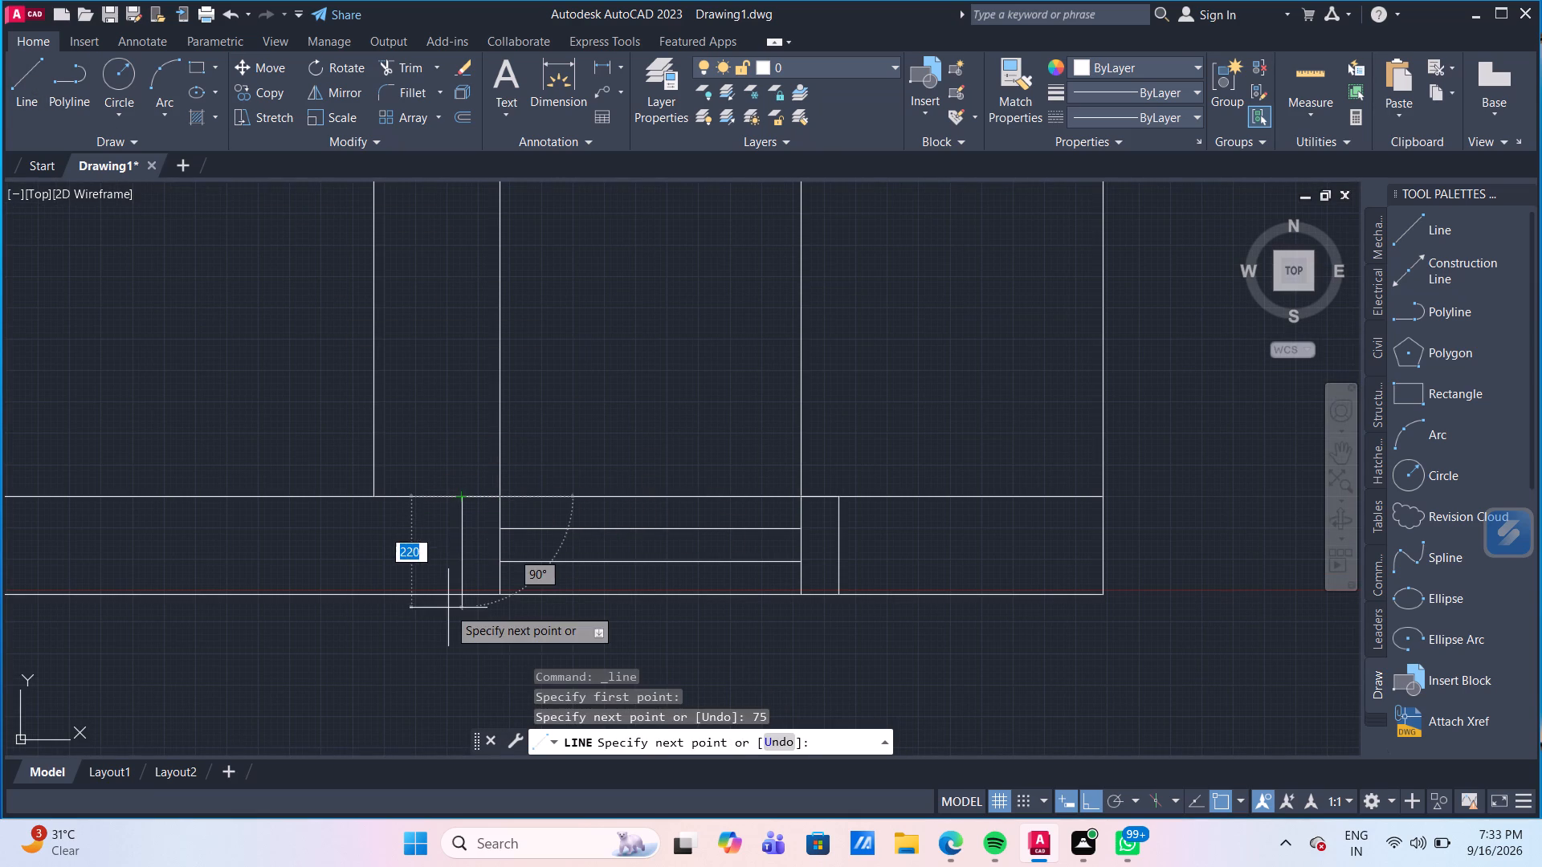
left_click(461, 596)
key("Return")
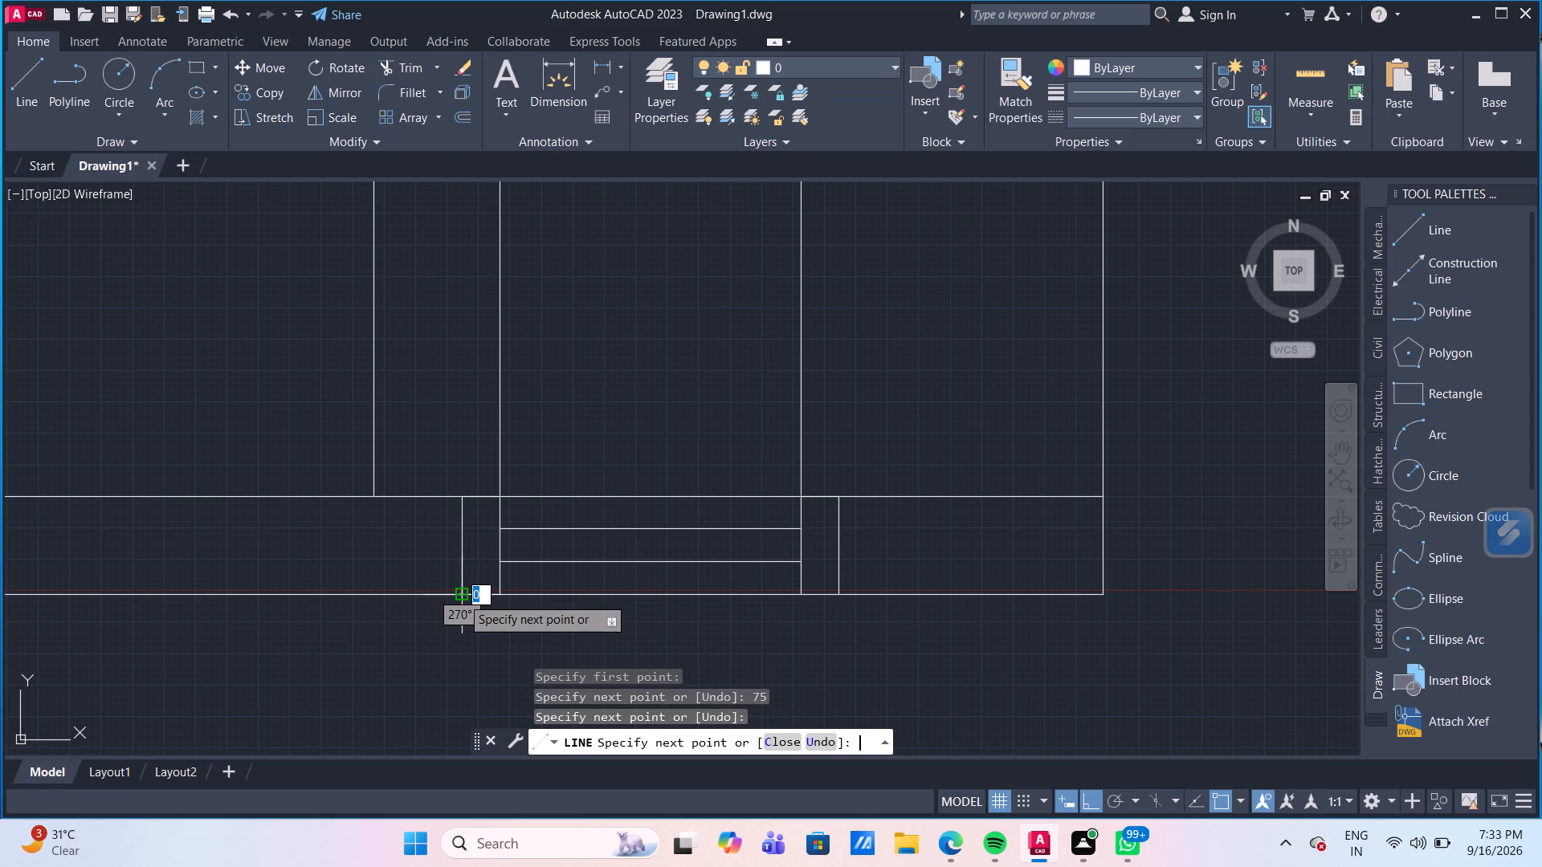
Quick-measure the width and height of the lower-storey opening in the elevation's left bay.
scroll(496, 581, "down", 3)
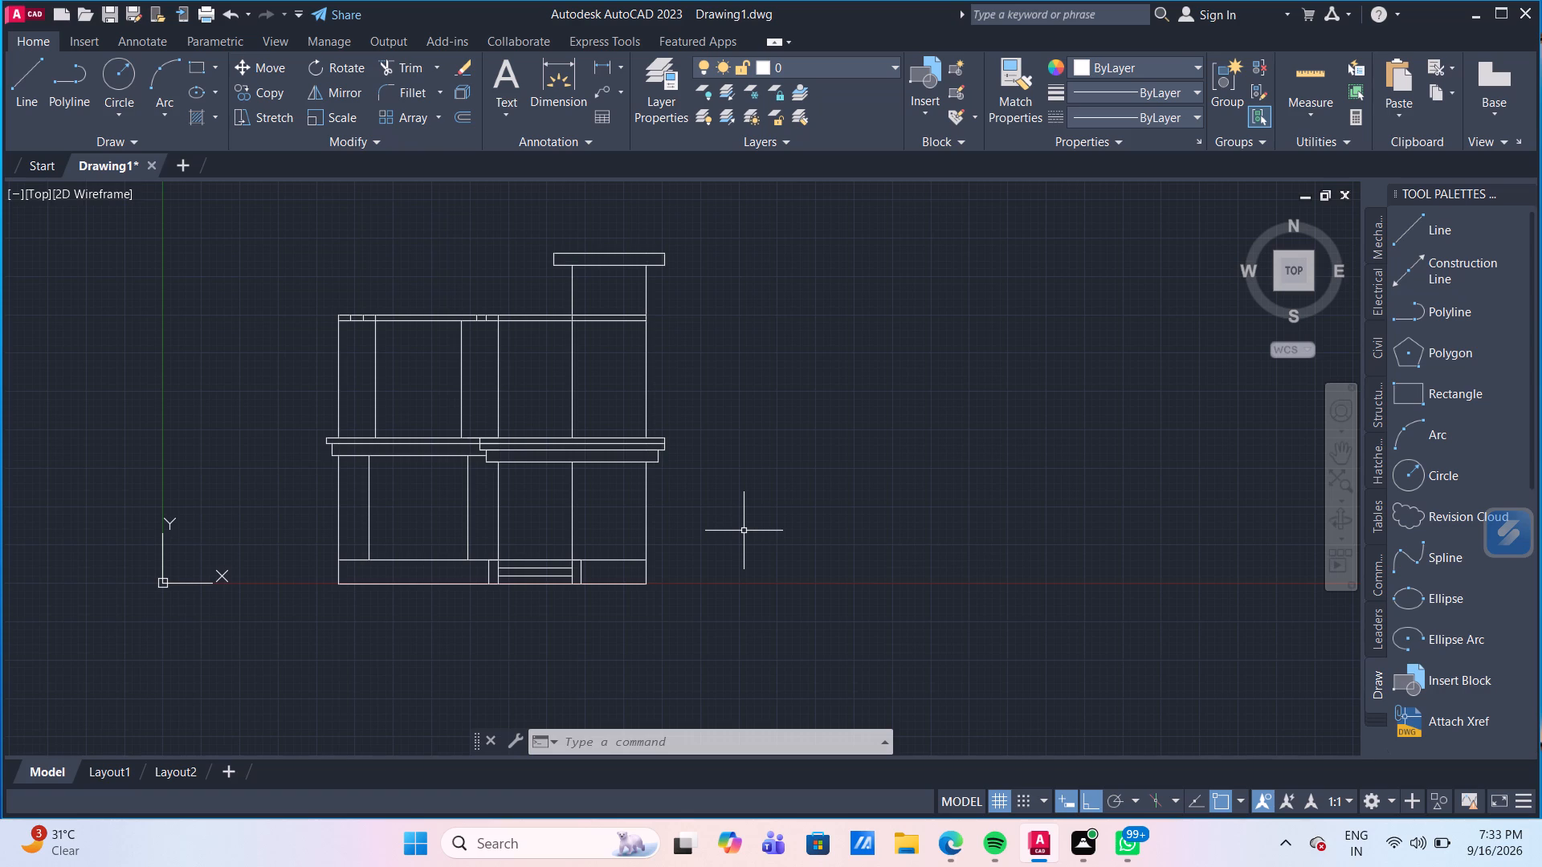
left_click(1295, 72)
scroll(406, 470, "up", 2)
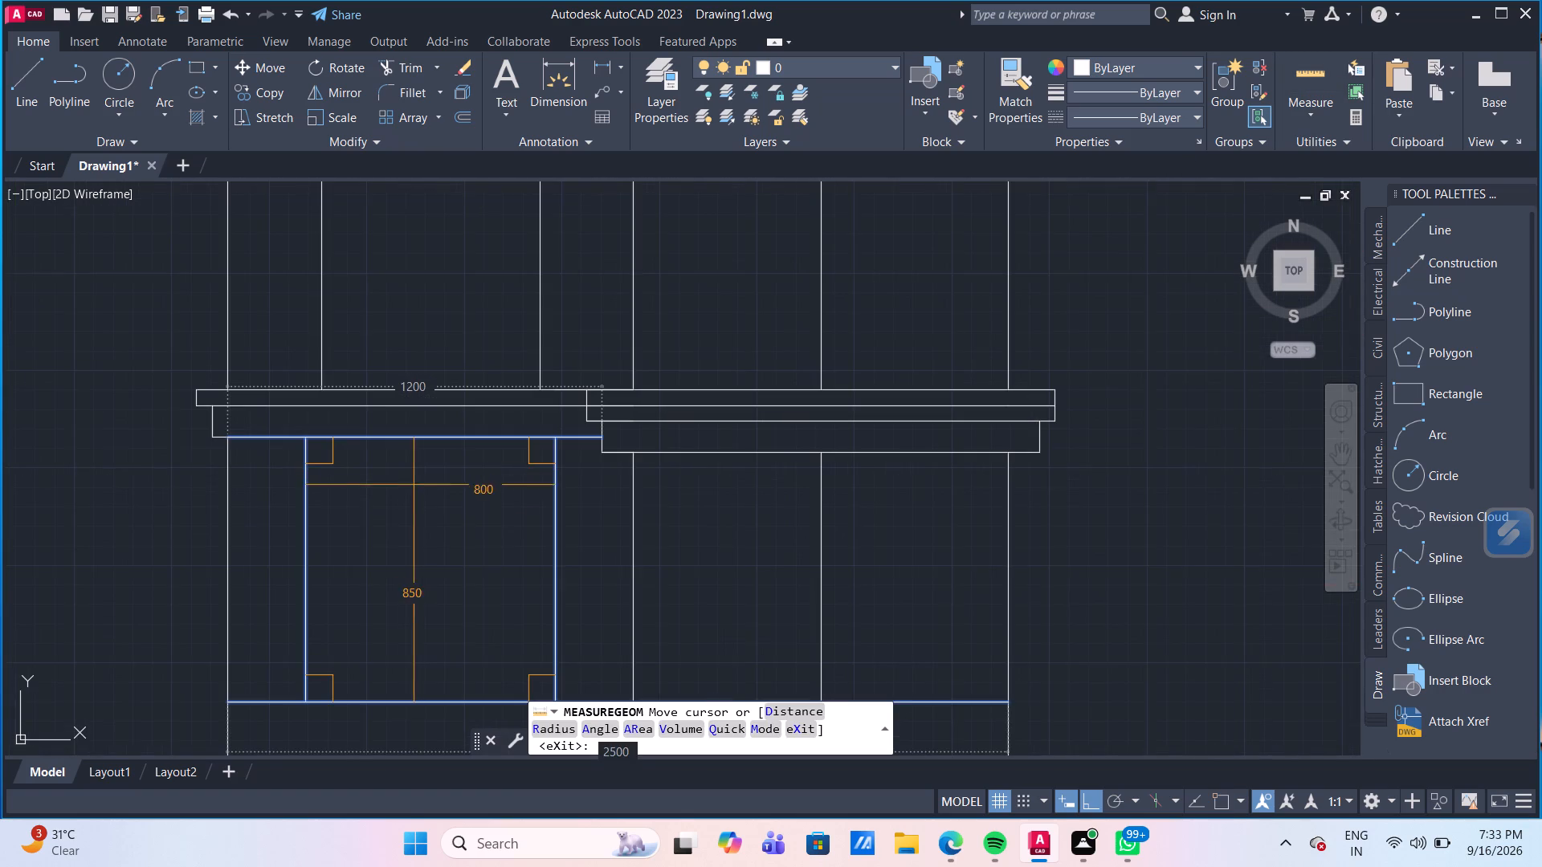
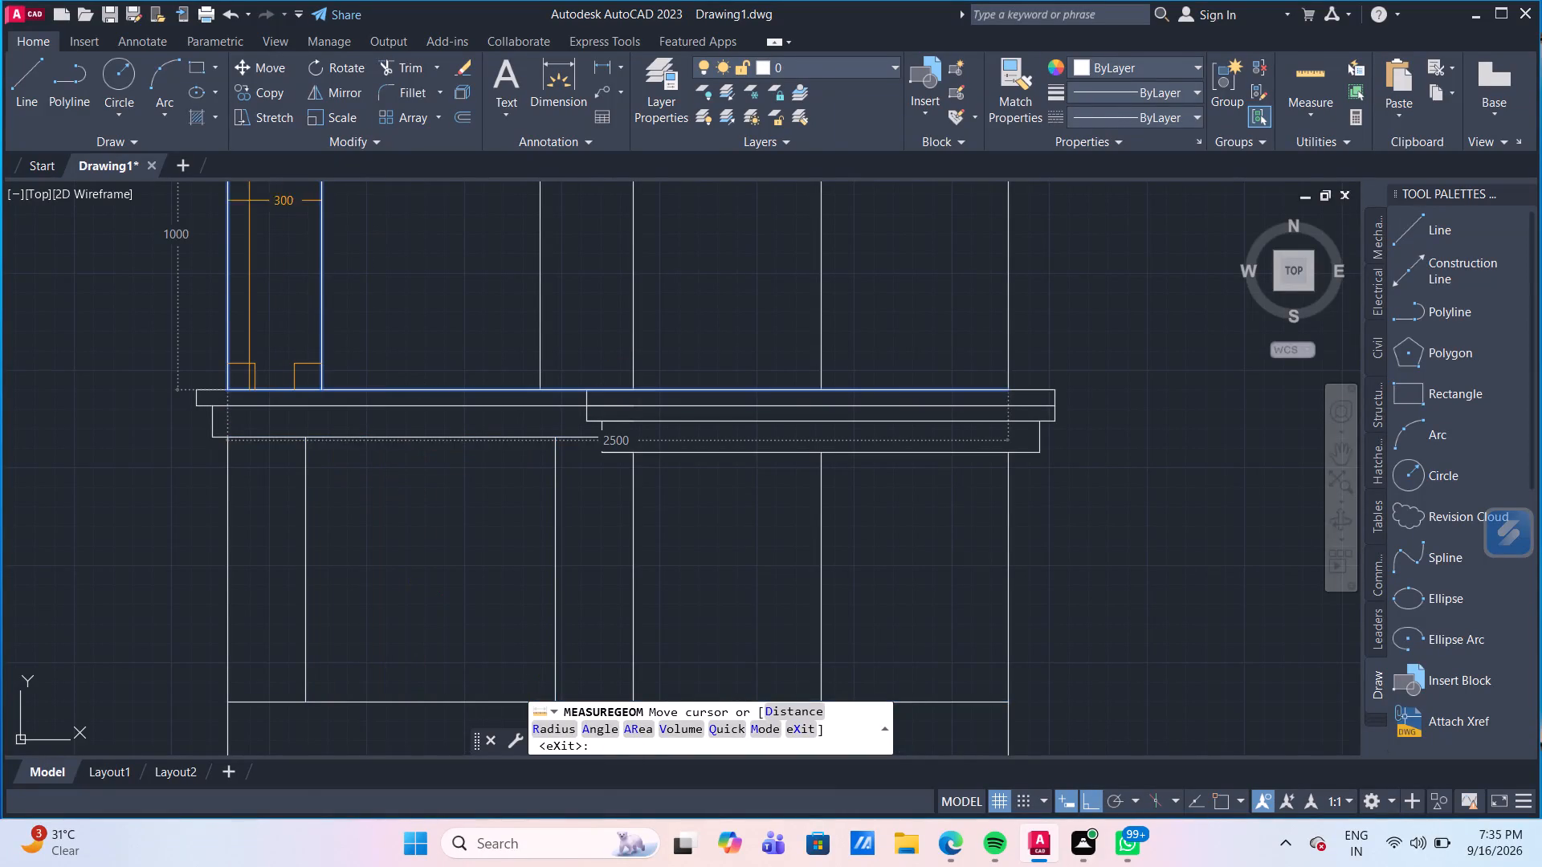
Draw a 750 by 450 mm rectangle in the empty space to the right of the elevation.
left_click(200, 66)
scroll(731, 432, "down", 4)
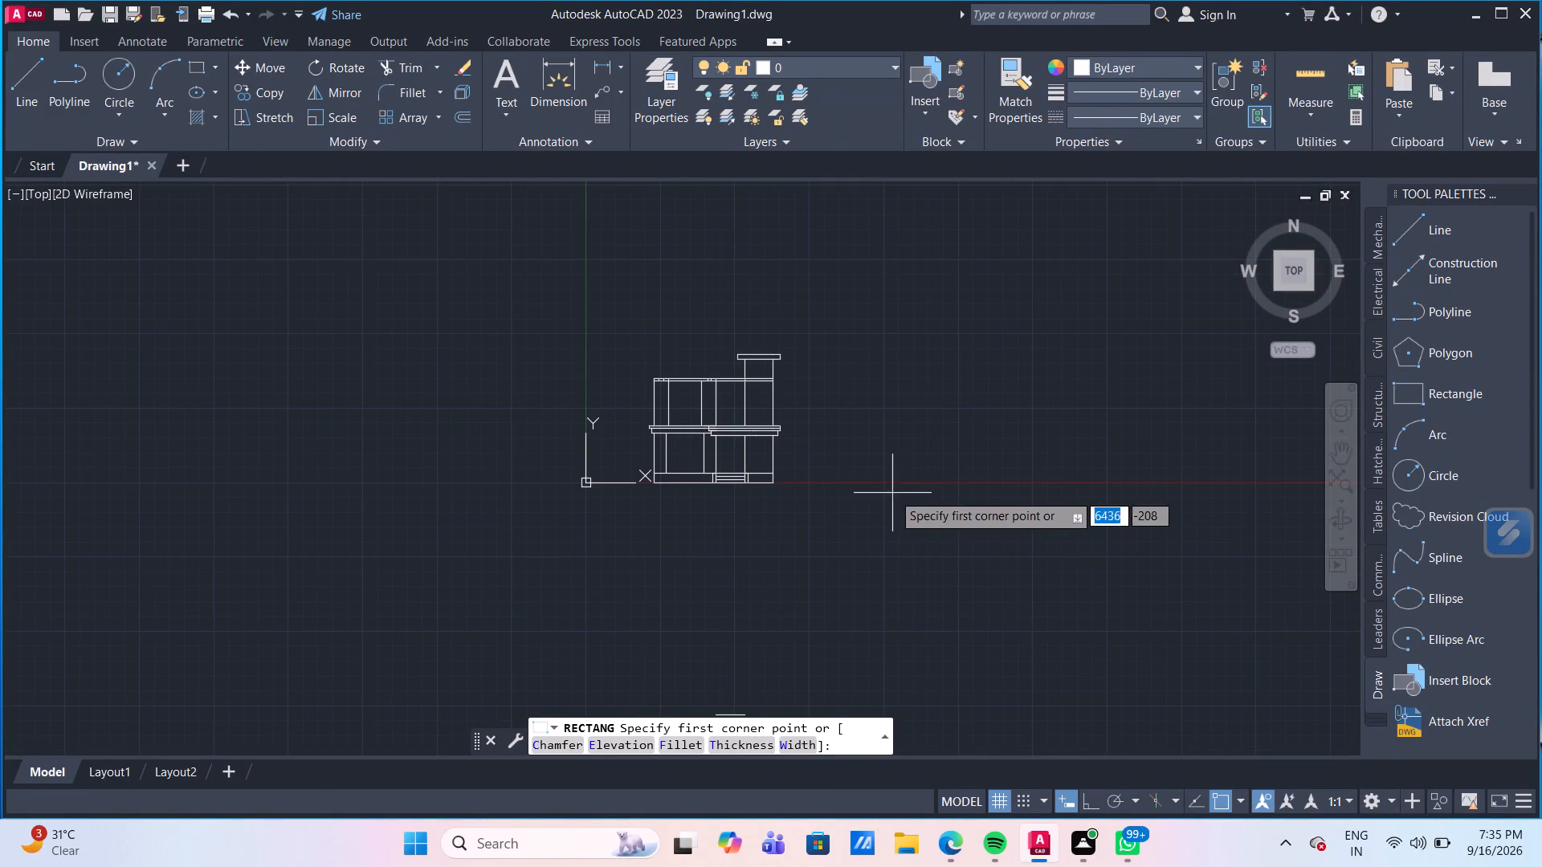
scroll(883, 446, "up", 2)
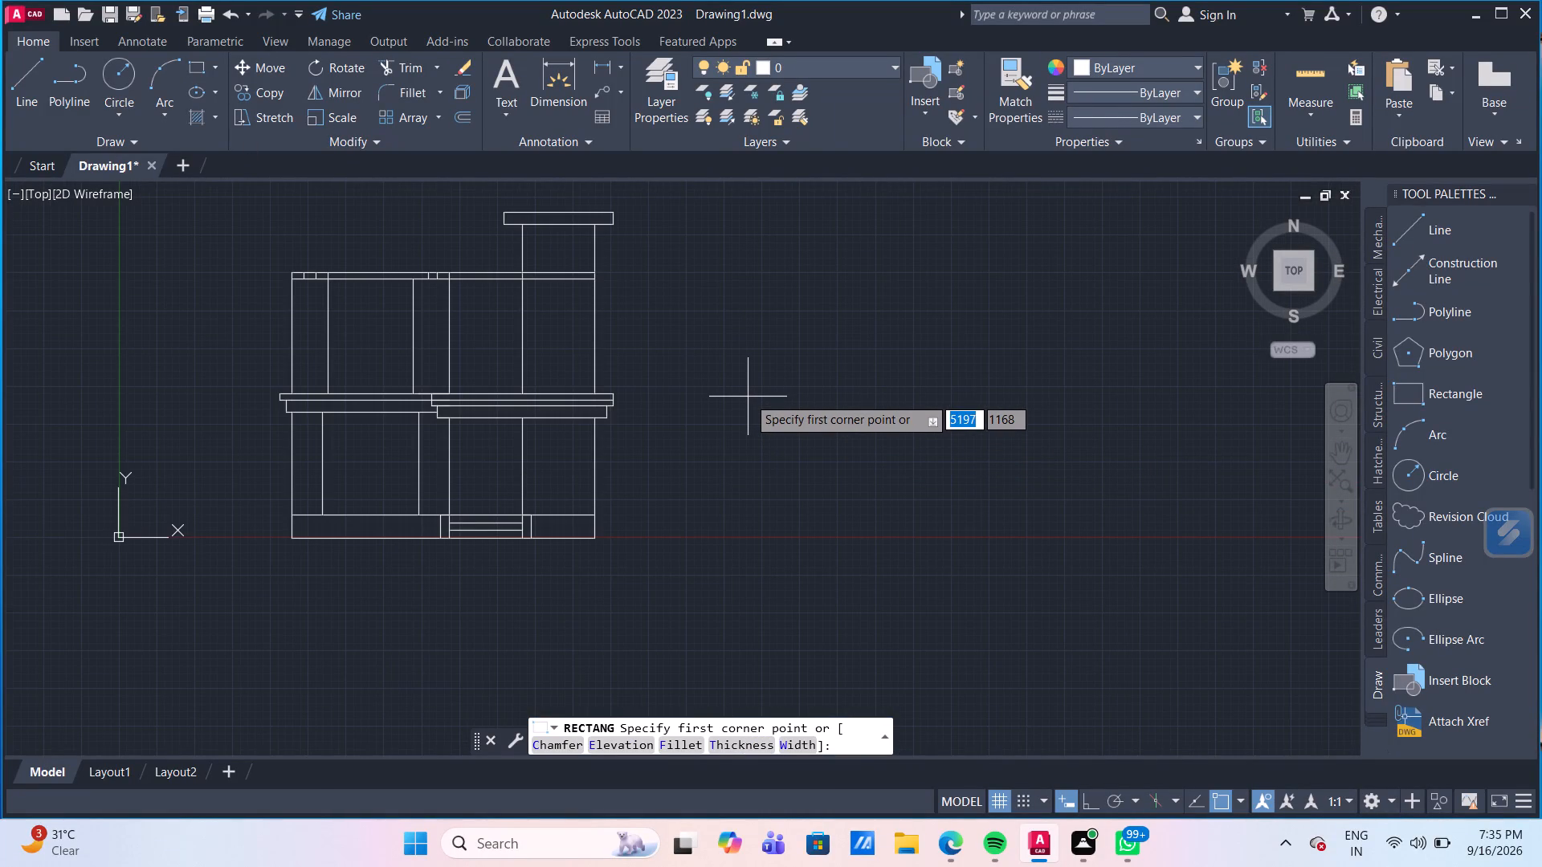
left_click(748, 397)
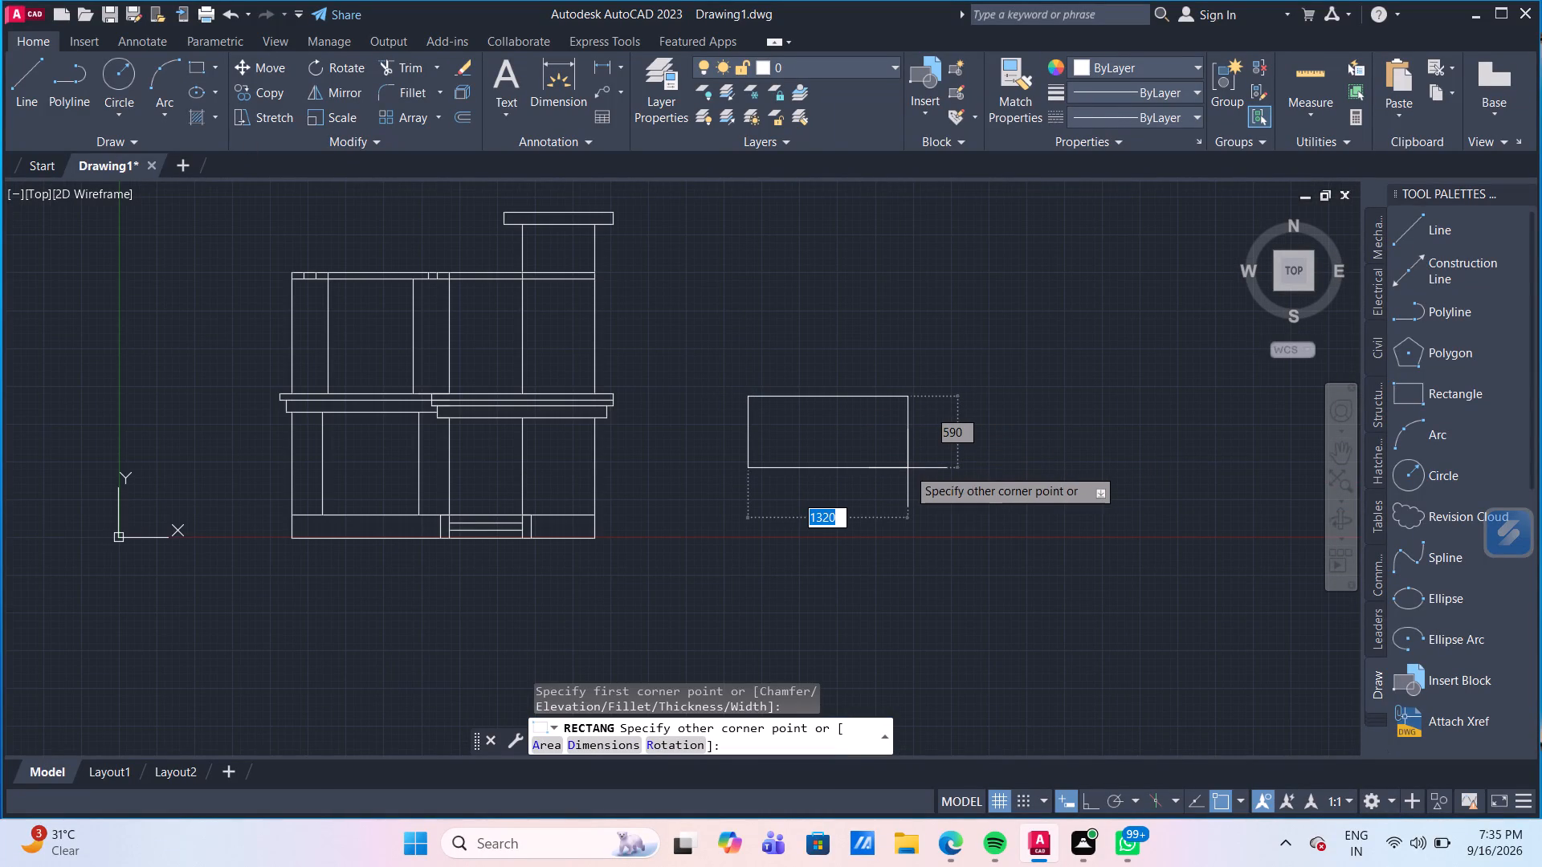
type("750")
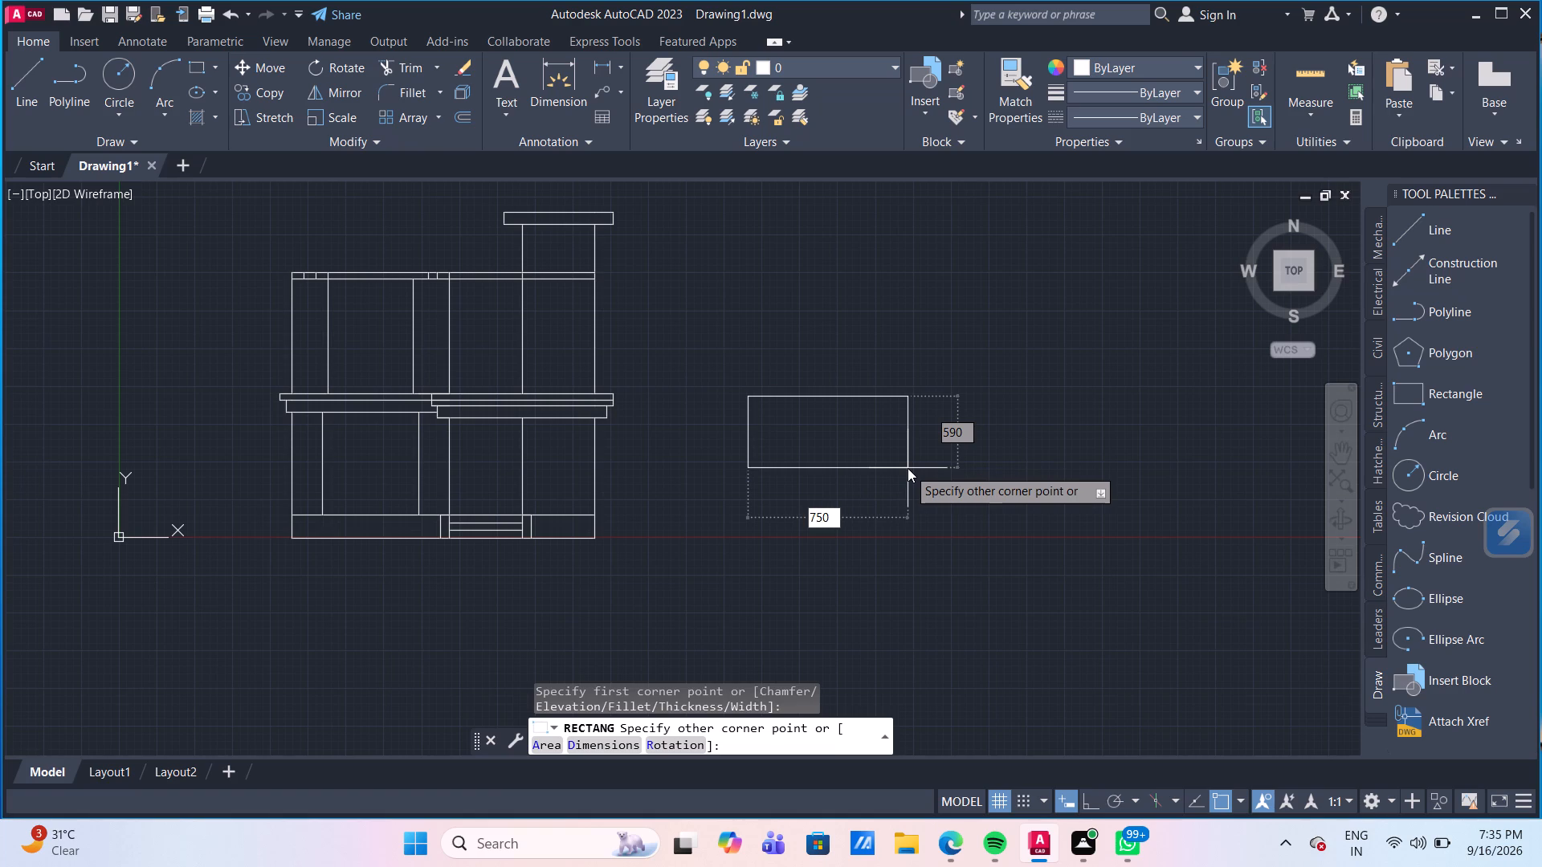
key("Tab")
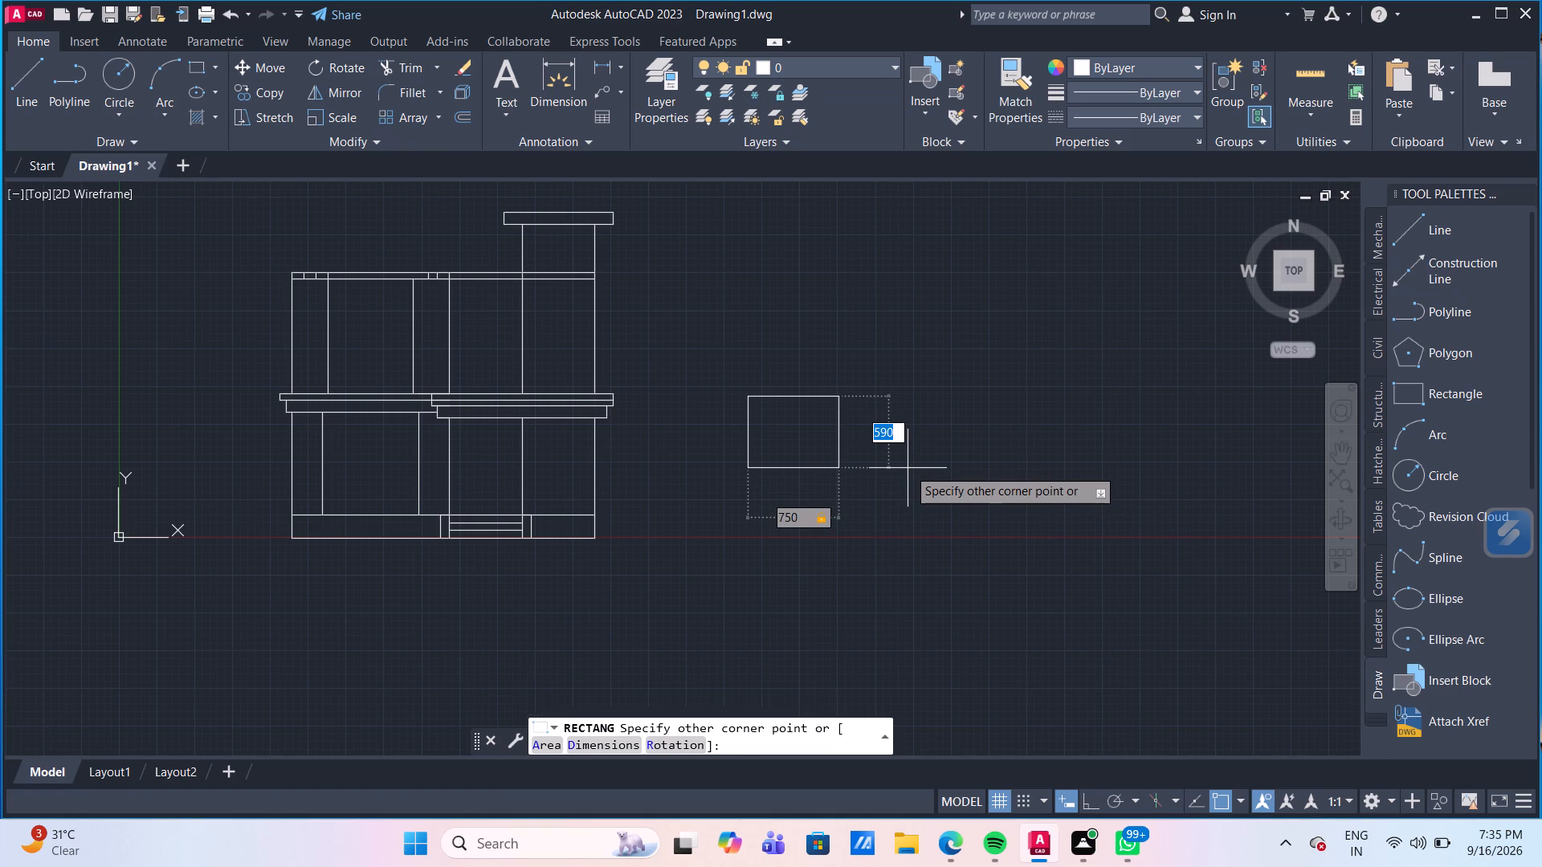
type("450")
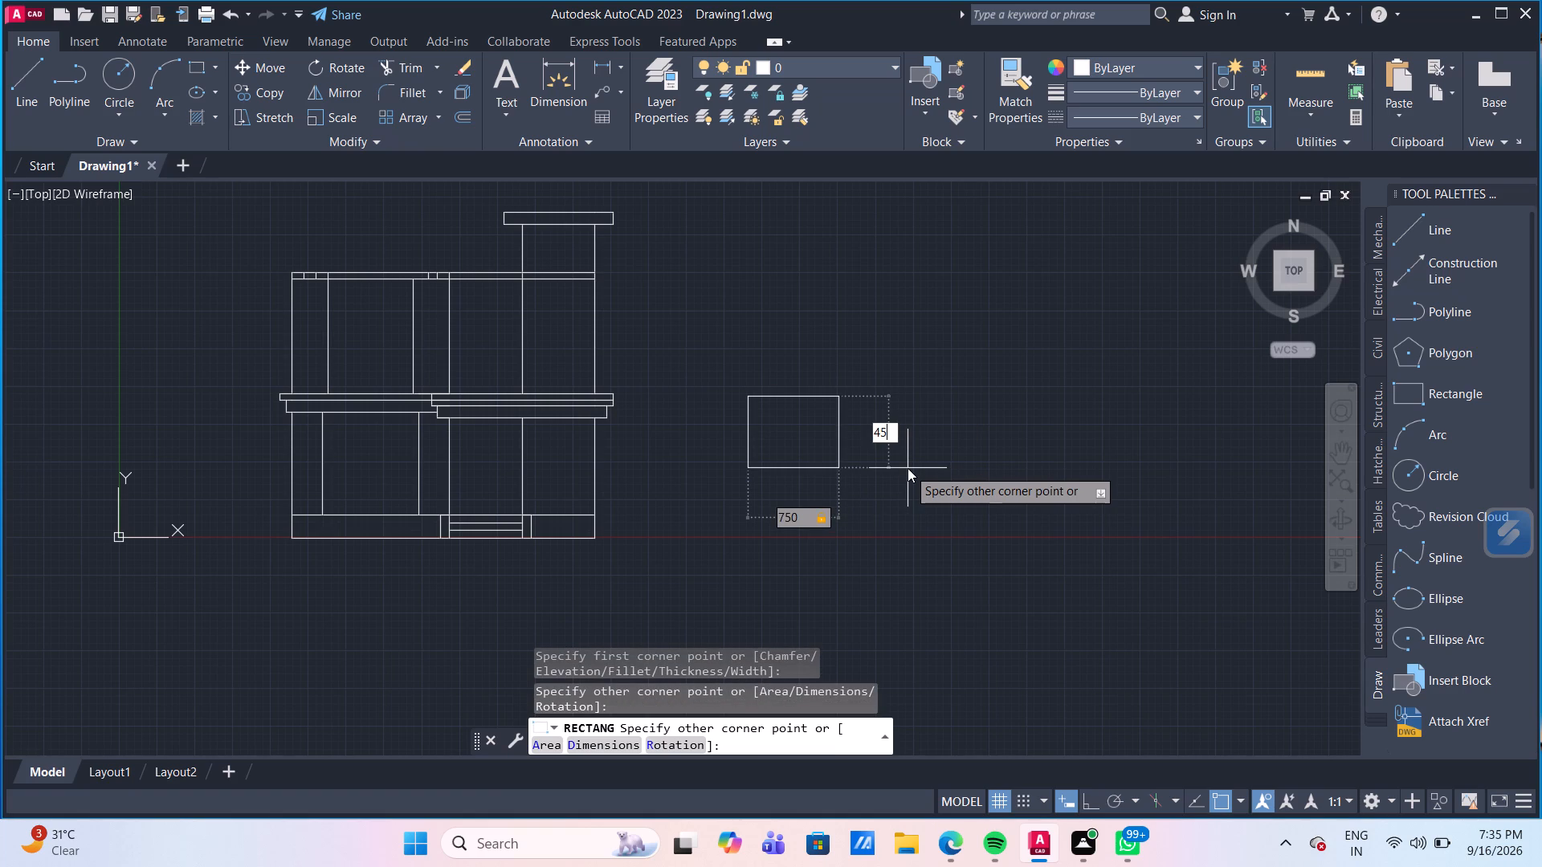
key("Return")
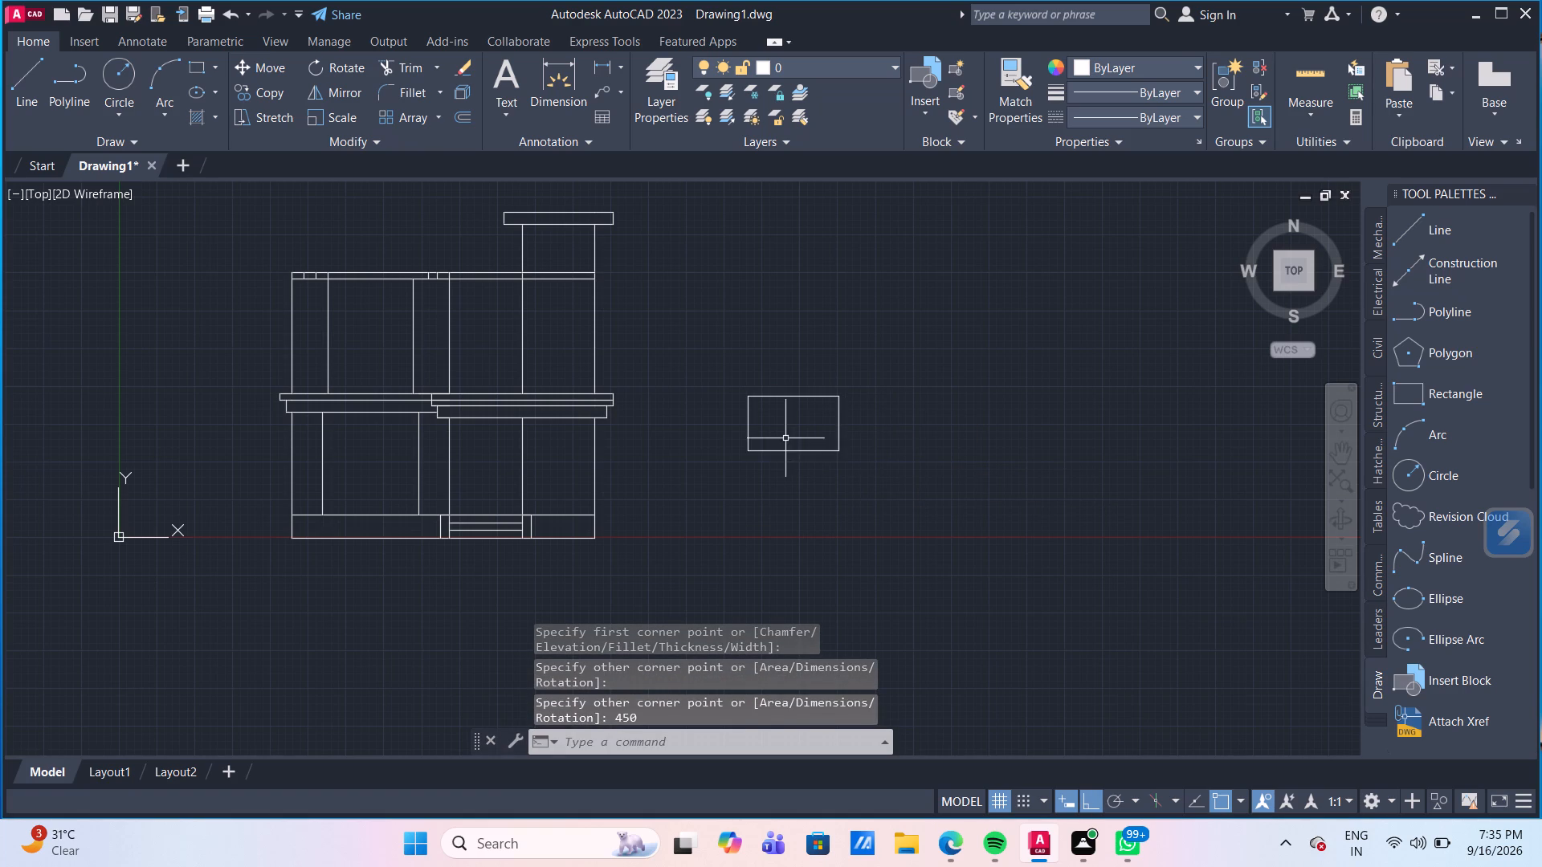
Offset the 750 by 450 mm rectangle 25 mm inward.
scroll(785, 438, "up", 1)
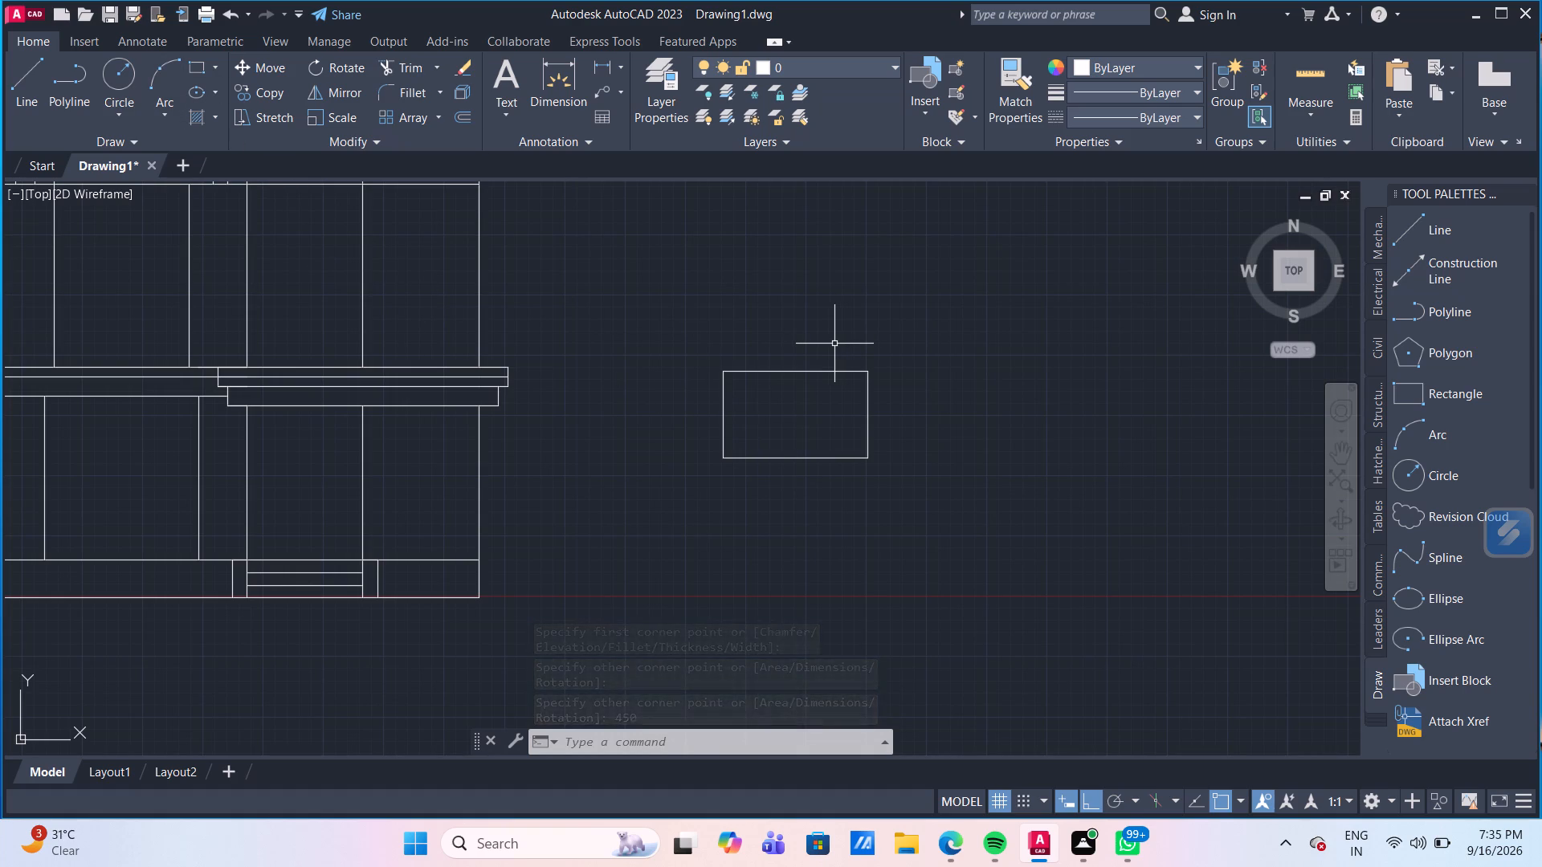
key("o")
key("Return")
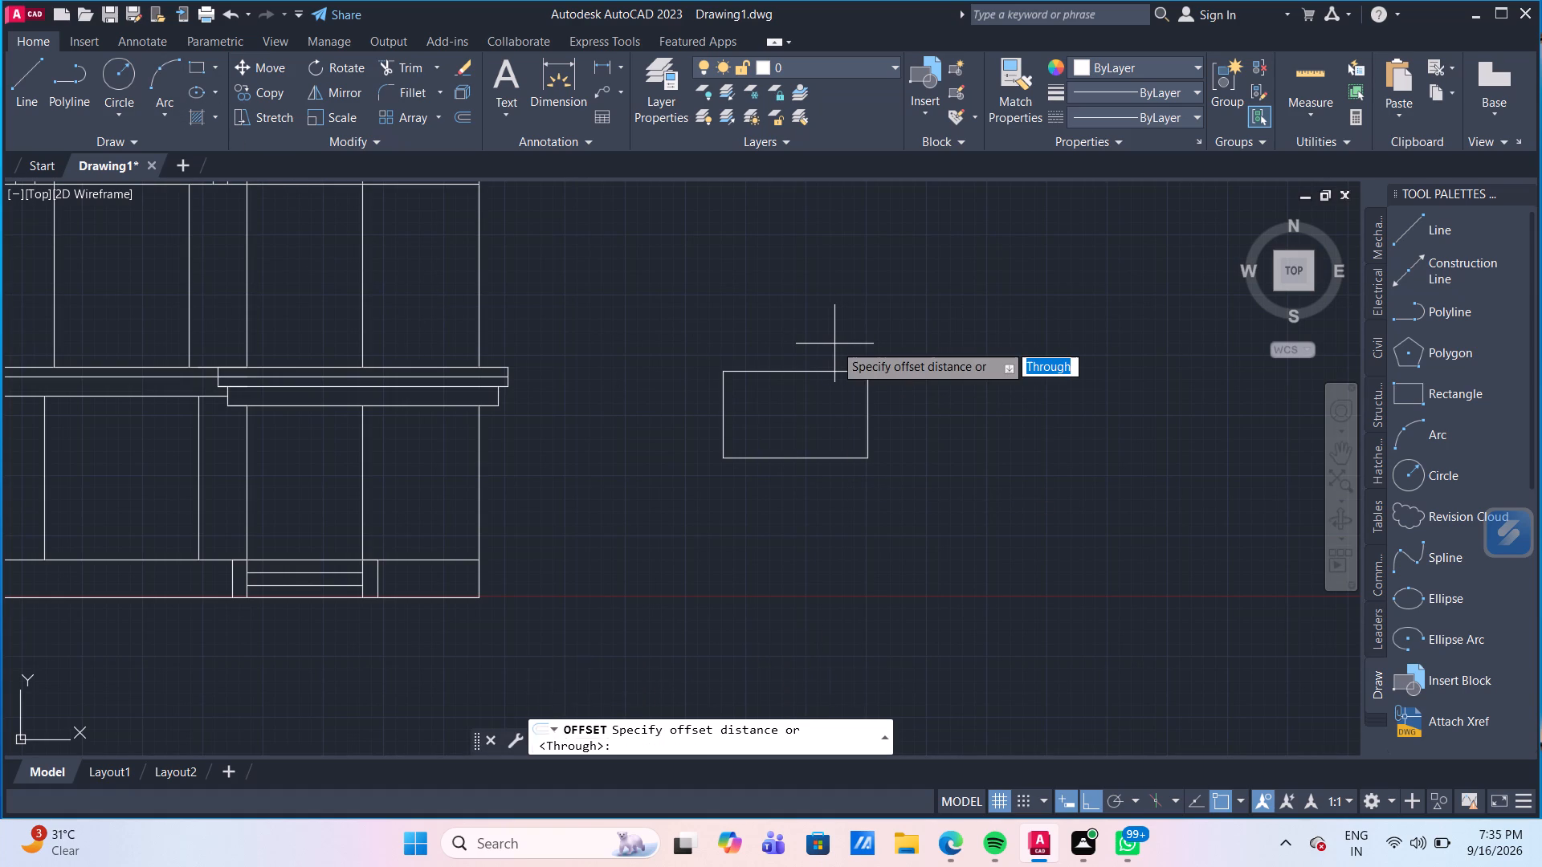
key("Return")
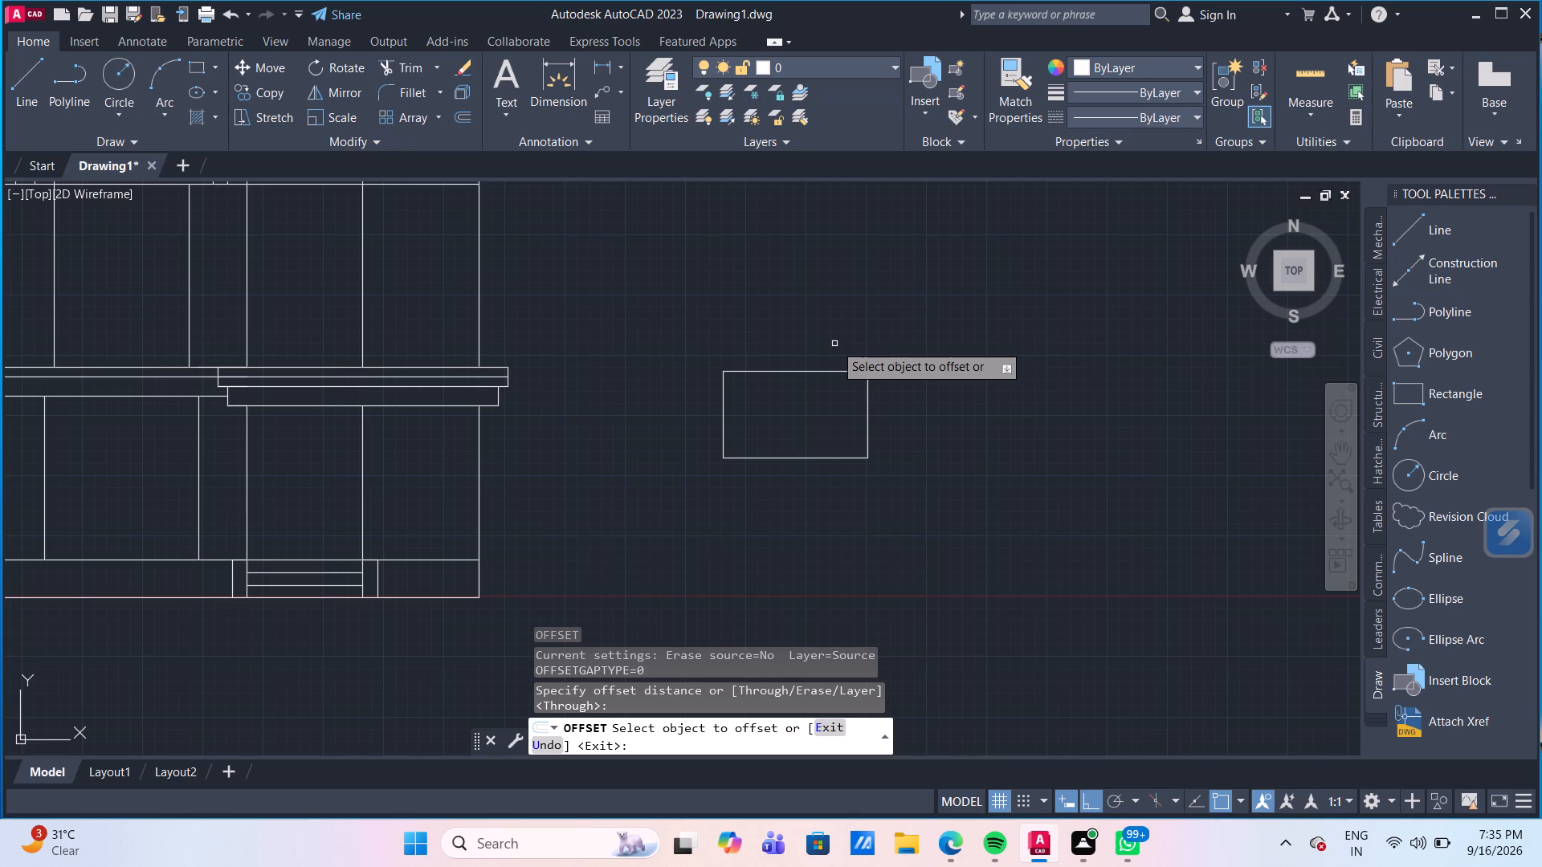
scroll(820, 381, "up", 2)
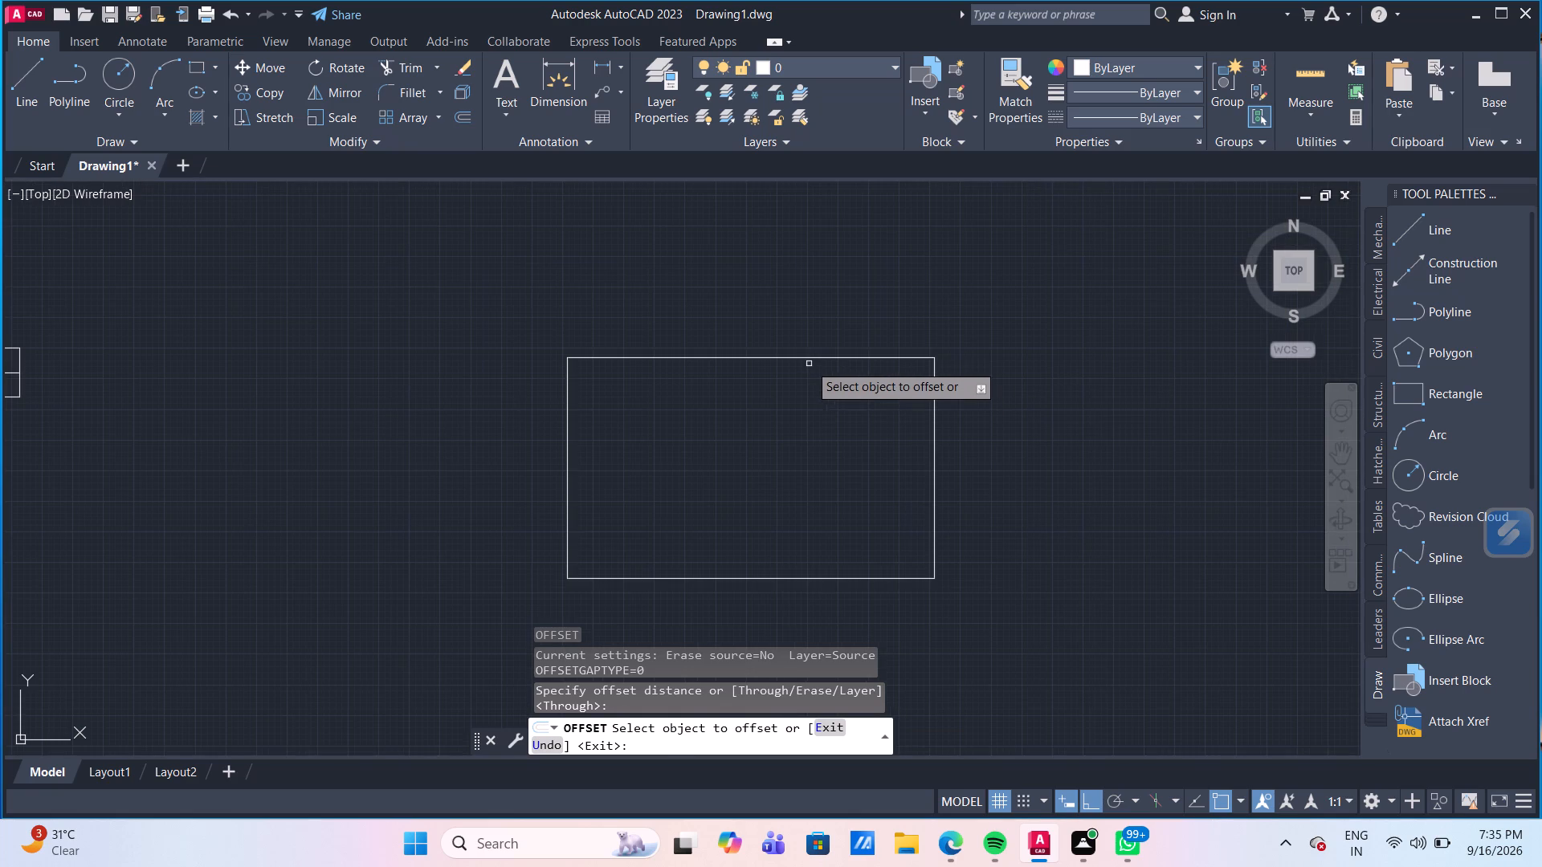
left_click_drag(806, 357, 806, 365)
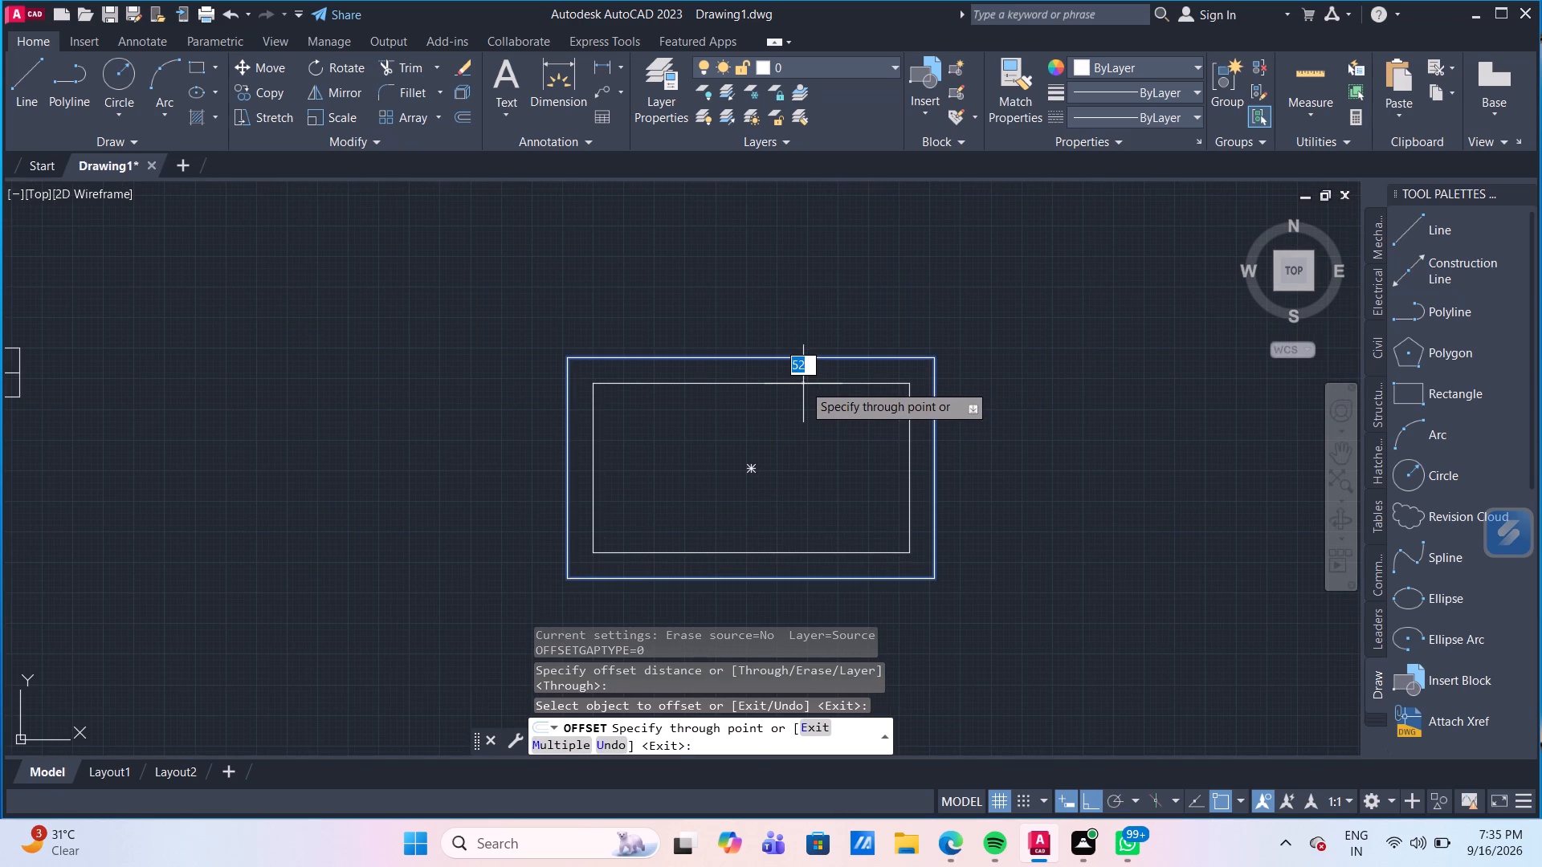
type("25")
key("Return")
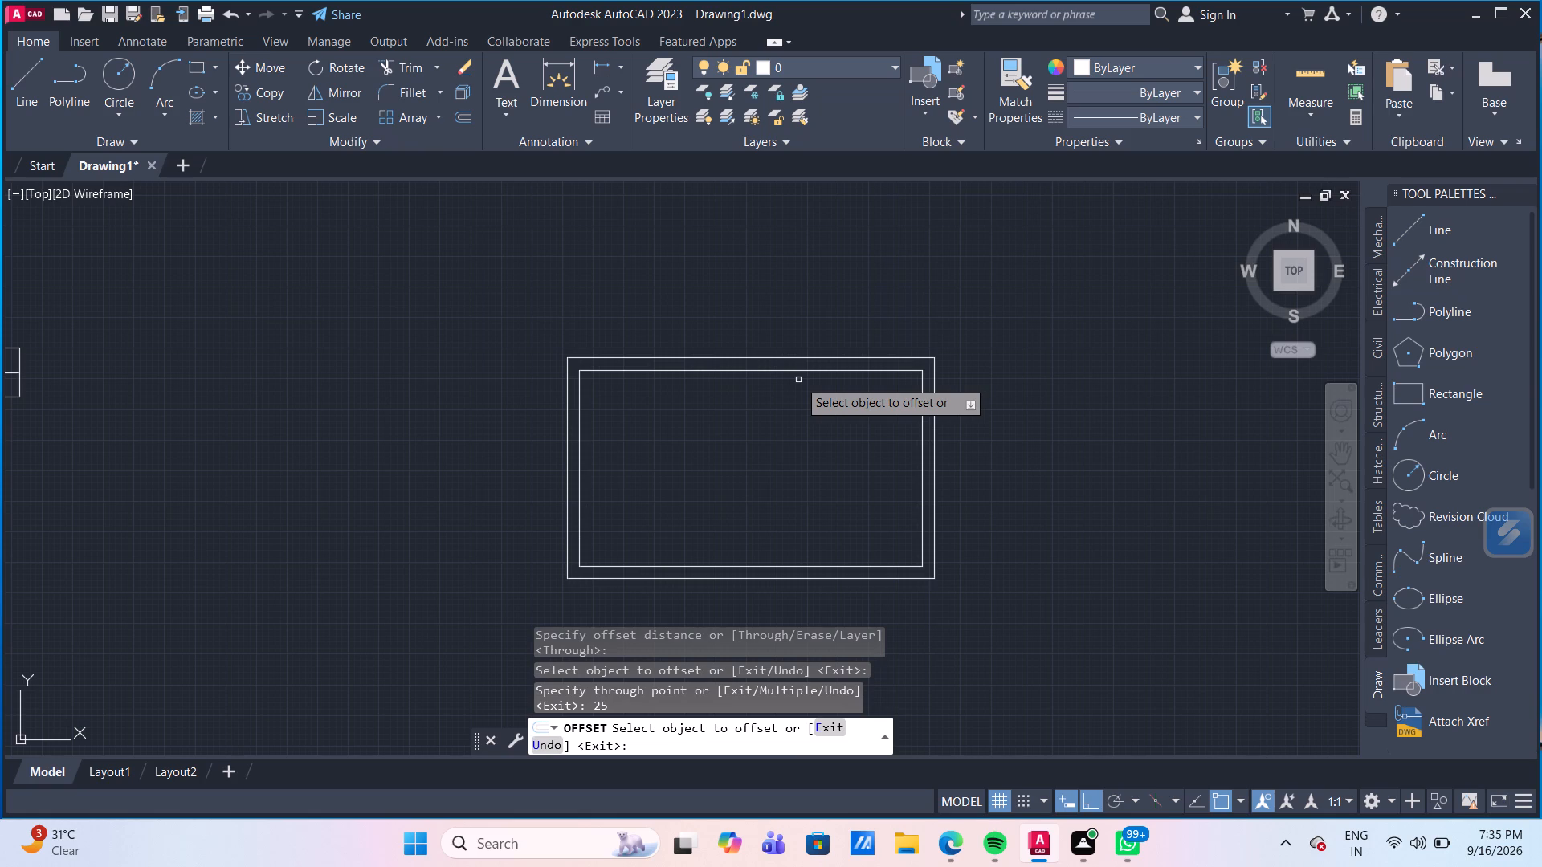
Offset the inner rectangle another 25 mm inward to form a third nested outline.
scroll(798, 380, "down", 5)
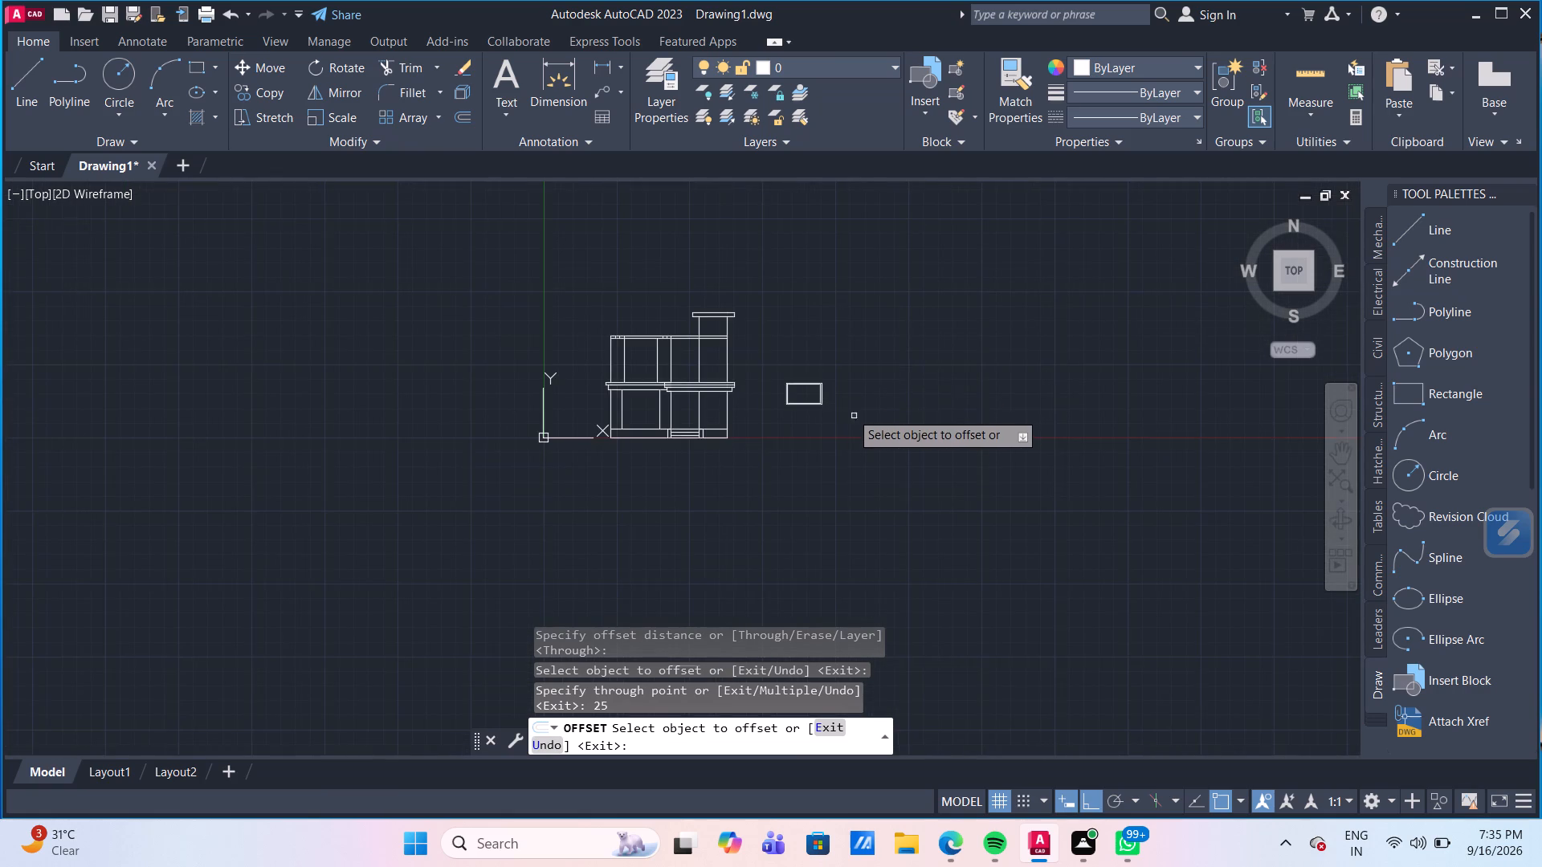
scroll(846, 407, "up", 2)
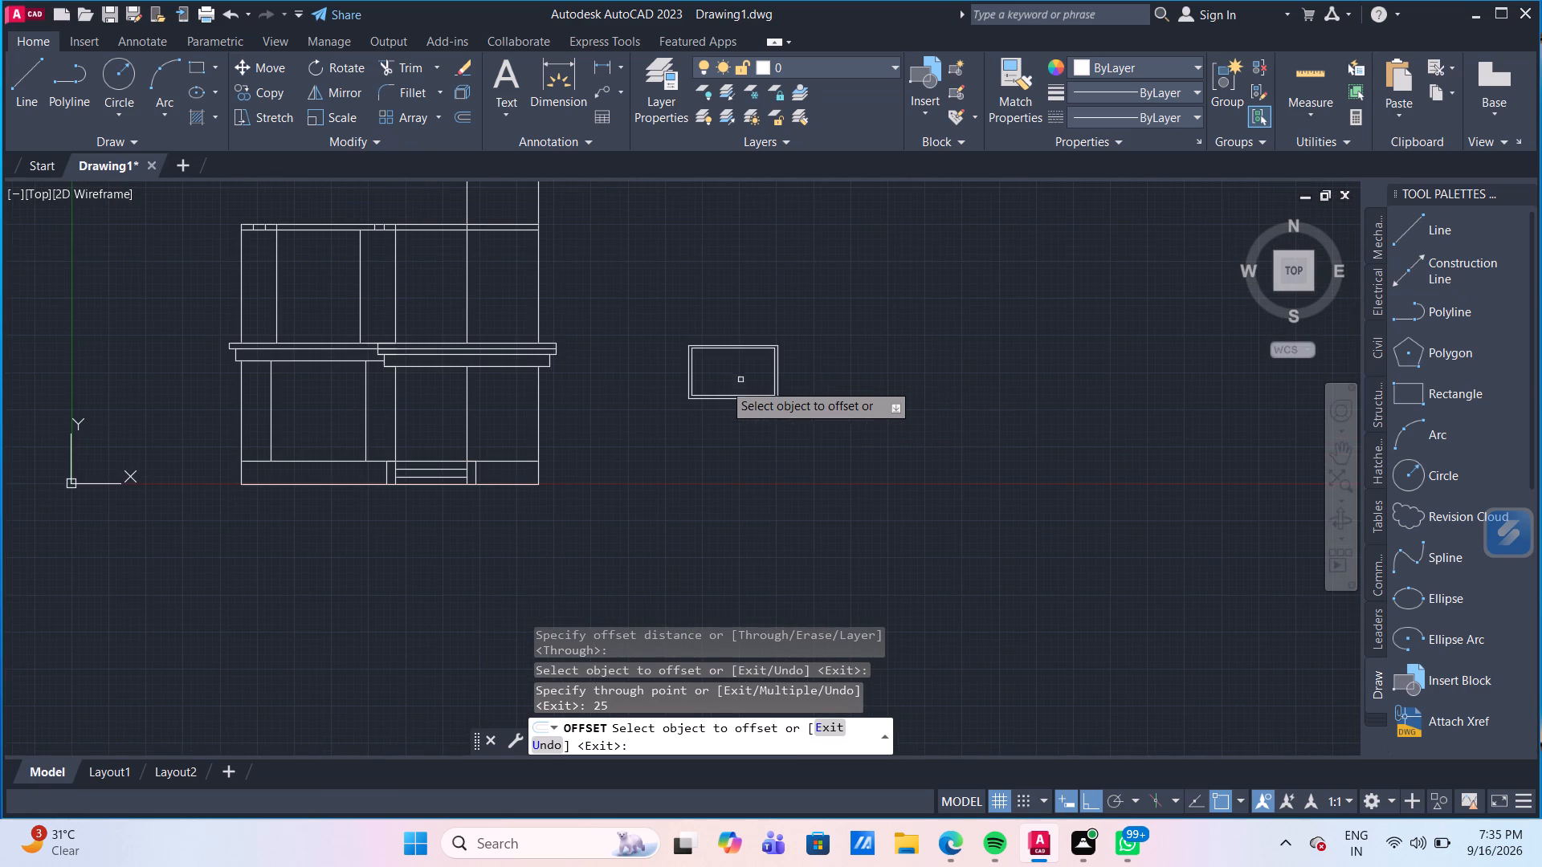
scroll(714, 384, "up", 2)
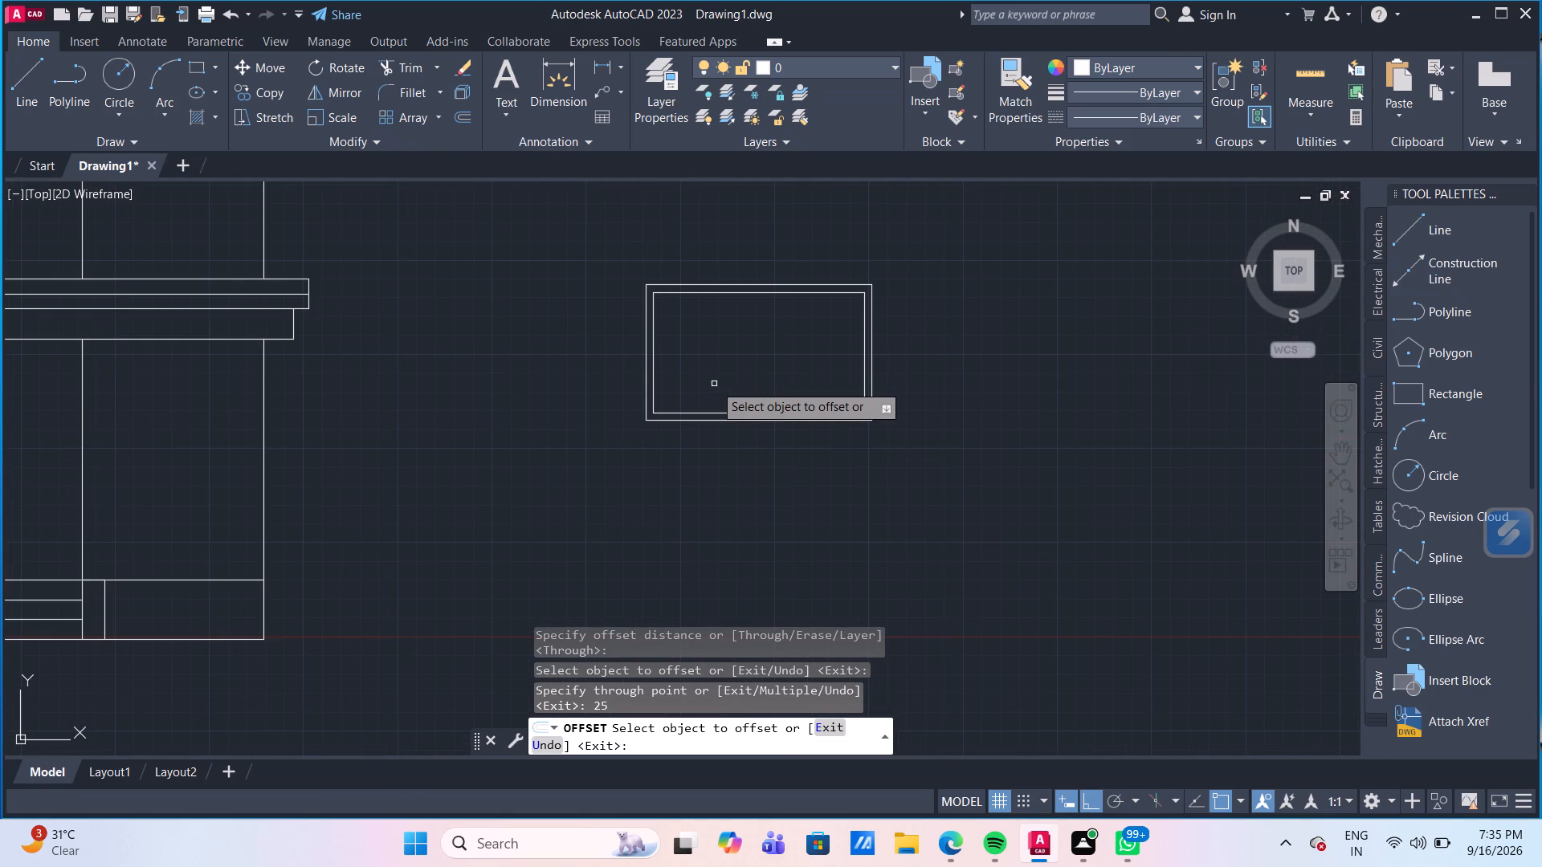
left_click(744, 295)
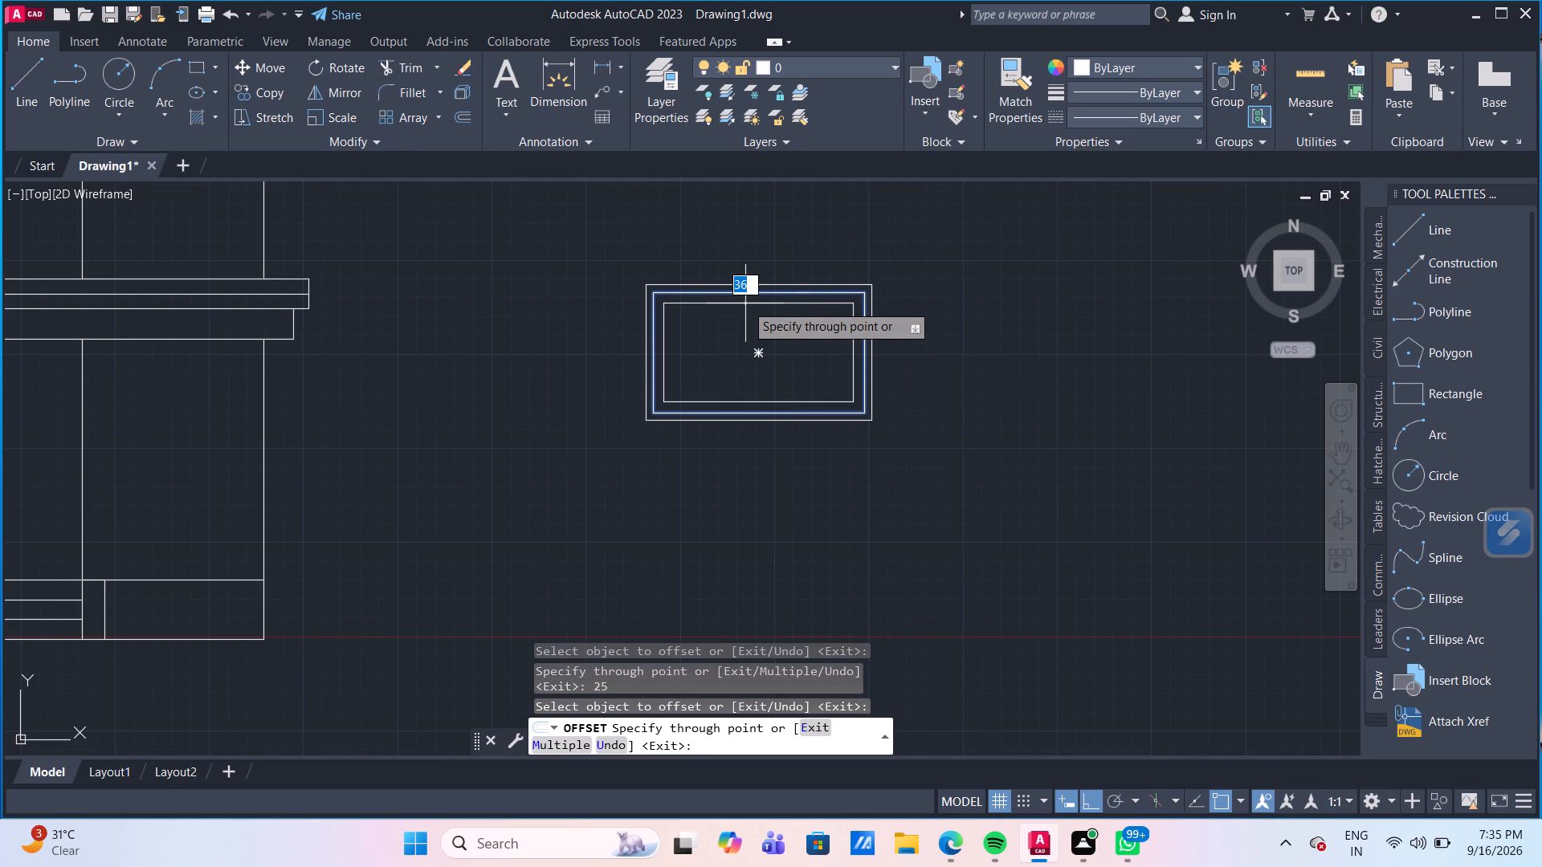
type("25")
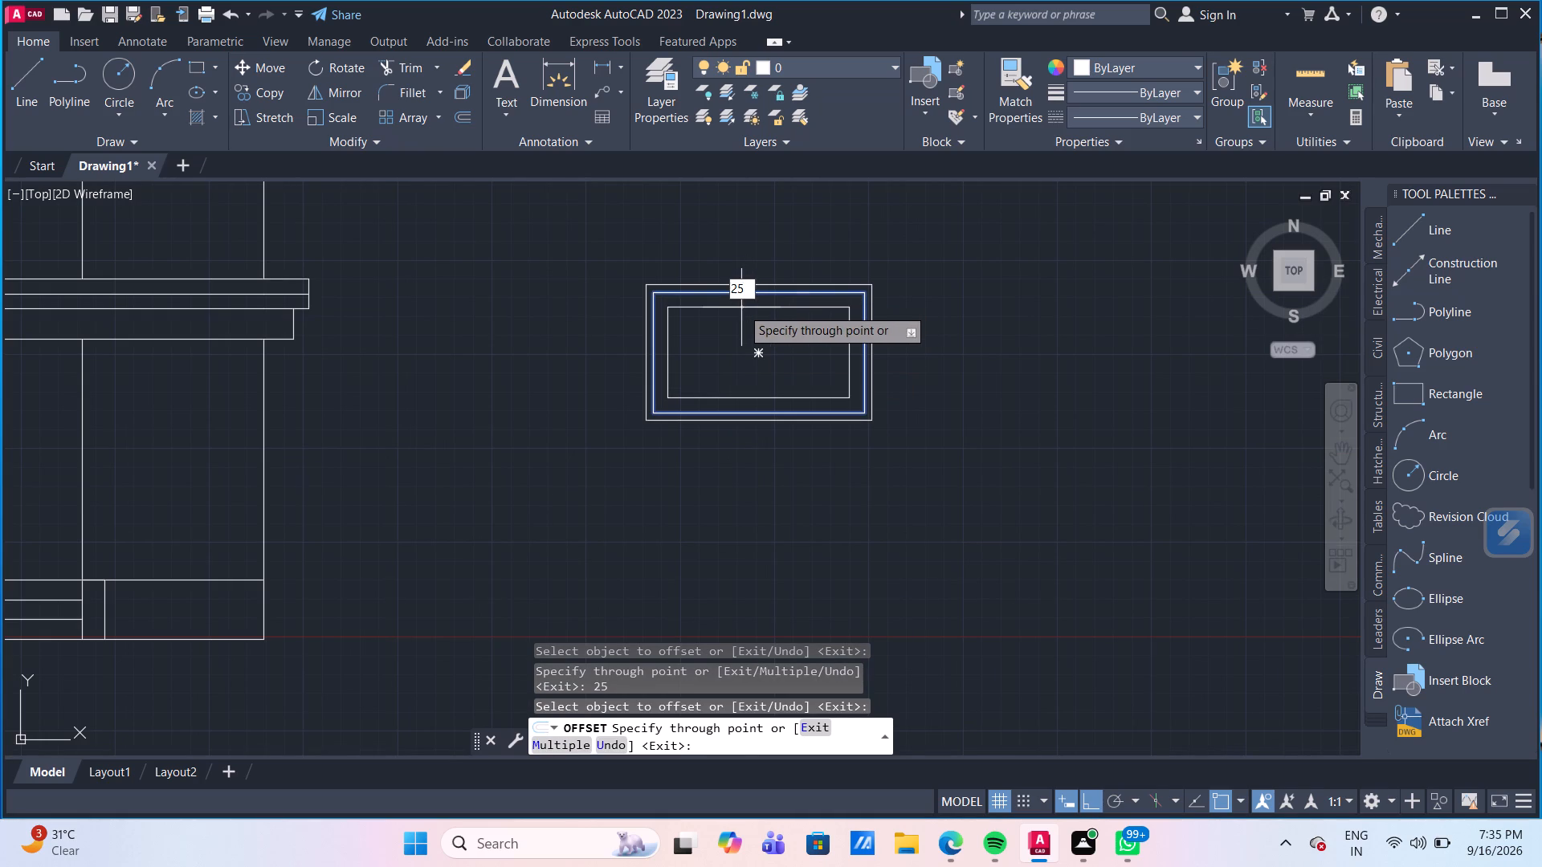
key("Return")
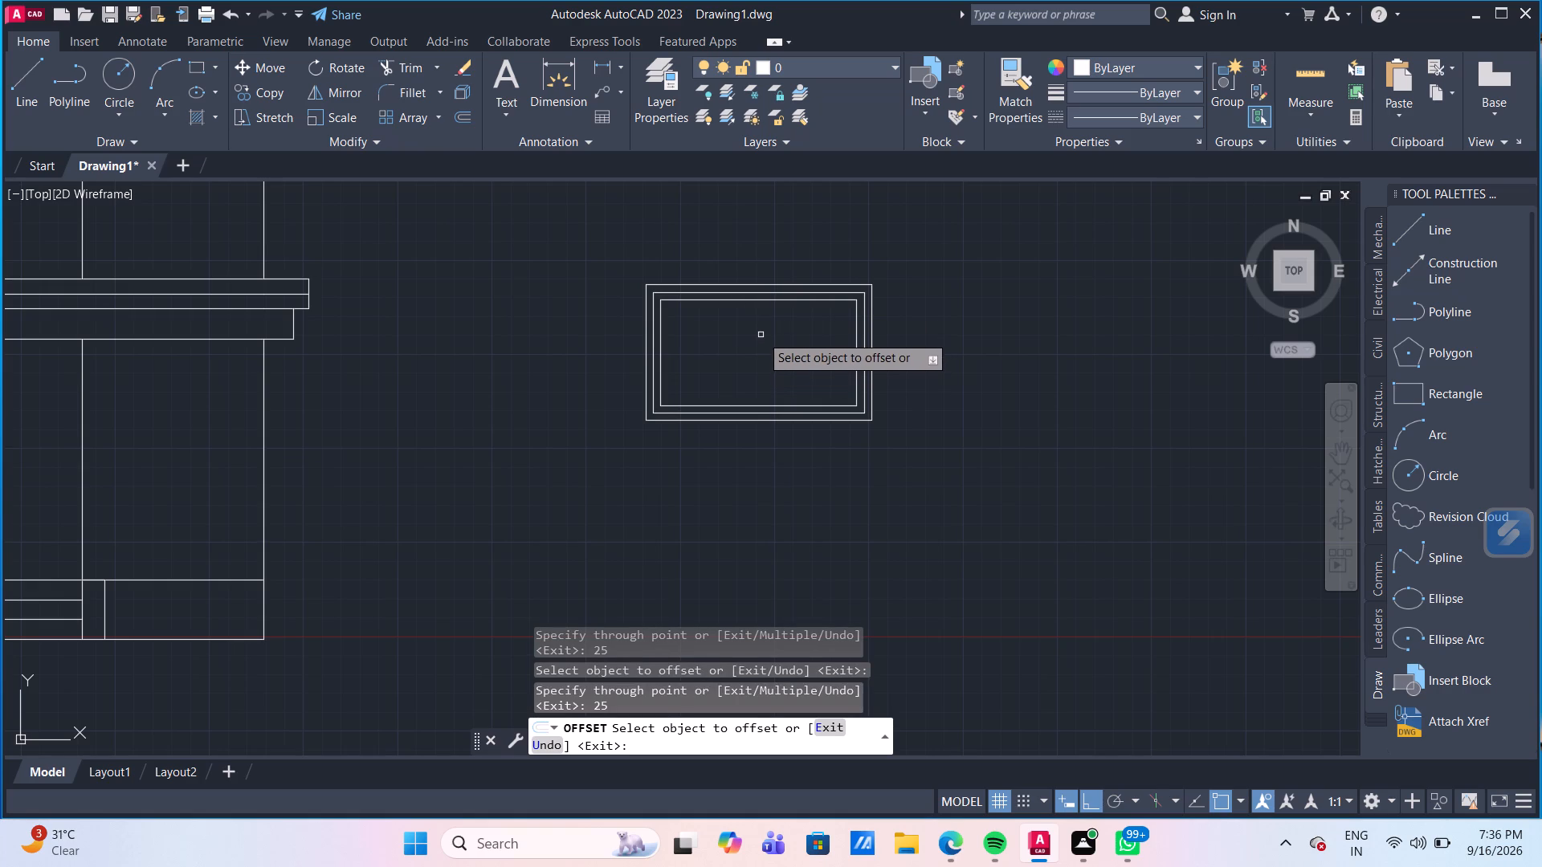
key("Escape")
Quick-measure the width and height of the innermost rectangle.
scroll(761, 333, "up", 2)
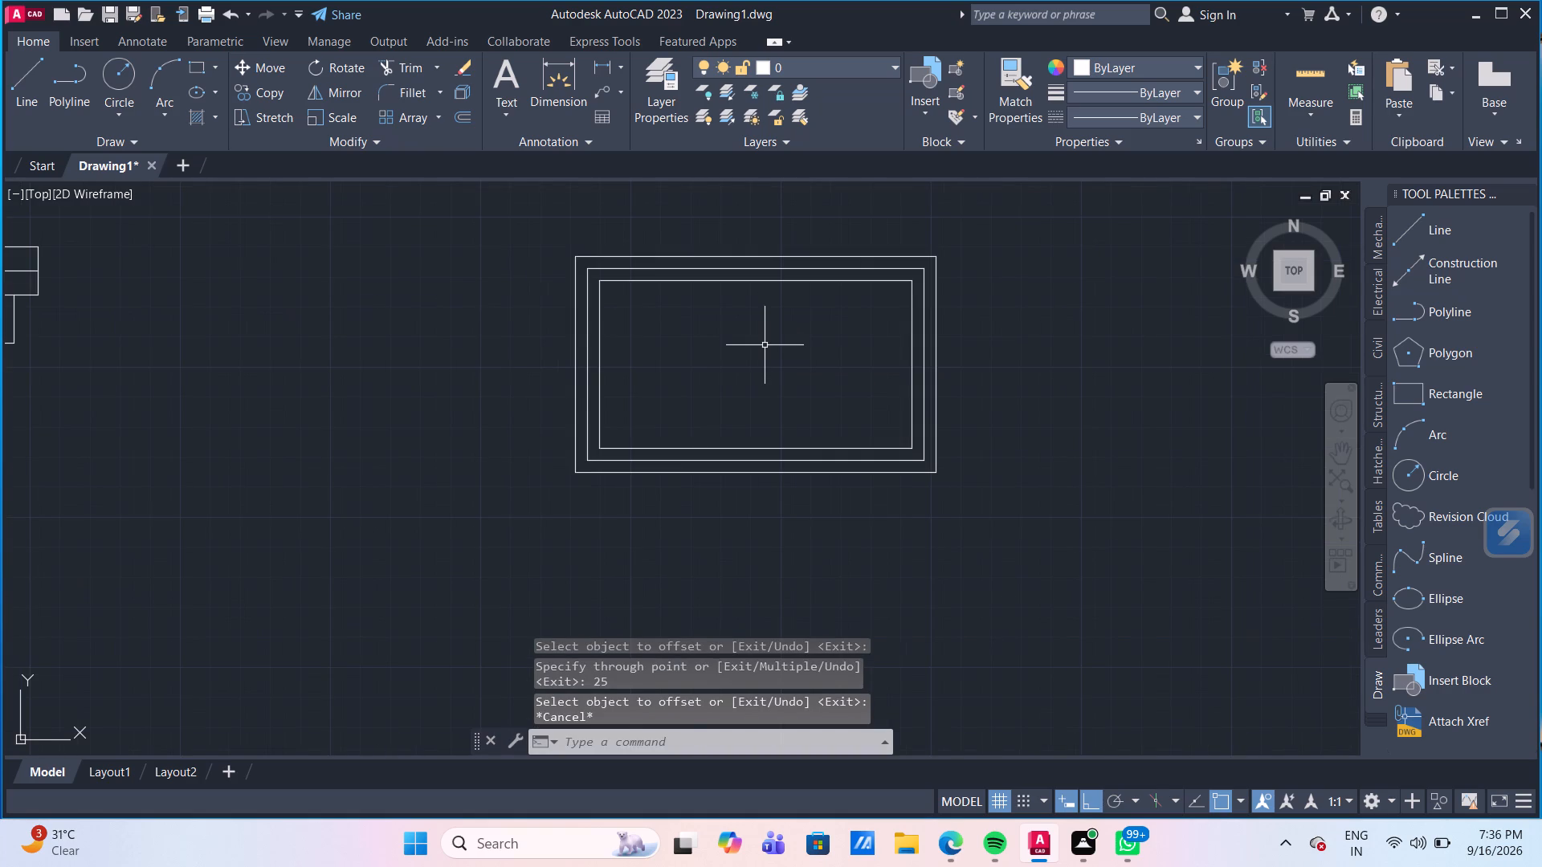
middle_click(767, 354)
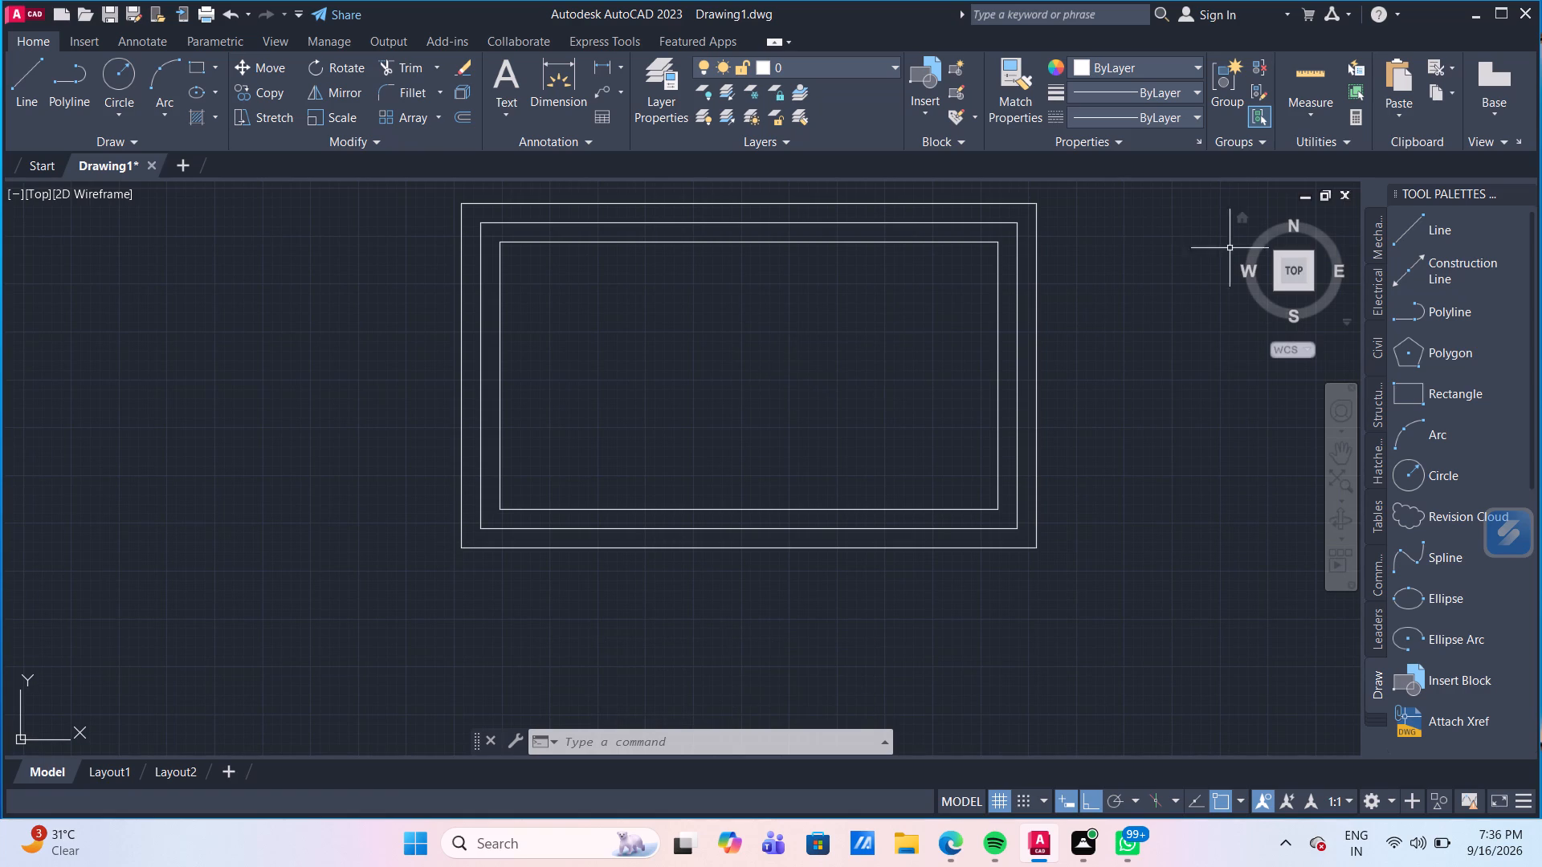
left_click(1302, 74)
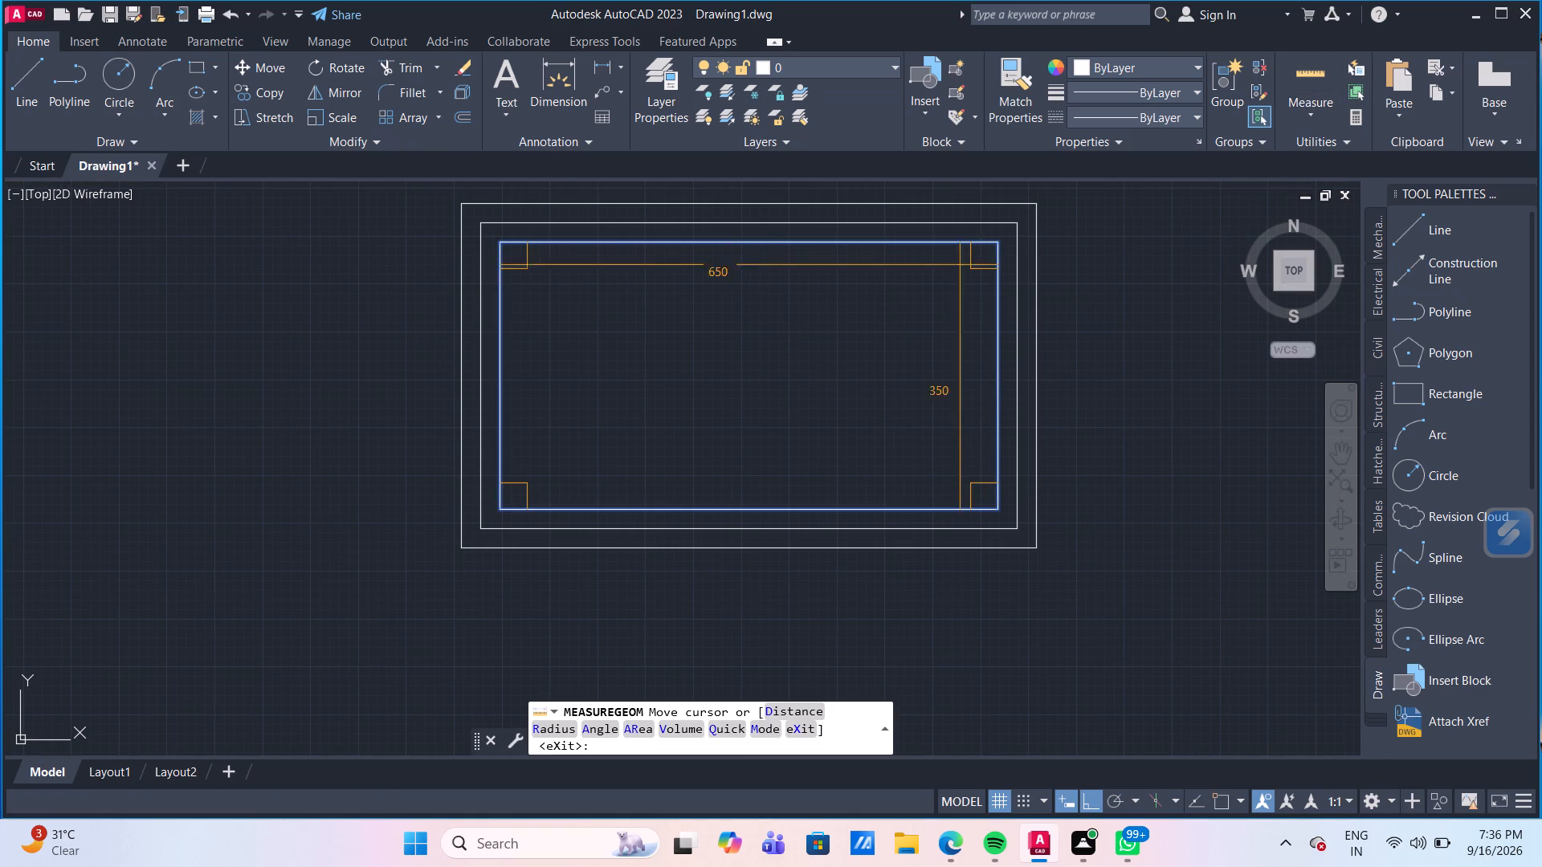
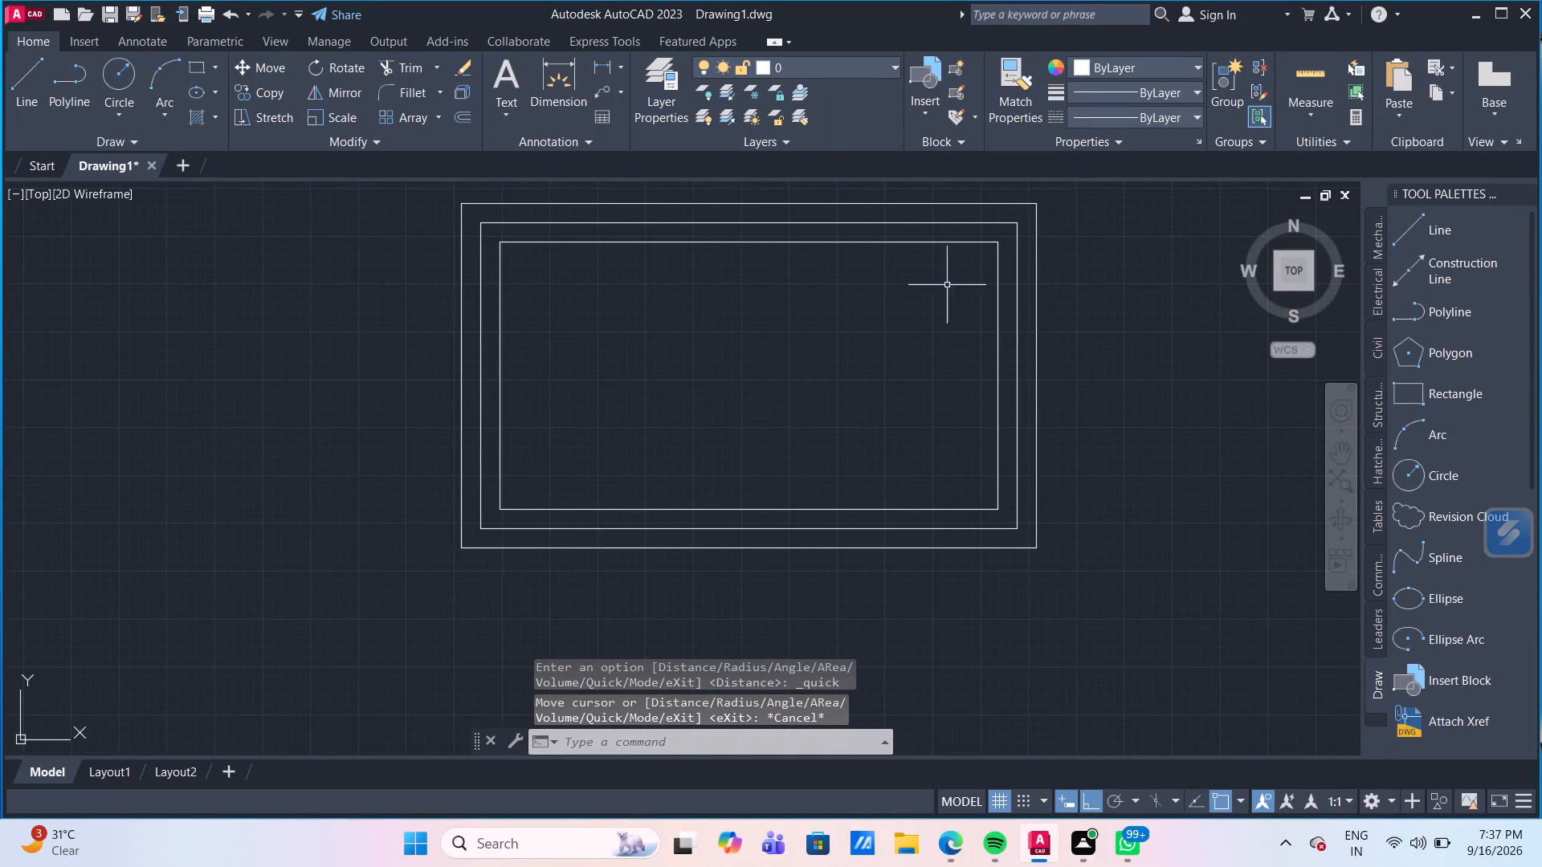
Explode the innermost rectangle of the framed element into separate lines.
left_click(999, 306)
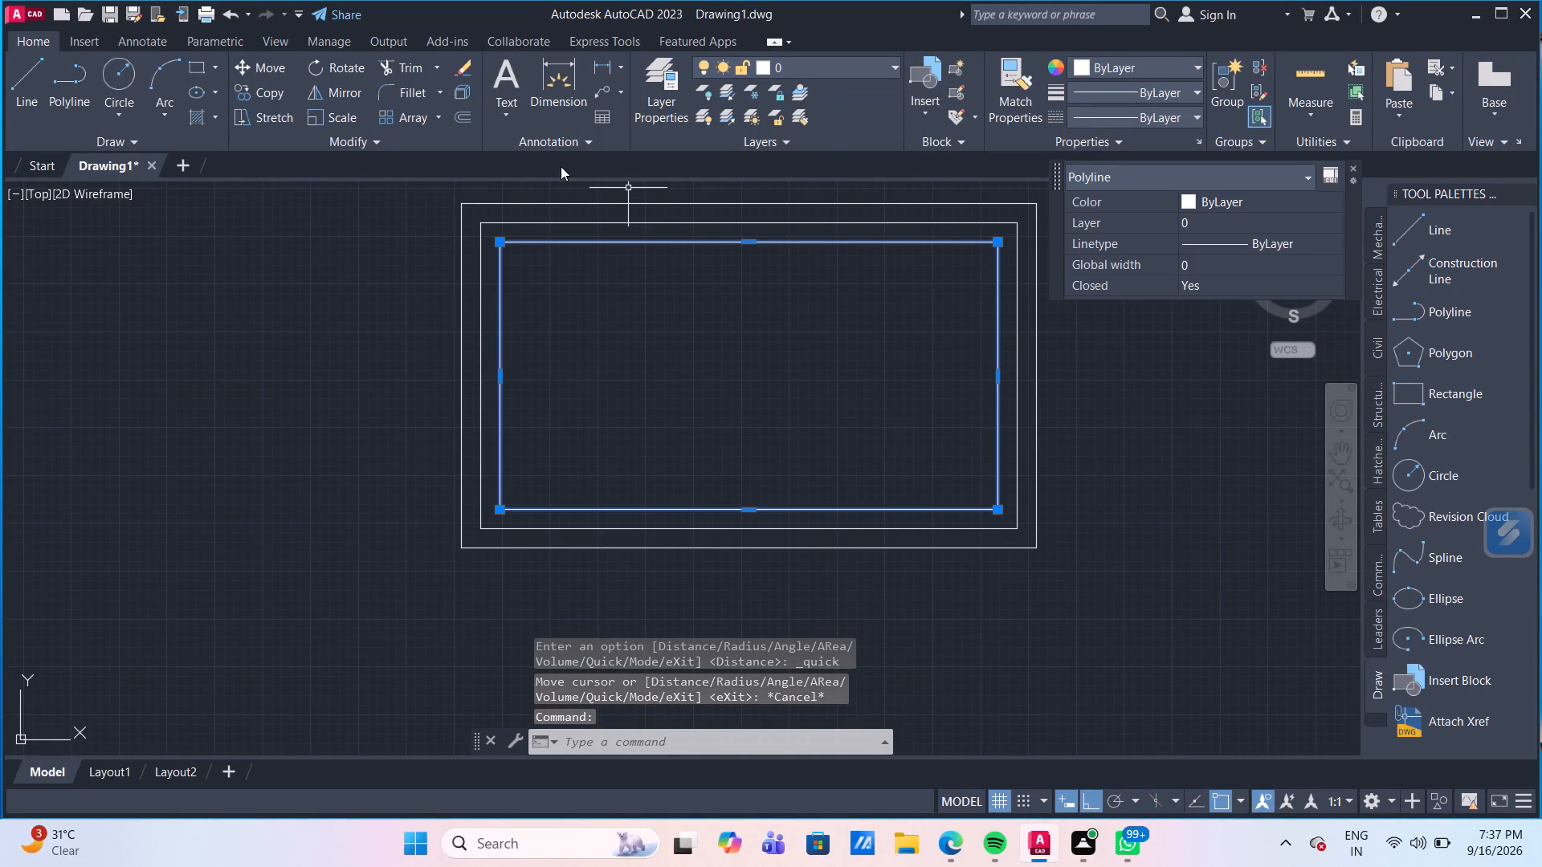
left_click(464, 95)
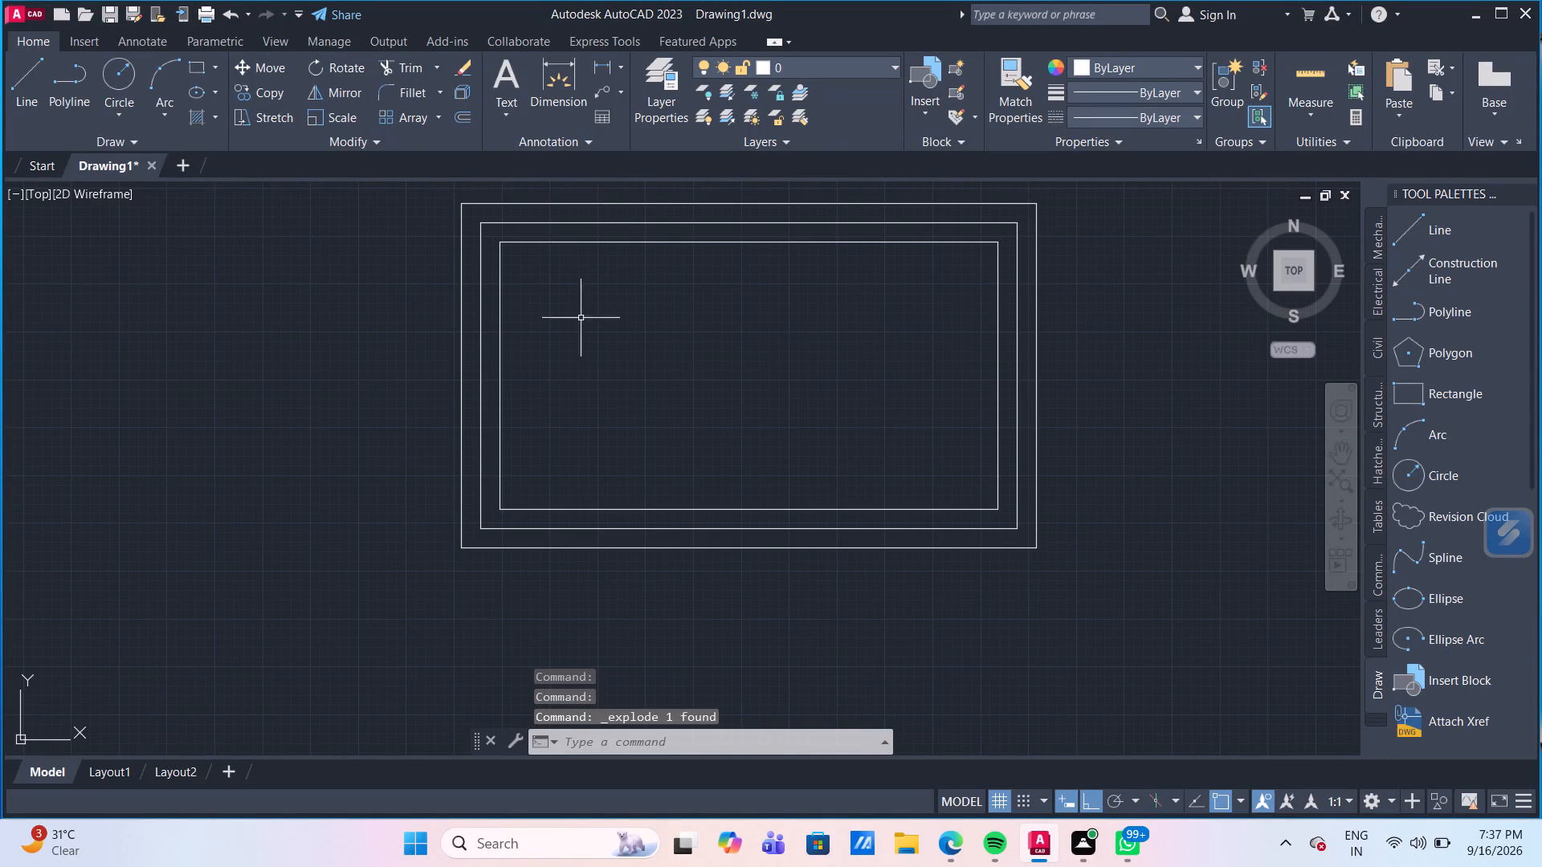
Offset the innermost rectangle's top edge 50 mm downward, and offset the resulting line another 50 mm downward.
type(".O")
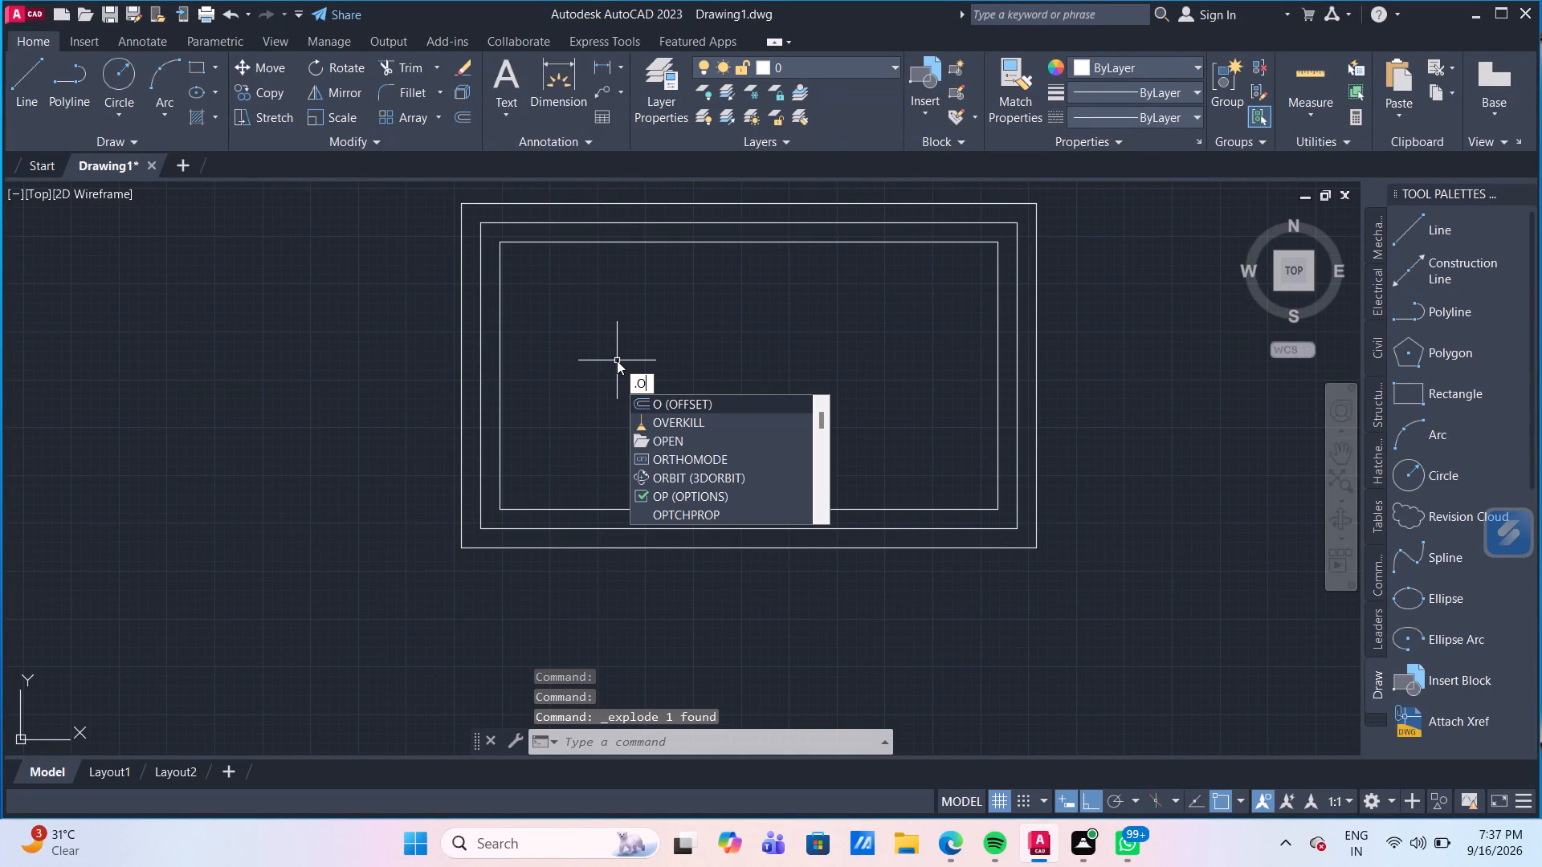
key("BackSpace")
key("BackSpace")
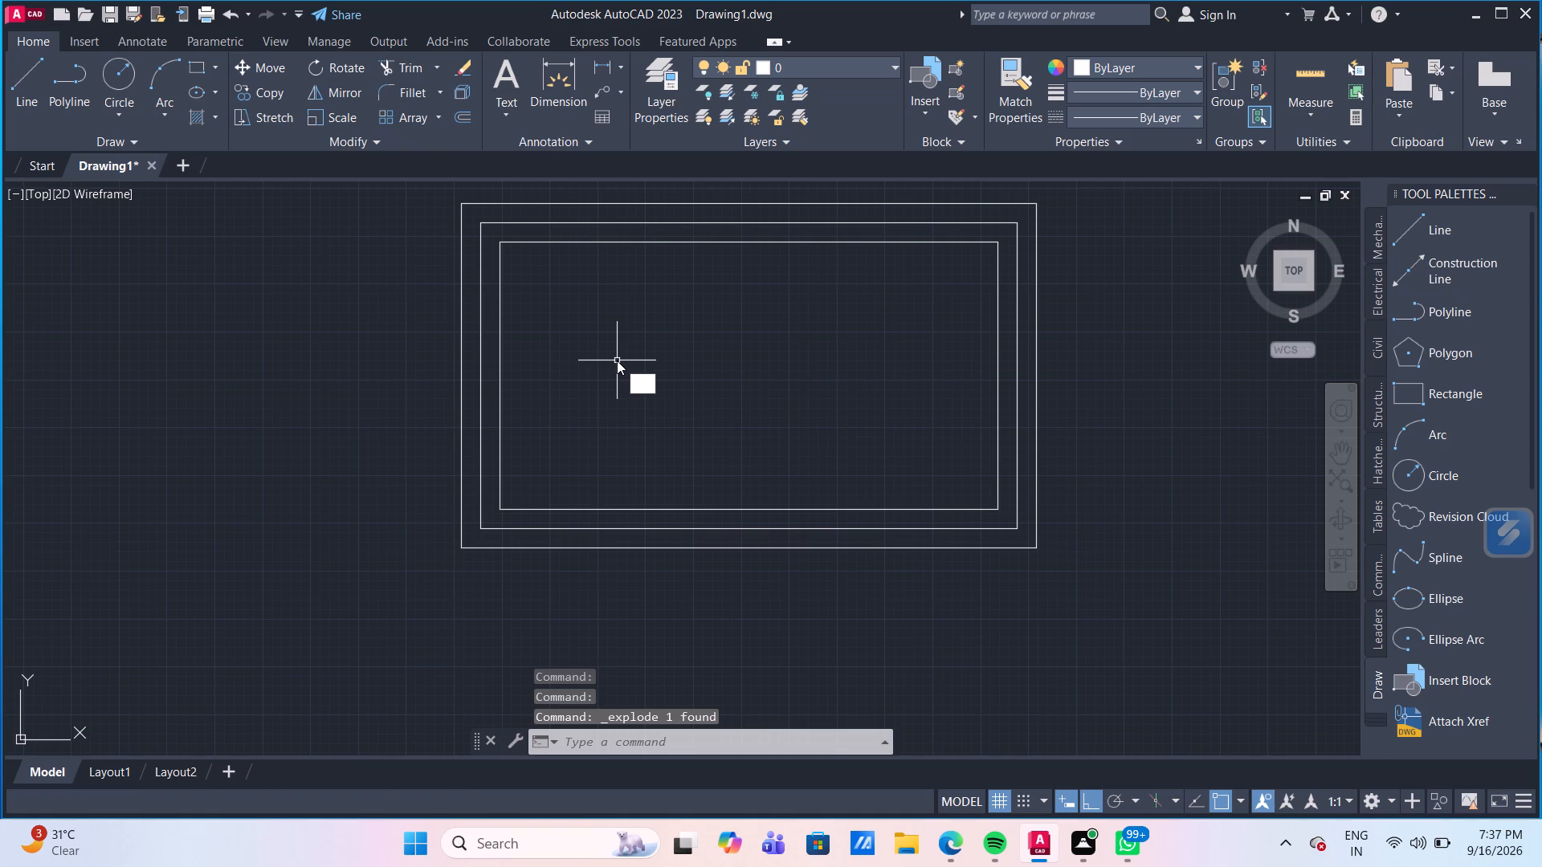
key("o")
key("Return")
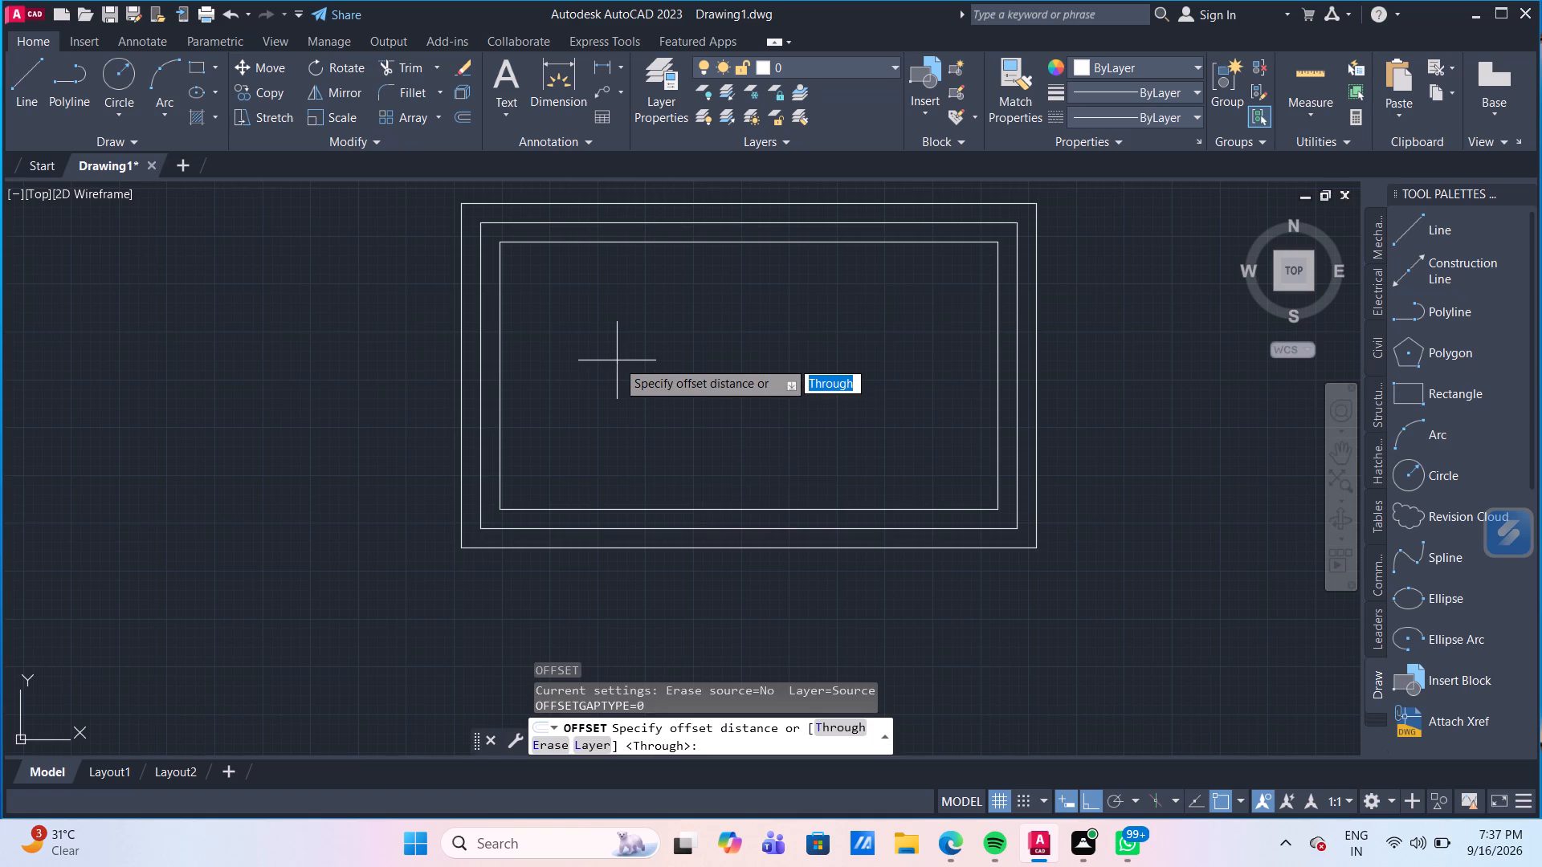
key("Return")
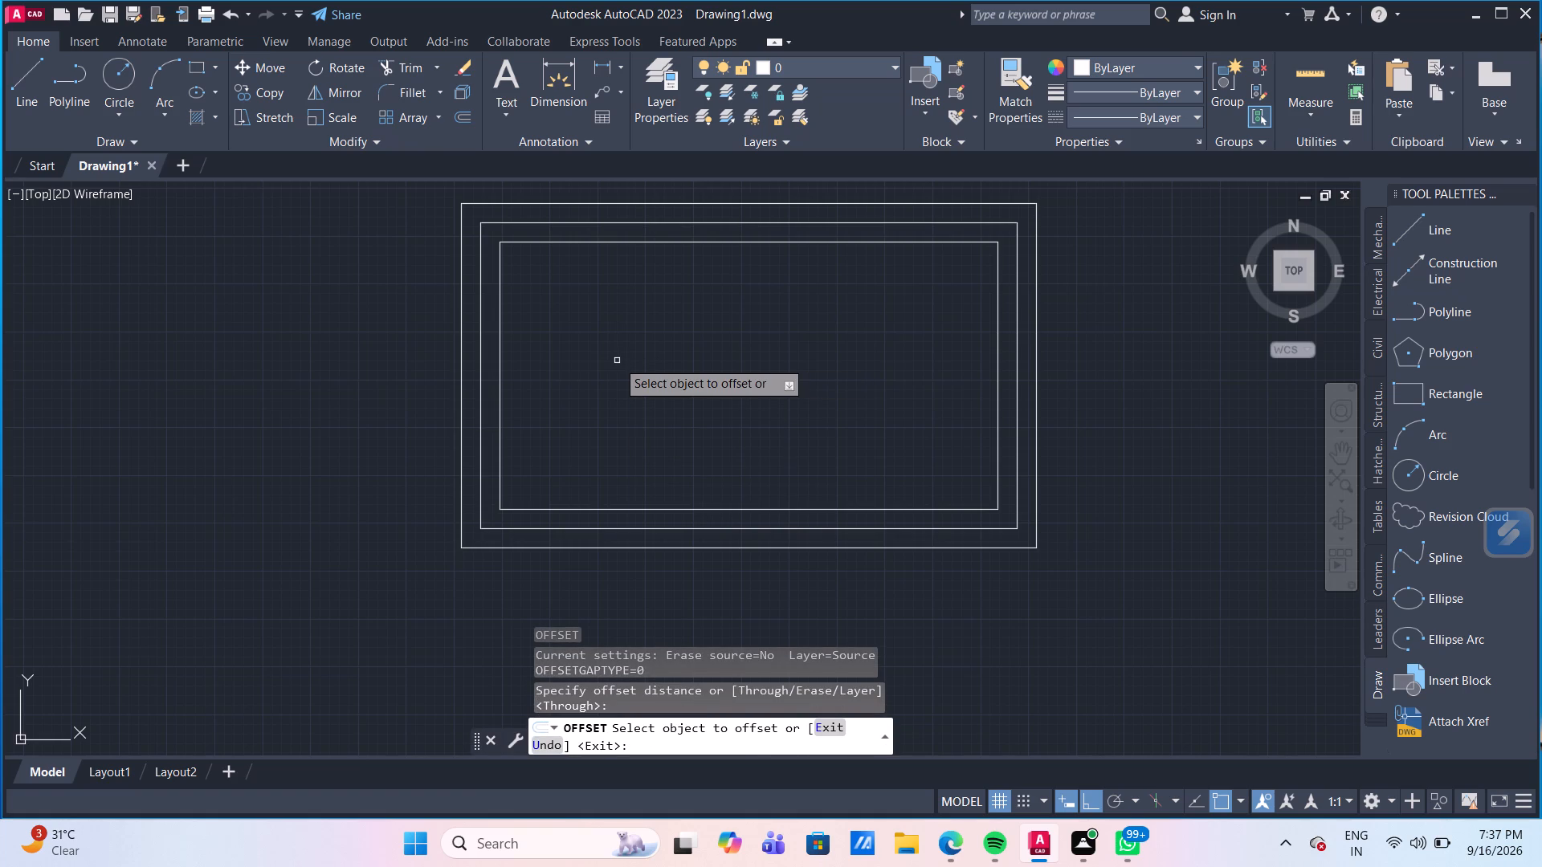
left_click(916, 242)
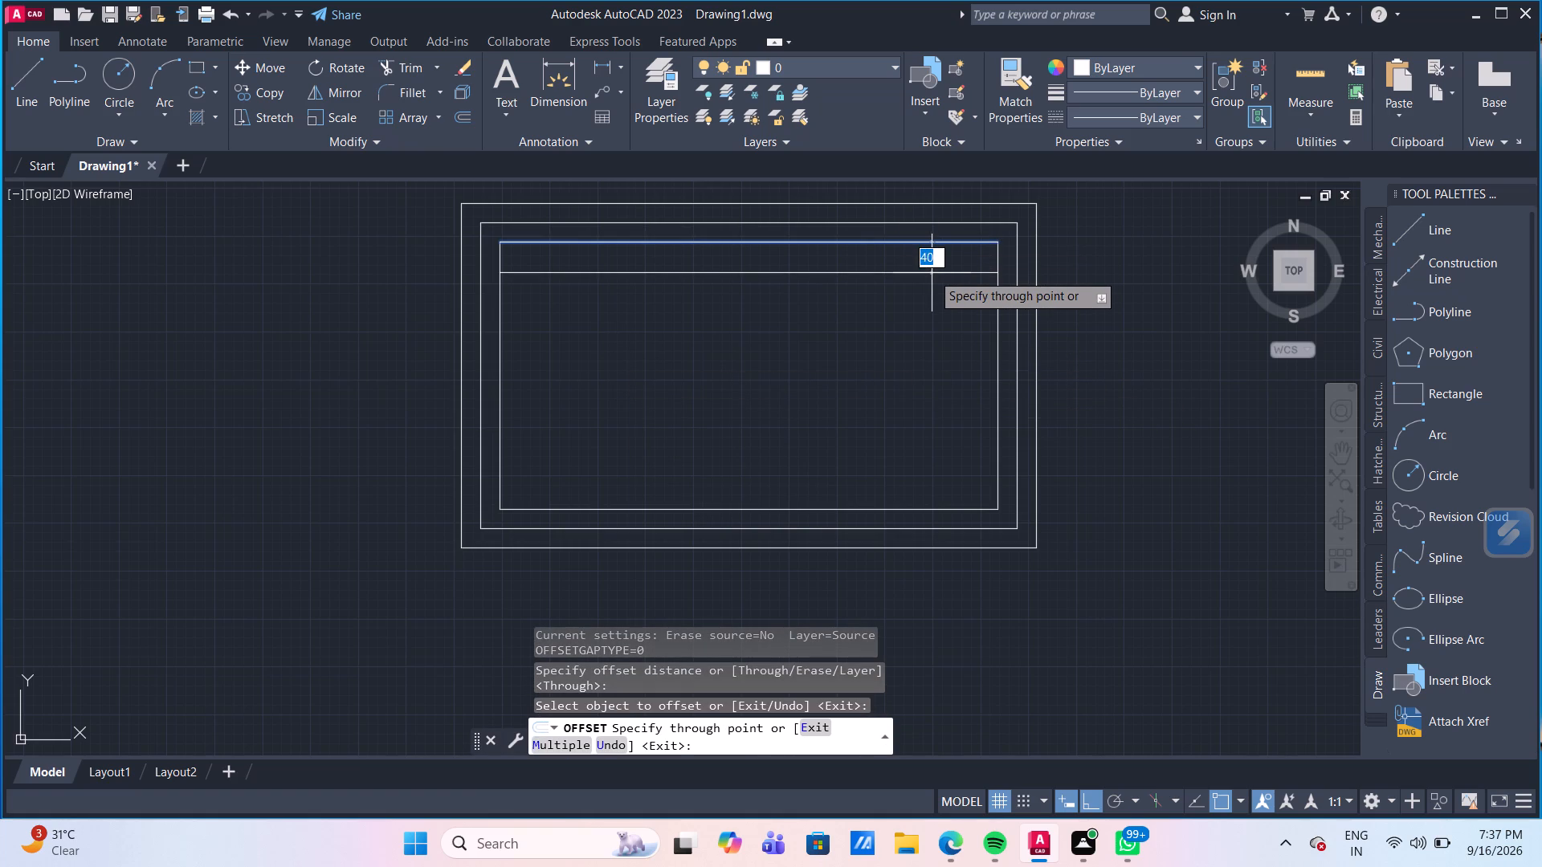
type("50")
key("Return")
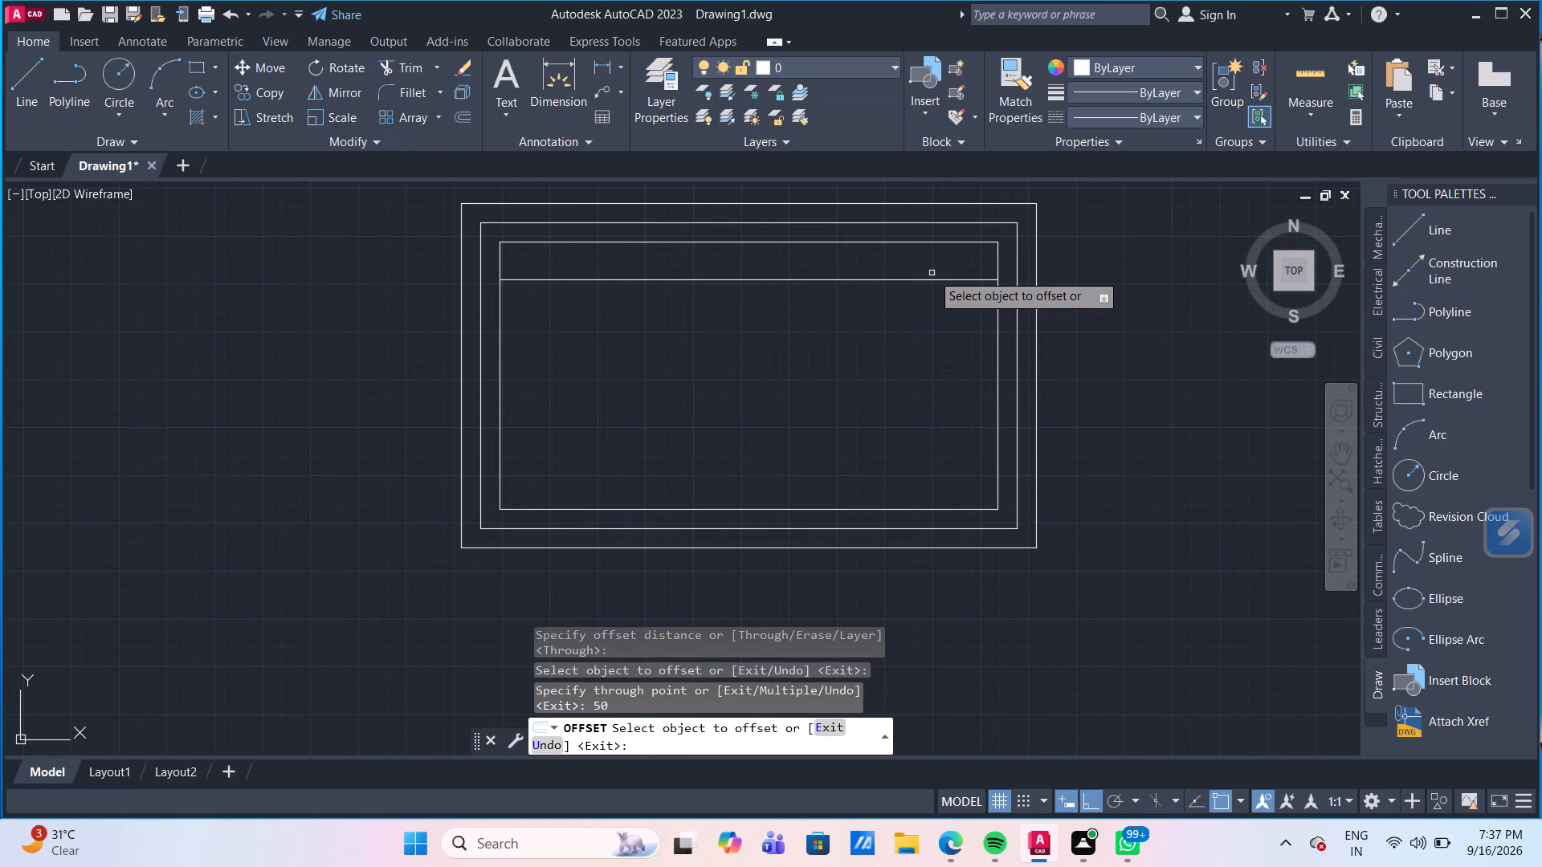
scroll(932, 277, "down", 2)
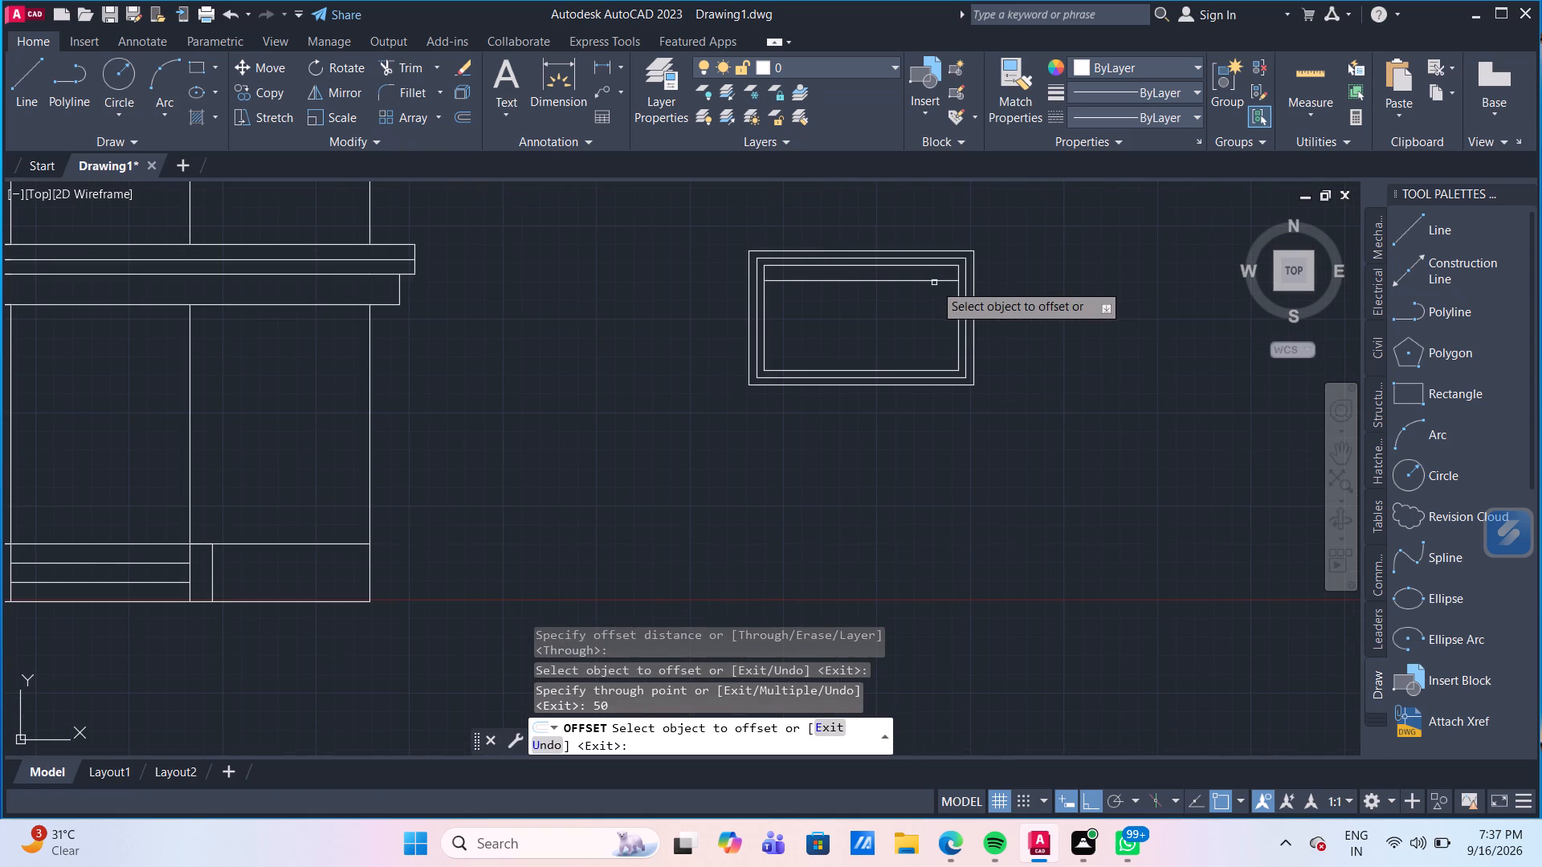
scroll(902, 301, "up", 2)
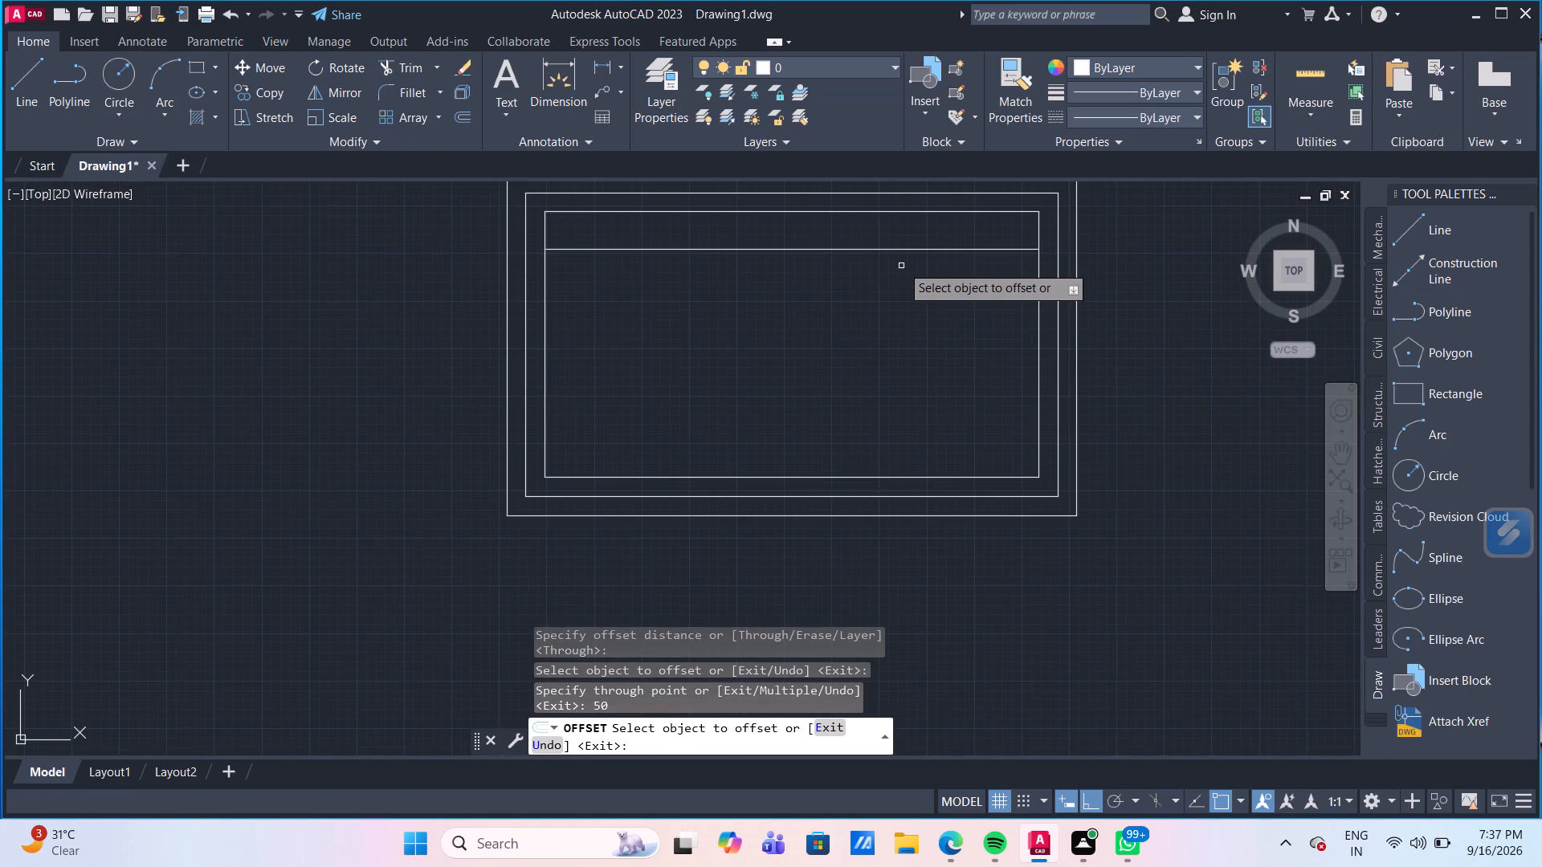
left_click(896, 250)
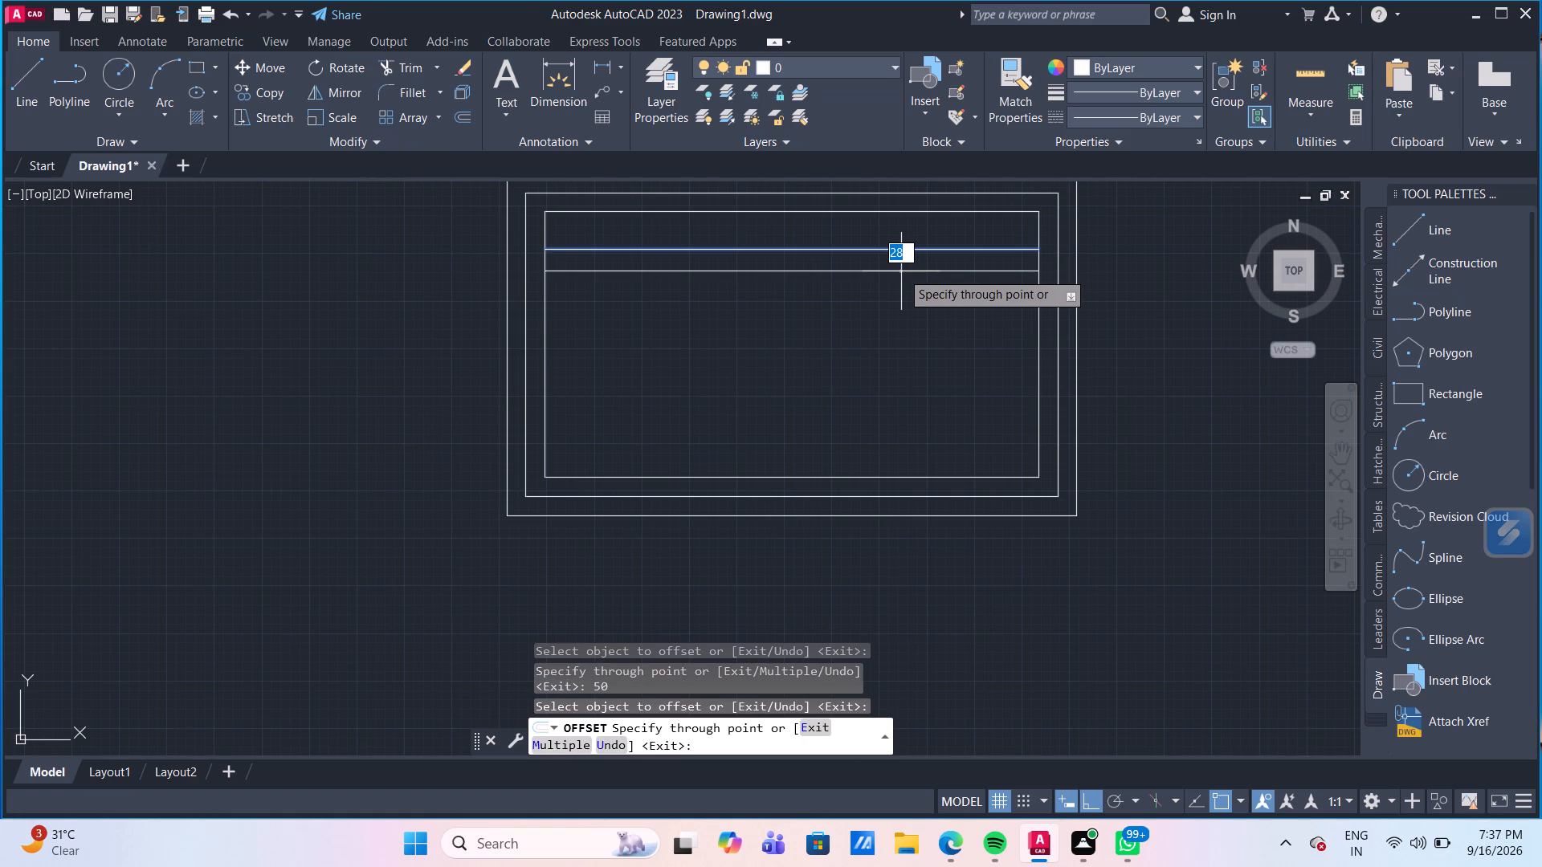
type("50")
key("Return")
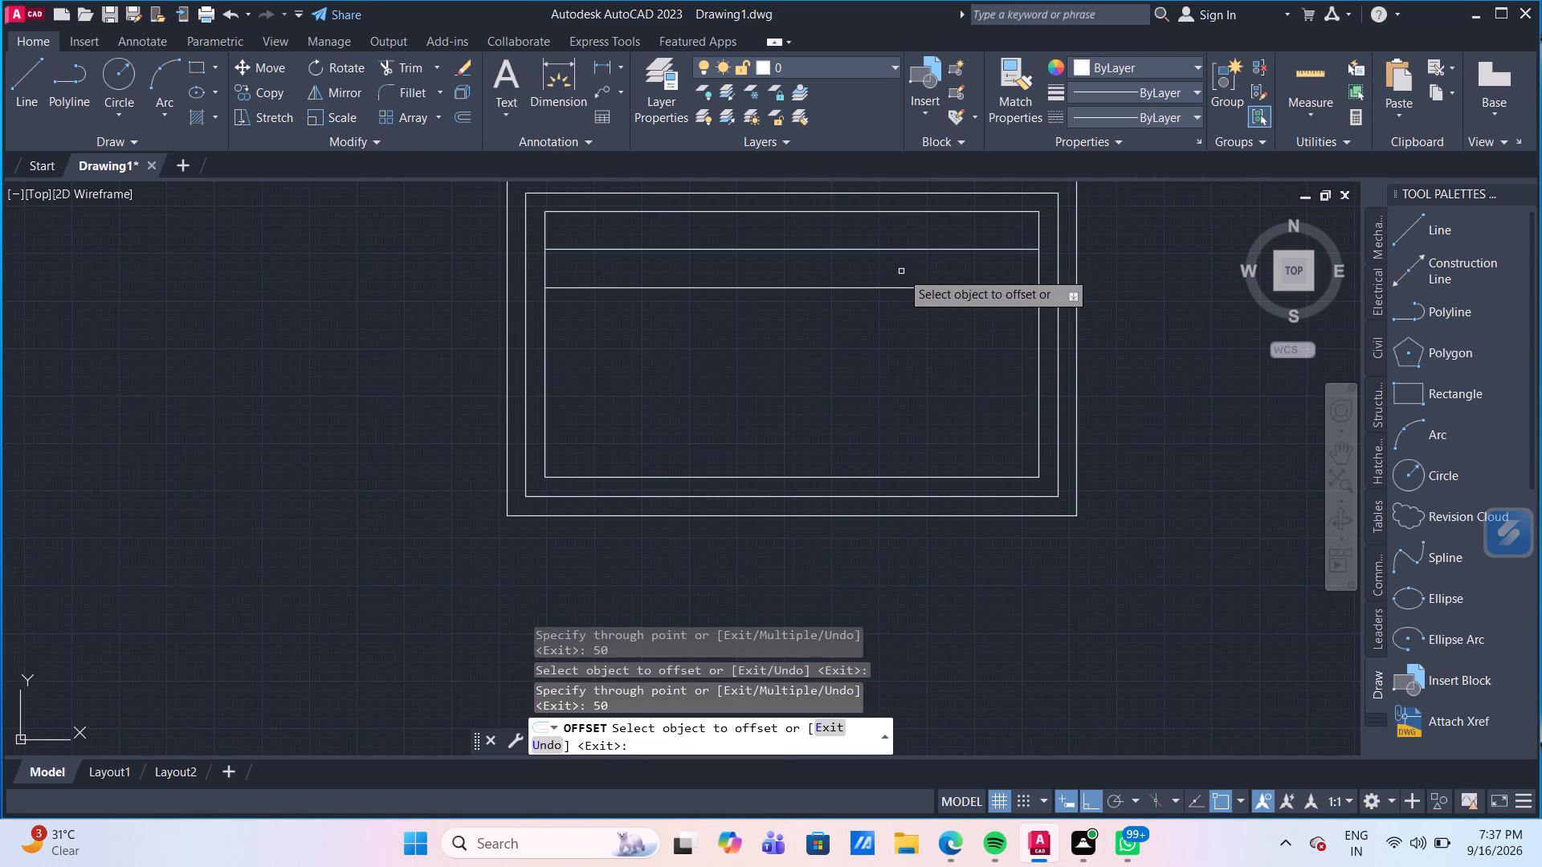
Offset the innermost rectangle's right edge leftward four times at 130 mm spacing to form four vertical dividers.
scroll(901, 272, "down", 1)
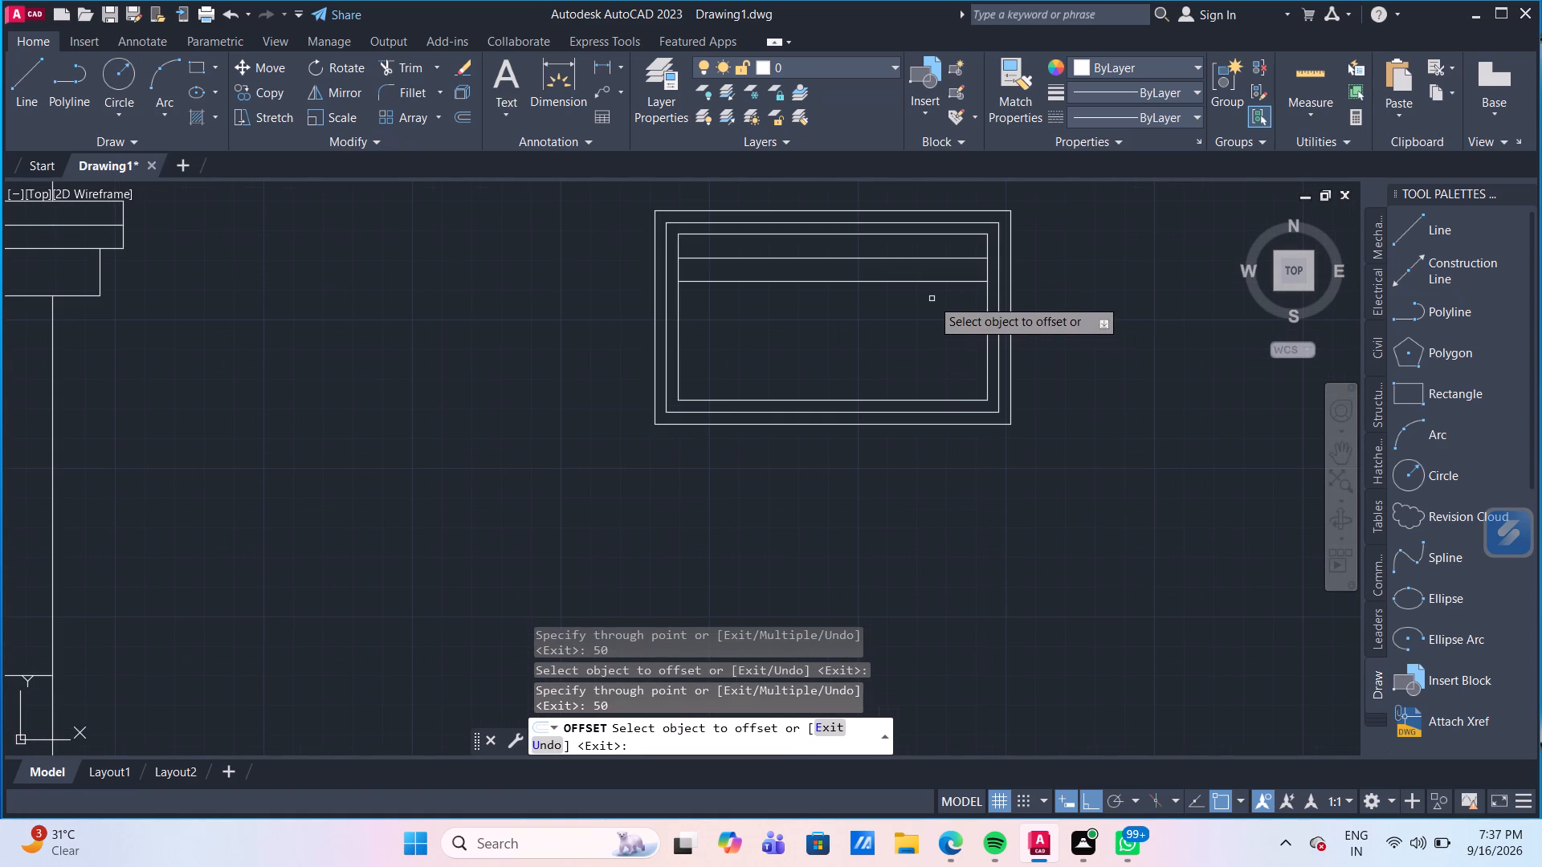
scroll(954, 298, "up", 1)
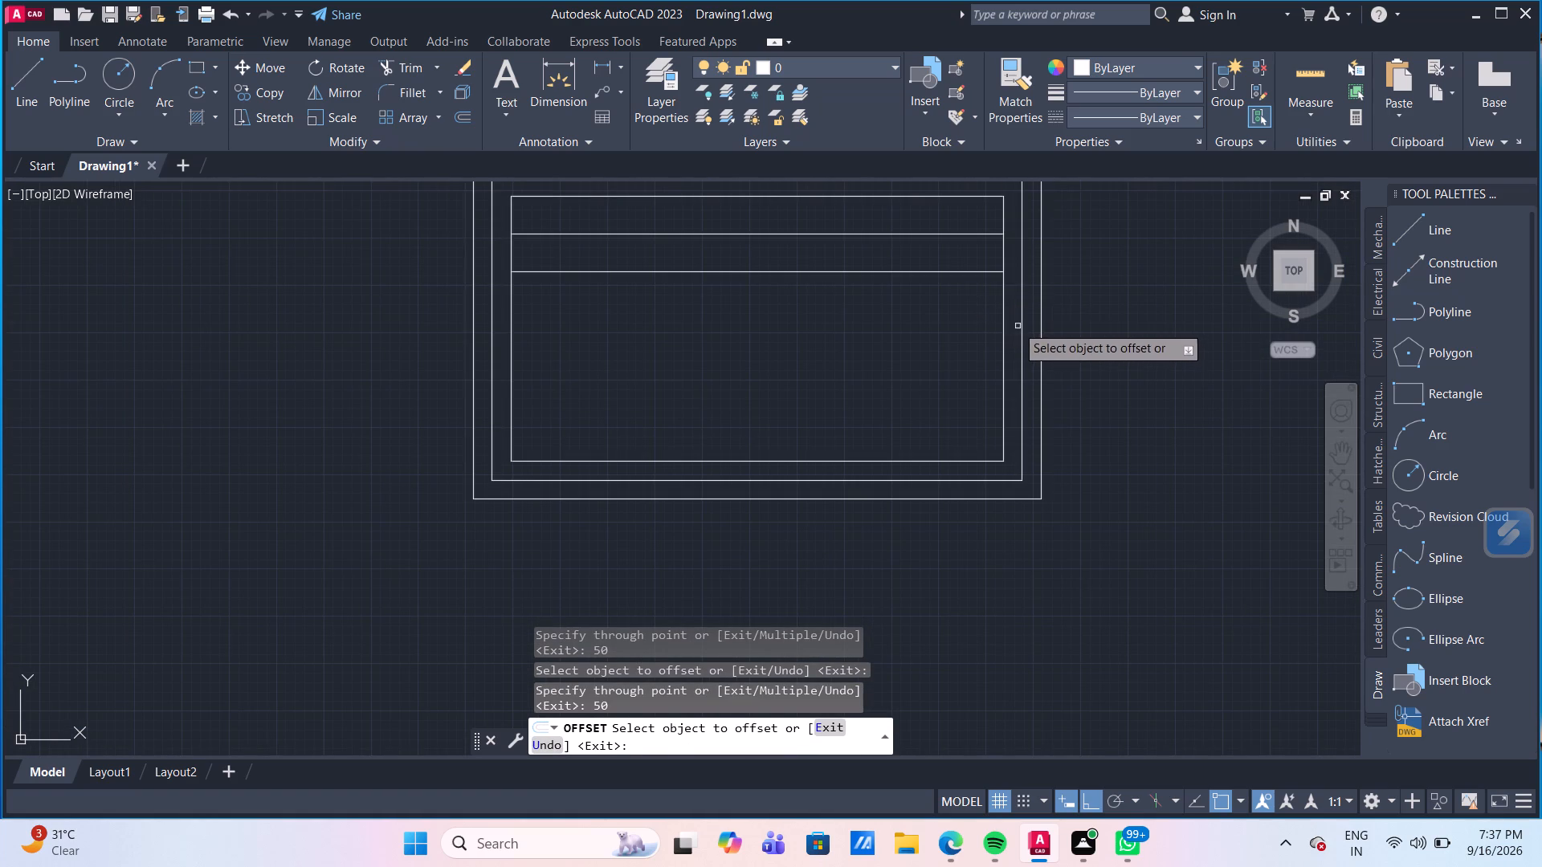
left_click(1003, 321)
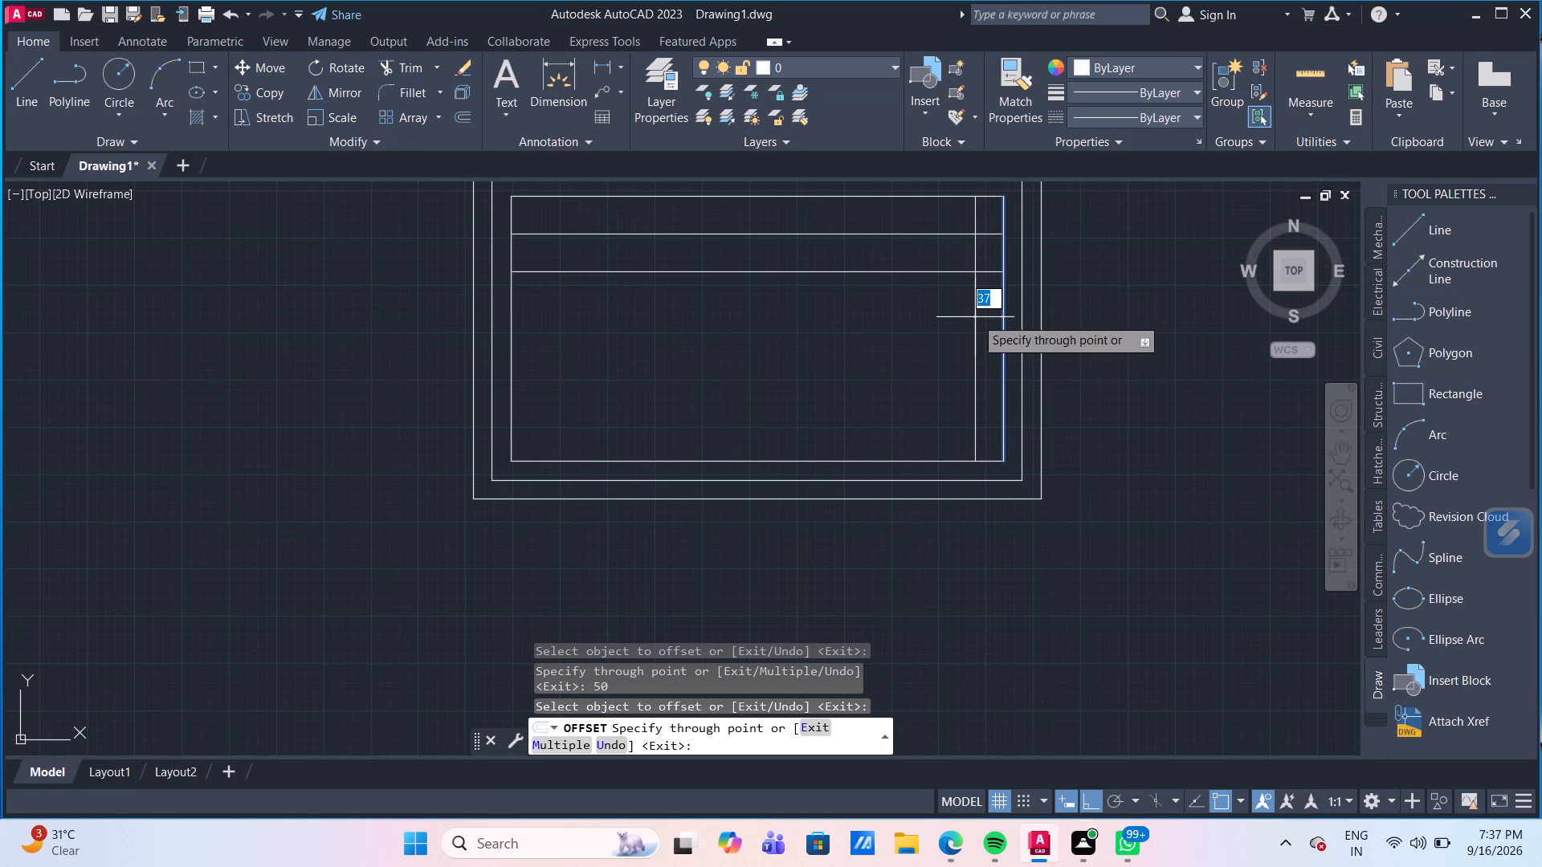
type("130")
key("Return")
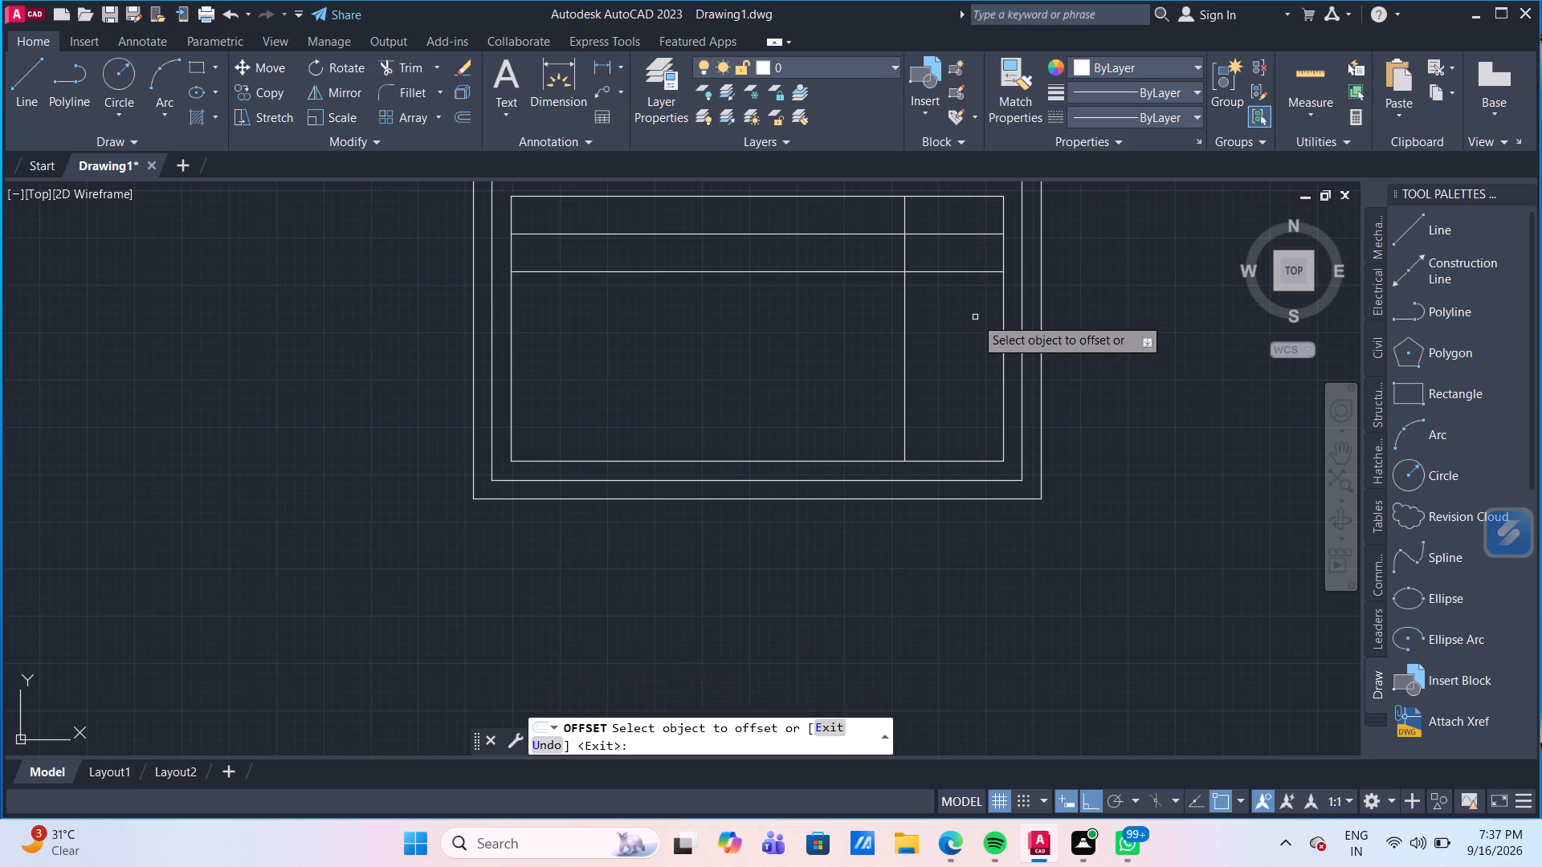
left_click(906, 327)
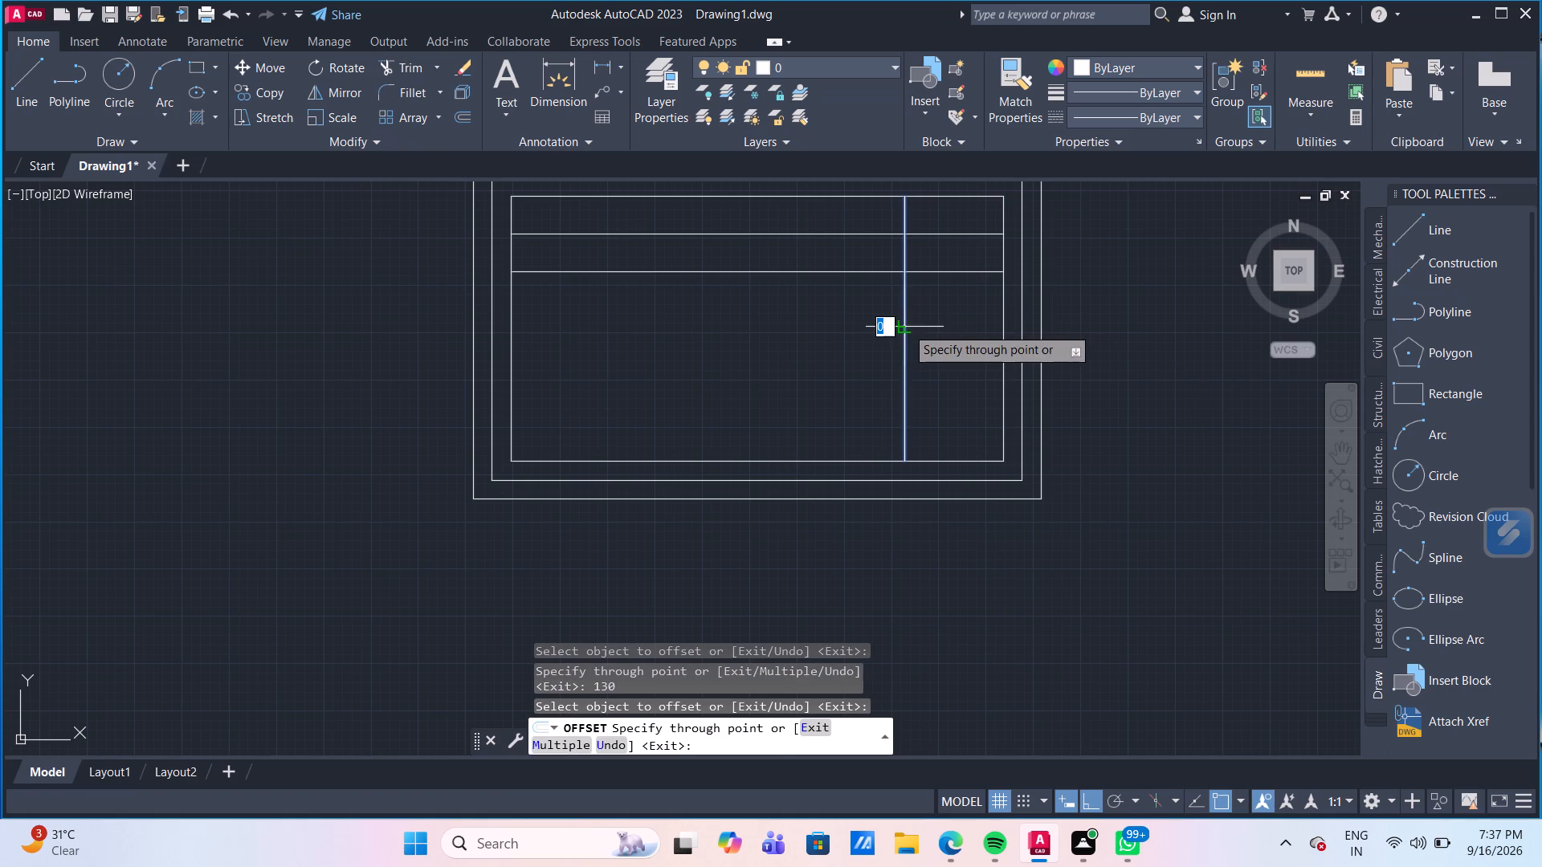
type("130")
key("Return")
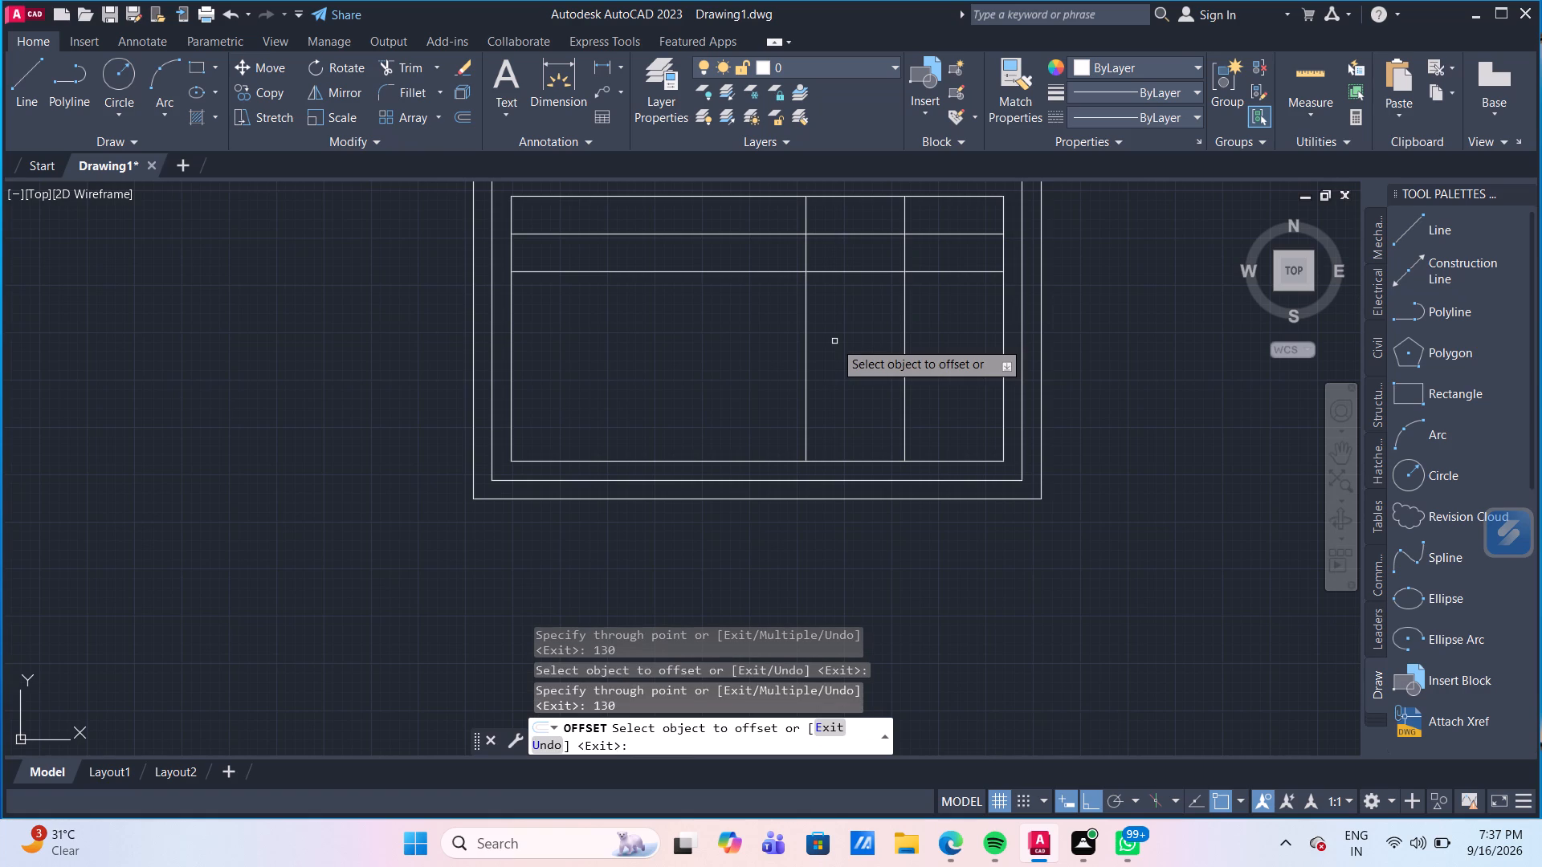
left_click(806, 330)
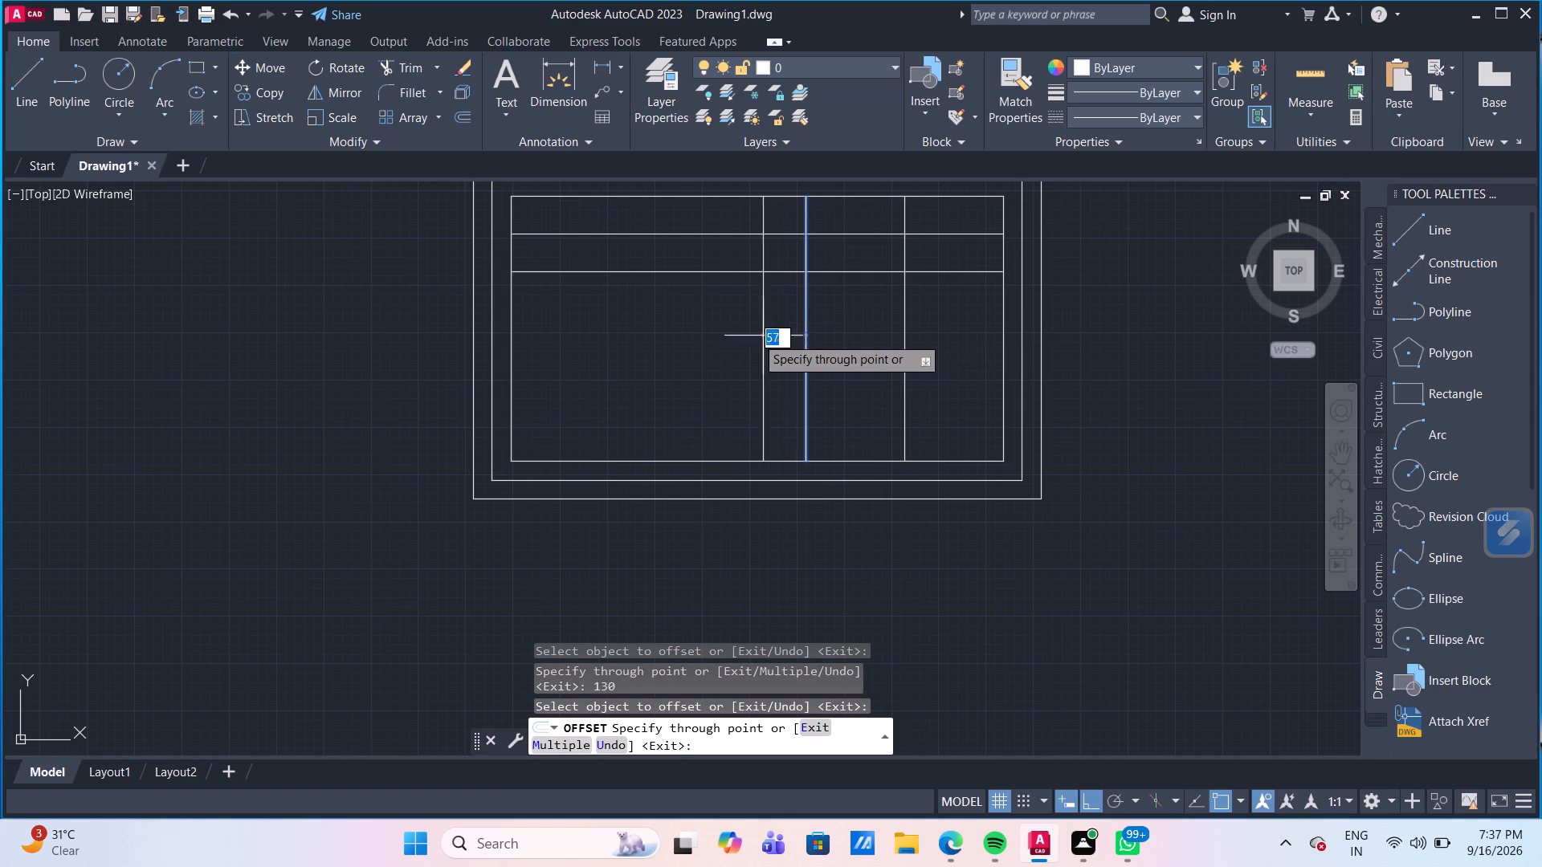
type("130")
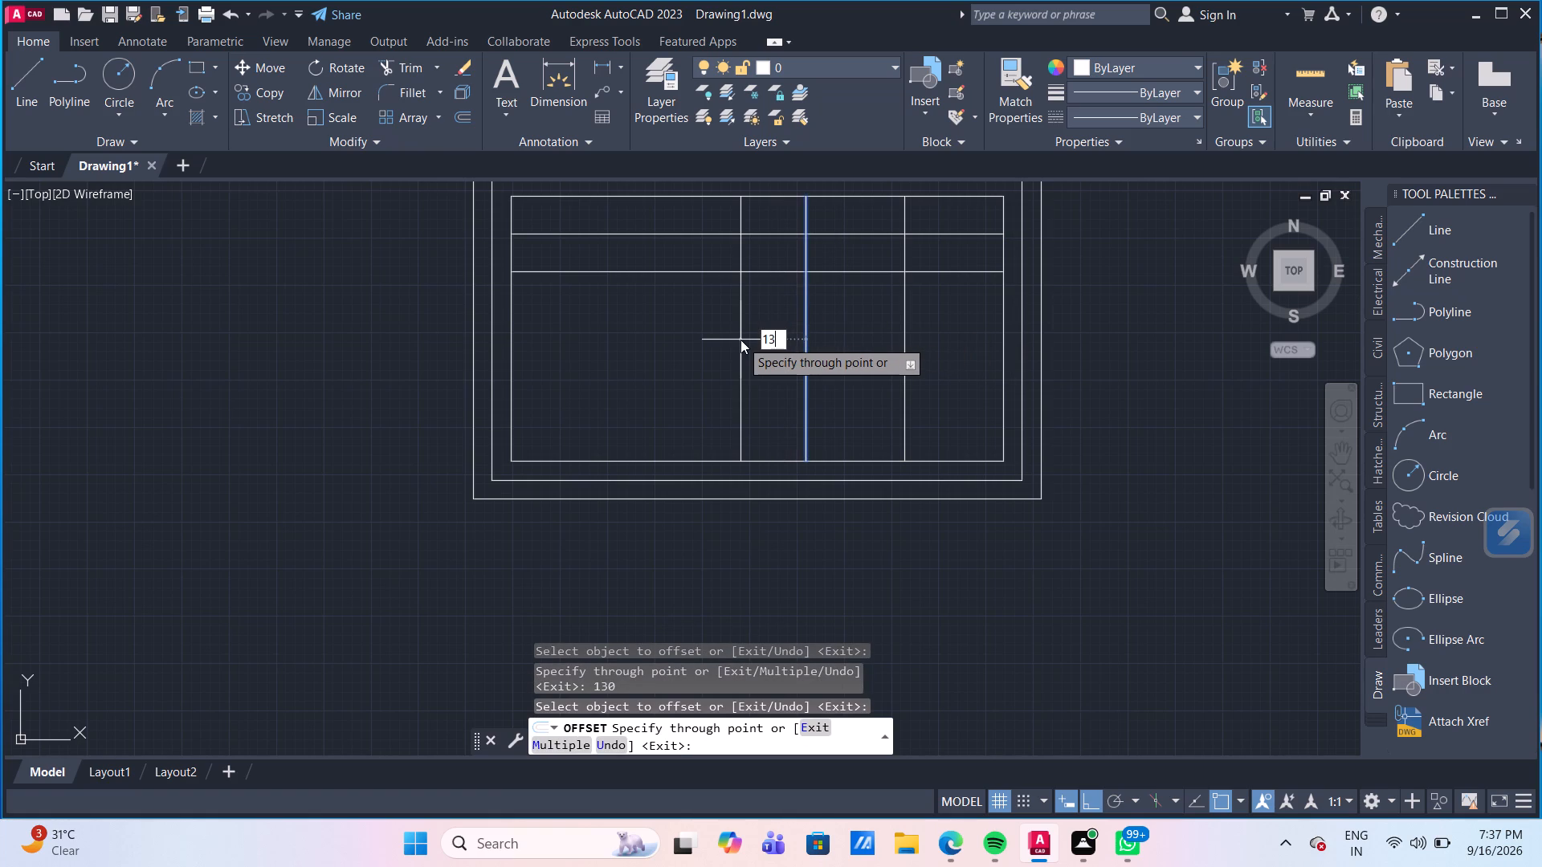
key("Return")
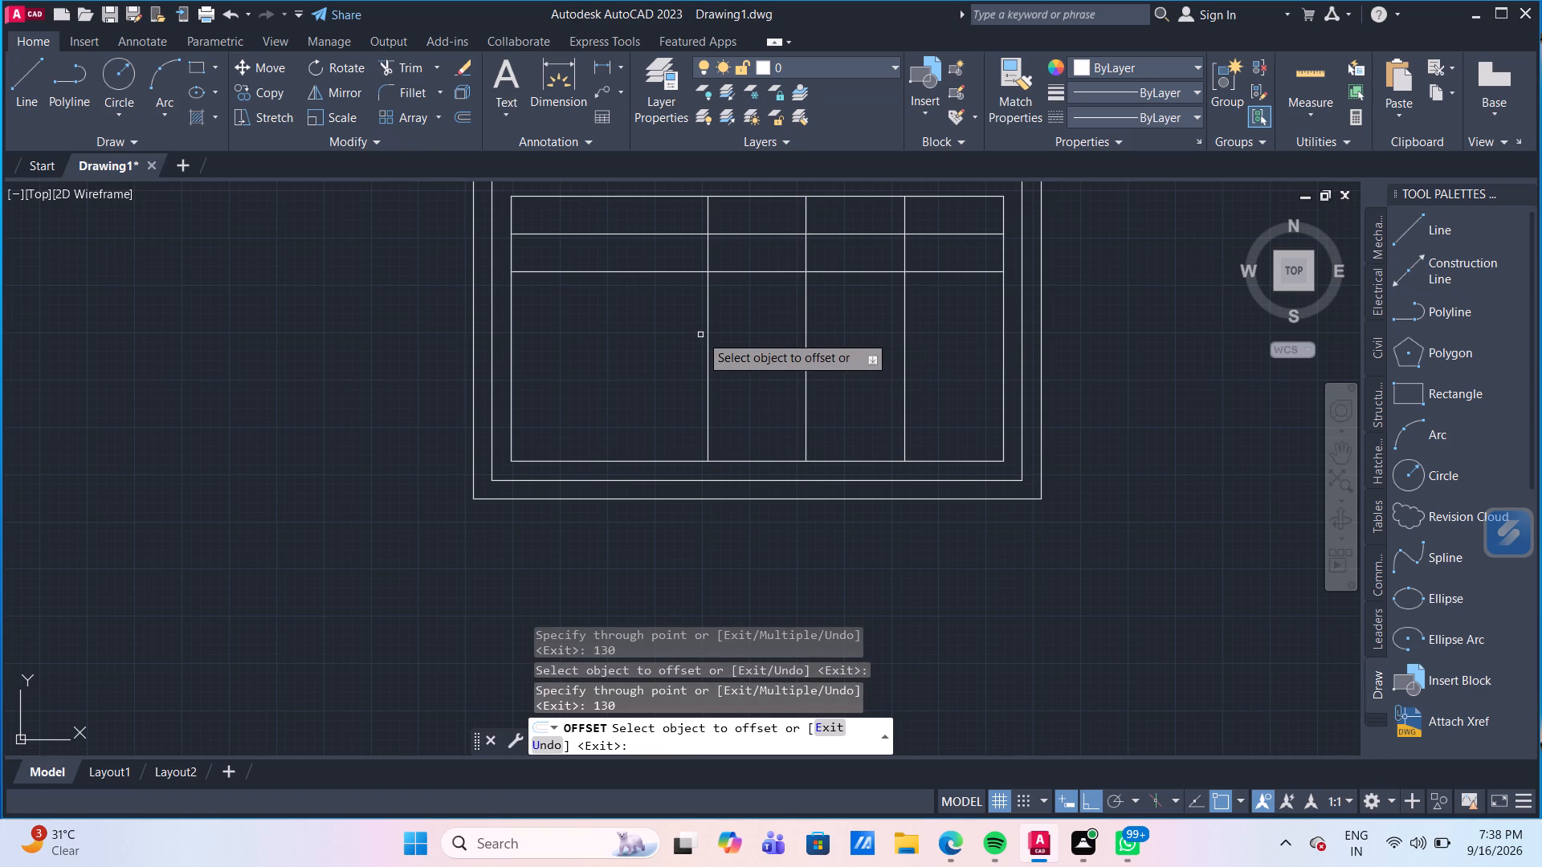
left_click(707, 339)
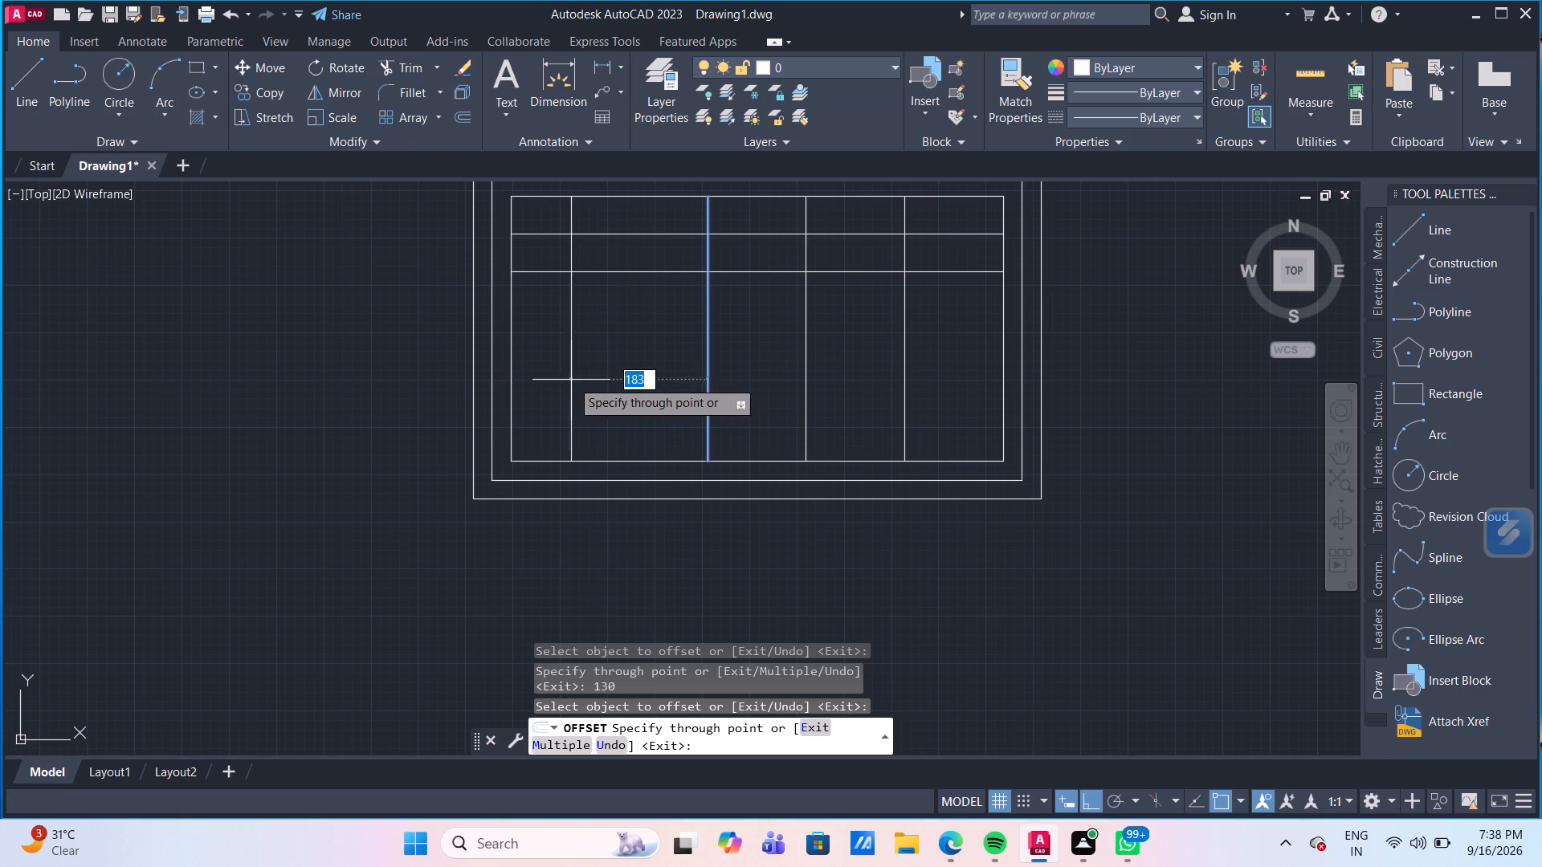
key("1")
type("30")
key("Return")
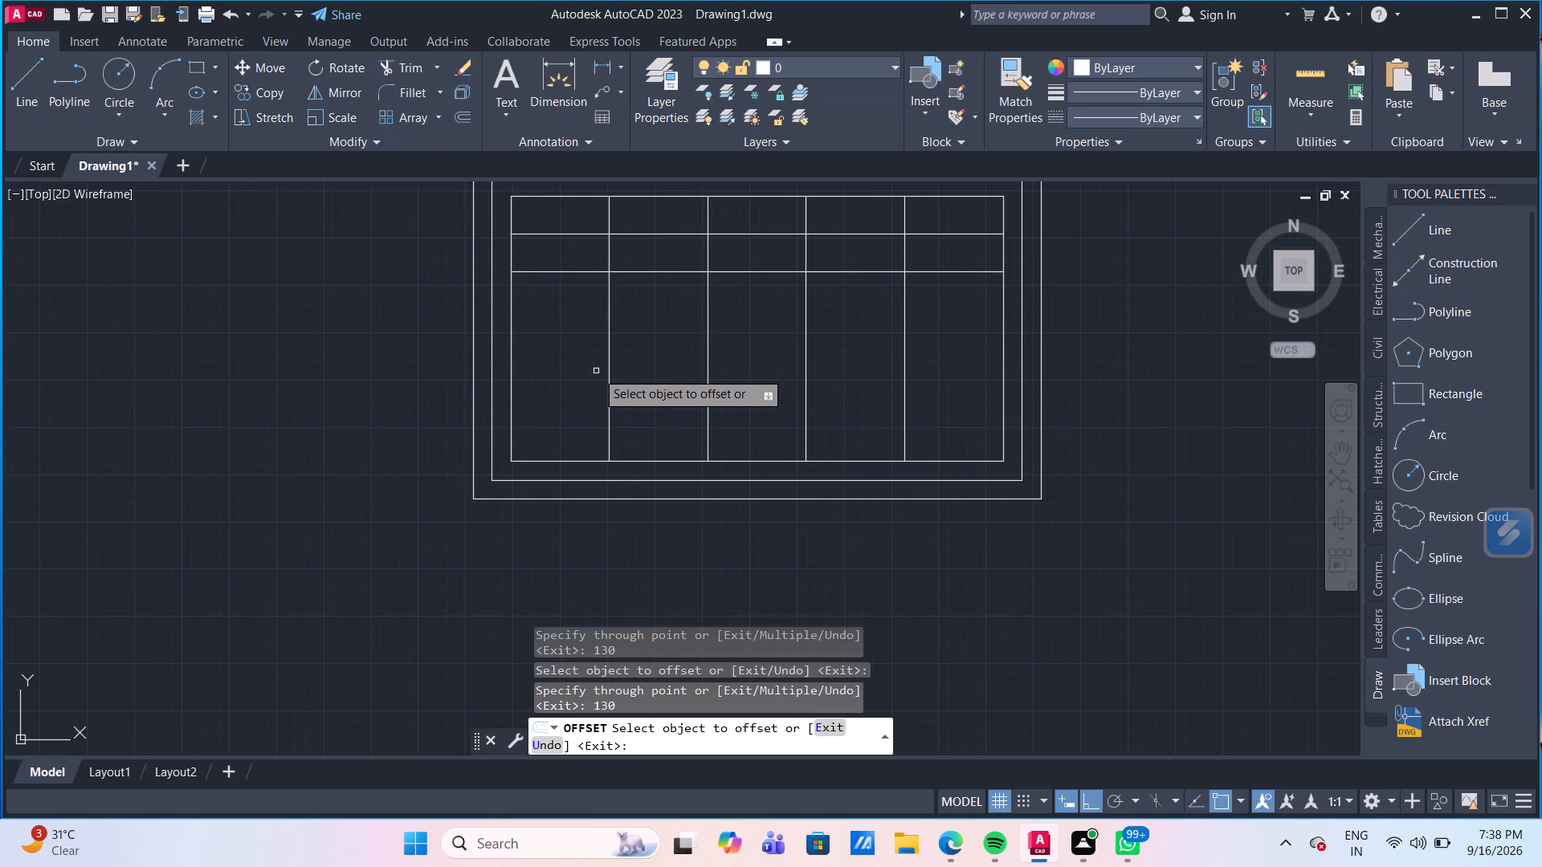
key("Escape")
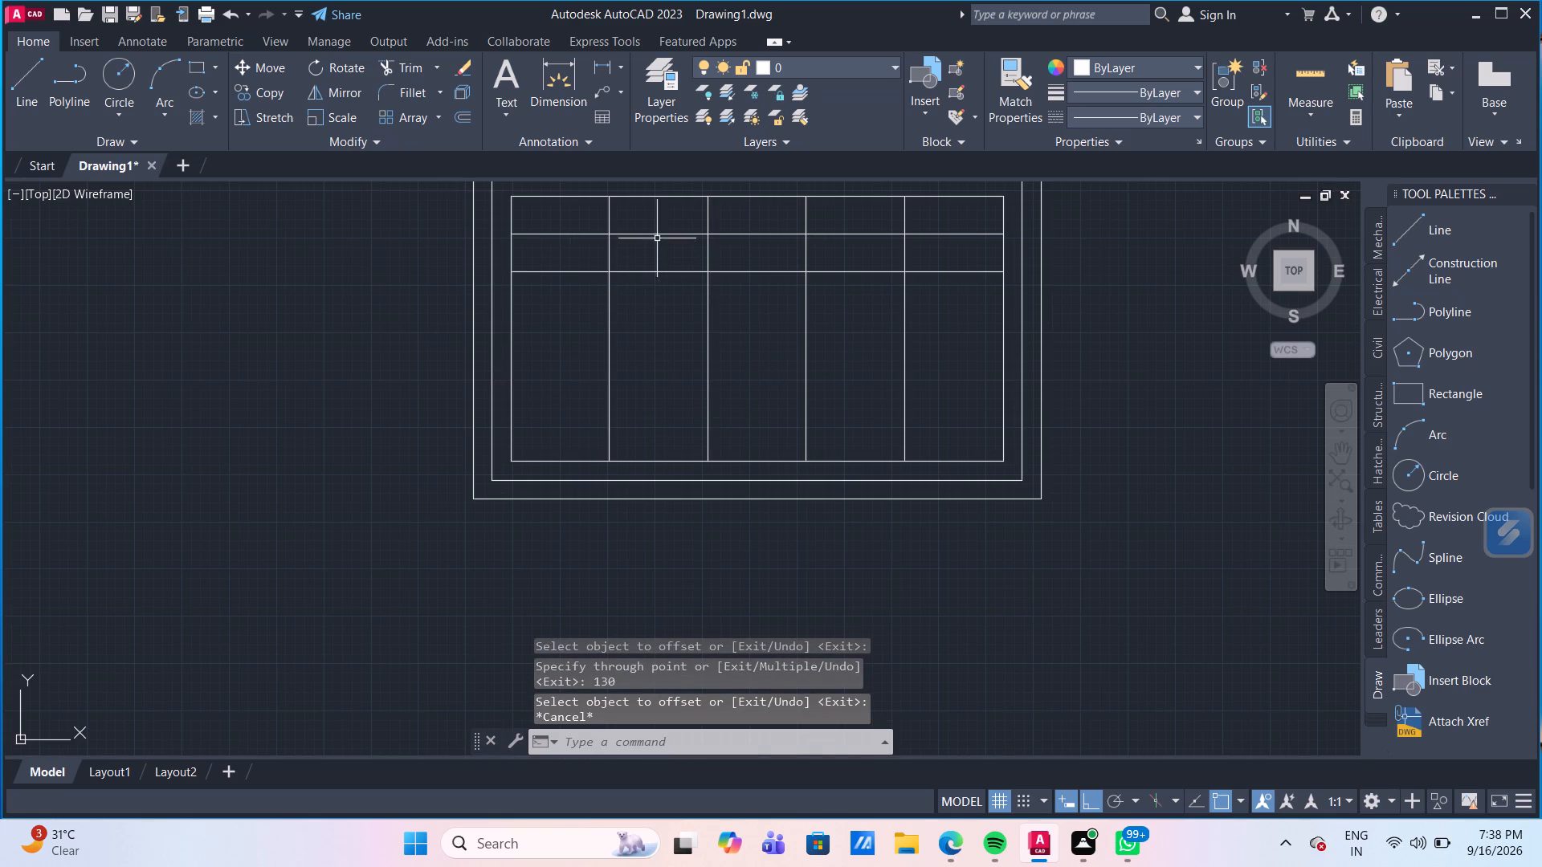
Delete the upper of the two horizontal divider lines inside the innermost rectangle.
left_click(657, 233)
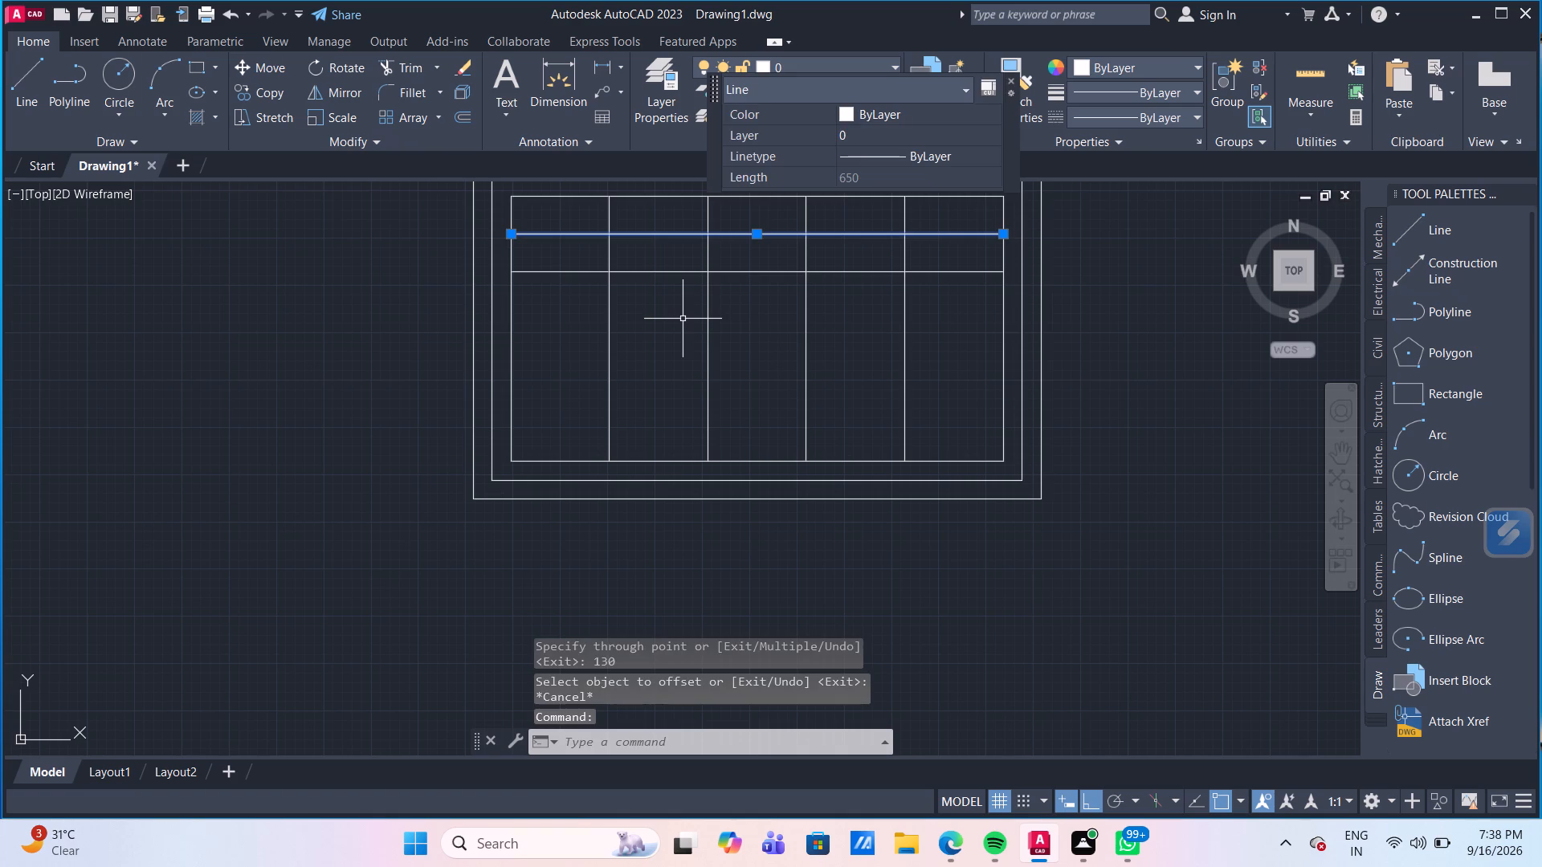
key("Delete")
Move the remaining horizontal divider line 30 mm downward.
scroll(691, 325, "down", 1)
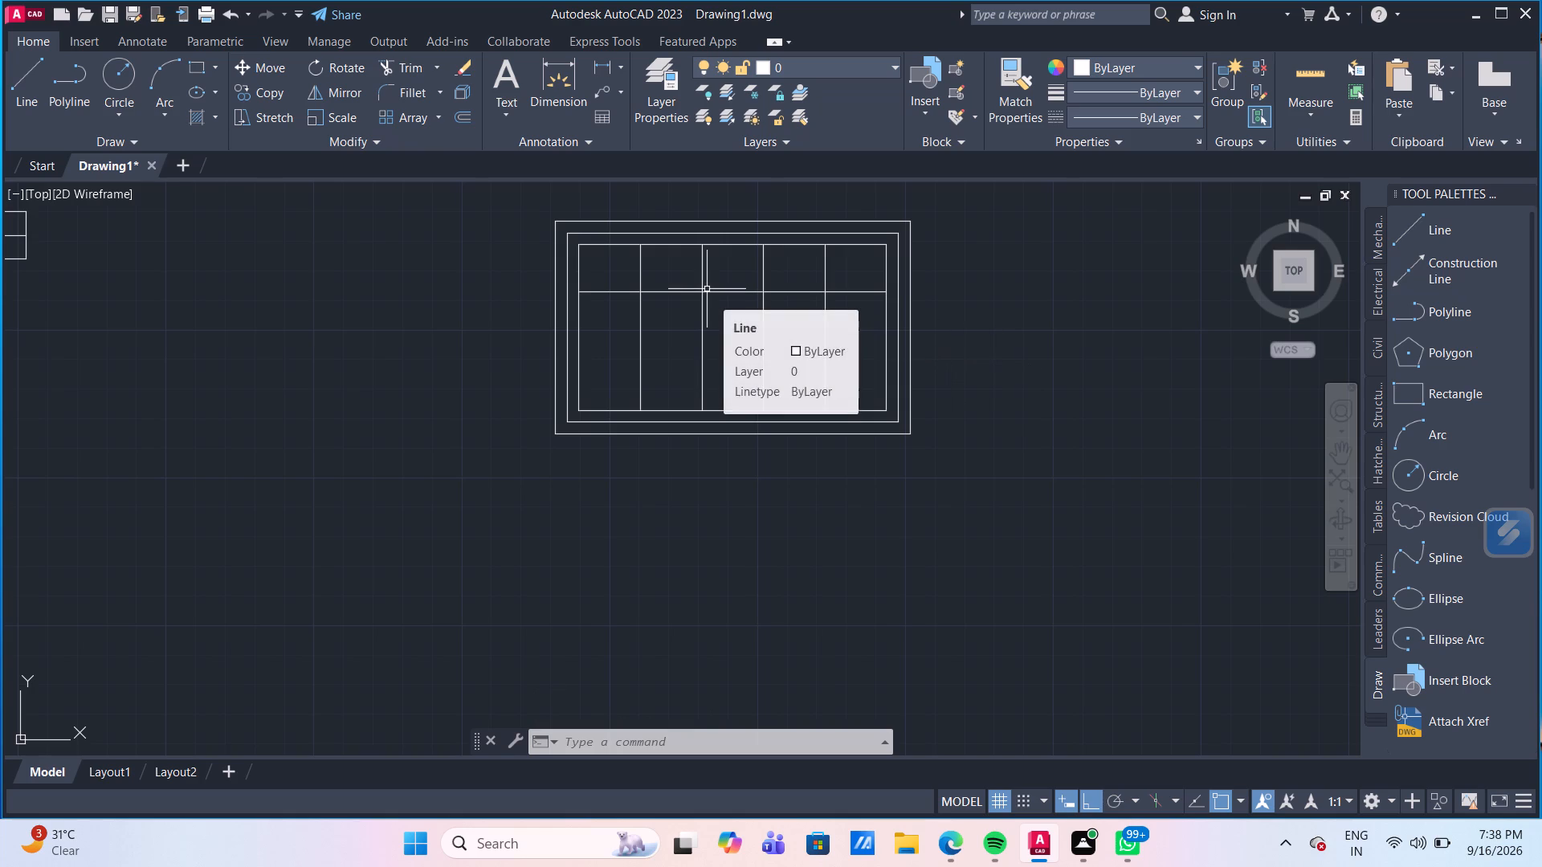
scroll(732, 301, "up", 1)
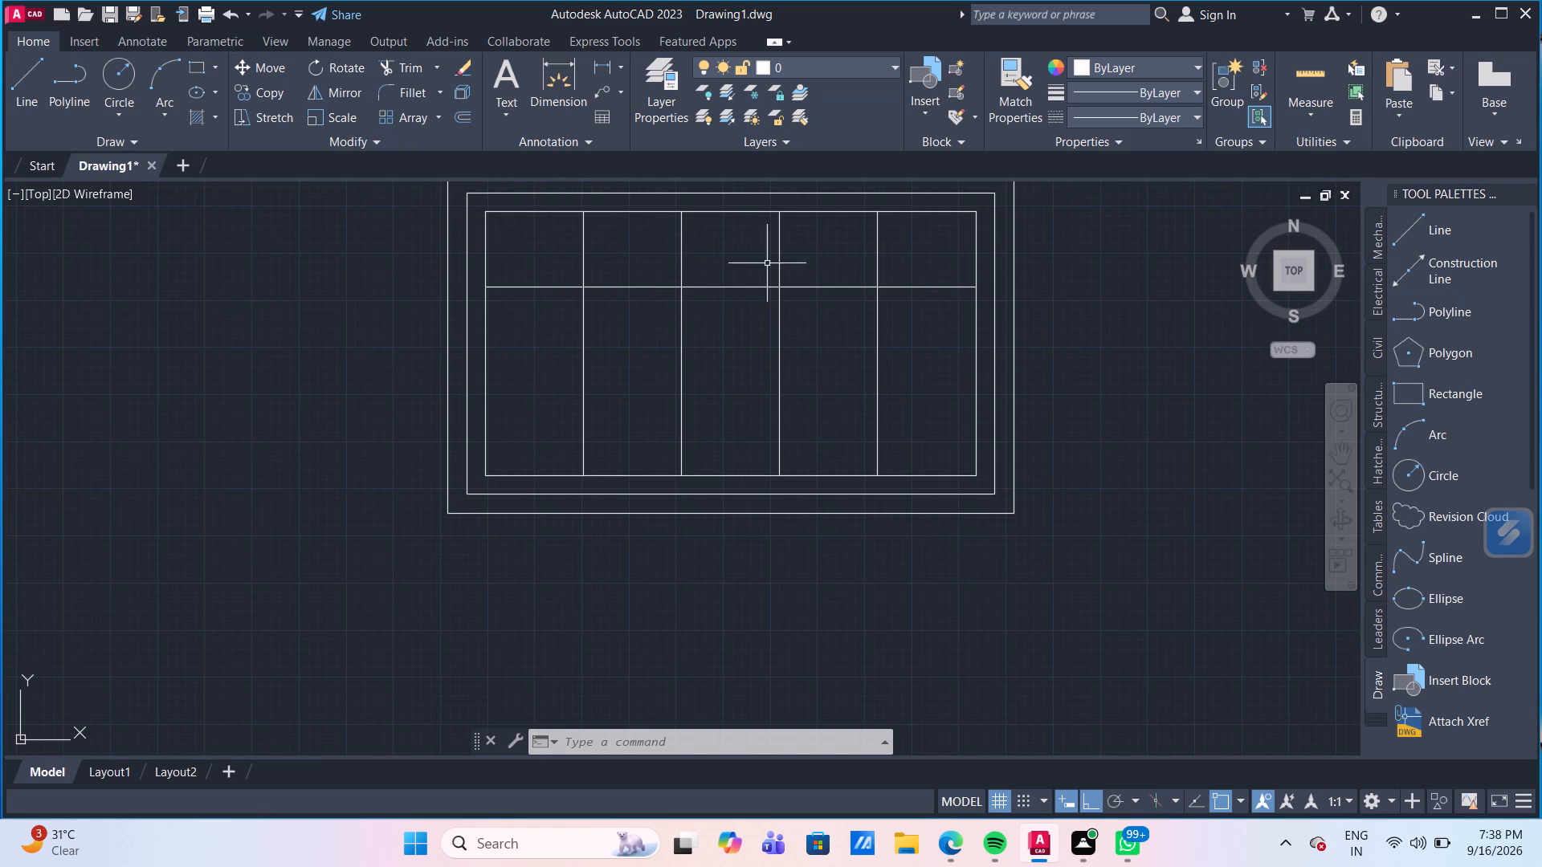
left_click(940, 288)
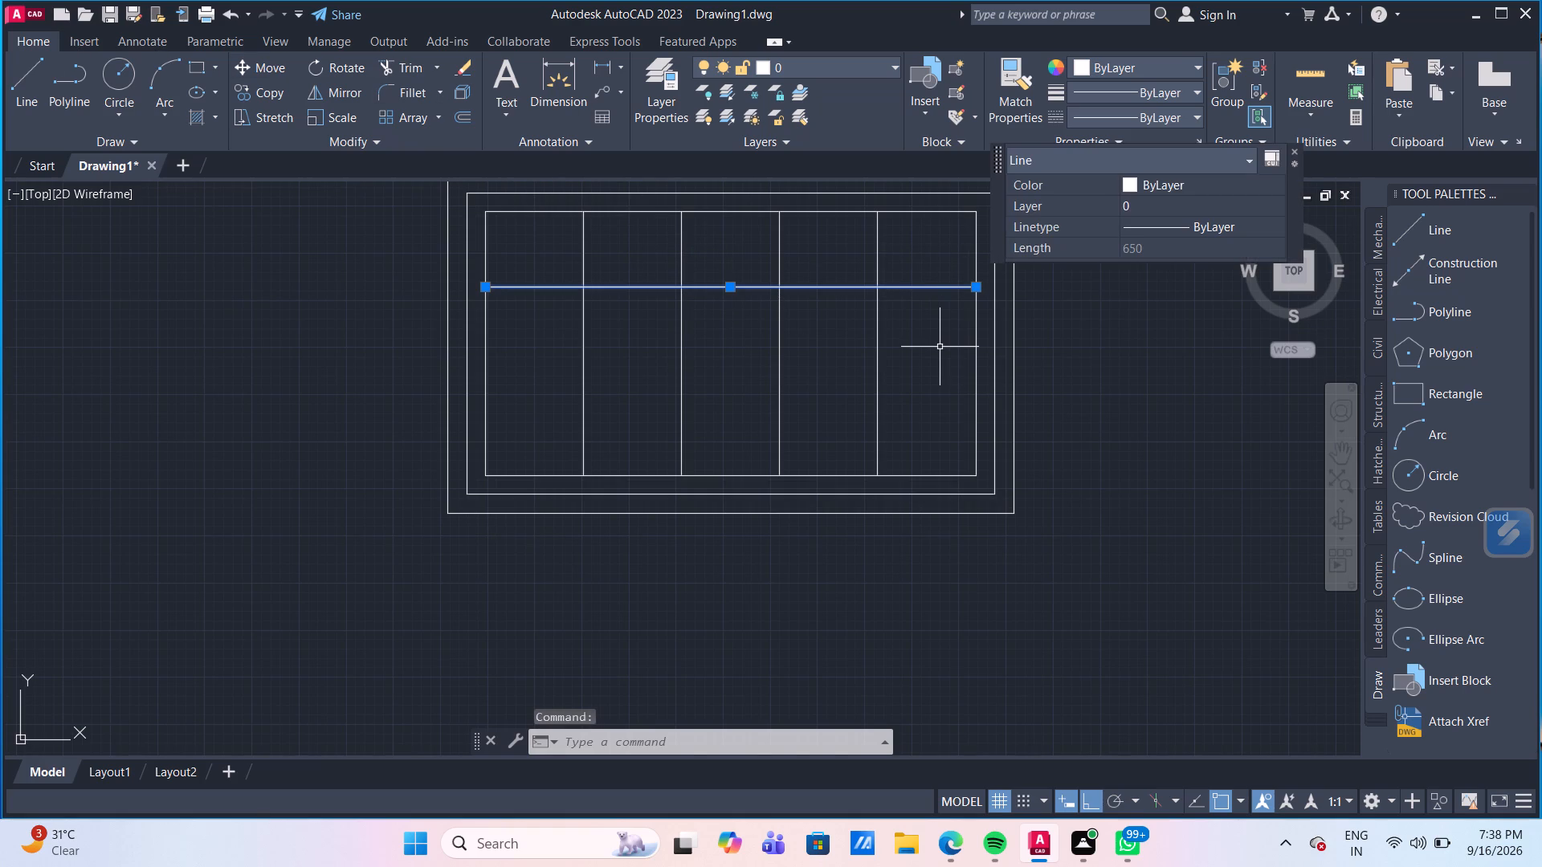
key("m")
key("Return")
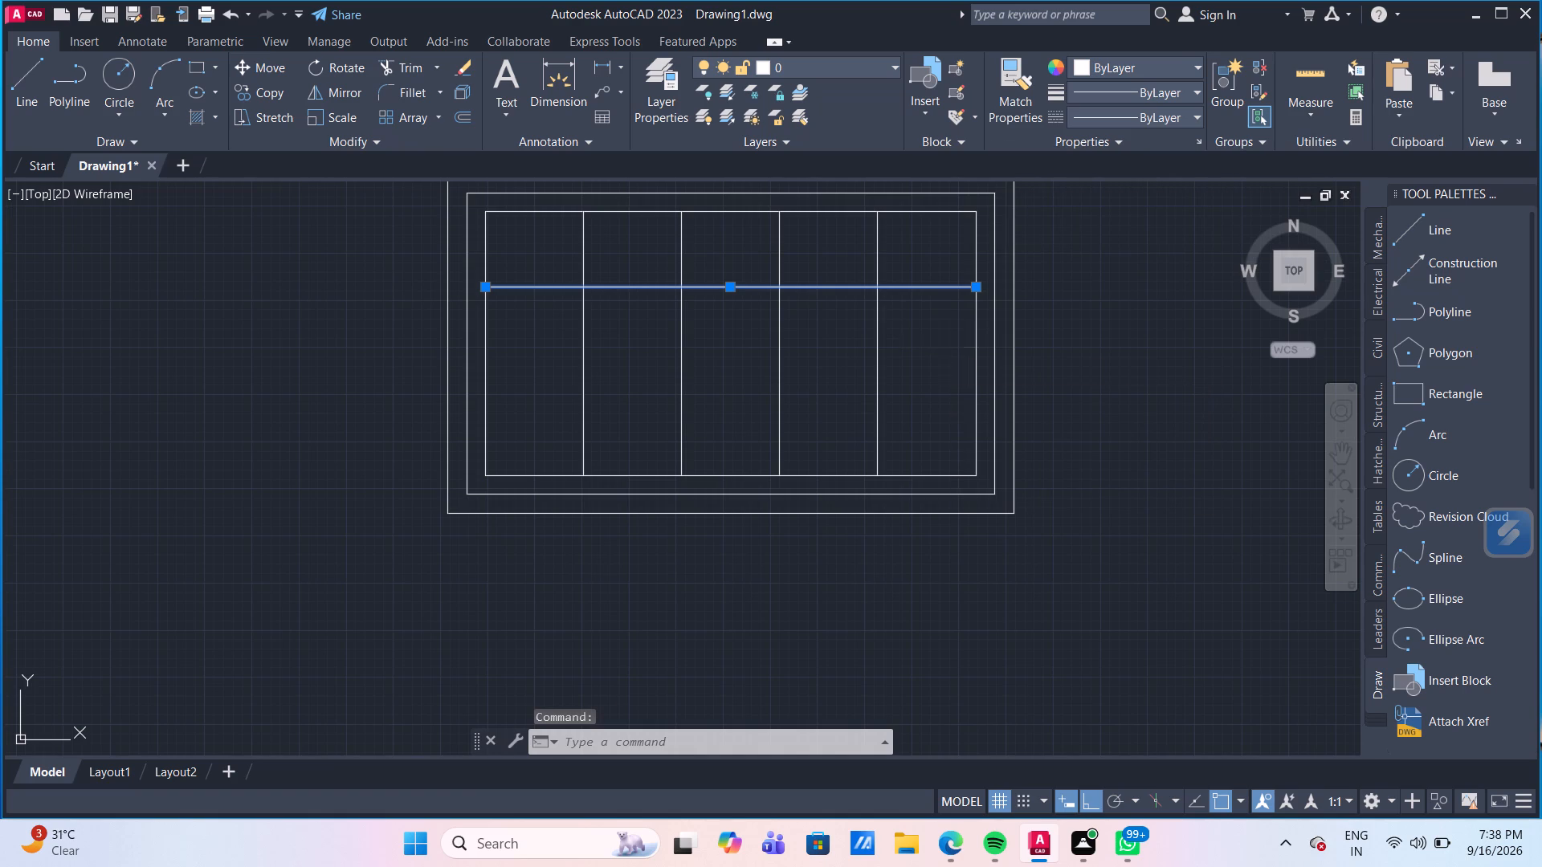
left_click(974, 287)
type("30")
key("Return")
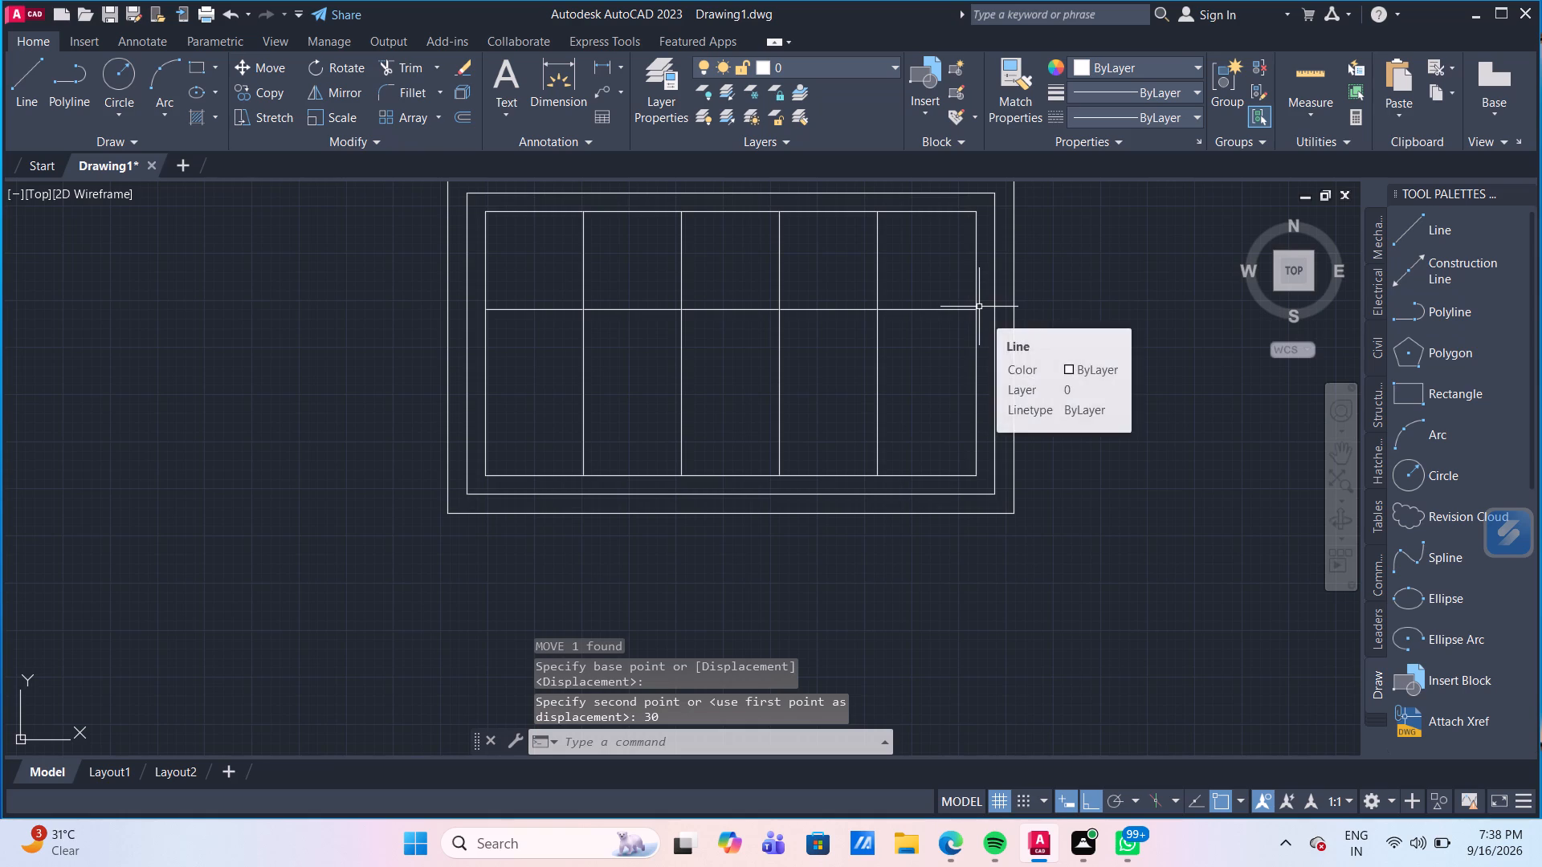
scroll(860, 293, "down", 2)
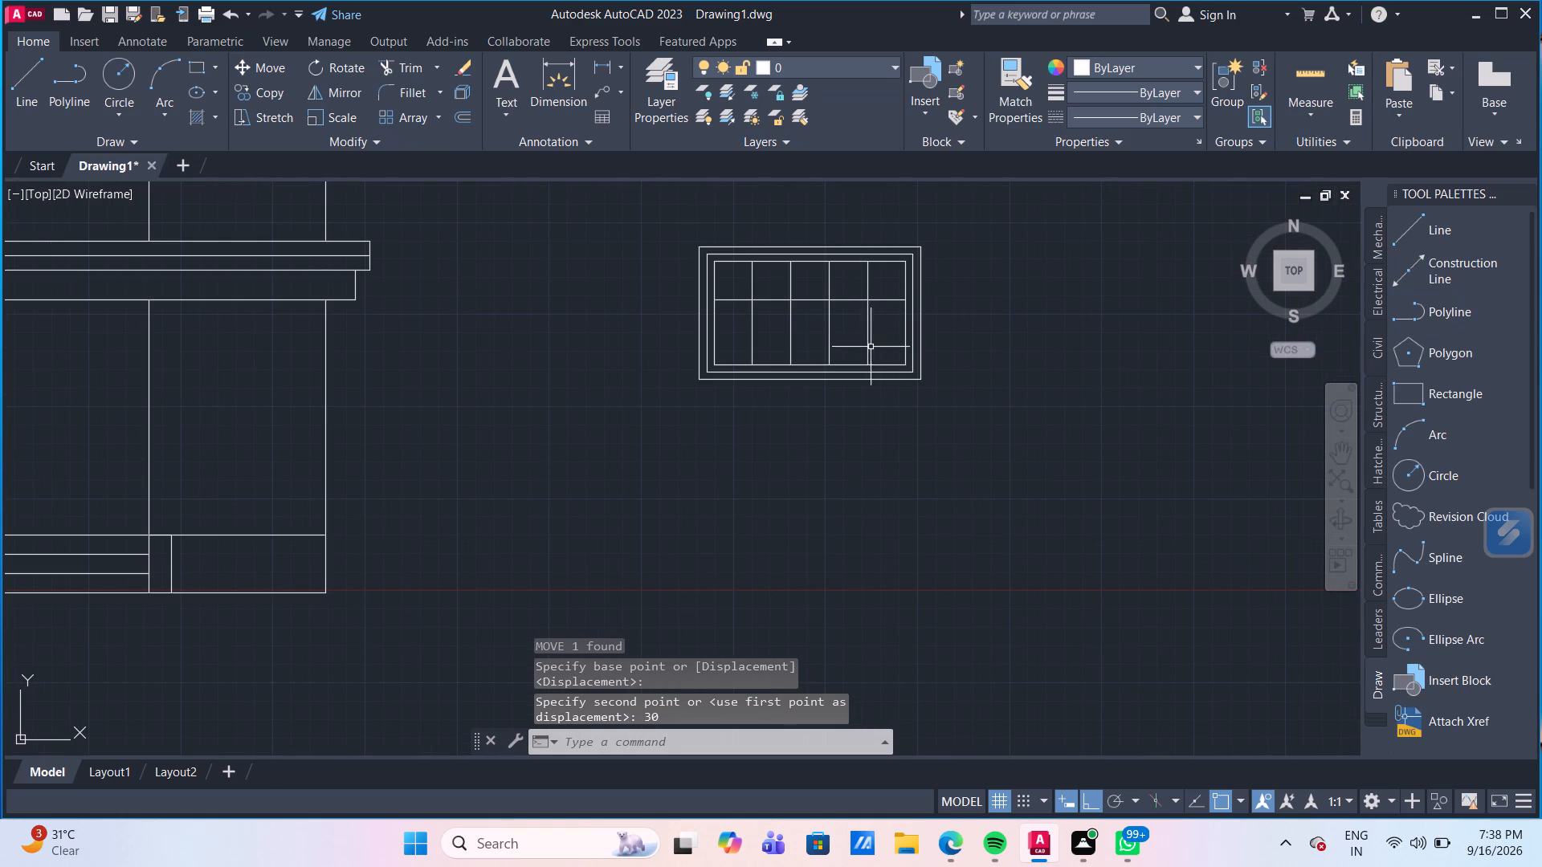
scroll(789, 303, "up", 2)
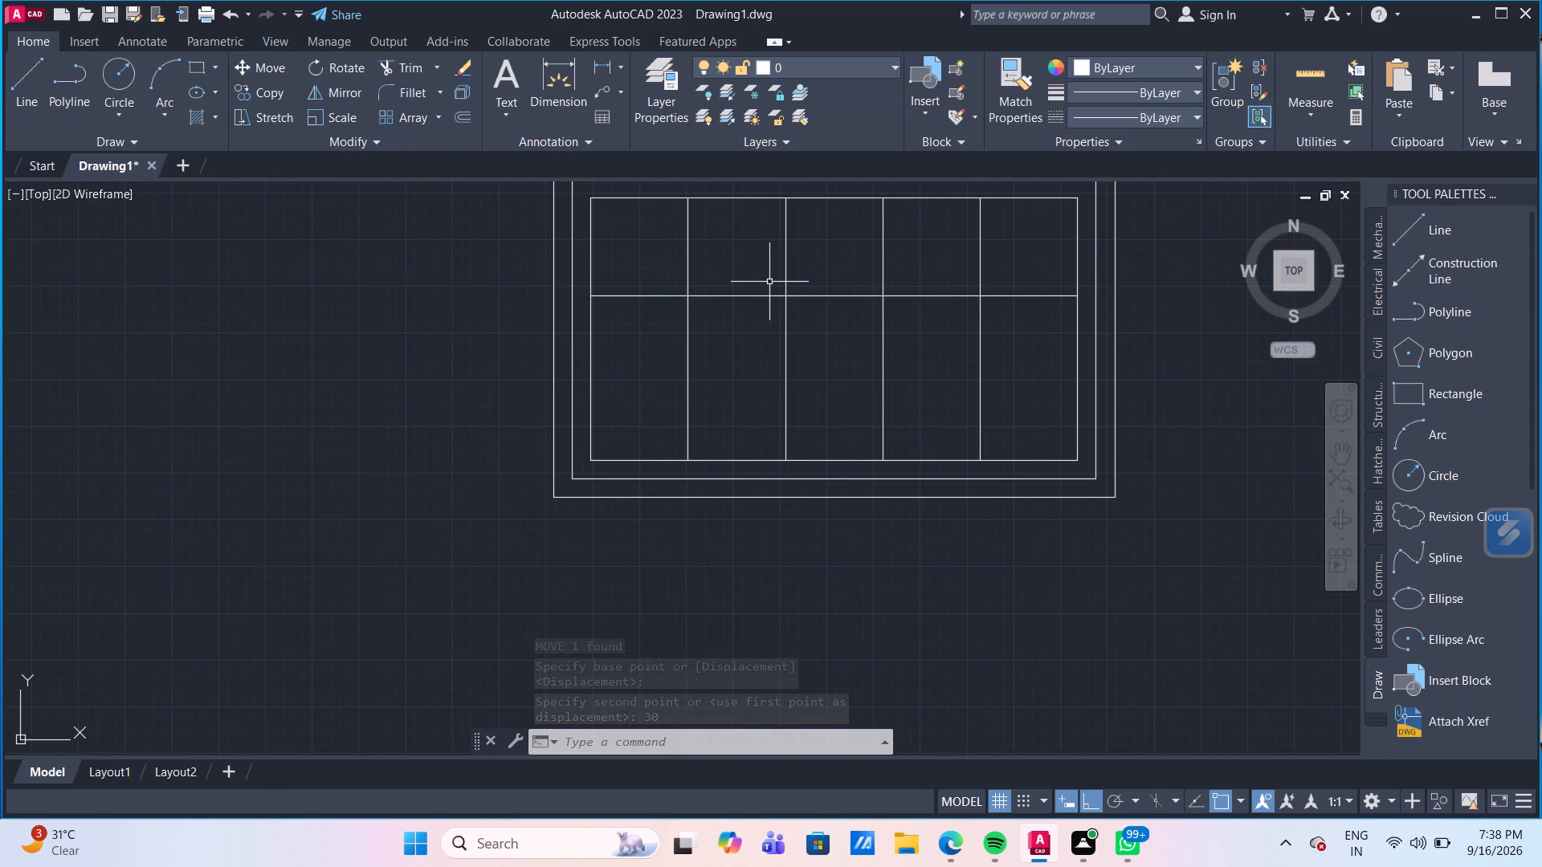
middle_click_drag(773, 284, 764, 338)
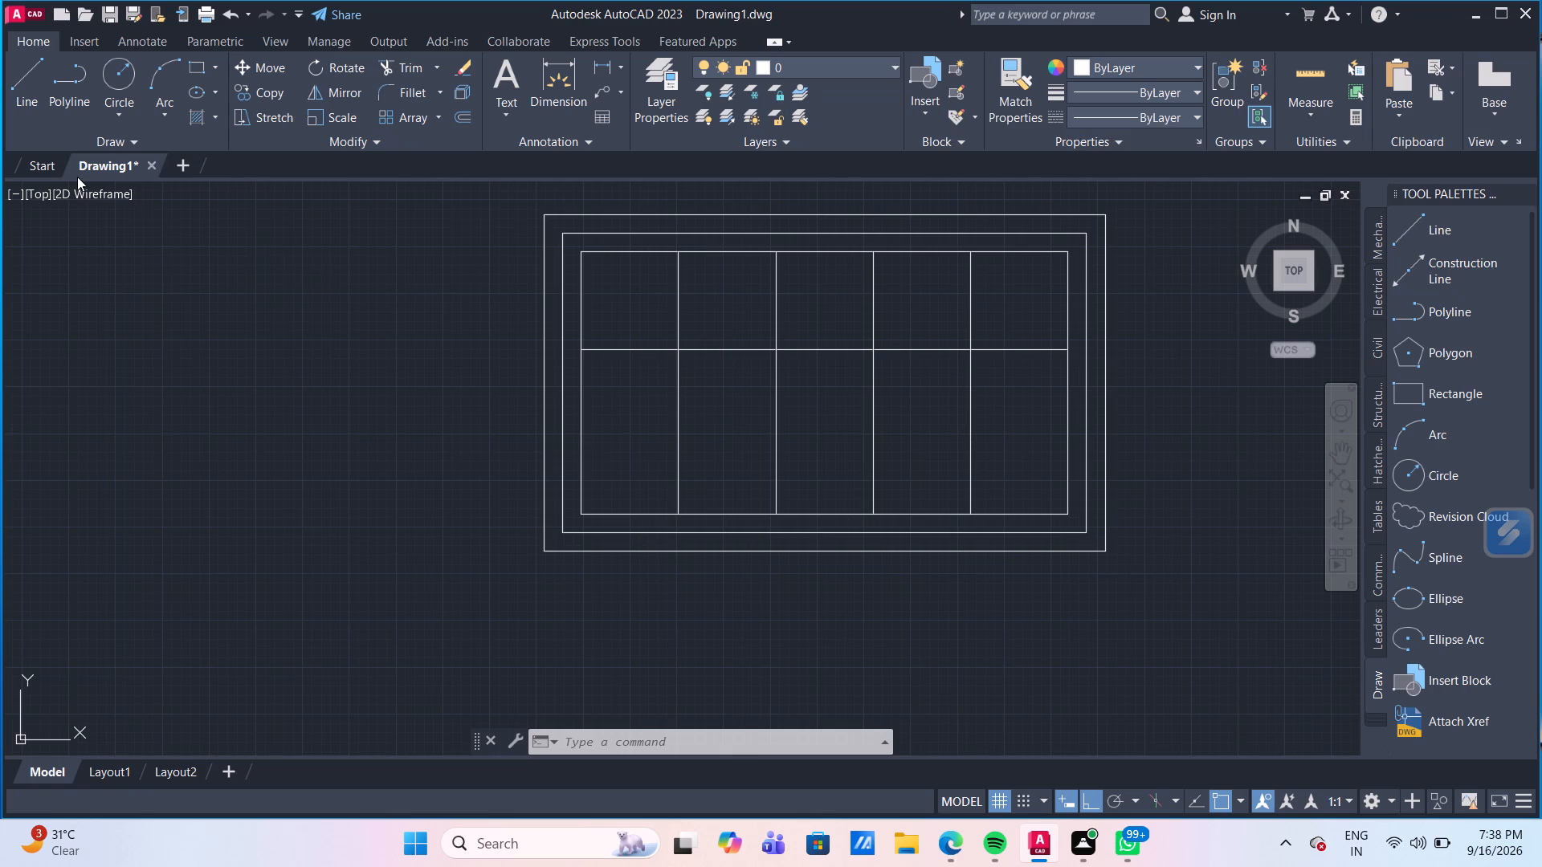
Draw a 130 by 130 mm square in the empty space left of the gridded frame.
left_click(196, 72)
left_click(251, 303)
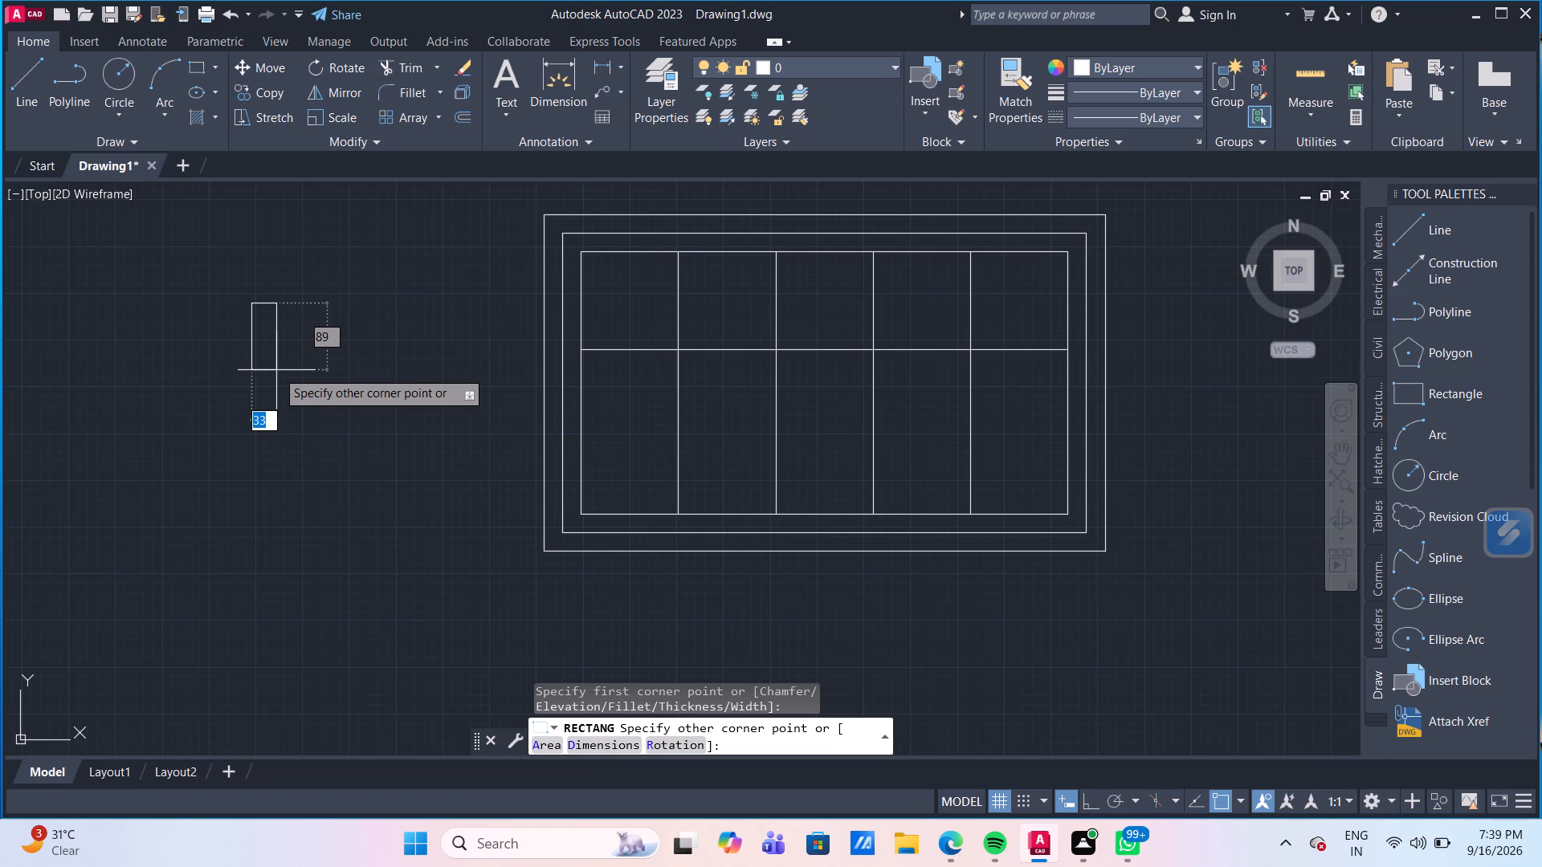
type("130")
key("Tab")
type("130")
key("Return")
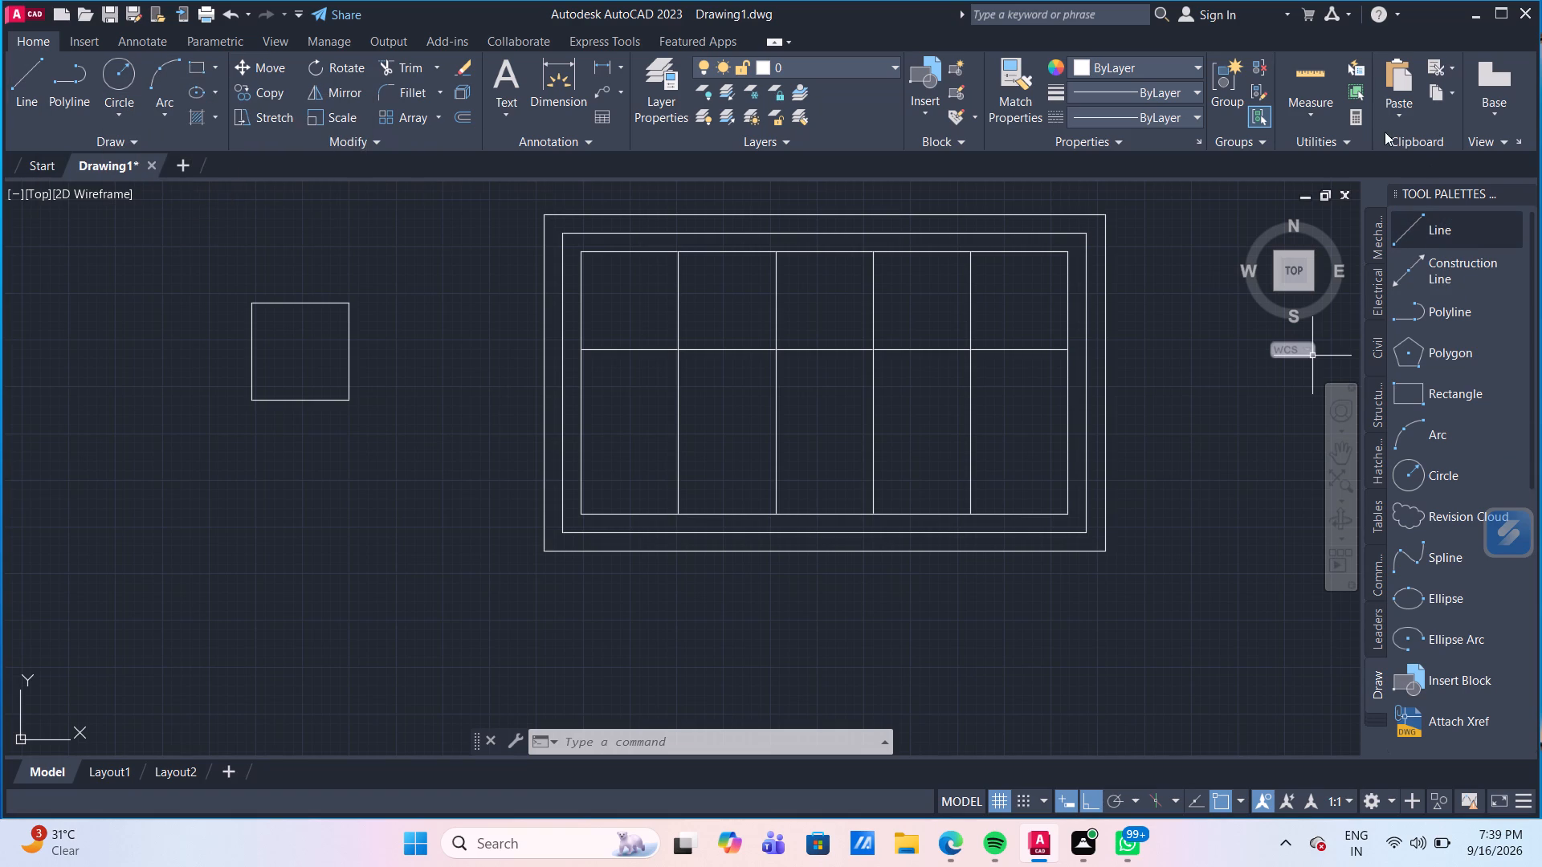
Measure a lower grid cell, and draw a 130 by 220 mm upright rectangle directly below the separate square.
left_click(1316, 78)
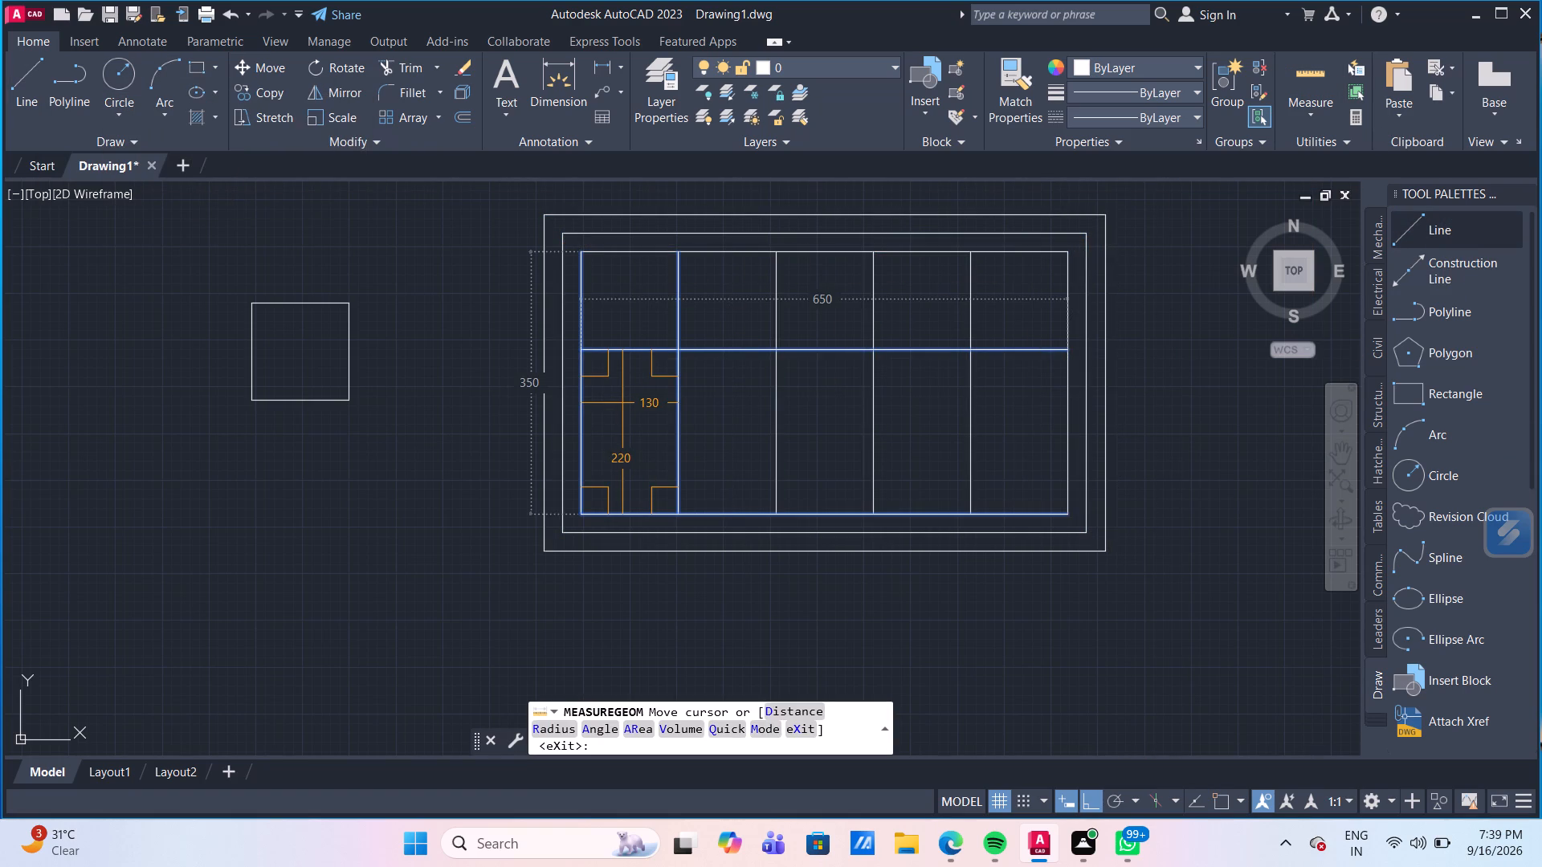
left_click(198, 63)
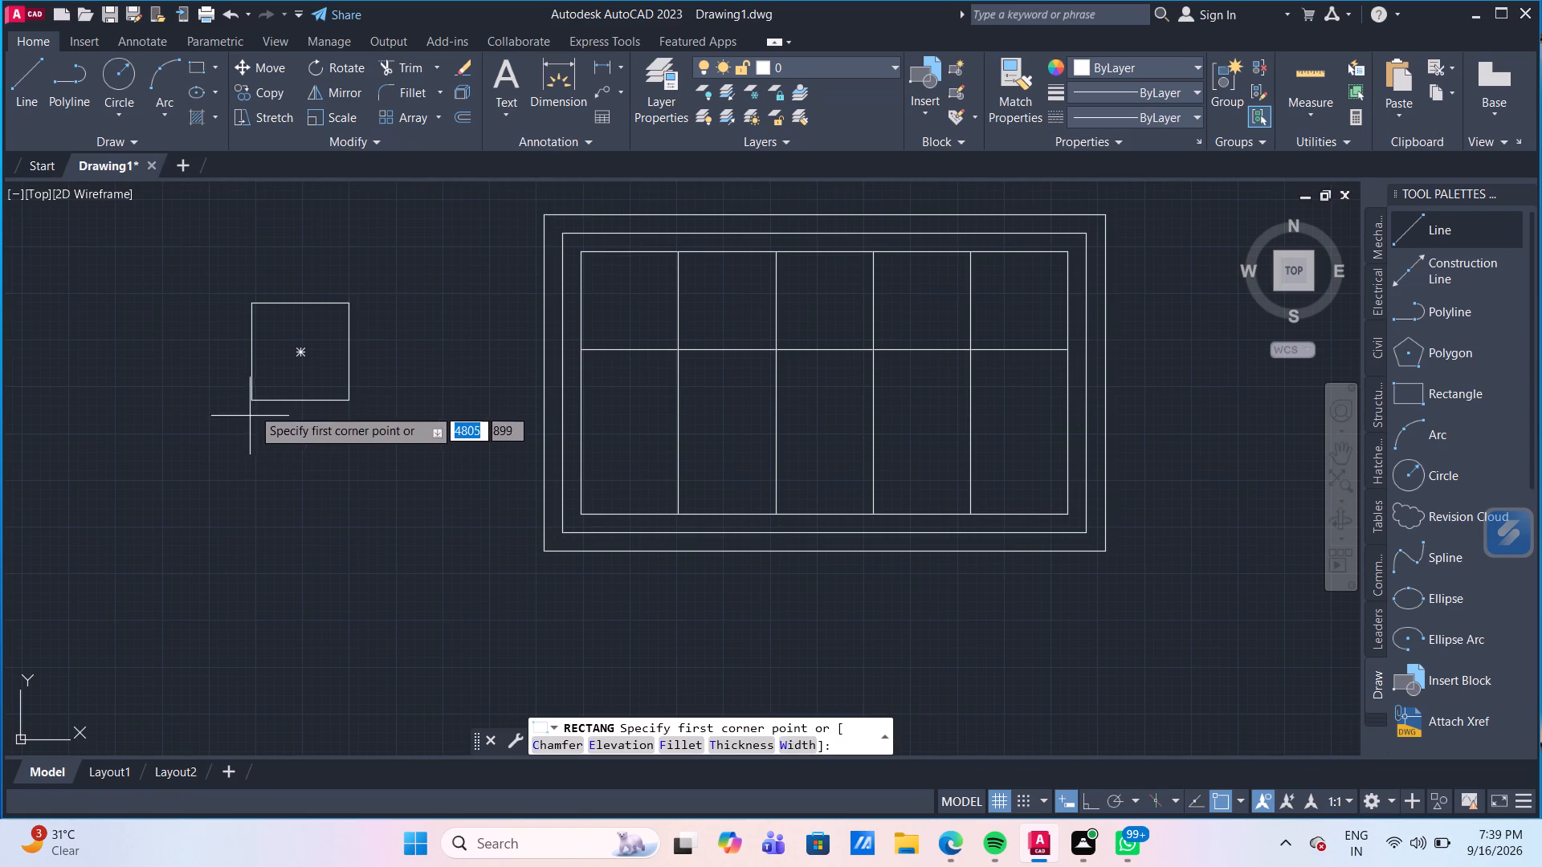
left_click(252, 448)
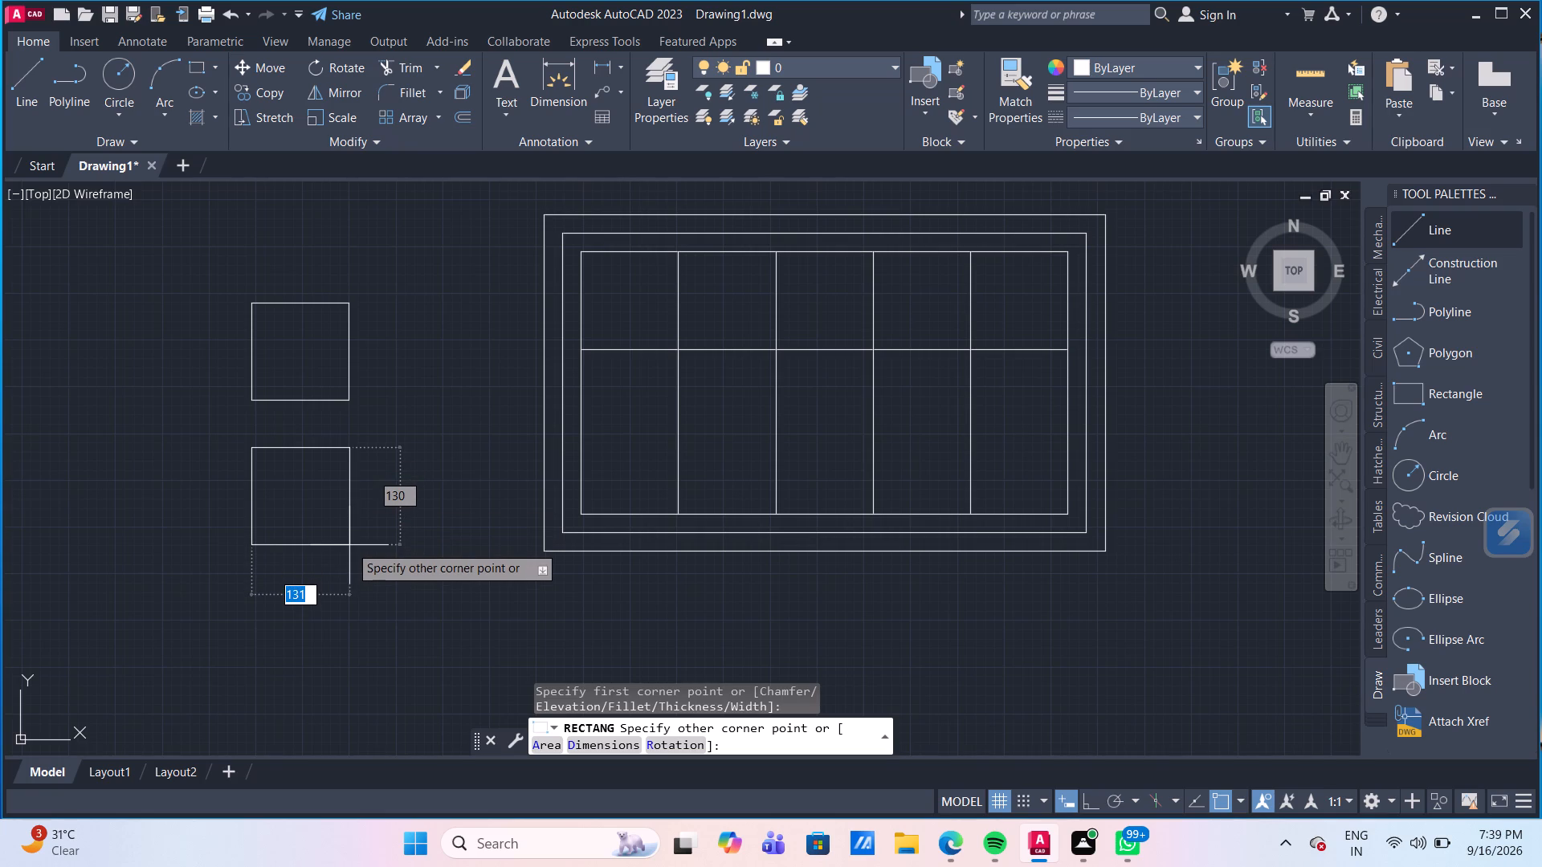
type("130")
key("Tab")
type("220")
key("Return")
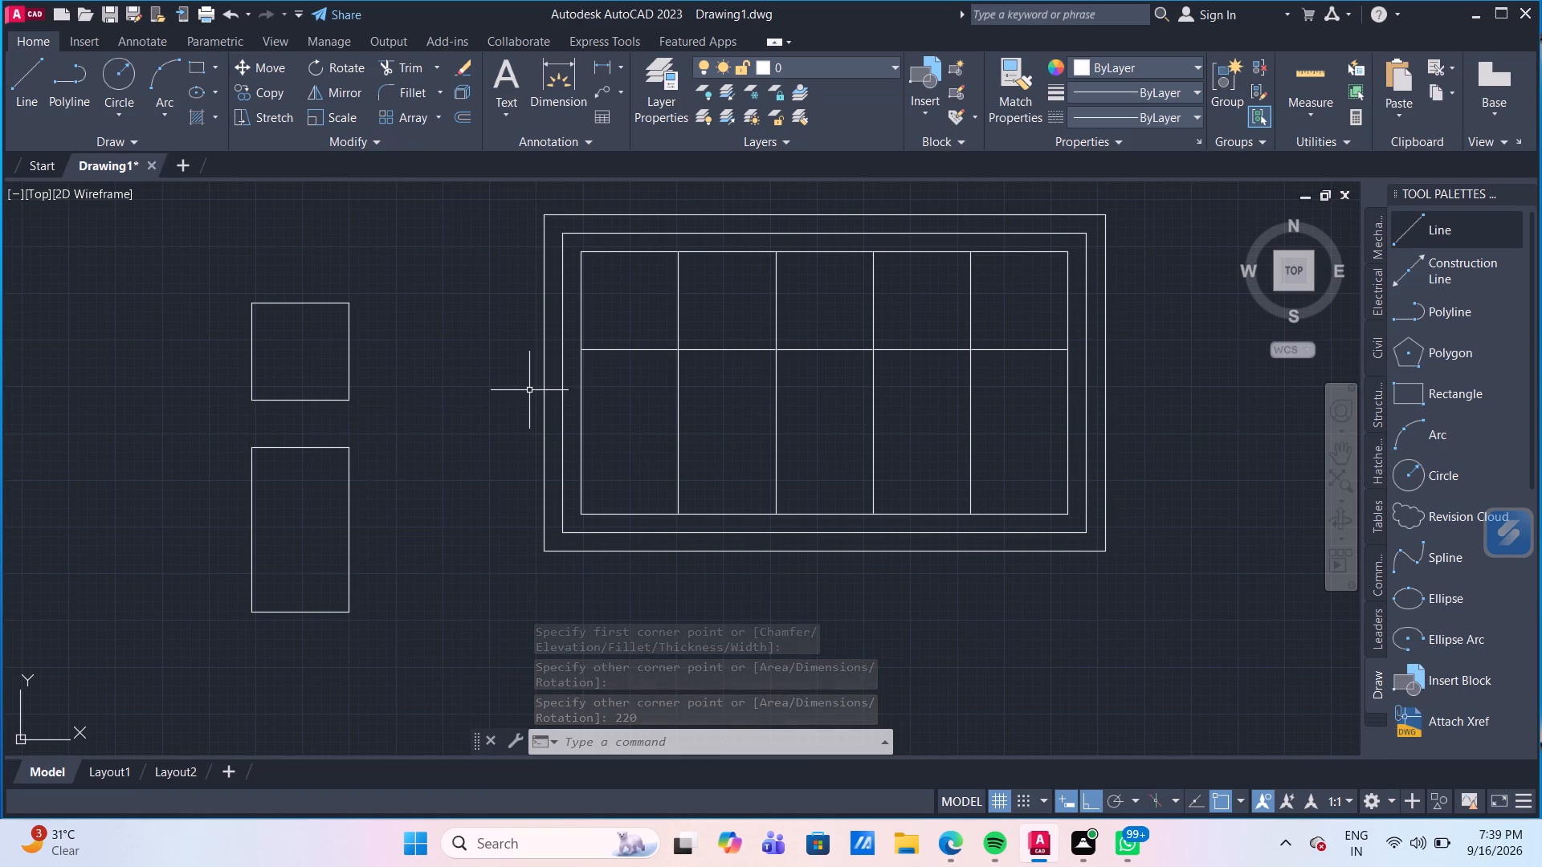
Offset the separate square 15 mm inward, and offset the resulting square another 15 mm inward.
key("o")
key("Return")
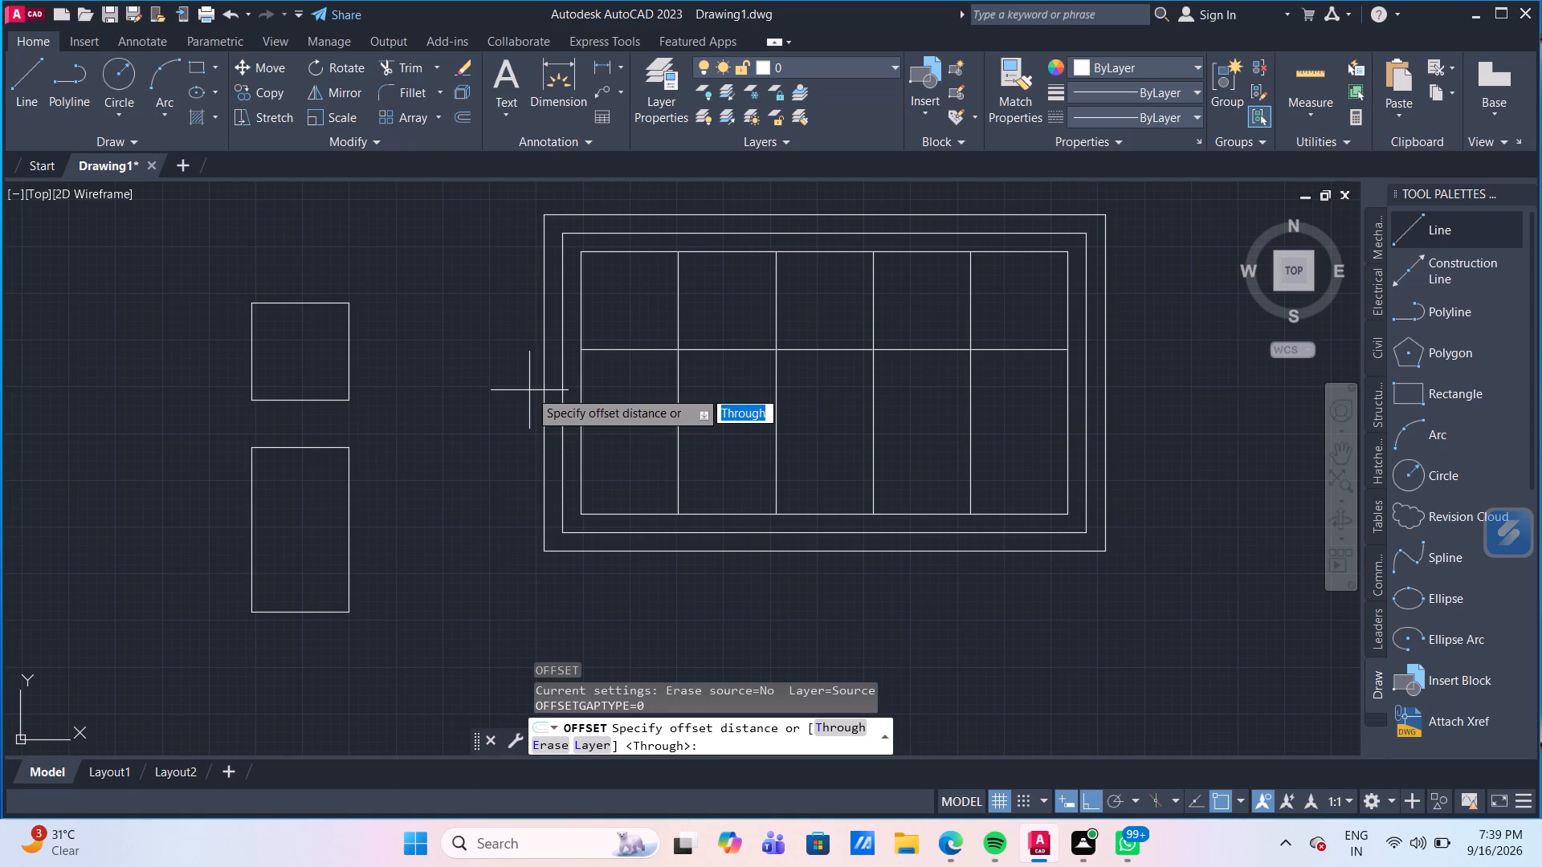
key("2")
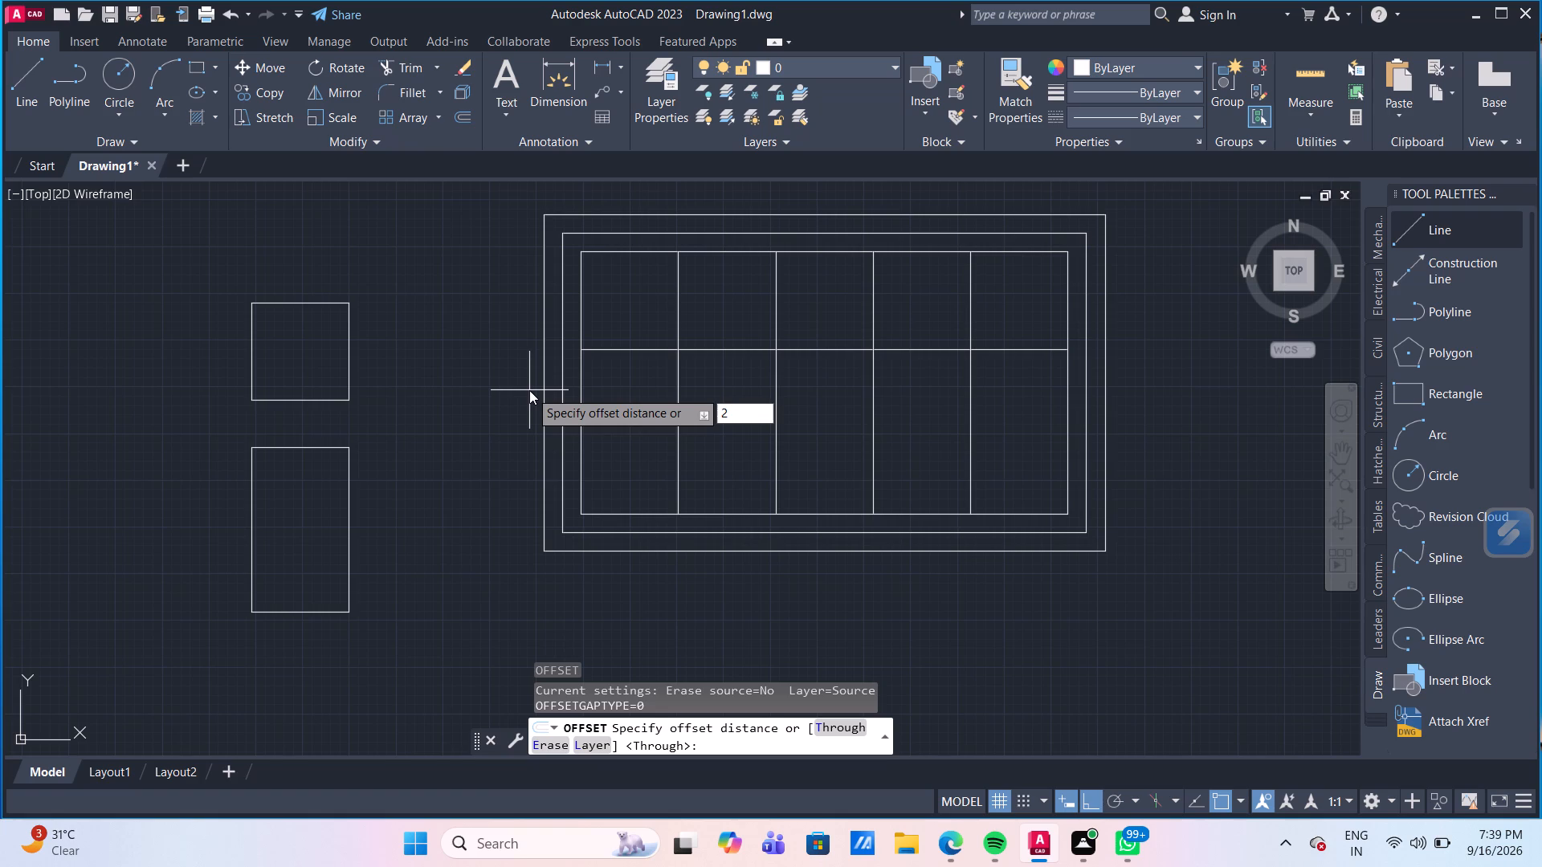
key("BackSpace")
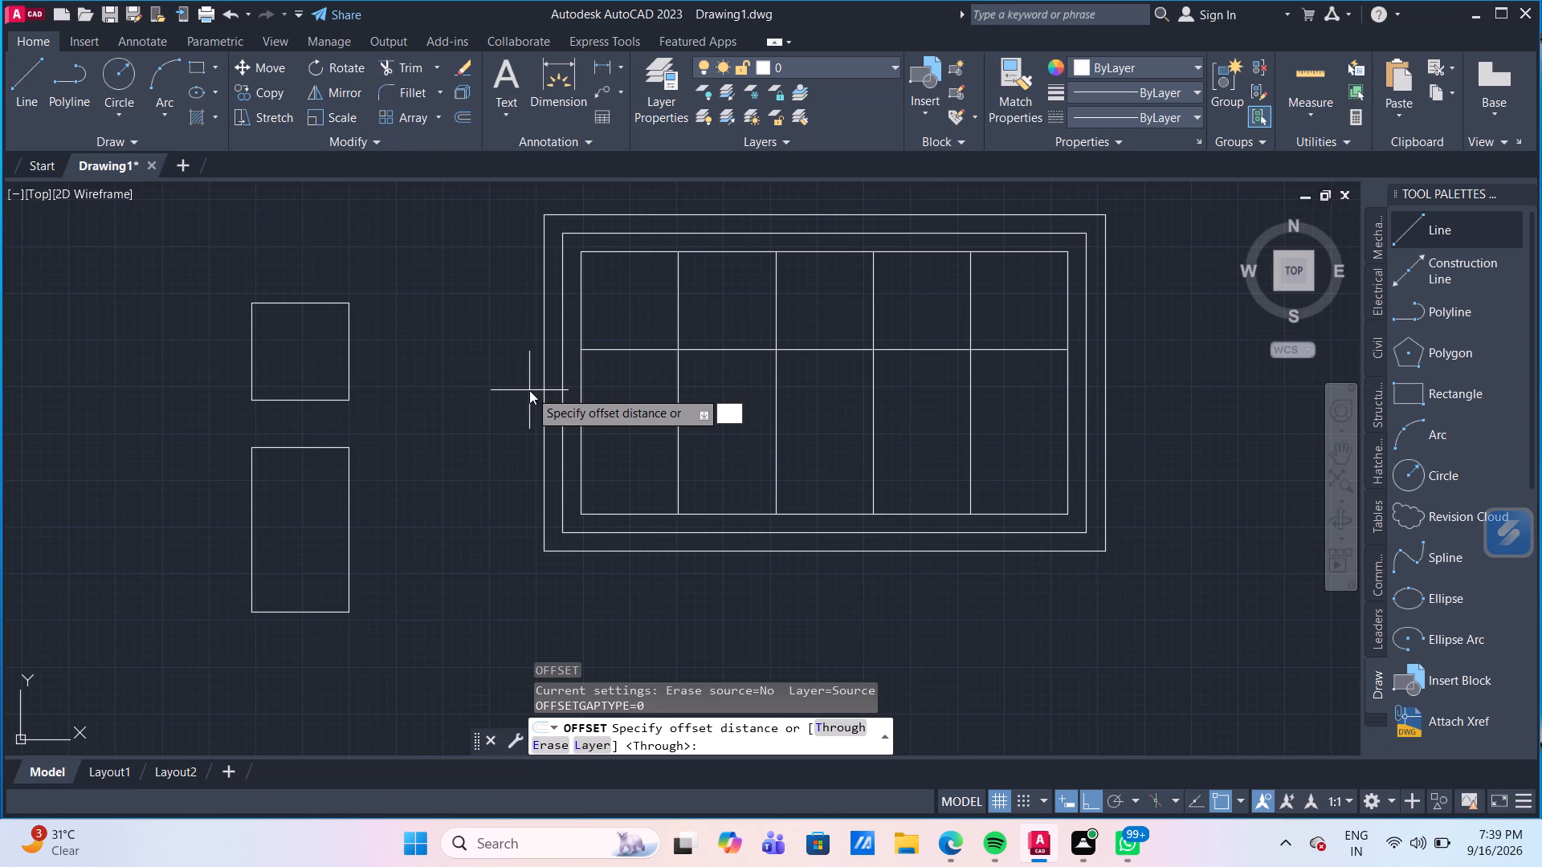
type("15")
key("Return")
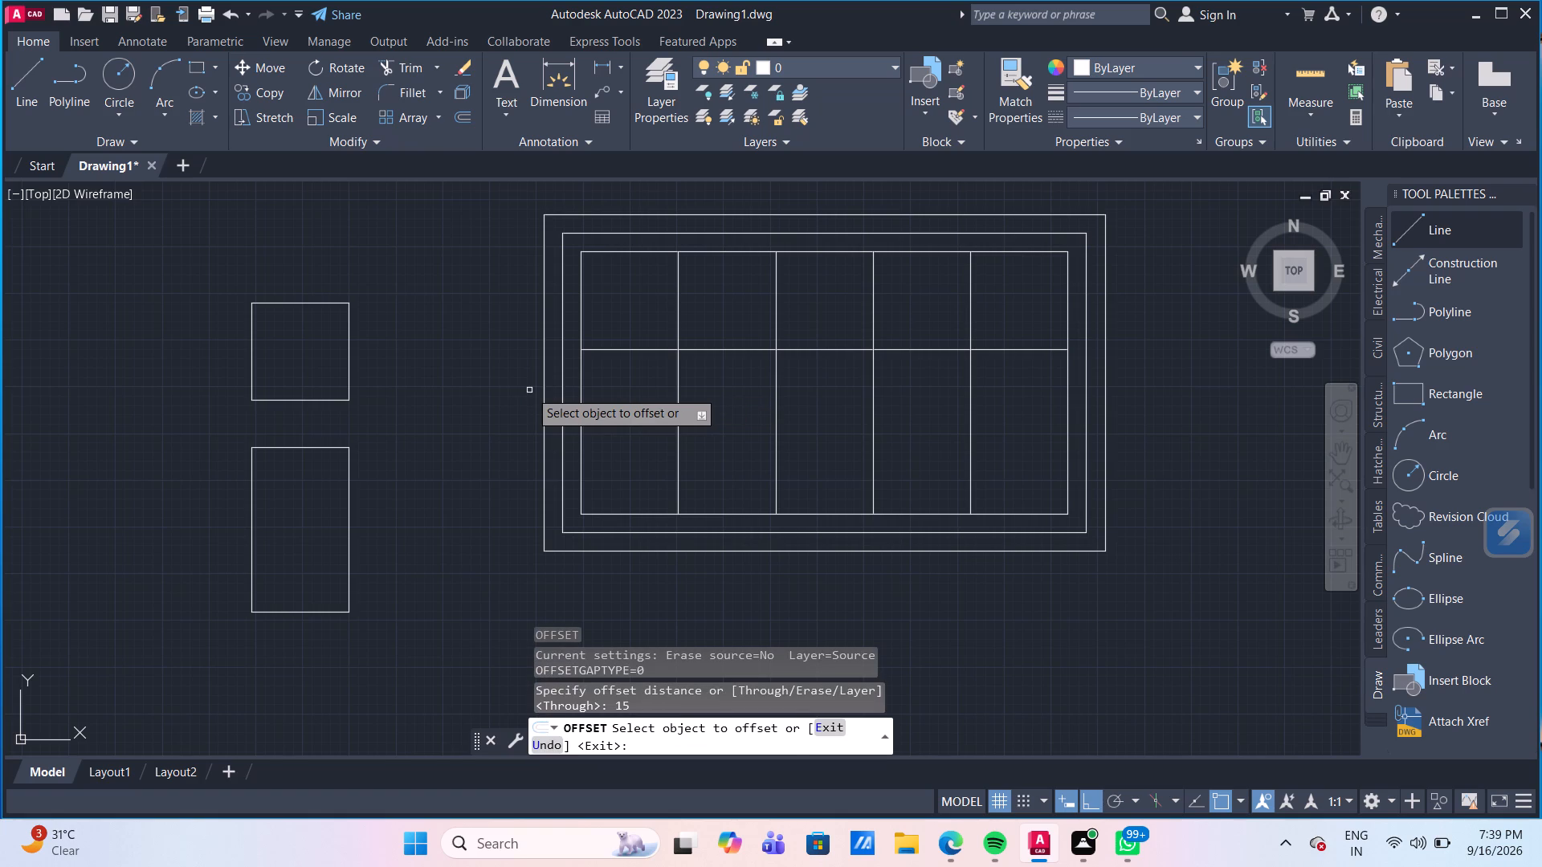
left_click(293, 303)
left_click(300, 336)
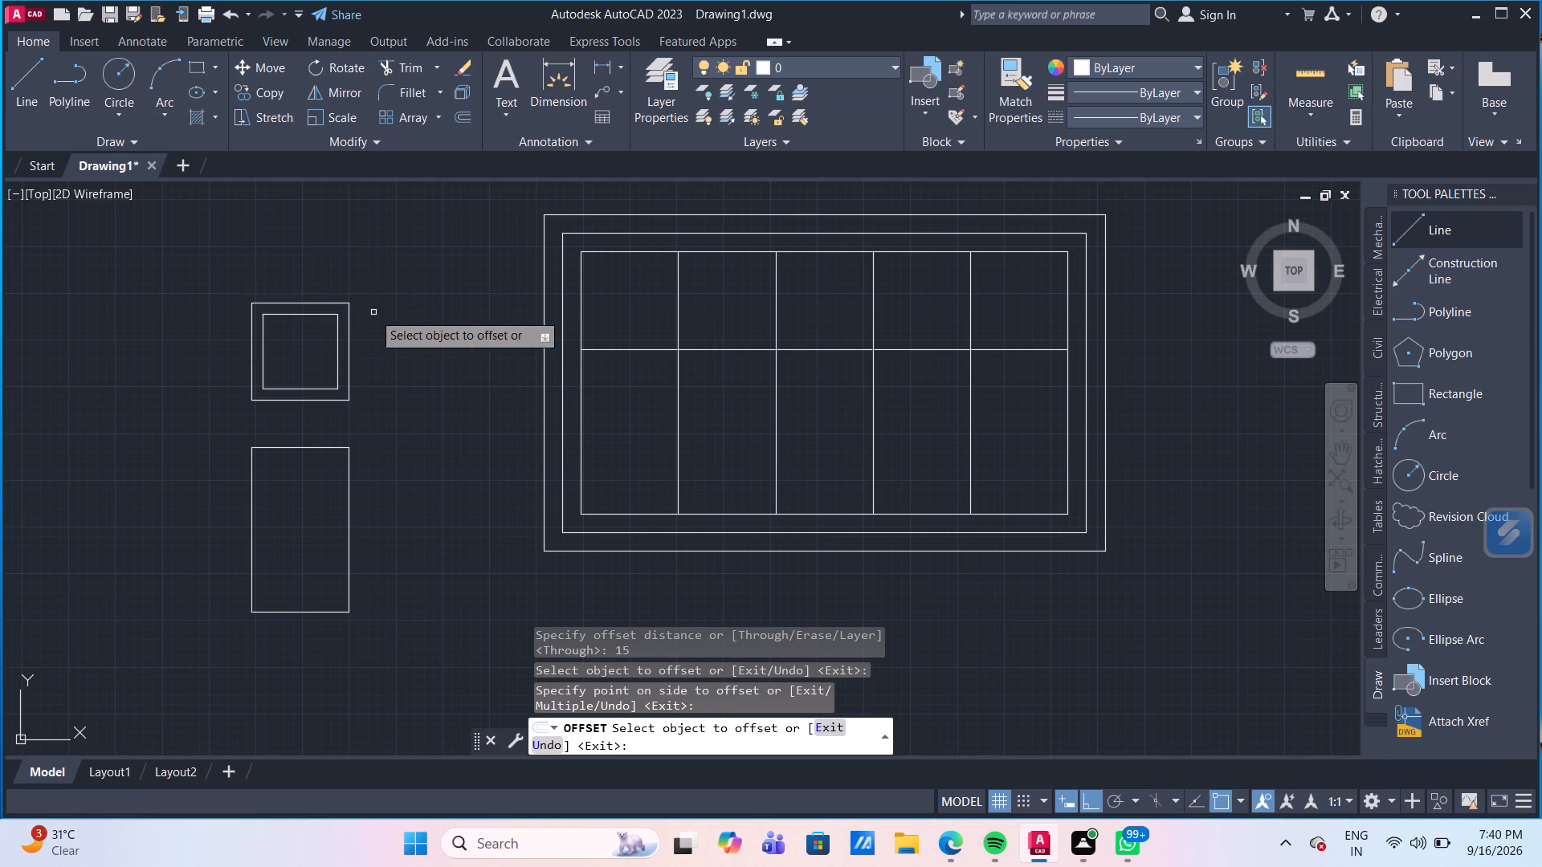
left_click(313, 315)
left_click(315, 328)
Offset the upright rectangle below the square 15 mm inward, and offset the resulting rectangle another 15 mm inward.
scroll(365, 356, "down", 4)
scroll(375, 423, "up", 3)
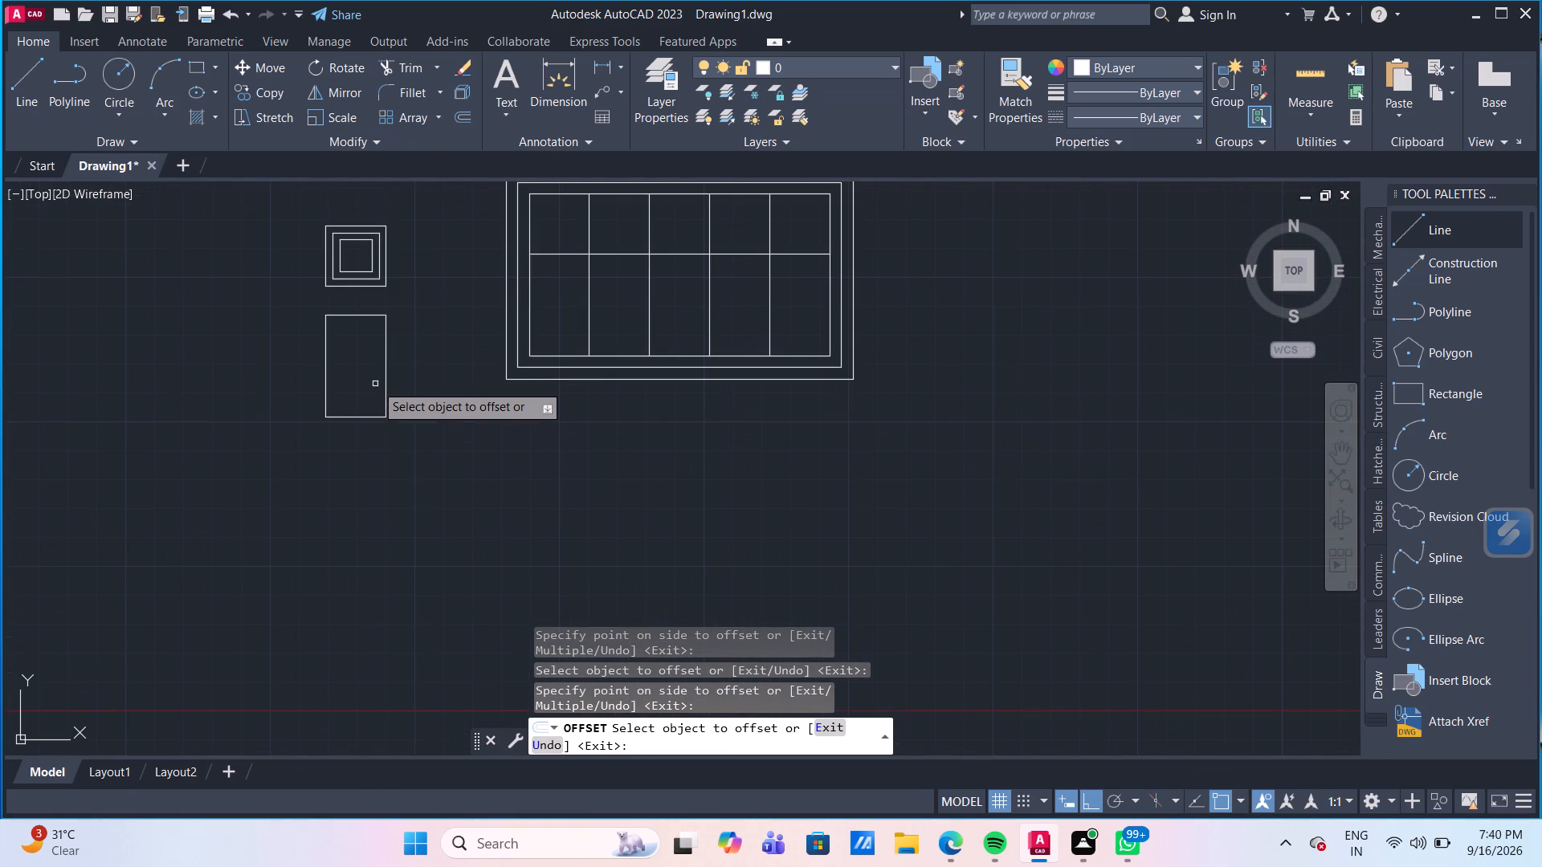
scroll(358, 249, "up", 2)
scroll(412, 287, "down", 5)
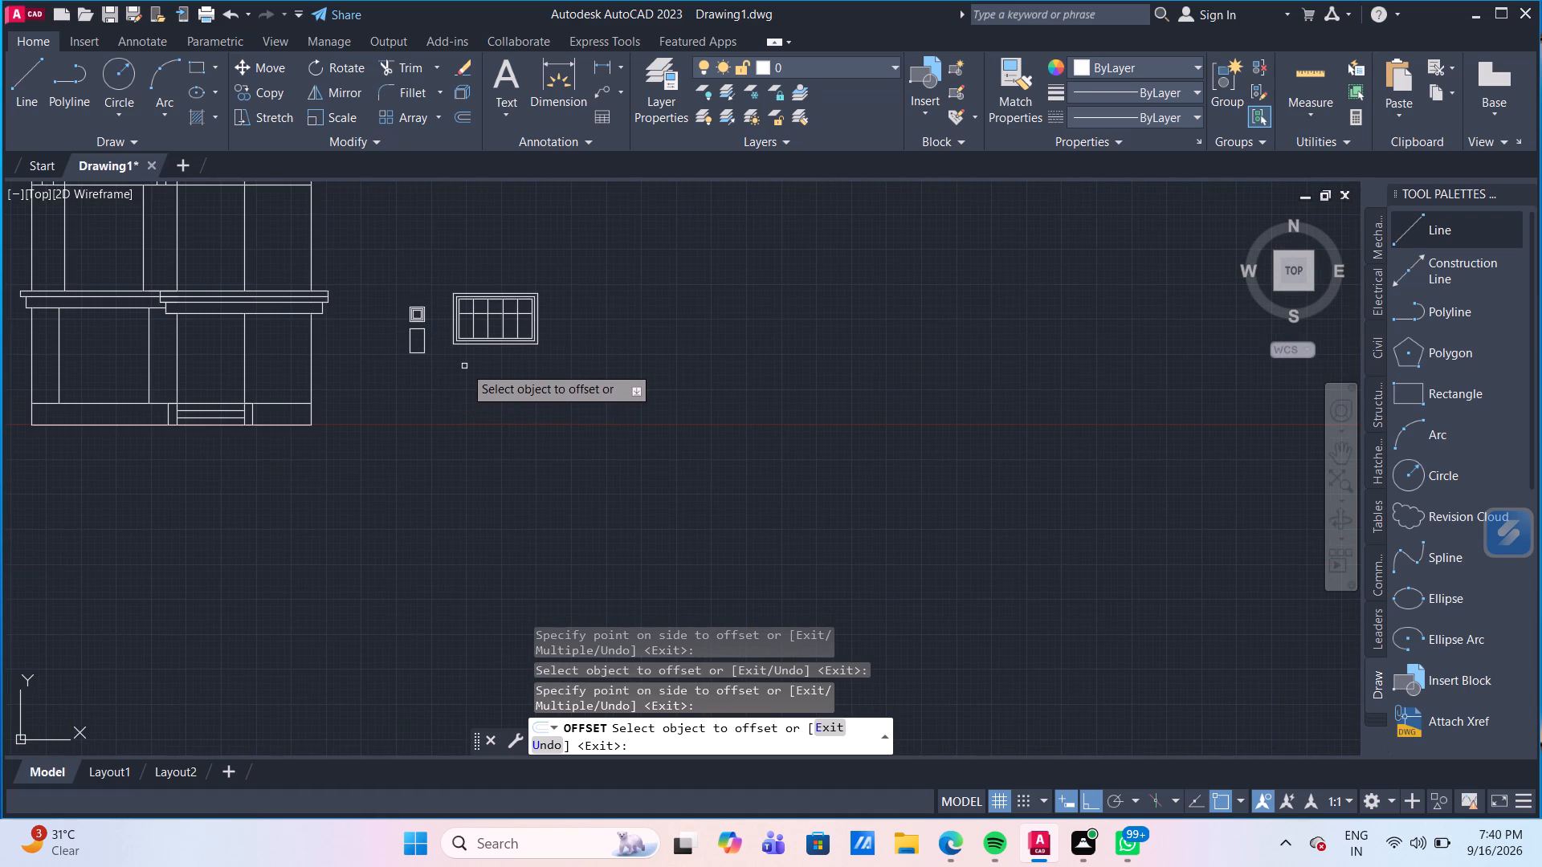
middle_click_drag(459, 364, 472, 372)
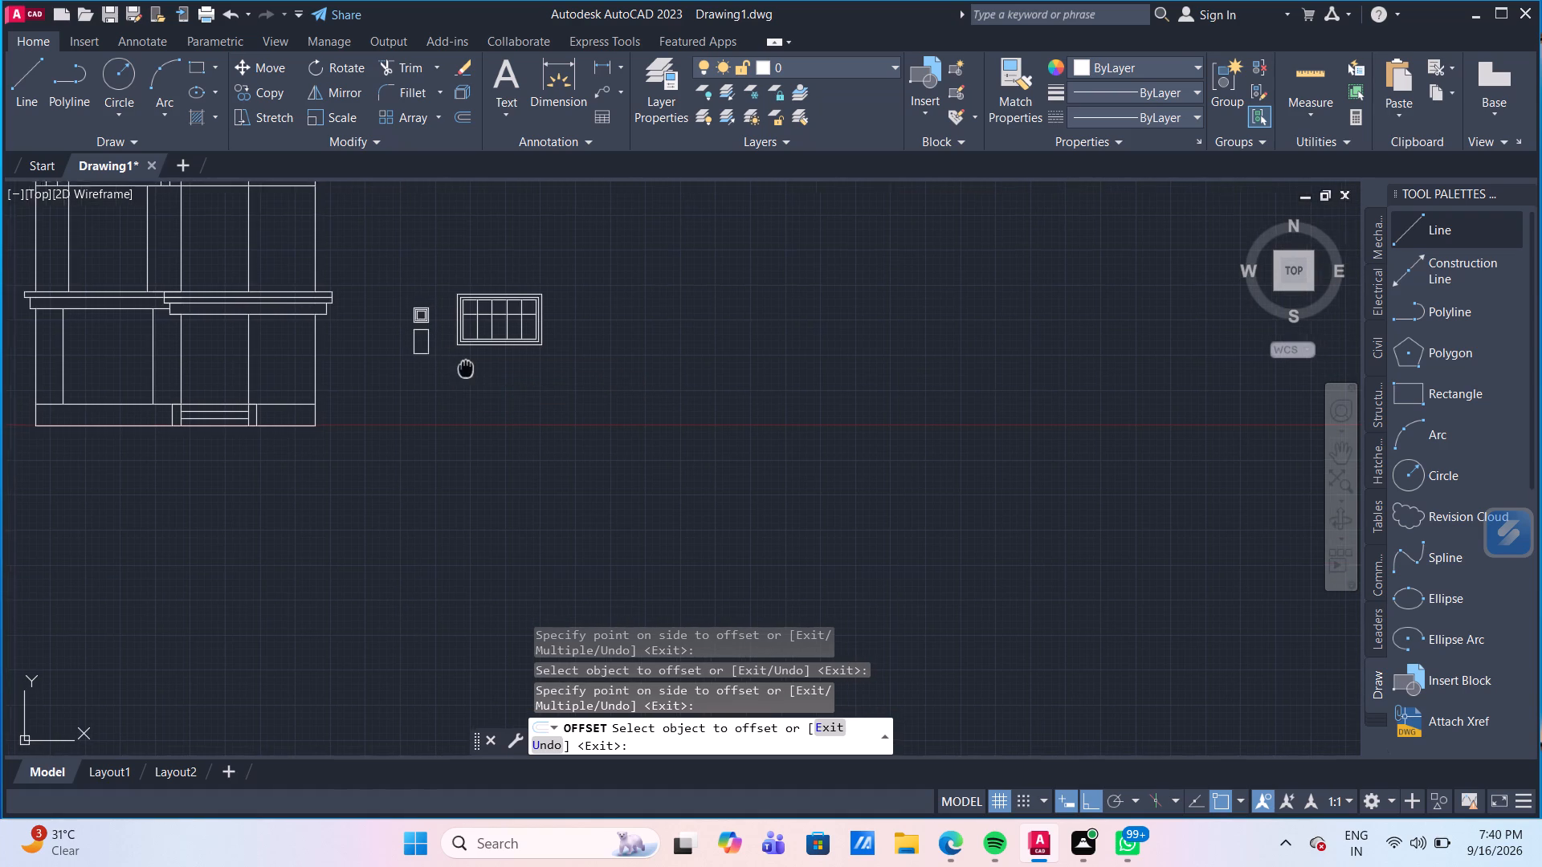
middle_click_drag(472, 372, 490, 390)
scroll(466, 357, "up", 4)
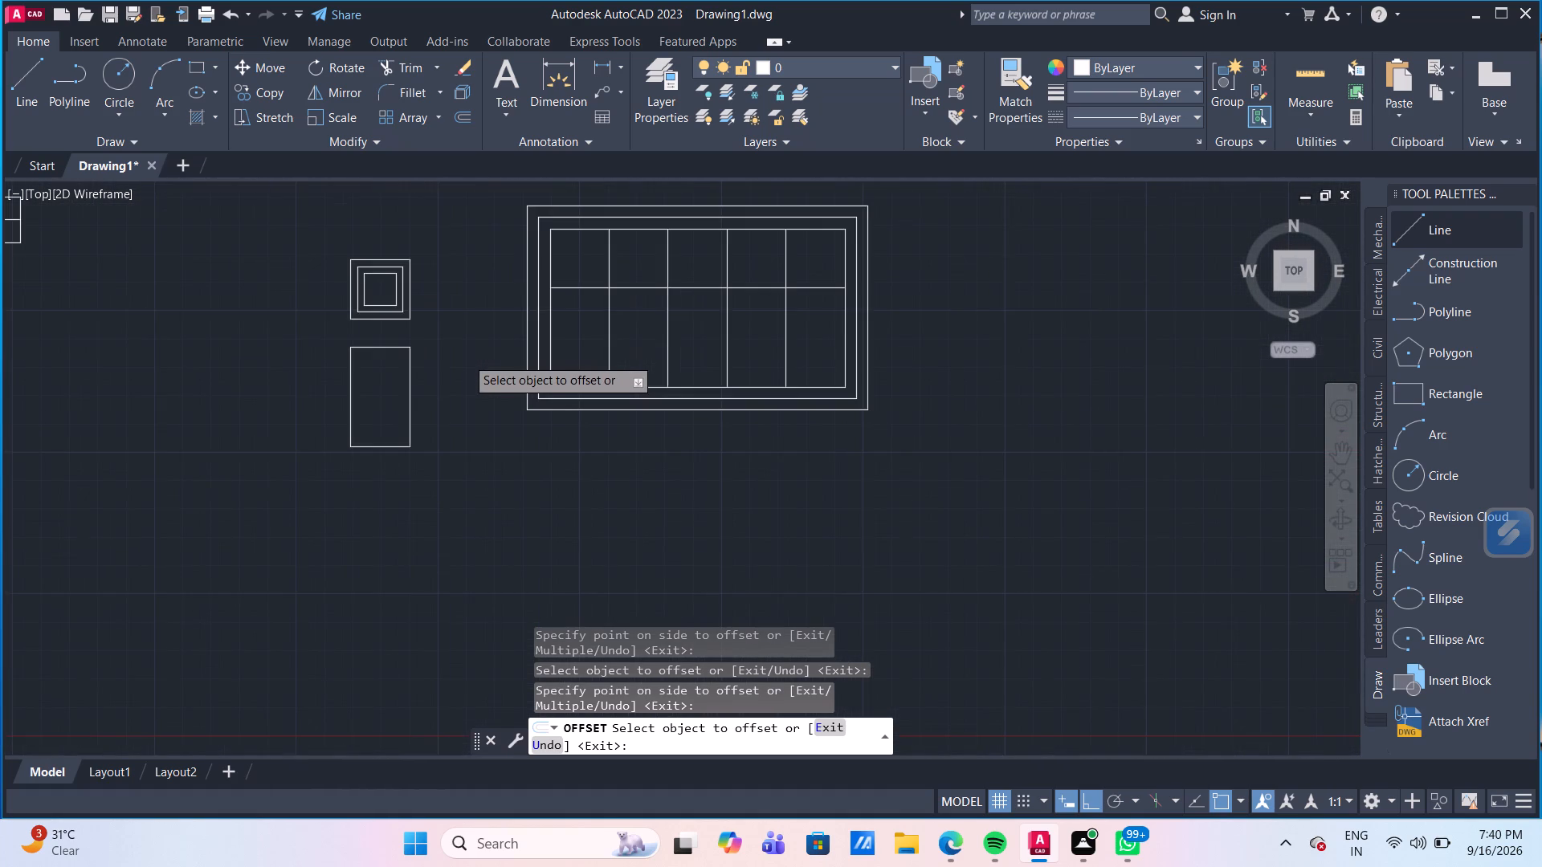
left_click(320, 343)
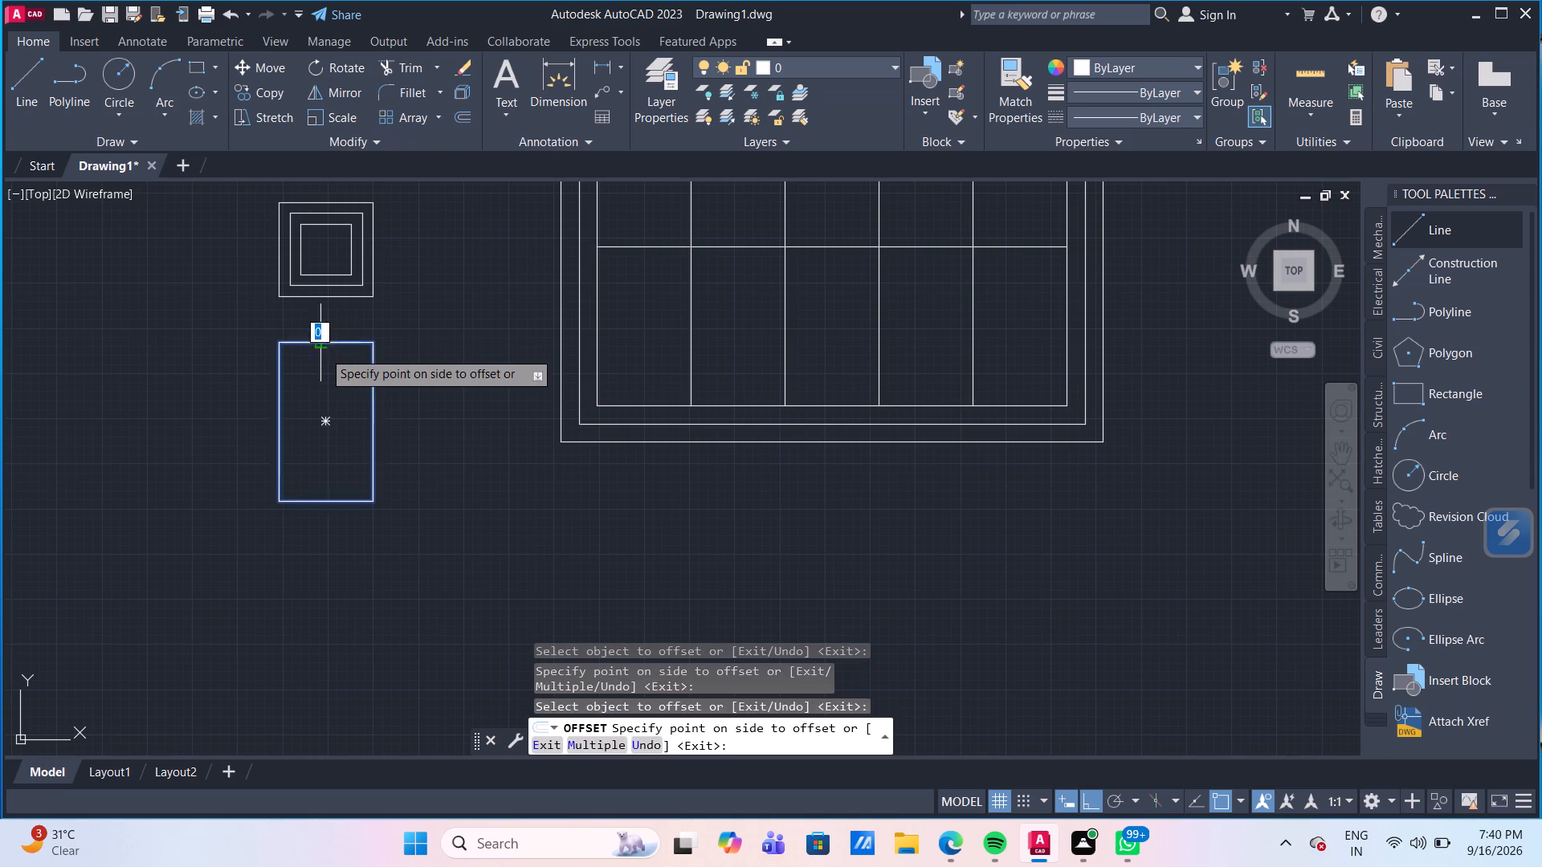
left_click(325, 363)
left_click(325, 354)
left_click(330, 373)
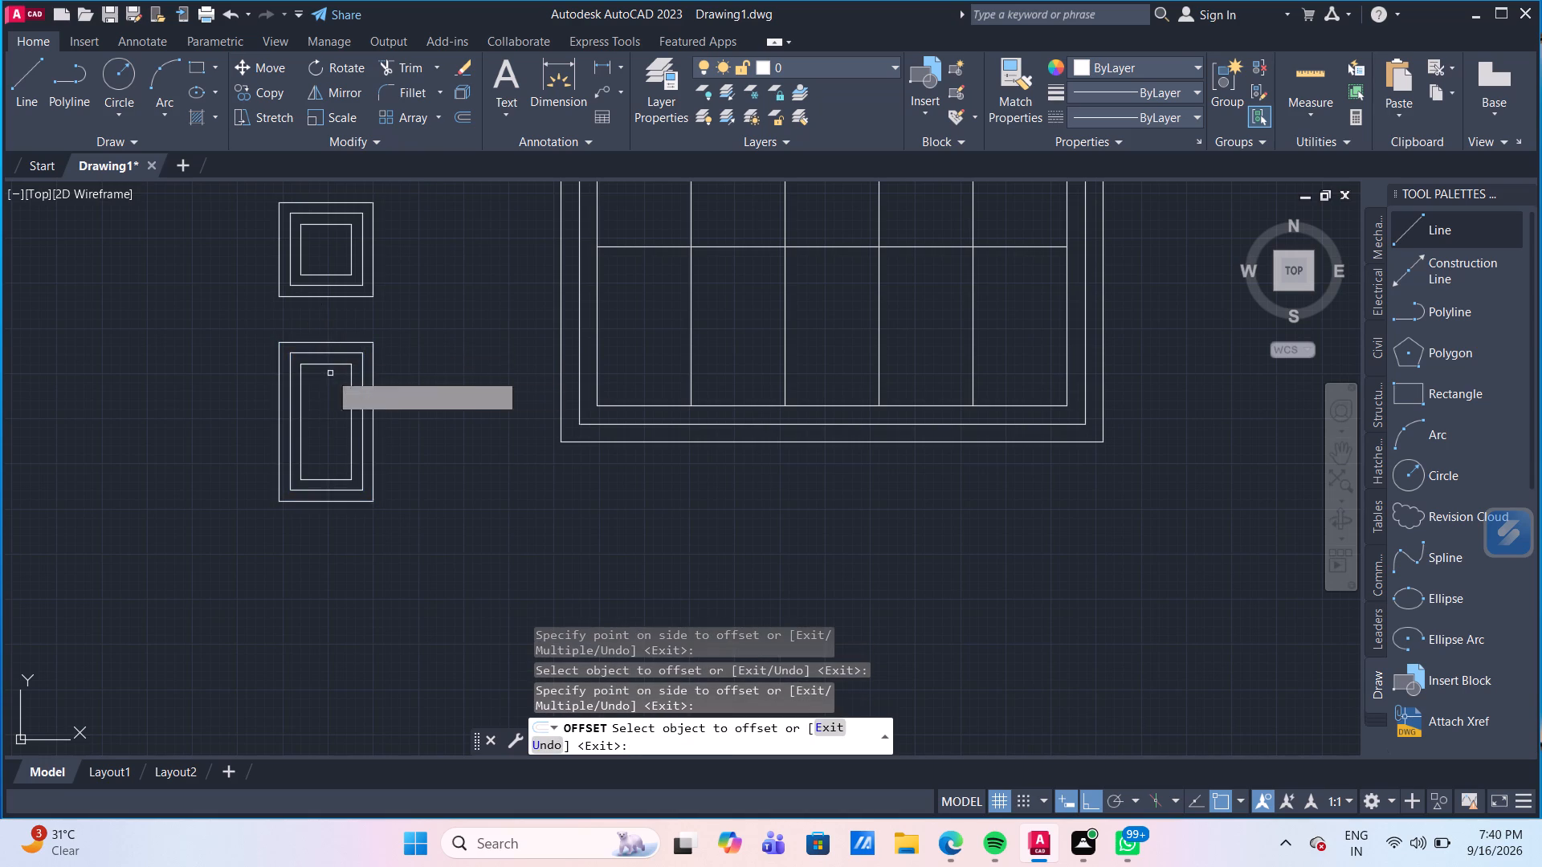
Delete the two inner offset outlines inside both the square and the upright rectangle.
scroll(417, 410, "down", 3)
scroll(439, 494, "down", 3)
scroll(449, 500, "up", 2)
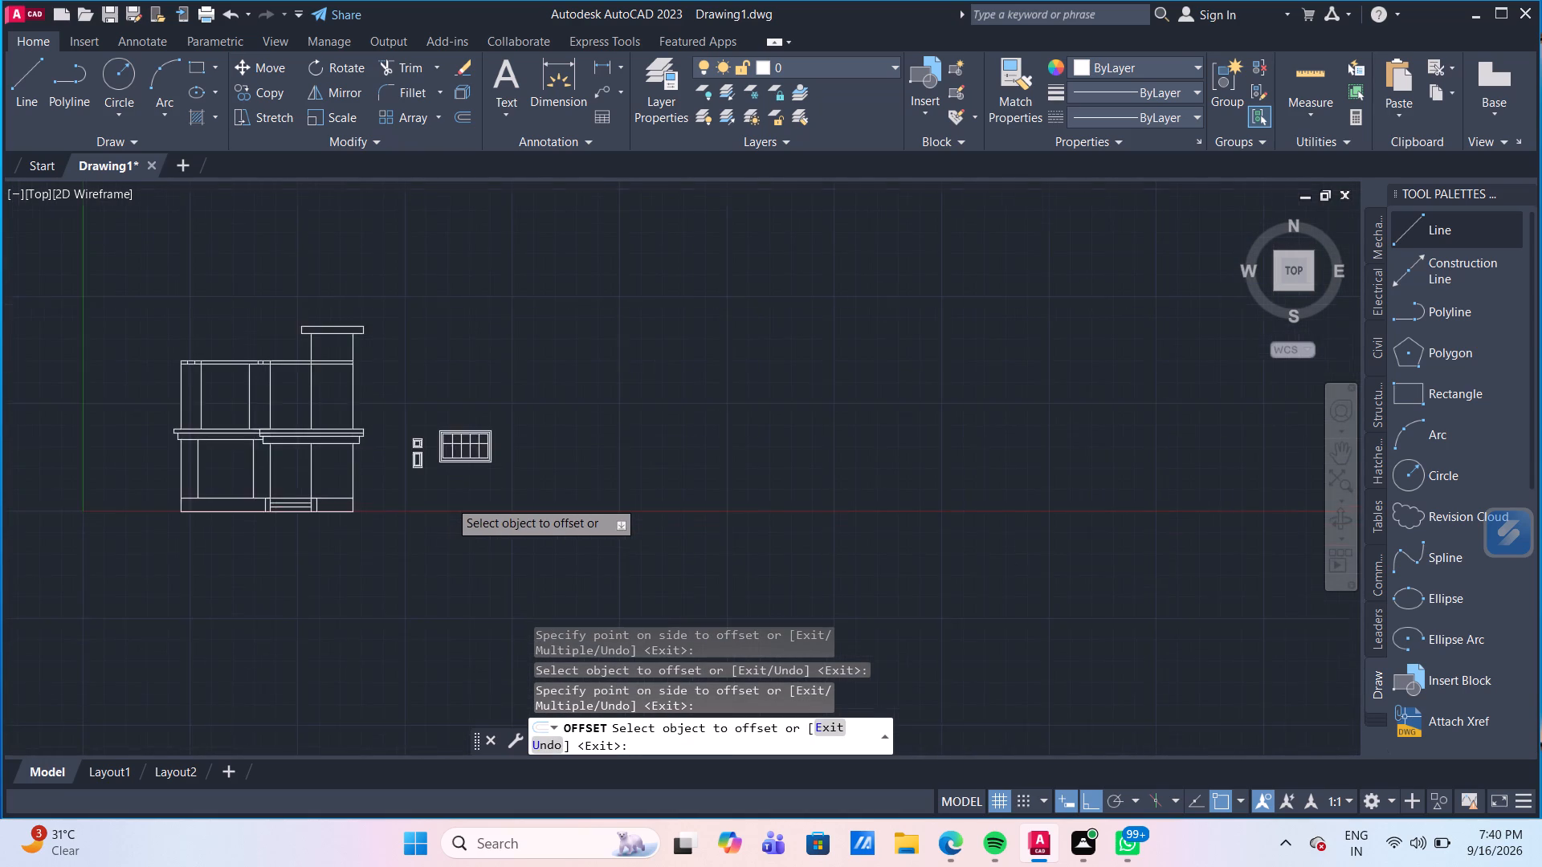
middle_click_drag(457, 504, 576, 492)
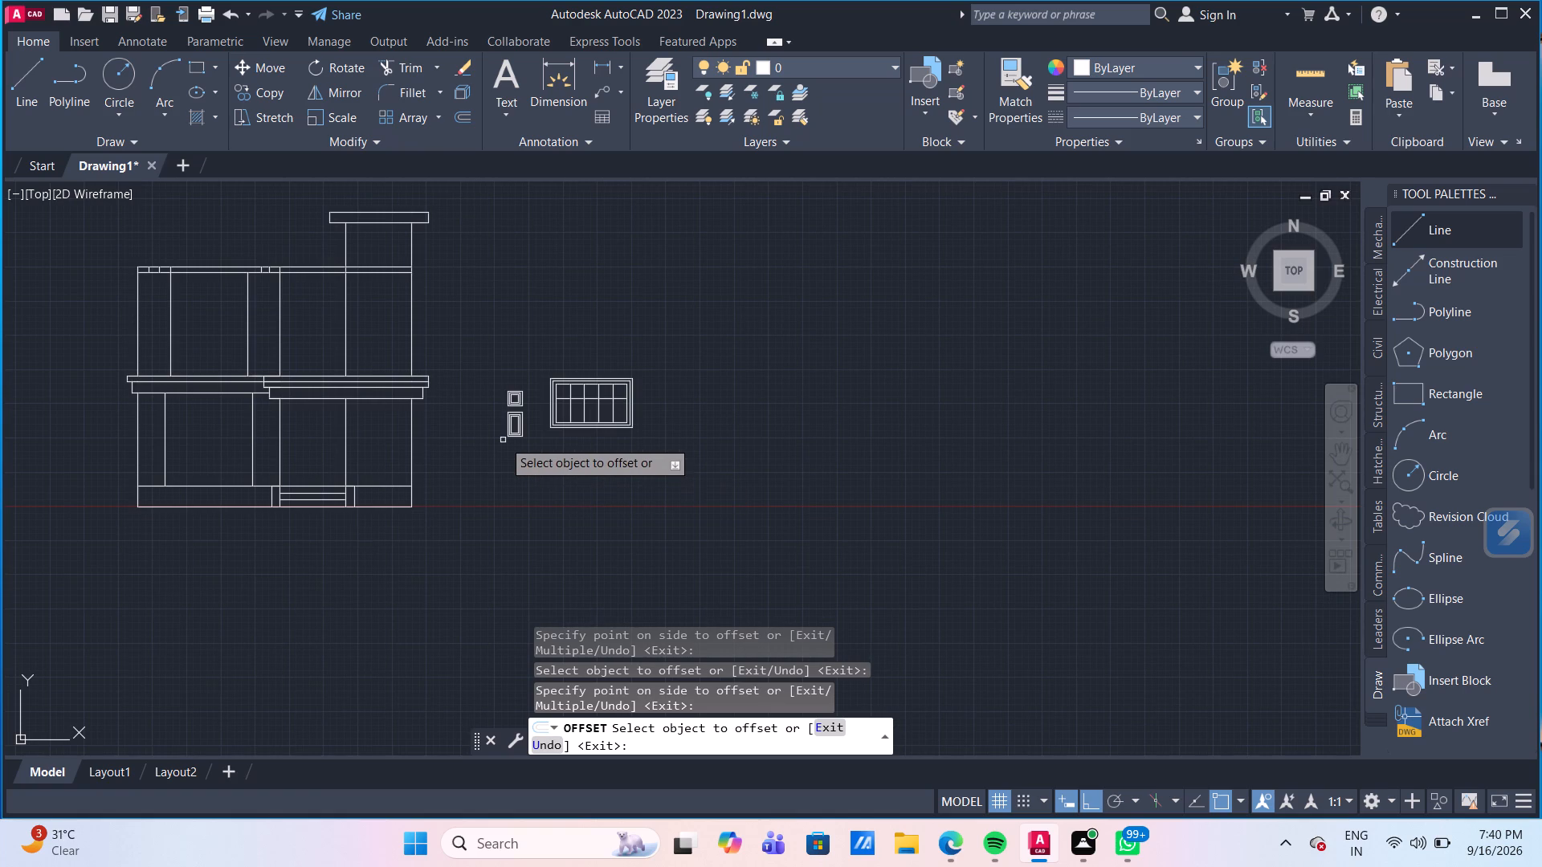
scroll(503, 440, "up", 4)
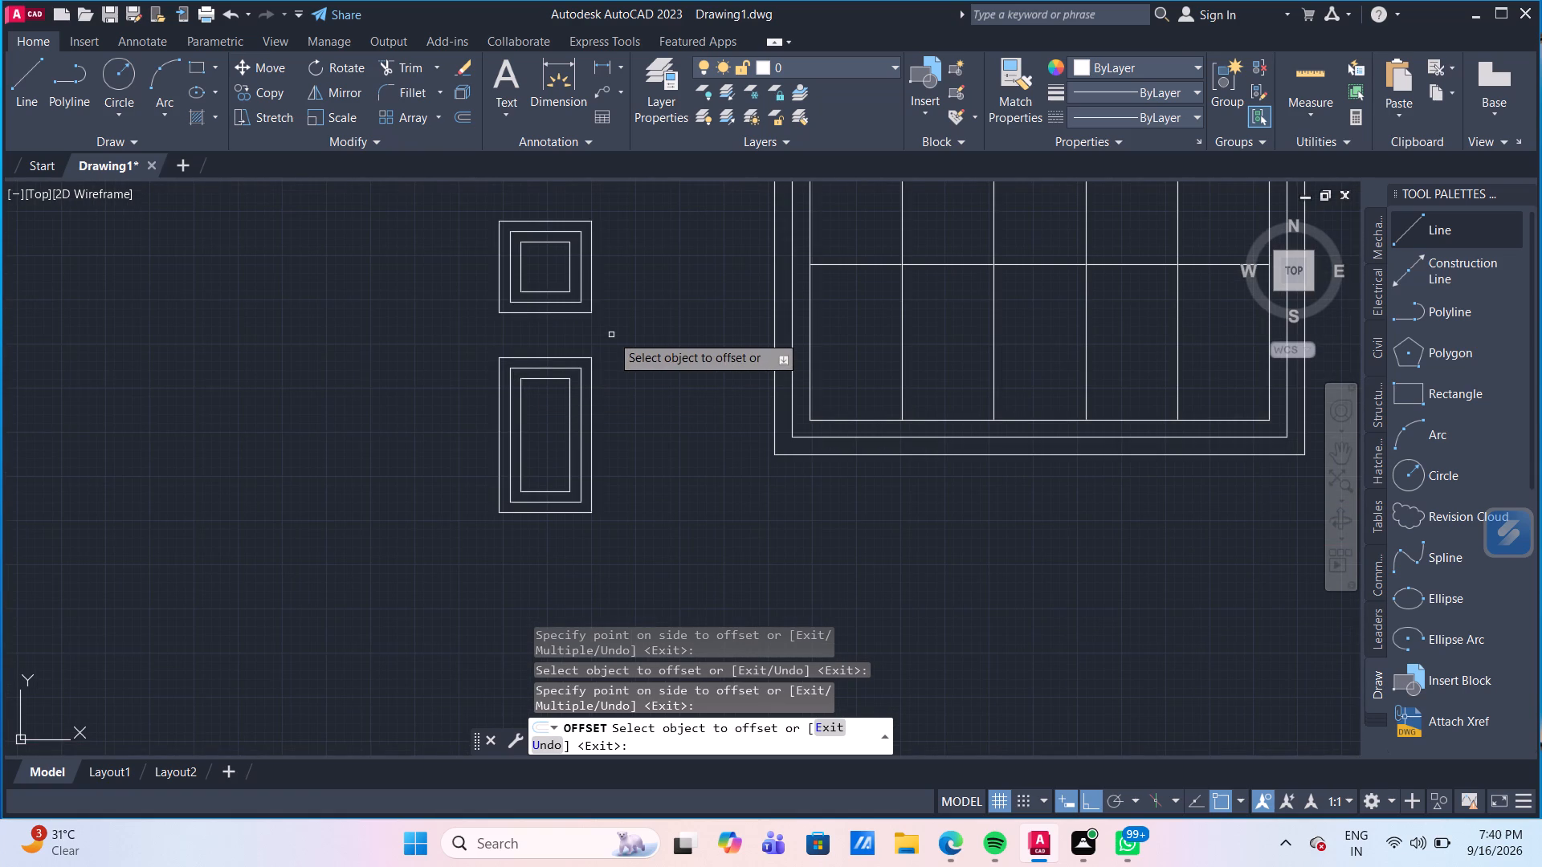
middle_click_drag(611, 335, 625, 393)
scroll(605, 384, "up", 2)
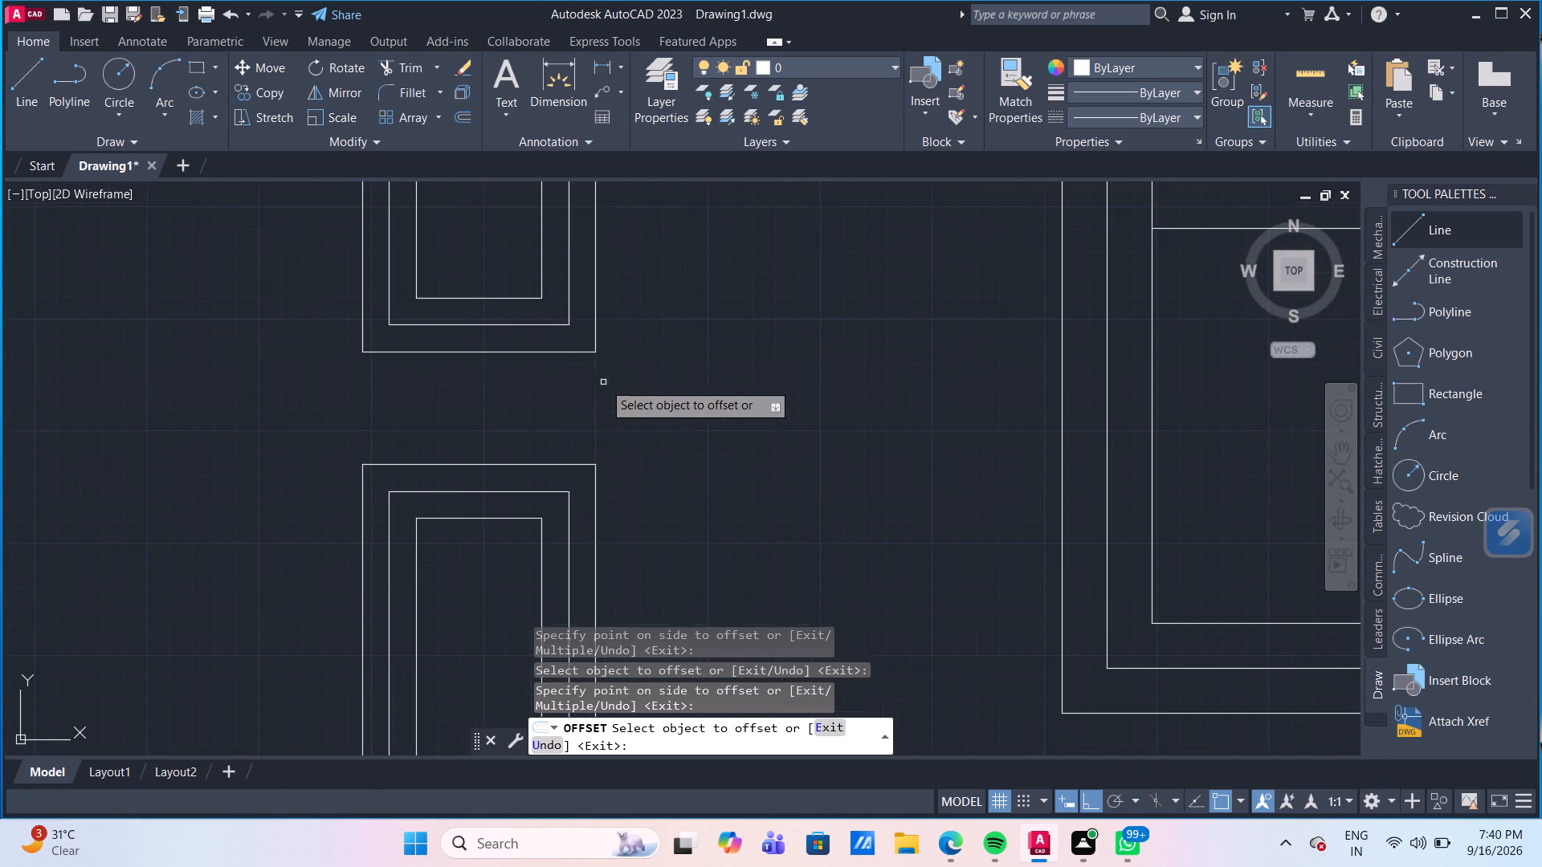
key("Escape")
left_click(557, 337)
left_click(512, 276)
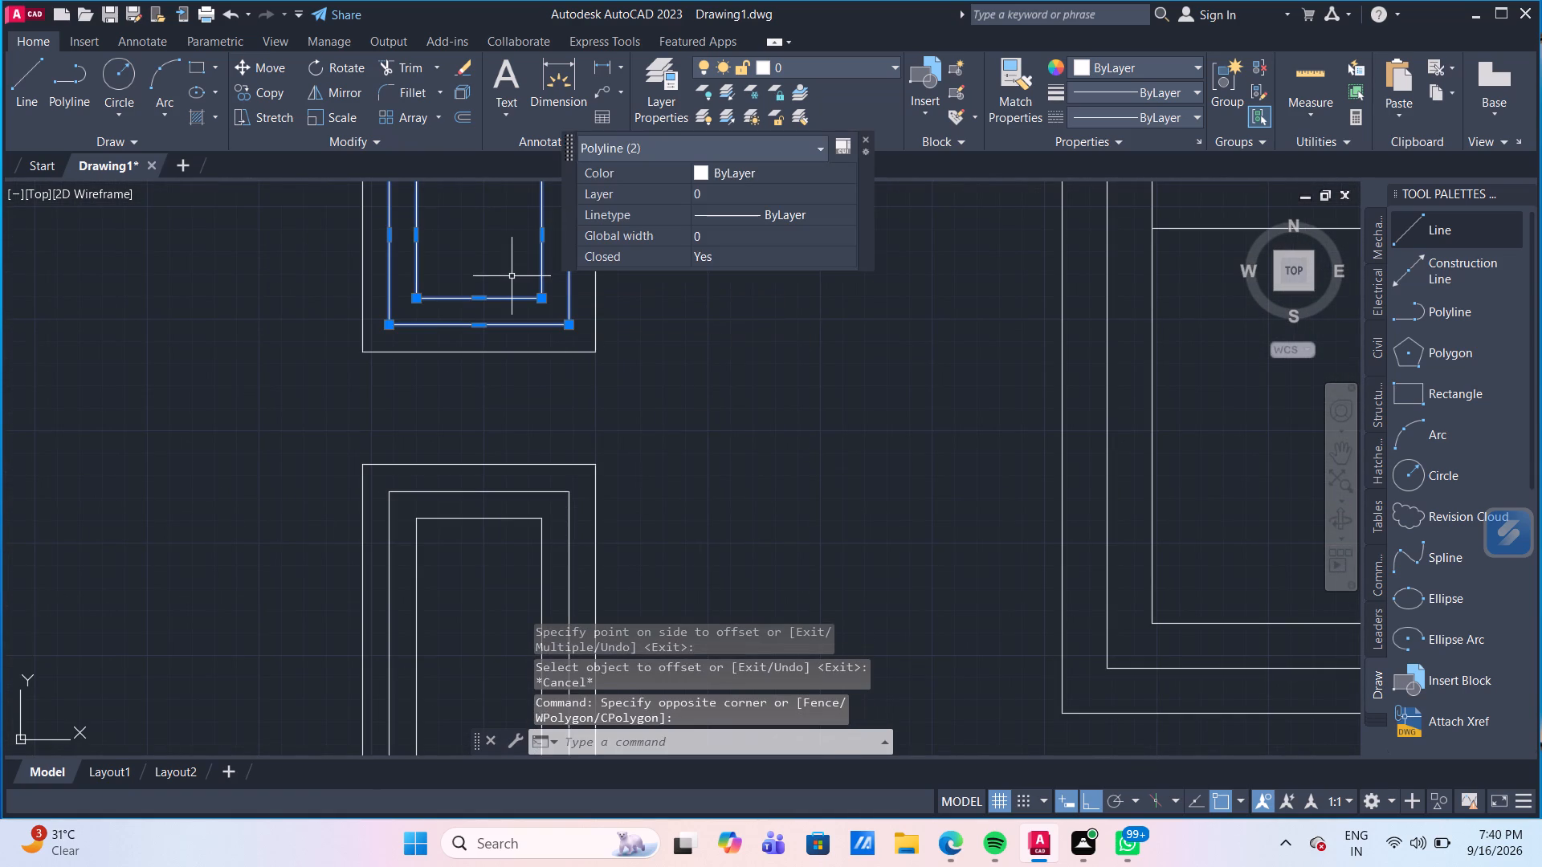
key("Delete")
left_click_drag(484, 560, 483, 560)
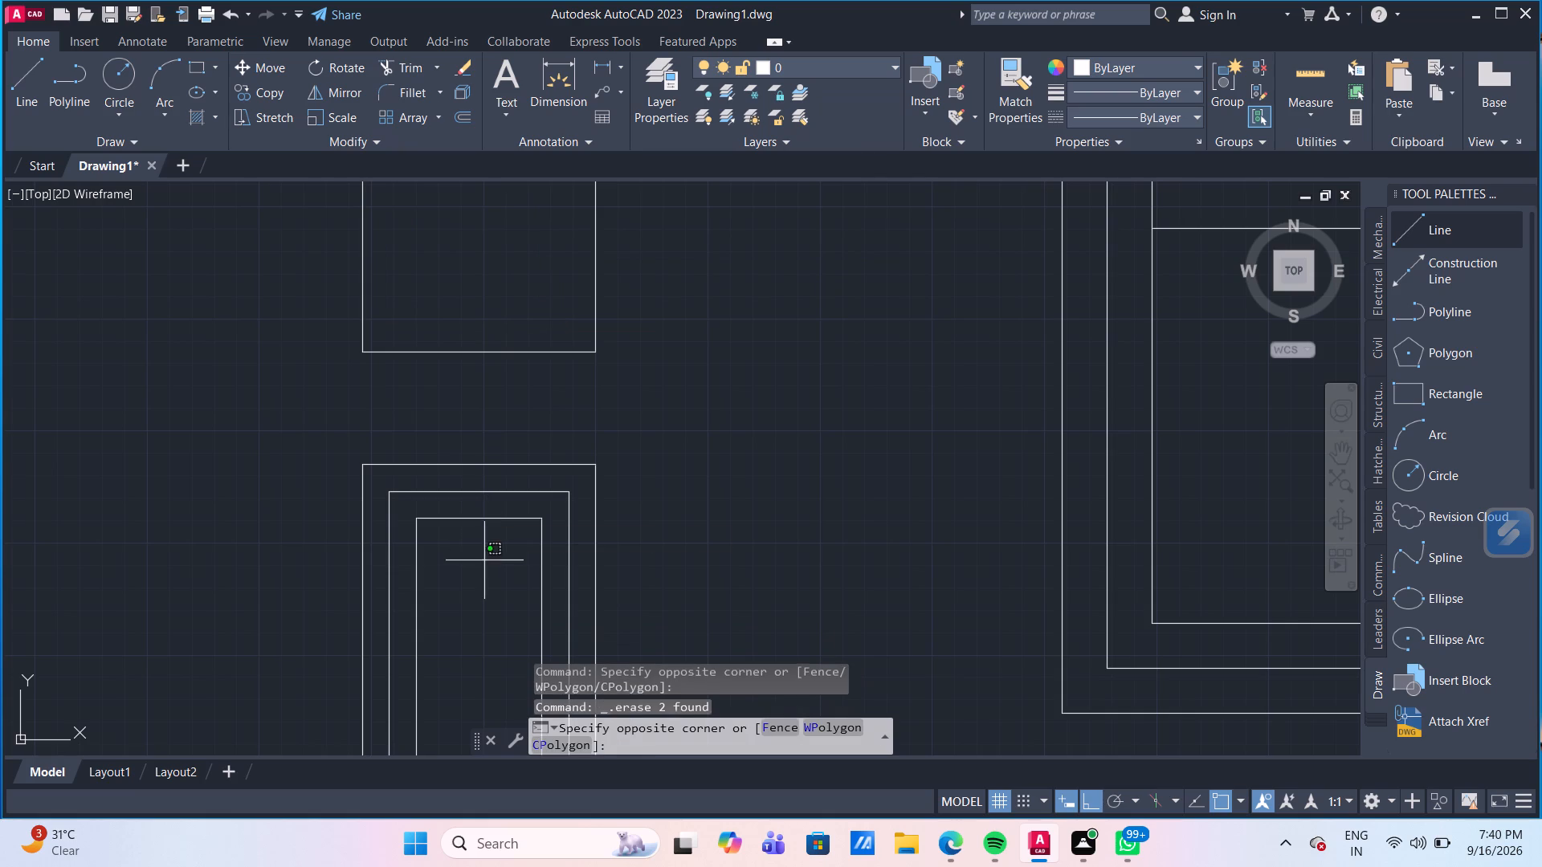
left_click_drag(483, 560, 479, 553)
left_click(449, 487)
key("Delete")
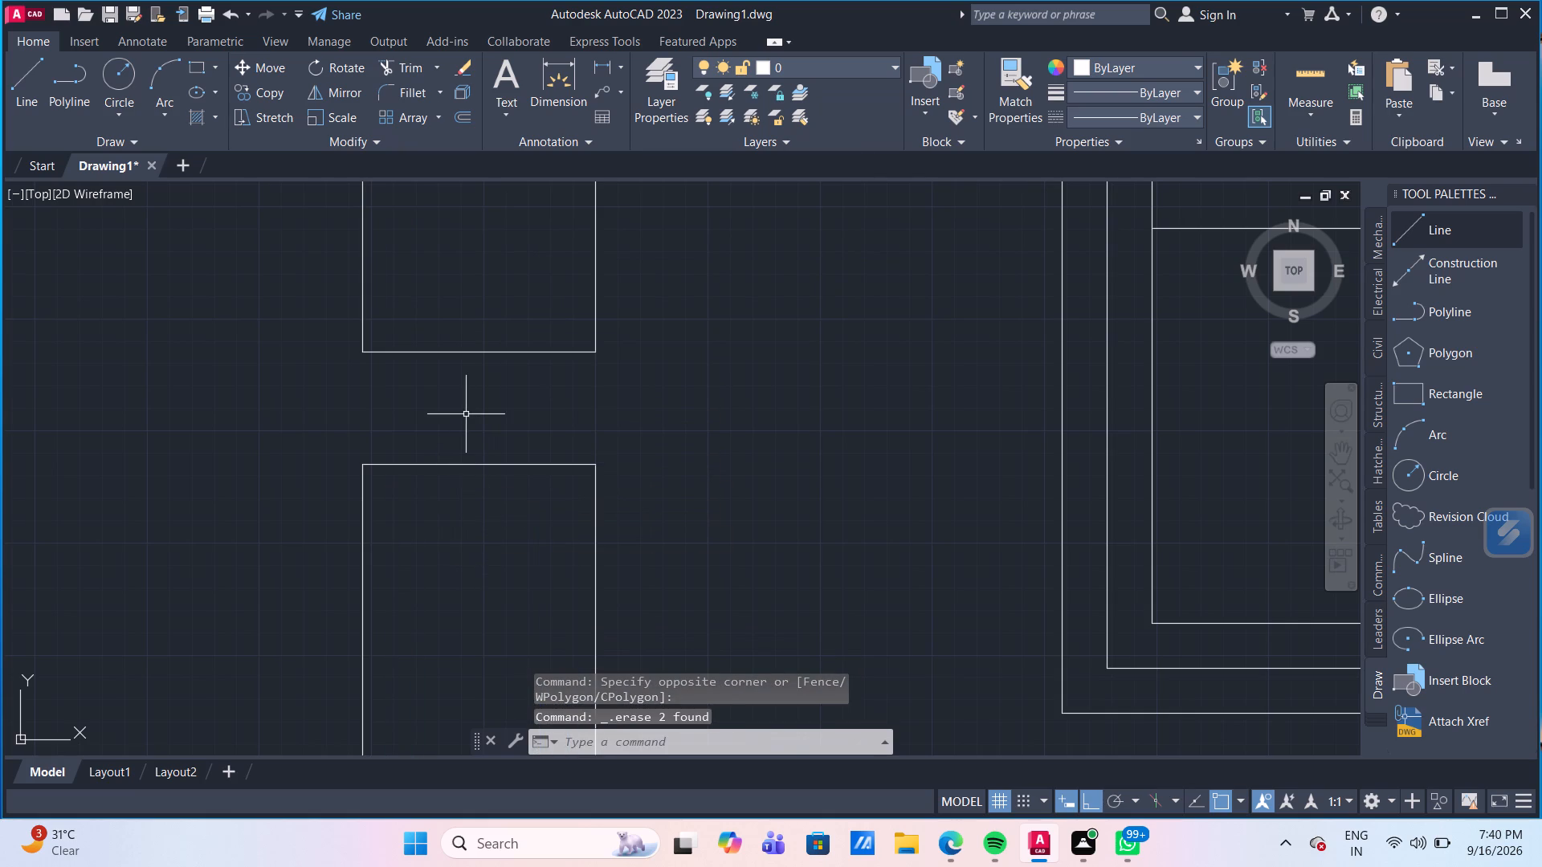
Offset the separate square 10 mm inward, and offset the resulting square another 10 mm inward.
scroll(466, 414, "down", 2)
key("o")
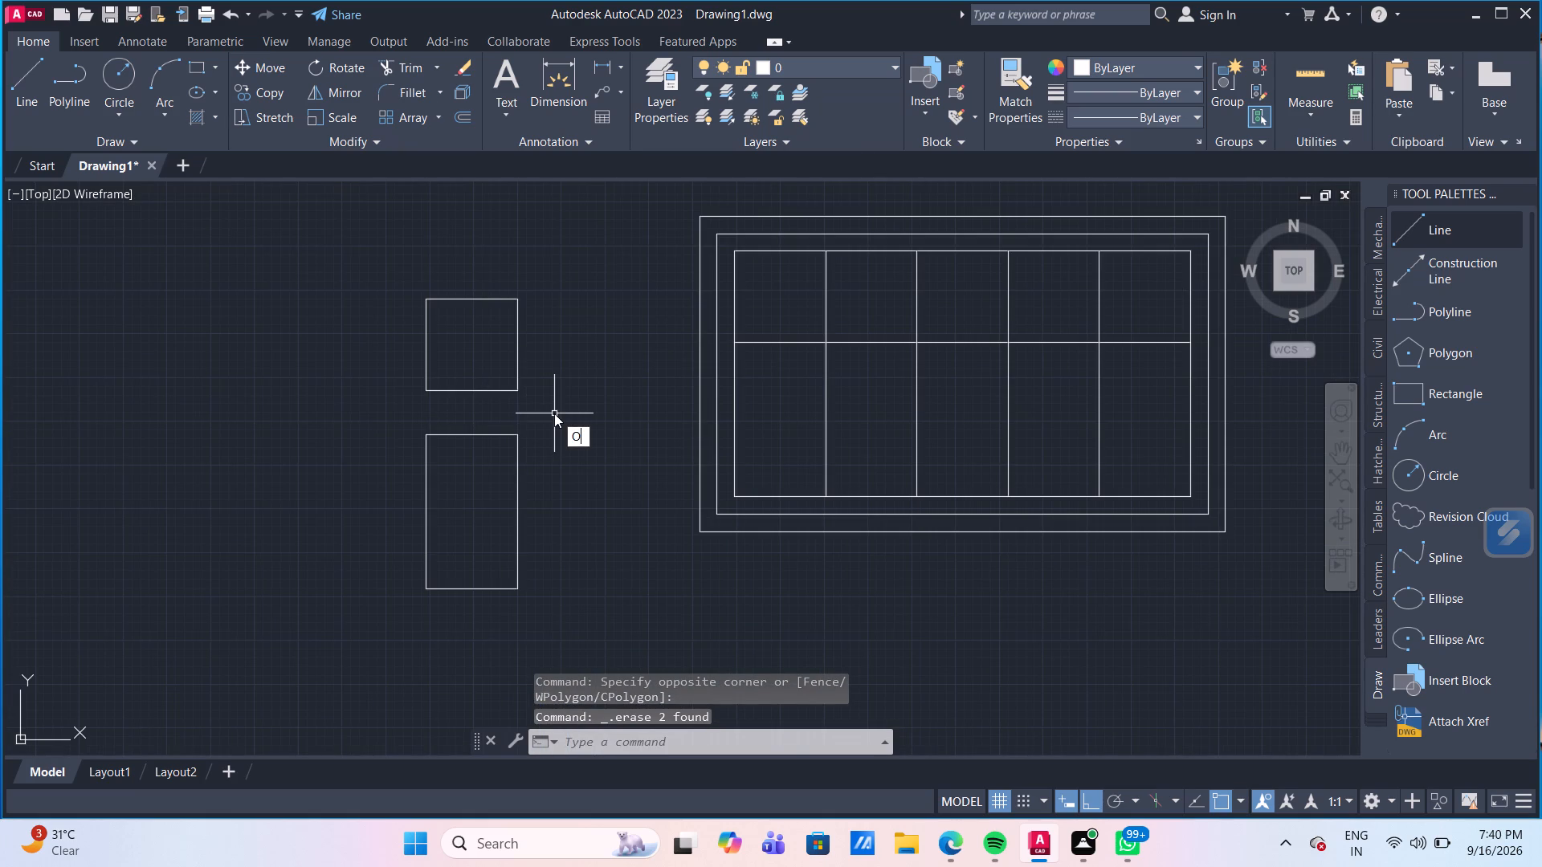
key("Return")
type("10")
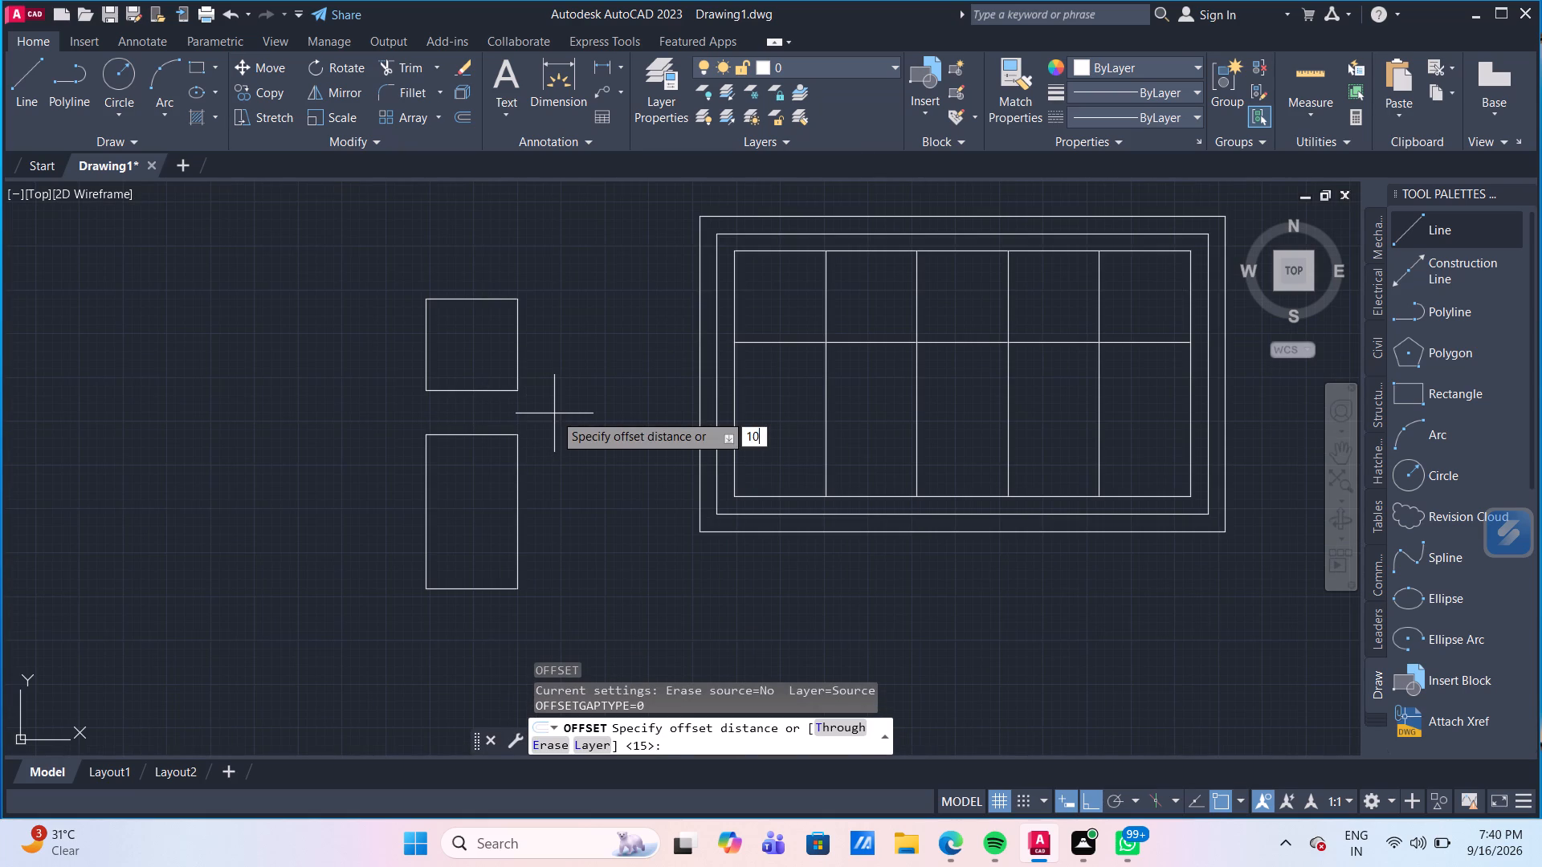
key("Return")
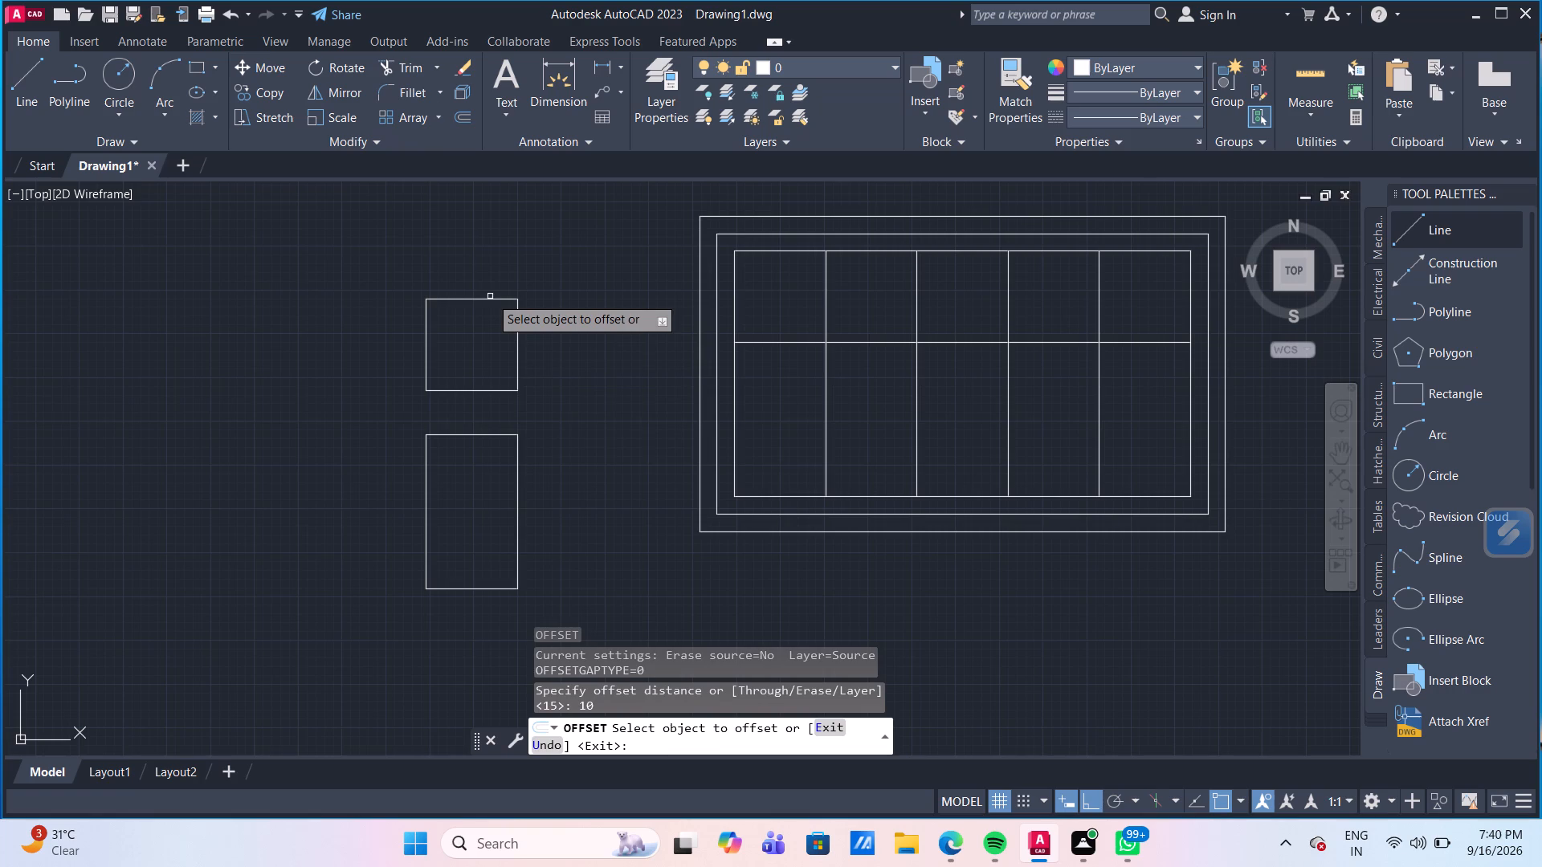
left_click(496, 300)
left_click(496, 300)
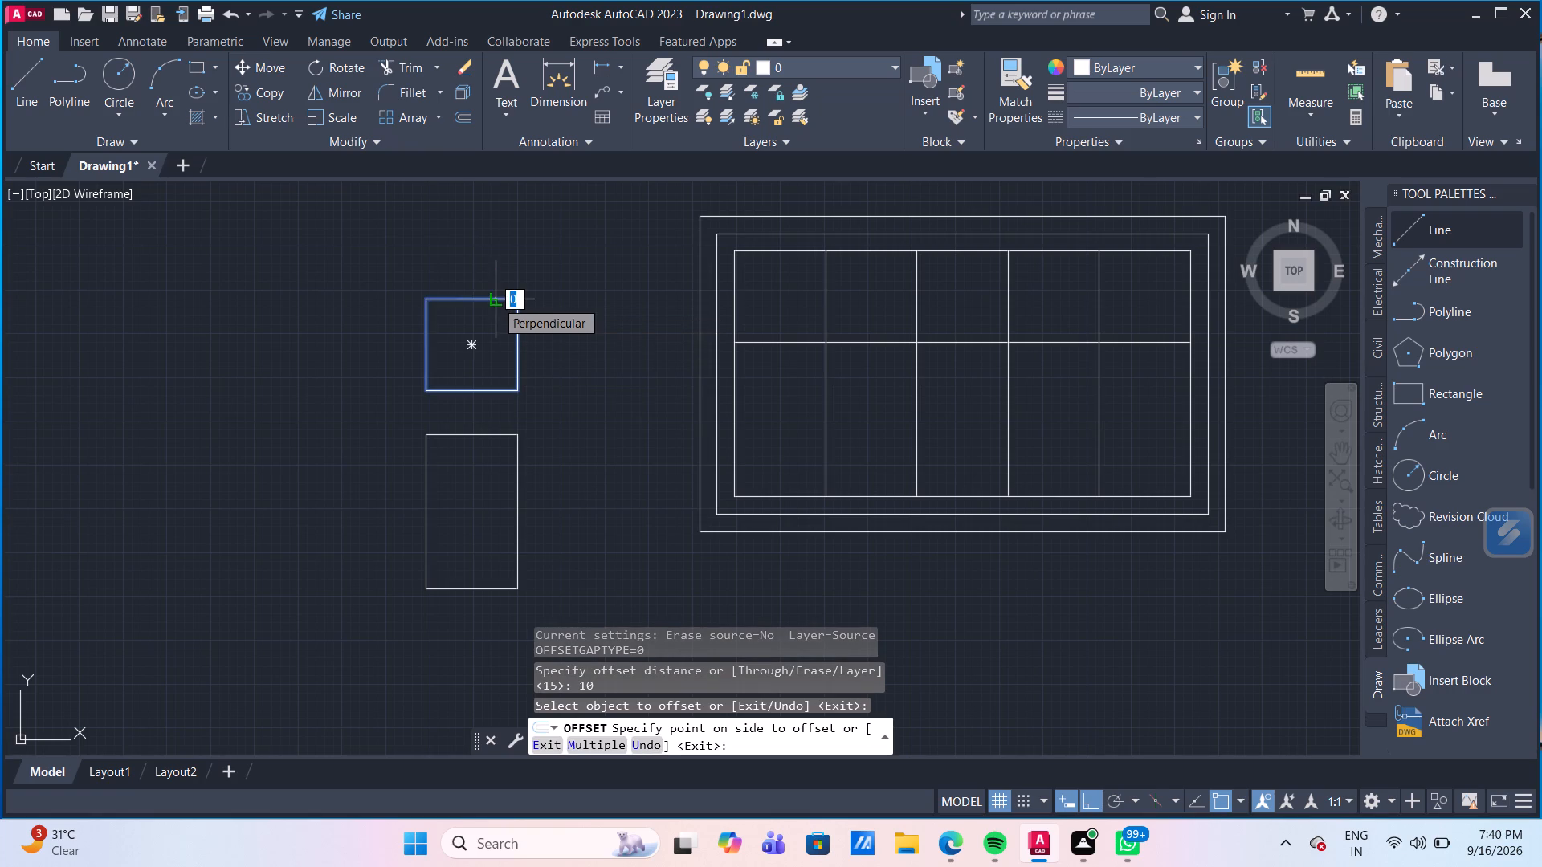
left_click(498, 325)
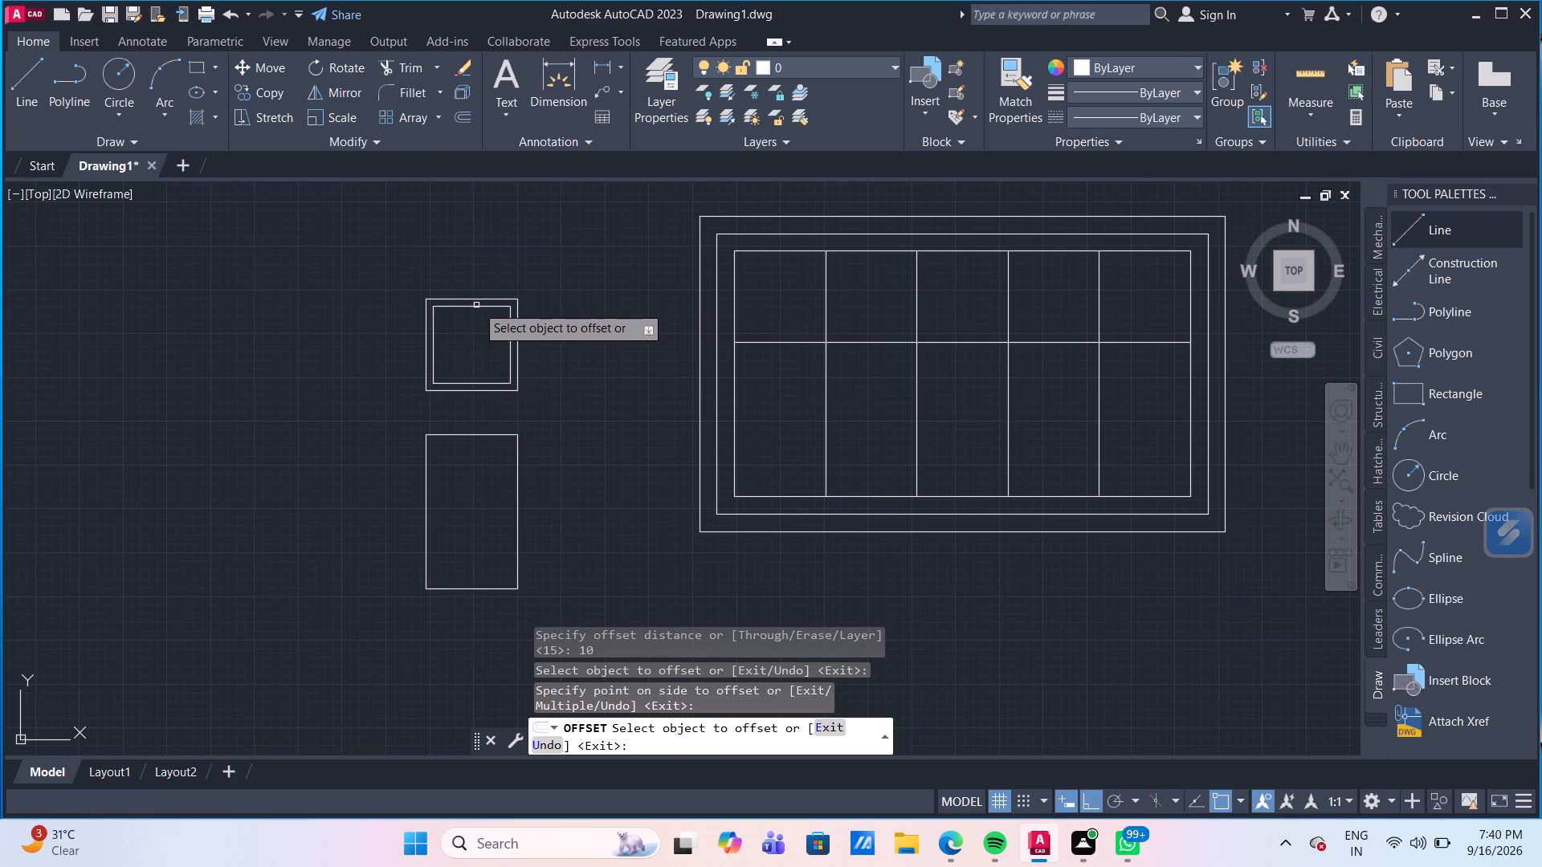
left_click(476, 305)
left_click(481, 327)
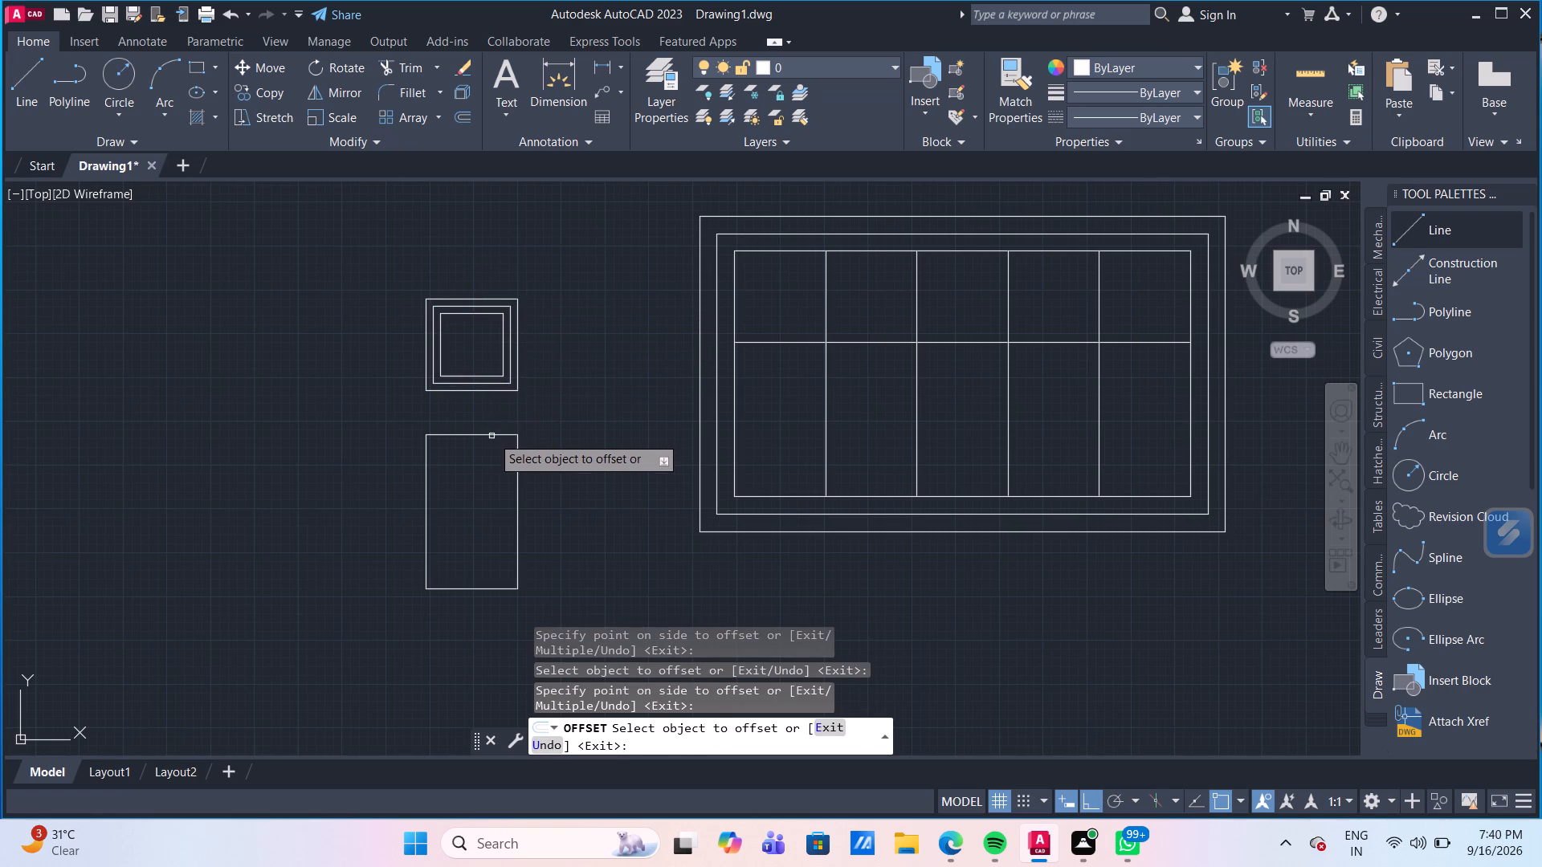
Offset the upright rectangle below the square 10 mm inward, and offset the resulting rectangle another 10 mm inward.
left_click_drag(492, 436, 492, 457)
left_click(483, 482)
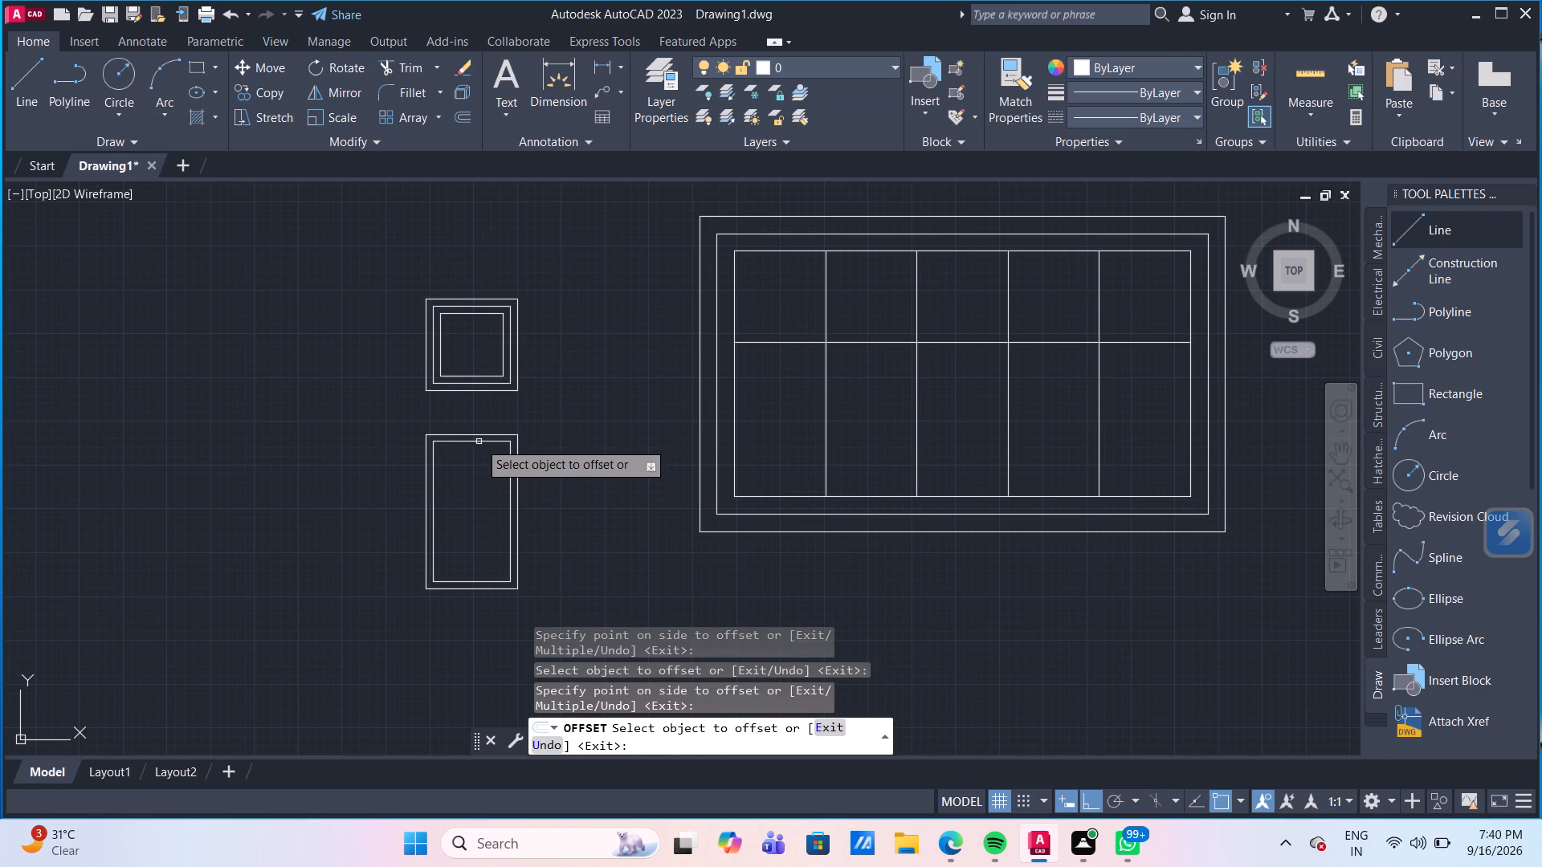
left_click_drag(479, 442, 481, 458)
left_click(485, 480)
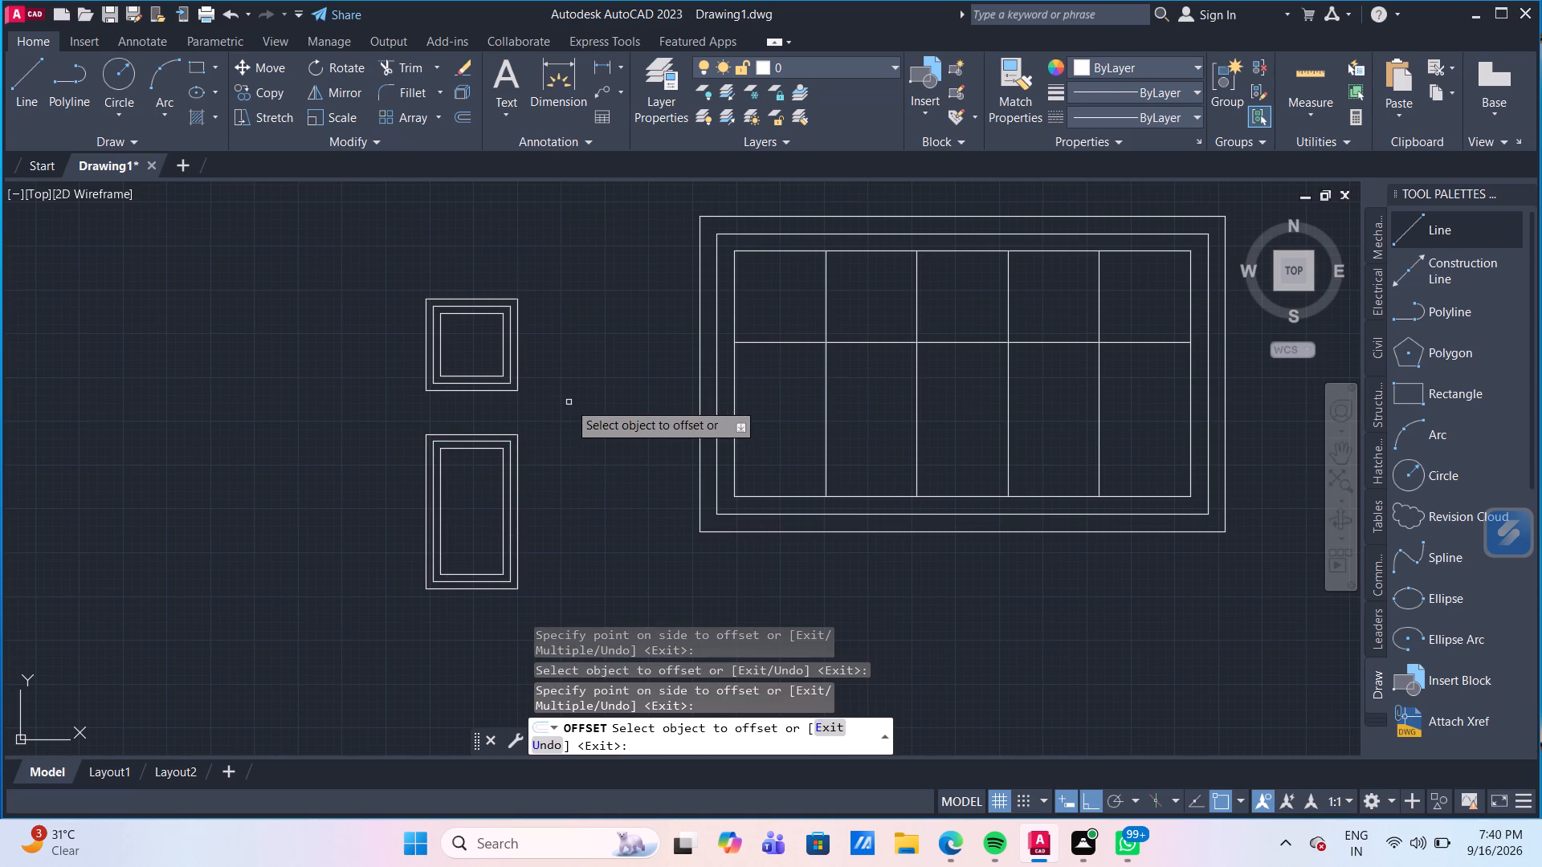
key("Escape")
Group the three nested outlines of the separate square panel.
left_click_drag(564, 397, 553, 390)
left_click(367, 263)
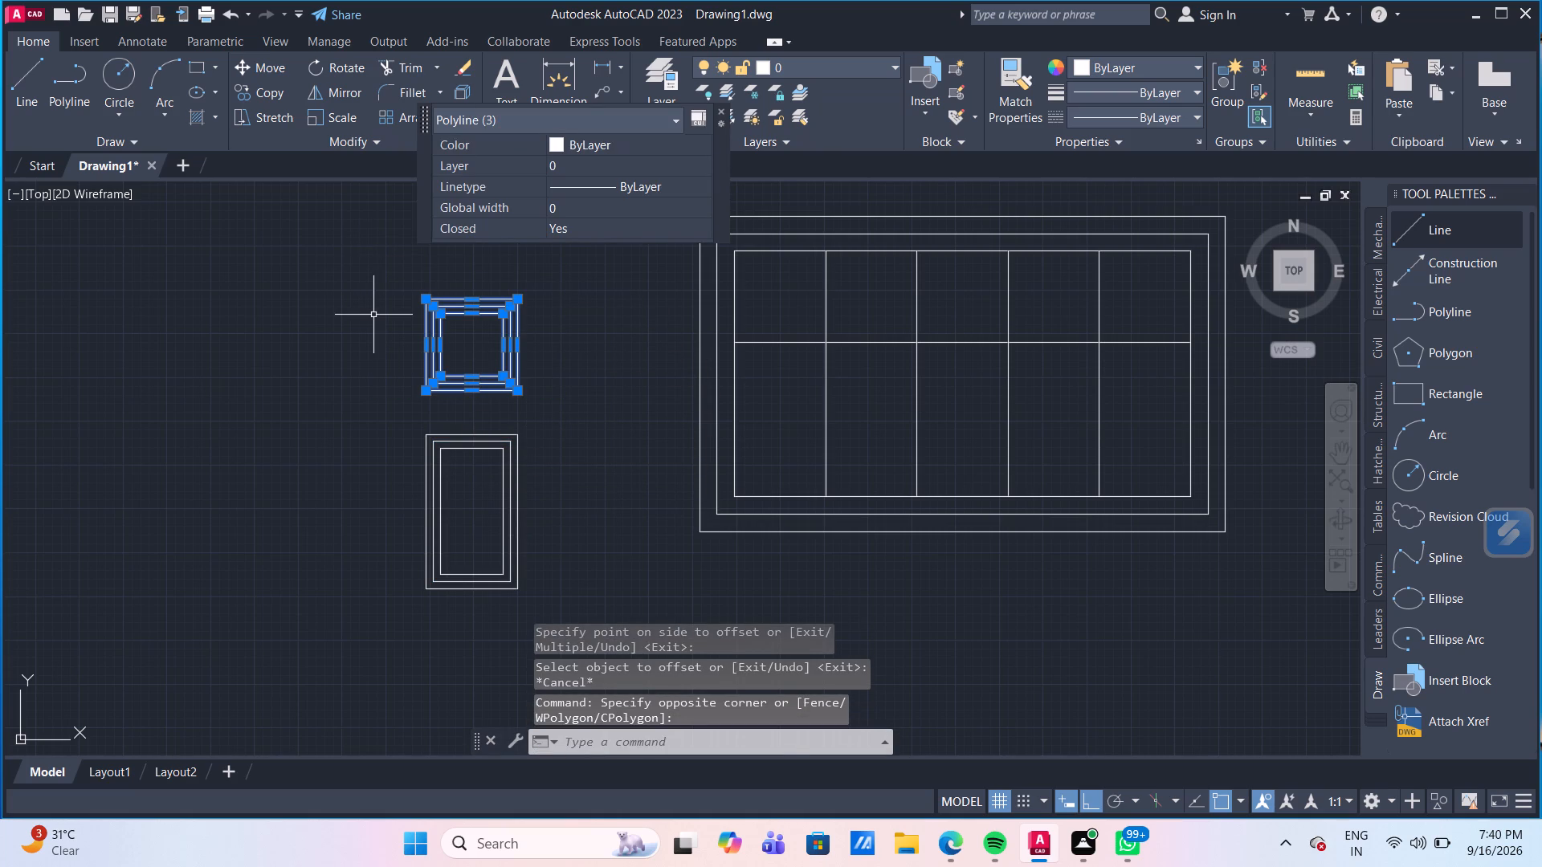
key("g")
key("Return")
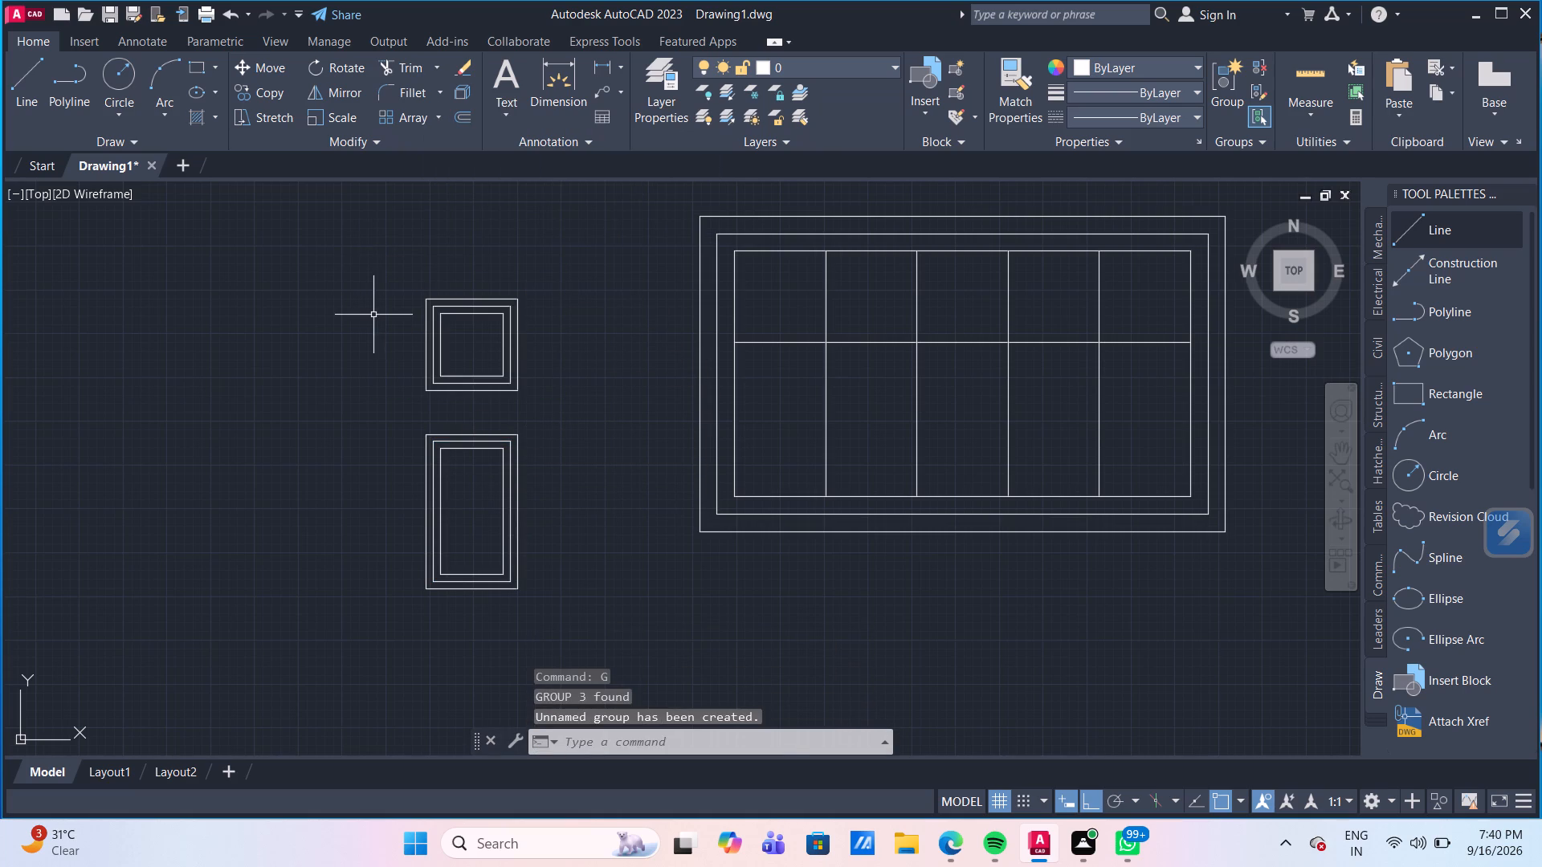
Copy the grouped square panel by its top-right corner into all five upper-row cells of the framed grid.
left_click(459, 307)
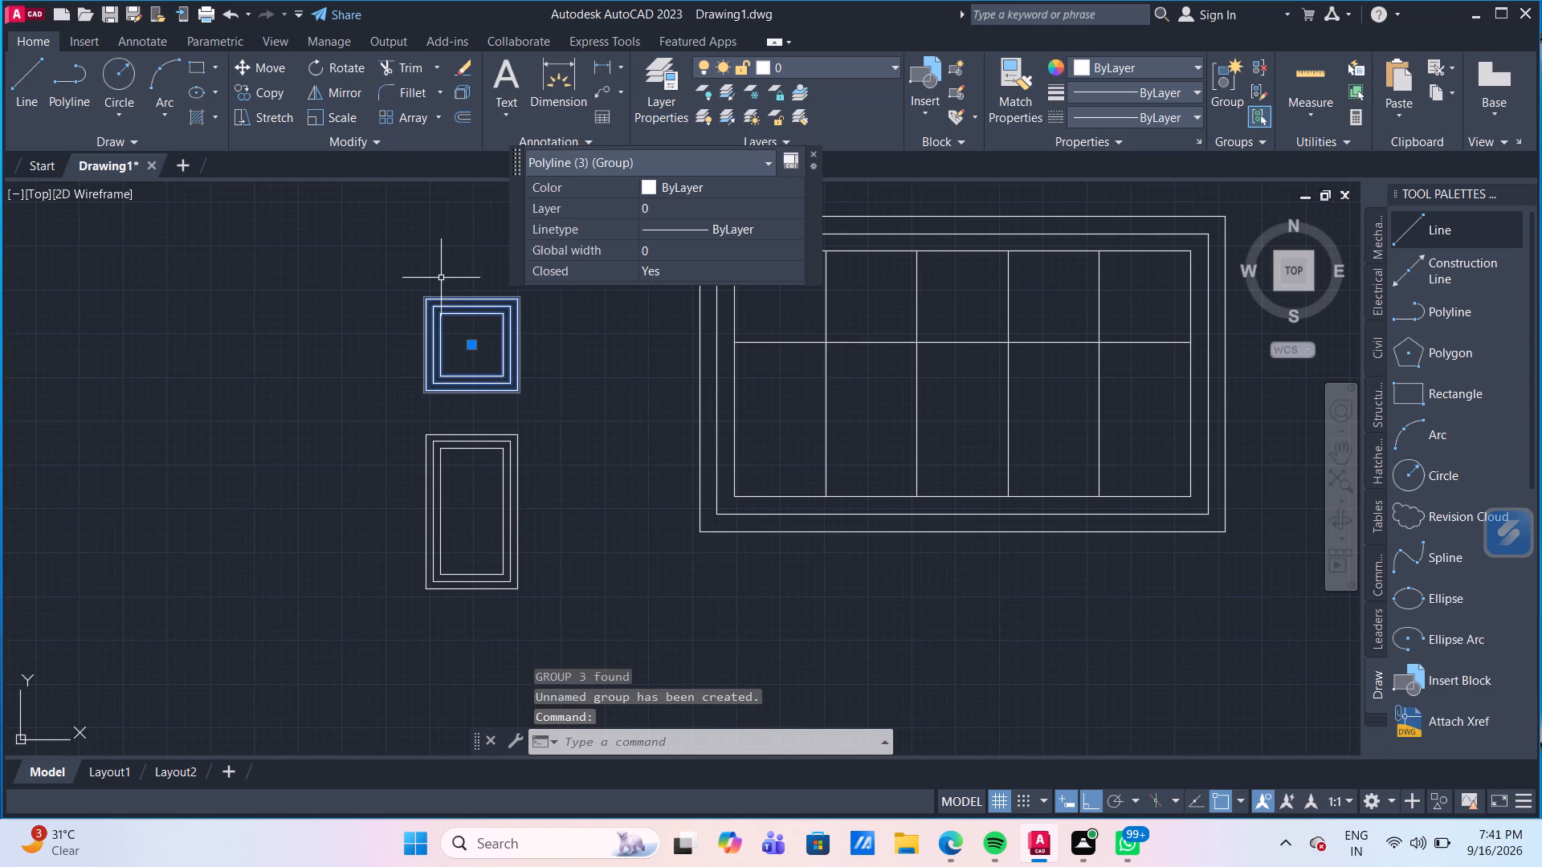
type("CO")
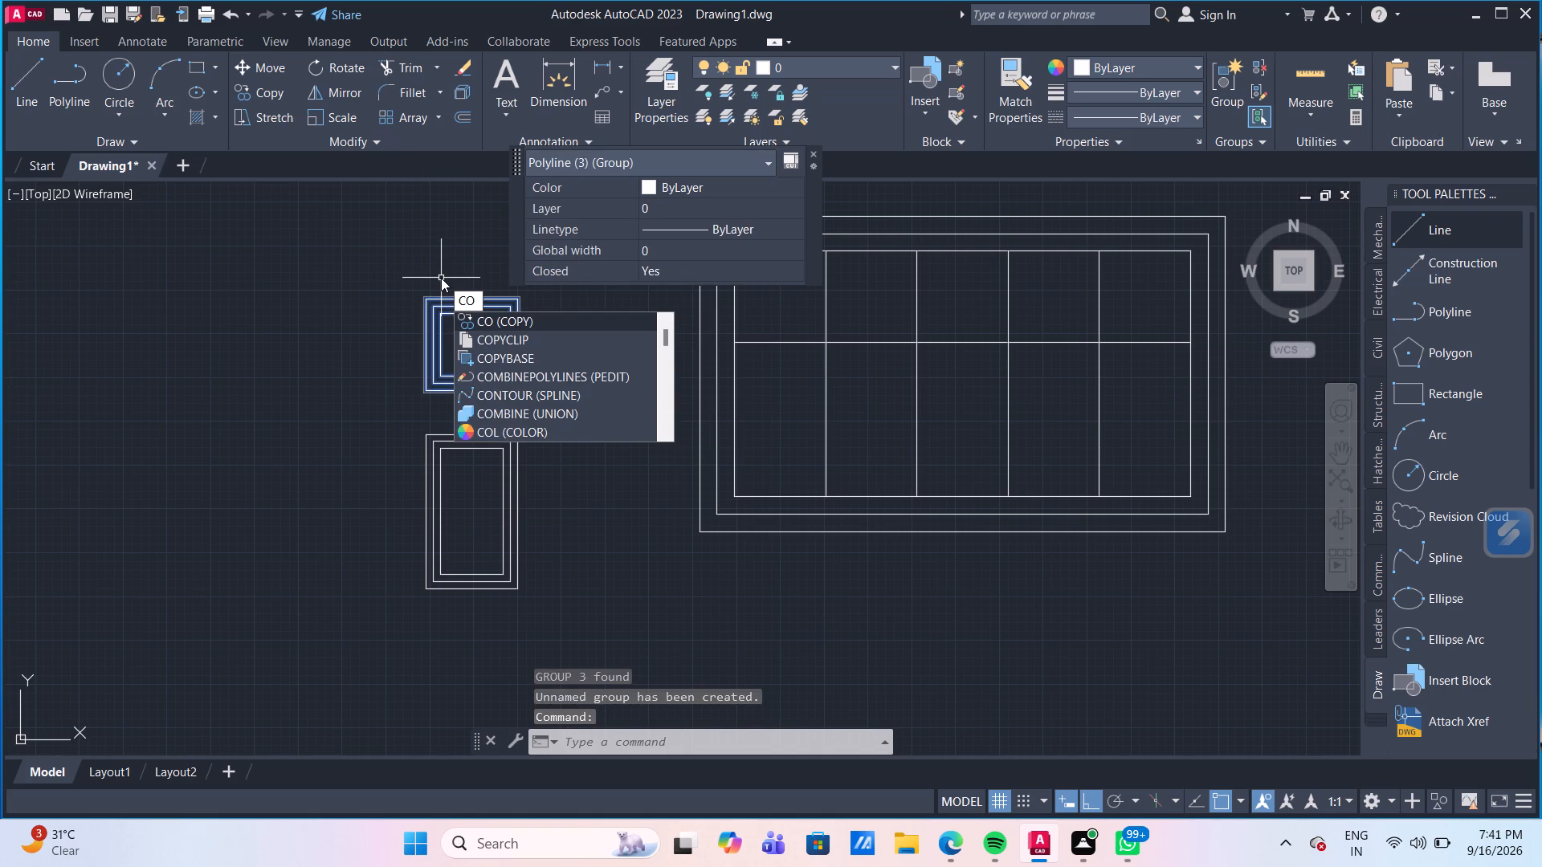
key("Return")
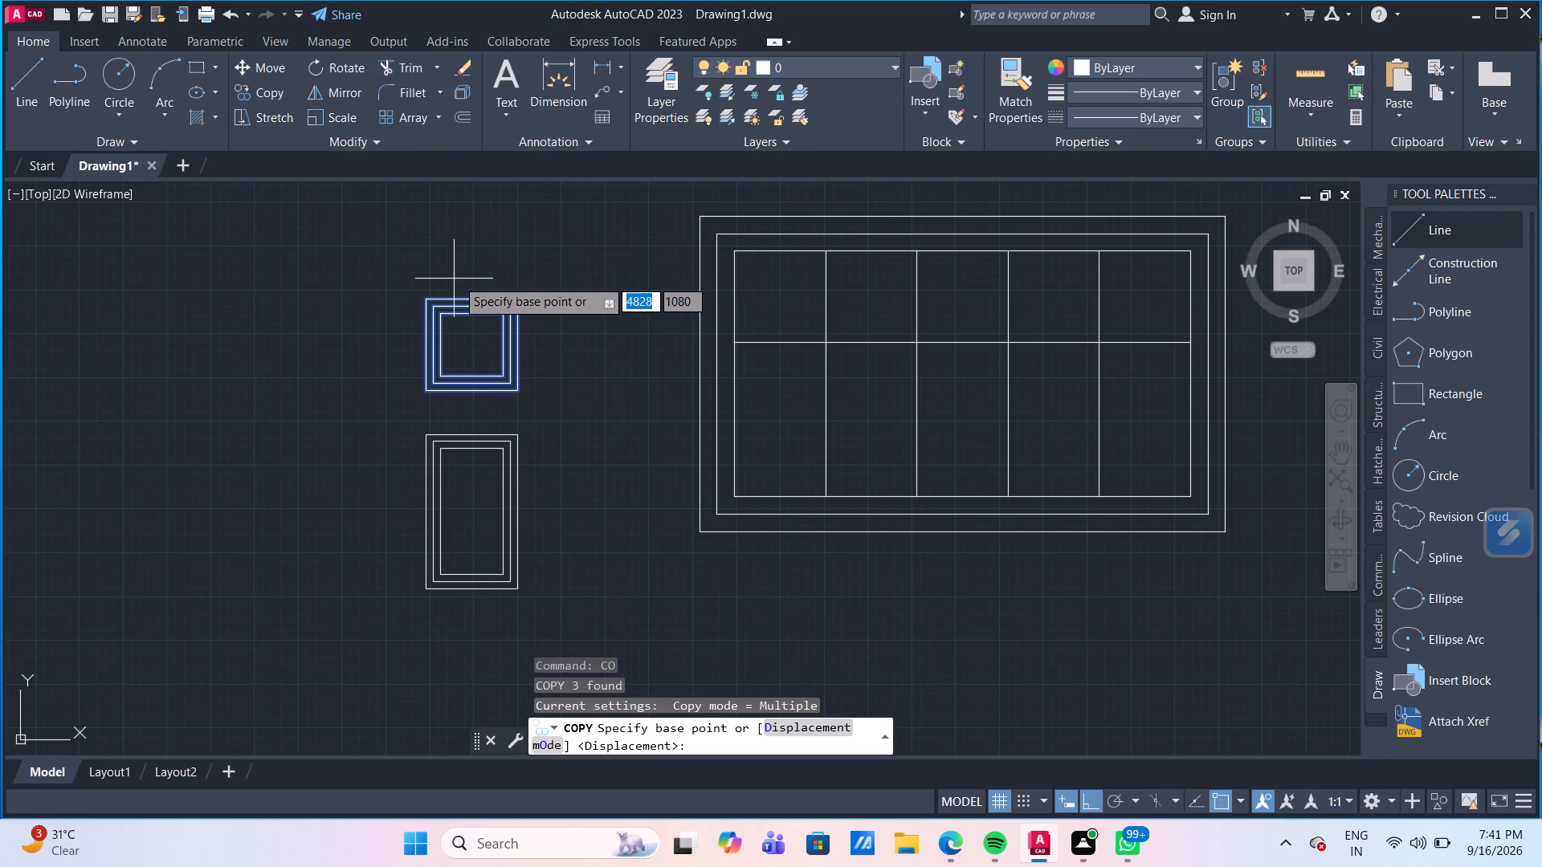
middle_click_drag(624, 315, 566, 338)
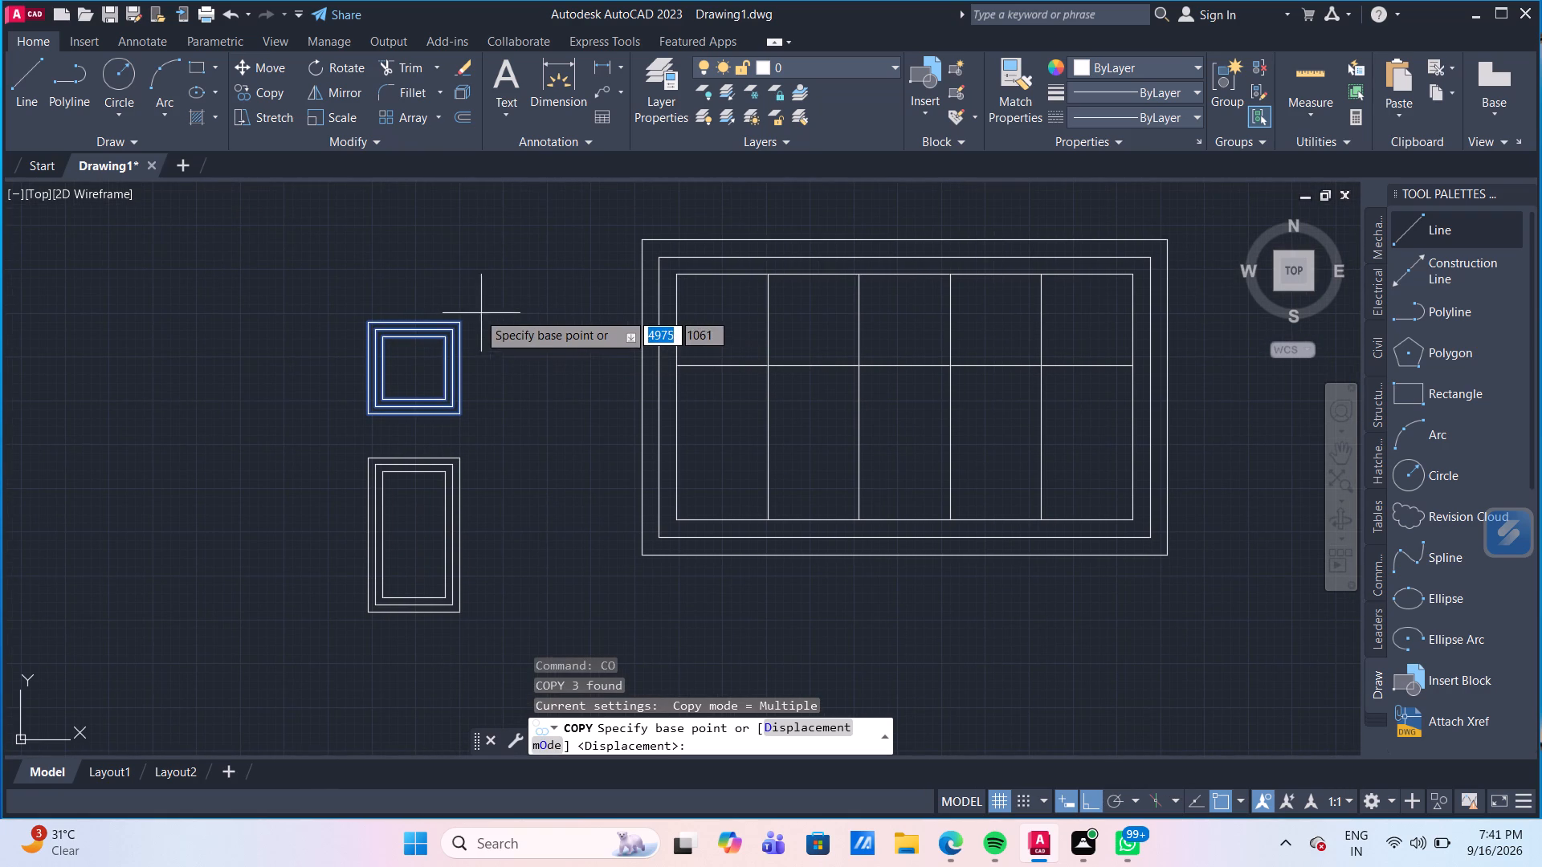
left_click(462, 325)
scroll(733, 283, "up", 2)
left_click(812, 258)
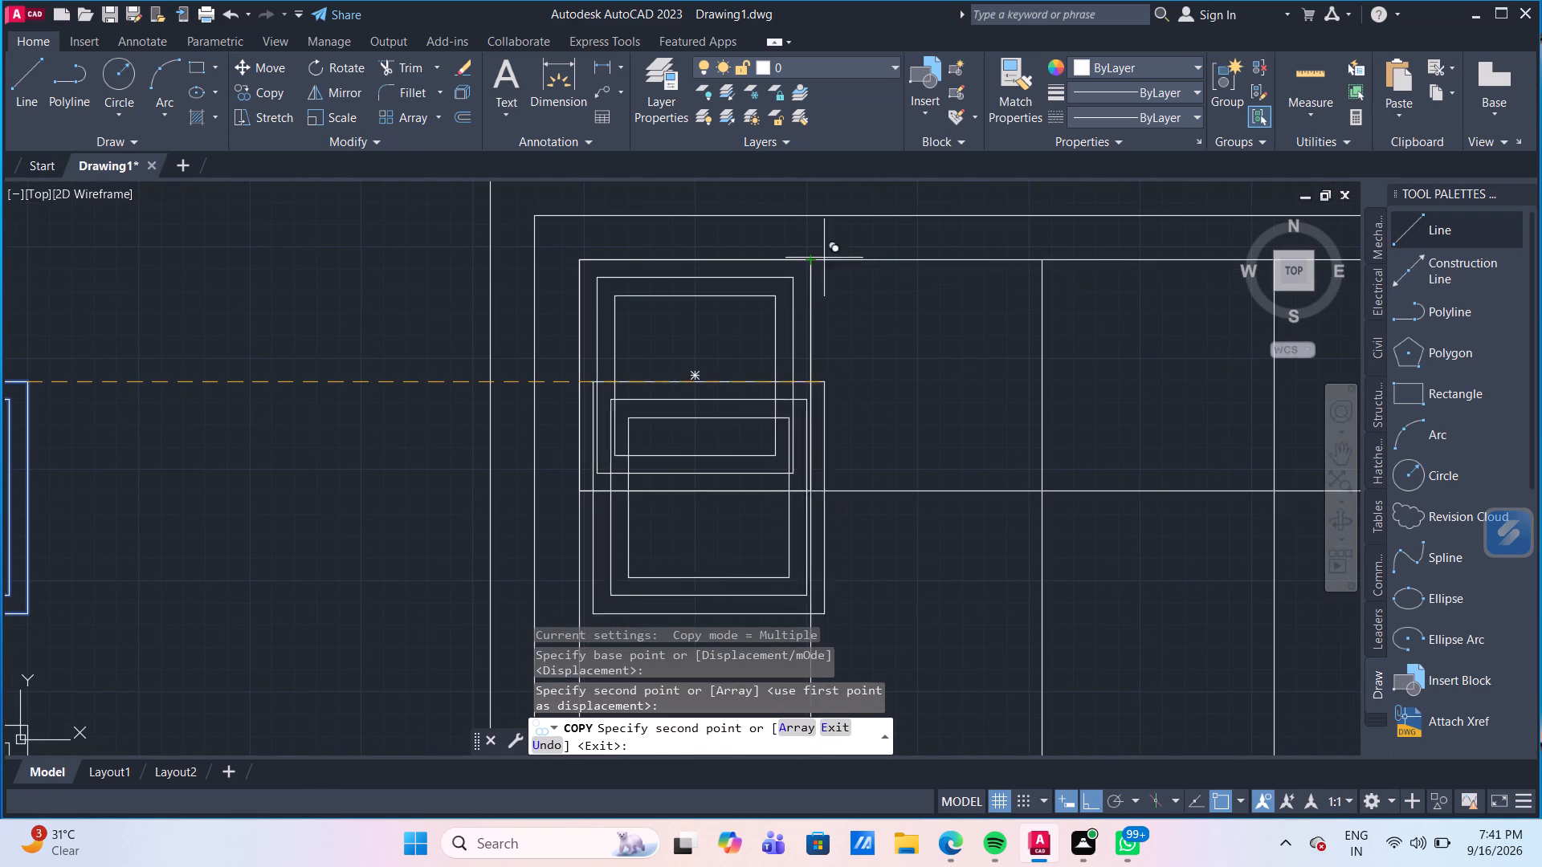
left_click(1039, 258)
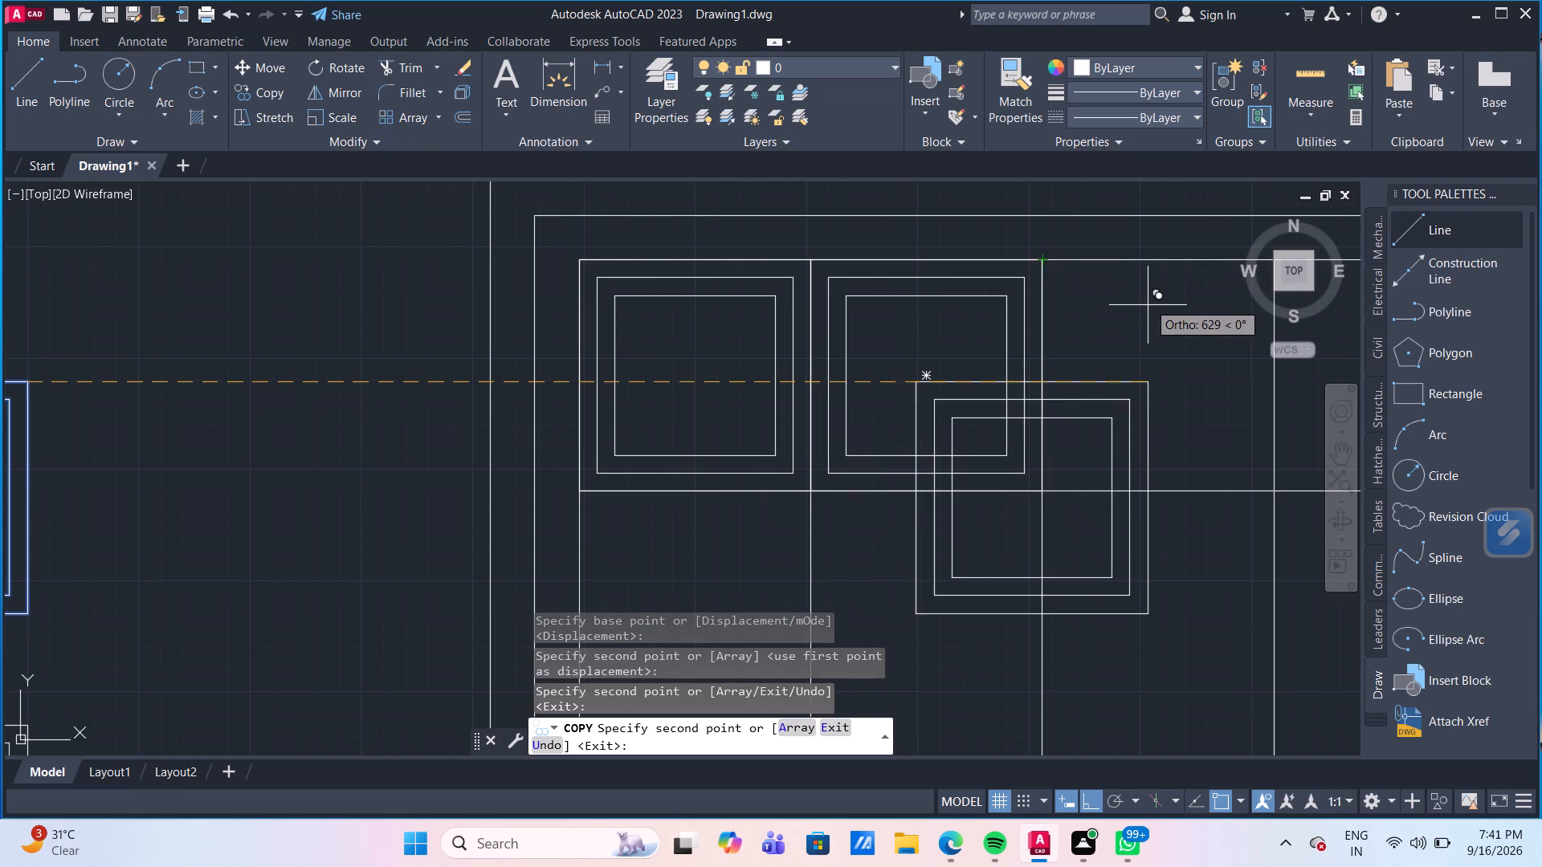
scroll(1144, 311, "down", 1)
middle_click_drag(1144, 311, 705, 332)
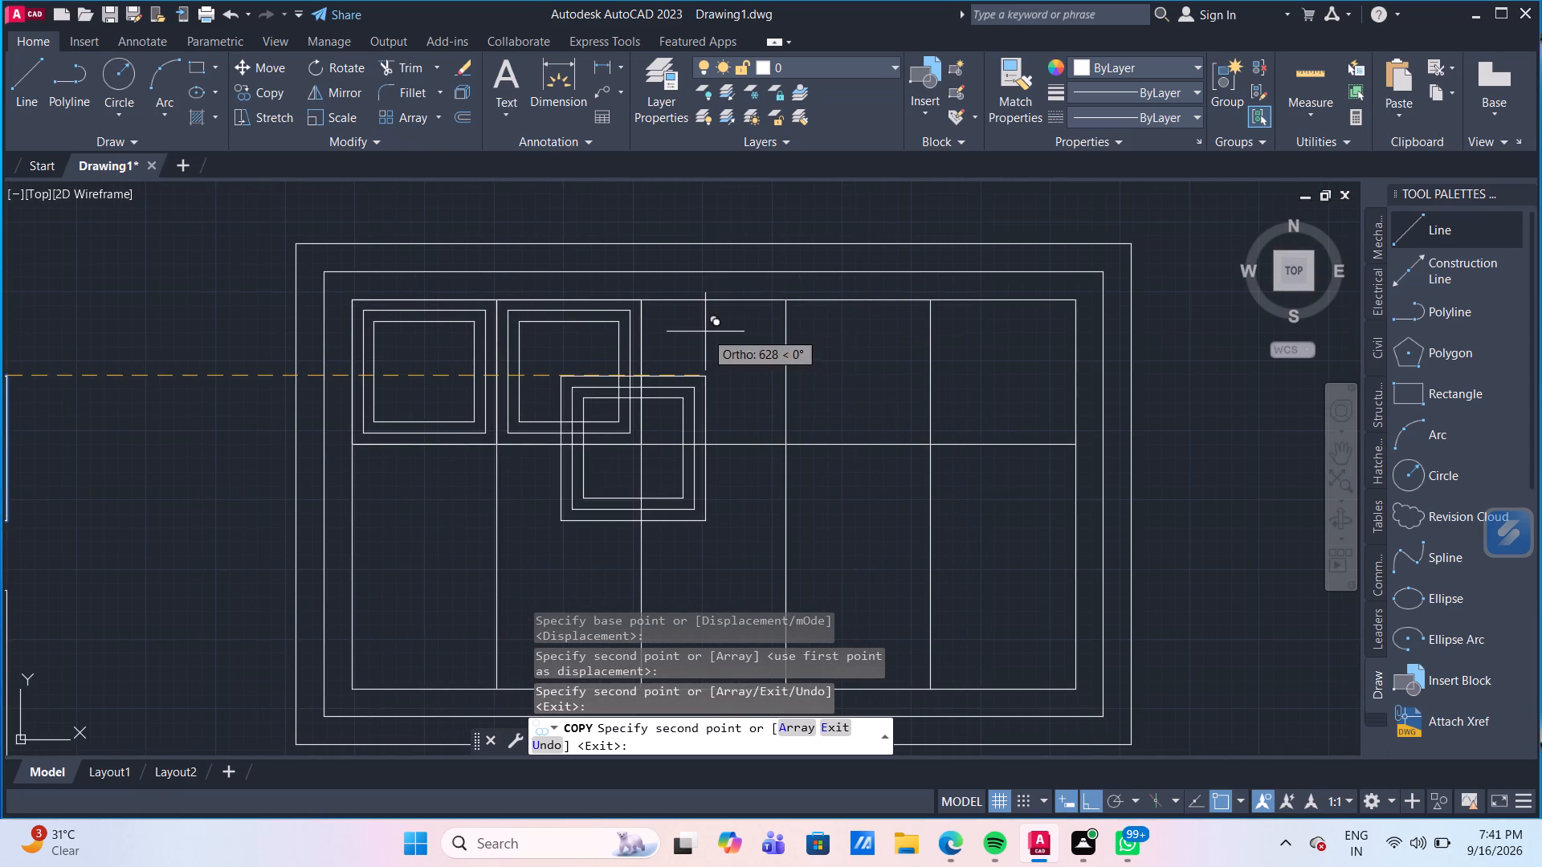
left_click(785, 301)
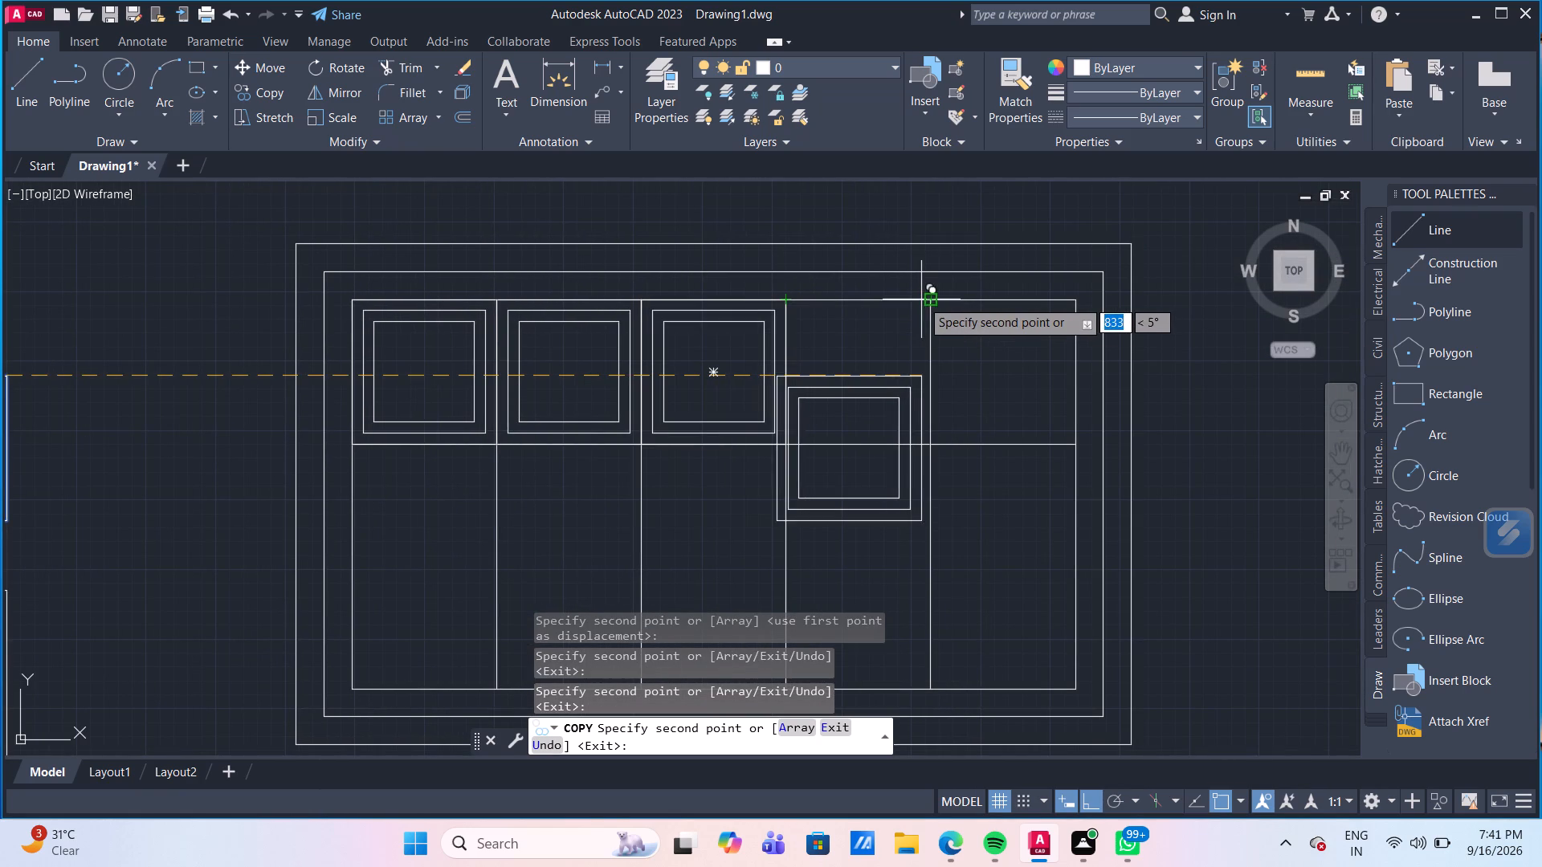
left_click(926, 301)
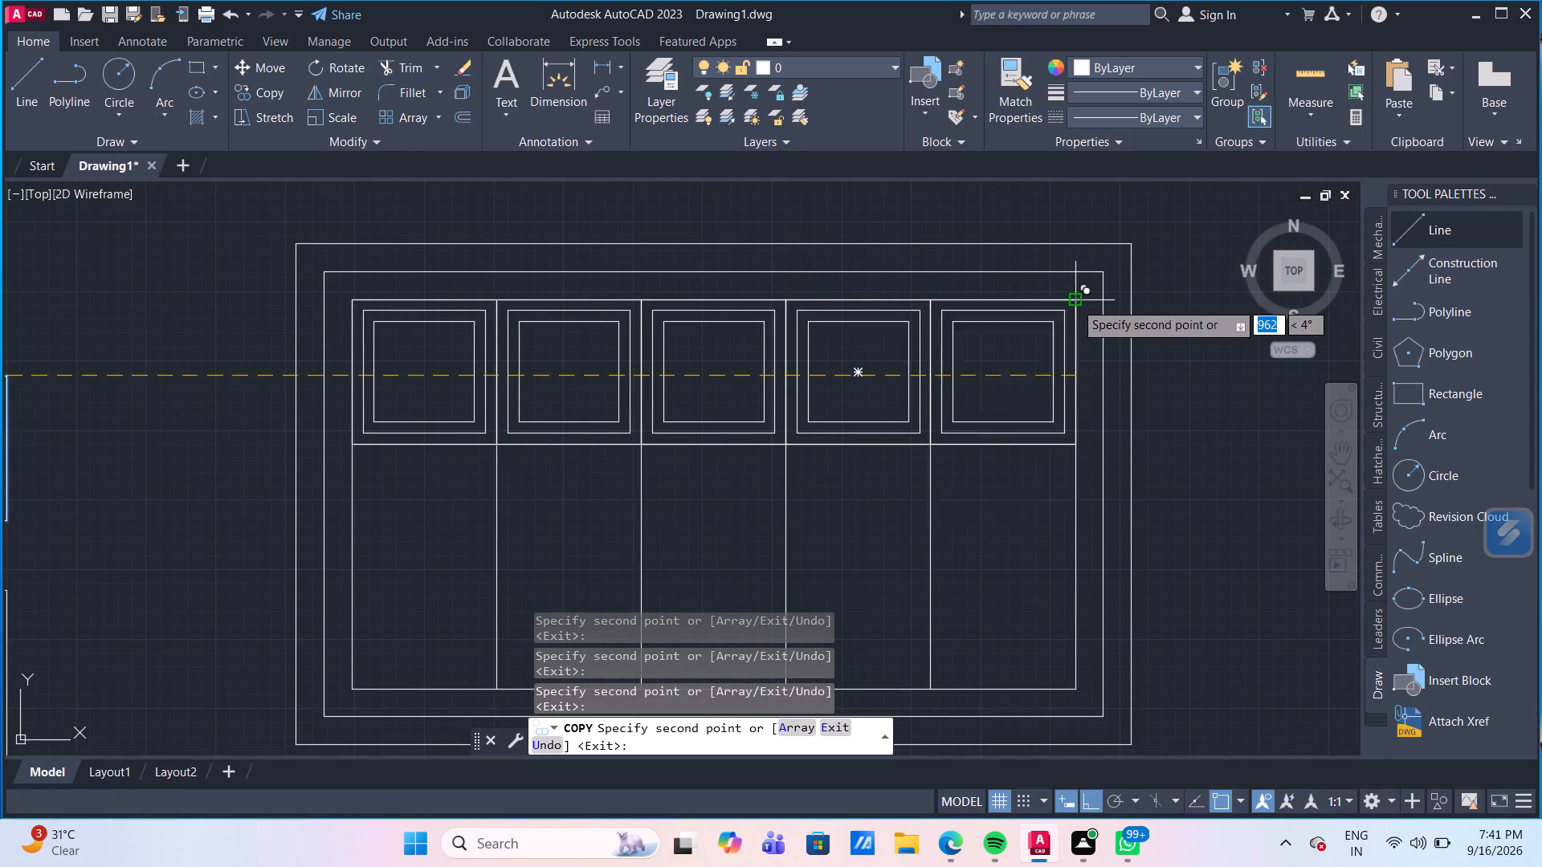
left_click(1075, 302)
scroll(793, 397, "down", 1)
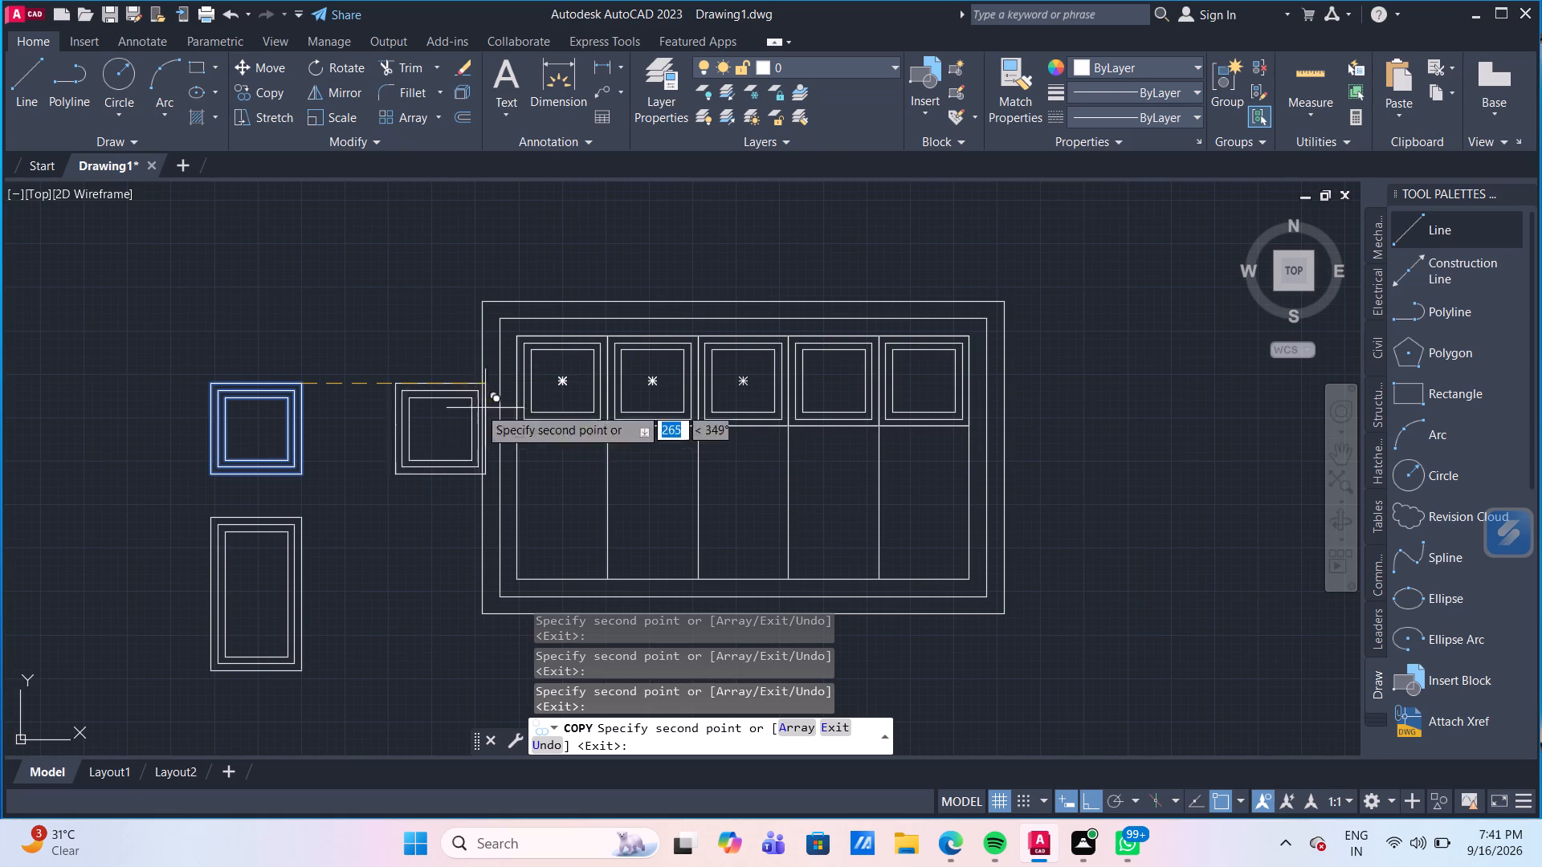
key("Escape")
Group the three nested outlines of the separate upright rectangular panel.
left_click(350, 595)
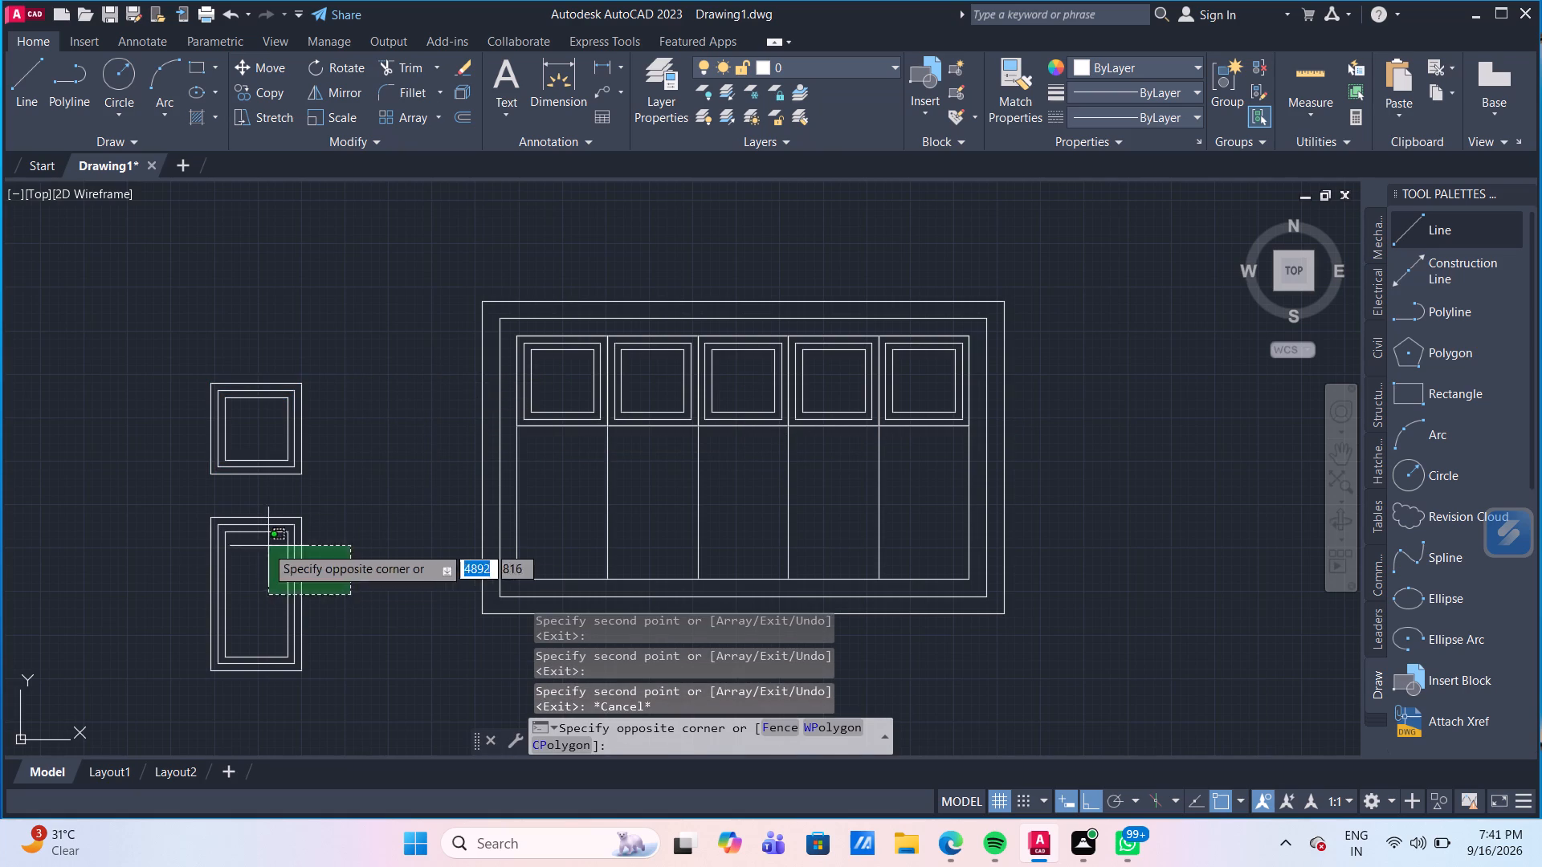
left_click(169, 543)
key("g")
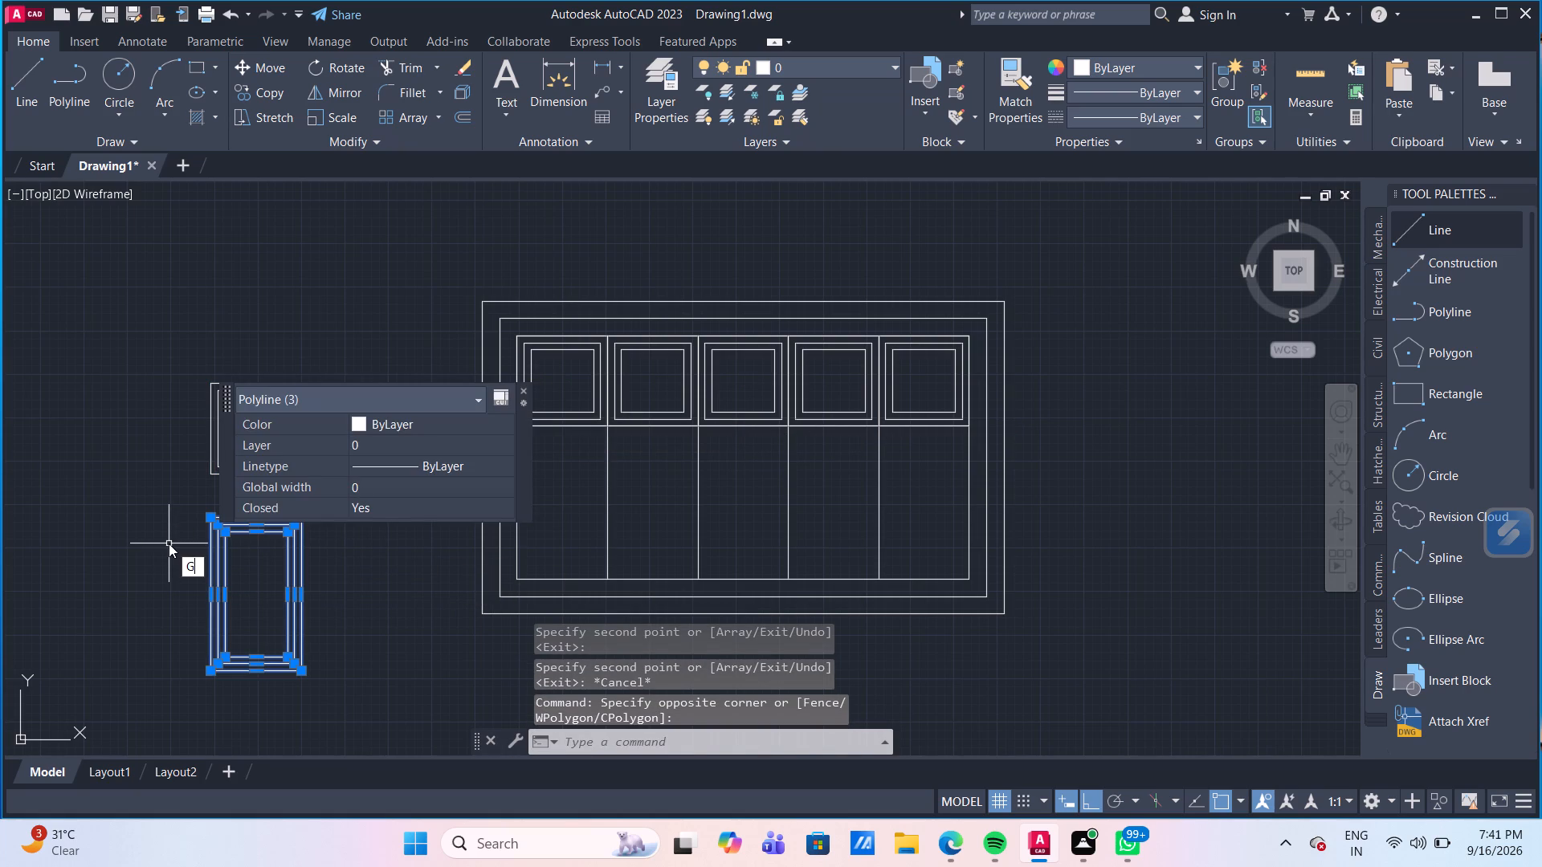
key("Return")
Copy the grouped rectangular panel by its top-right corner into all five lower-row cells of the framed grid.
left_click(214, 562)
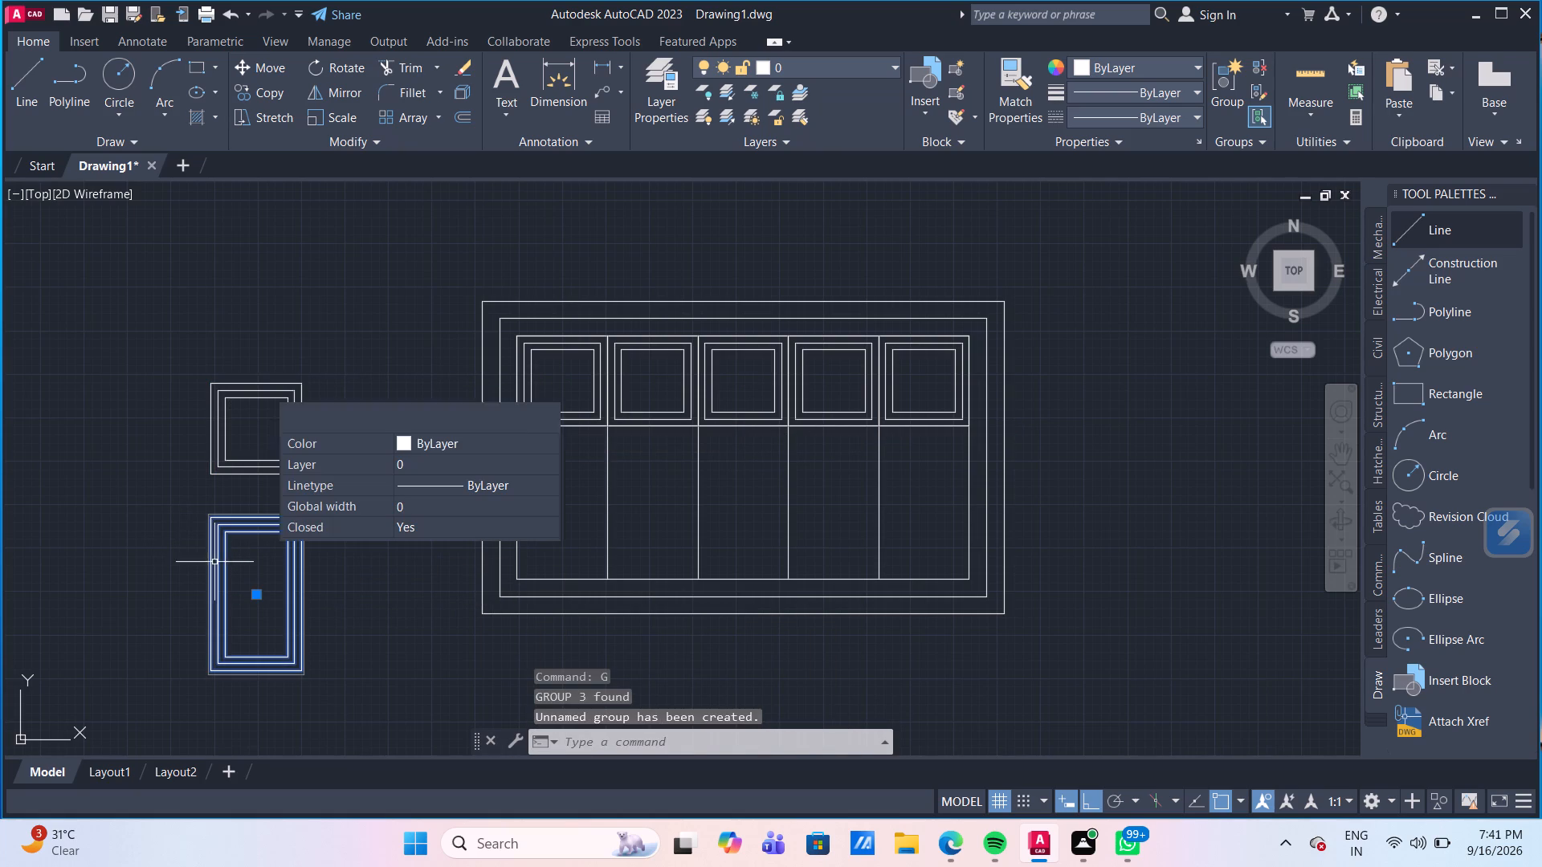
type("CO")
key("Return")
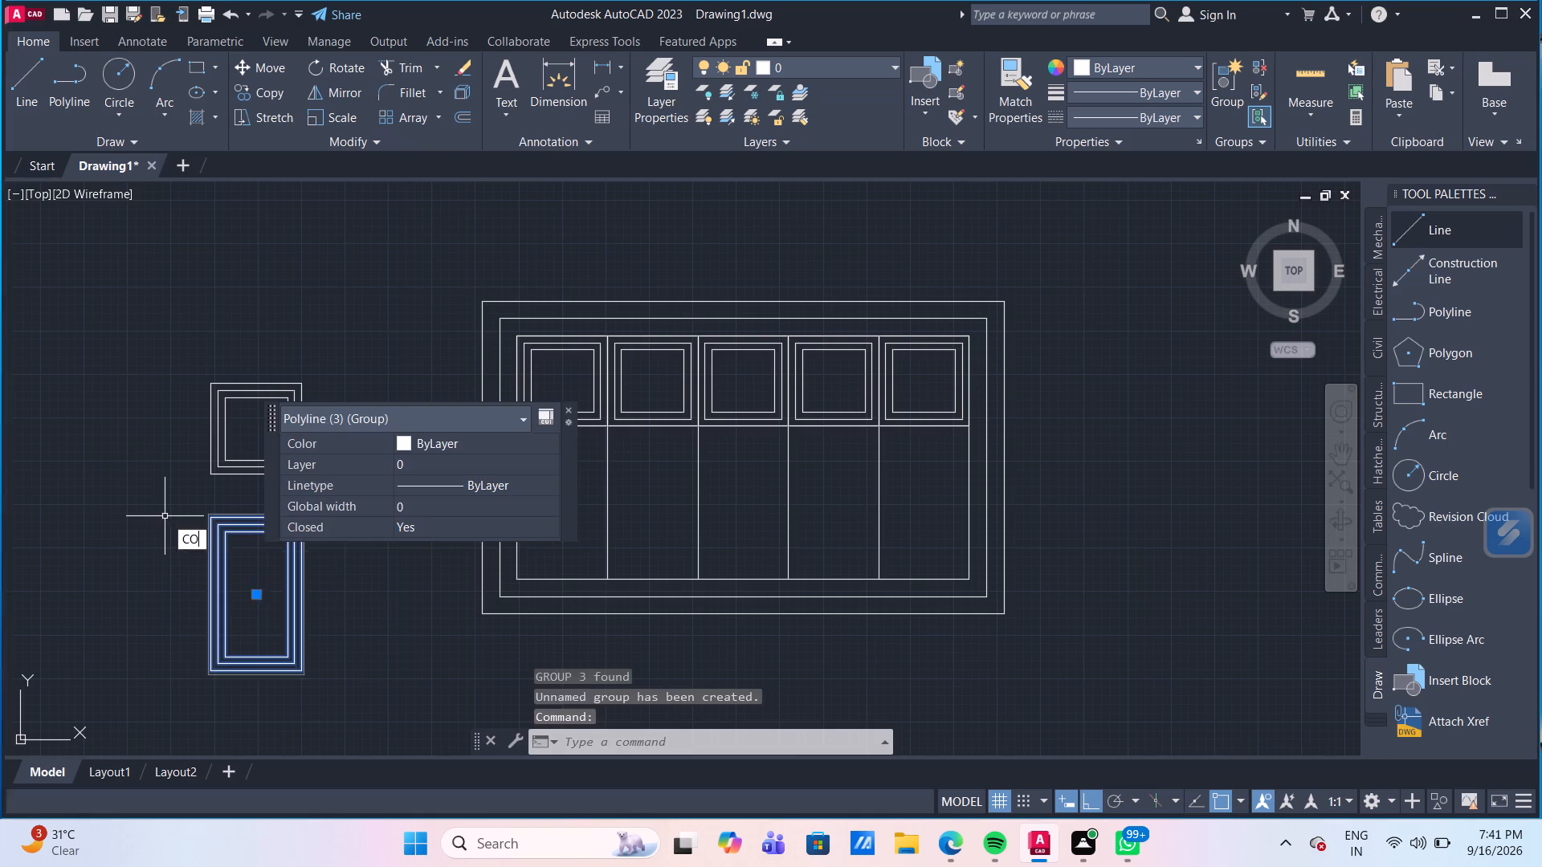
left_click(303, 523)
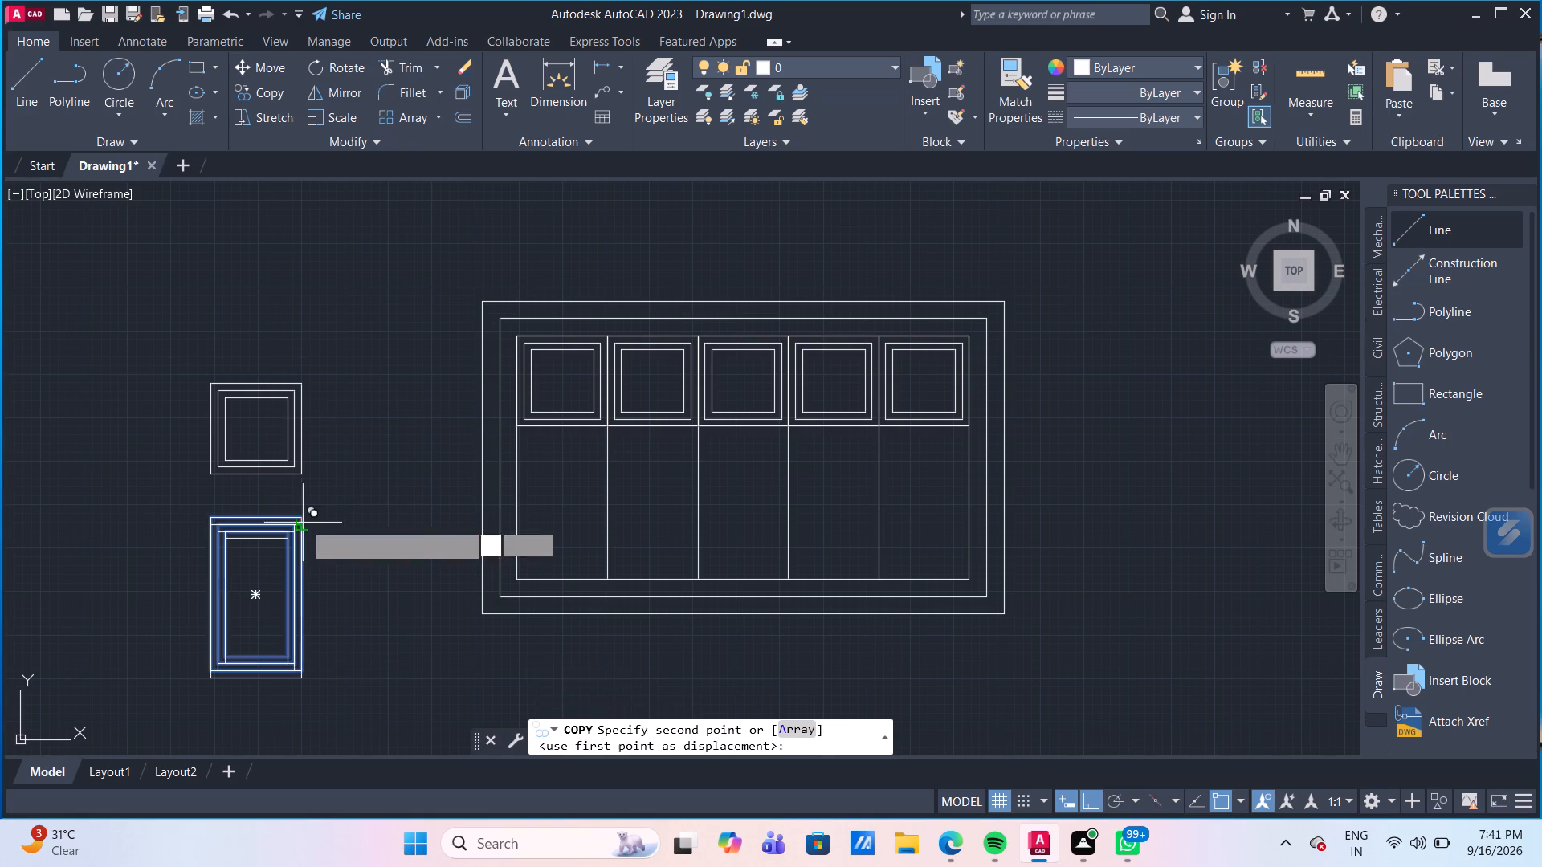
scroll(663, 486, "up", 2)
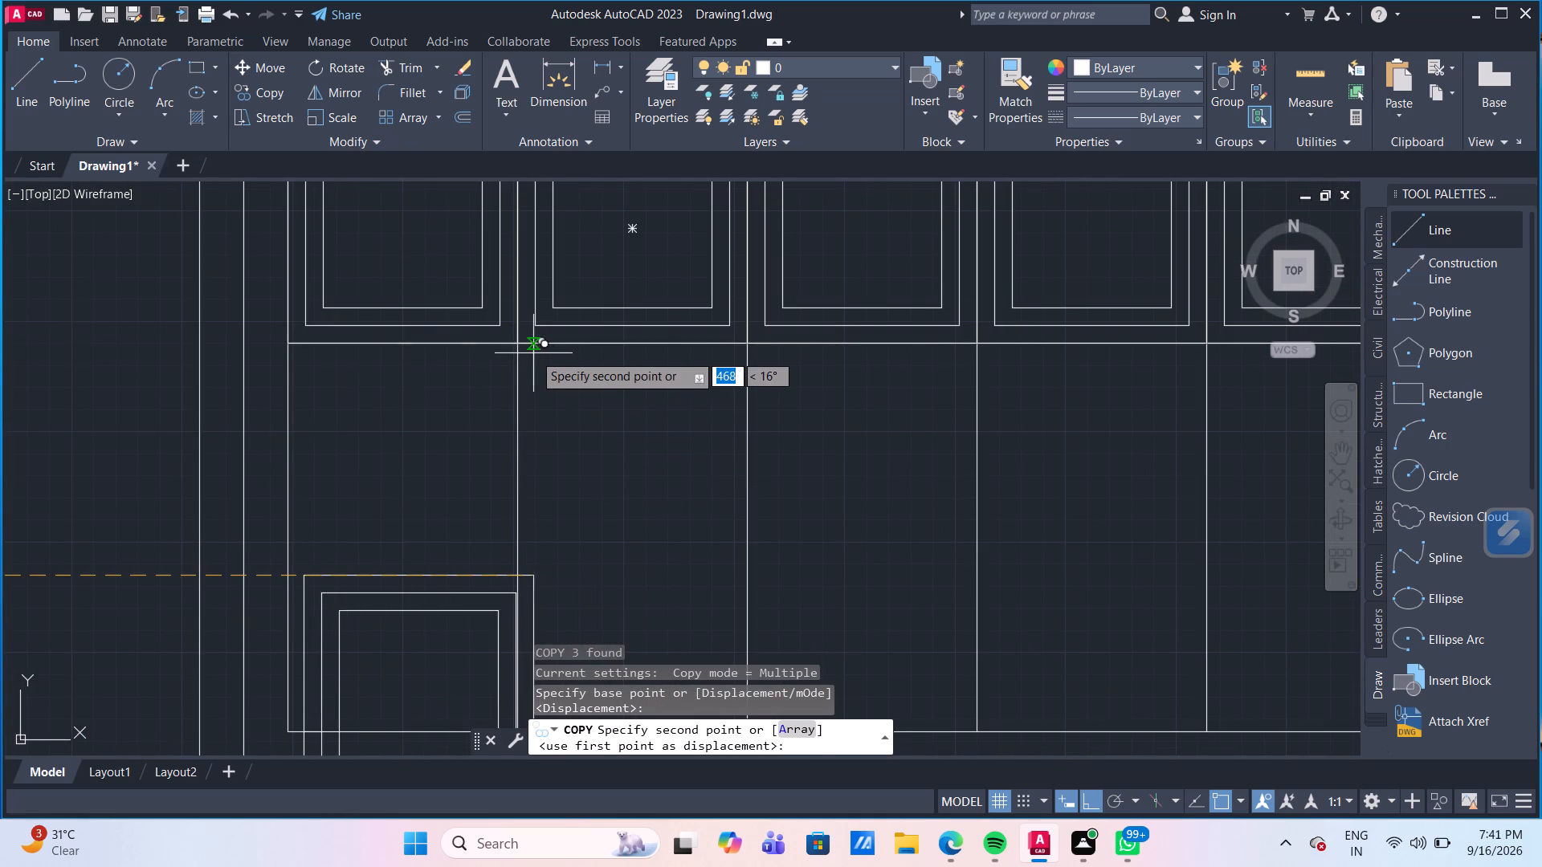
left_click(523, 347)
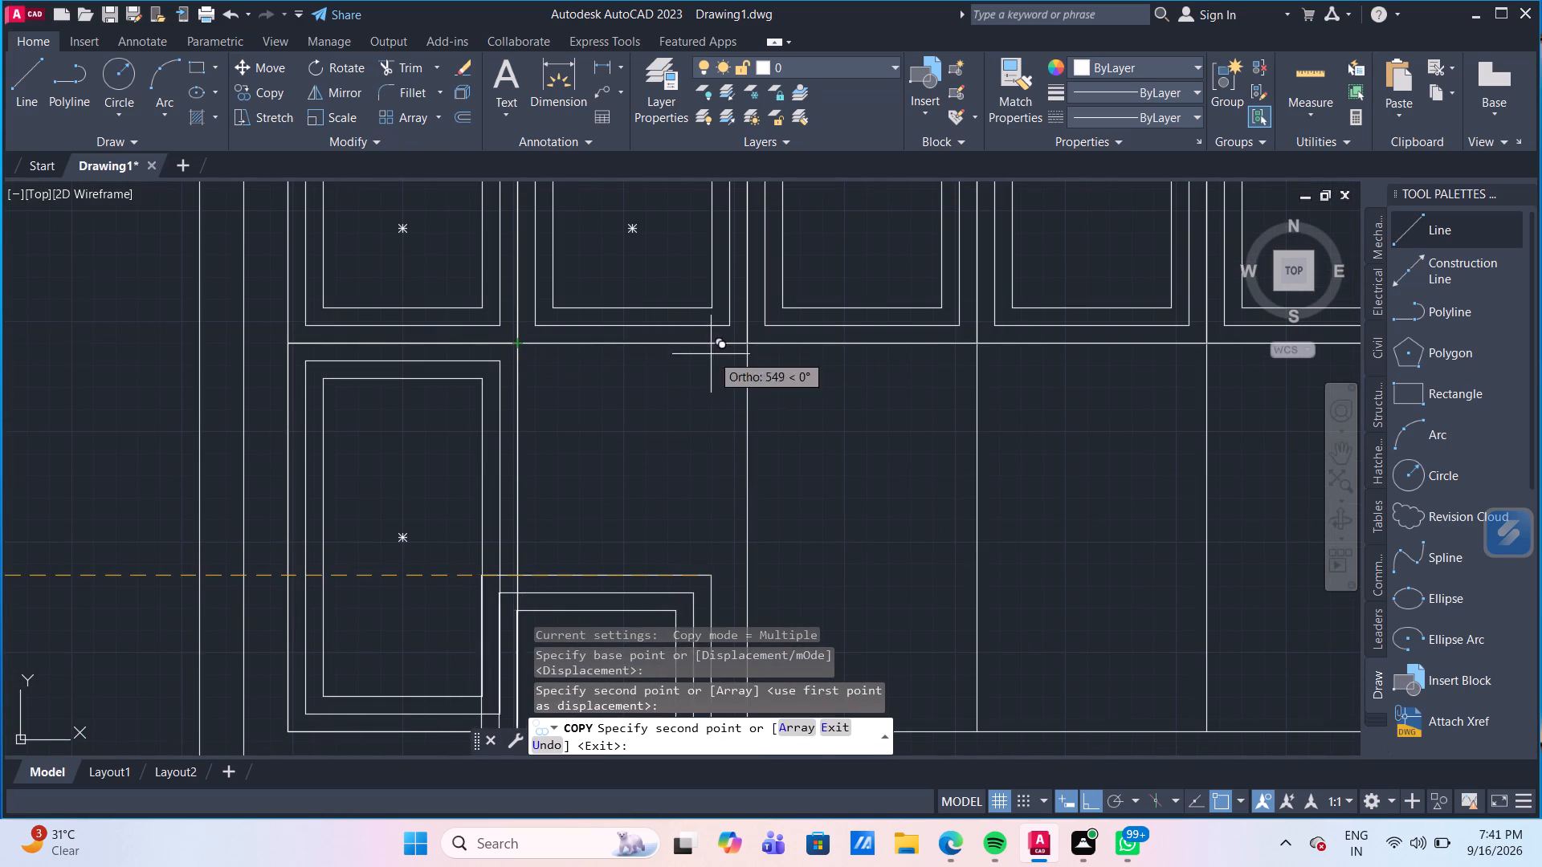
left_click(744, 348)
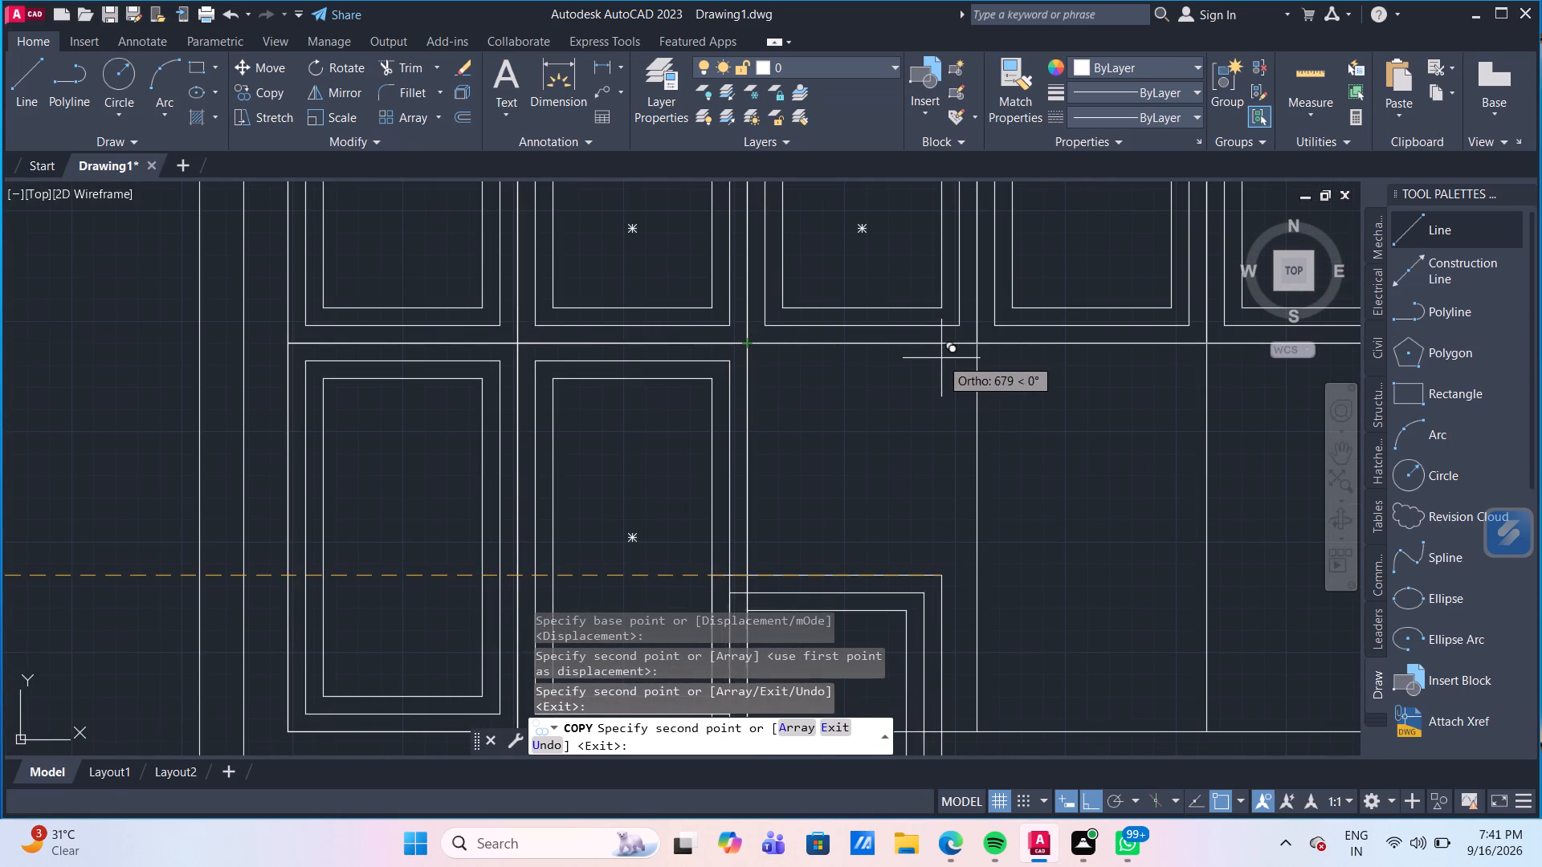
left_click(977, 345)
scroll(1133, 393, "down", 1)
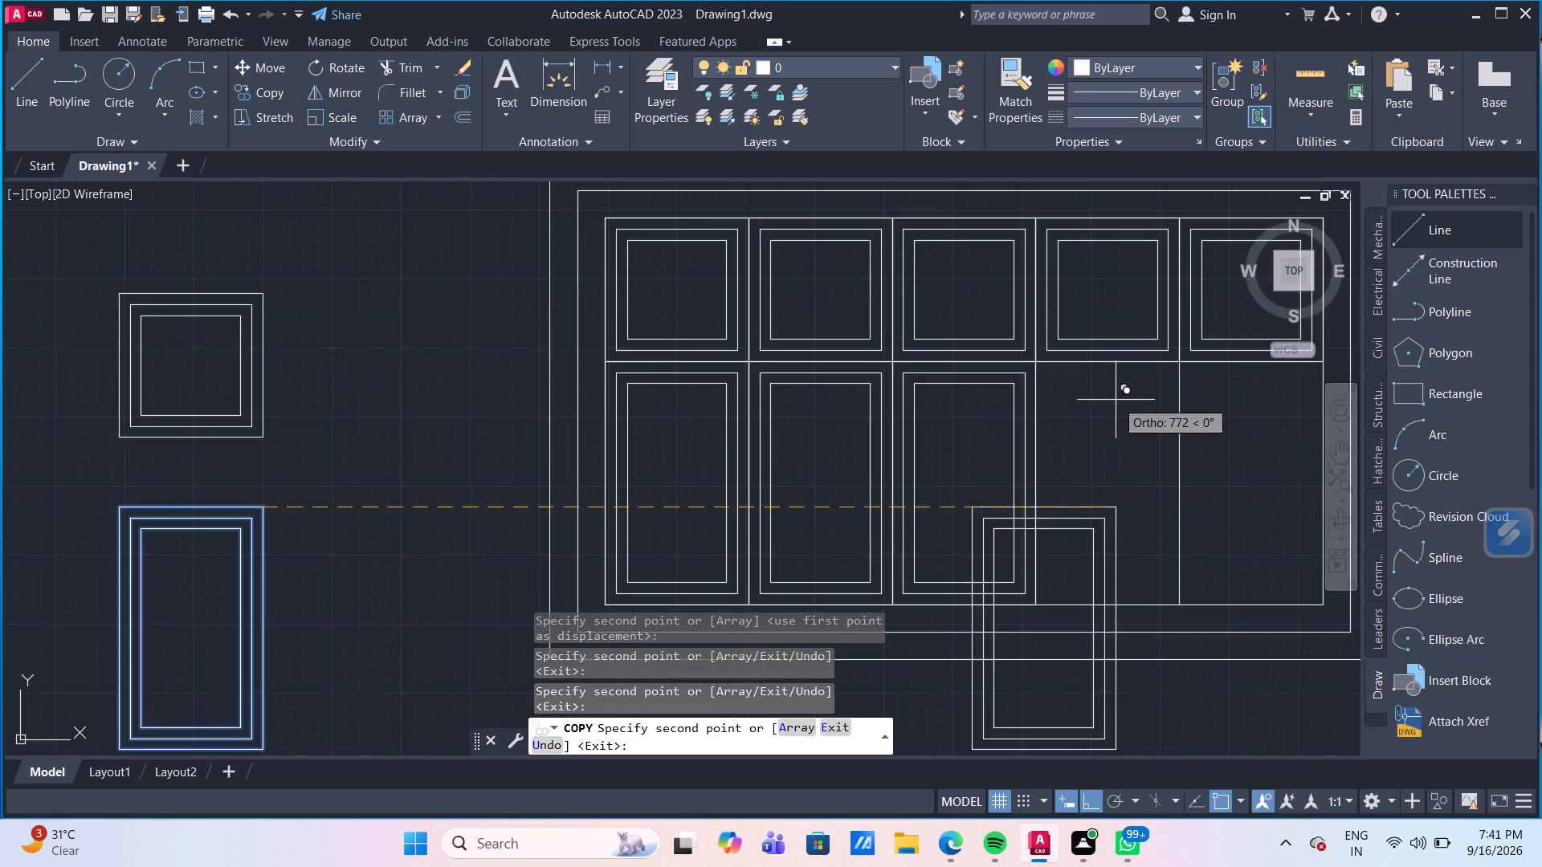
middle_click_drag(1116, 400, 843, 421)
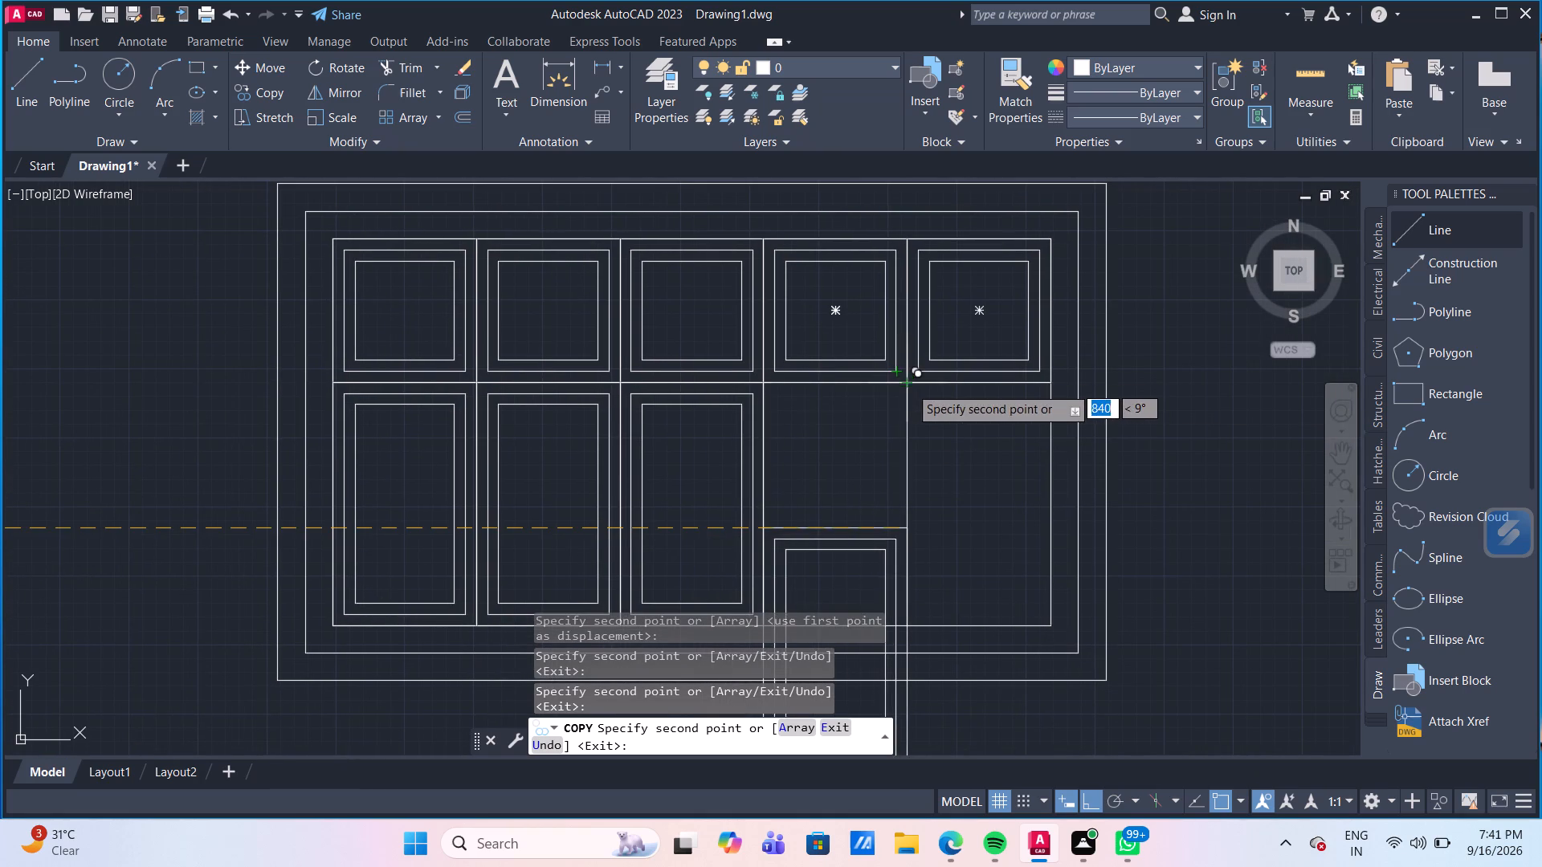
left_click(909, 386)
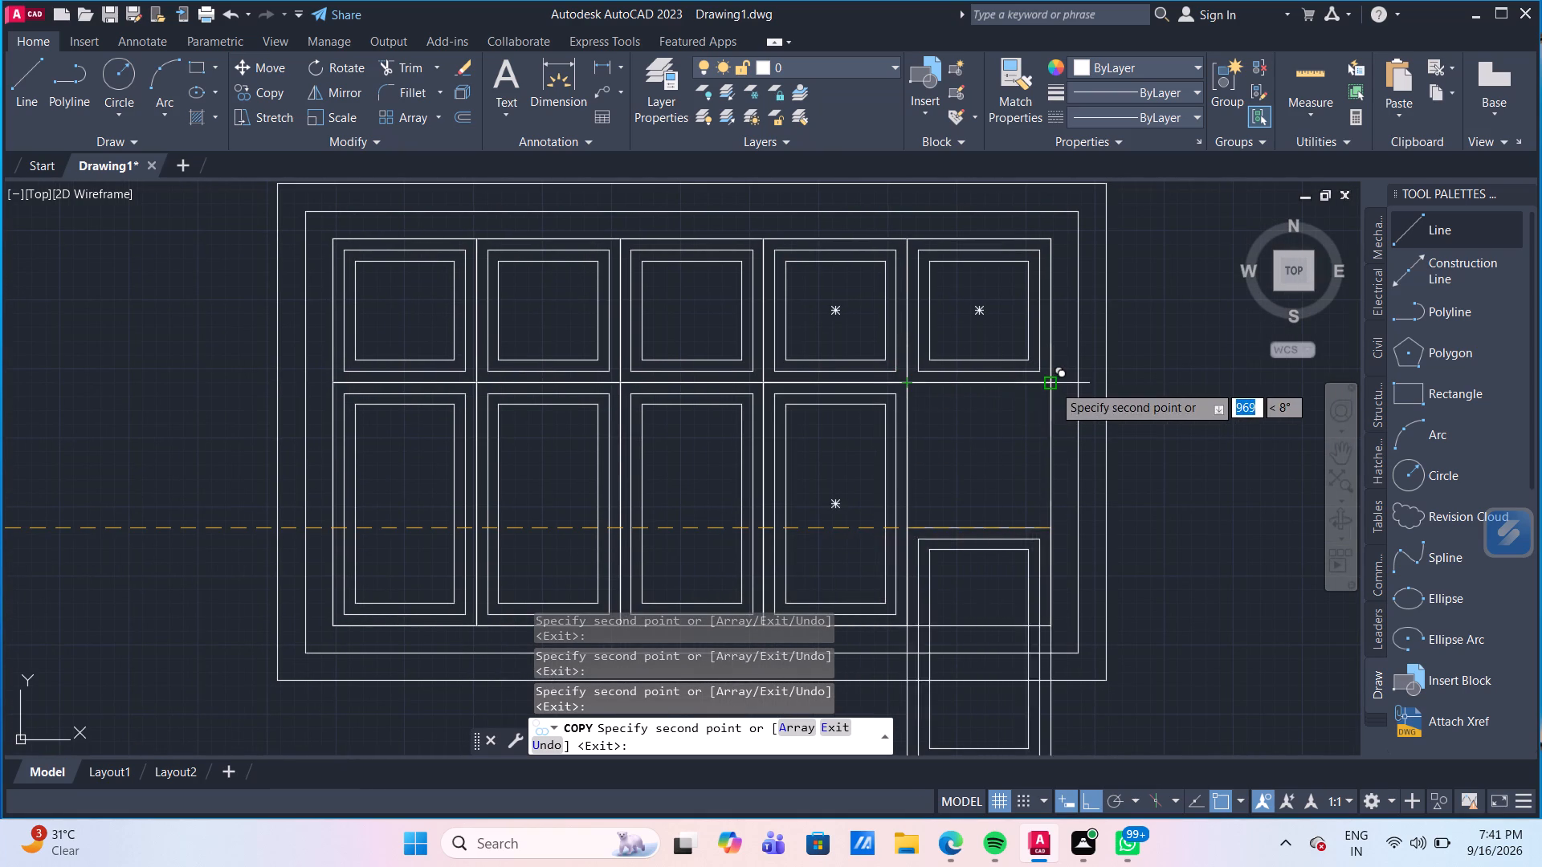
left_click(1053, 385)
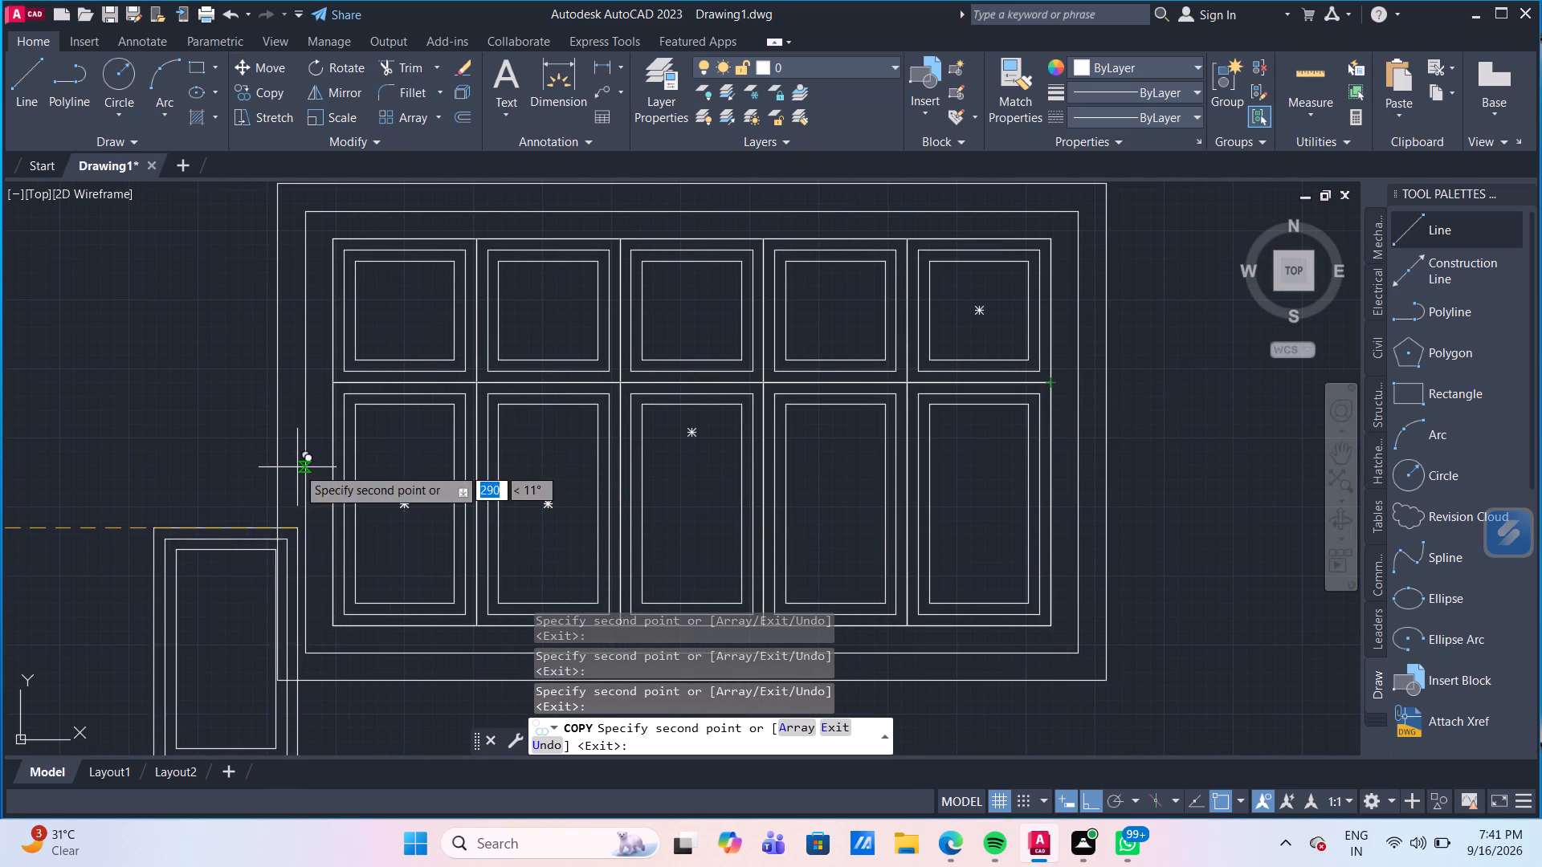
key("Escape")
Examine the building elevation's ground-floor bays alongside the framed grid element.
scroll(297, 467, "down", 3)
middle_click_drag(305, 522, 569, 471)
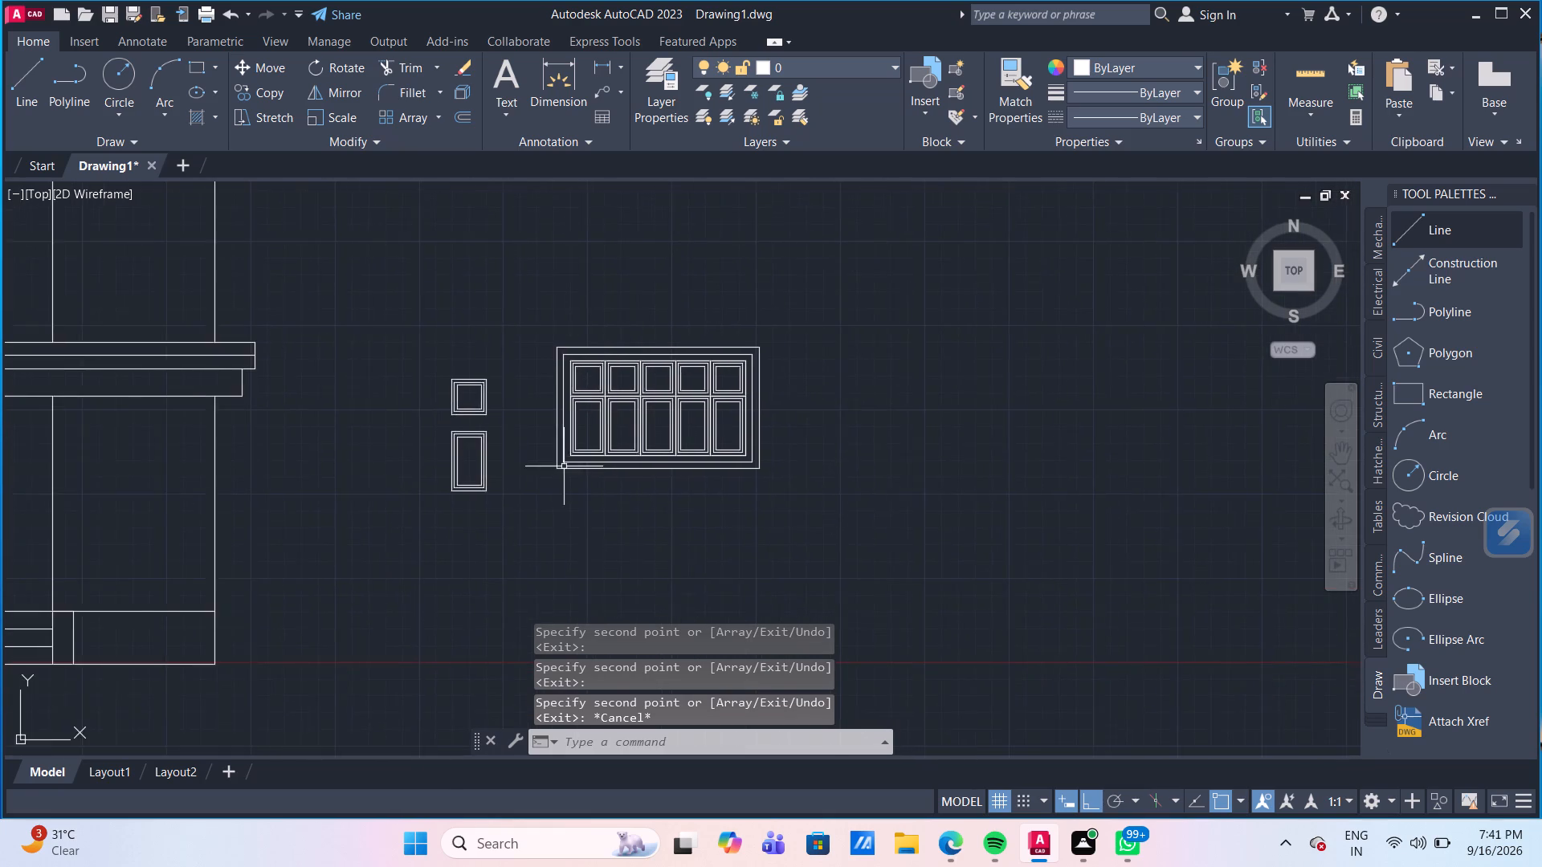
scroll(561, 465, "down", 2)
scroll(559, 488, "up", 1)
middle_click_drag(559, 488, 580, 491)
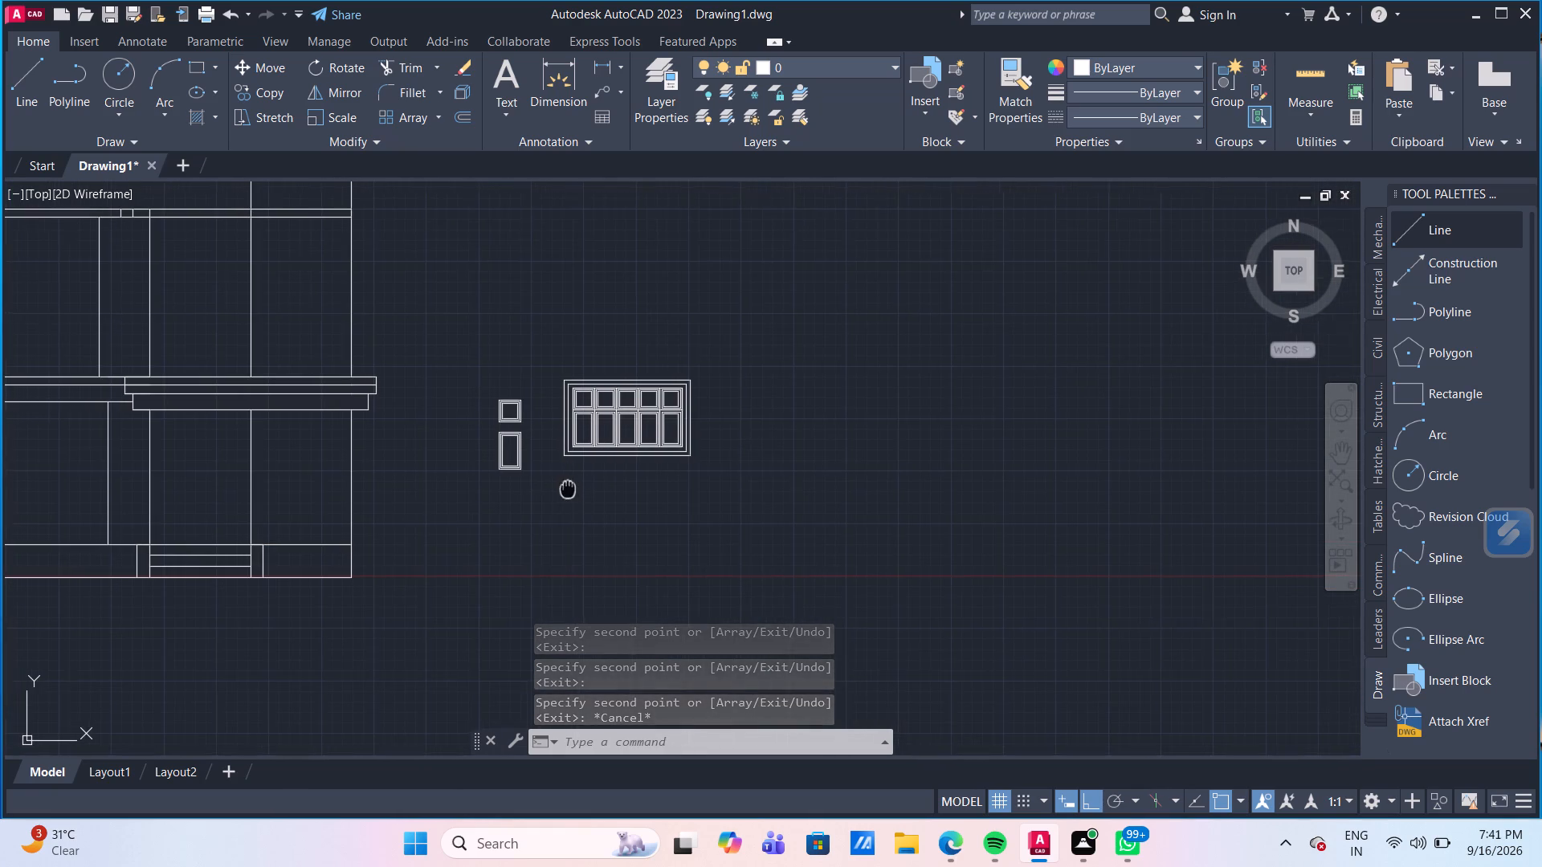
middle_click_drag(580, 491, 618, 495)
scroll(596, 479, "up", 1)
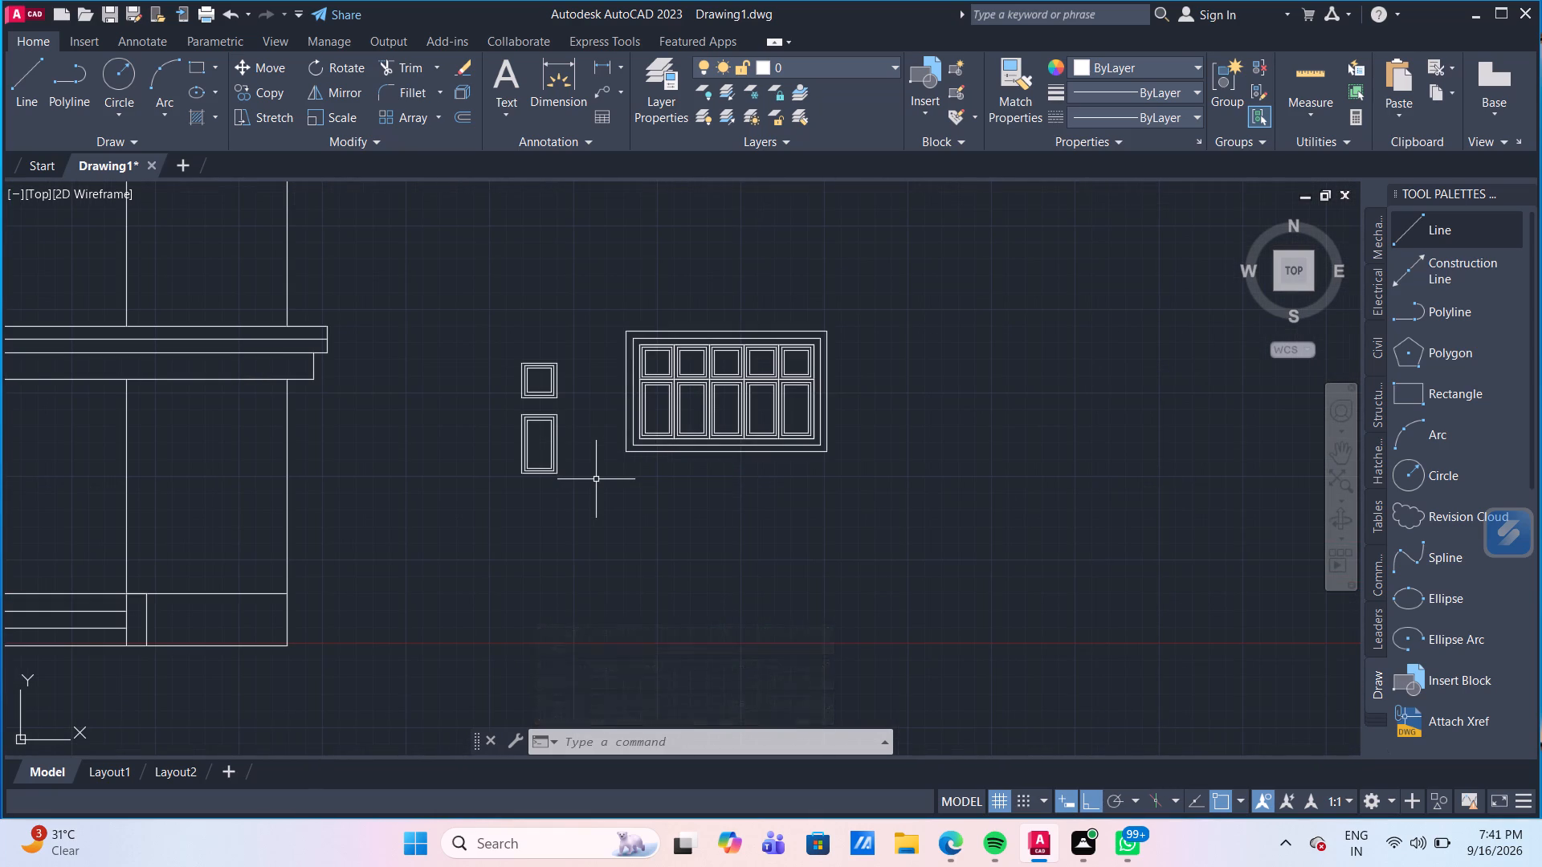
scroll(596, 479, "down", 1)
middle_click_drag(589, 499, 663, 531)
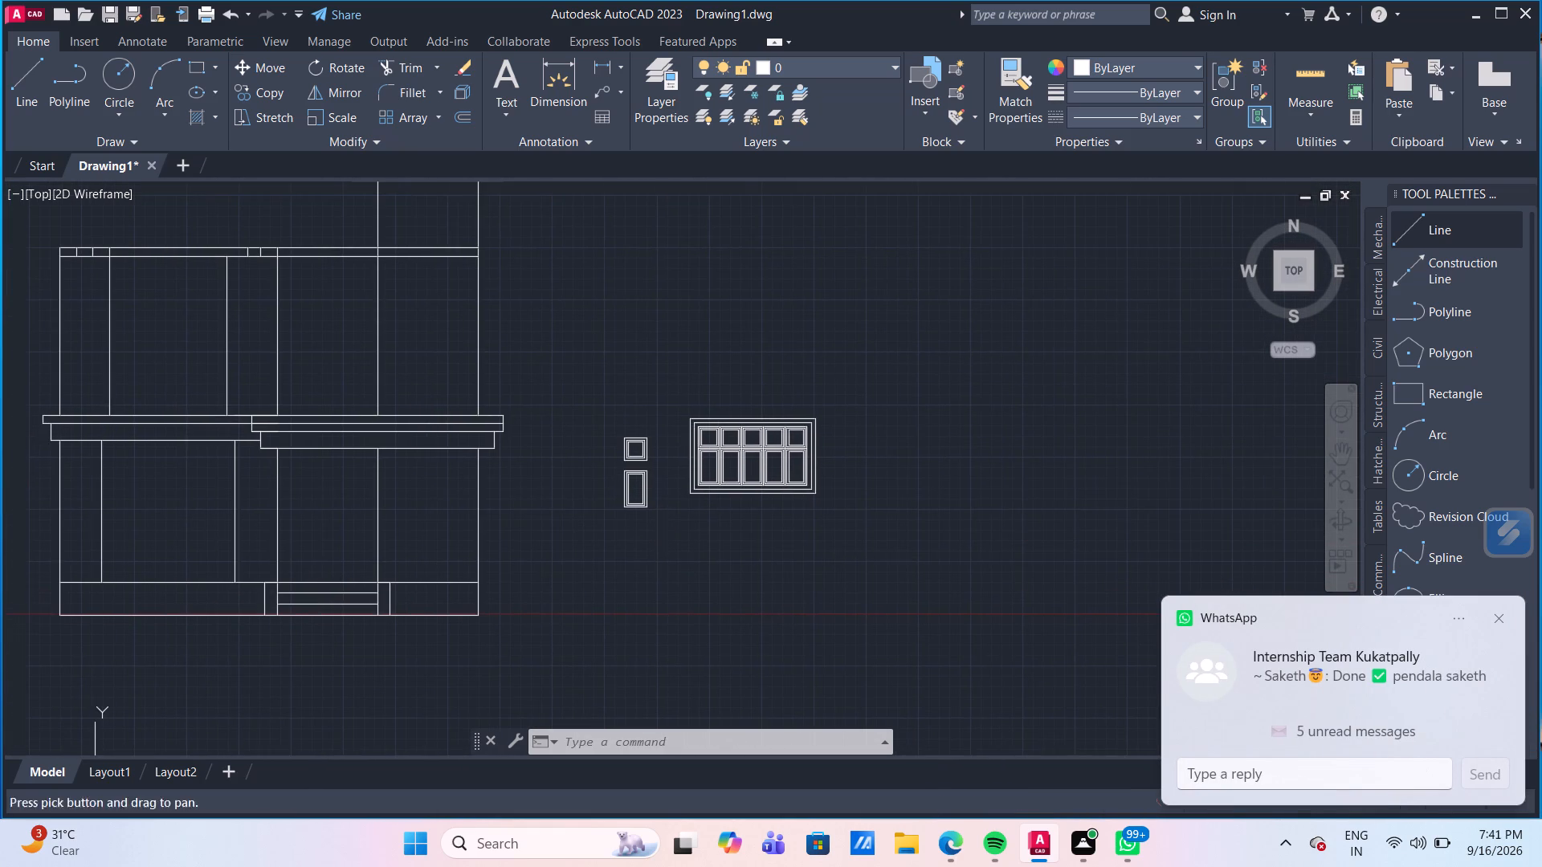
scroll(663, 531, "down", 1)
scroll(326, 554, "up", 1)
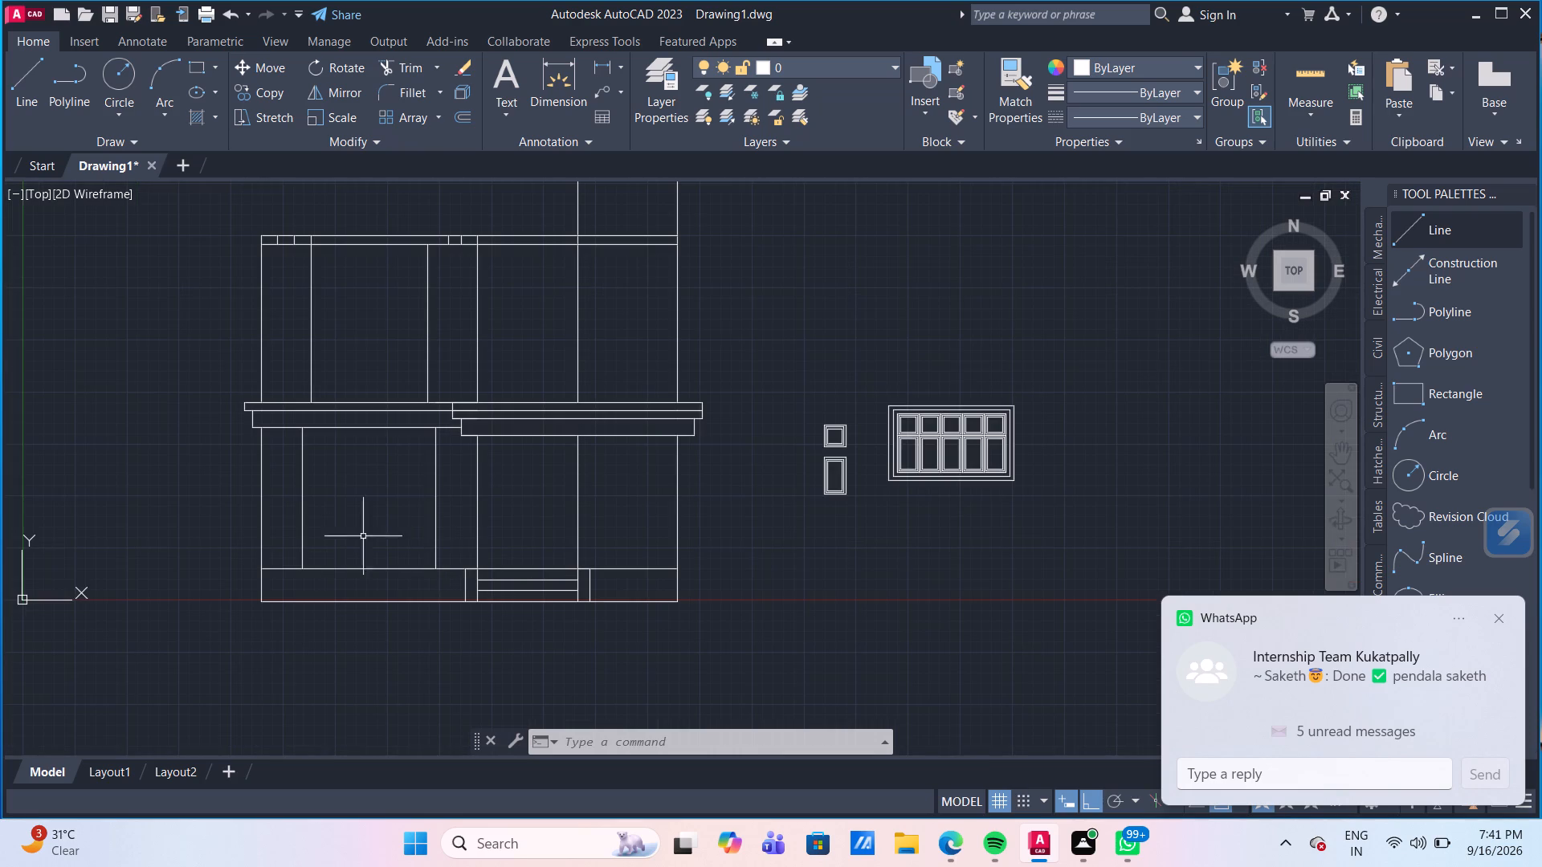
scroll(344, 526, "up", 1)
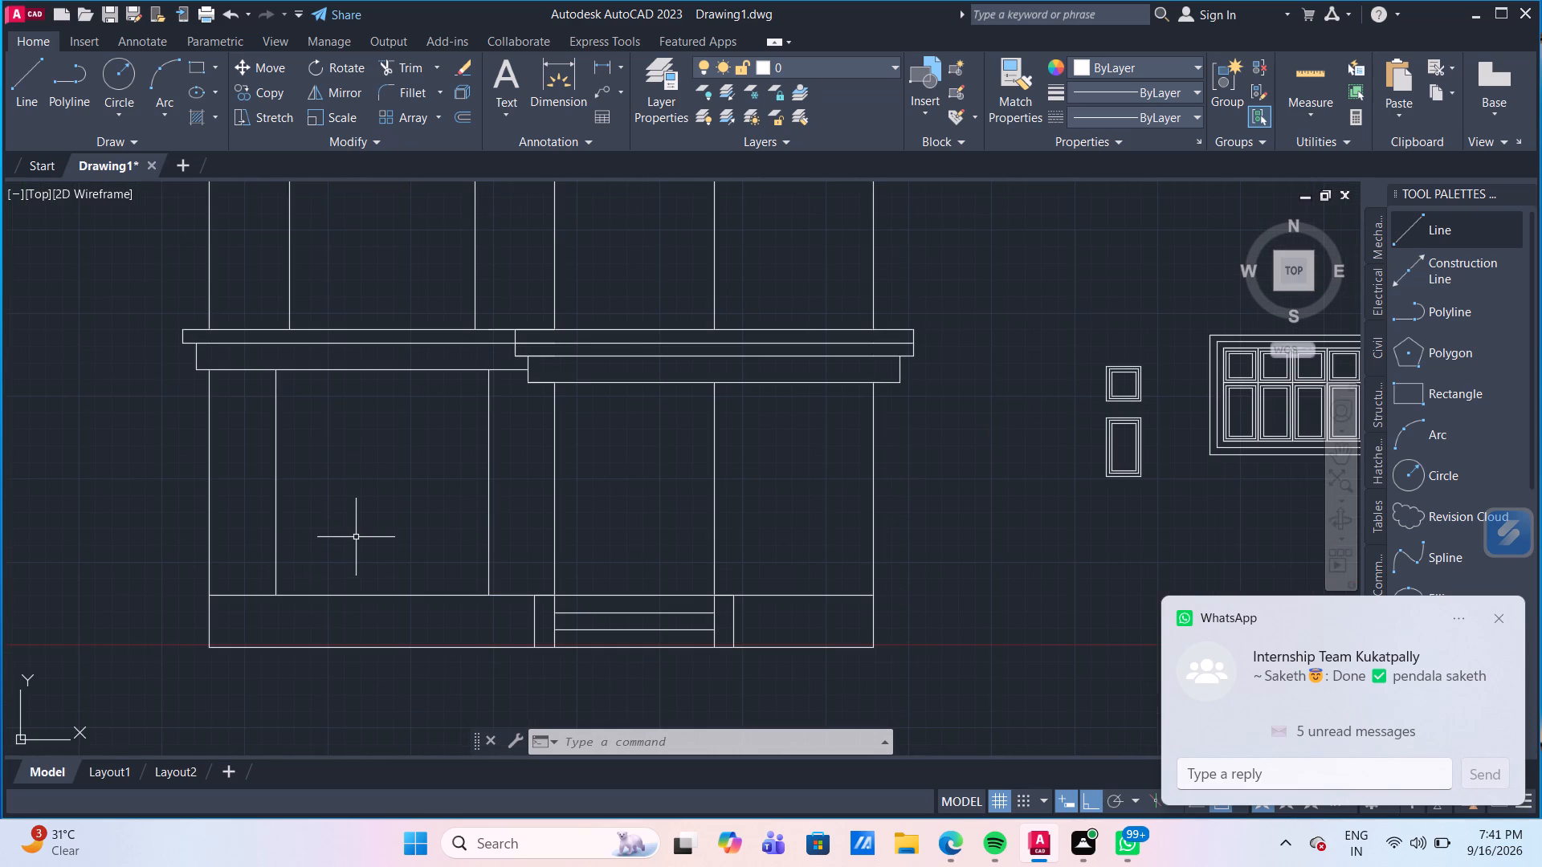
middle_click_drag(1115, 573, 659, 560)
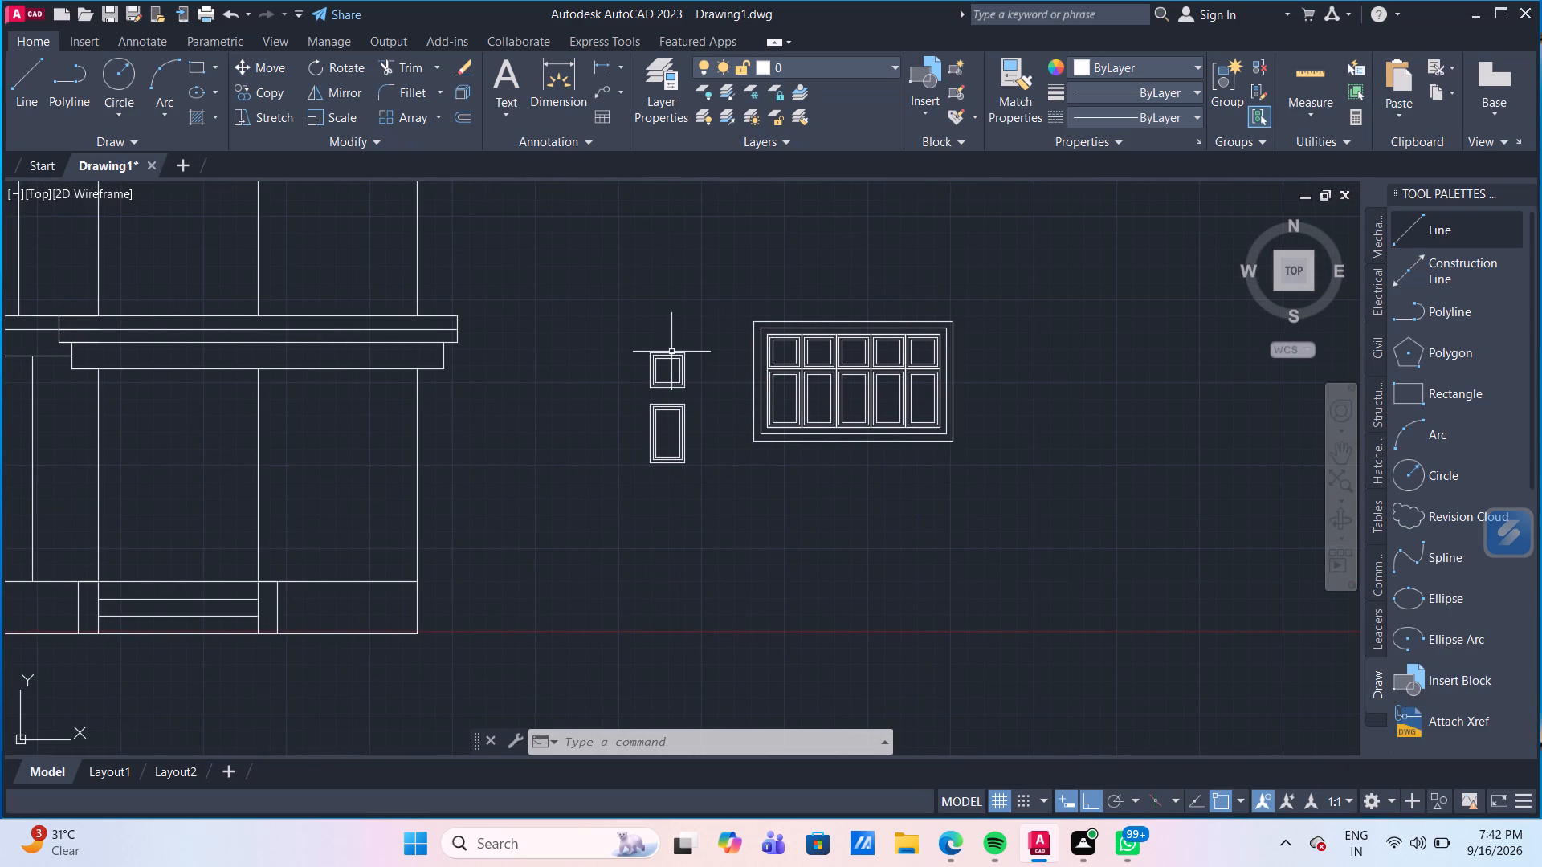
Dimension the overall width of the framed grid's outer frame, placing the dimension above its top edge.
left_click(559, 104)
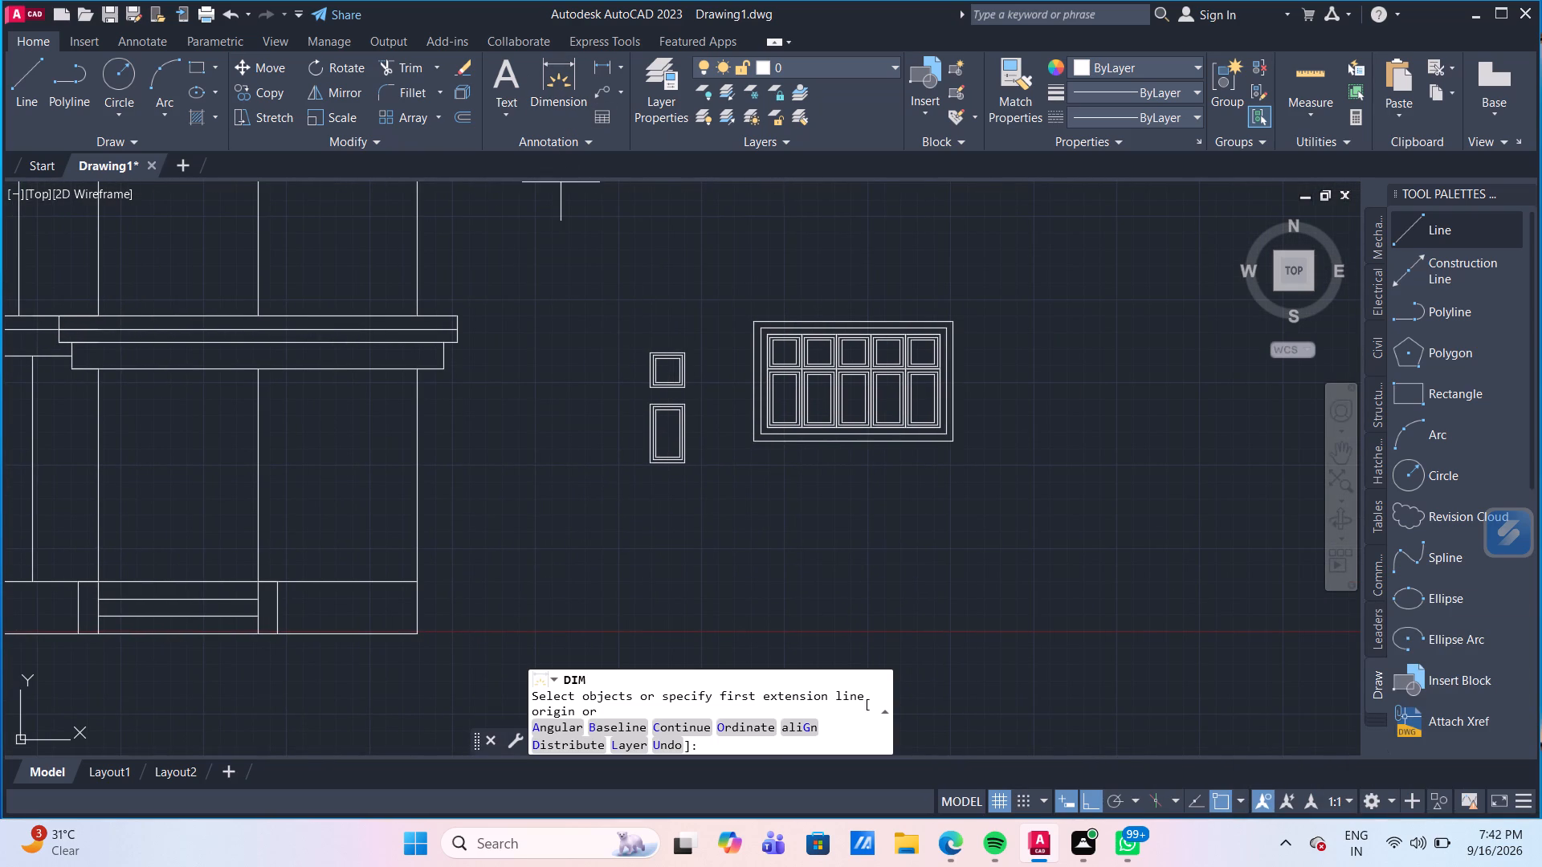
left_click(830, 322)
left_click(827, 293)
scroll(839, 295, "up", 2)
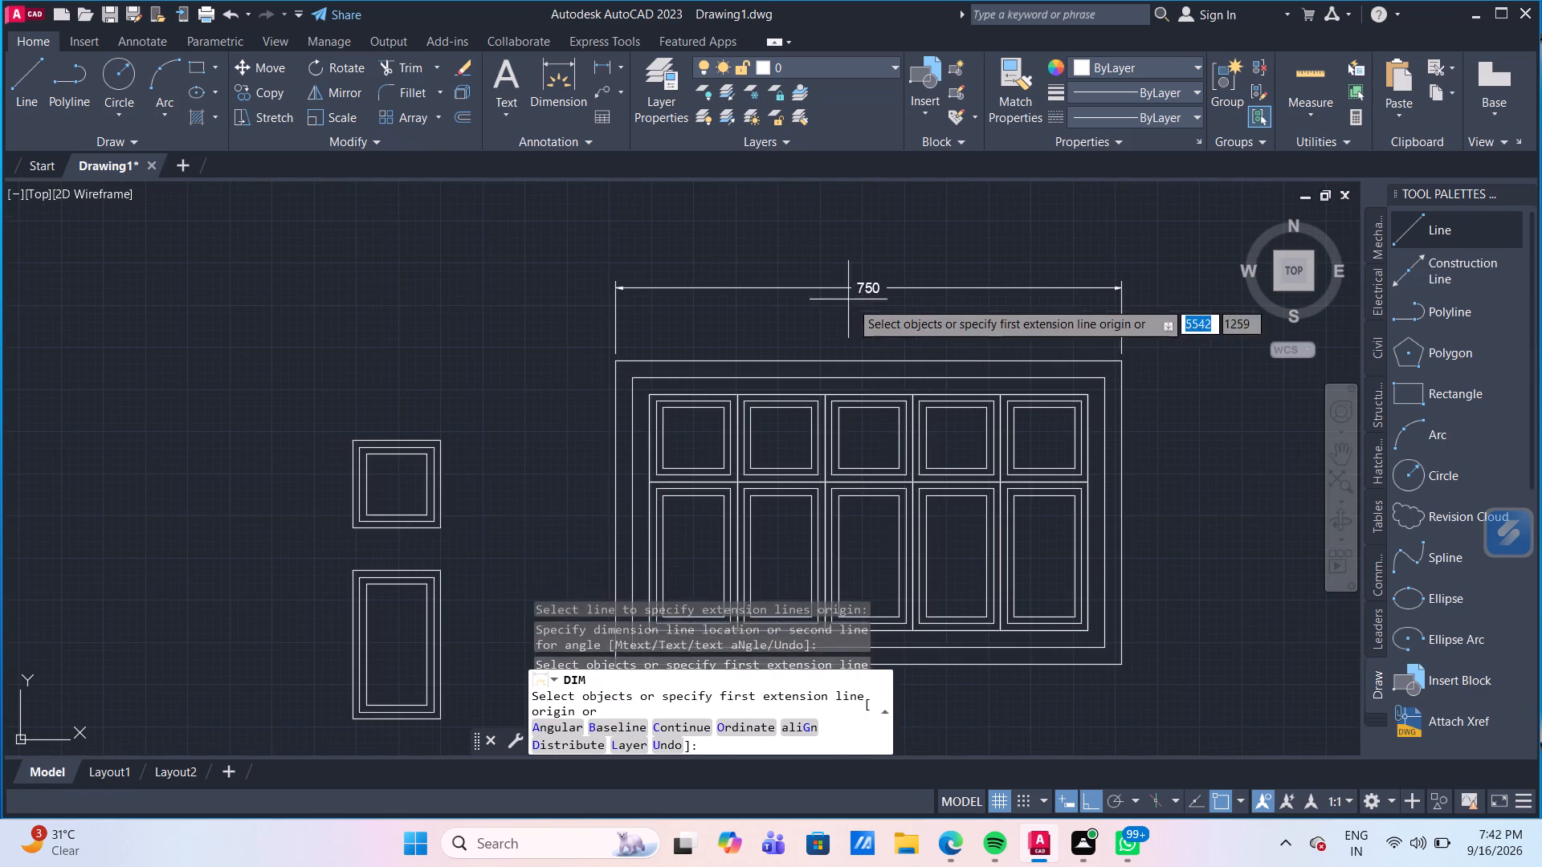
scroll(867, 314, "down", 3)
scroll(830, 304, "up", 2)
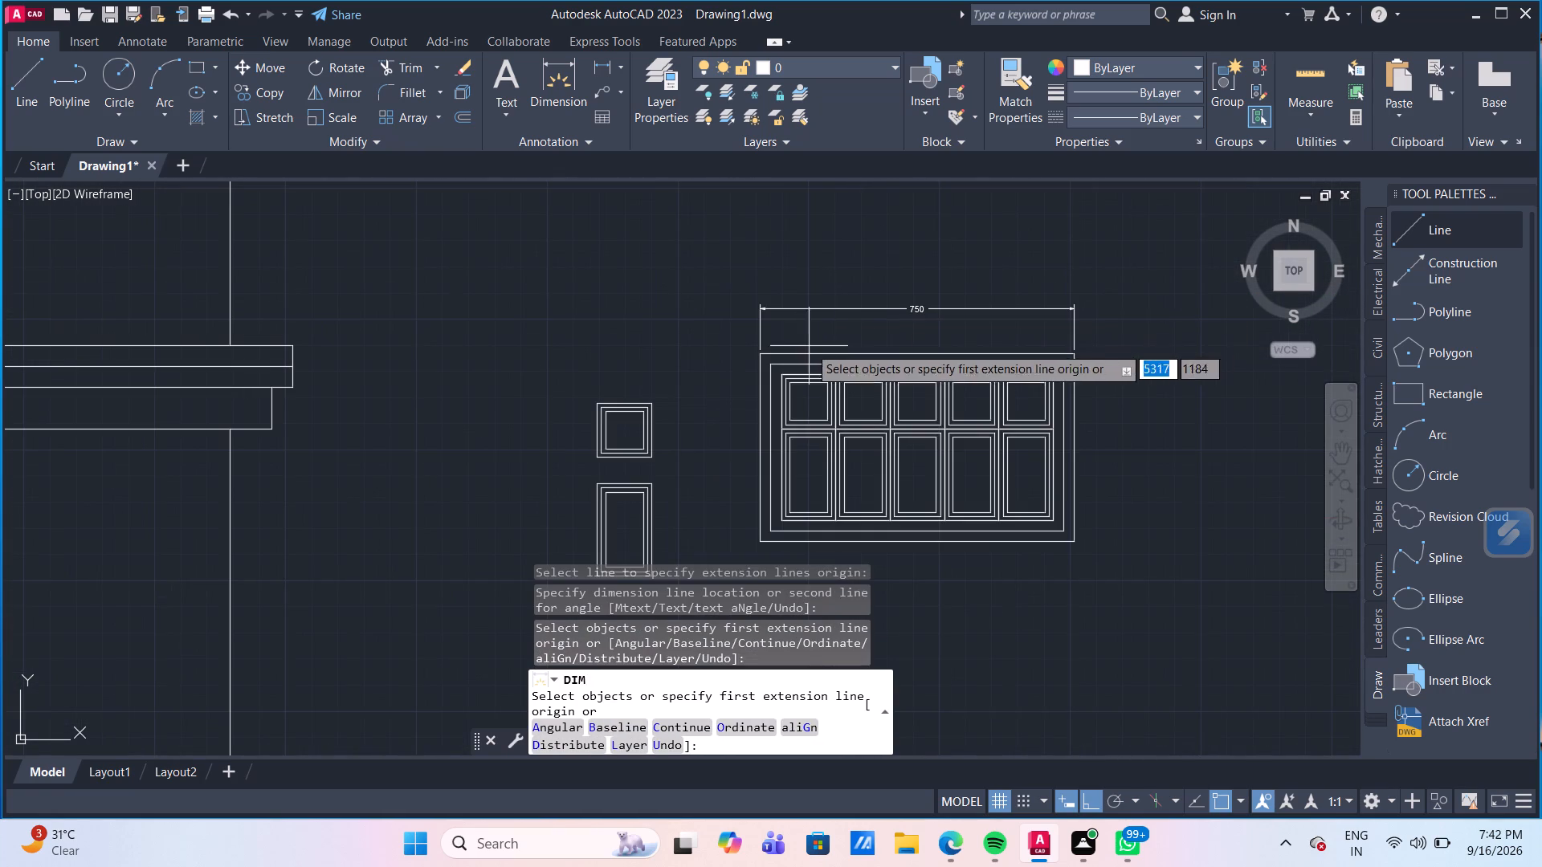
scroll(675, 340, "down", 3)
scroll(328, 415, "up", 3)
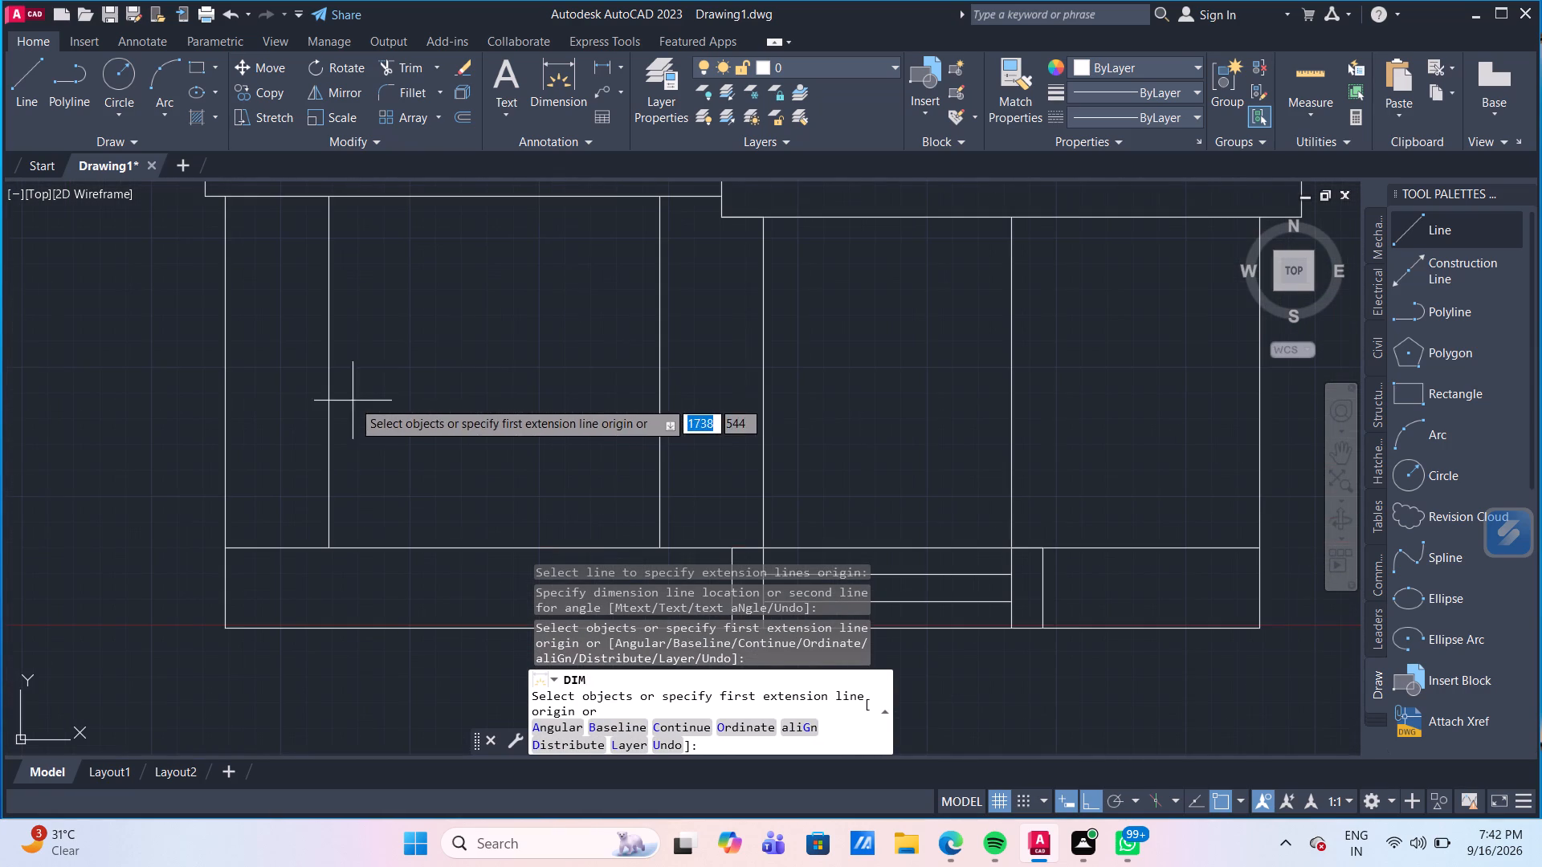
Quick-measure the height of the elevation's ground-floor left bay, after leaving the dimension command.
scroll(451, 401, "down", 2)
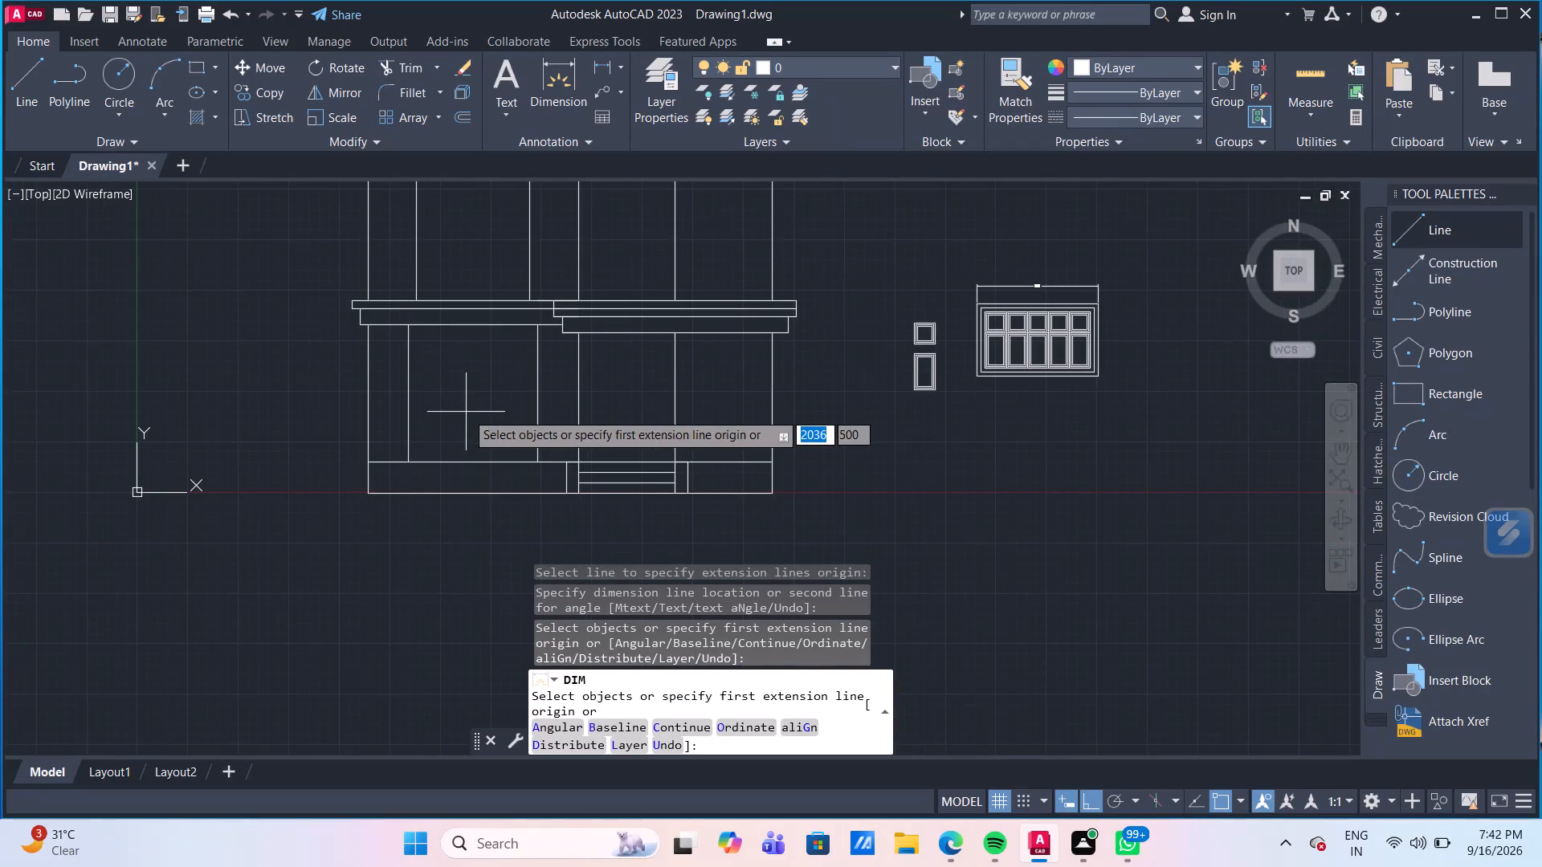
middle_click_drag(470, 397, 471, 374)
key("Escape")
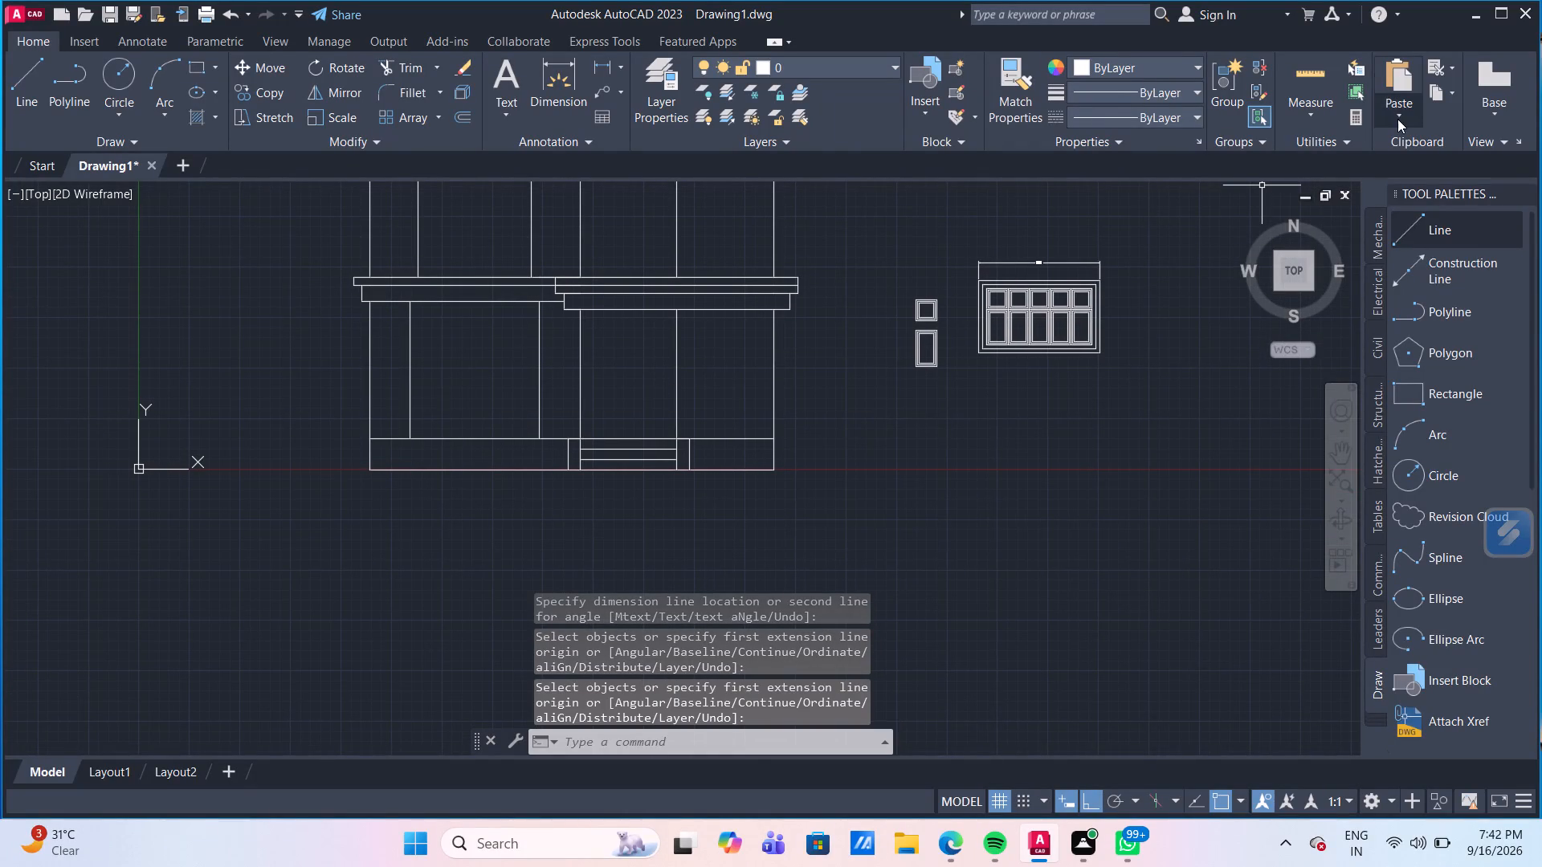
left_click(1325, 83)
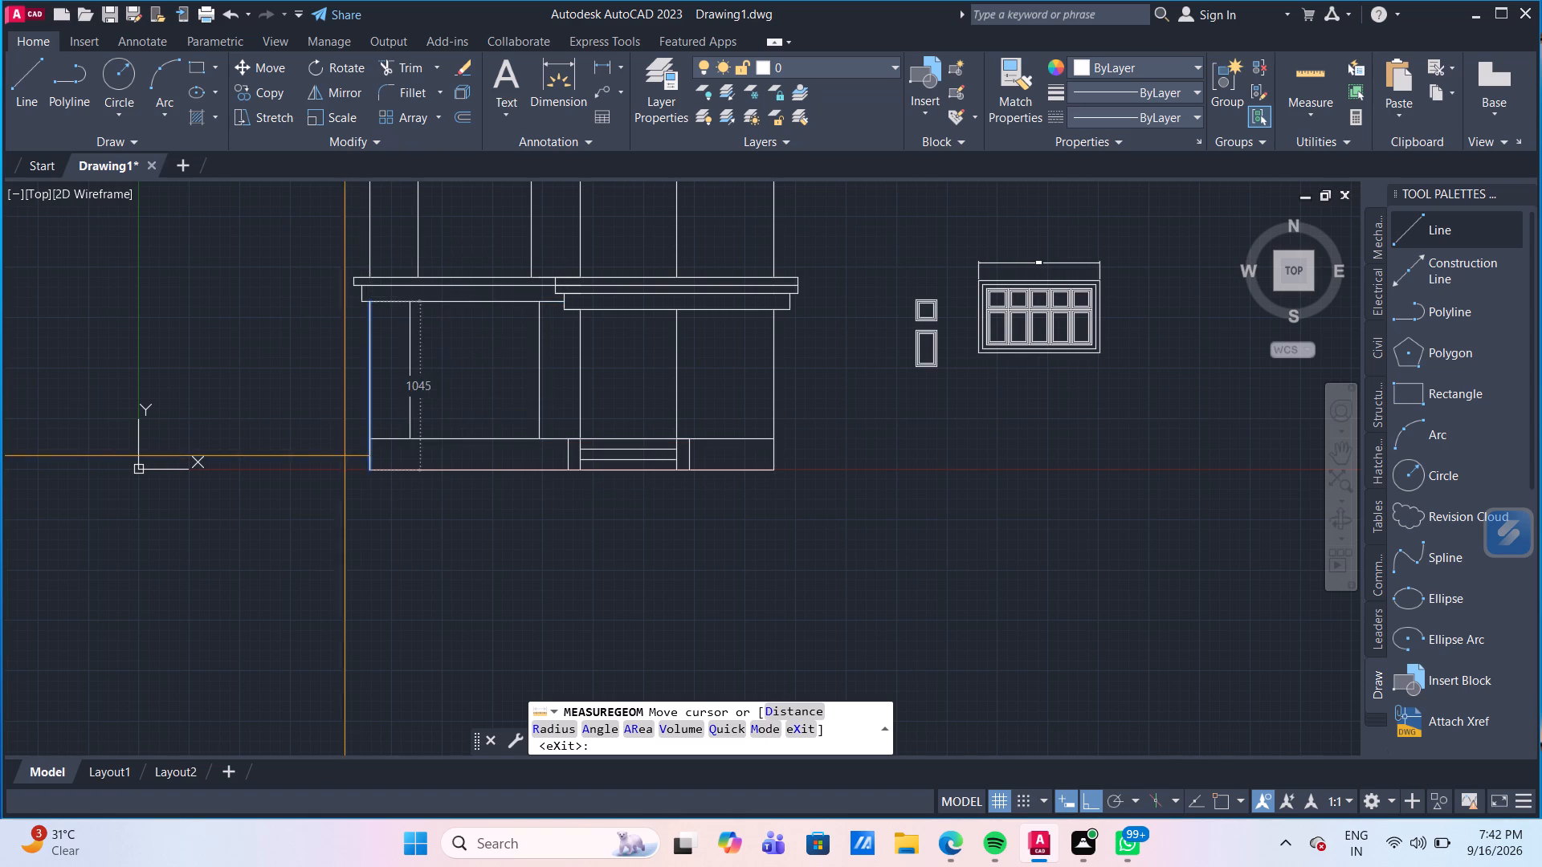
key("Escape")
key("Escape")
Offset the lower edge line of the ledge over the left ground-floor bay 150 mm downward.
scroll(479, 351, "down", 1)
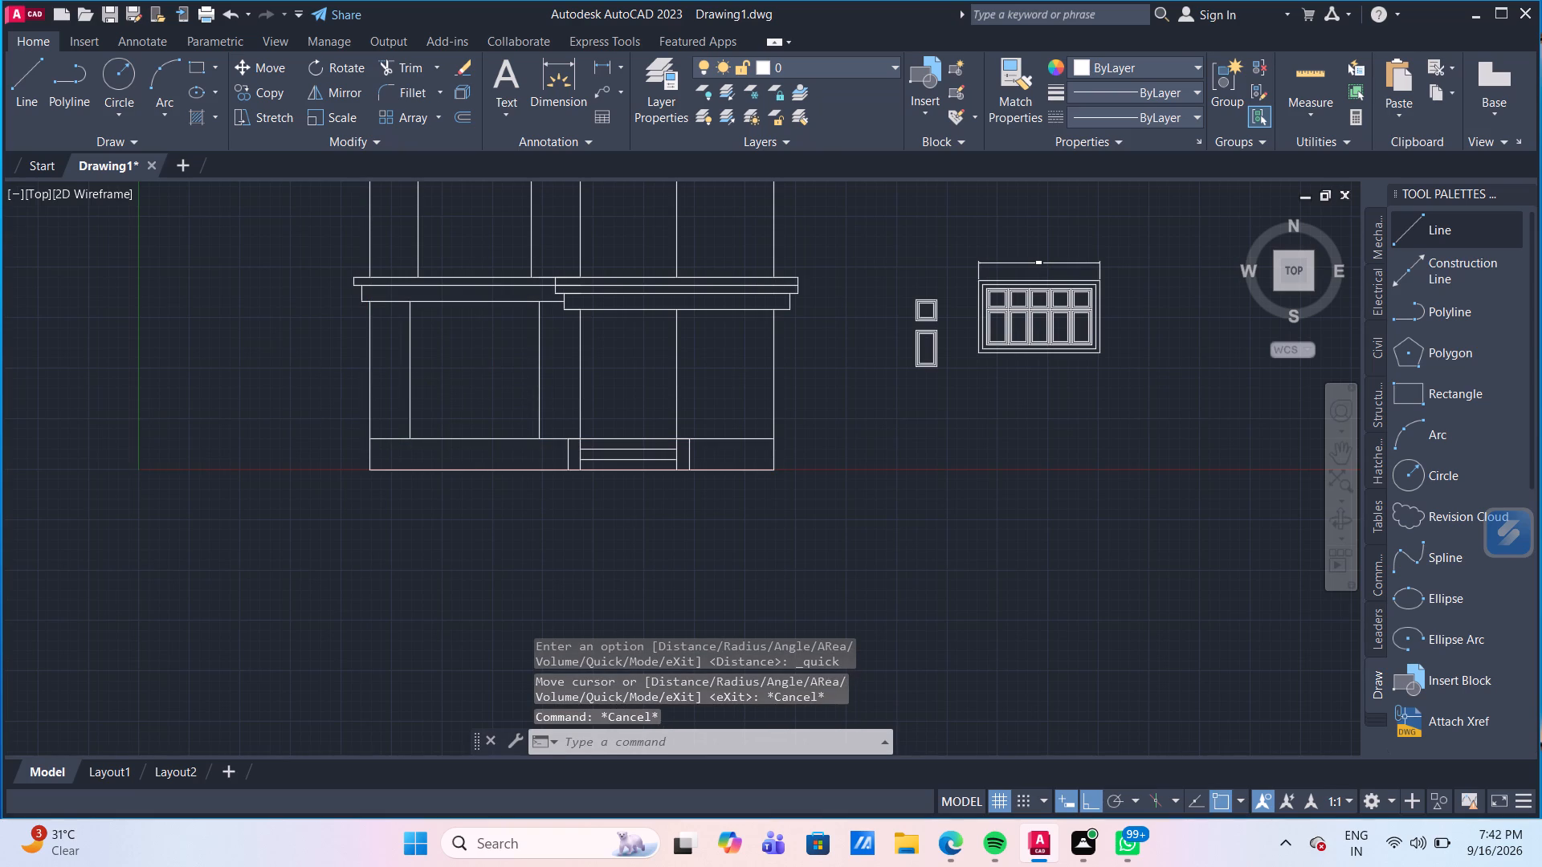
middle_click_drag(483, 353, 493, 359)
scroll(492, 358, "up", 2)
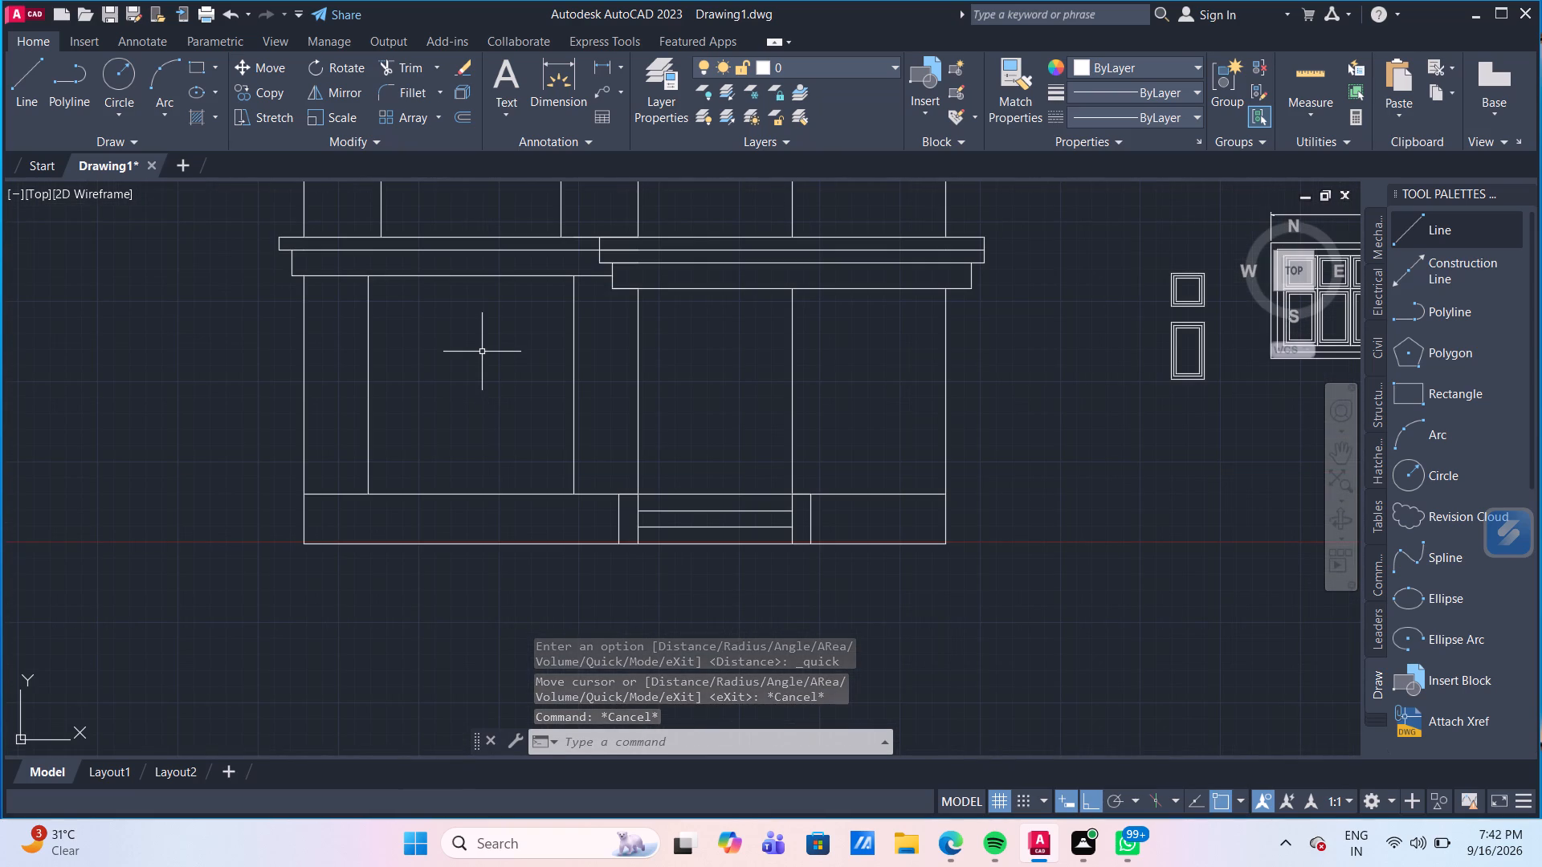
key("o")
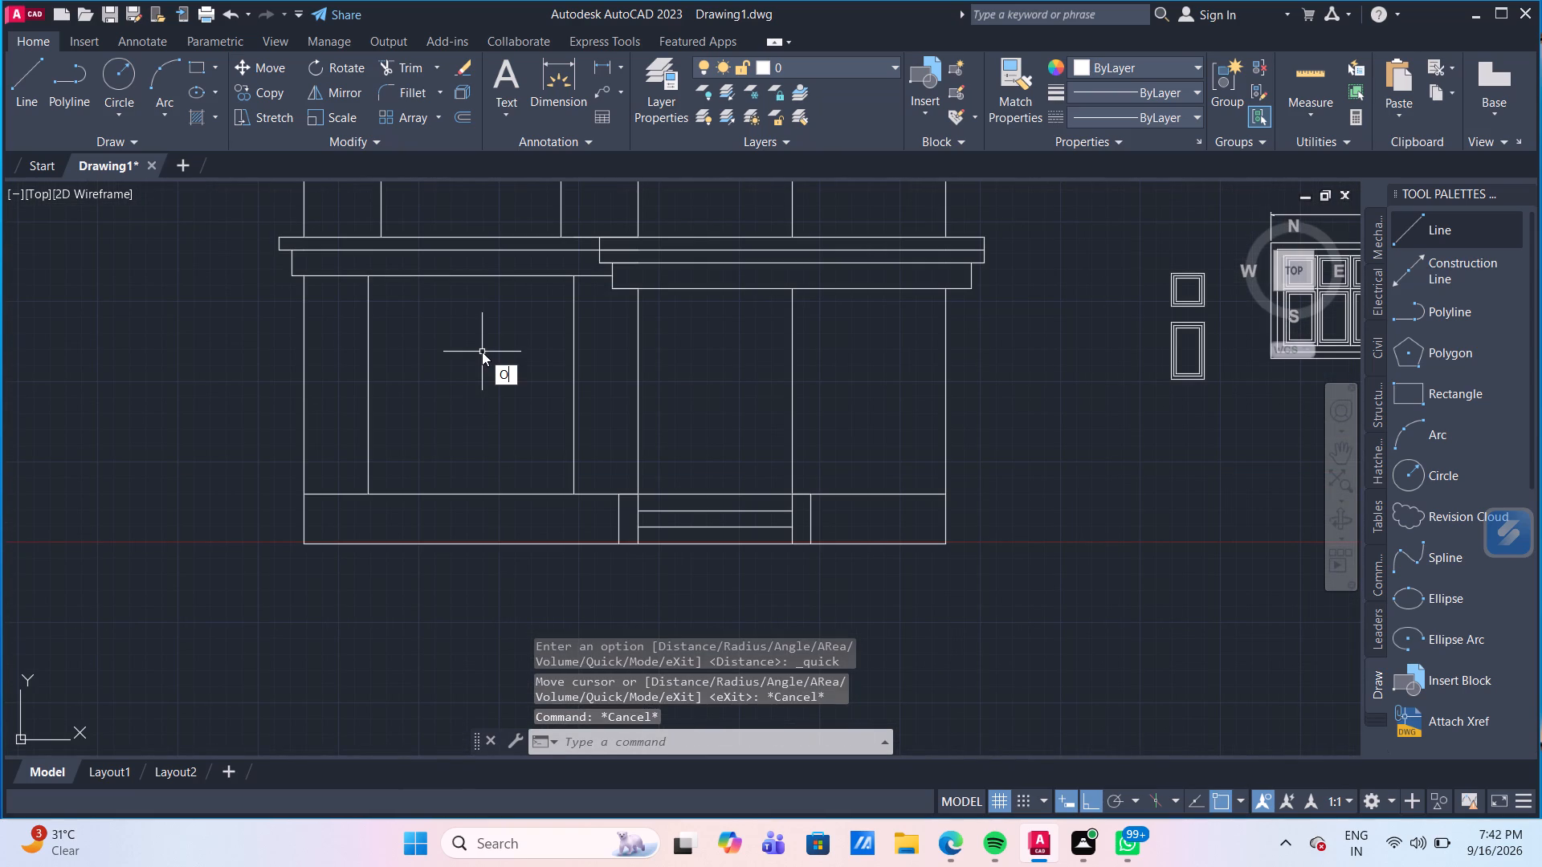
key("Return")
type("150")
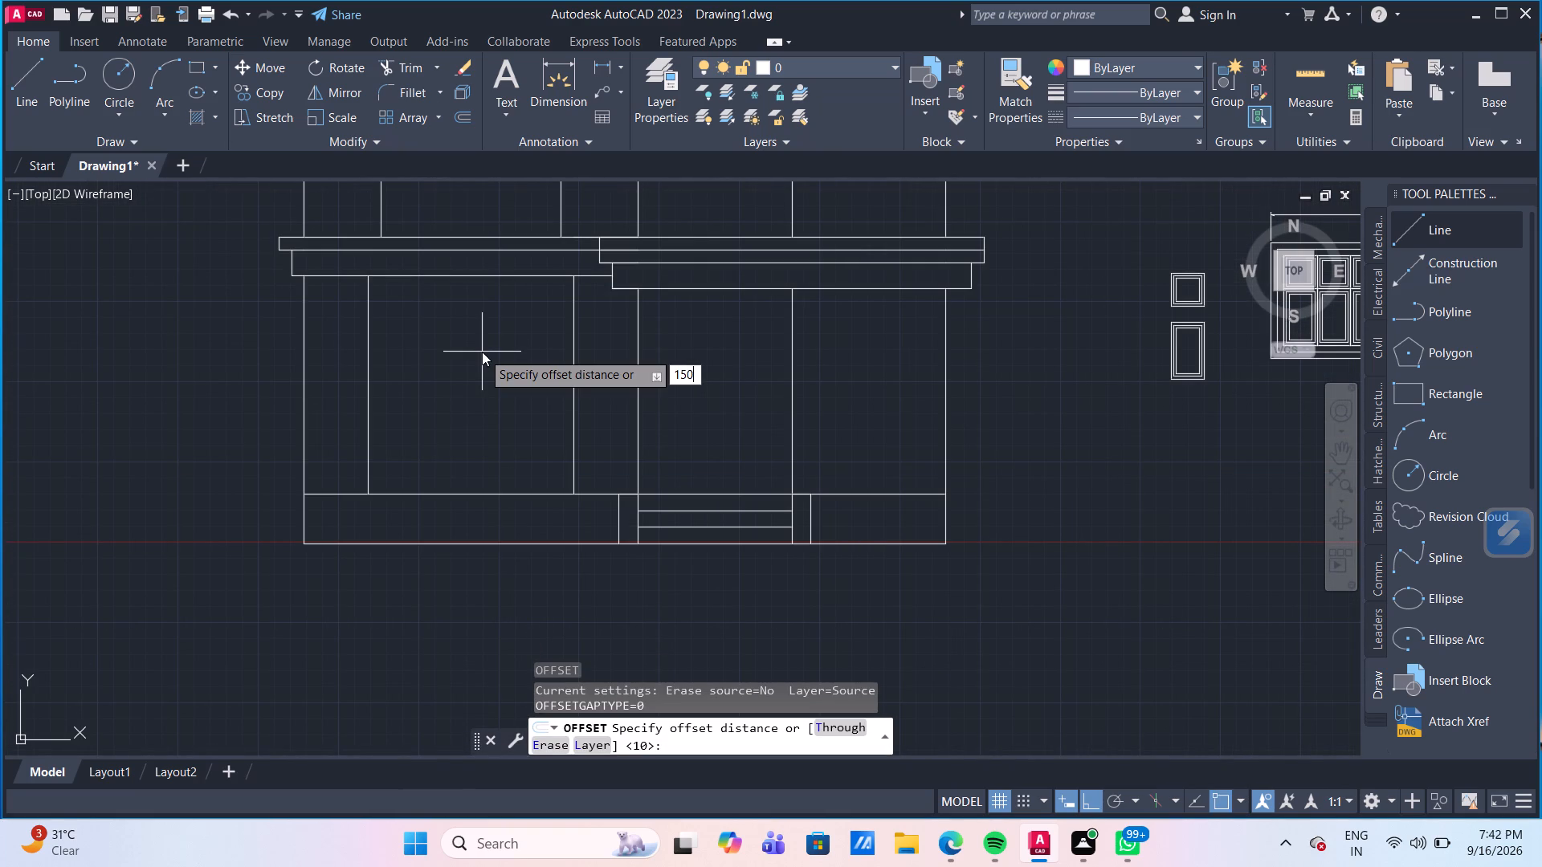
key("Return")
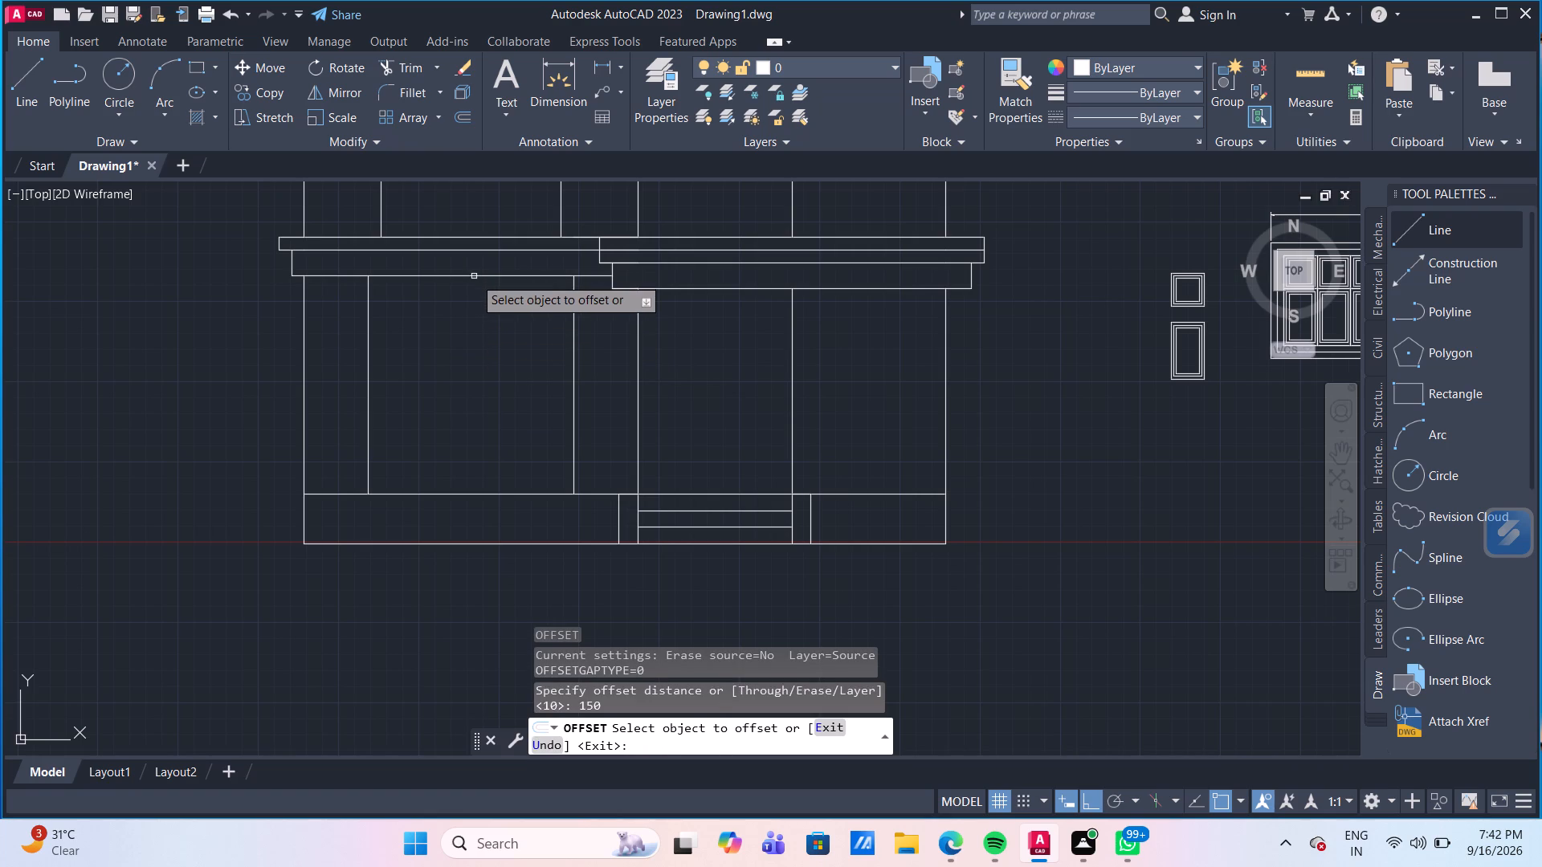
left_click(474, 277)
left_click(483, 326)
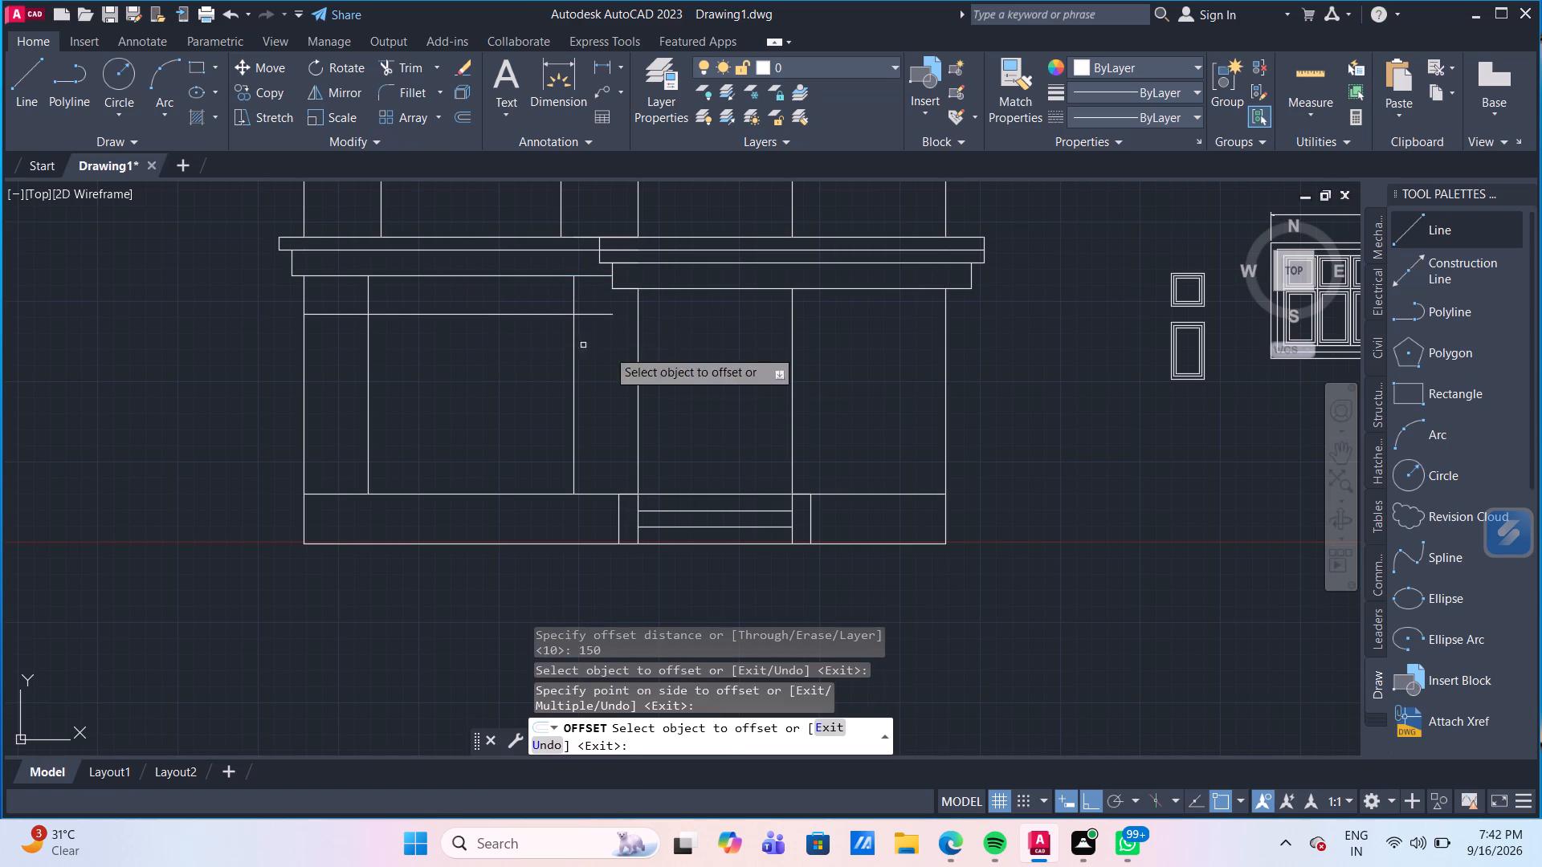
Delete the width dimension above the separate framed grid element.
scroll(838, 378, "down", 1)
scroll(1047, 338, "down", 1)
scroll(1172, 351, "up", 1)
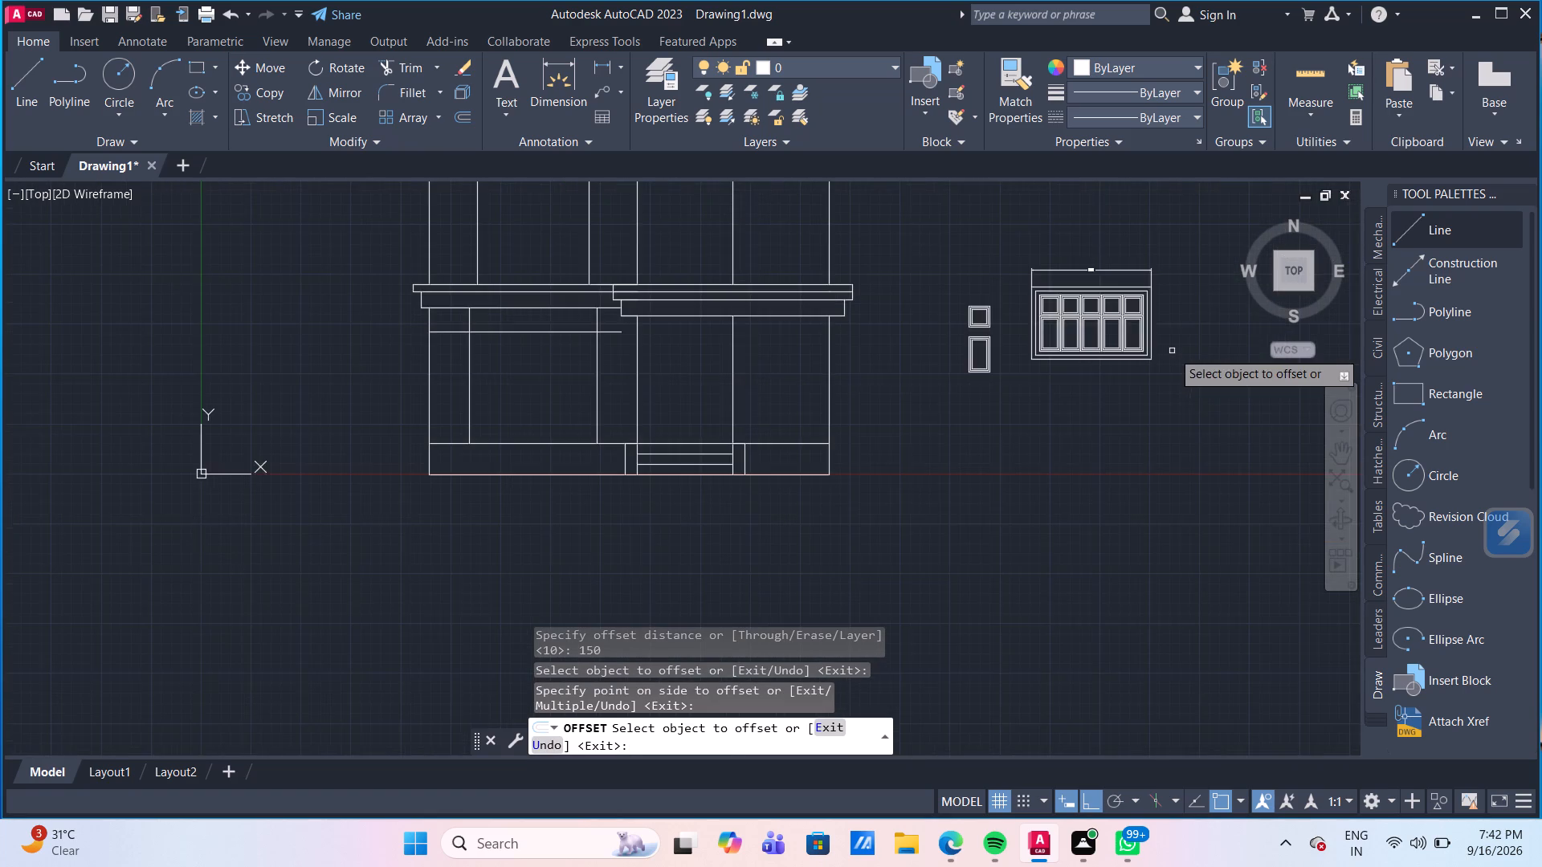
scroll(1172, 351, "up", 1)
key("Escape")
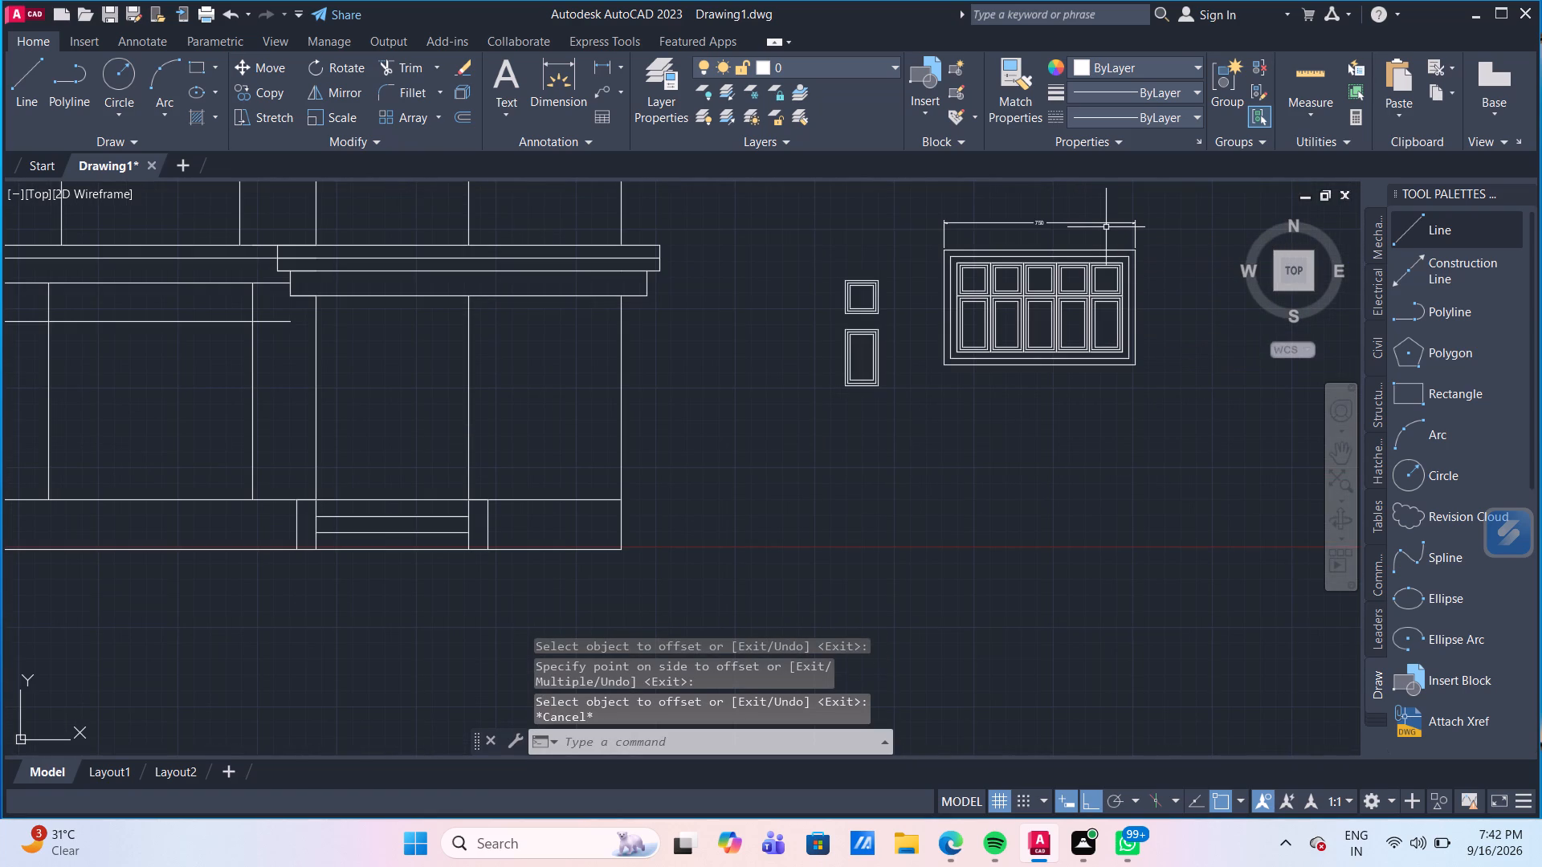
left_click(1101, 223)
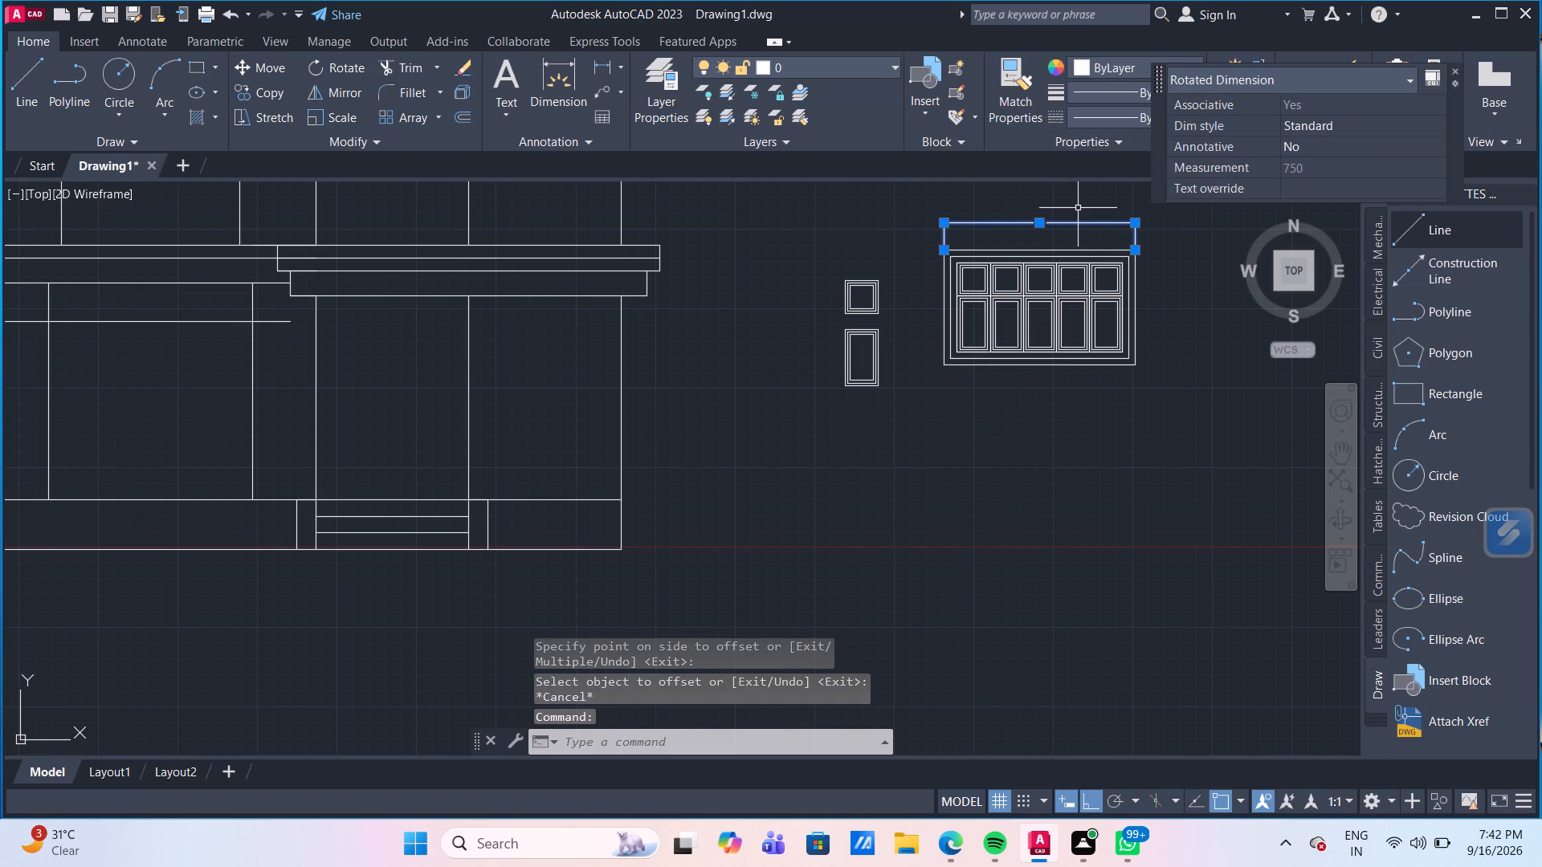
key("Delete")
Copy the whole framed grid by its outer top-left corner to where the offset line meets the left ground-floor bay's inner left vertical.
left_click(1154, 386)
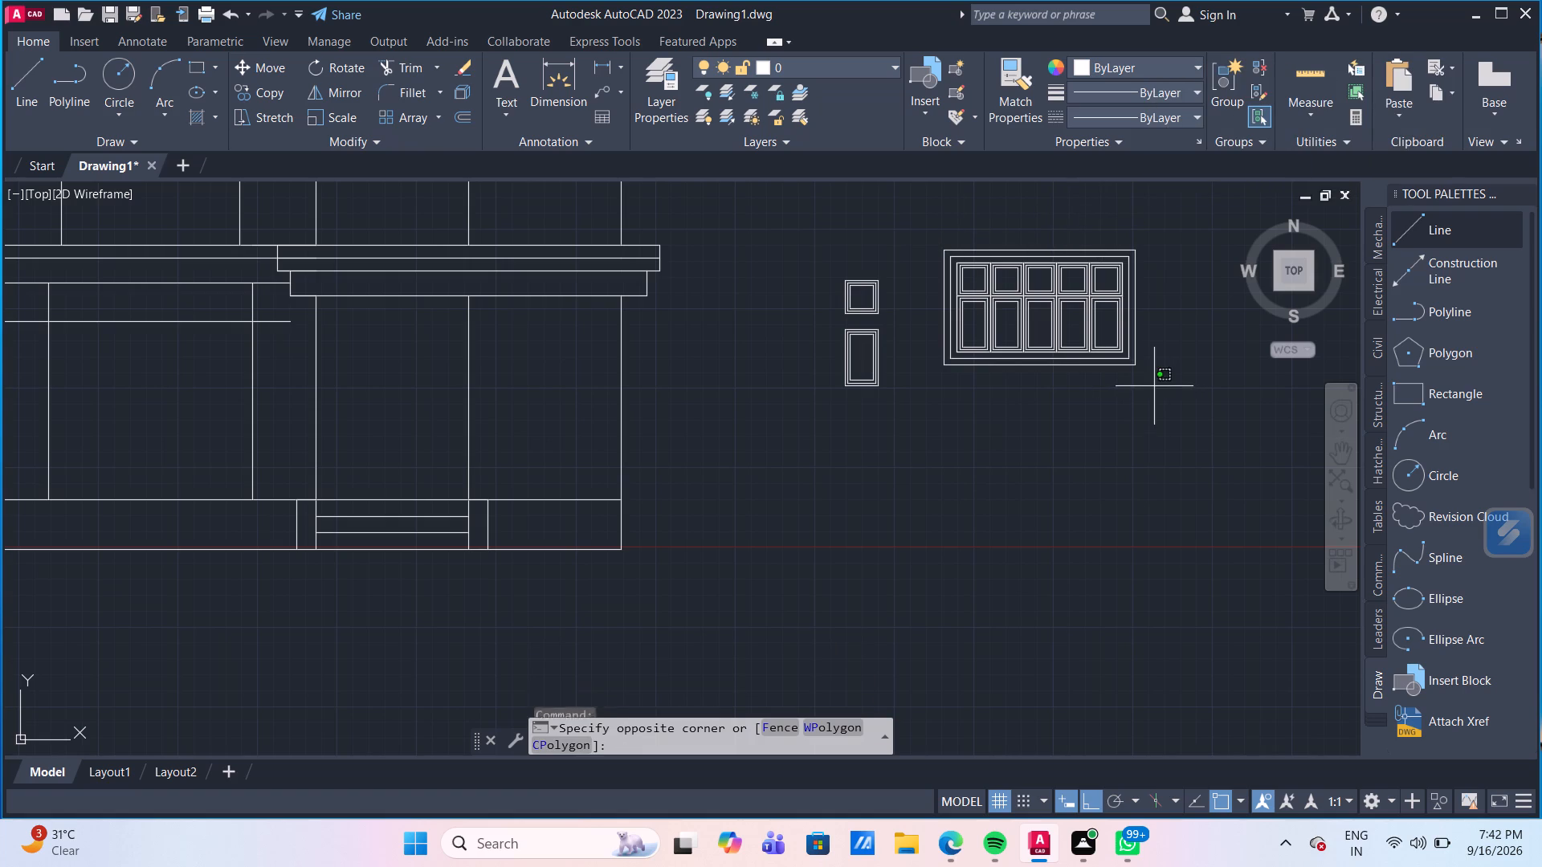
left_click(924, 222)
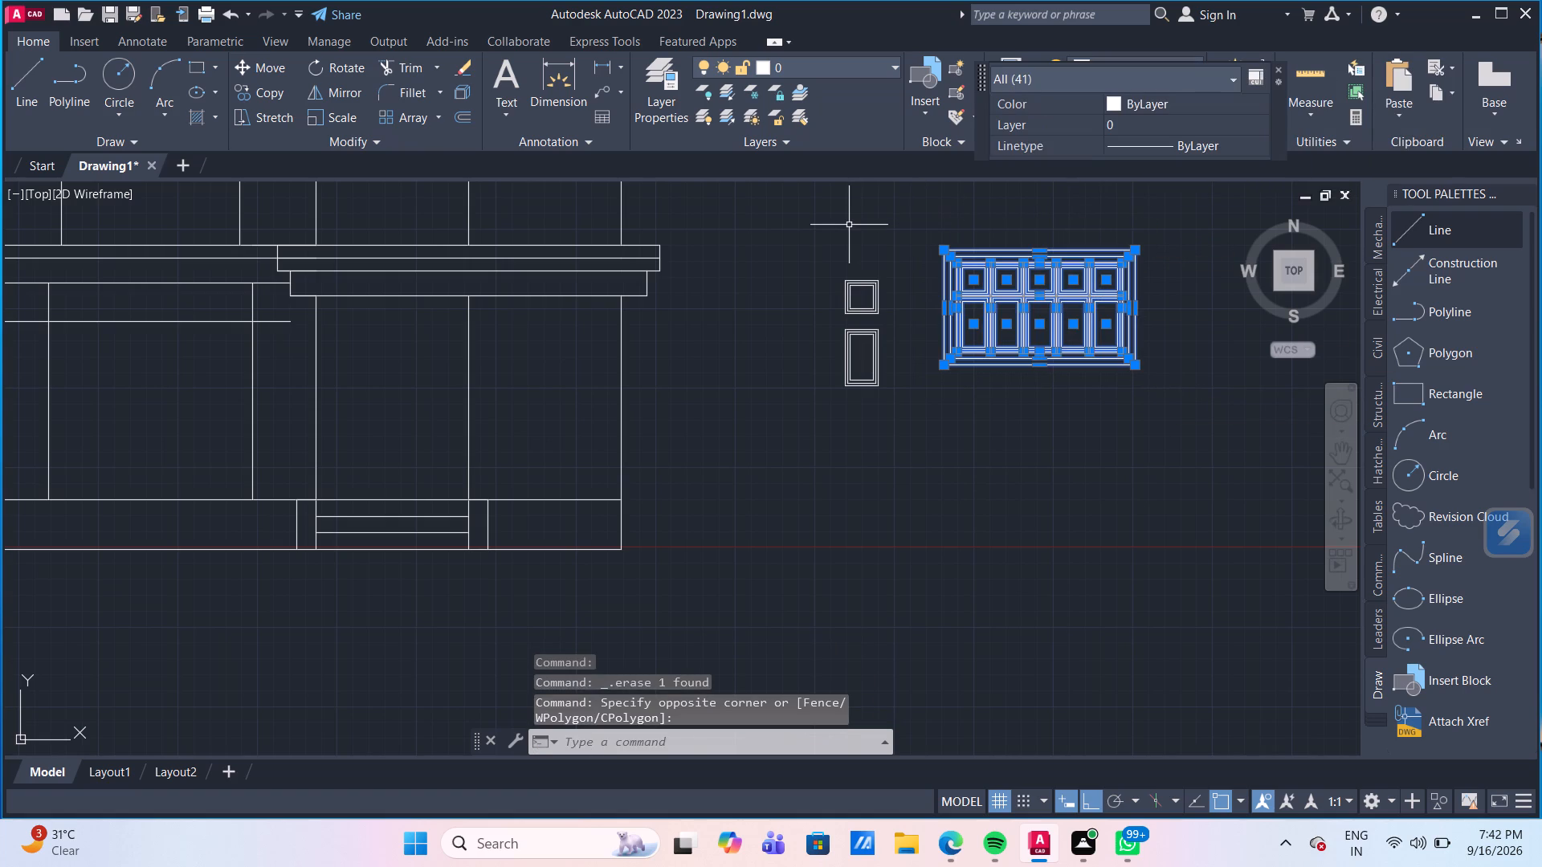
type("CO")
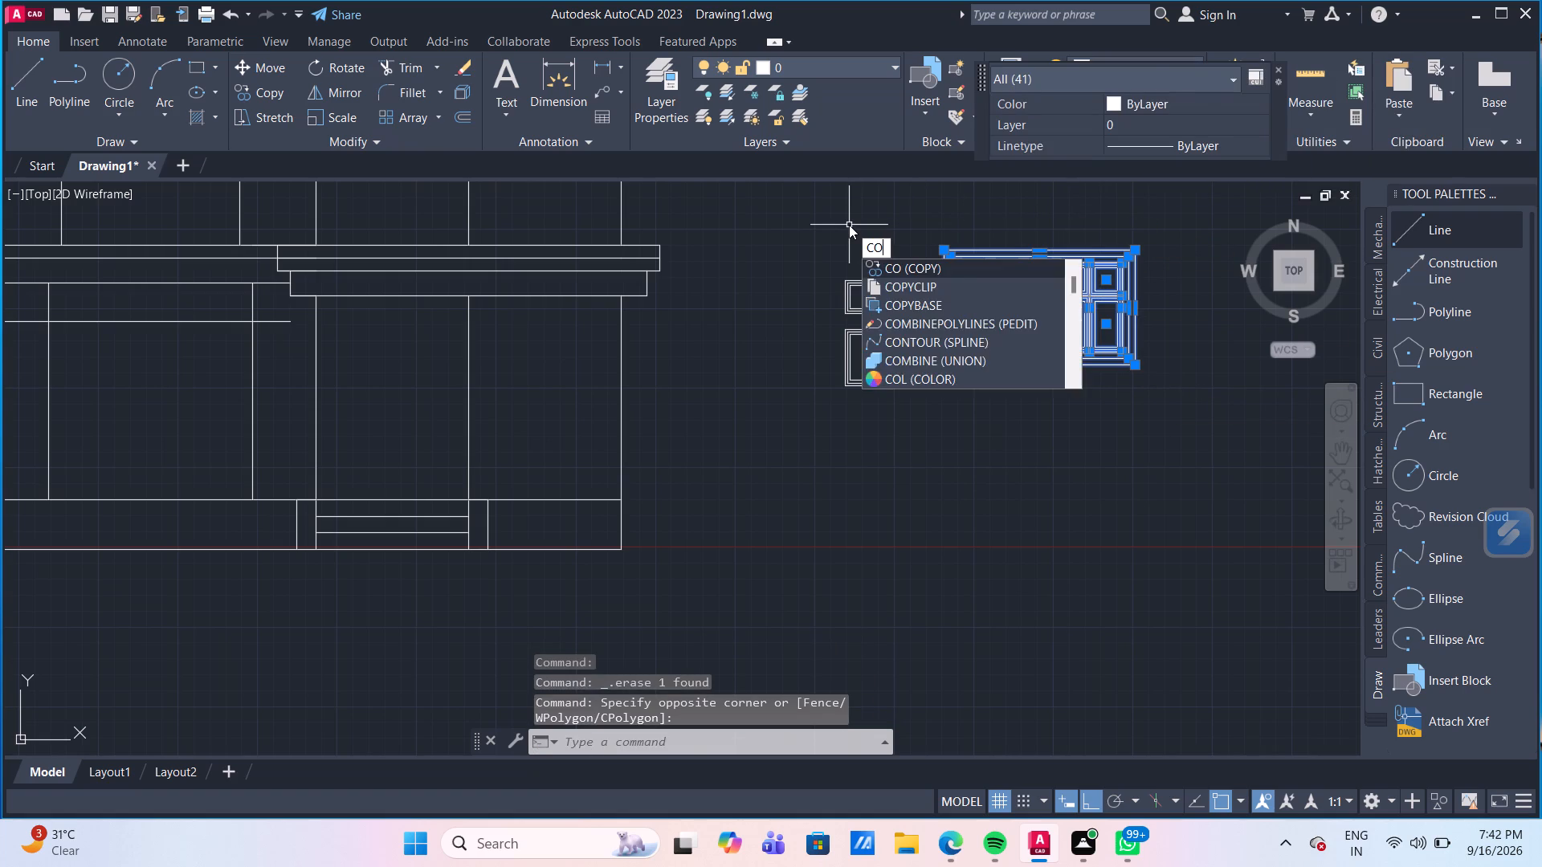
key("Return")
scroll(886, 243, "up", 2)
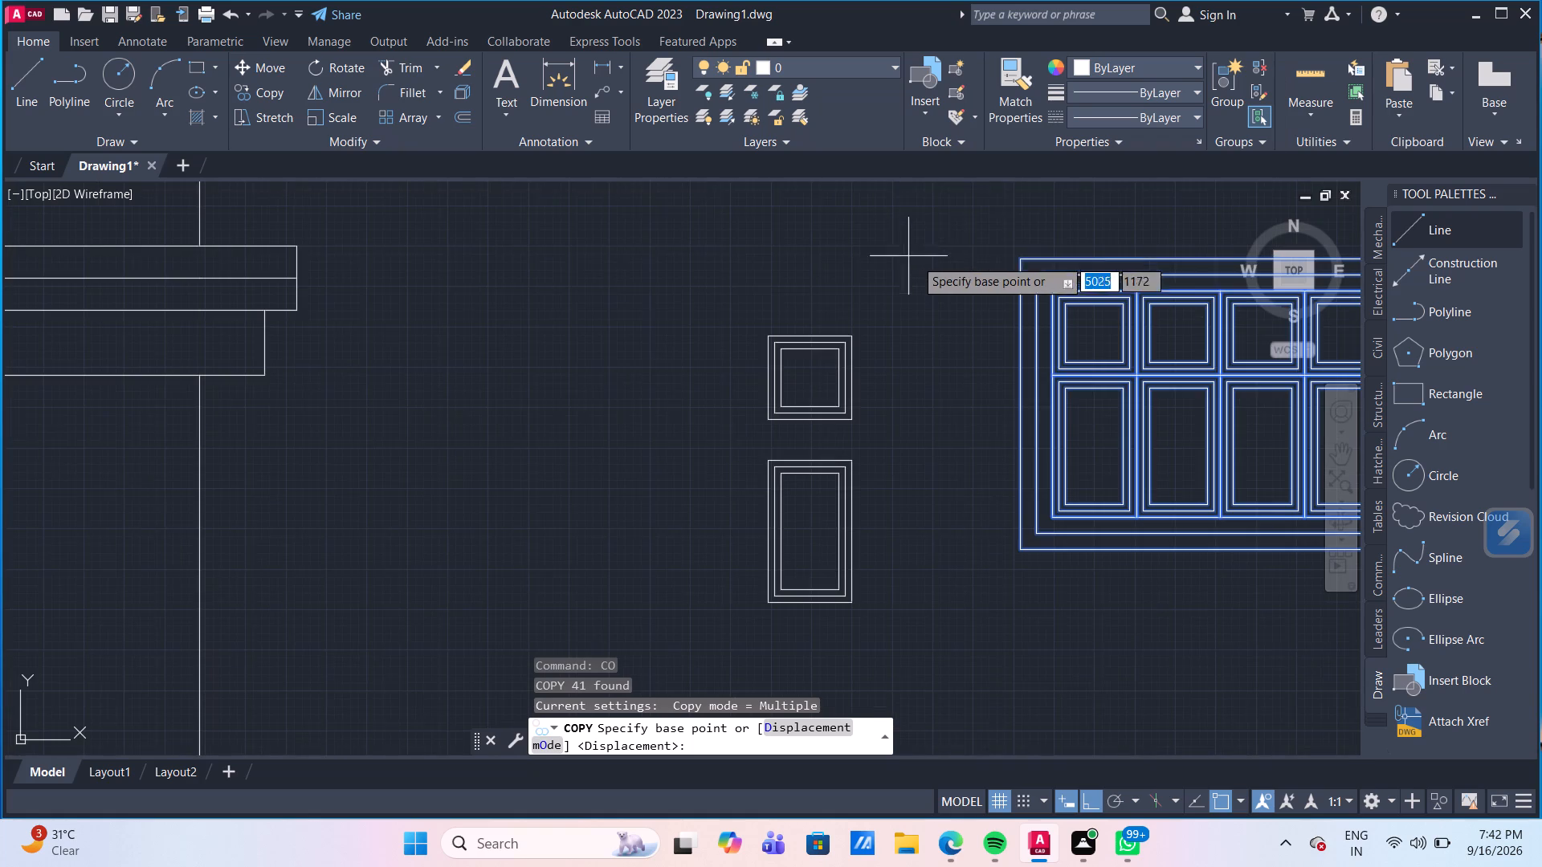
left_click(1024, 258)
scroll(791, 304, "down", 3)
middle_click_drag(637, 366, 642, 366)
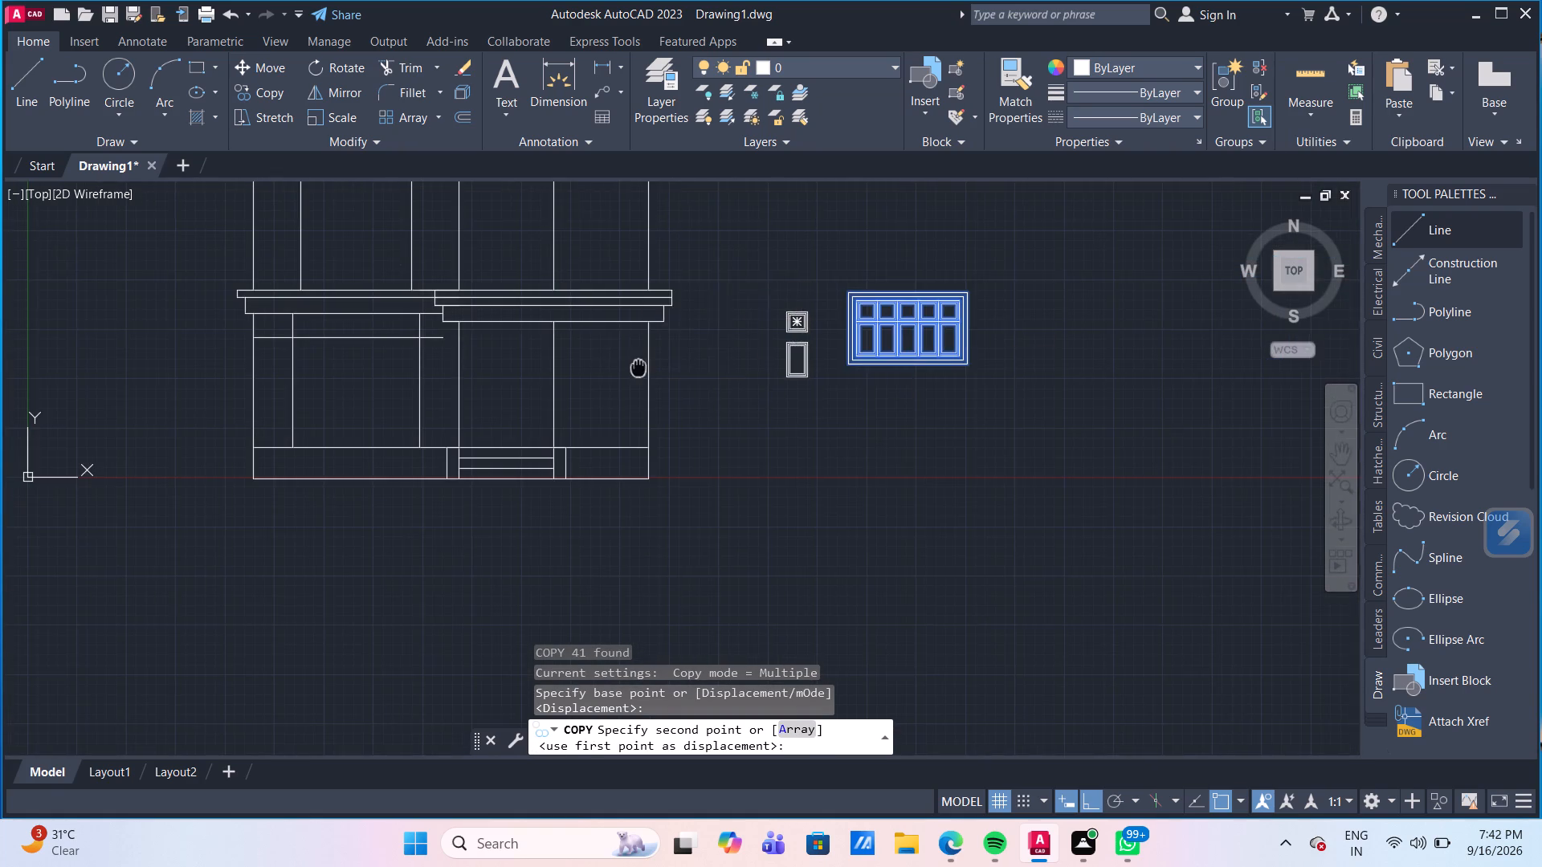
middle_click_drag(642, 366, 721, 363)
scroll(720, 361, "up", 1)
middle_click_drag(242, 386, 354, 424)
scroll(354, 424, "up", 1)
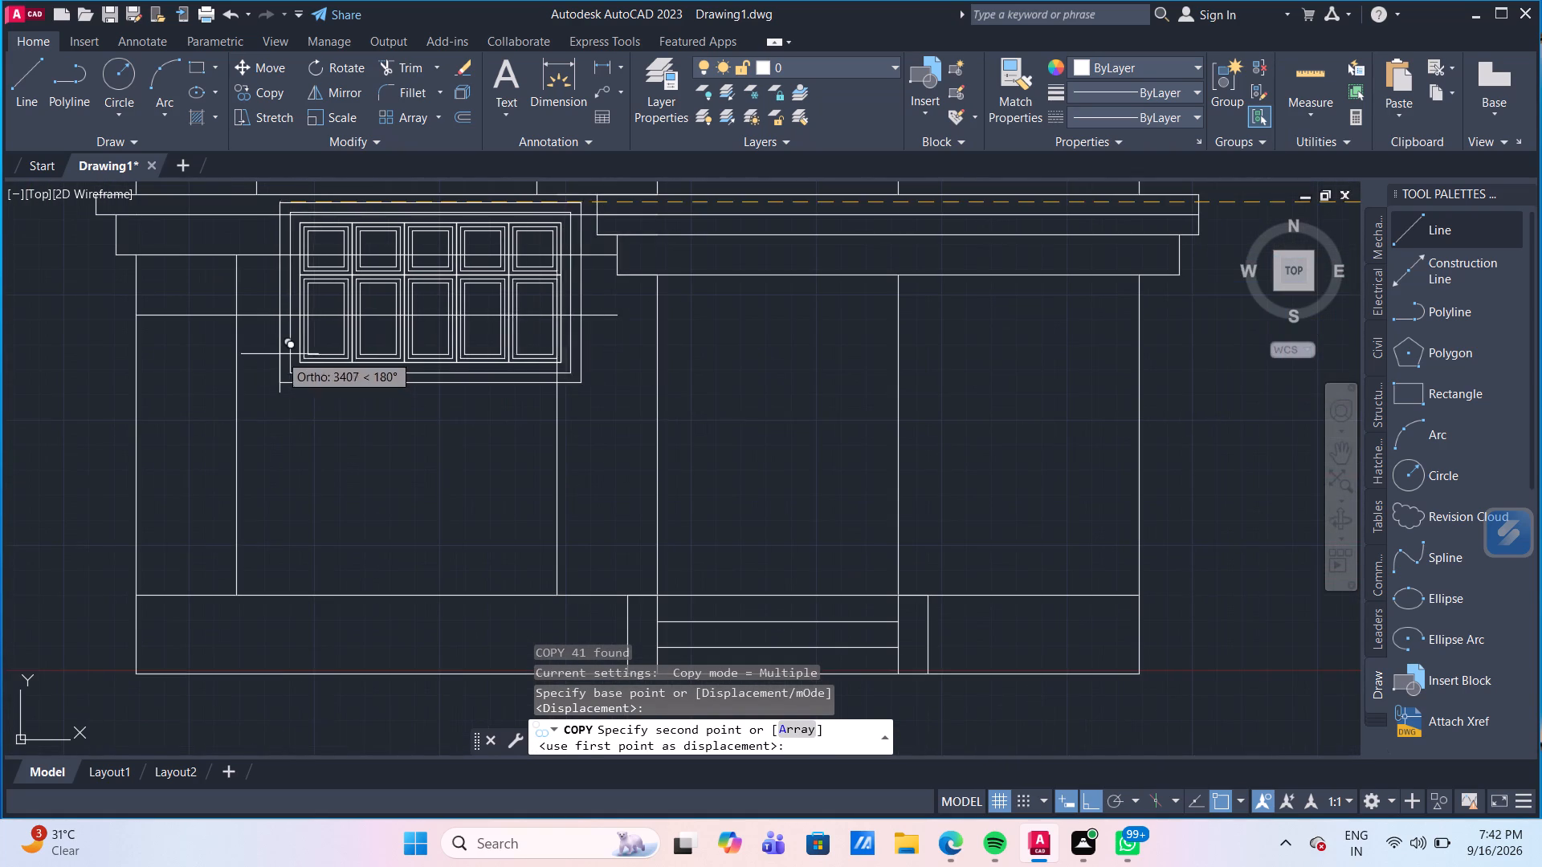
middle_click_drag(250, 336, 438, 473)
scroll(425, 469, "up", 1)
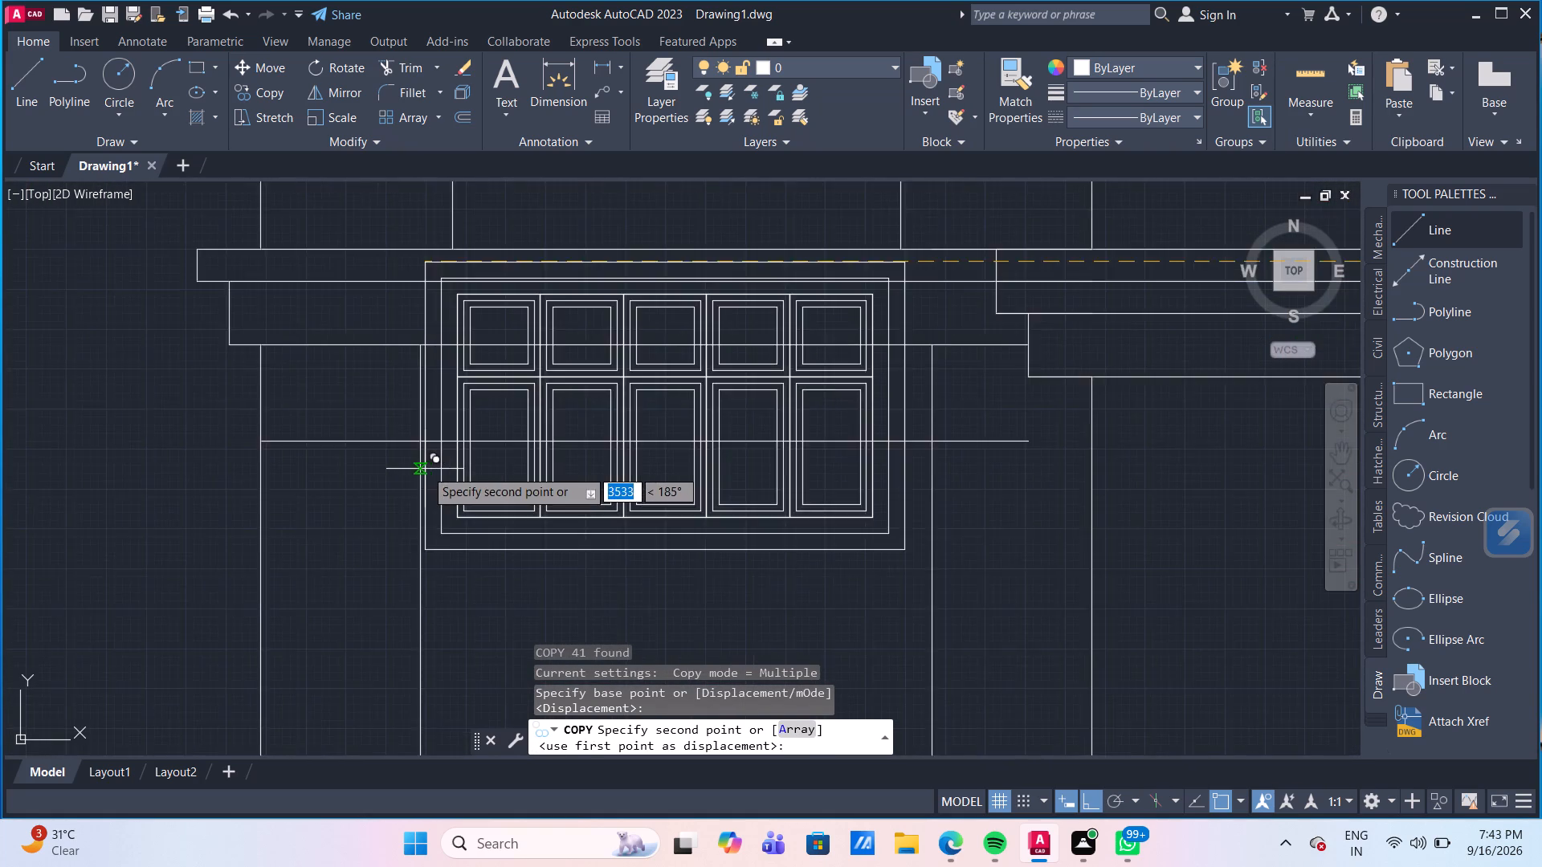
scroll(425, 469, "up", 1)
left_click(417, 427)
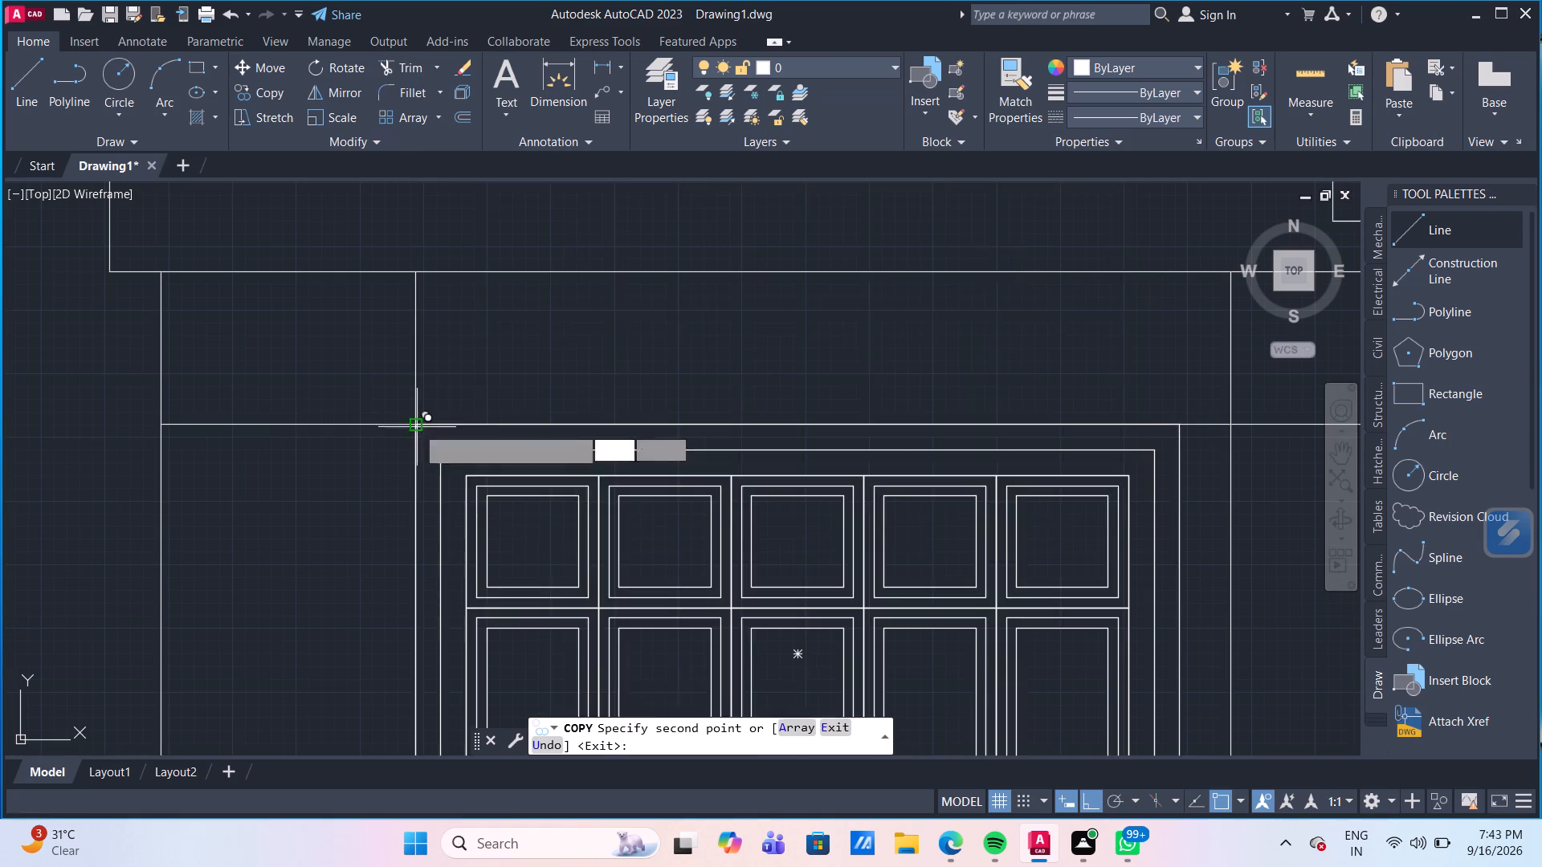
key("Escape")
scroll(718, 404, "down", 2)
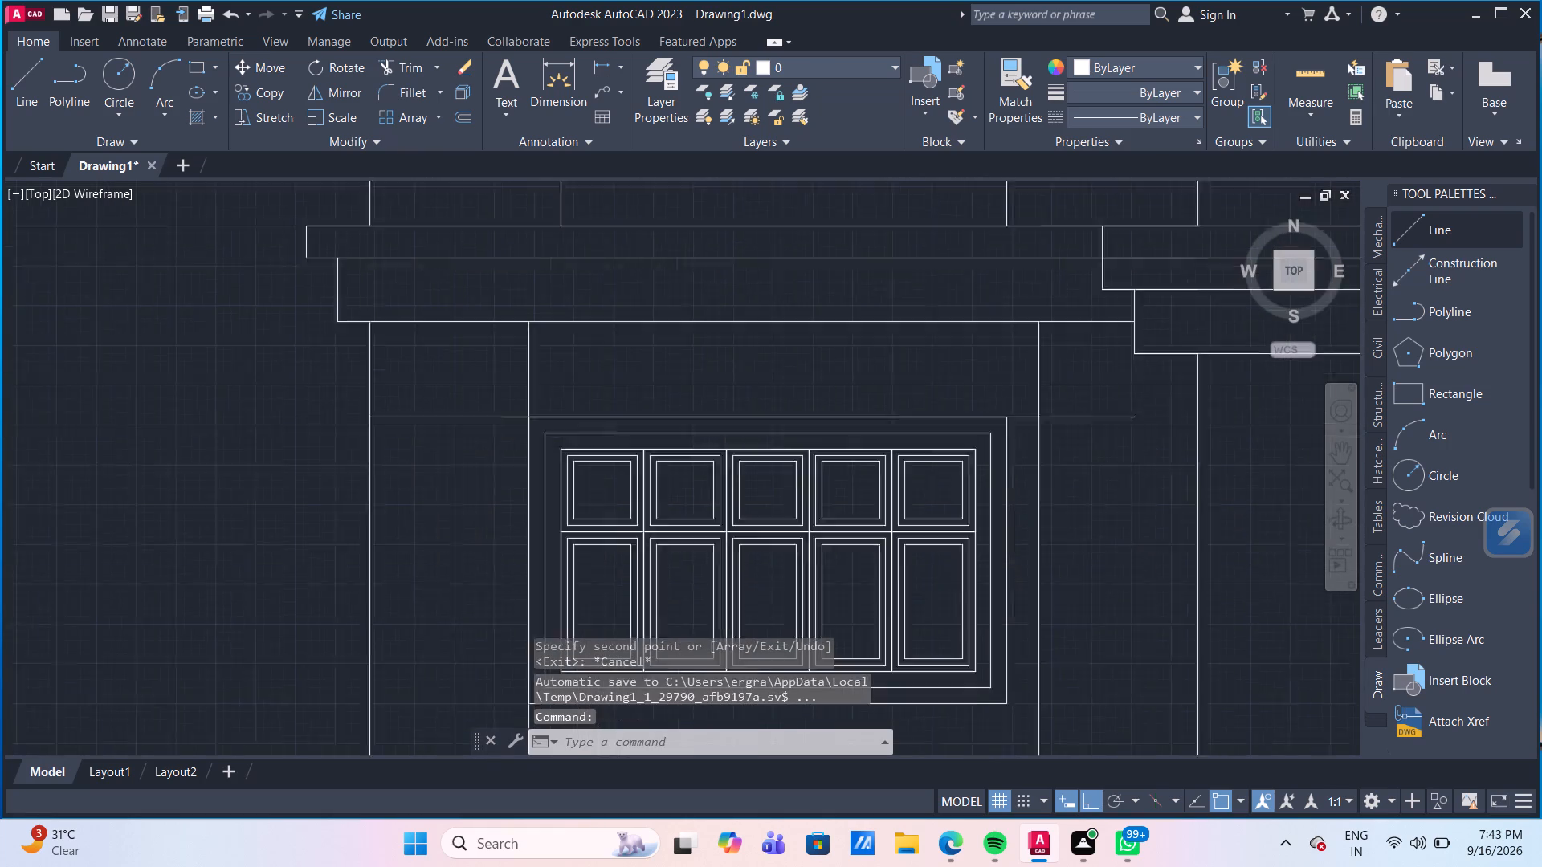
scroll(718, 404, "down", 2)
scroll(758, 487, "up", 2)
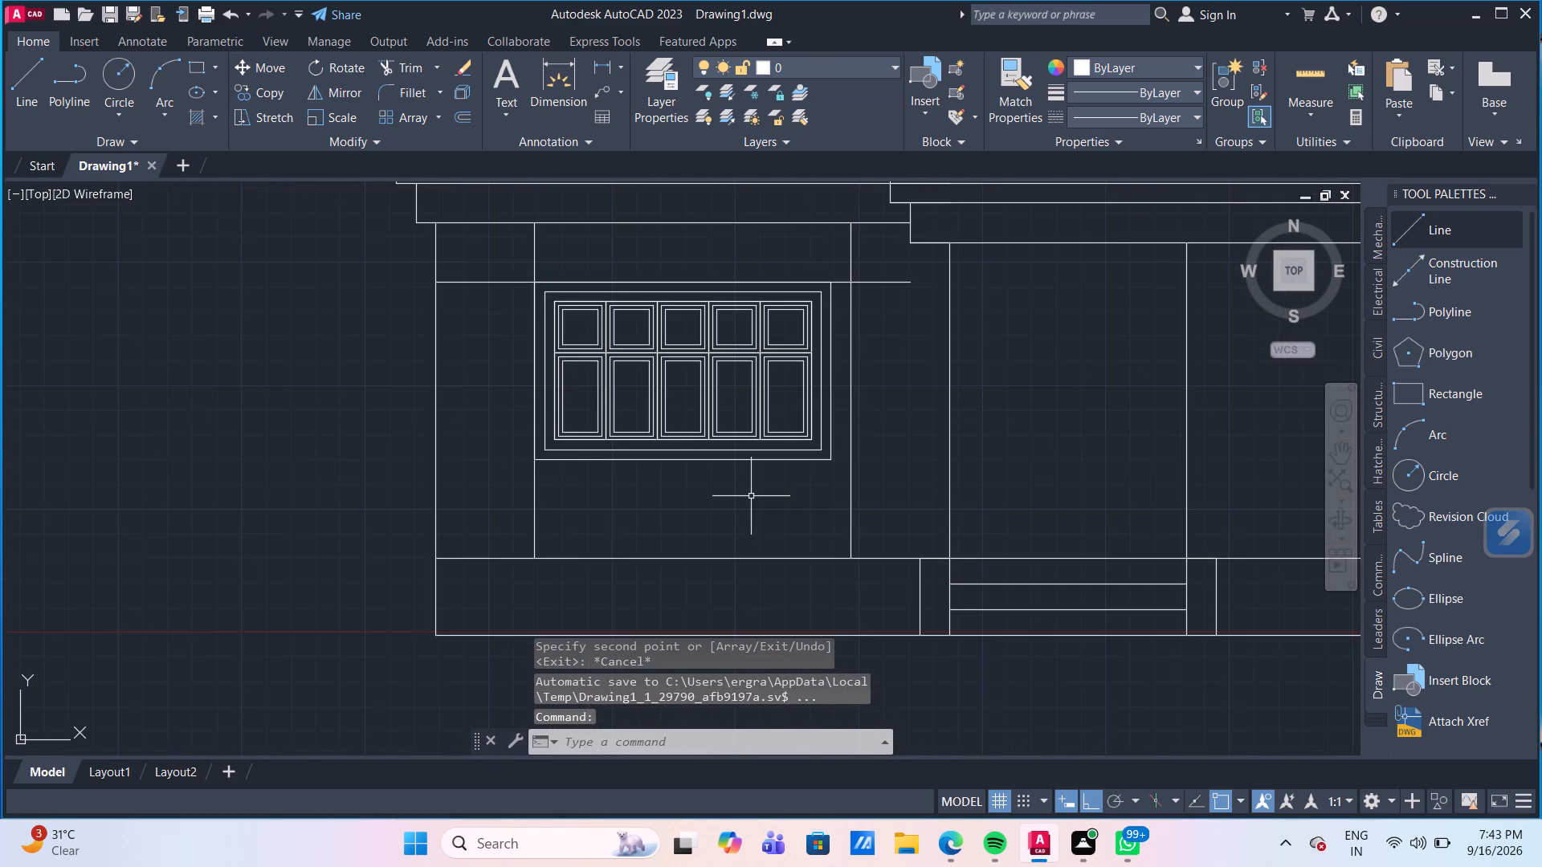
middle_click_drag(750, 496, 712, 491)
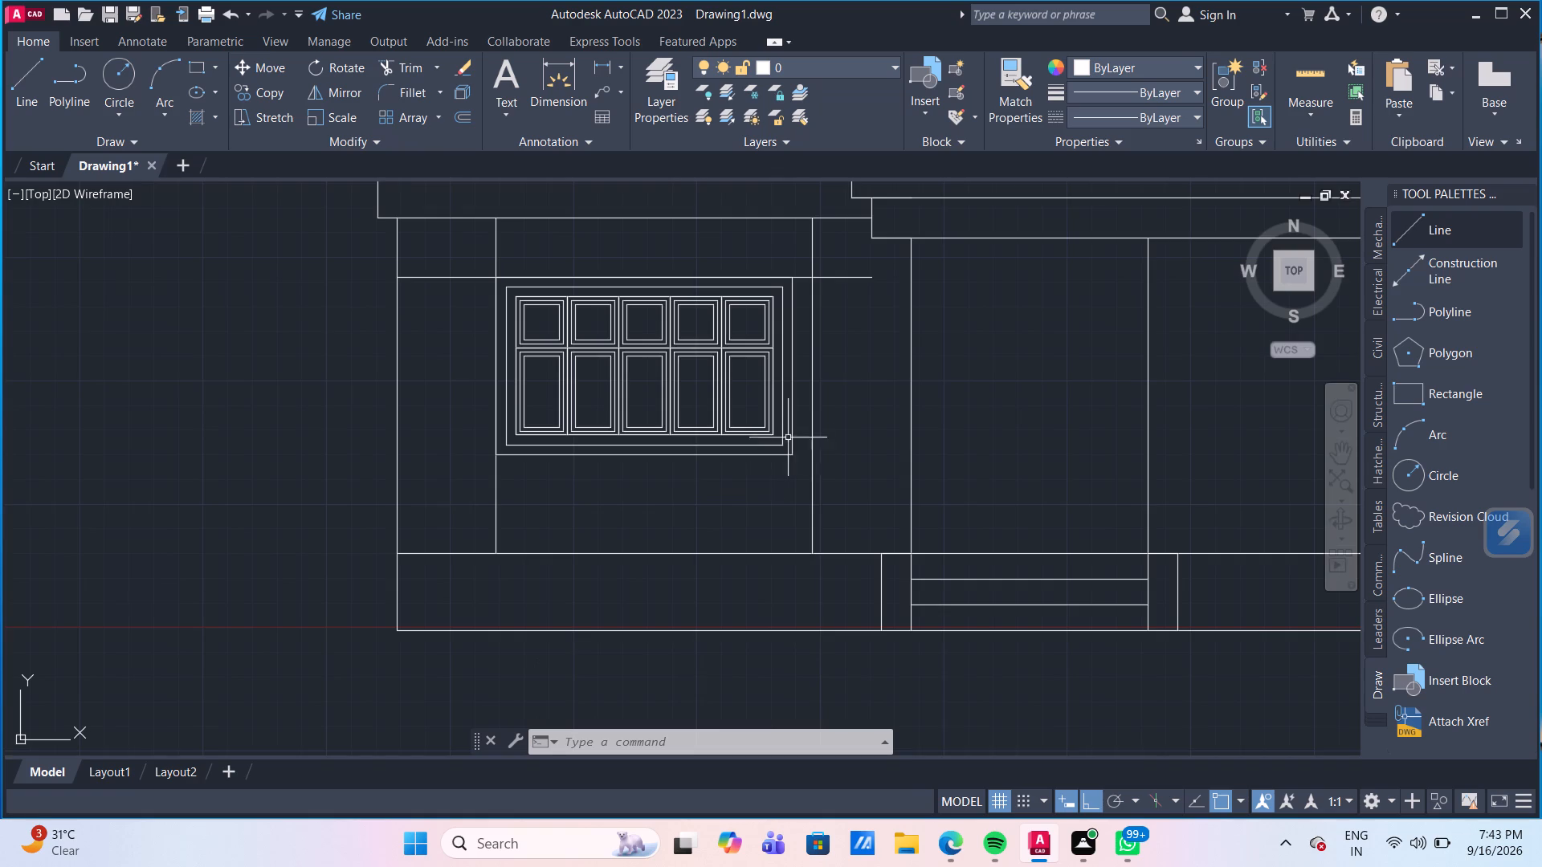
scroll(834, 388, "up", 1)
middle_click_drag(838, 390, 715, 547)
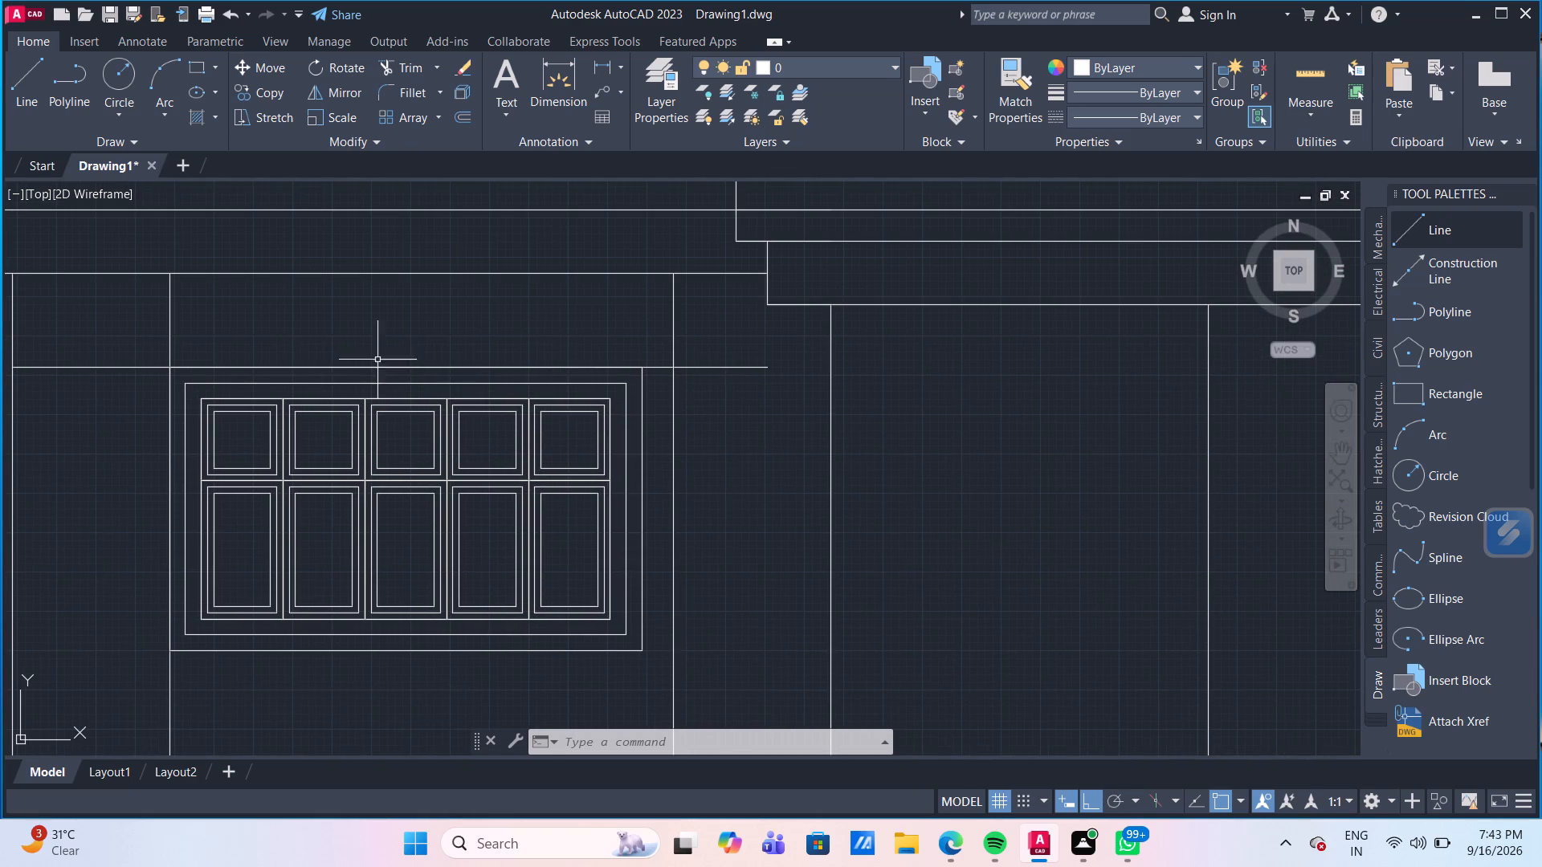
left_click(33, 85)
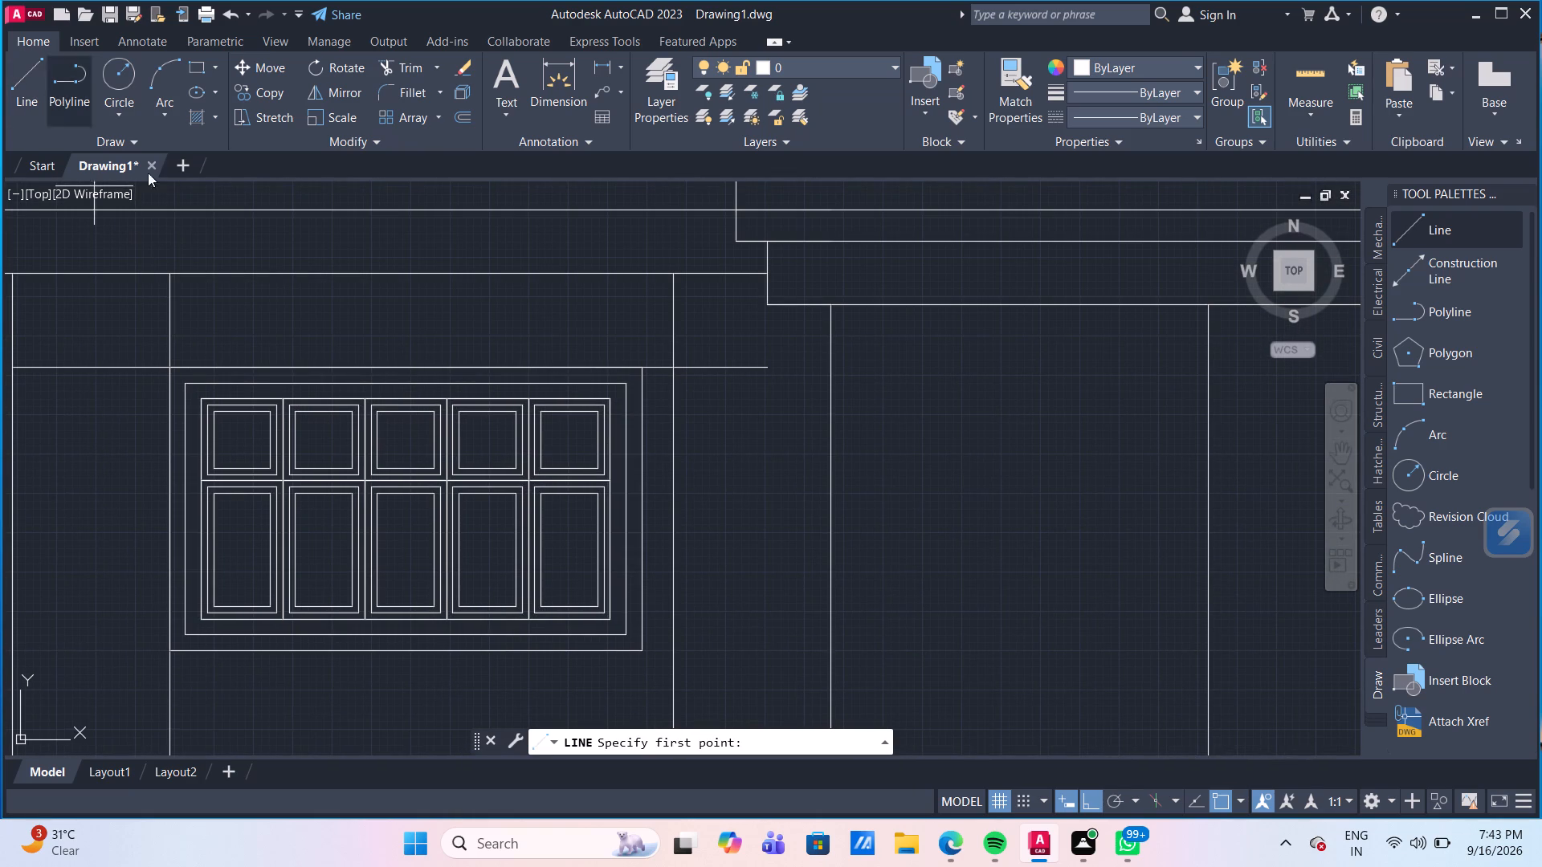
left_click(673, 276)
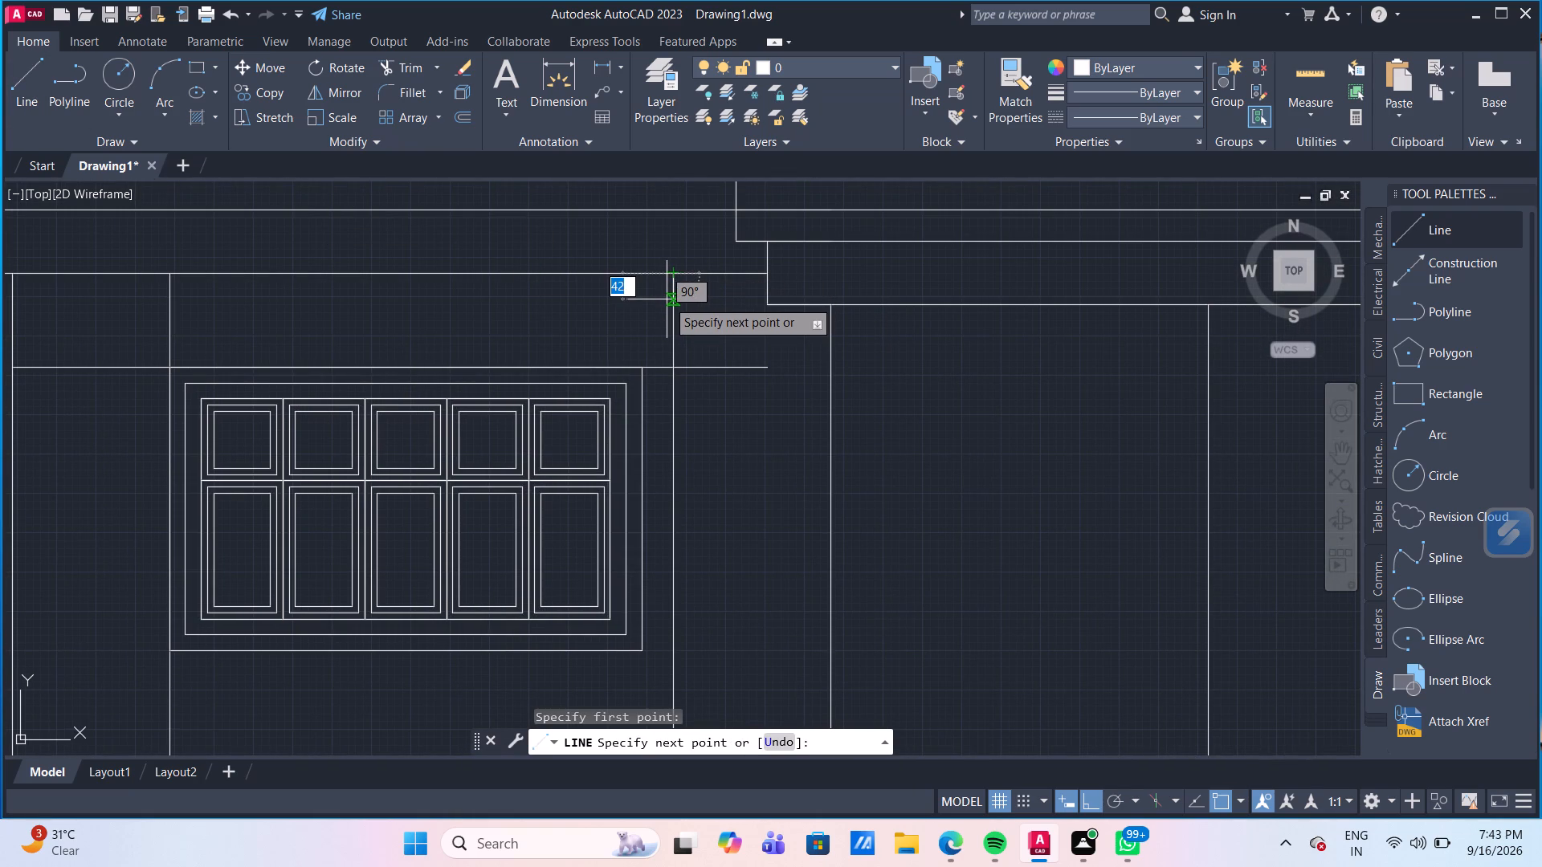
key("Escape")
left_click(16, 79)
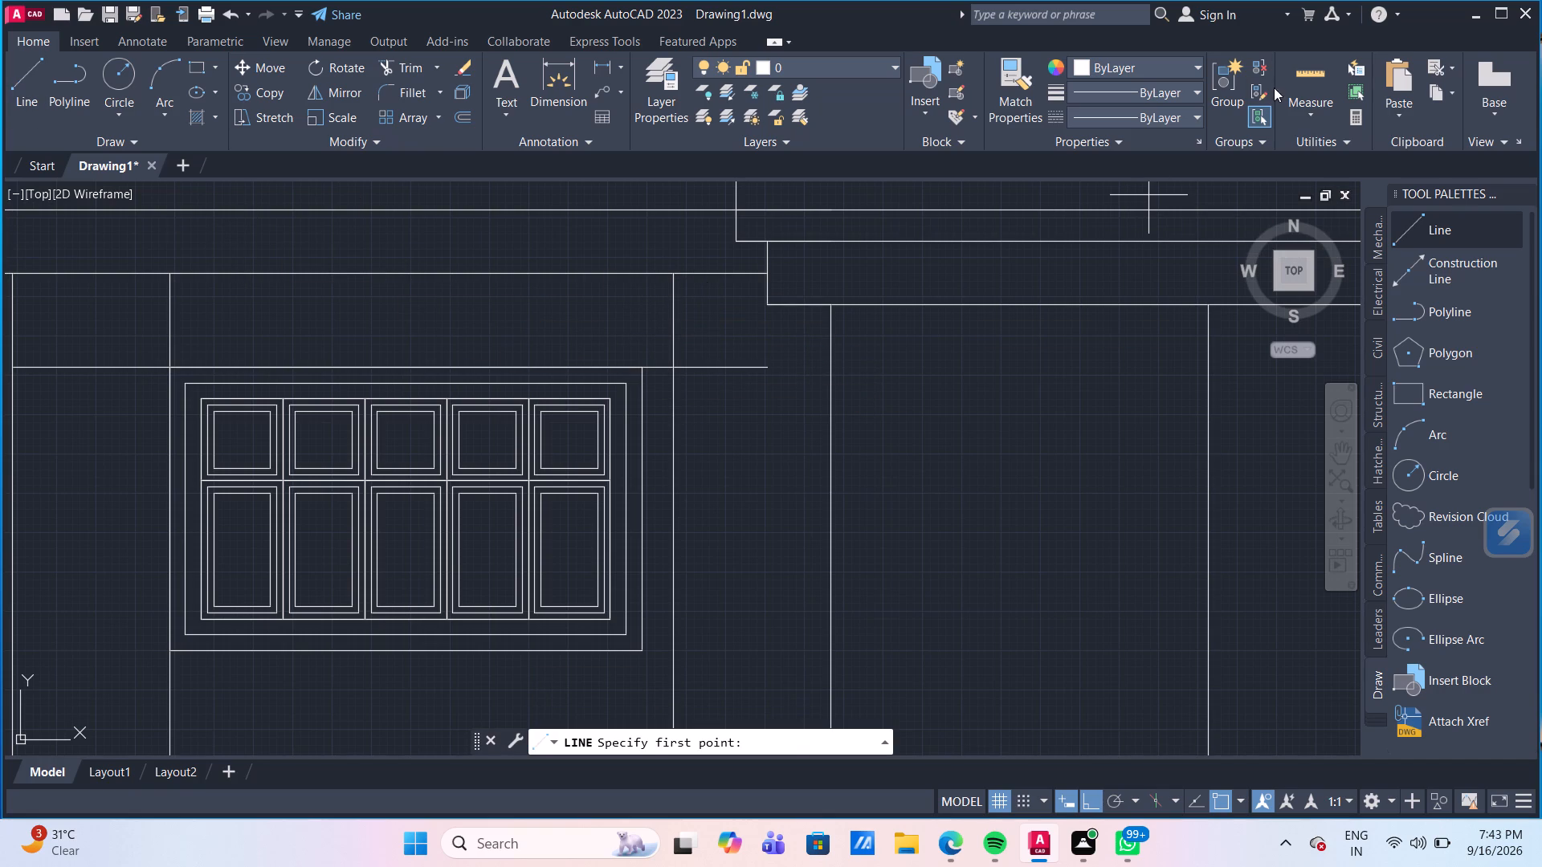
Quick-measure the spacing between the copied grid's upper-right corner and the surrounding wall lines.
left_click(1306, 69)
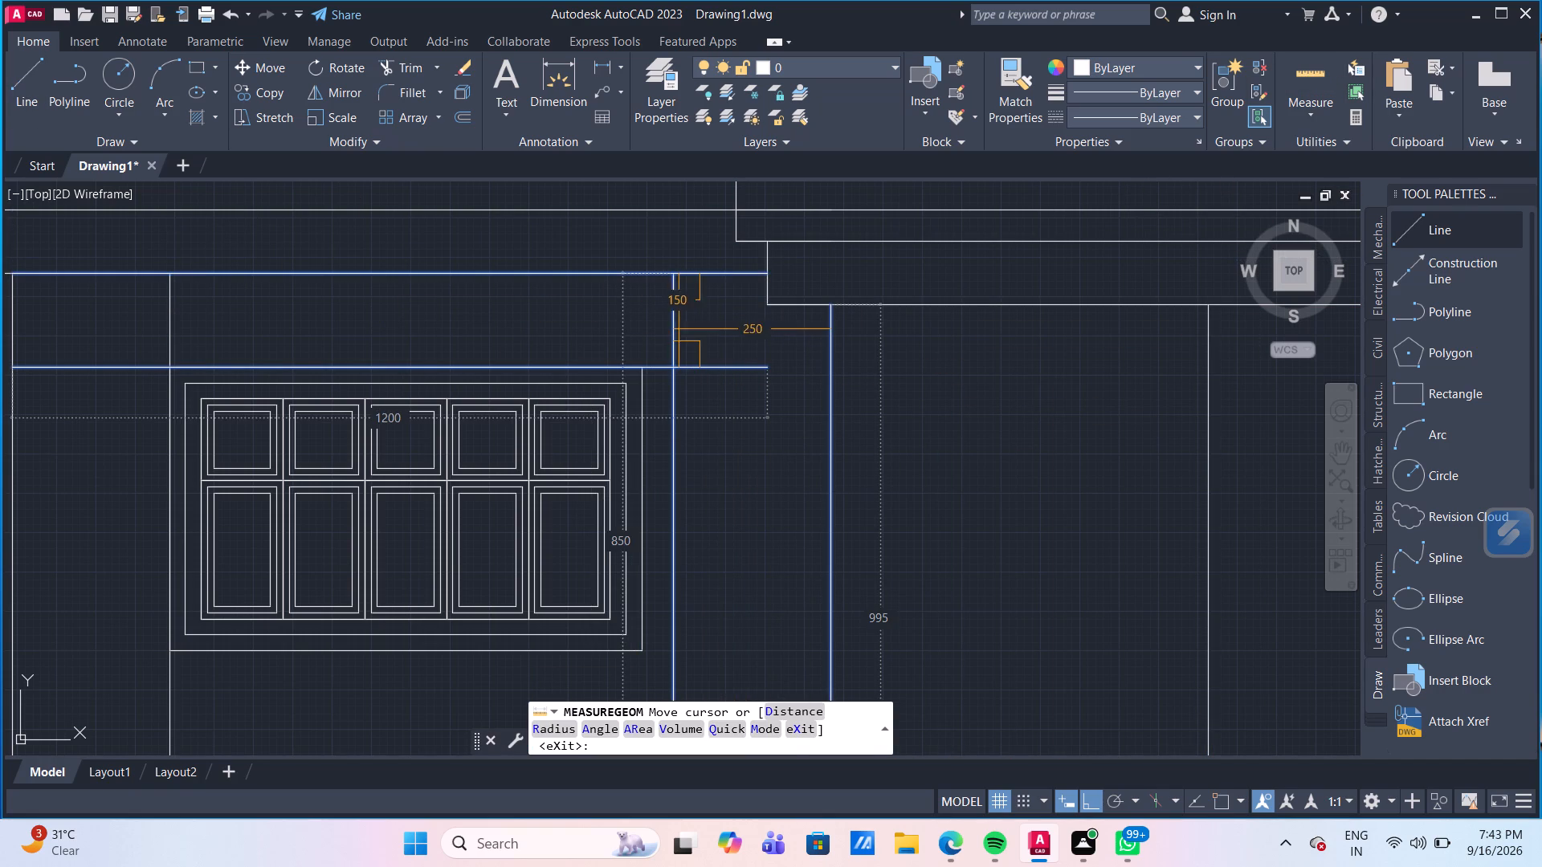
key("Escape")
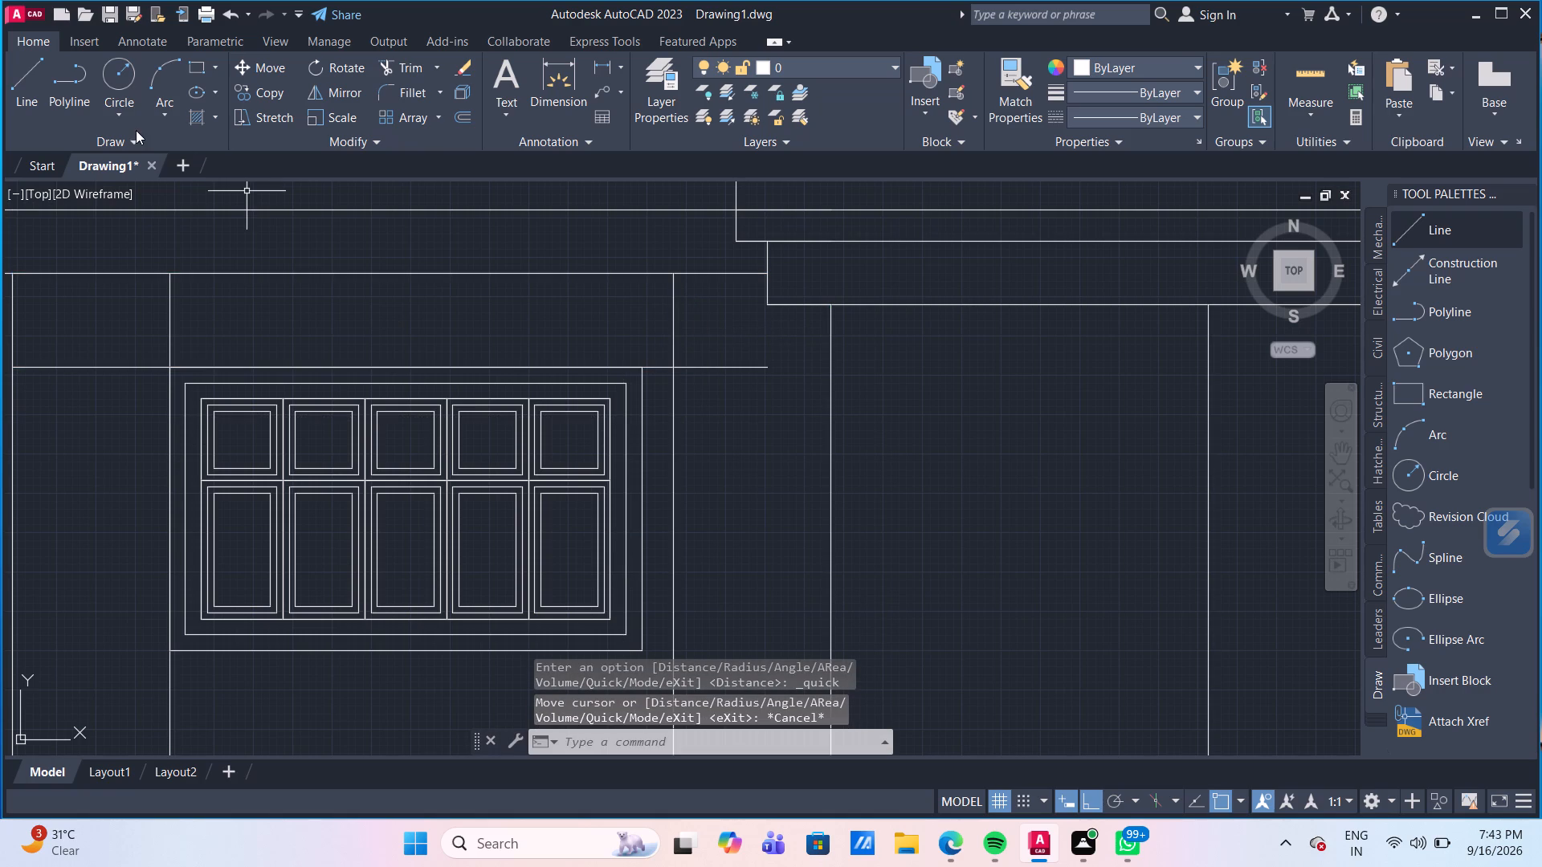
left_click(27, 88)
key("Escape")
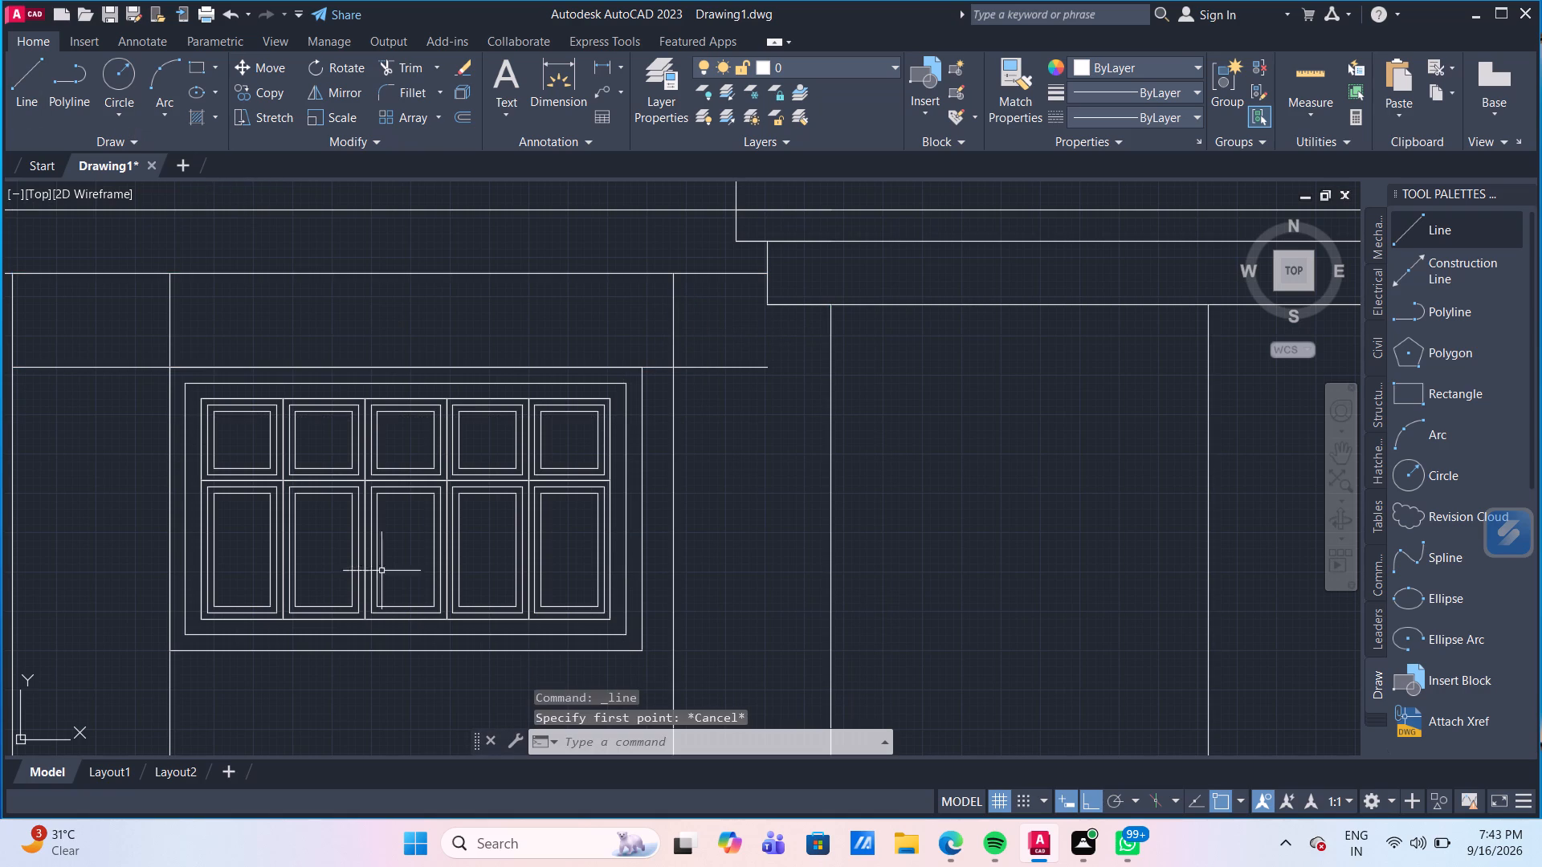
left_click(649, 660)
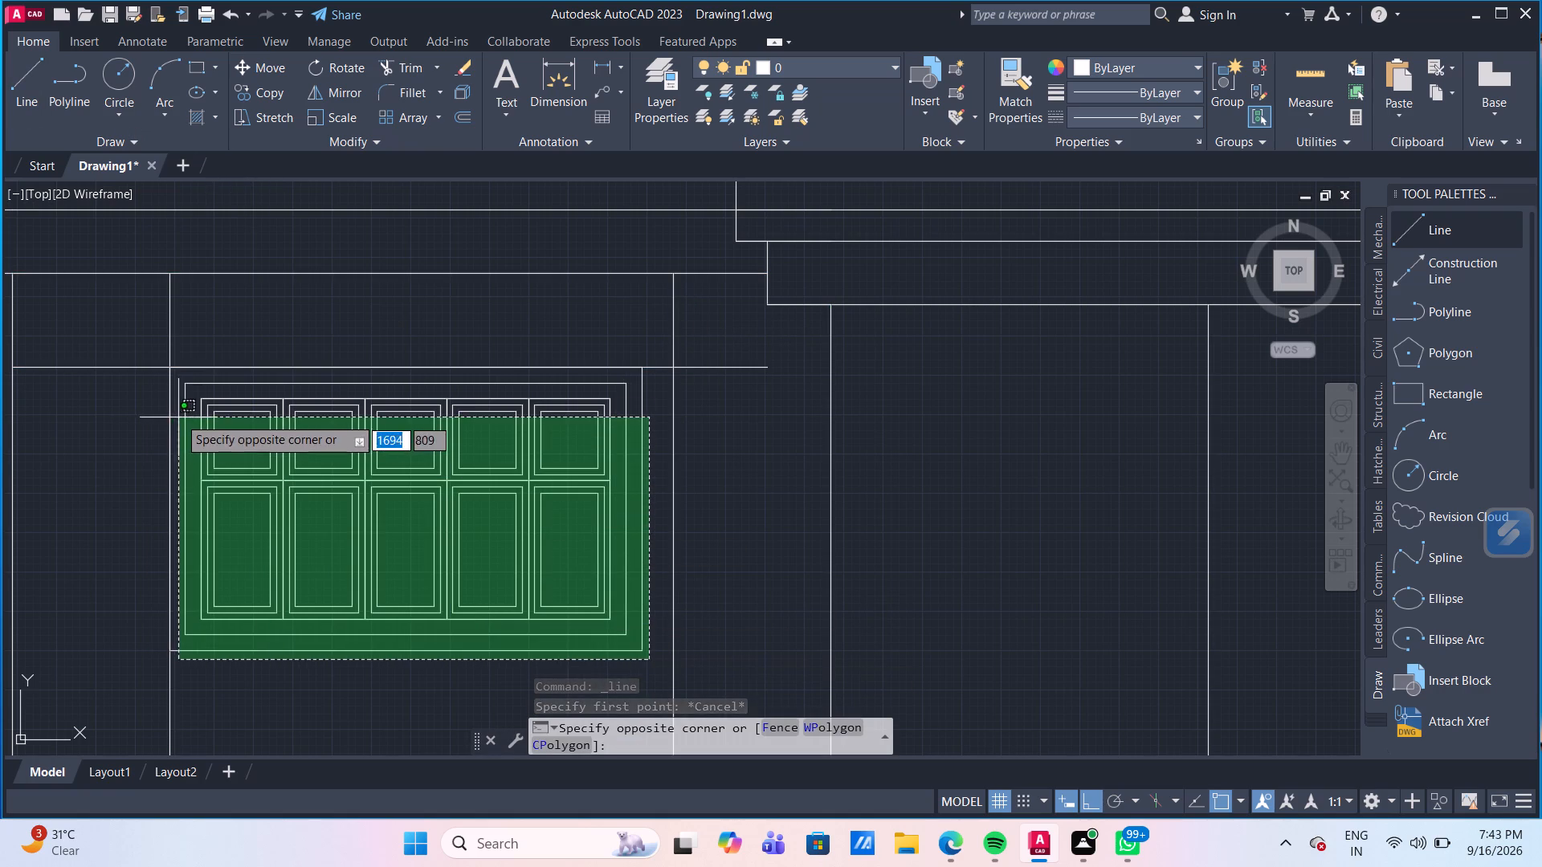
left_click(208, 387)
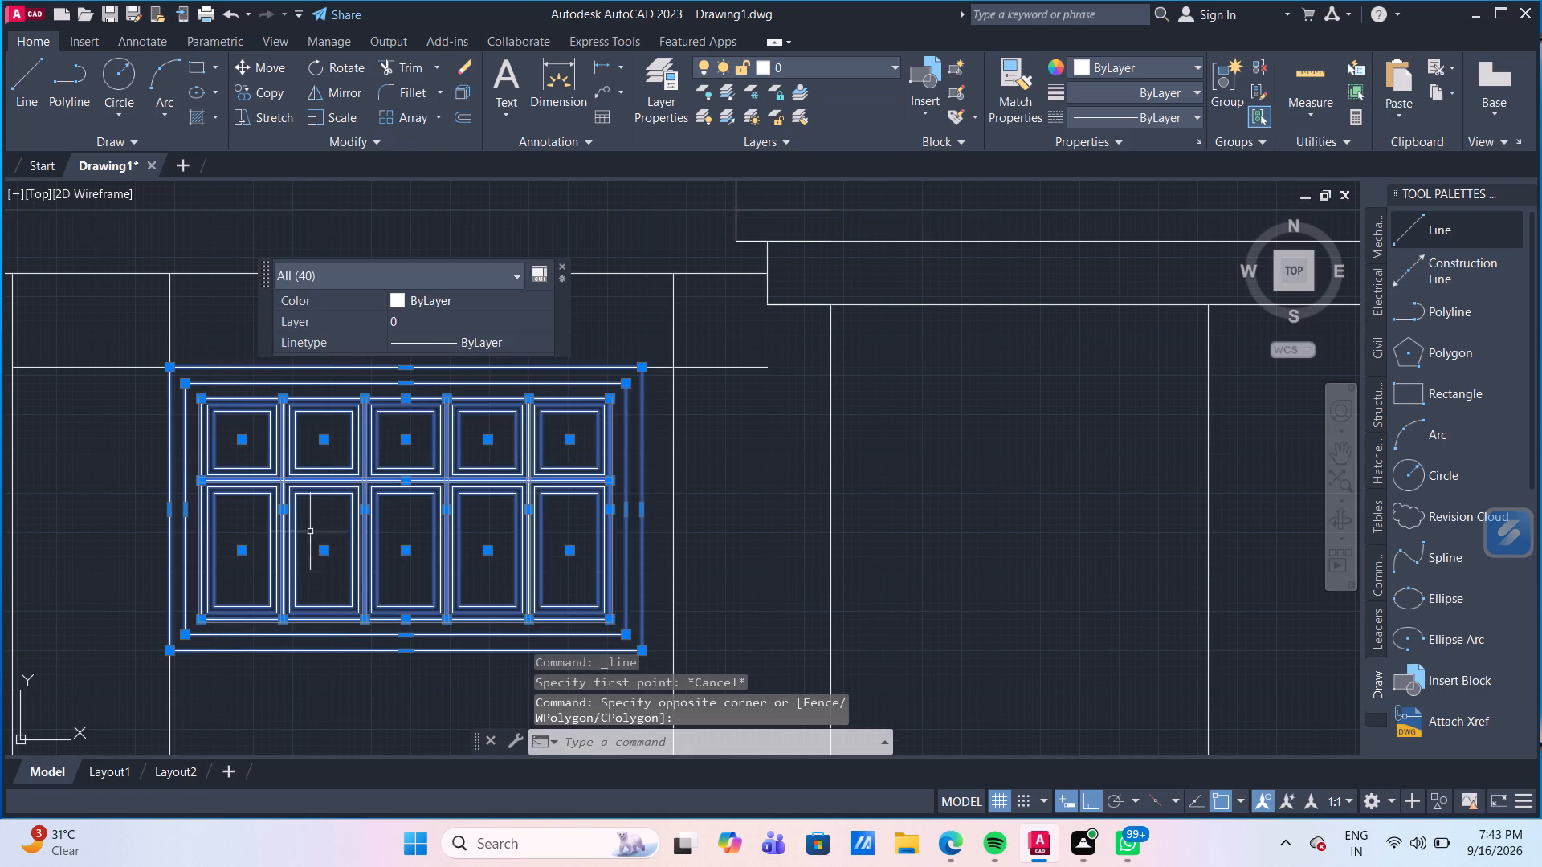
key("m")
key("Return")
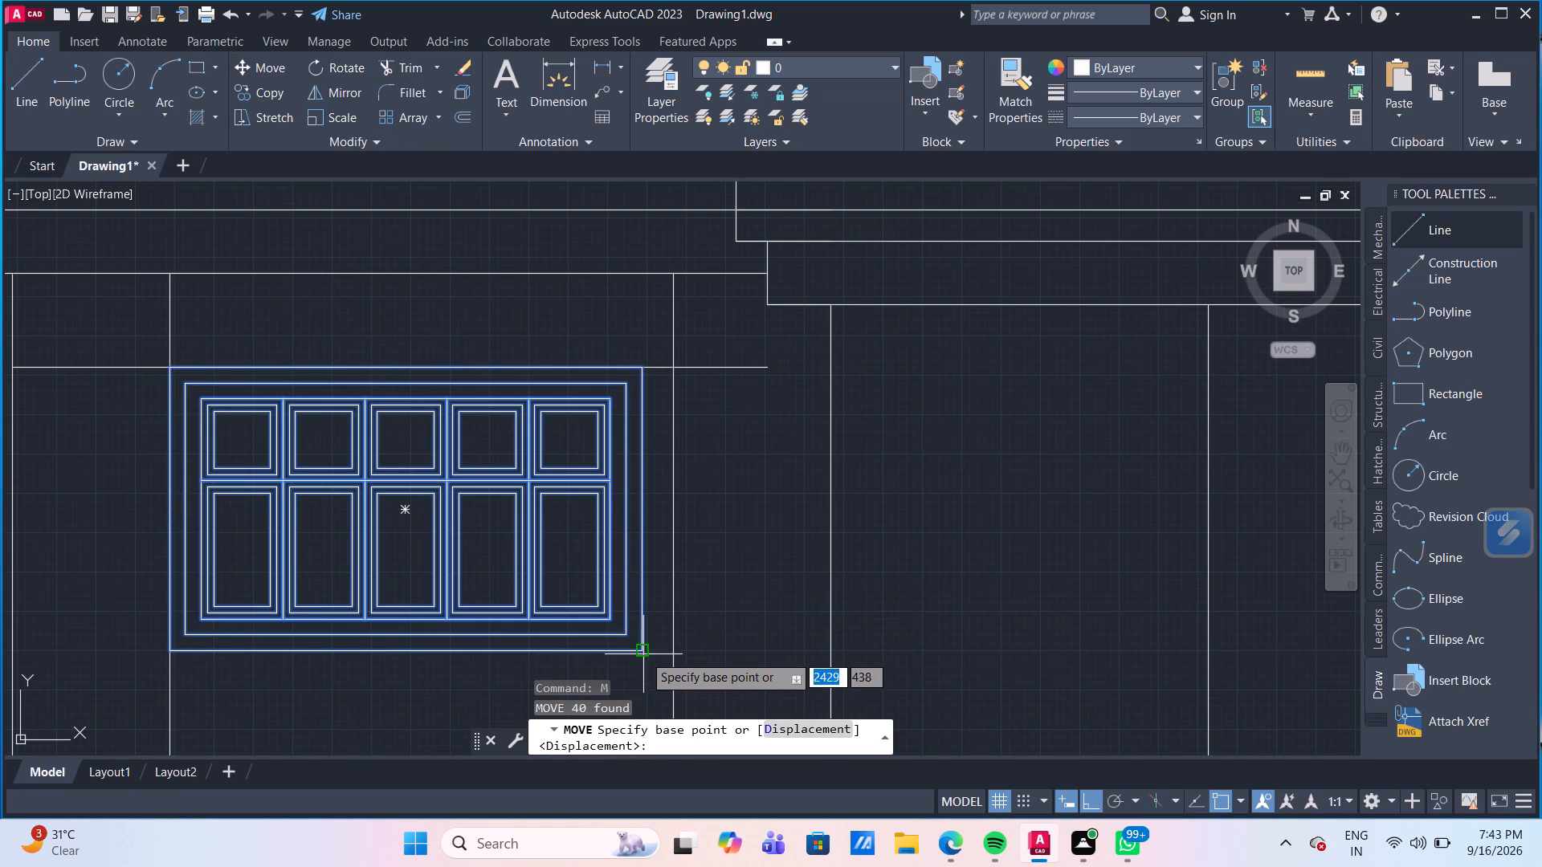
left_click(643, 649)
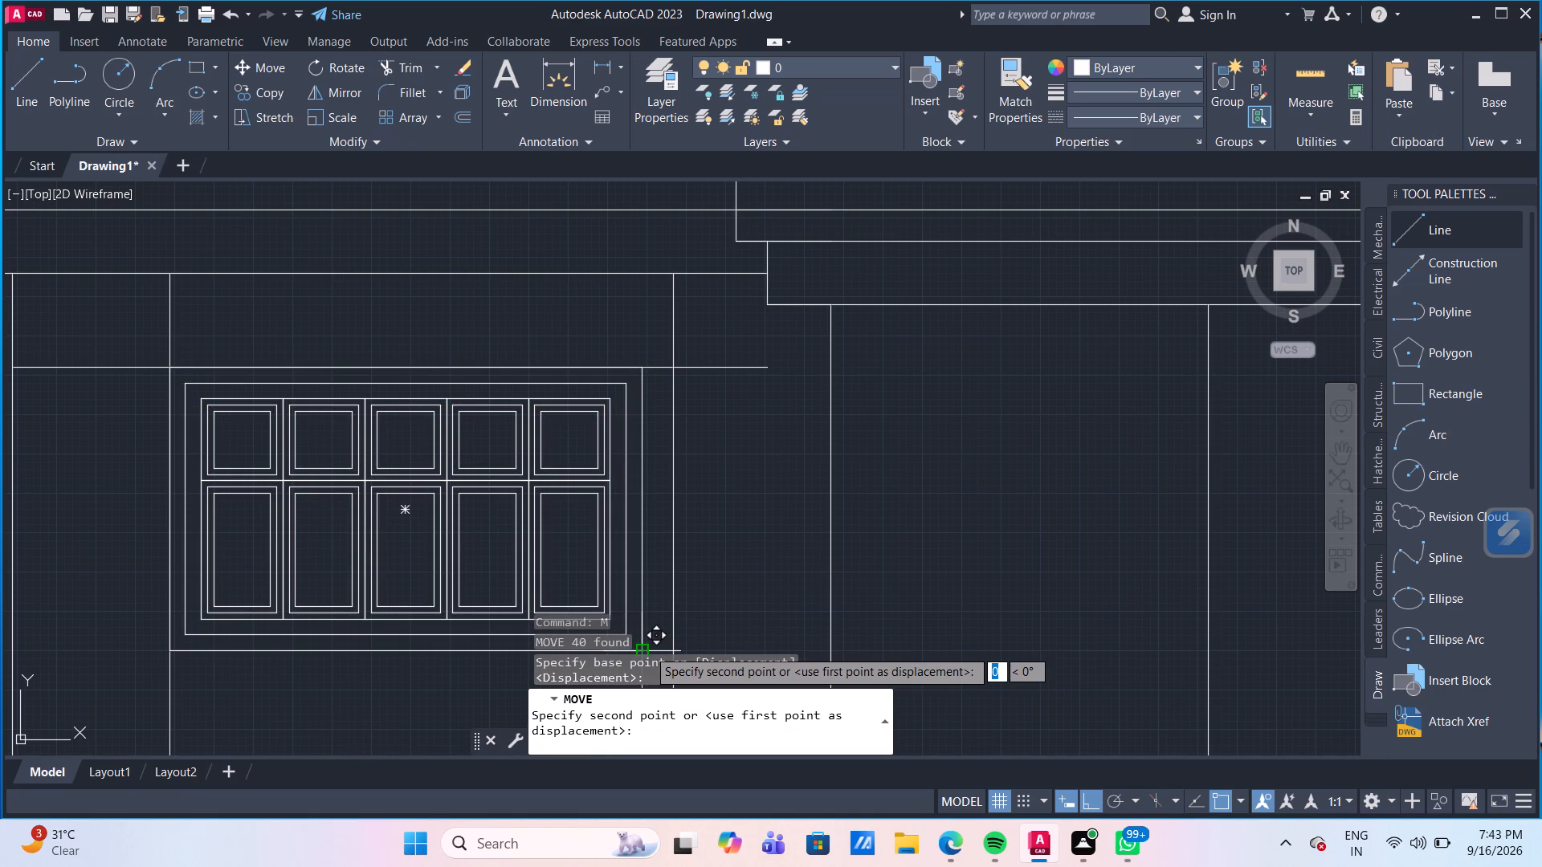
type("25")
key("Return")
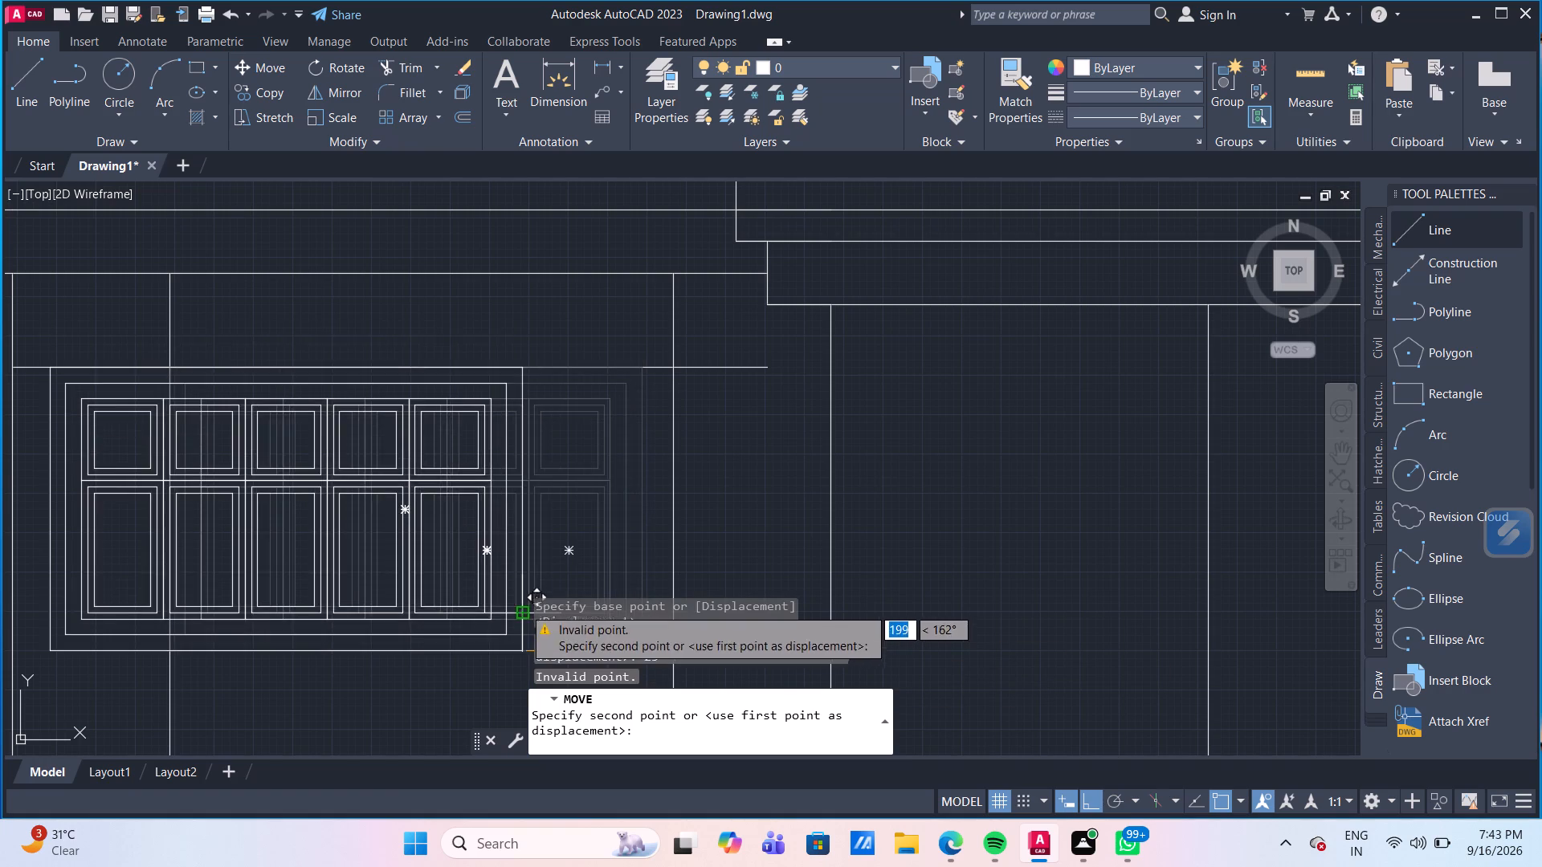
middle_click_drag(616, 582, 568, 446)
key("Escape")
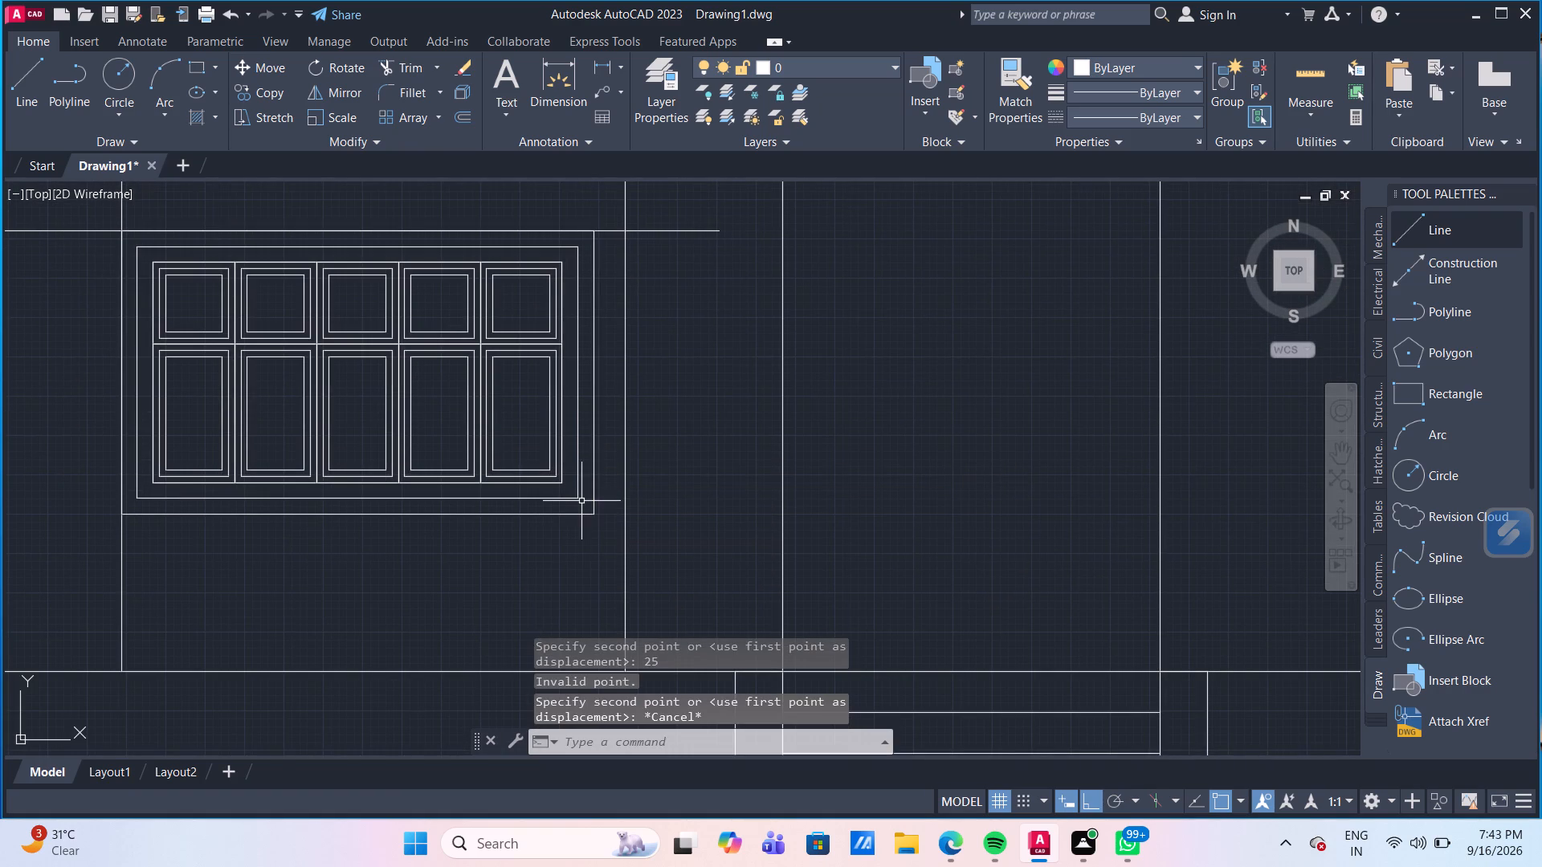
Move the framed panel grid in the left ground-floor bay 25 mm horizontally toward the bay's inner right vertical.
left_click(606, 528)
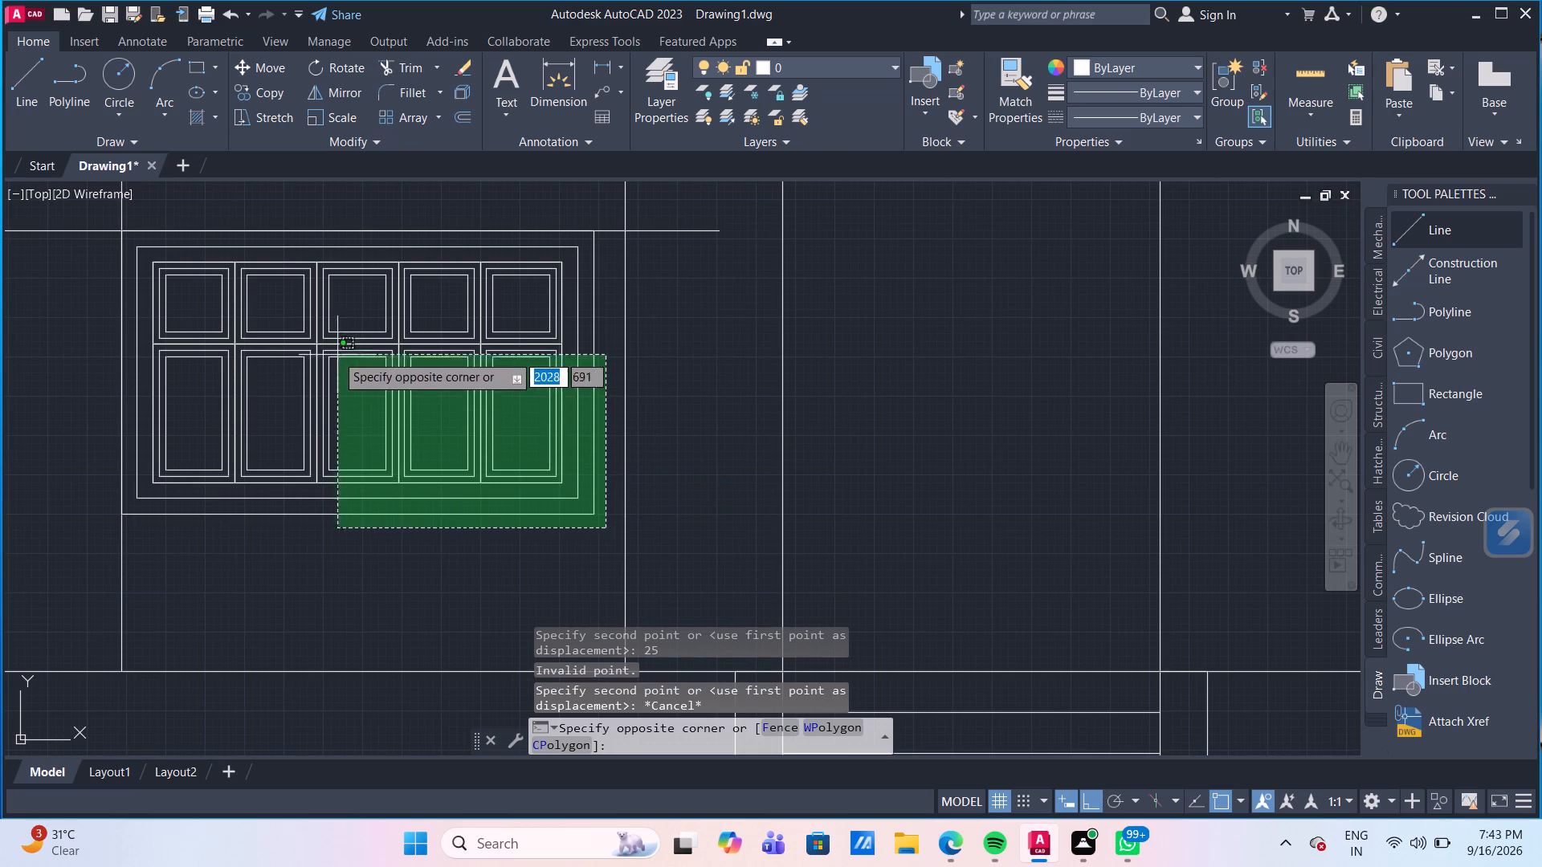
left_click(194, 319)
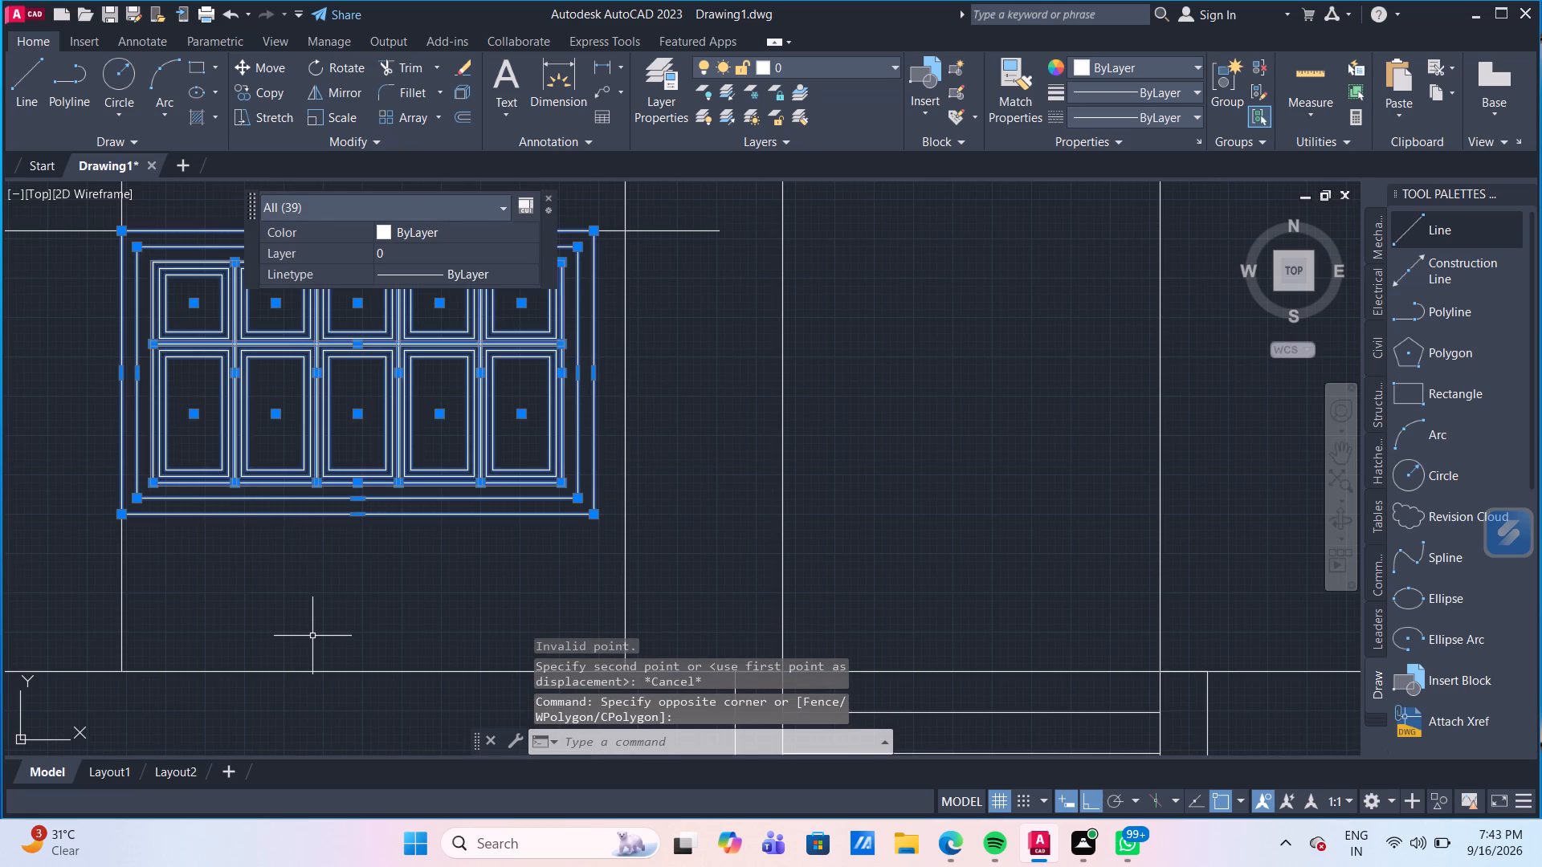
key("m")
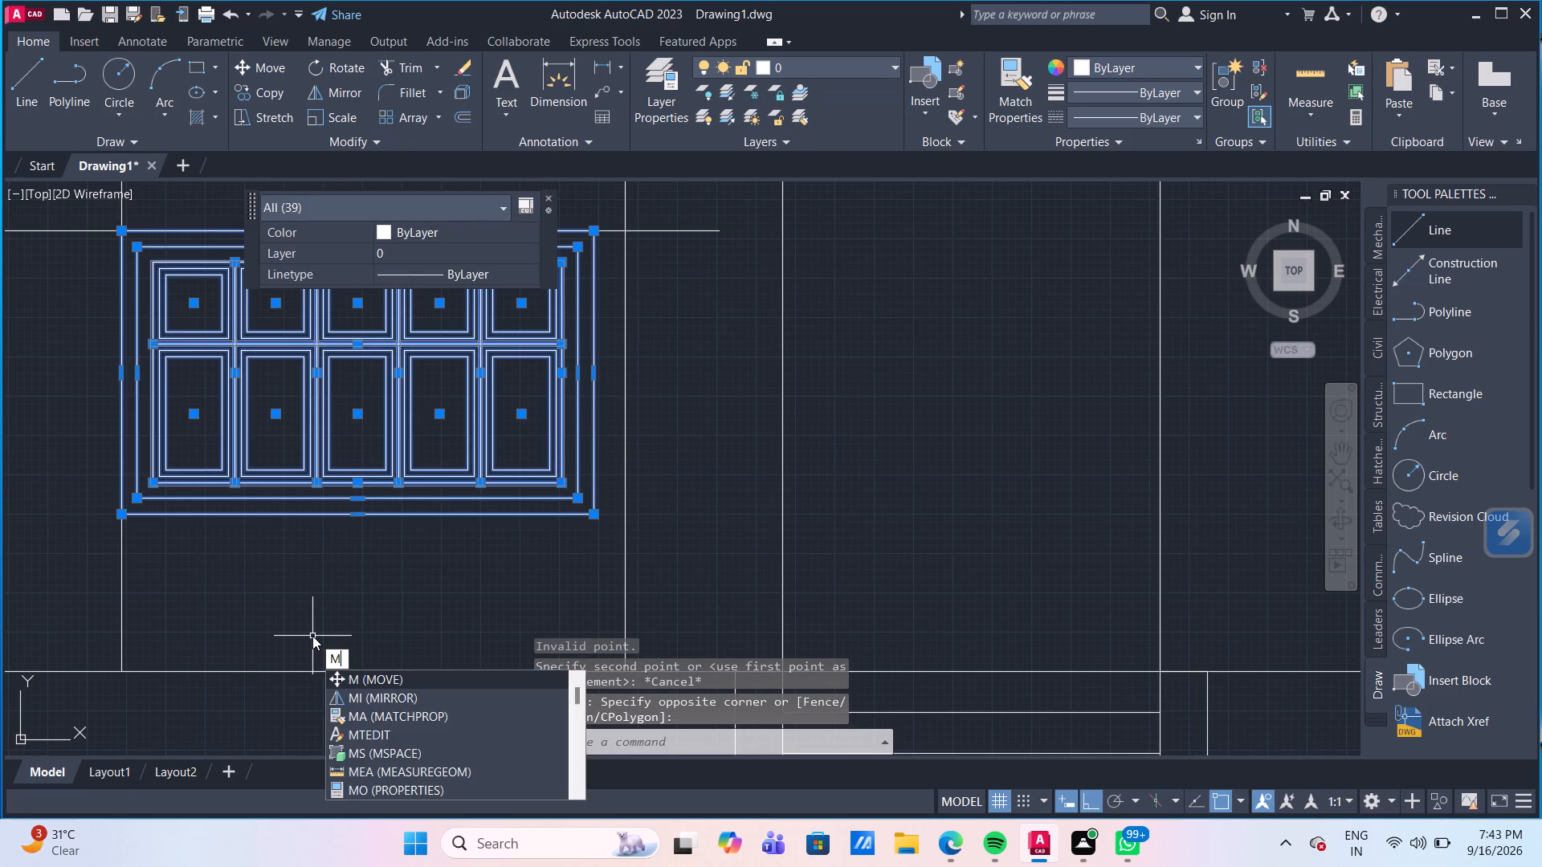
key("Return")
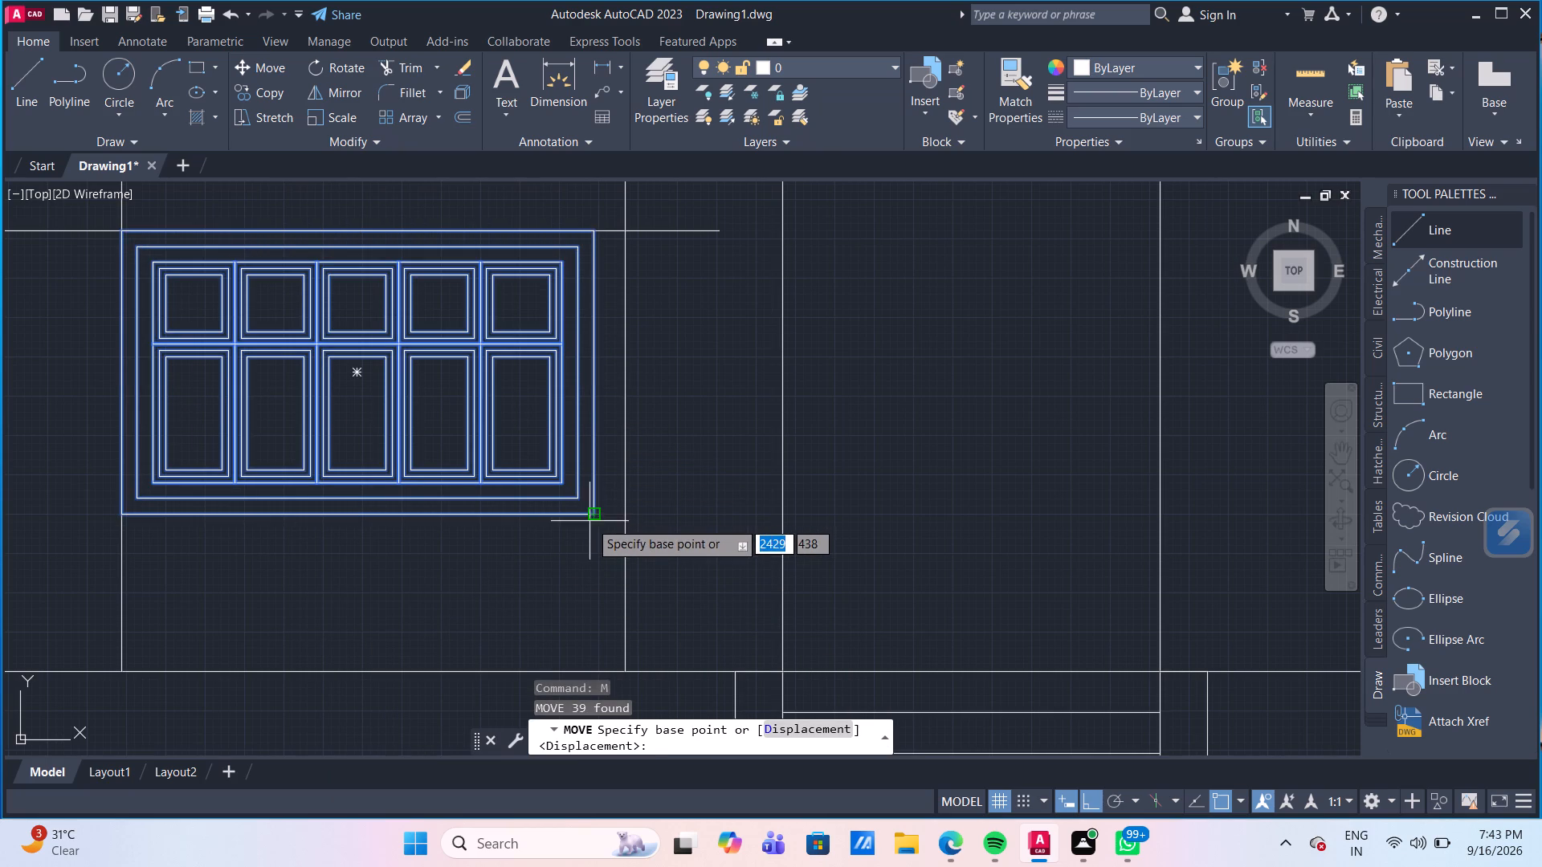
left_click(591, 516)
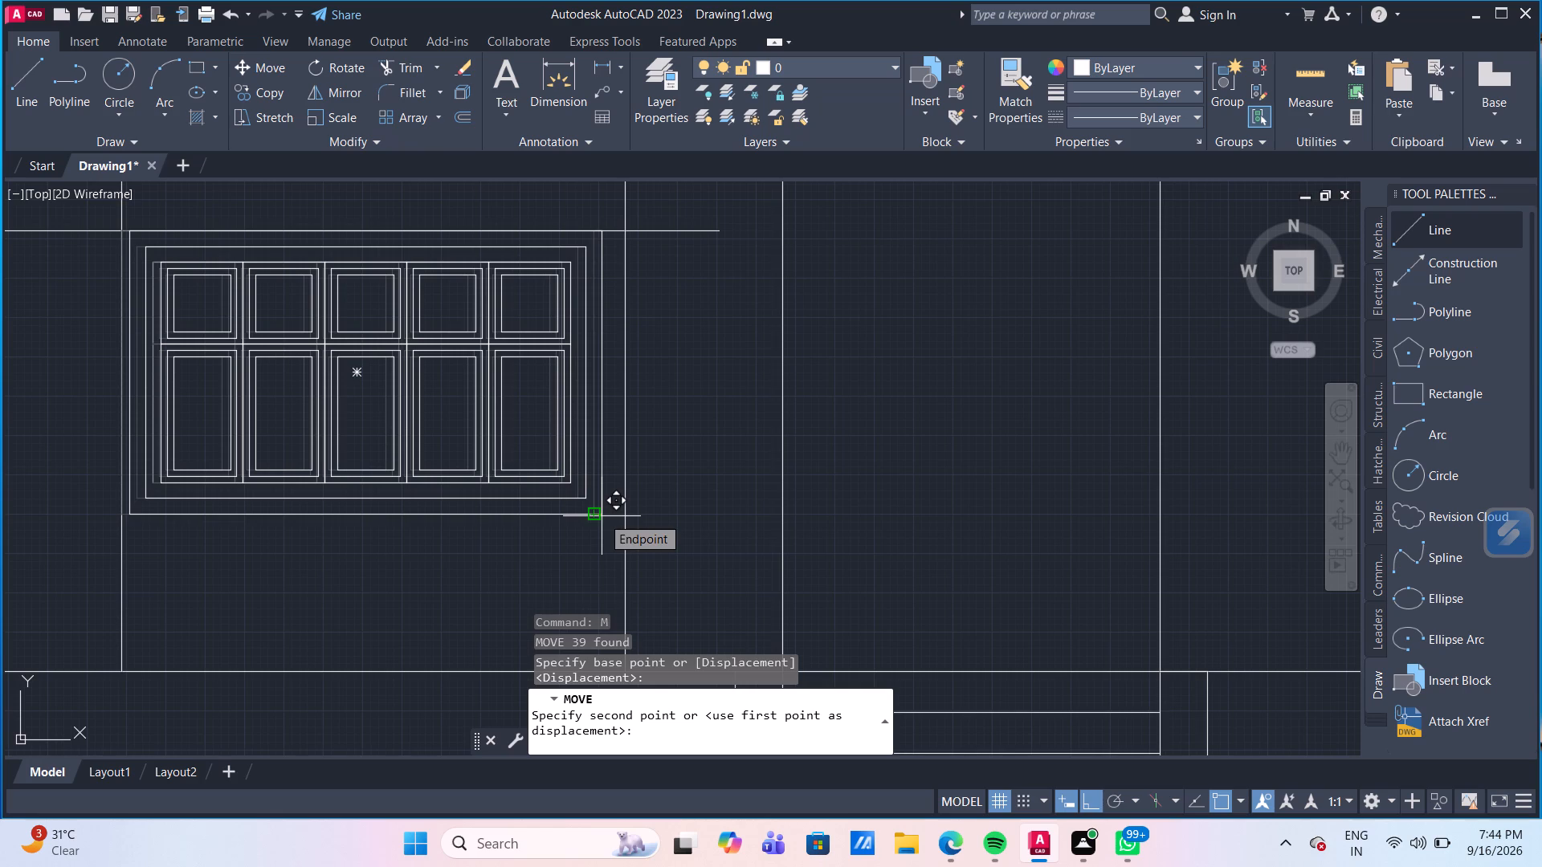
type("25")
key("Return")
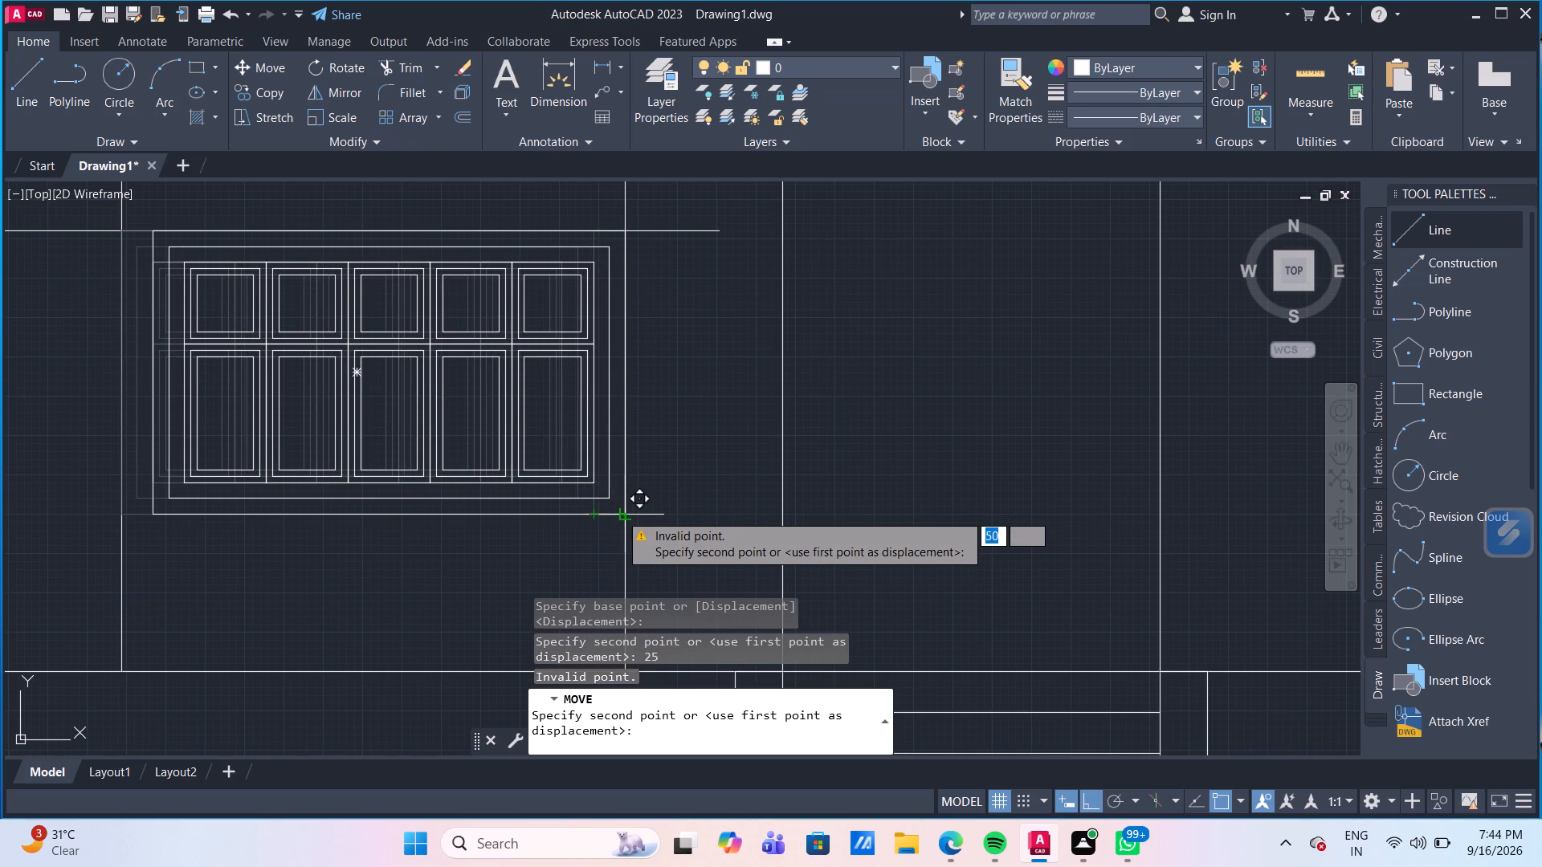
type("25")
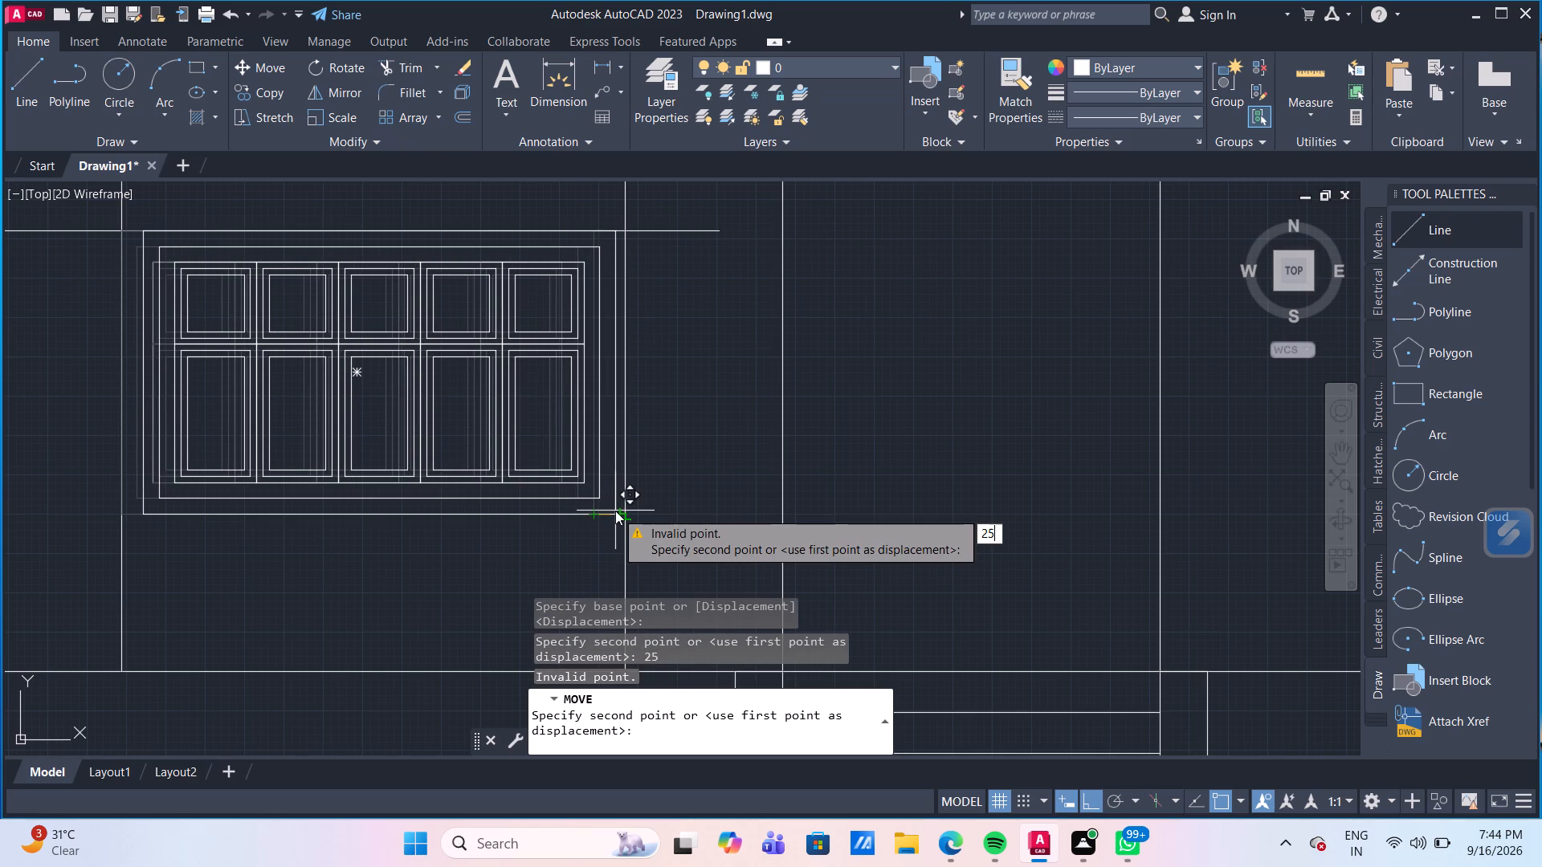
key("Return")
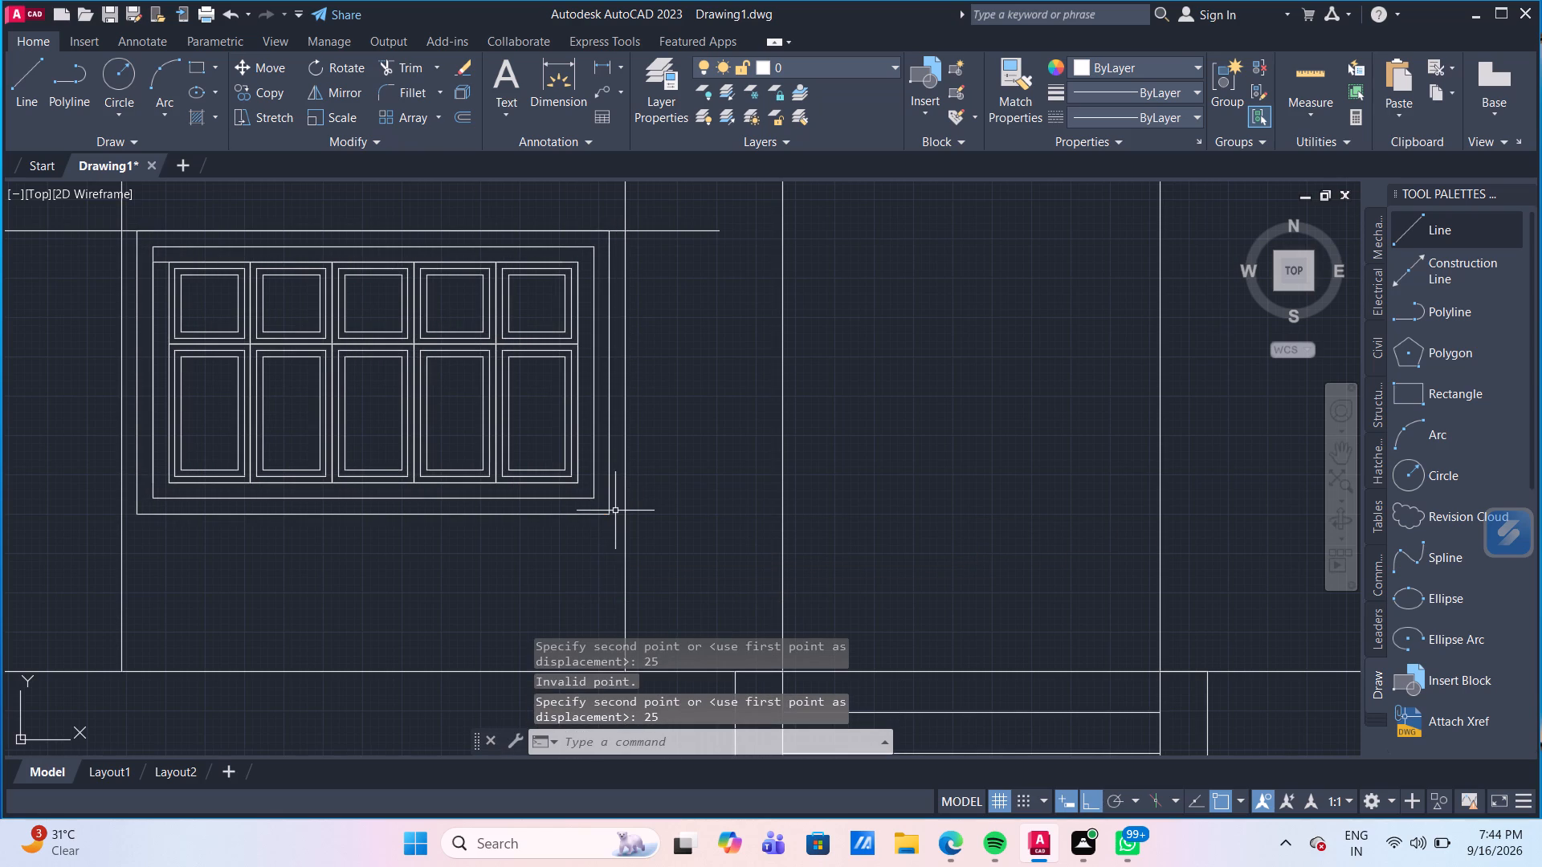
key("Escape")
Delete the horizontal guide line running along the top edge of the left ground-floor window.
middle_click_drag(676, 311, 679, 413)
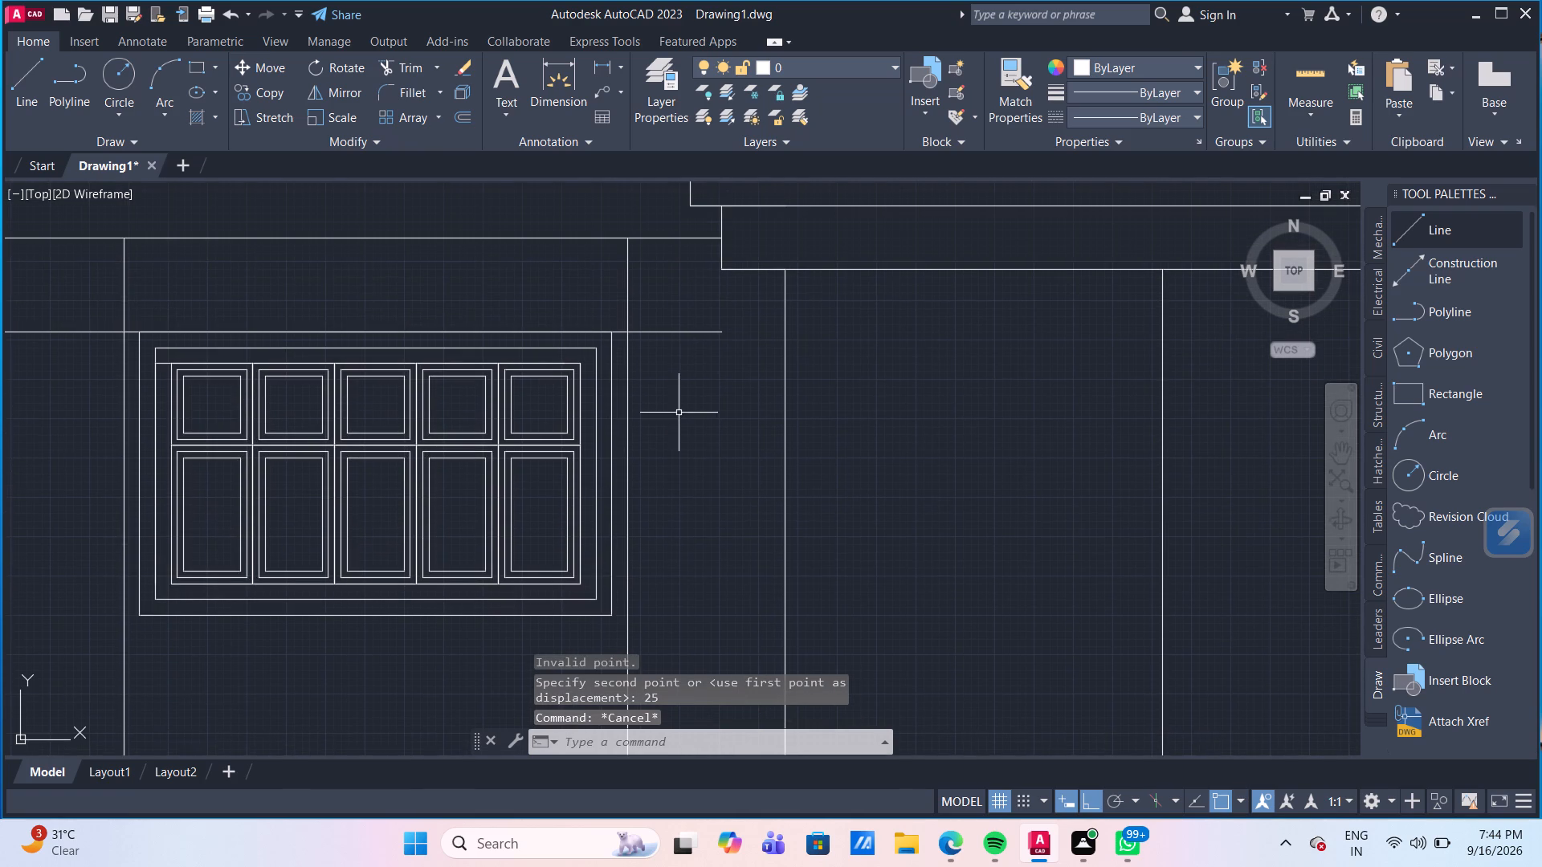
left_click(695, 332)
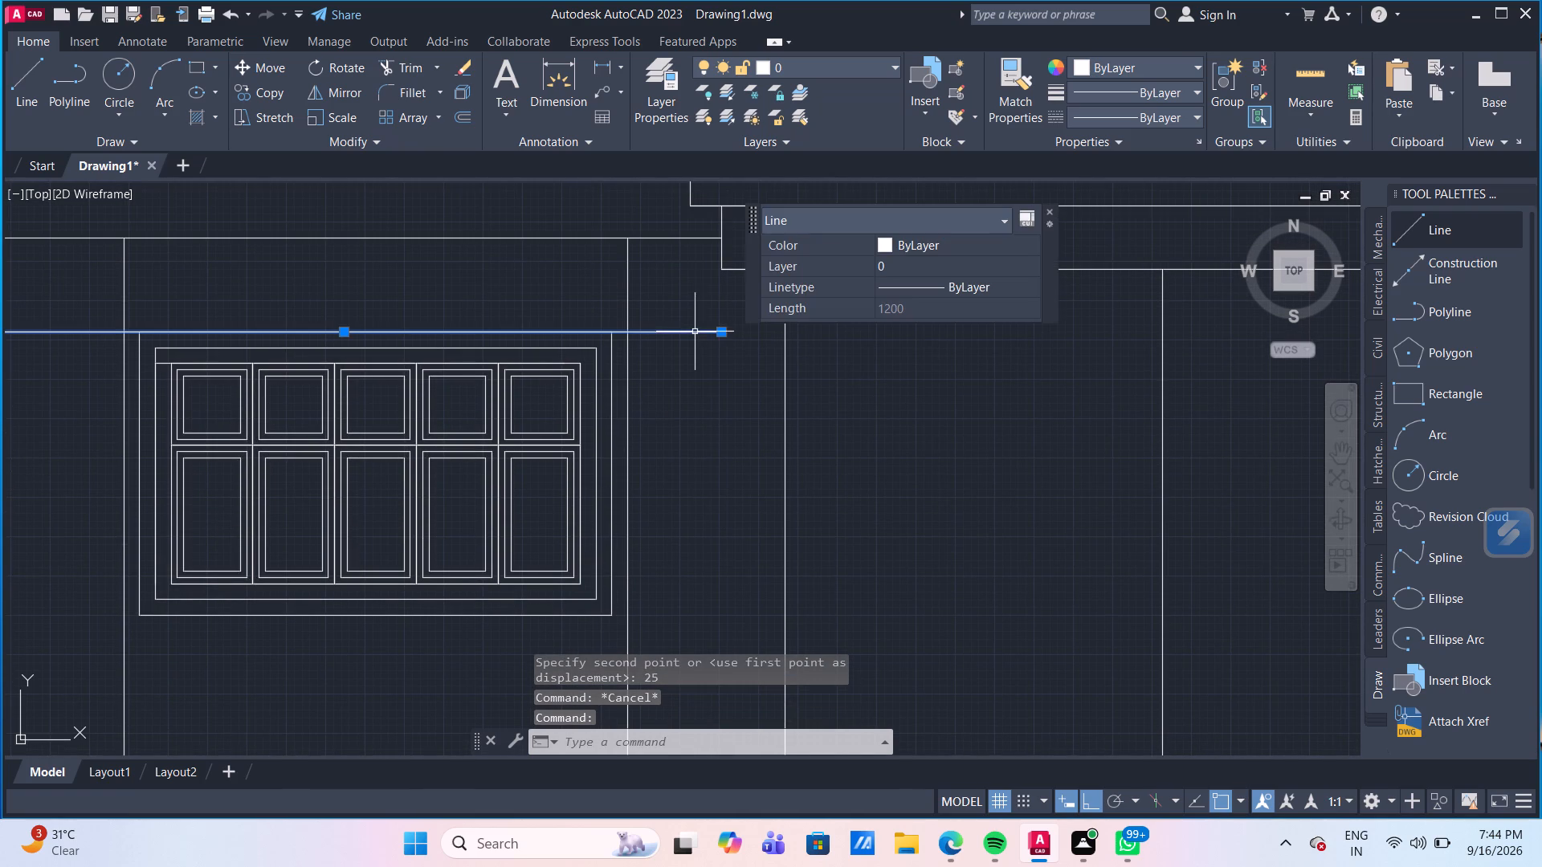
key("Delete")
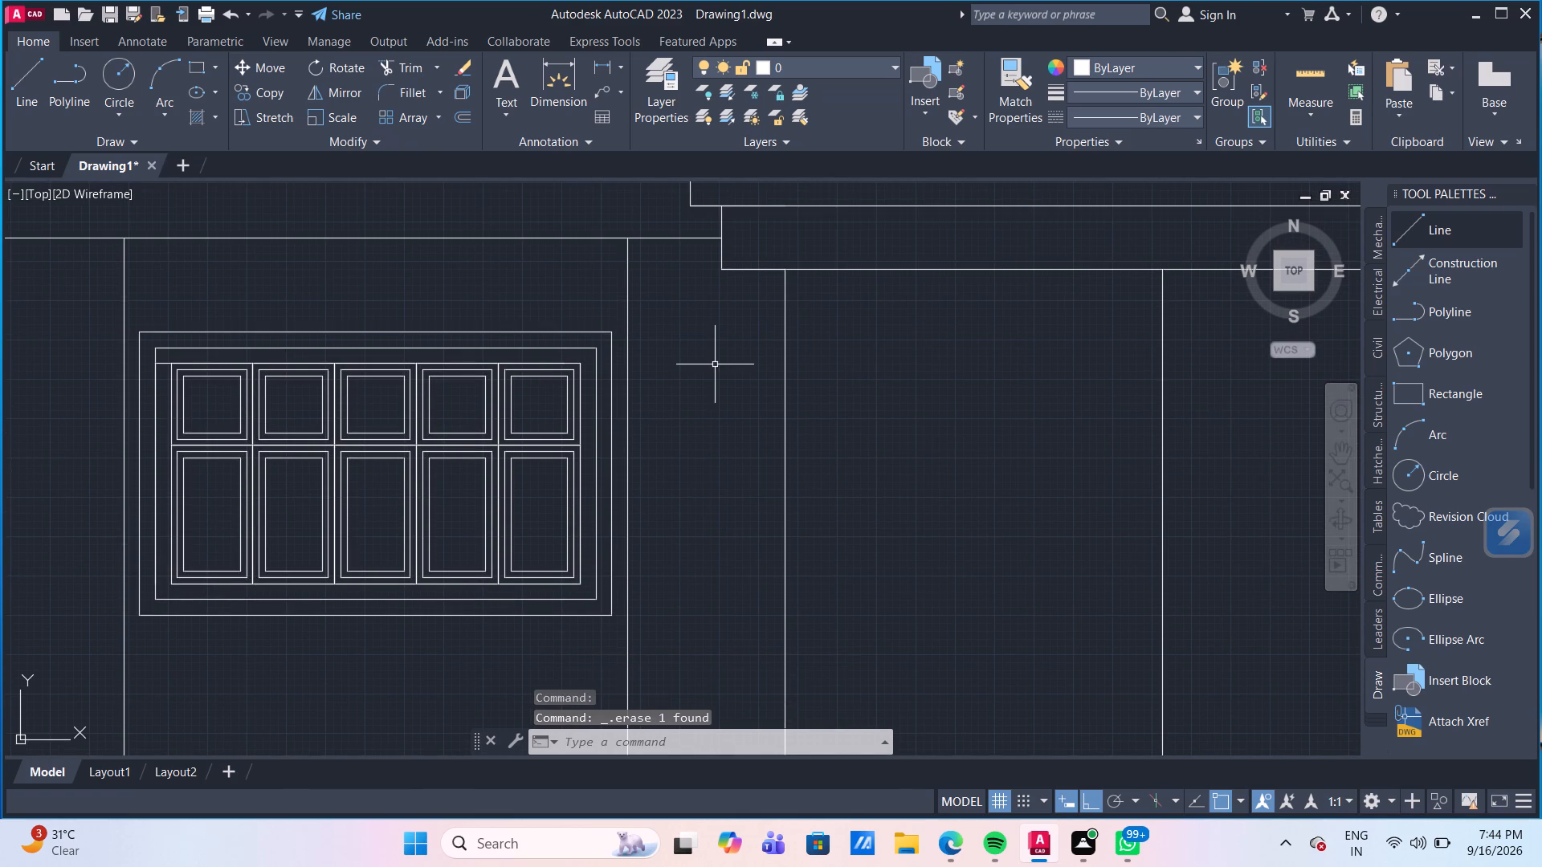
Delete the leftover horizontal line along the top of the panel grid that extends to the window's inner frame.
scroll(715, 364, "down", 3)
middle_click_drag(720, 425, 703, 397)
scroll(720, 425, "up", 1)
scroll(603, 438, "up", 1)
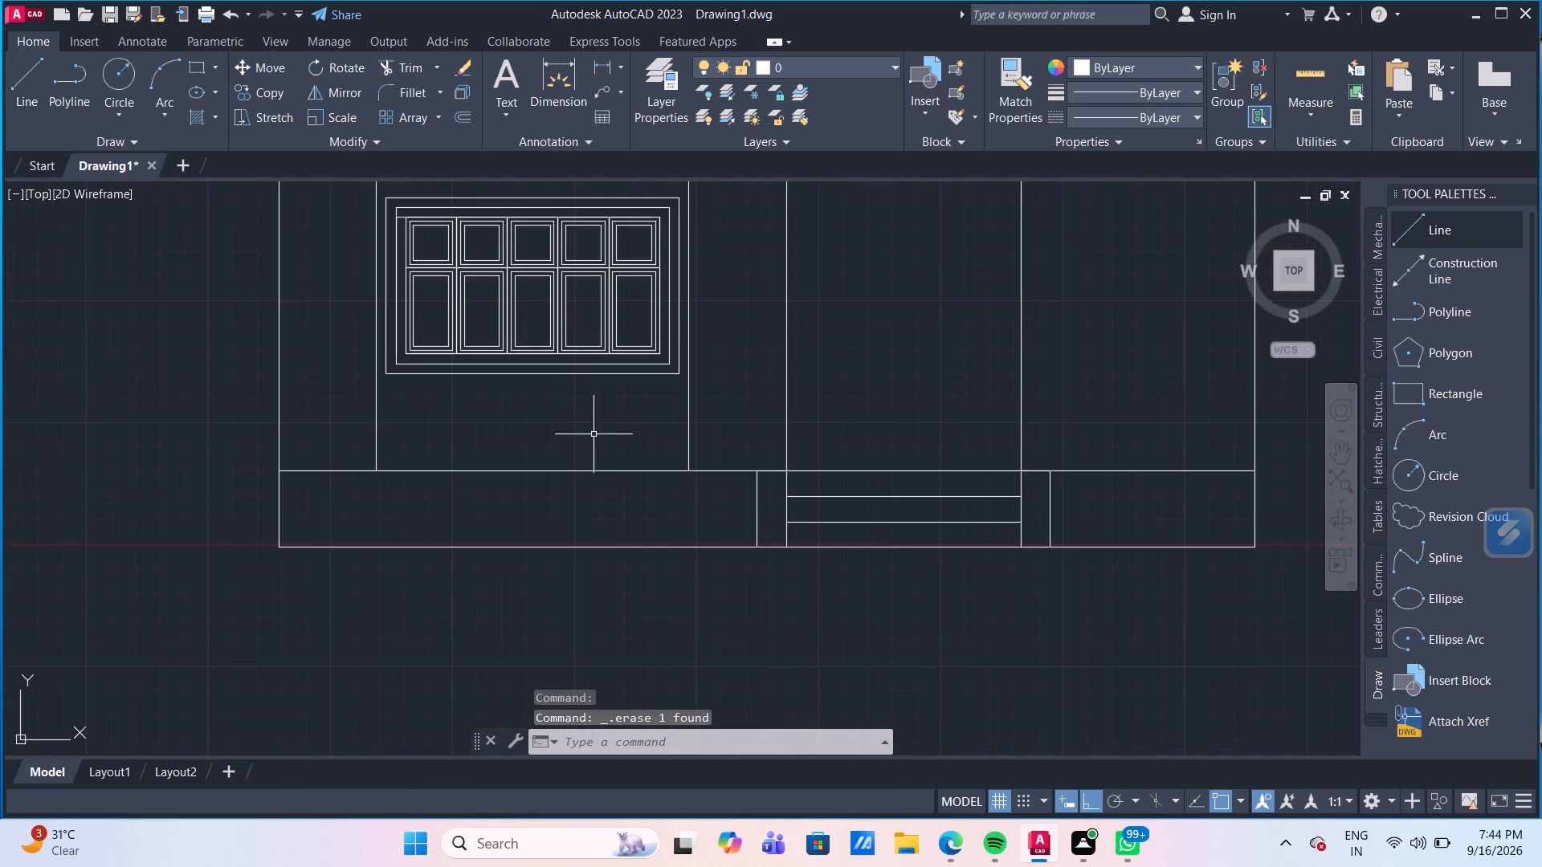
scroll(594, 434, "up", 1)
middle_click_drag(593, 432, 583, 487)
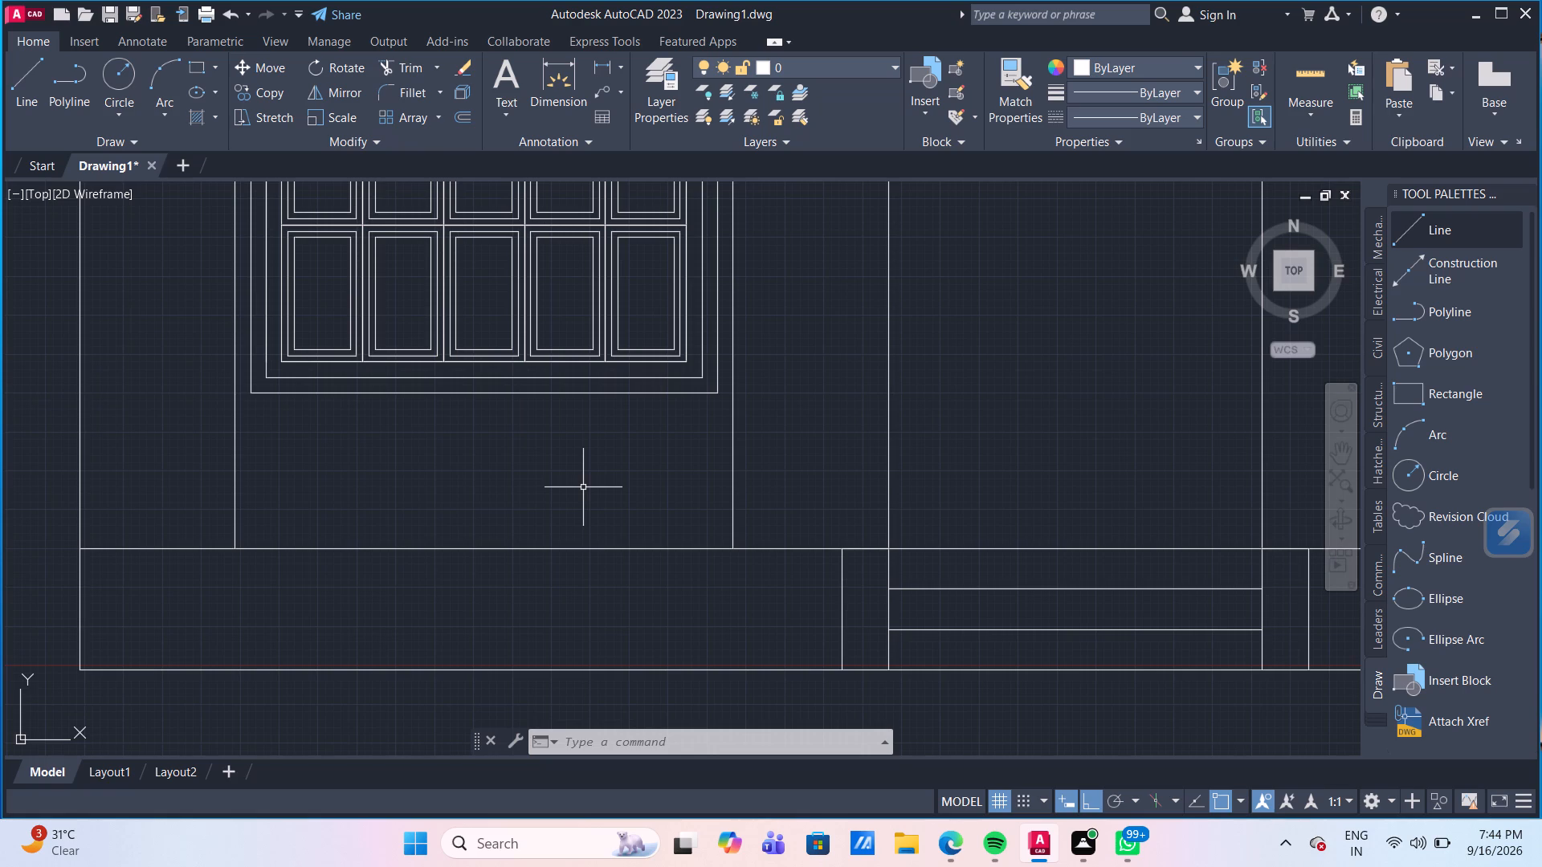
scroll(581, 493, "down", 2)
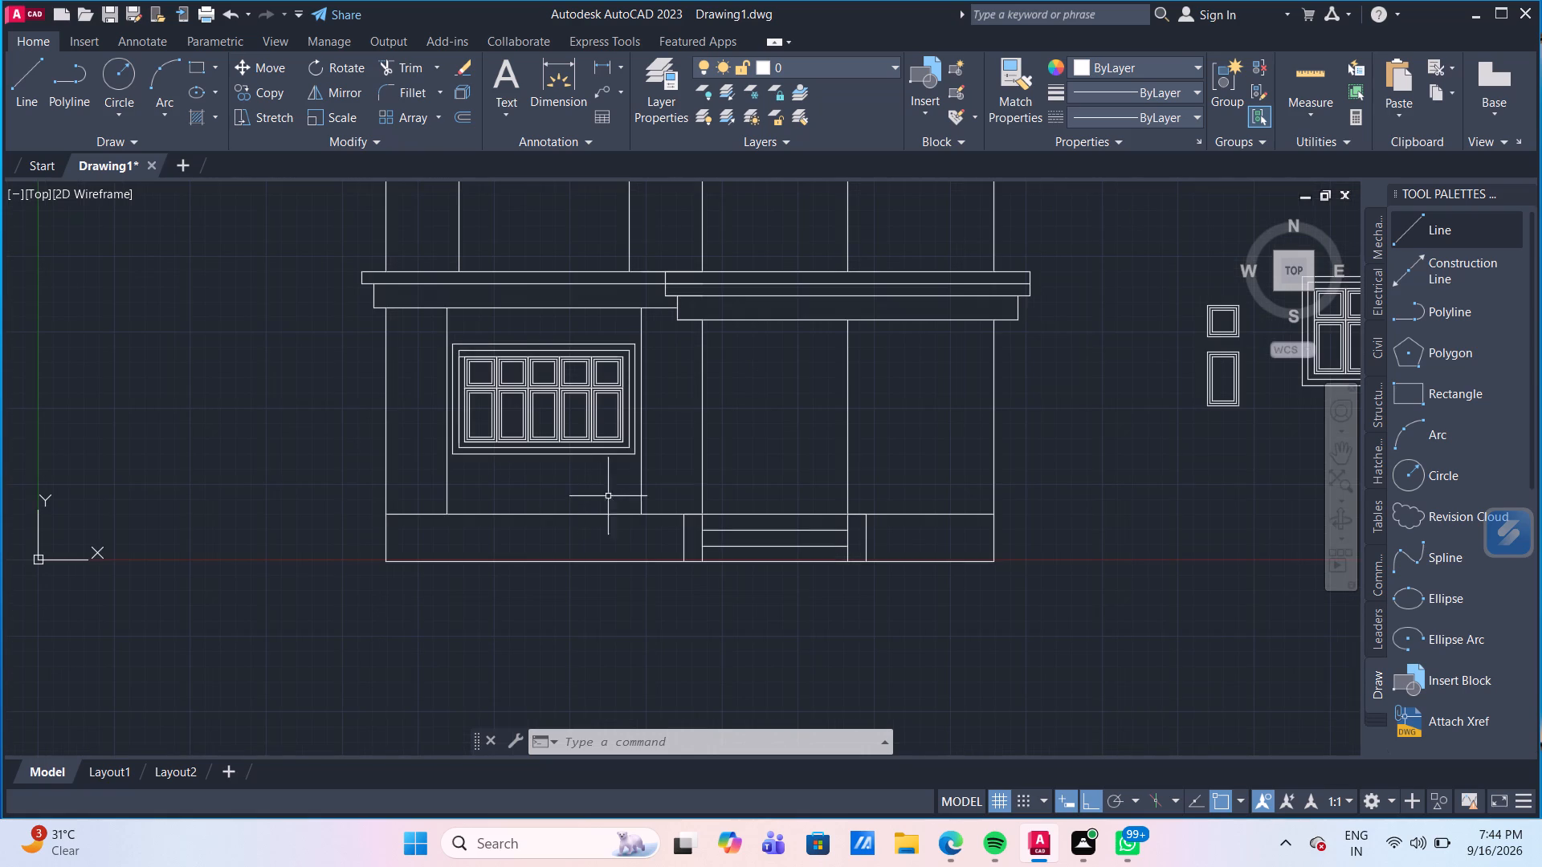
scroll(501, 325, "up", 2)
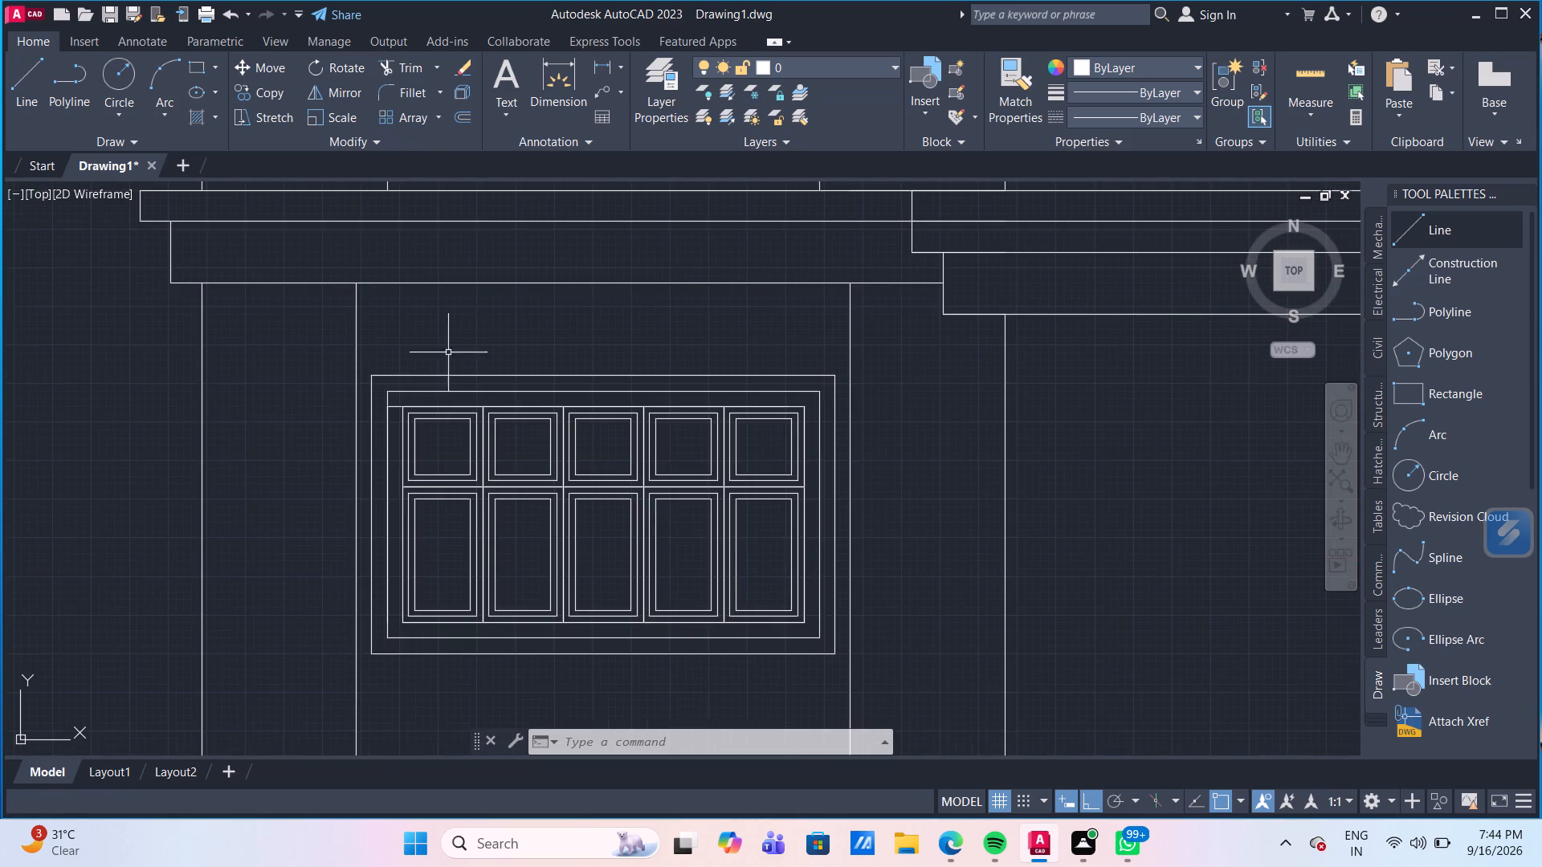
scroll(439, 360, "up", 2)
left_click(330, 476)
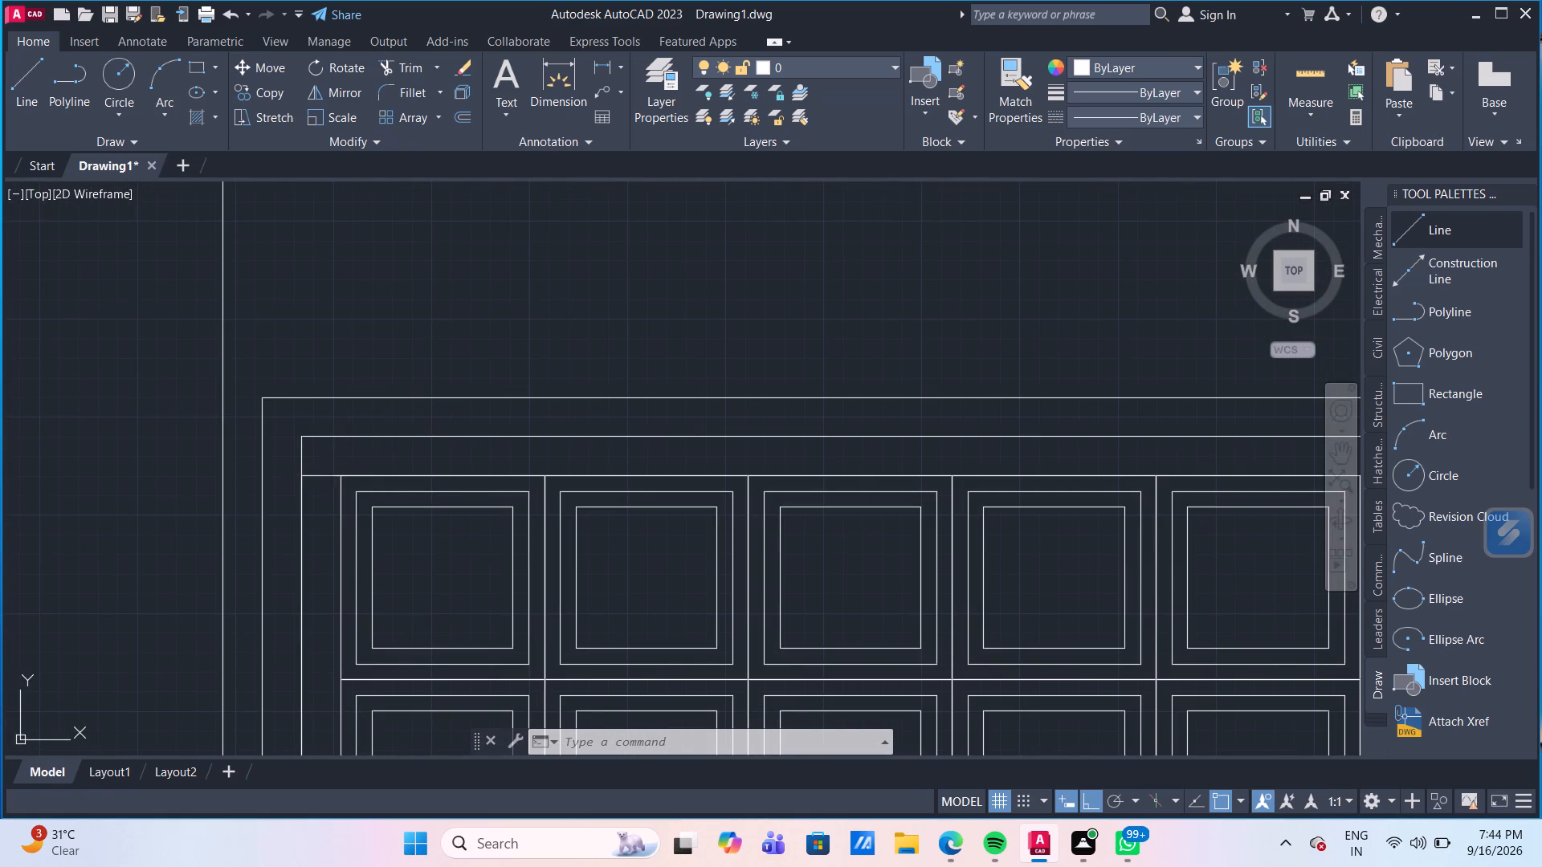
scroll(330, 476, "down", 2)
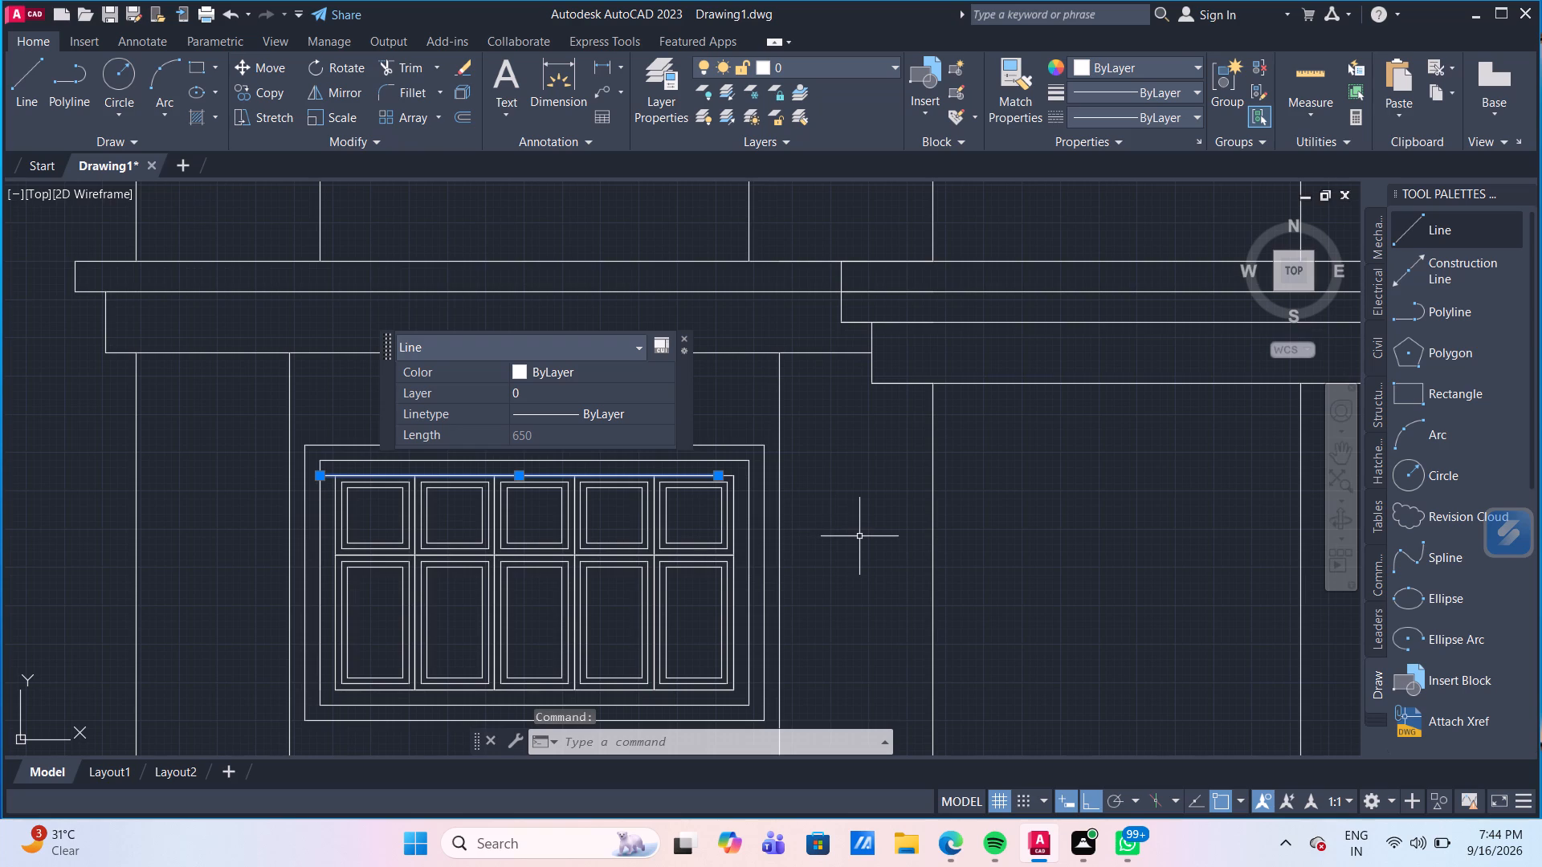
key("Delete")
Delete the outermost frame rectangle of the window in the left ground-floor bay.
scroll(859, 536, "down", 2)
middle_click_drag(859, 536, 723, 428)
scroll(594, 545, "up", 1)
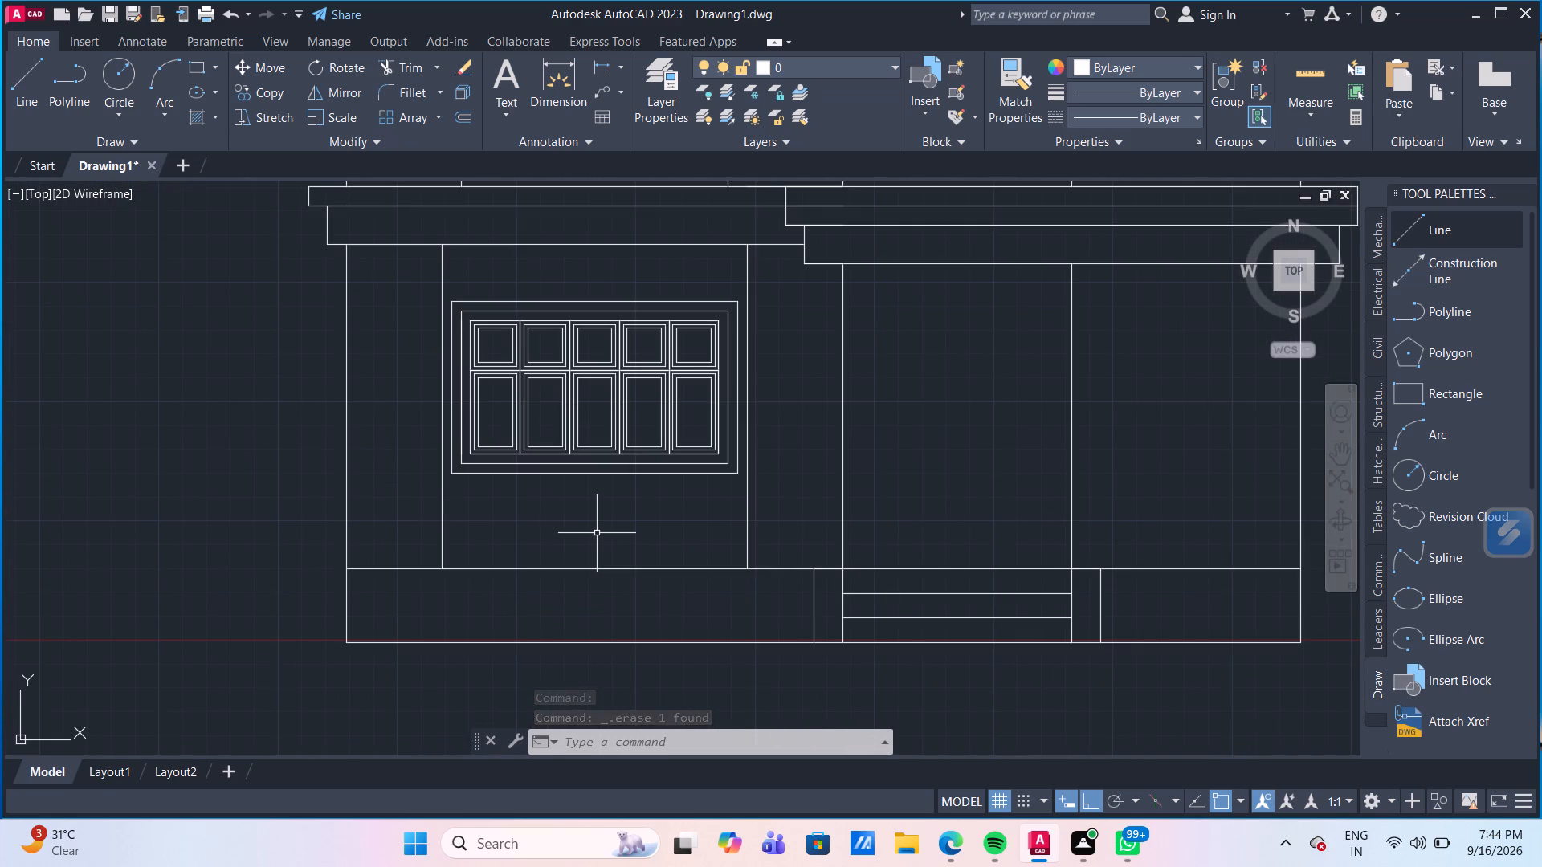
scroll(597, 533, "down", 3)
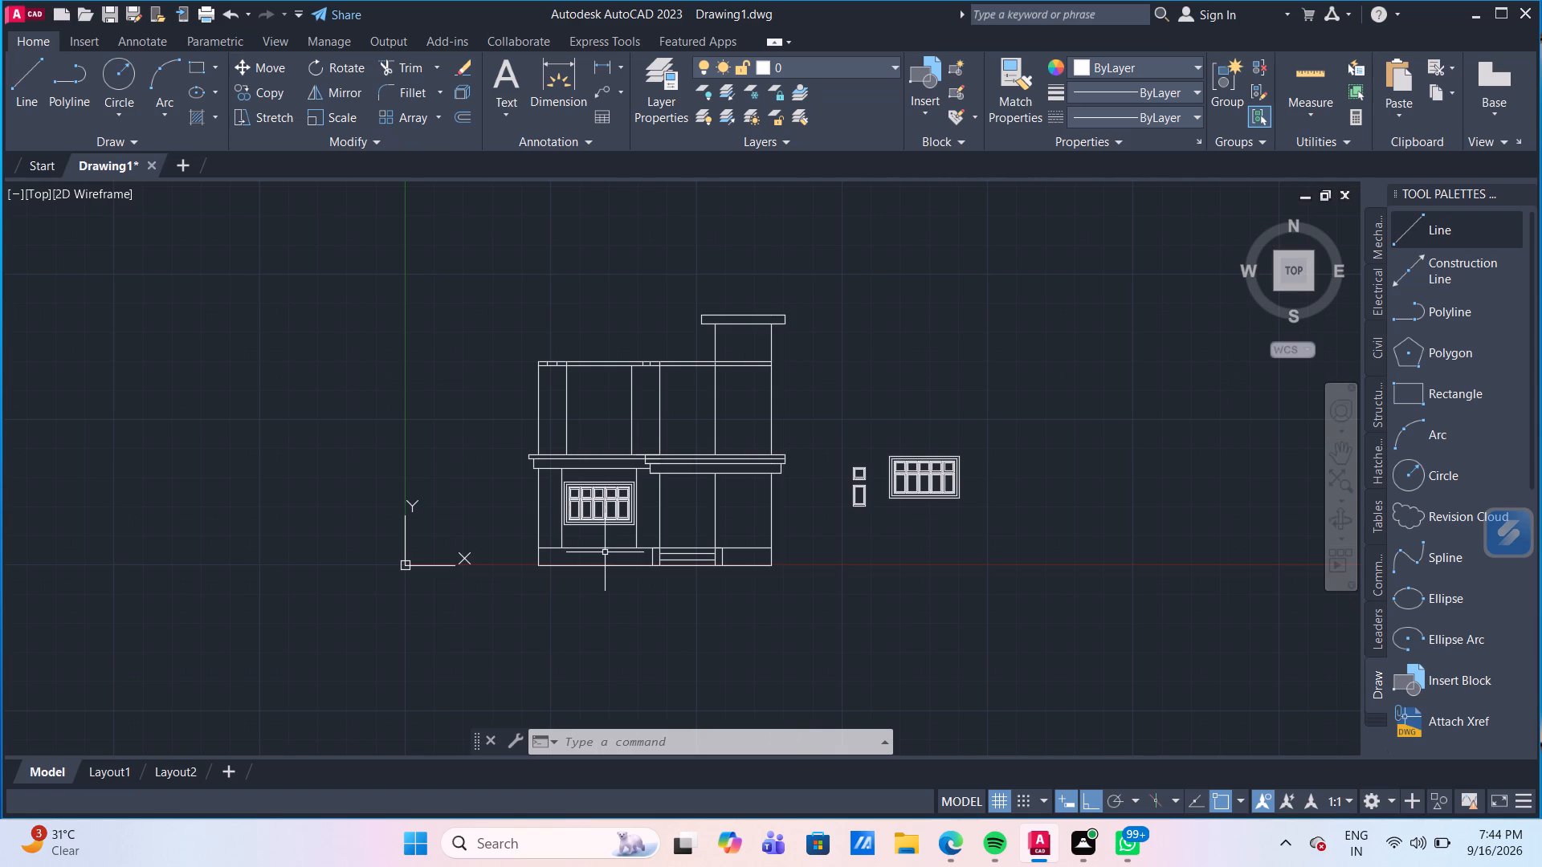
scroll(594, 499, "up", 3)
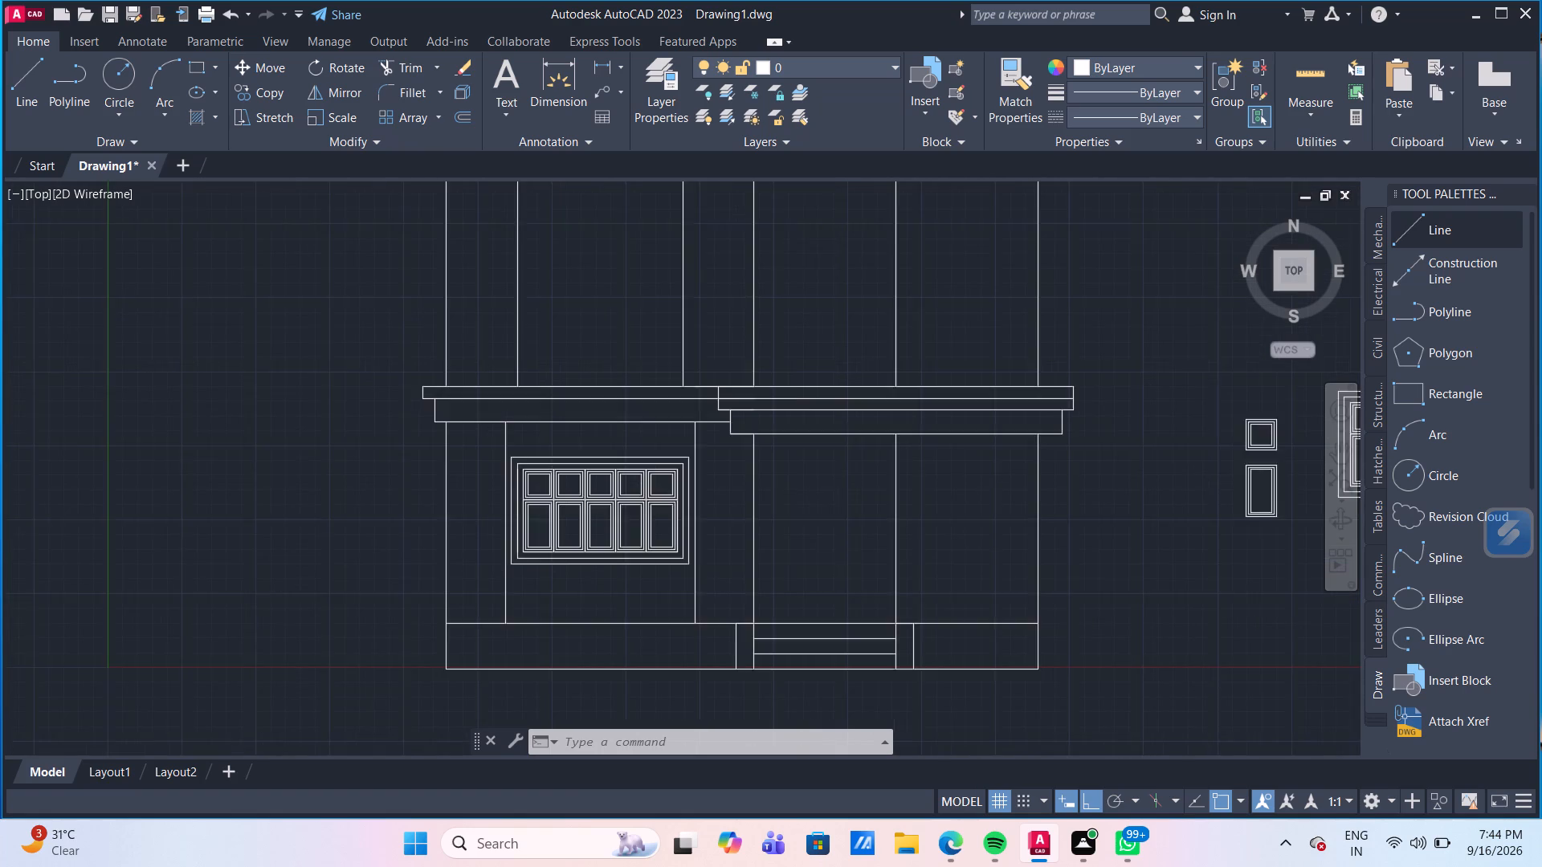
scroll(584, 478, "up", 1)
middle_click_drag(584, 478, 565, 431)
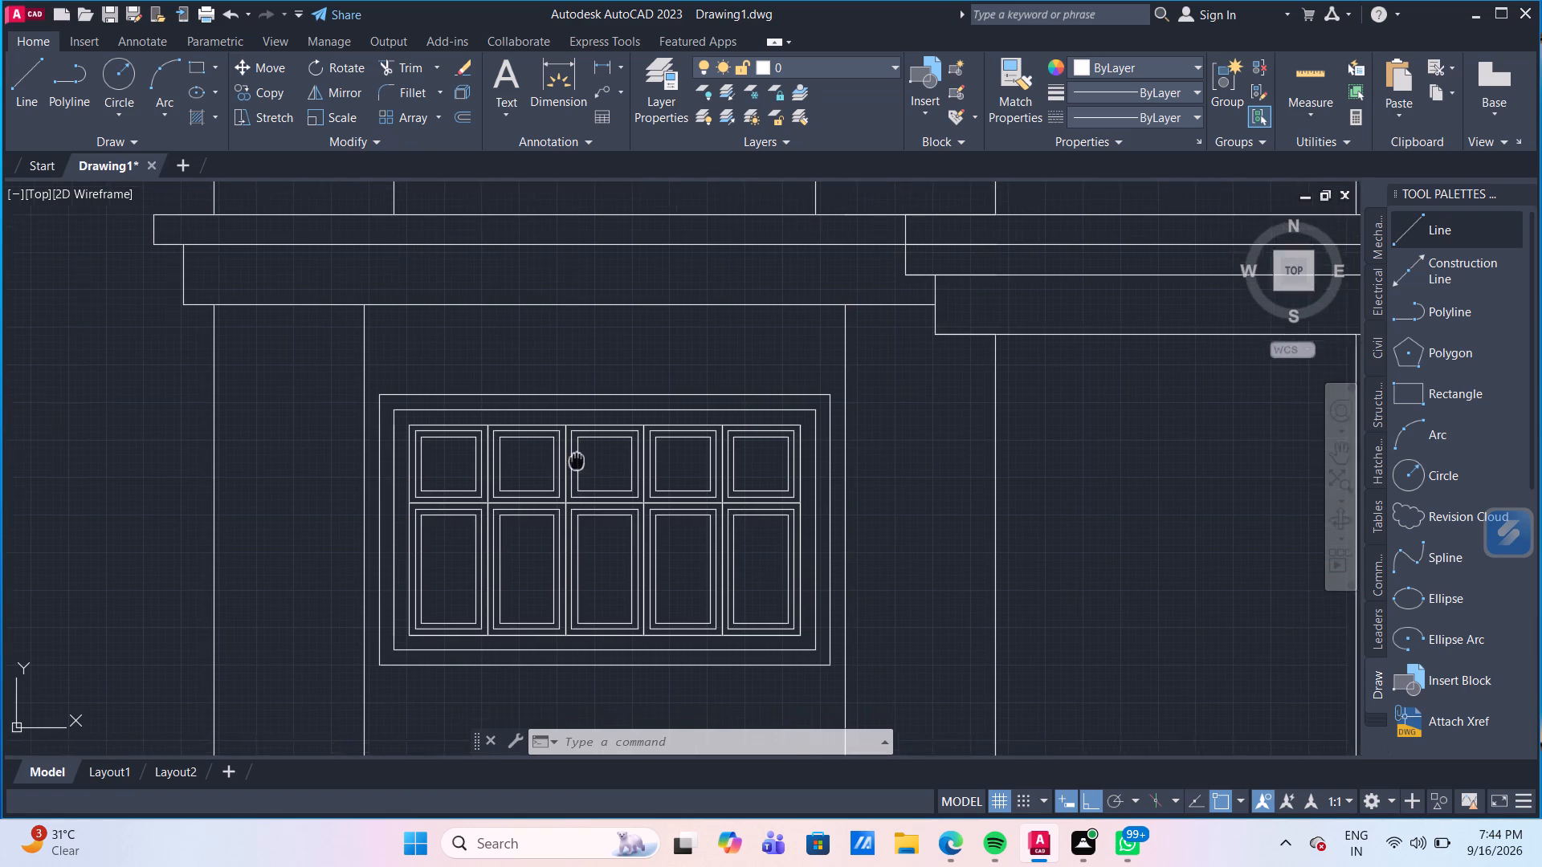
middle_click_drag(565, 431, 553, 384)
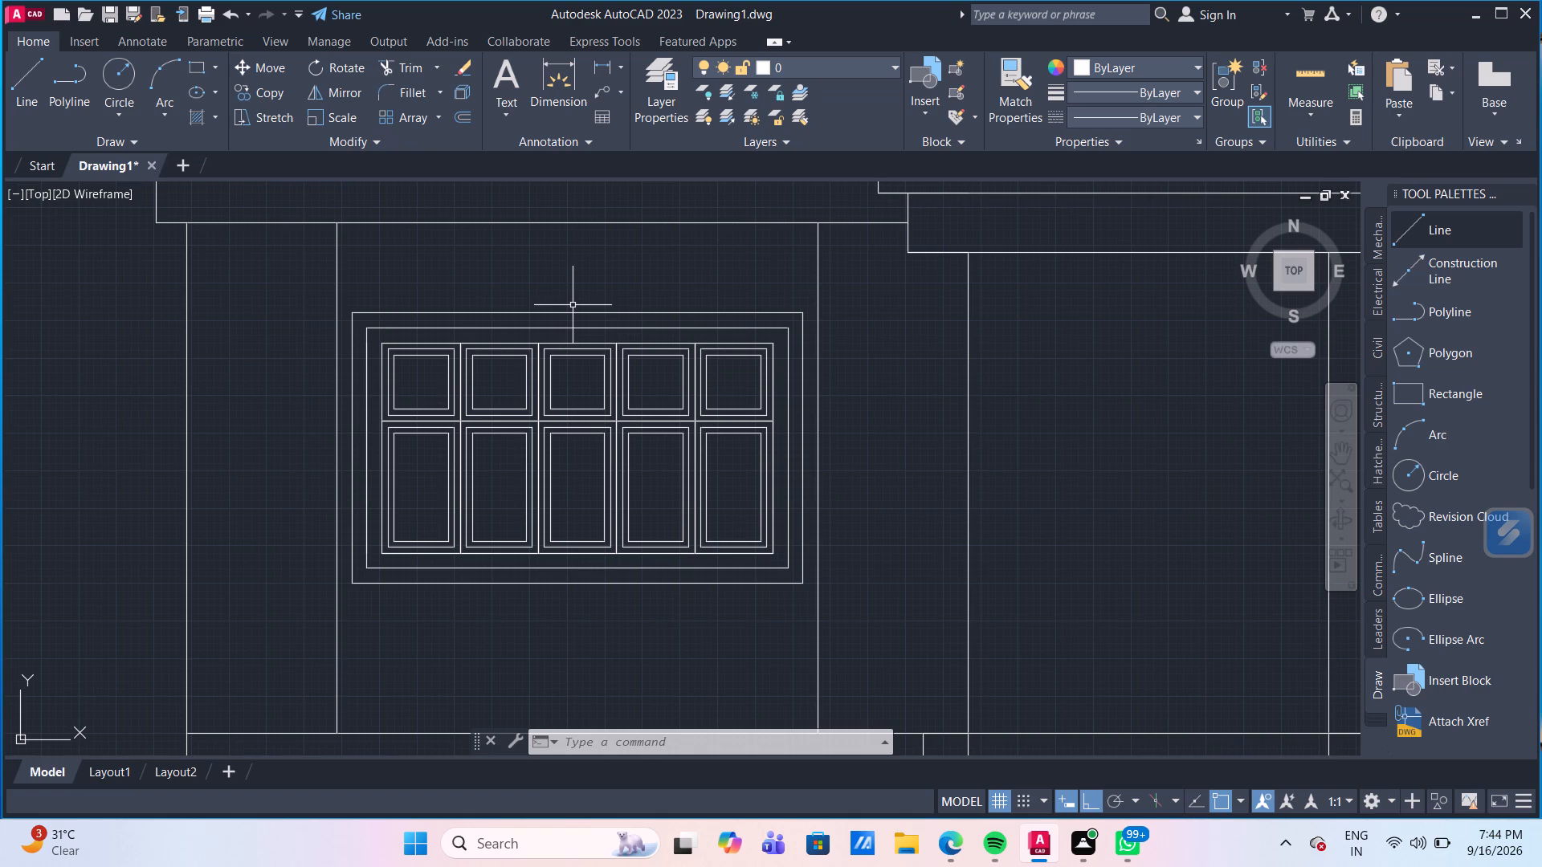
left_click(581, 312)
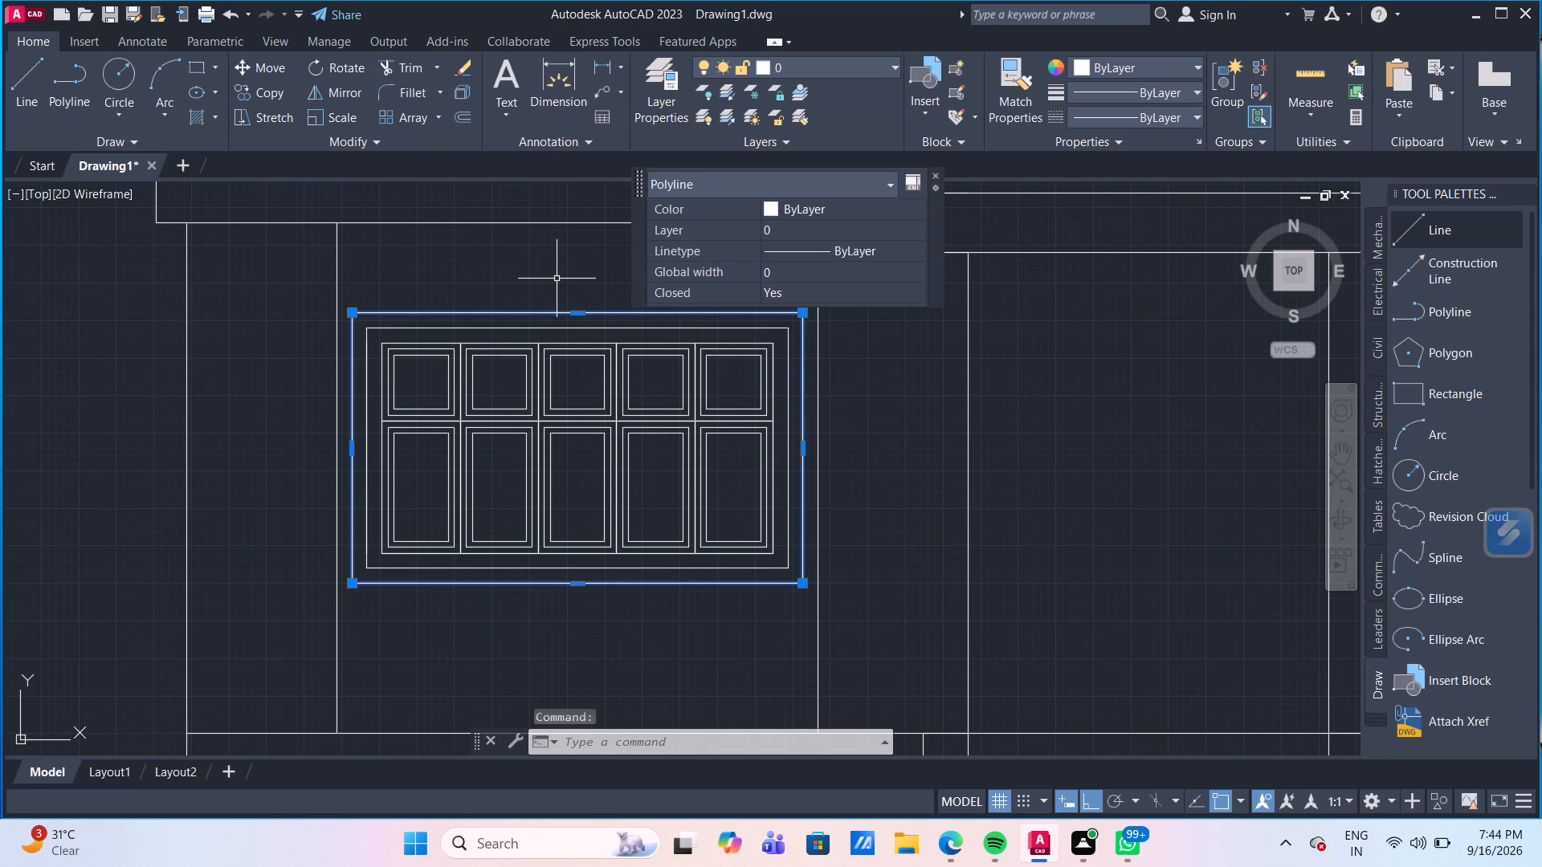
key("Delete")
Draw an 800 mm horizontal line along the window frame's bottom edge, spanning between the left ground-floor bay's inner verticals.
scroll(556, 277, "down", 3)
scroll(568, 376, "down", 1)
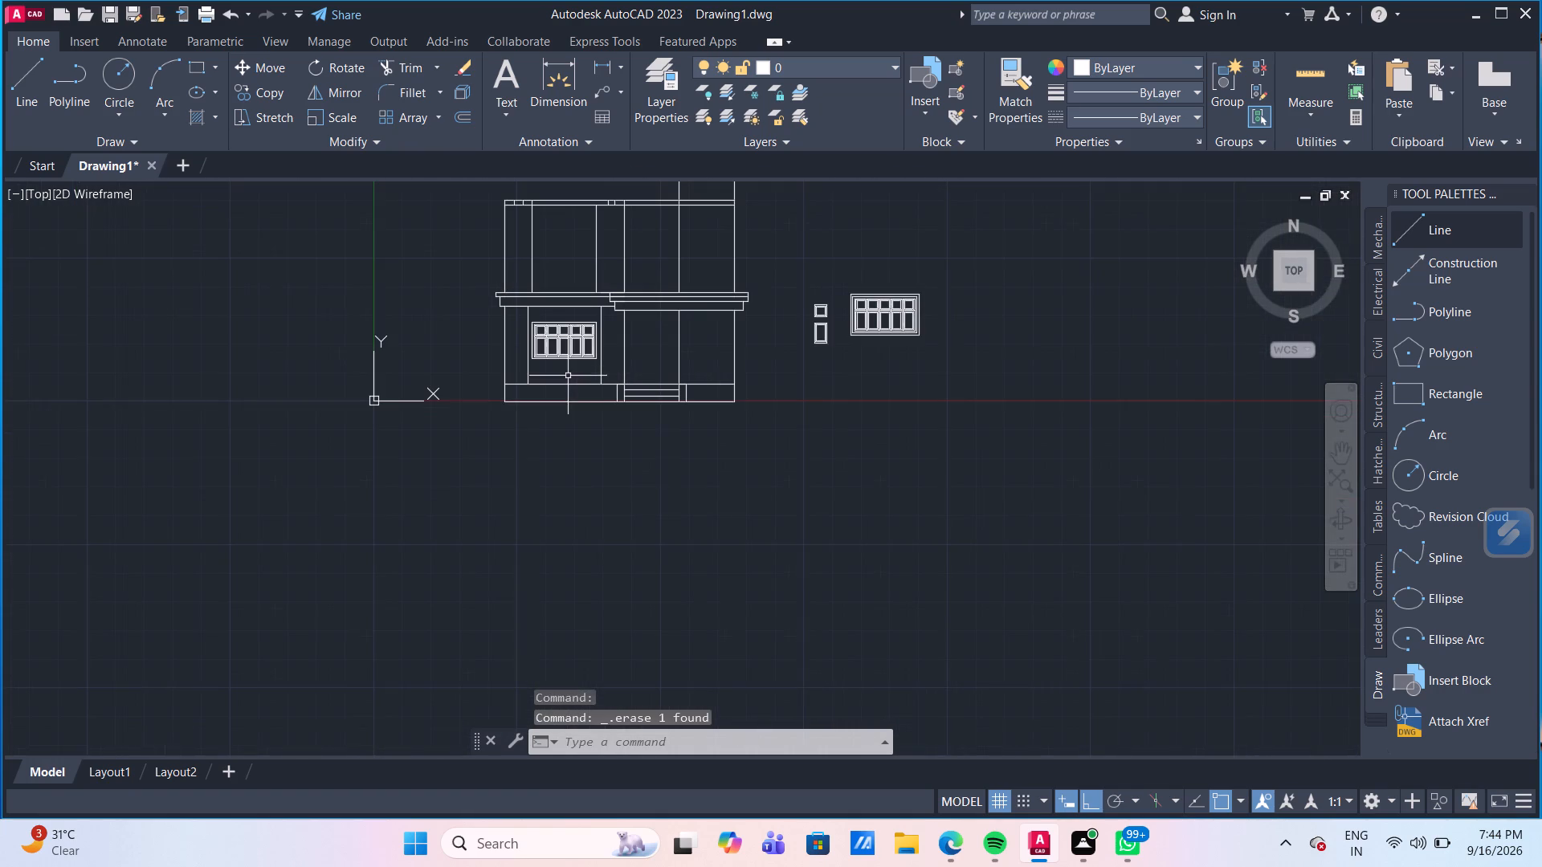
scroll(561, 368, "up", 2)
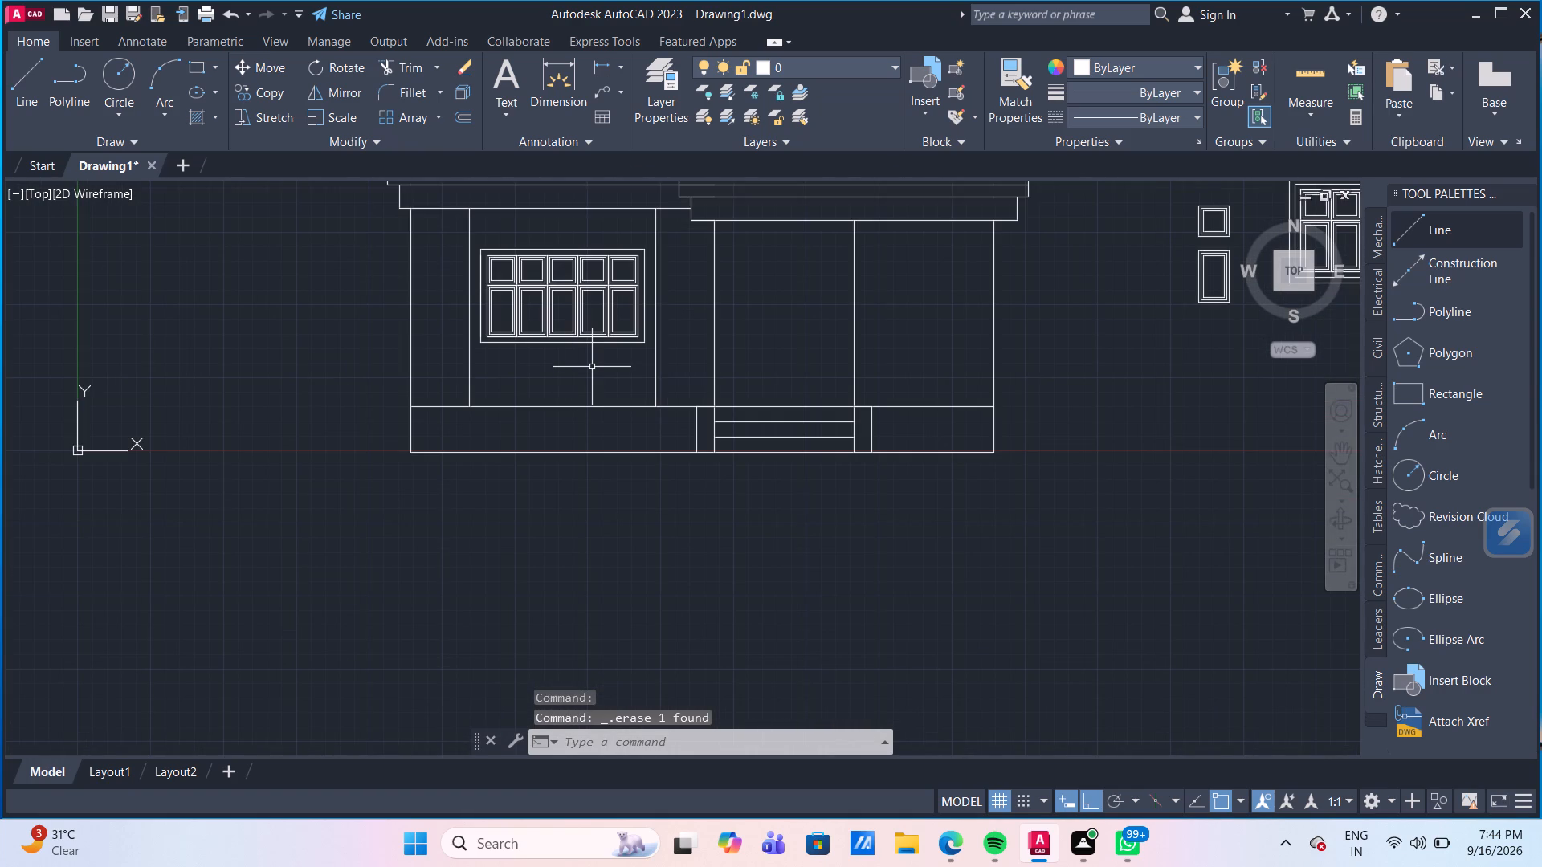
scroll(581, 354, "up", 1)
middle_click_drag(581, 357, 556, 440)
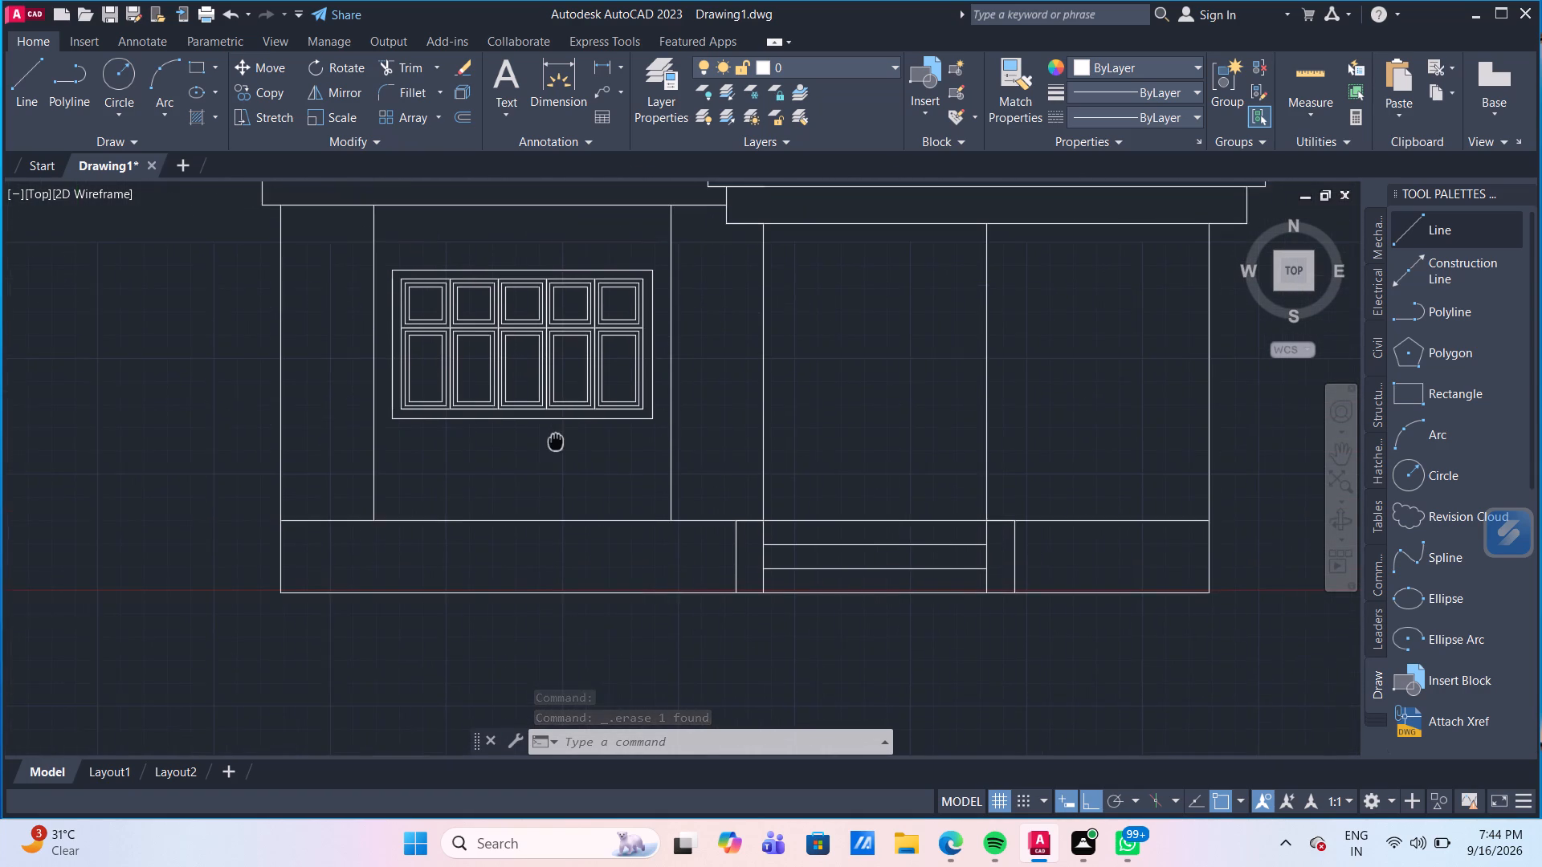
middle_click_drag(556, 440, 528, 473)
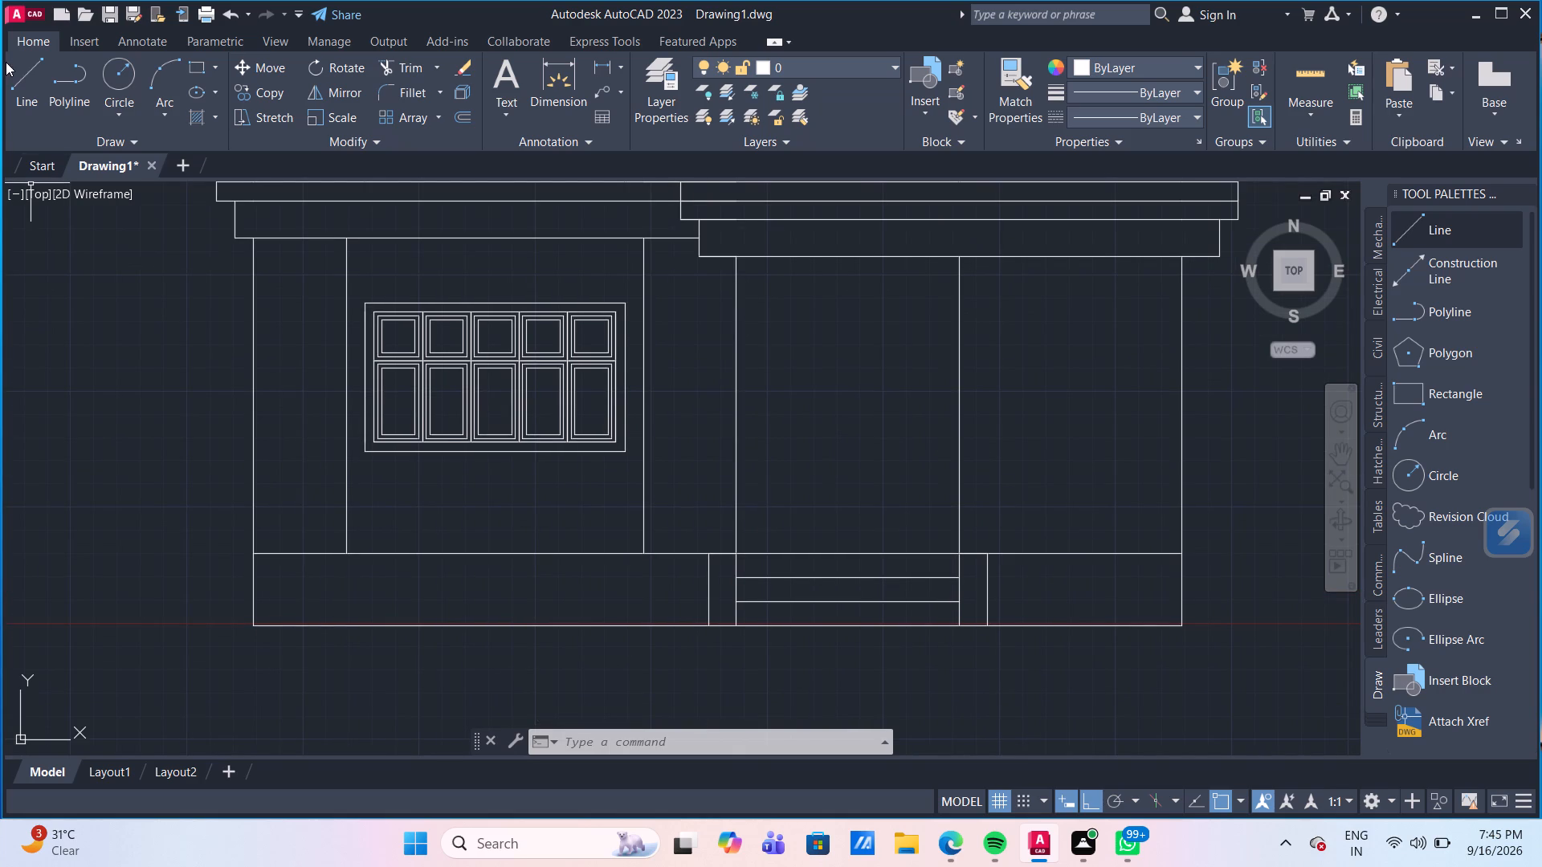
left_click(35, 75)
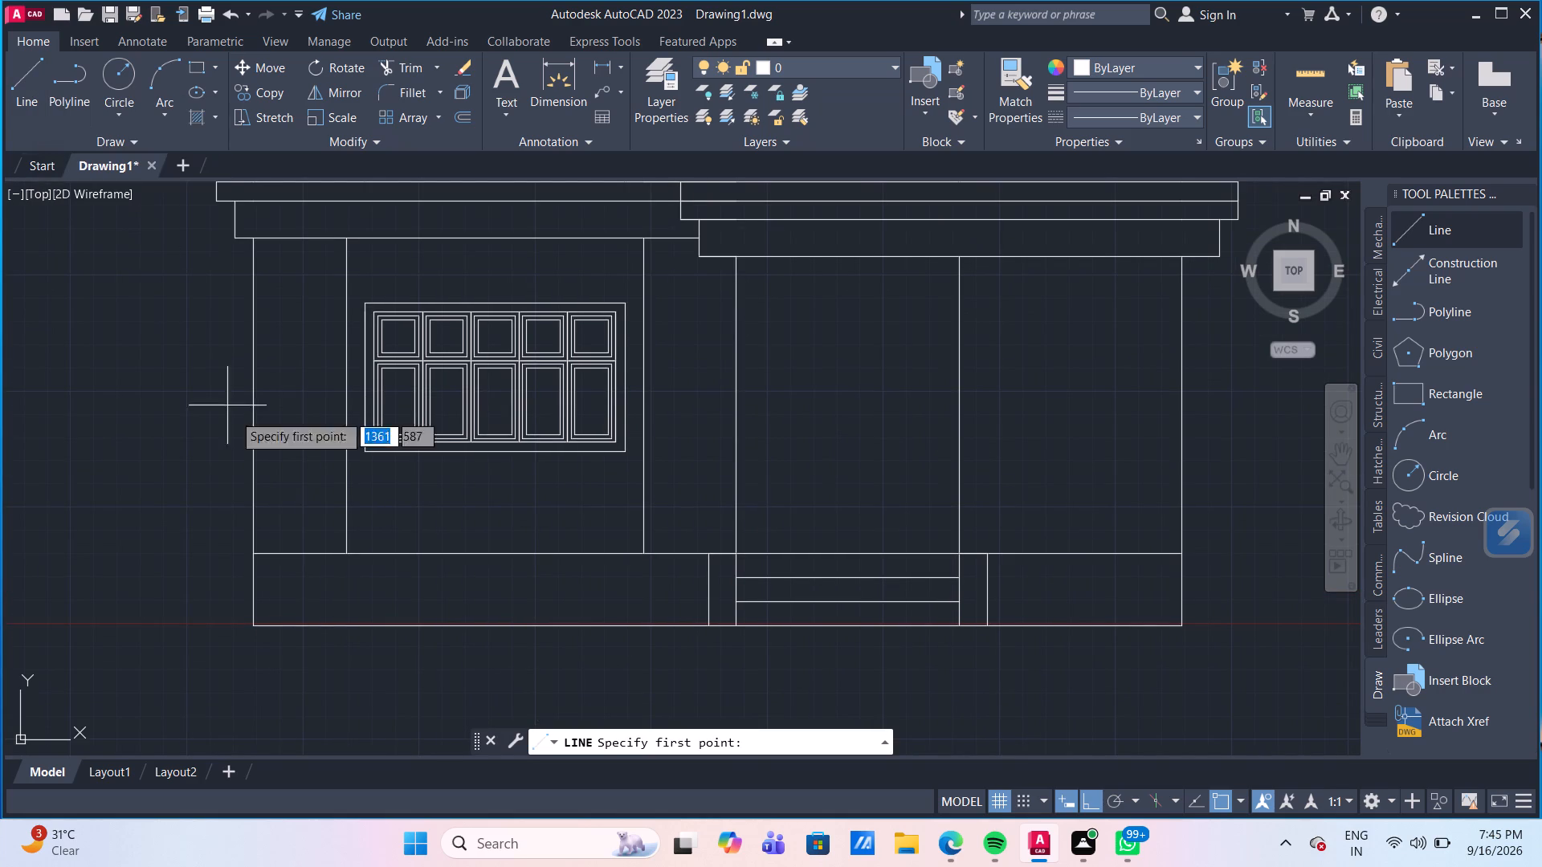
scroll(293, 541, "up", 2)
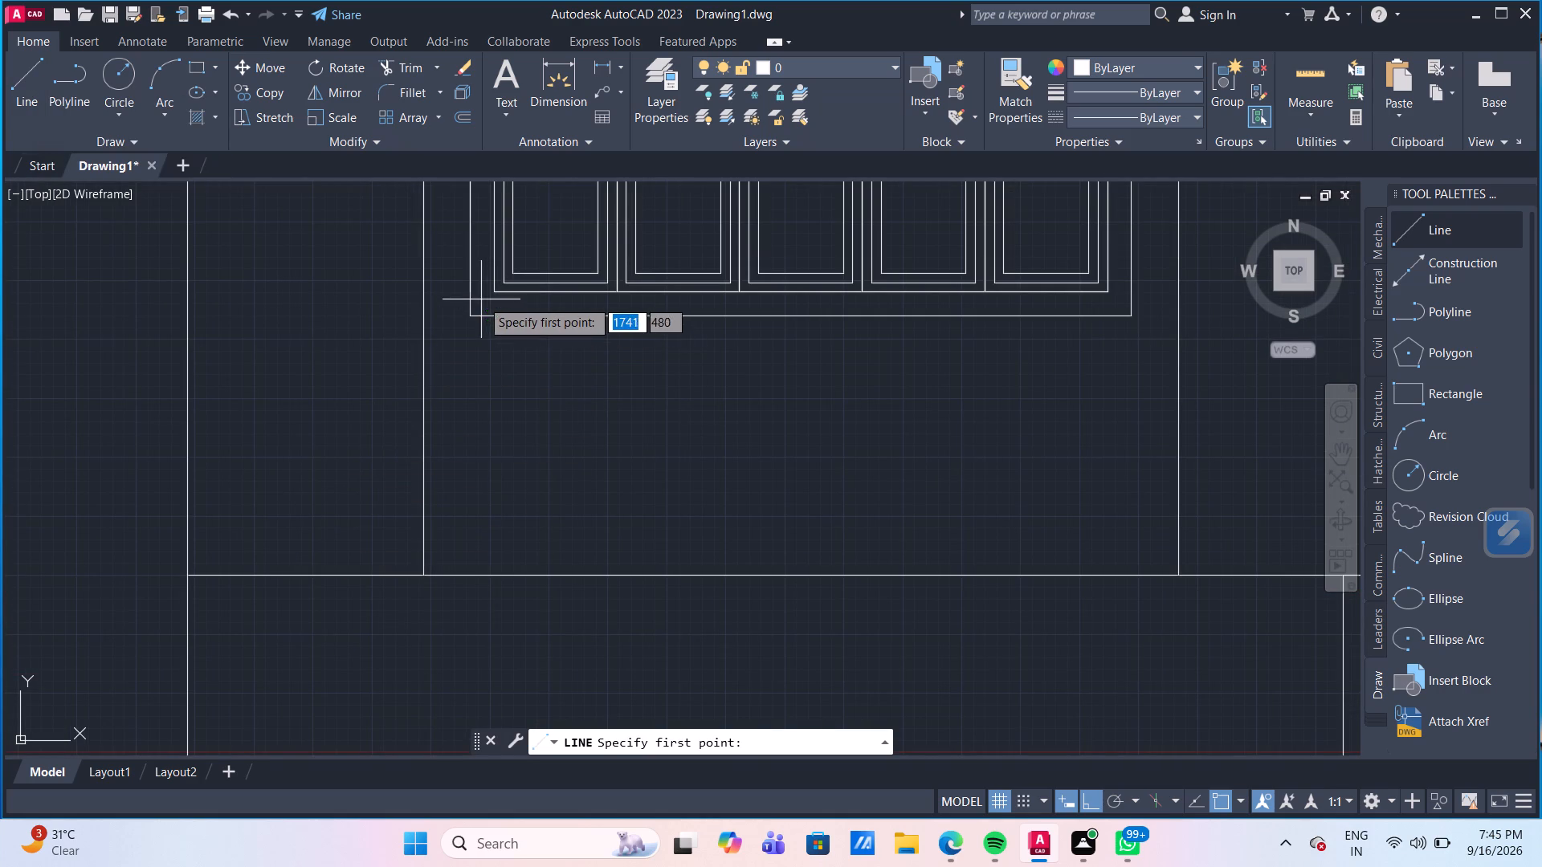
left_click(423, 315)
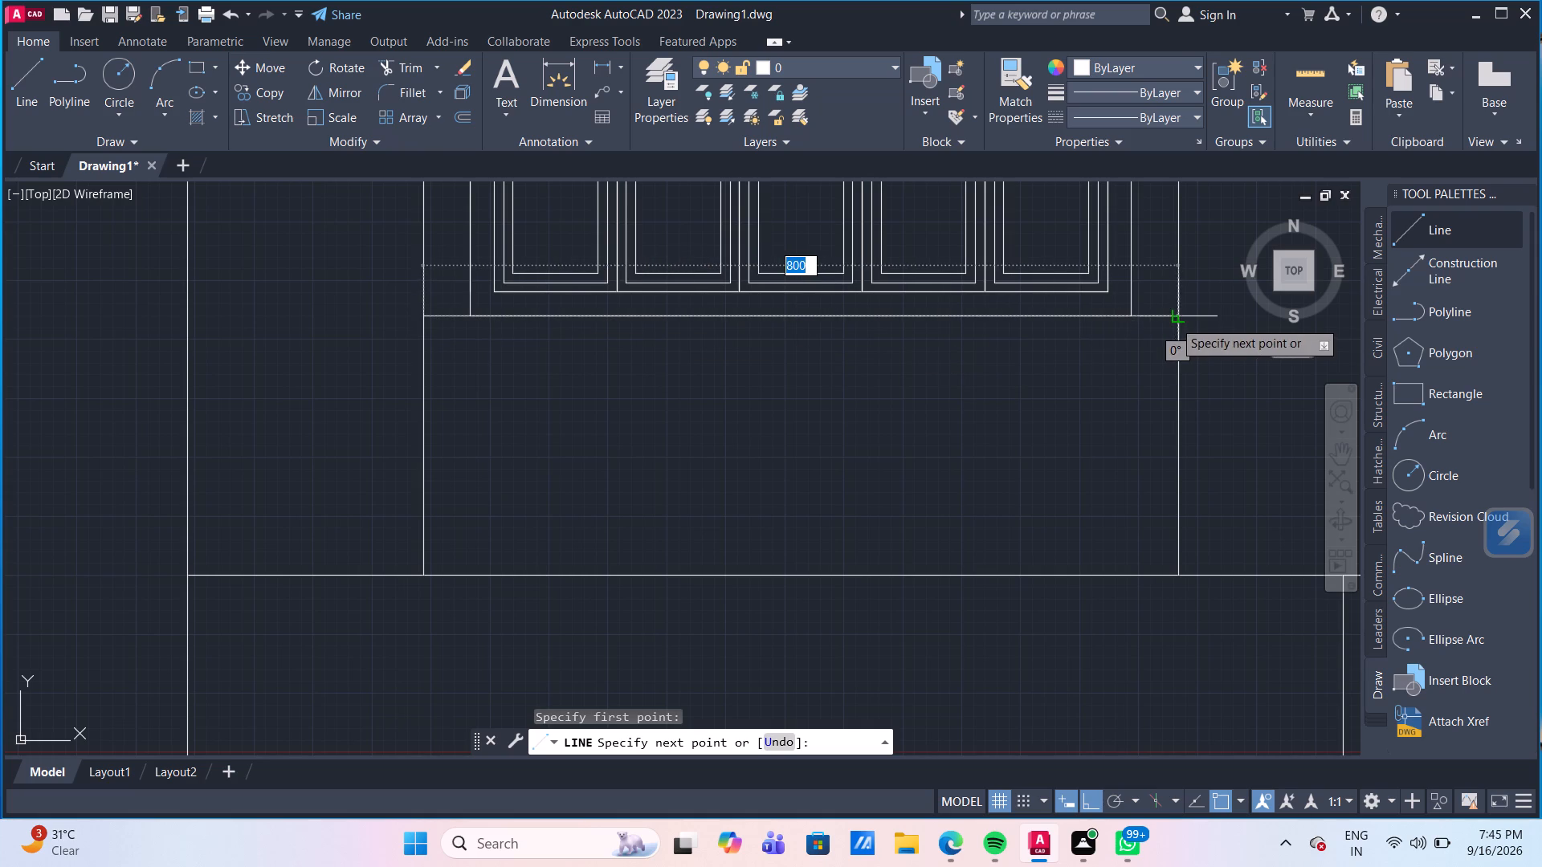
left_click(1175, 320)
key("Escape")
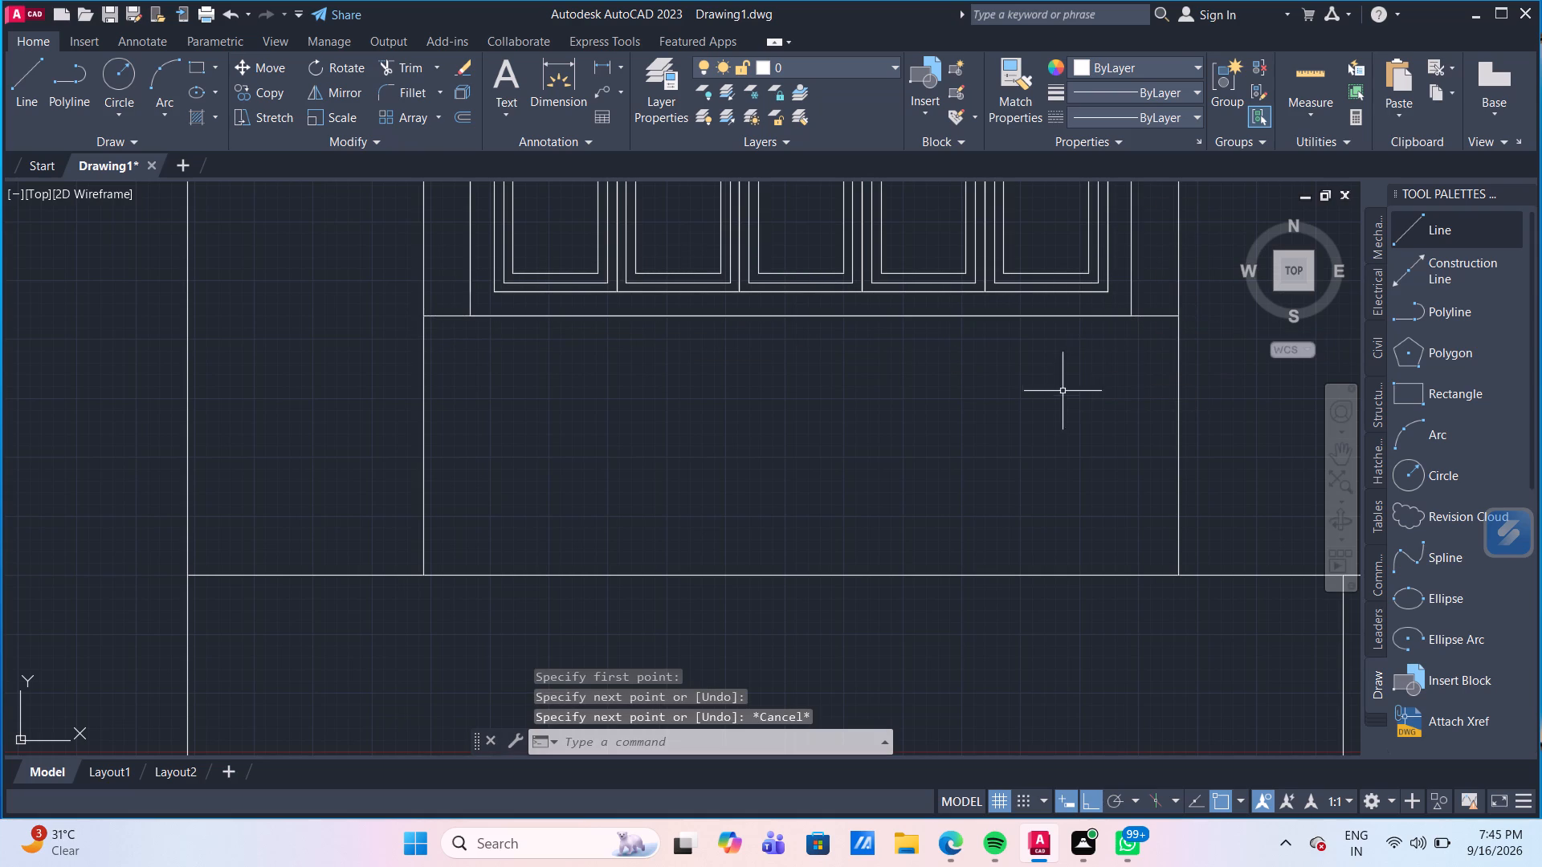
Measure the window frame and the surrounding spacing in the left ground-floor bay.
scroll(1048, 421, "down", 1)
middle_click_drag(1048, 421, 782, 519)
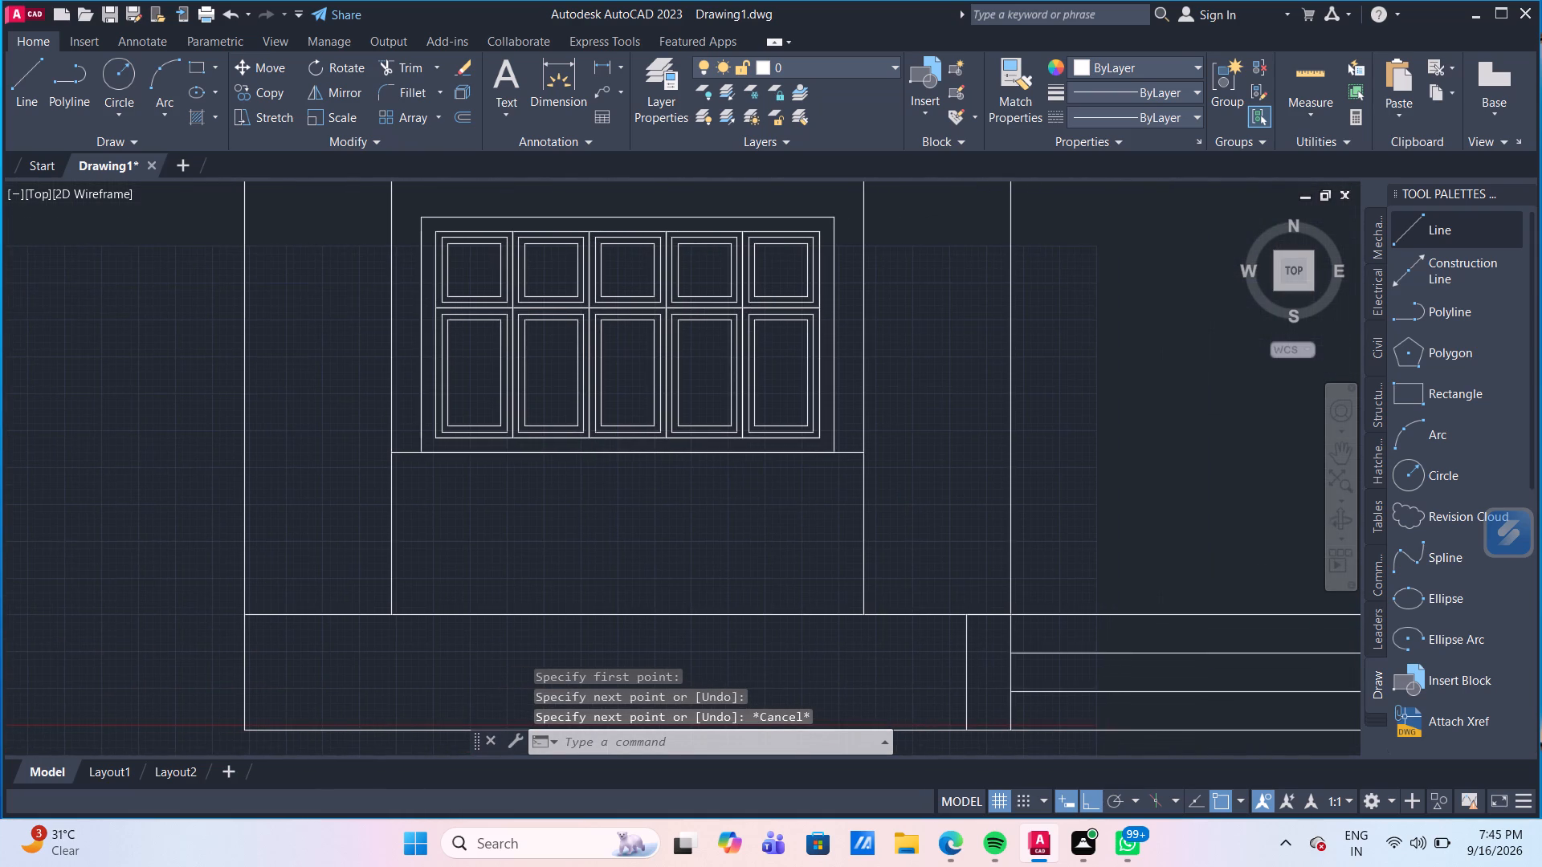
left_click(1292, 72)
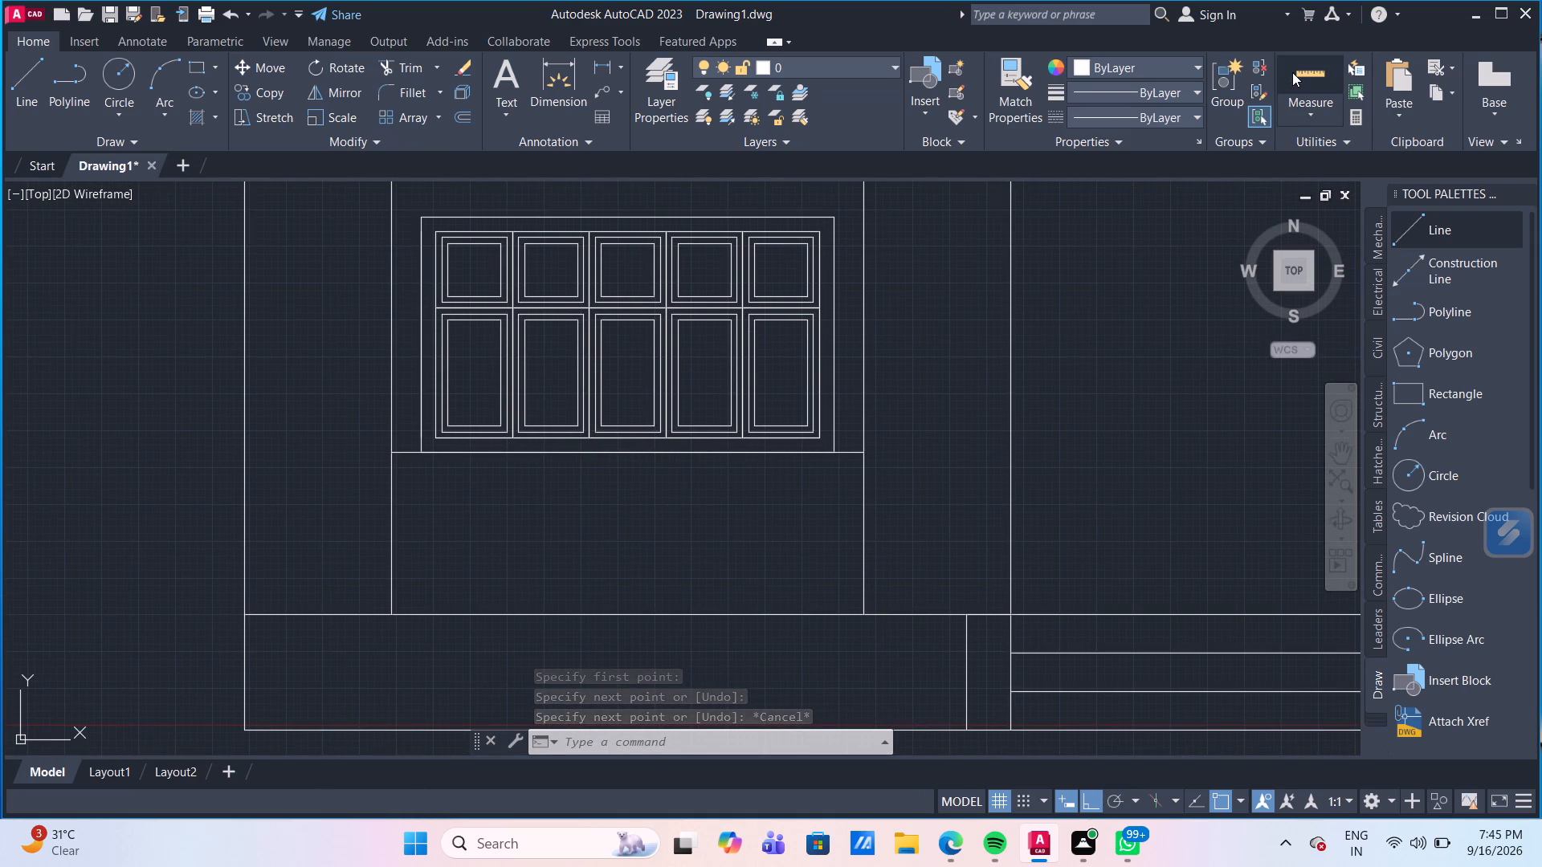
scroll(939, 216, "up", 2)
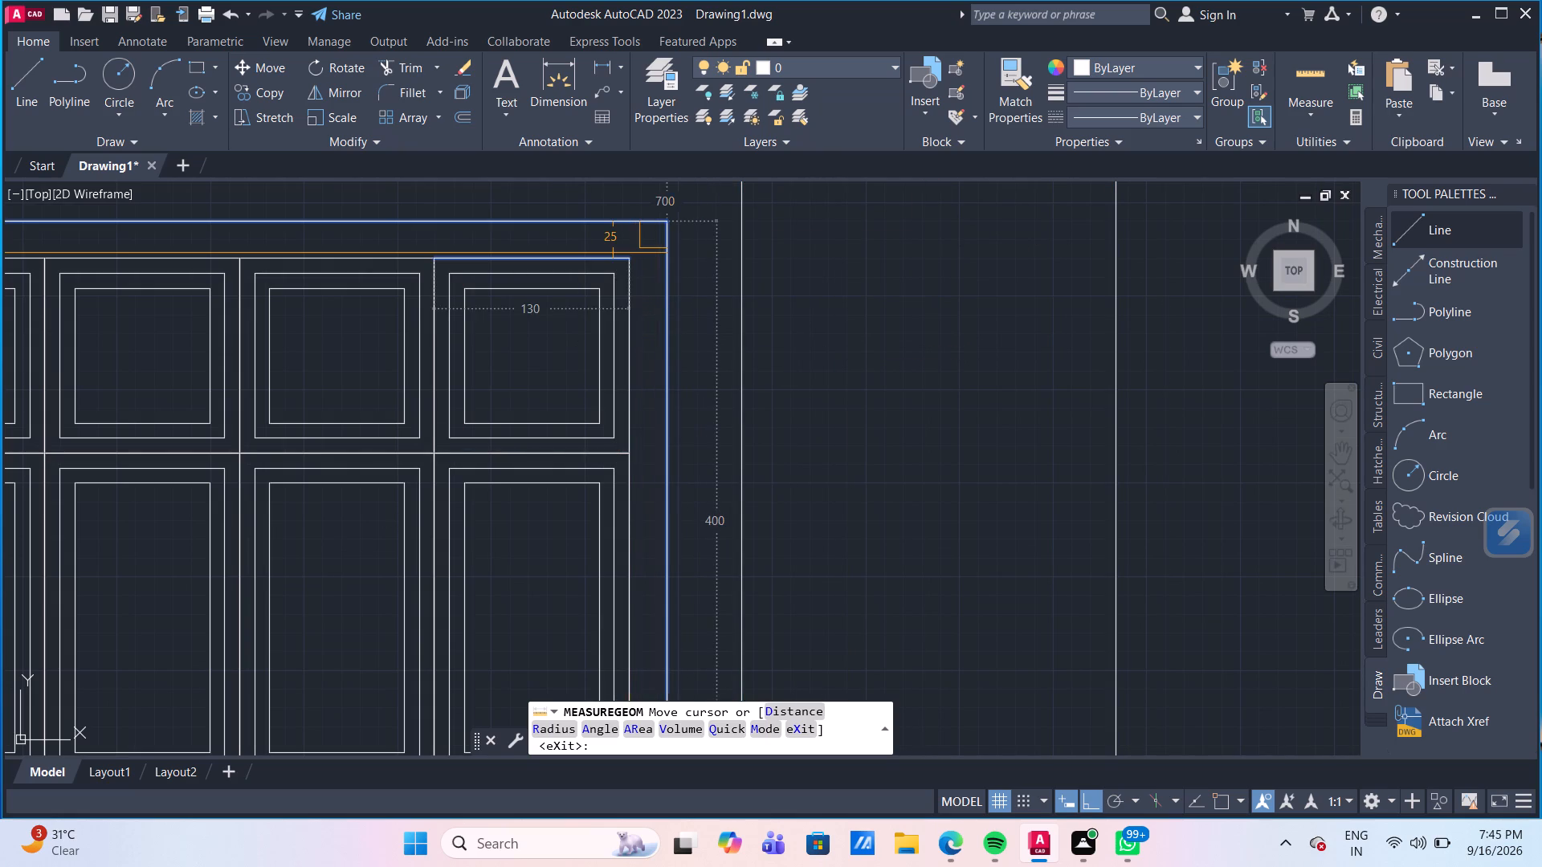
scroll(612, 251, "down", 3)
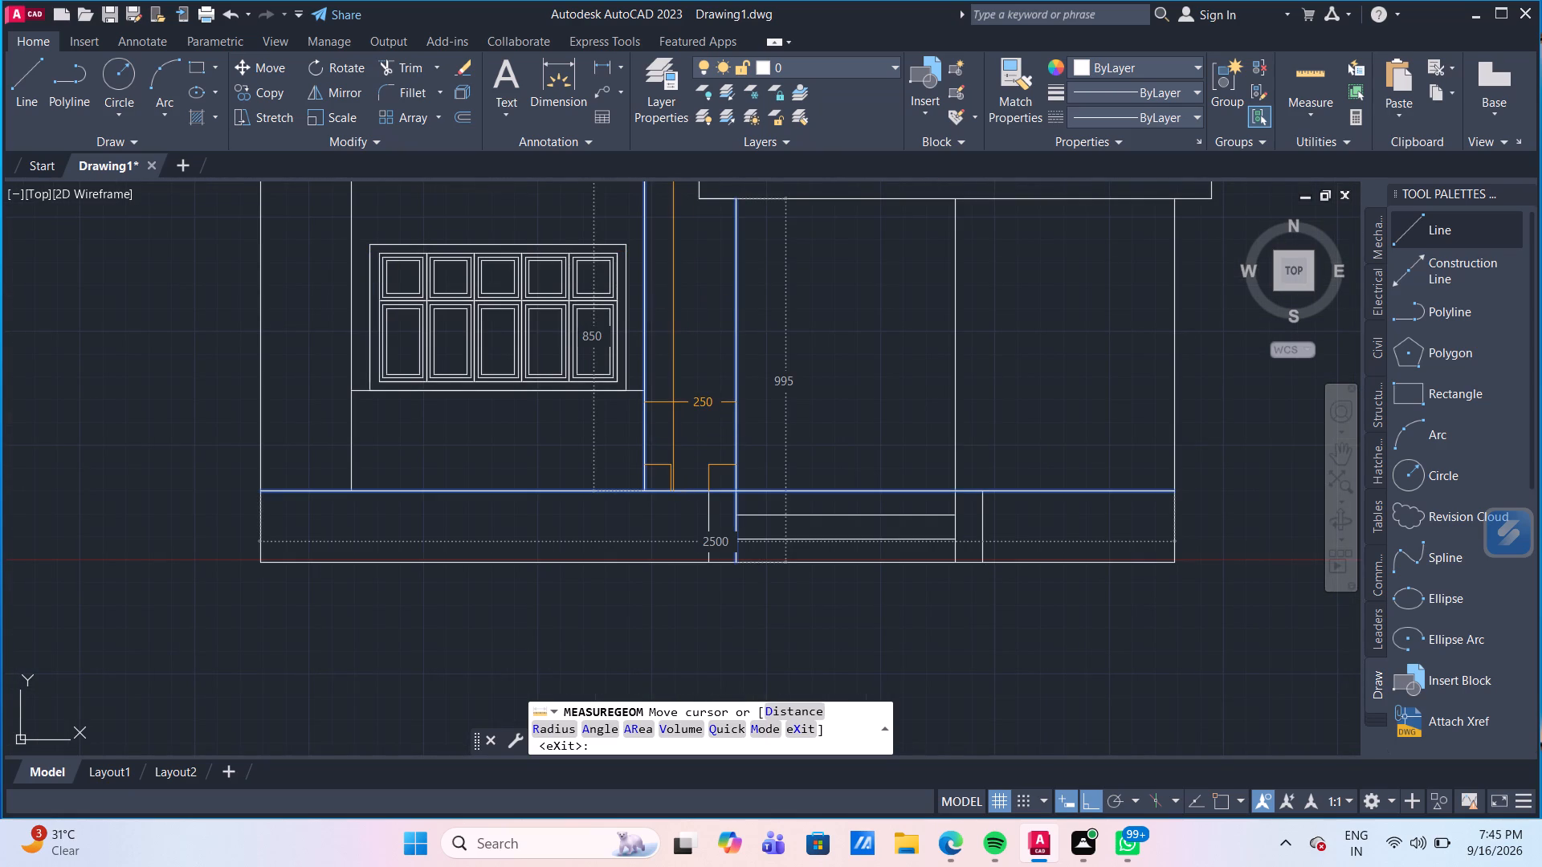
key("Escape")
Move the framed panel-grid window in the left ground-floor bay 50 mm straight up from the new horizontal line.
middle_click_drag(598, 406, 528, 482)
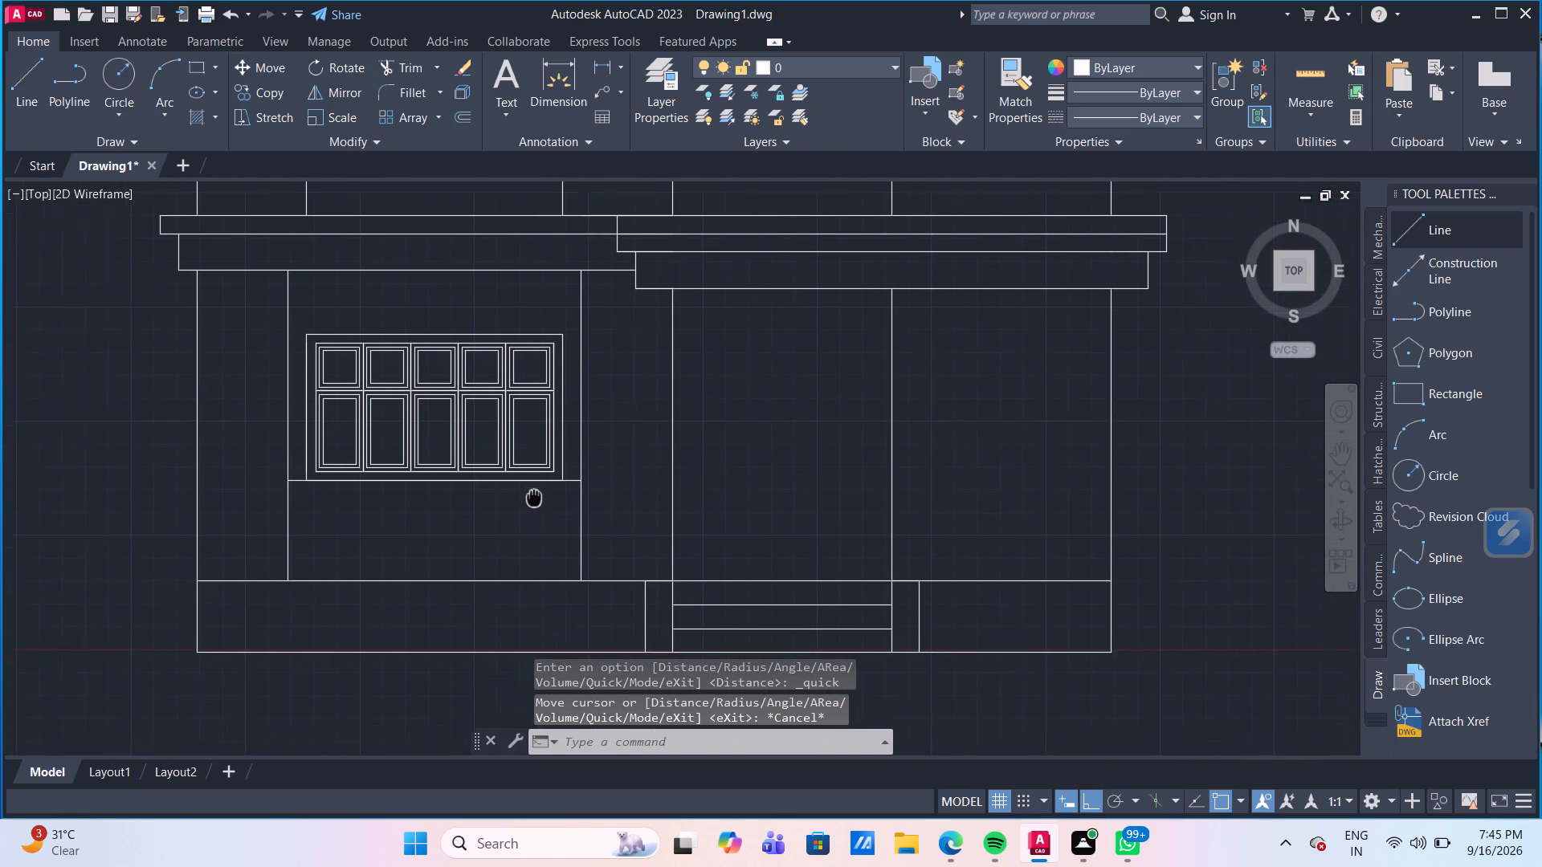
middle_click_drag(528, 482, 528, 481)
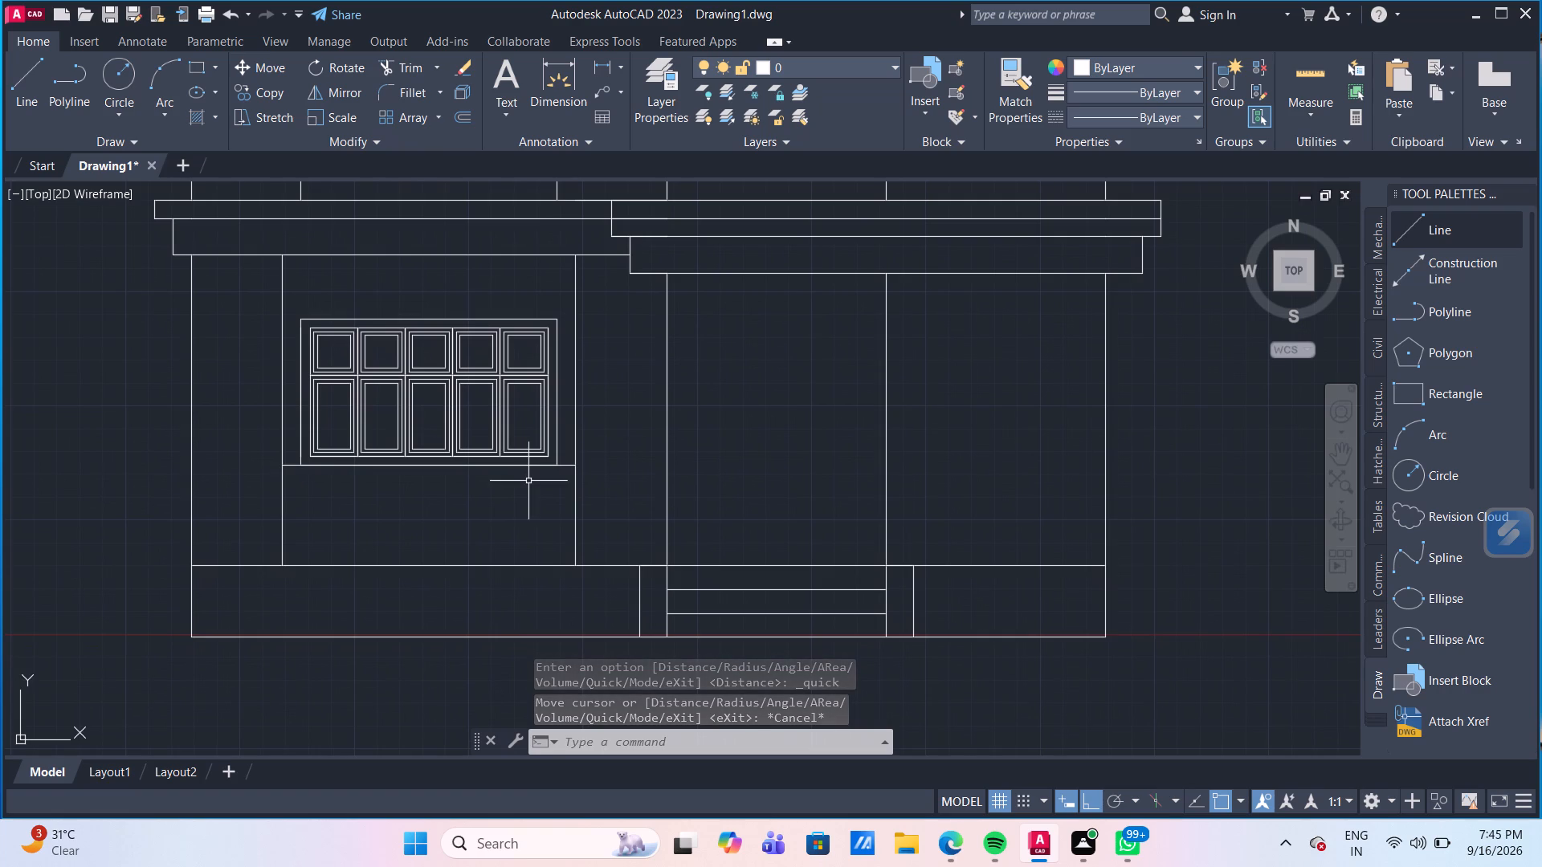
left_click(563, 417)
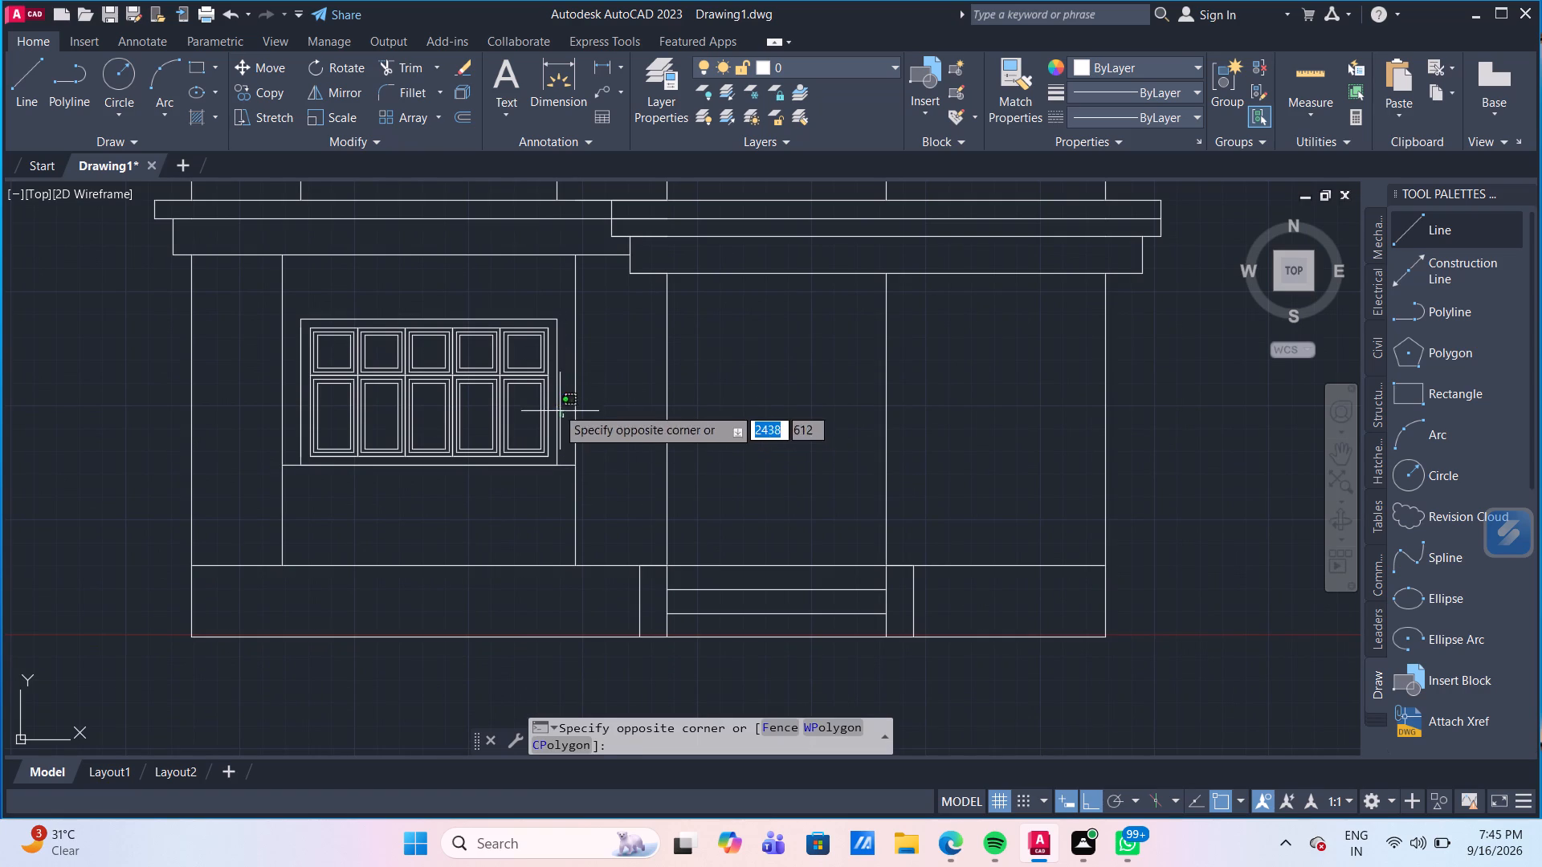
left_click(344, 281)
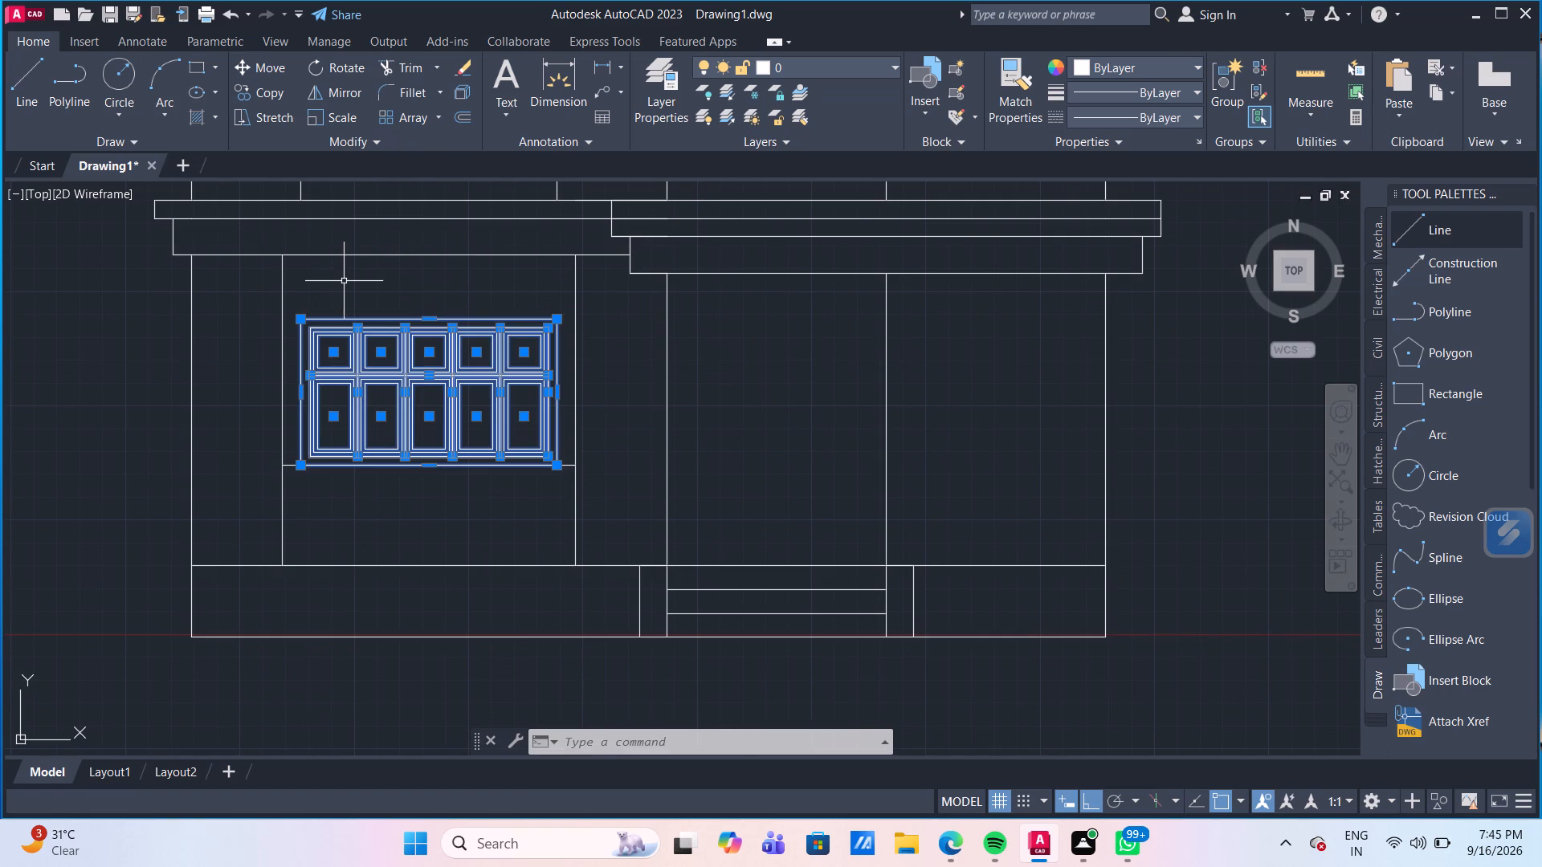
key("m")
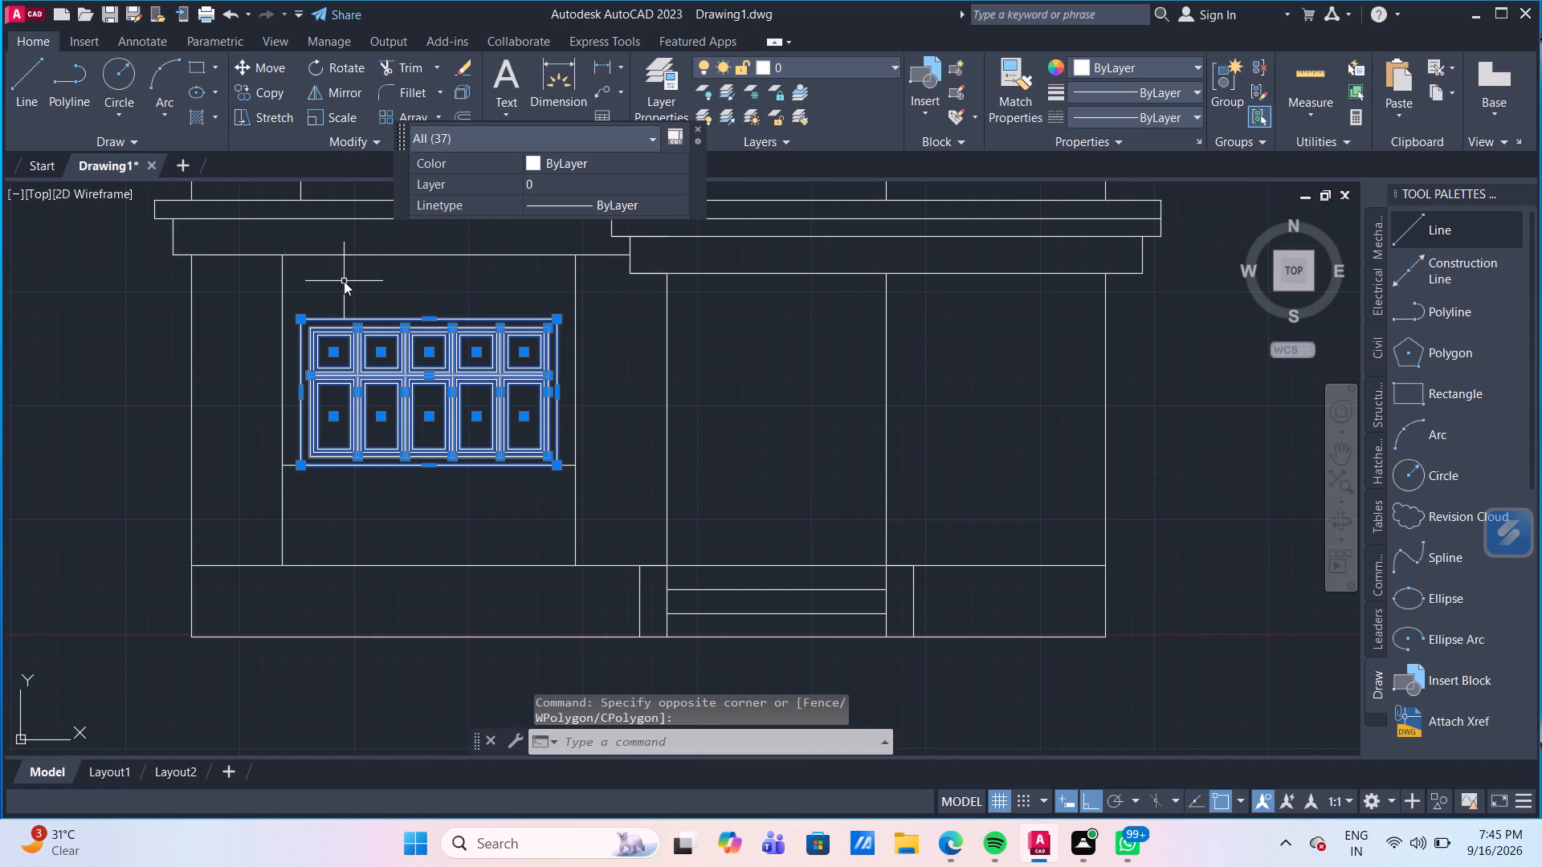
key("Return")
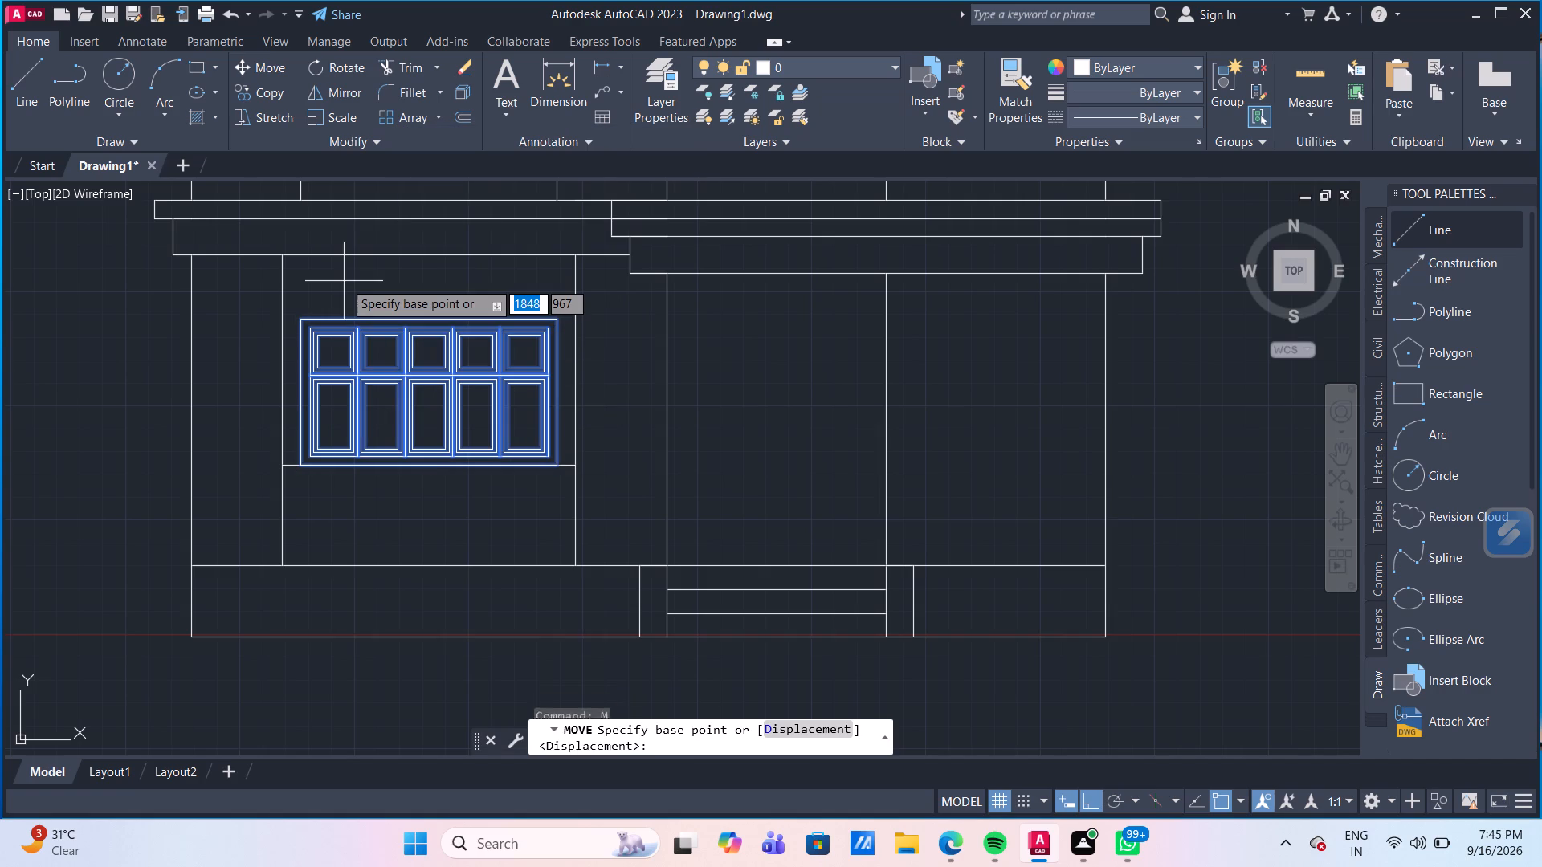
left_click(560, 319)
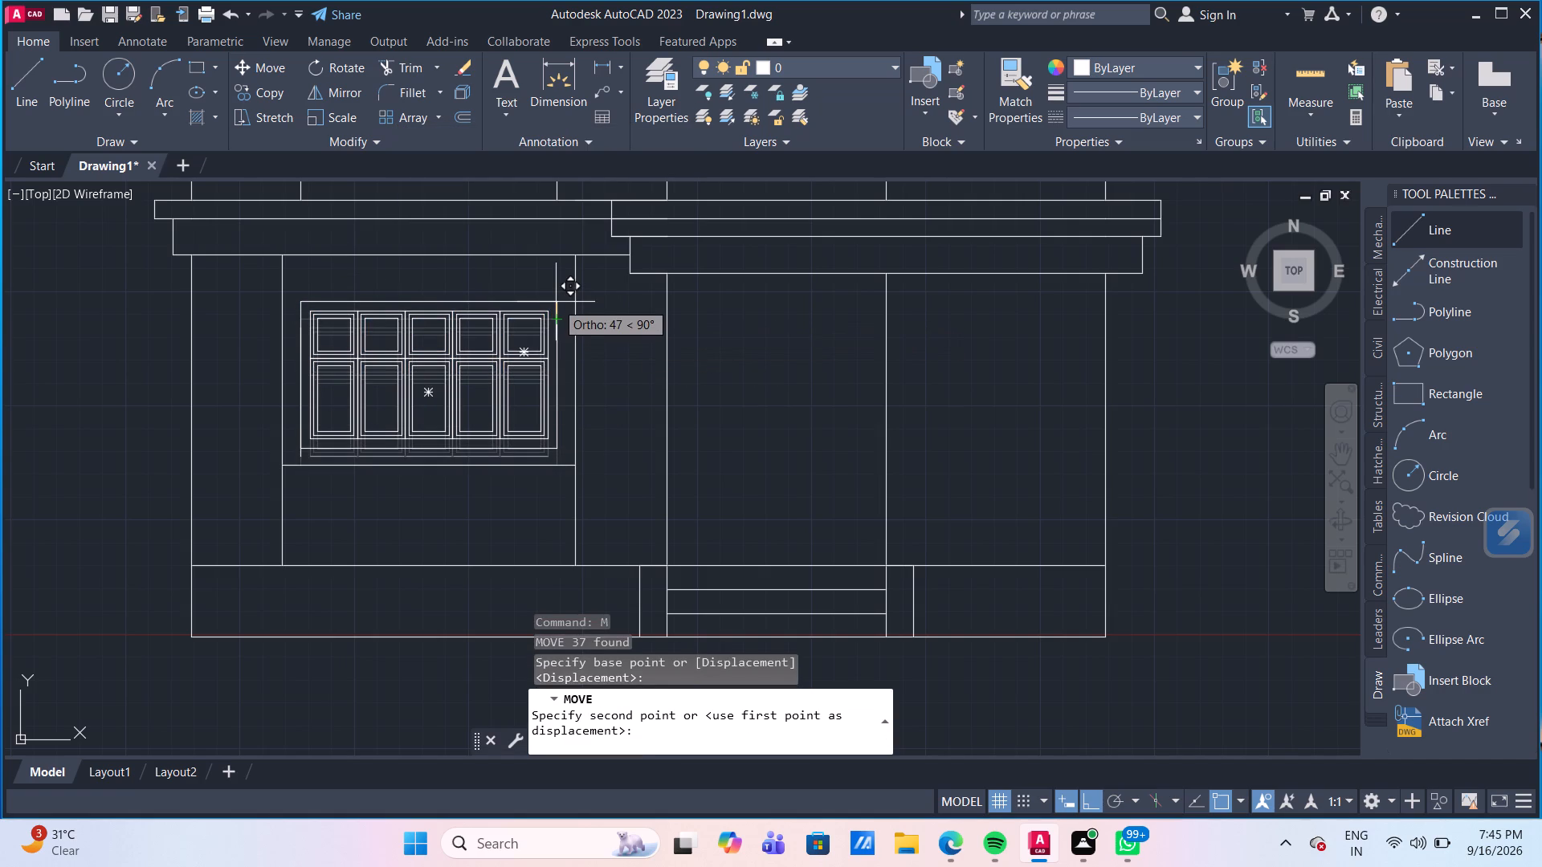
type("50")
key("Return")
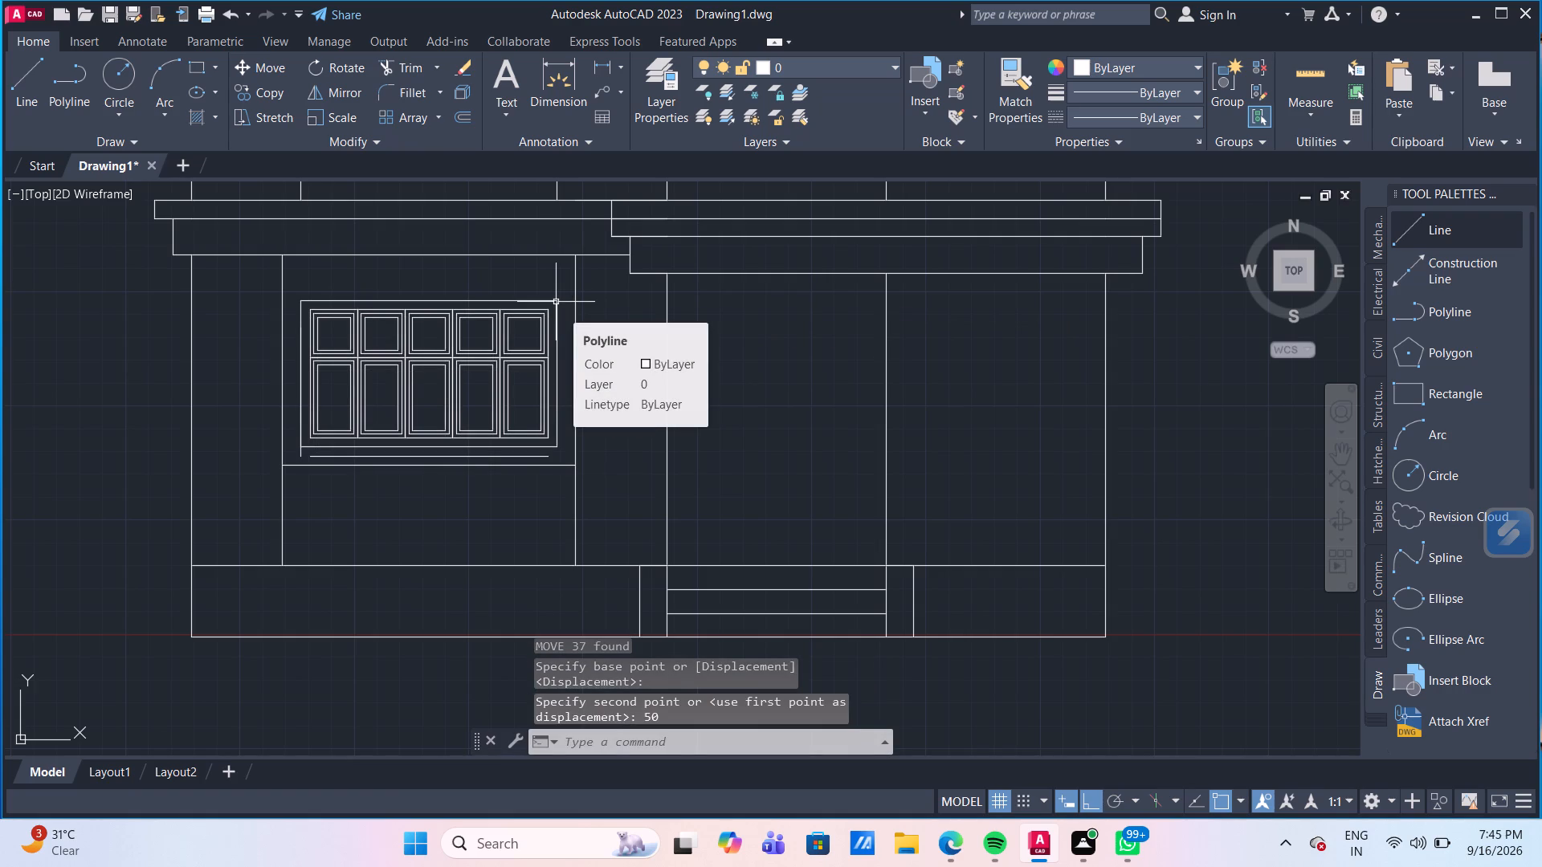
Delete the leftover horizontal line between the window frame's bottom edge and the bay-wide line below it.
scroll(487, 429, "up", 1)
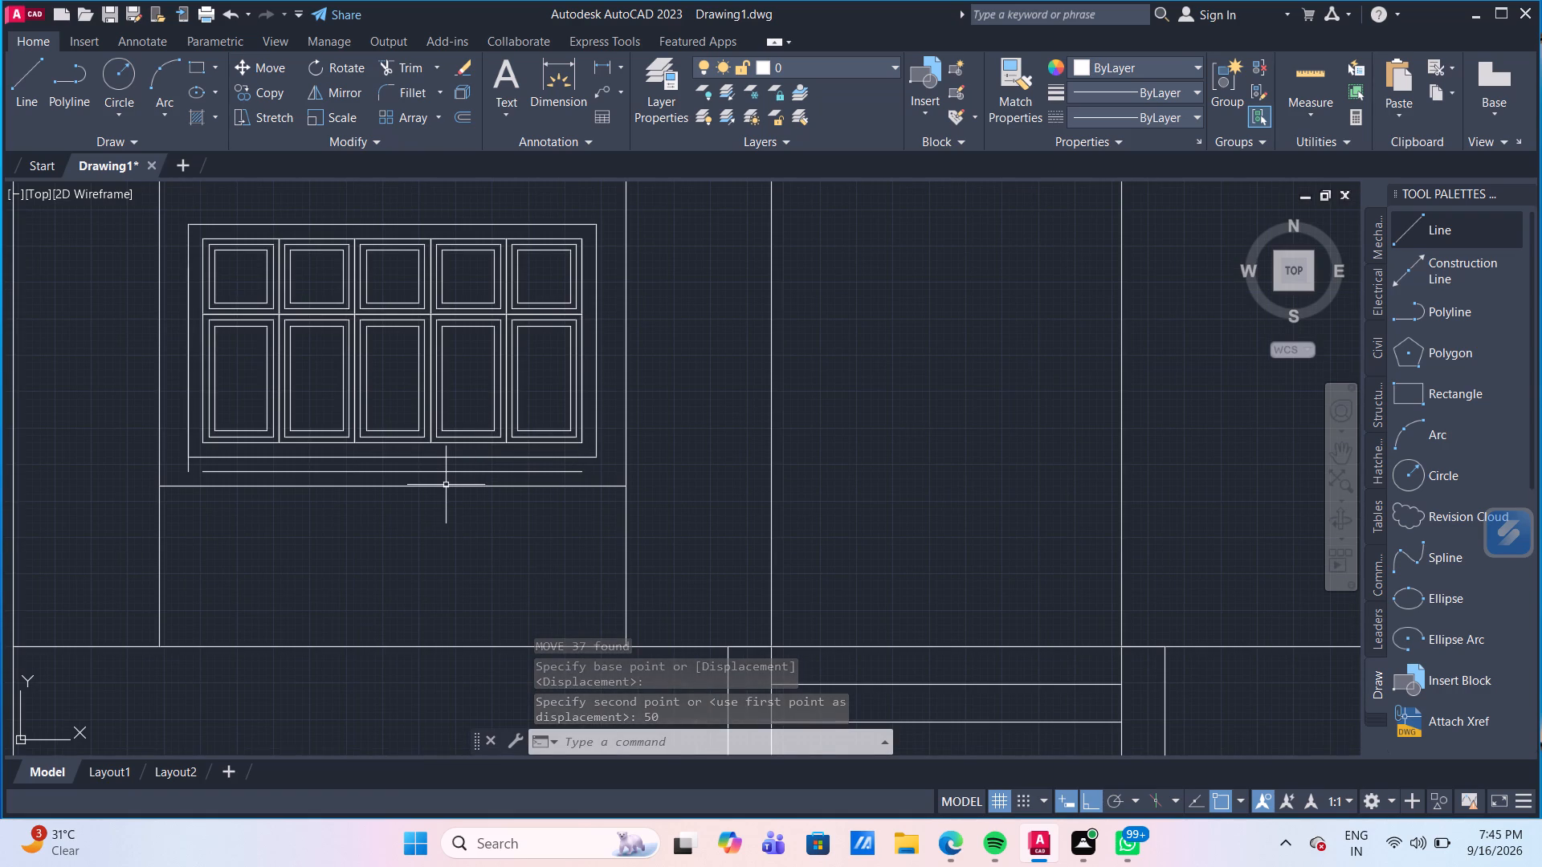
scroll(401, 483, "up", 1)
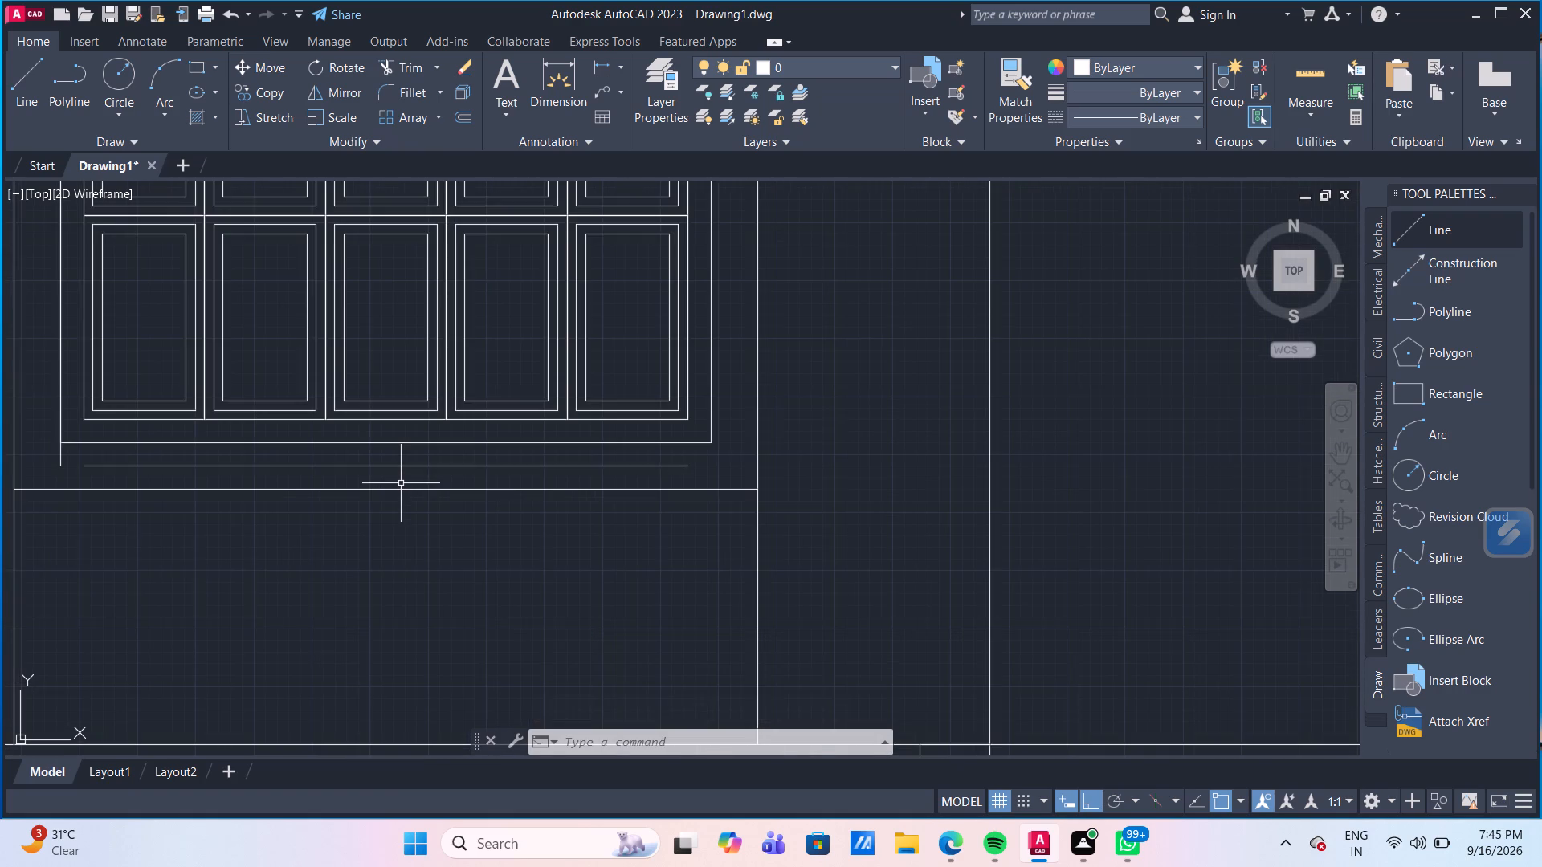
scroll(401, 483, "down", 1)
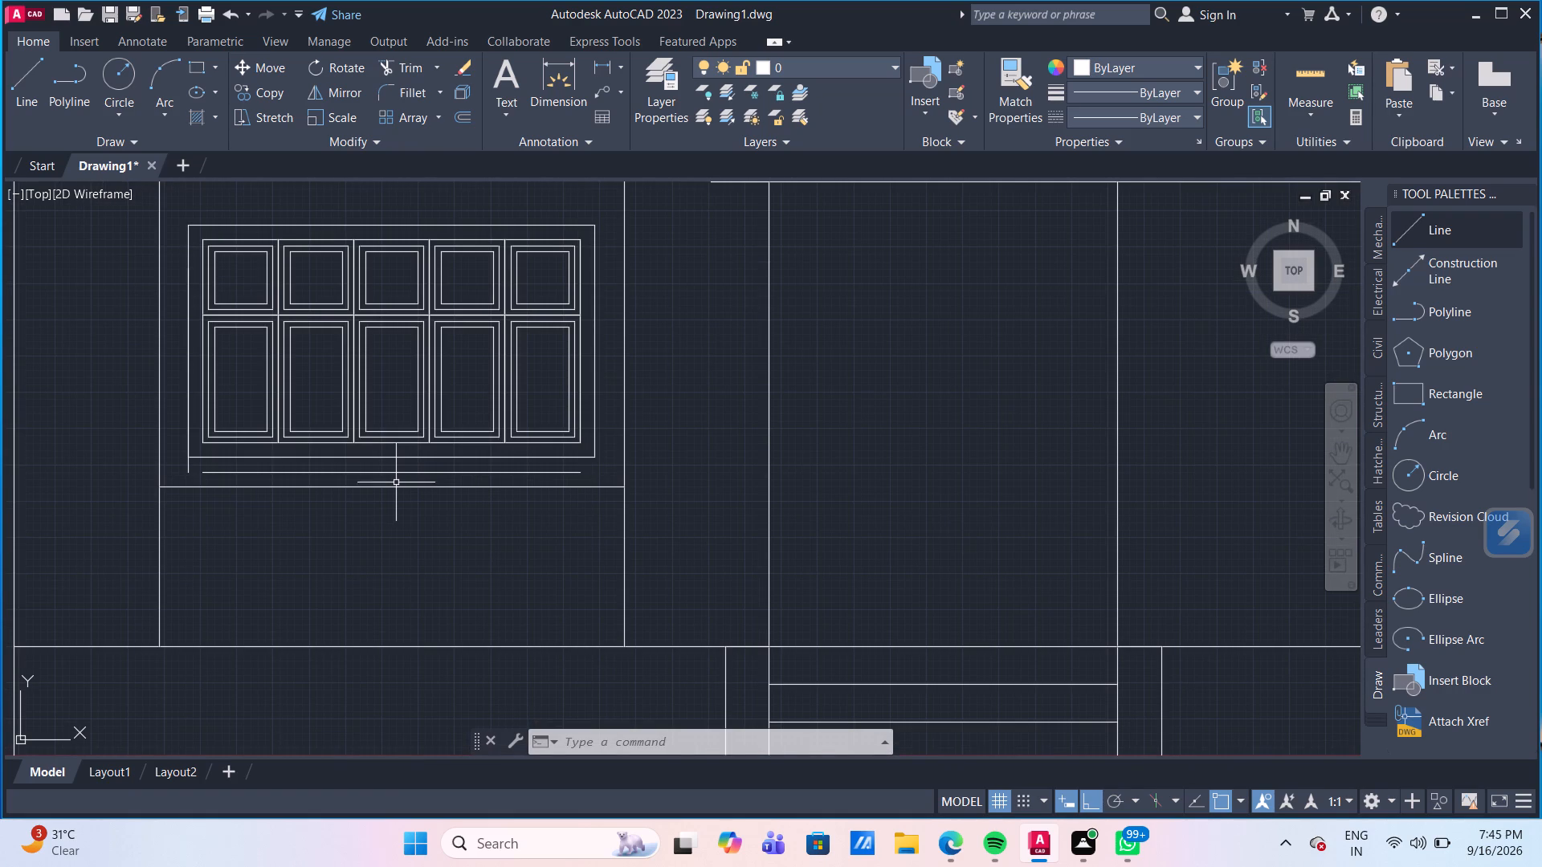
scroll(384, 469, "up", 1)
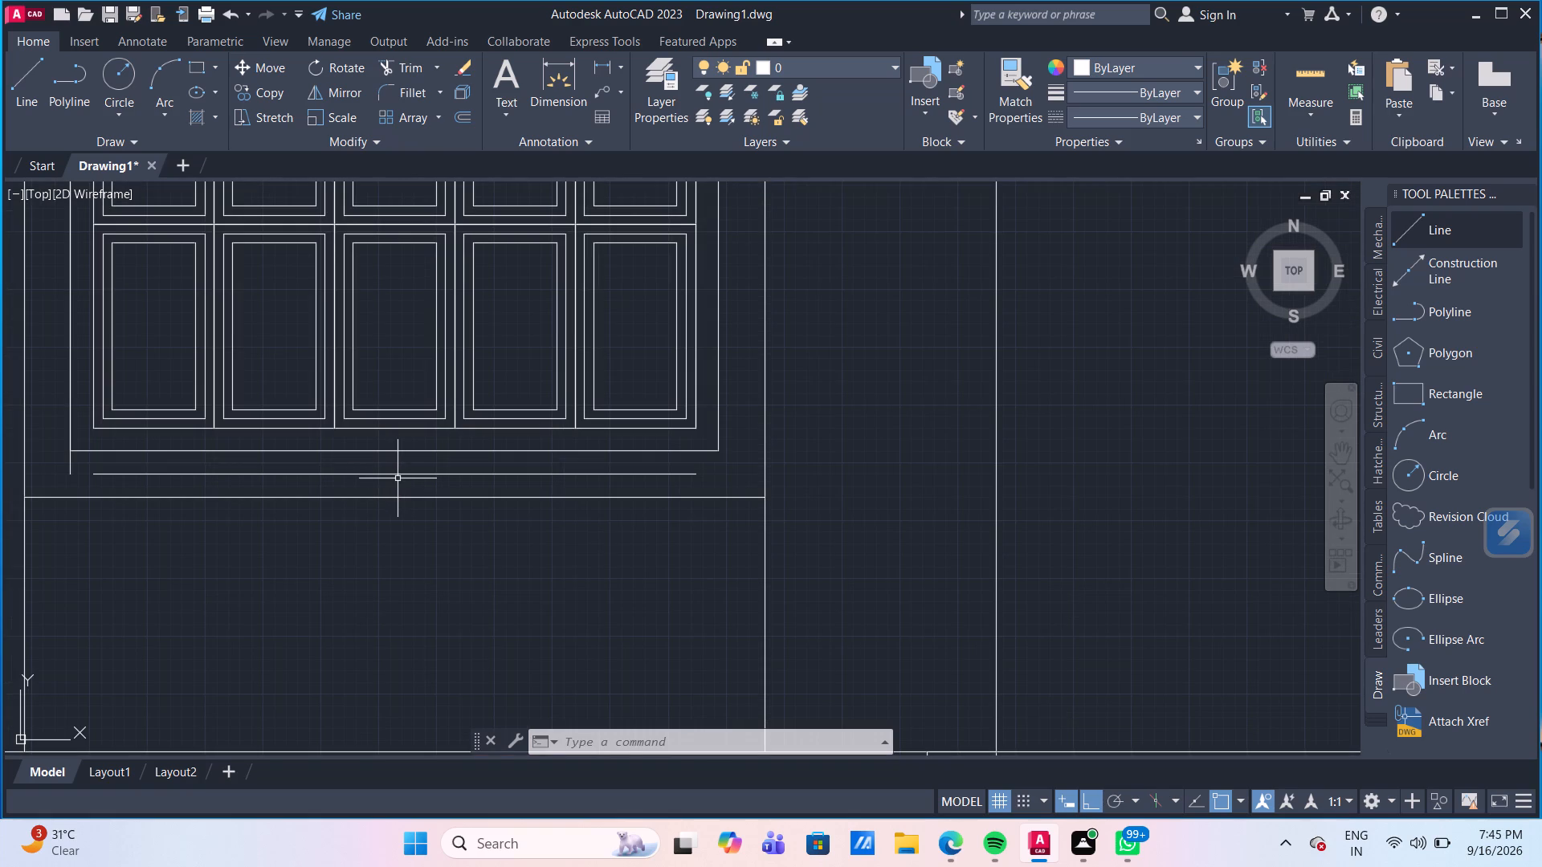
left_click(394, 474)
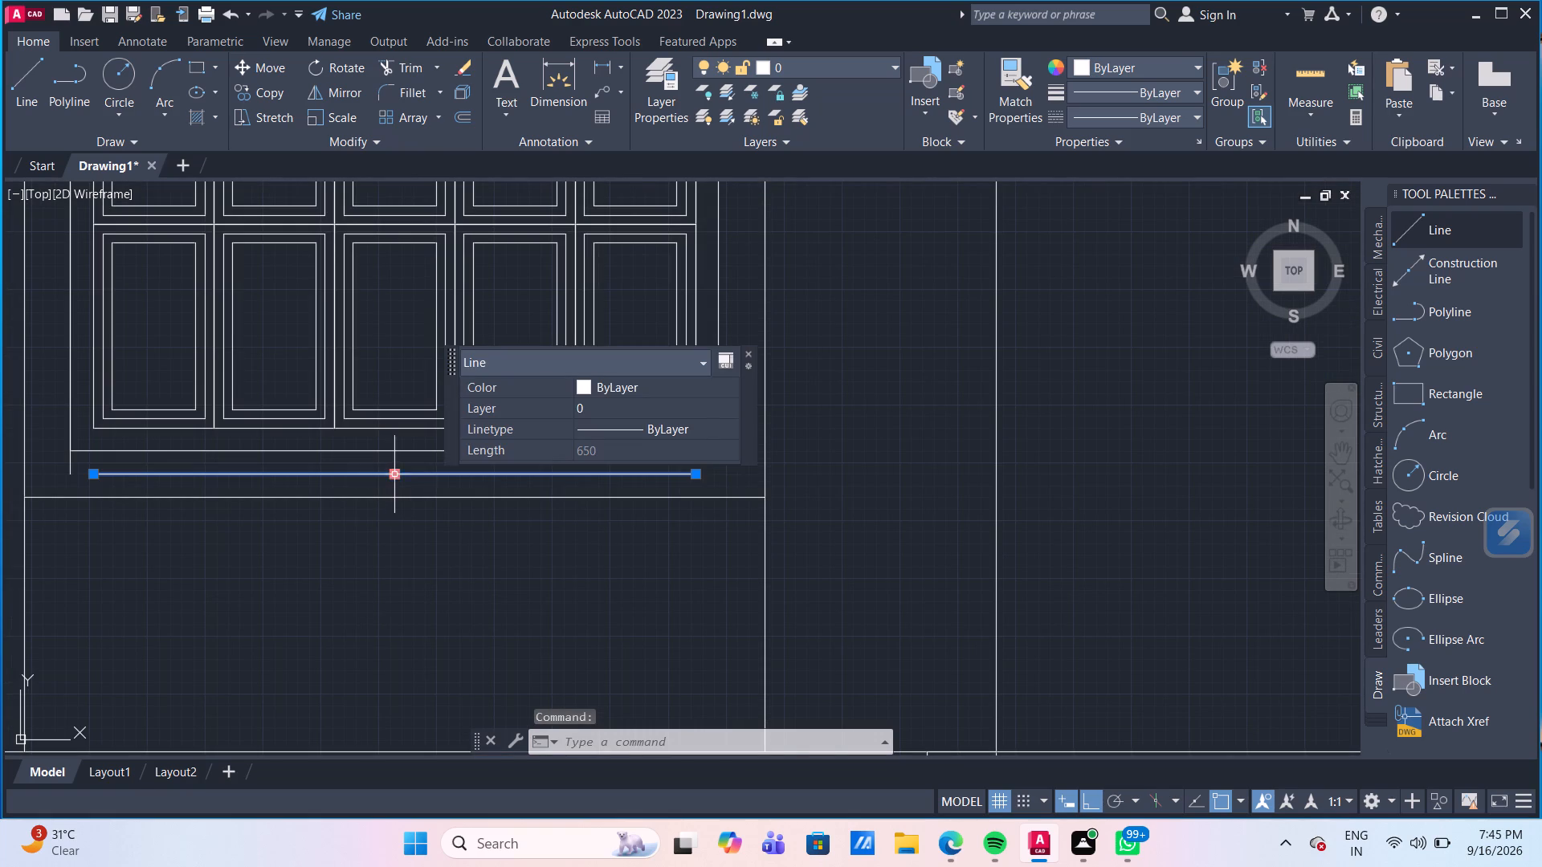
scroll(413, 573, "down", 1)
key("Delete")
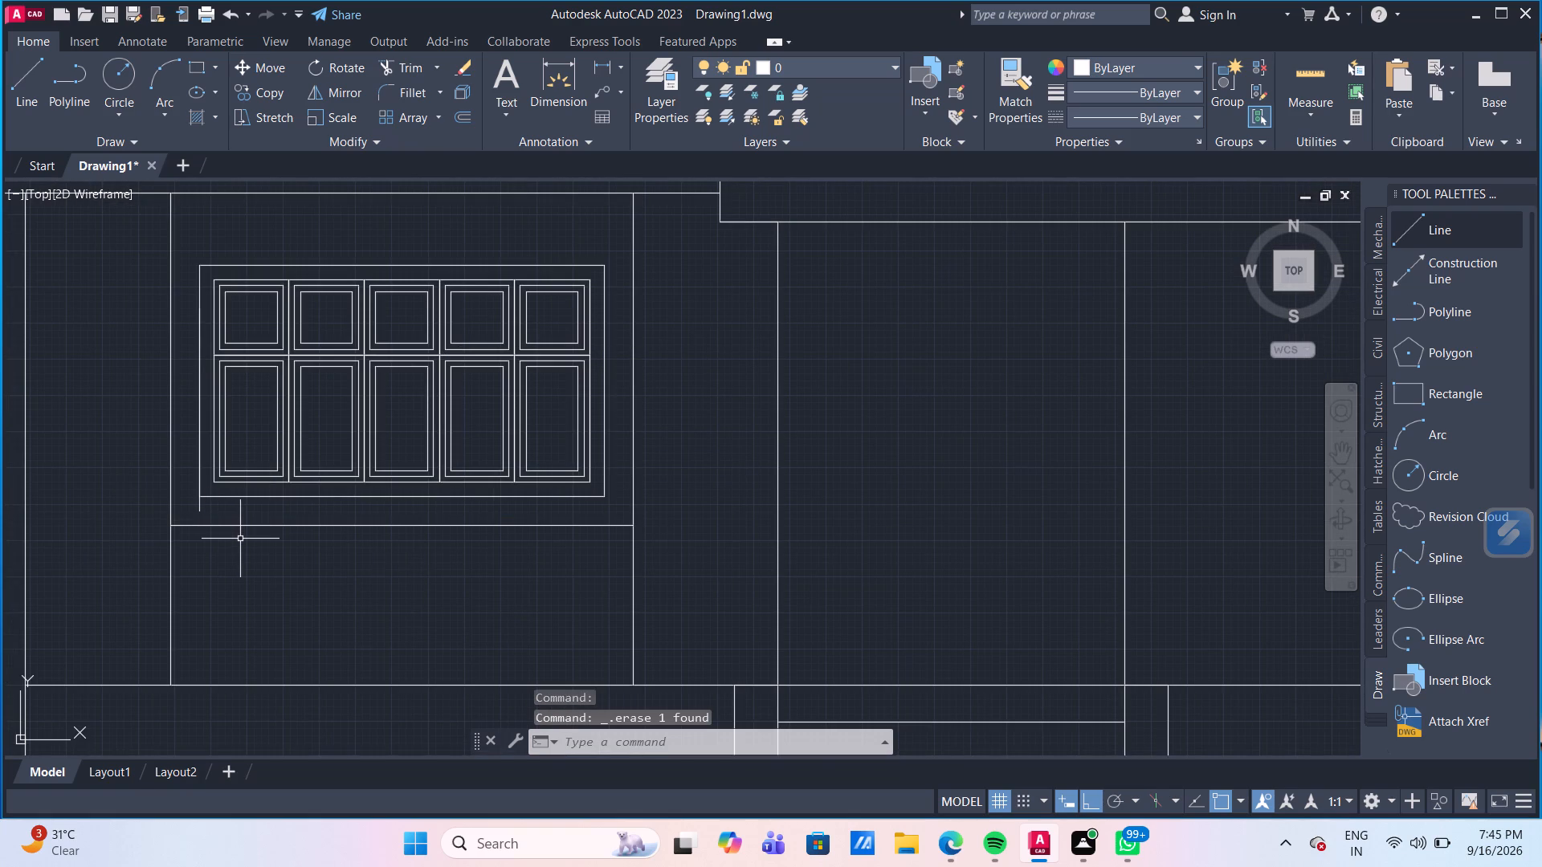
Trim the short vertical stub projecting below the window frame's lower-left corner.
type("RE")
key("BackSpace")
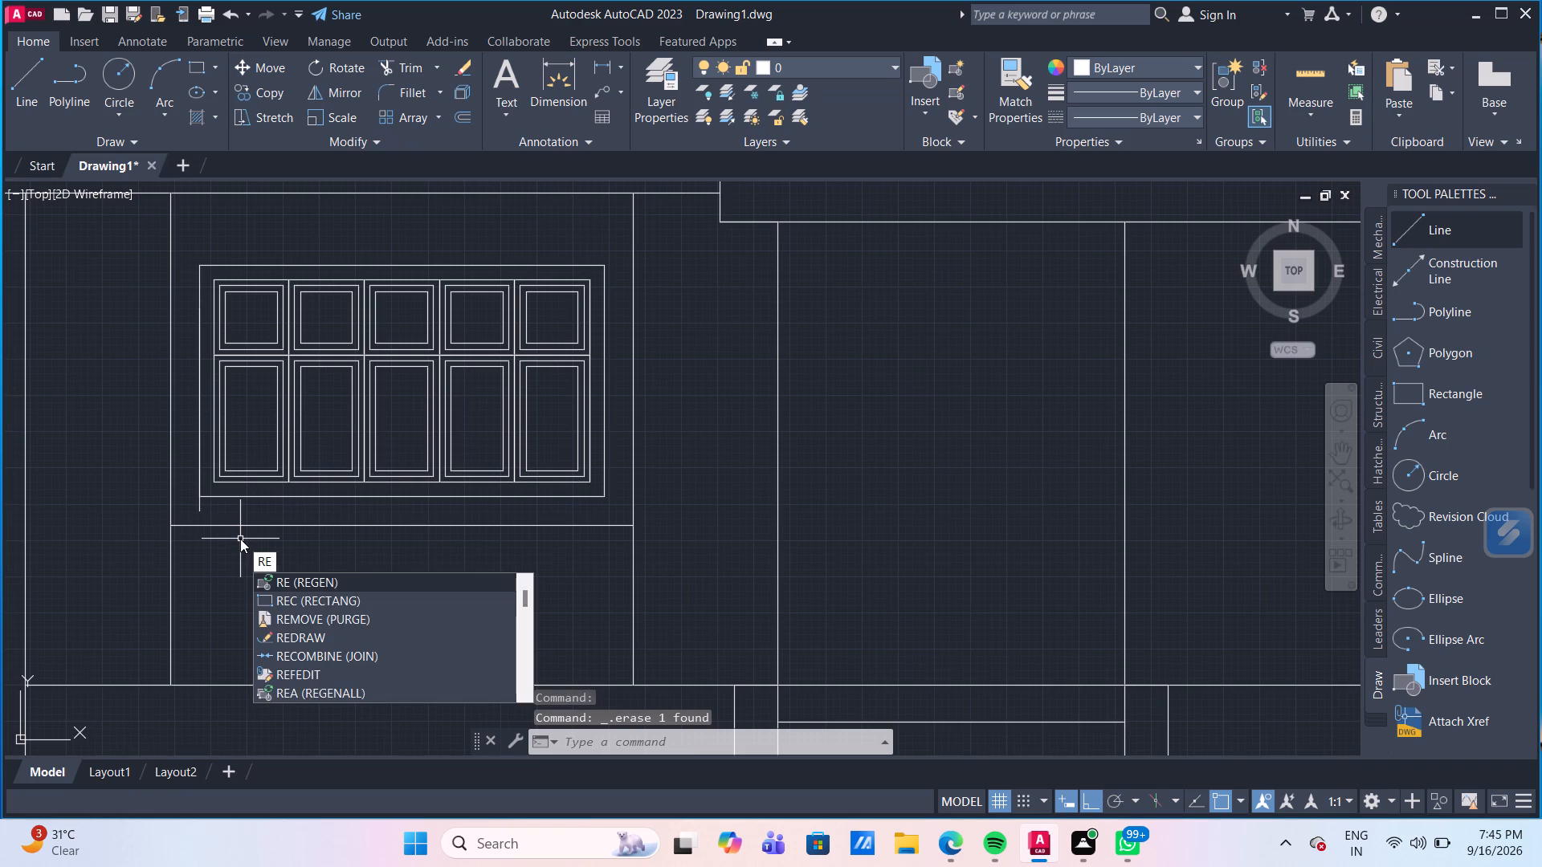
key("BackSpace")
type("TR")
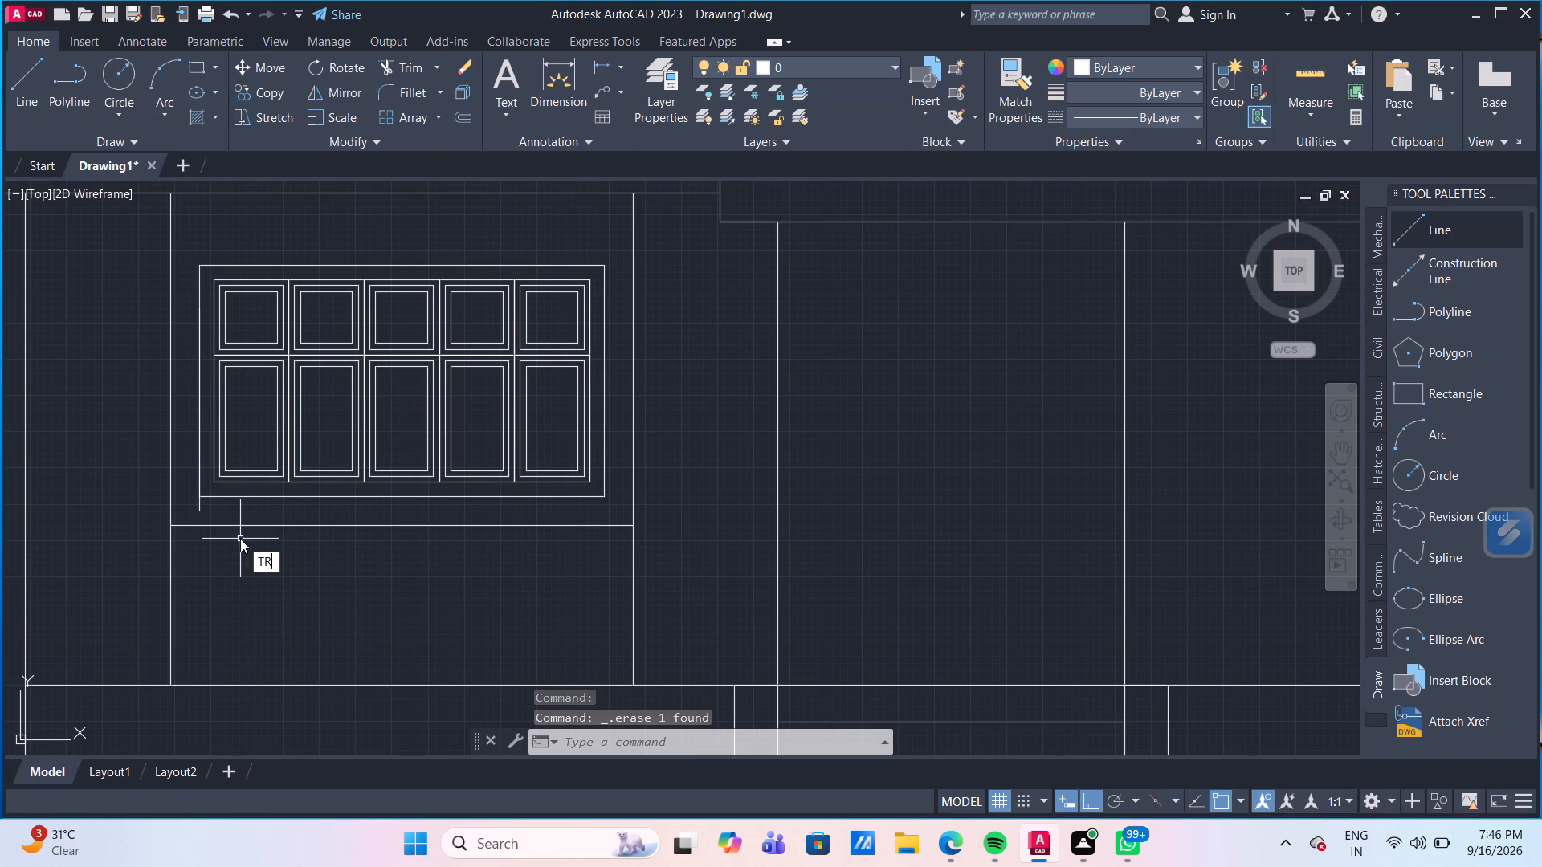
key("Return")
left_click(202, 507)
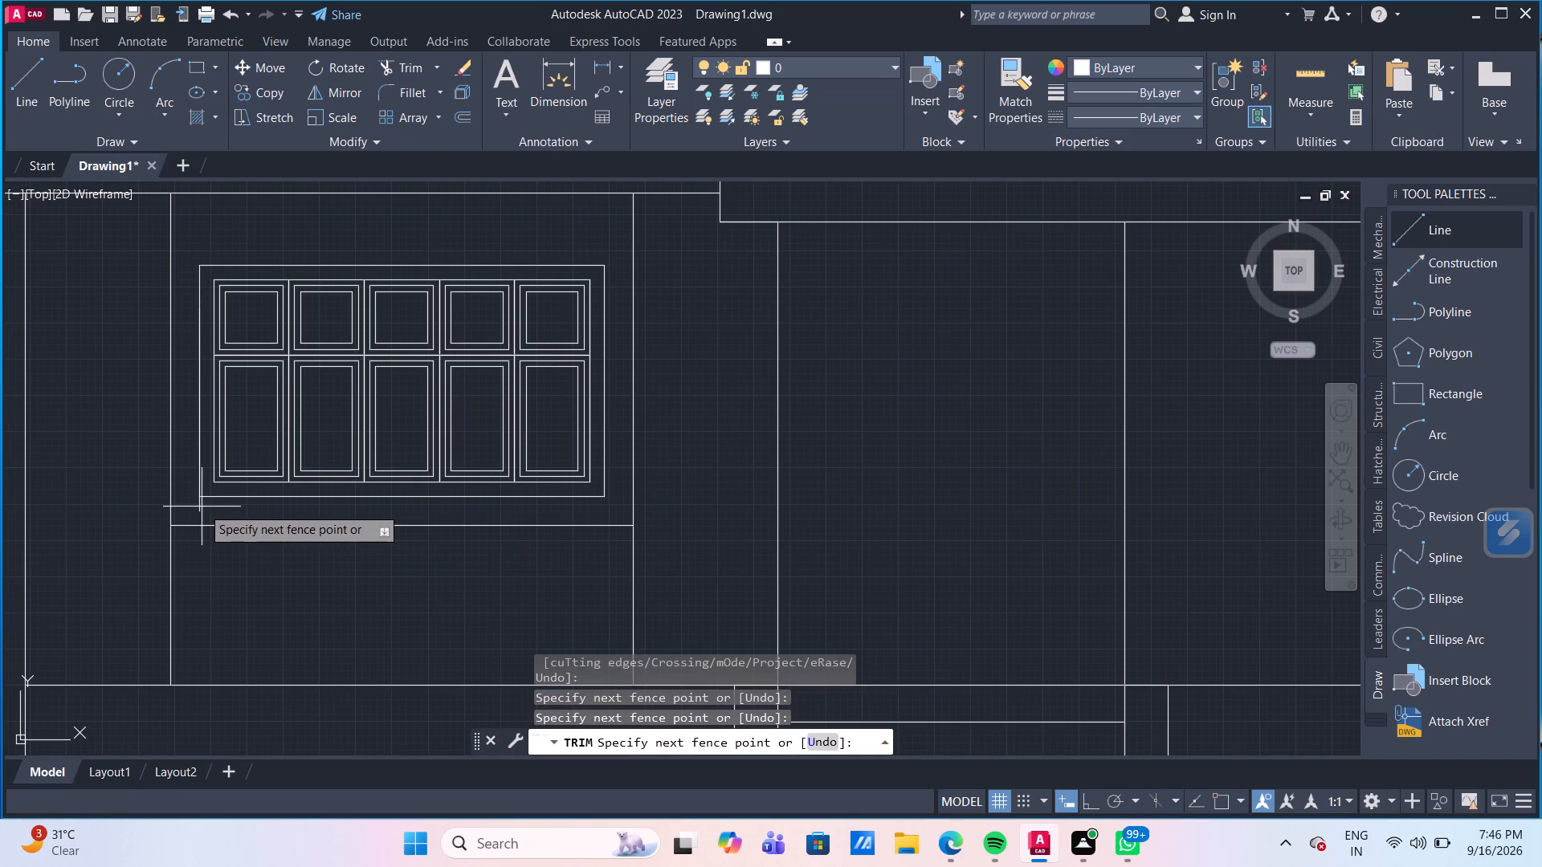
left_click(190, 499)
key("Escape")
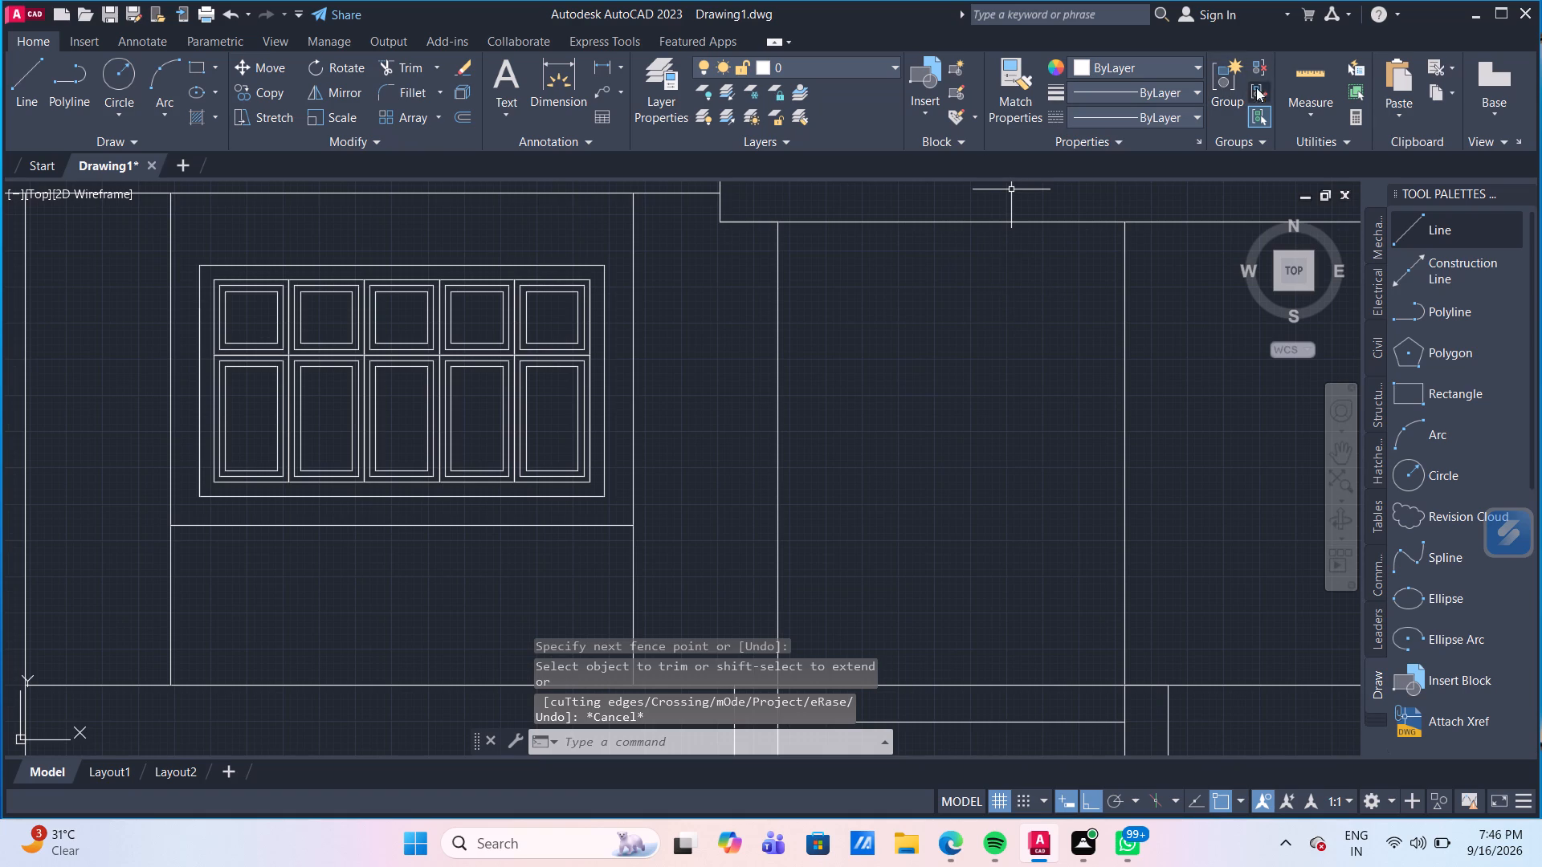
Measure the rectangular area beneath the window in the left ground-floor bay.
left_click(1324, 68)
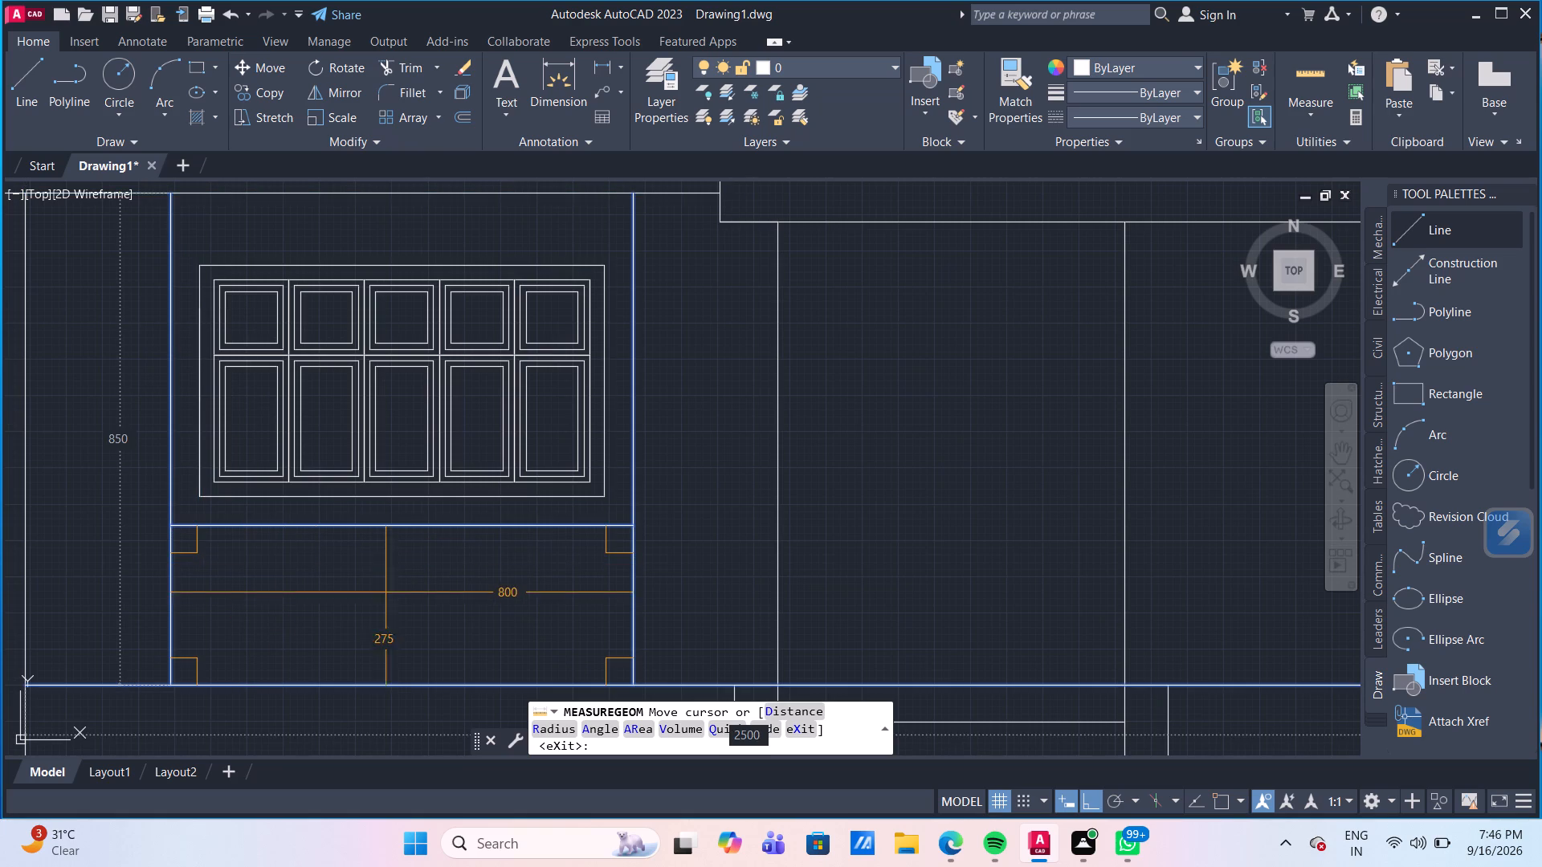
key("Escape")
Offset the bay-wide horizontal line beneath the left ground-floor window 50 mm upward.
scroll(406, 589, "down", 3)
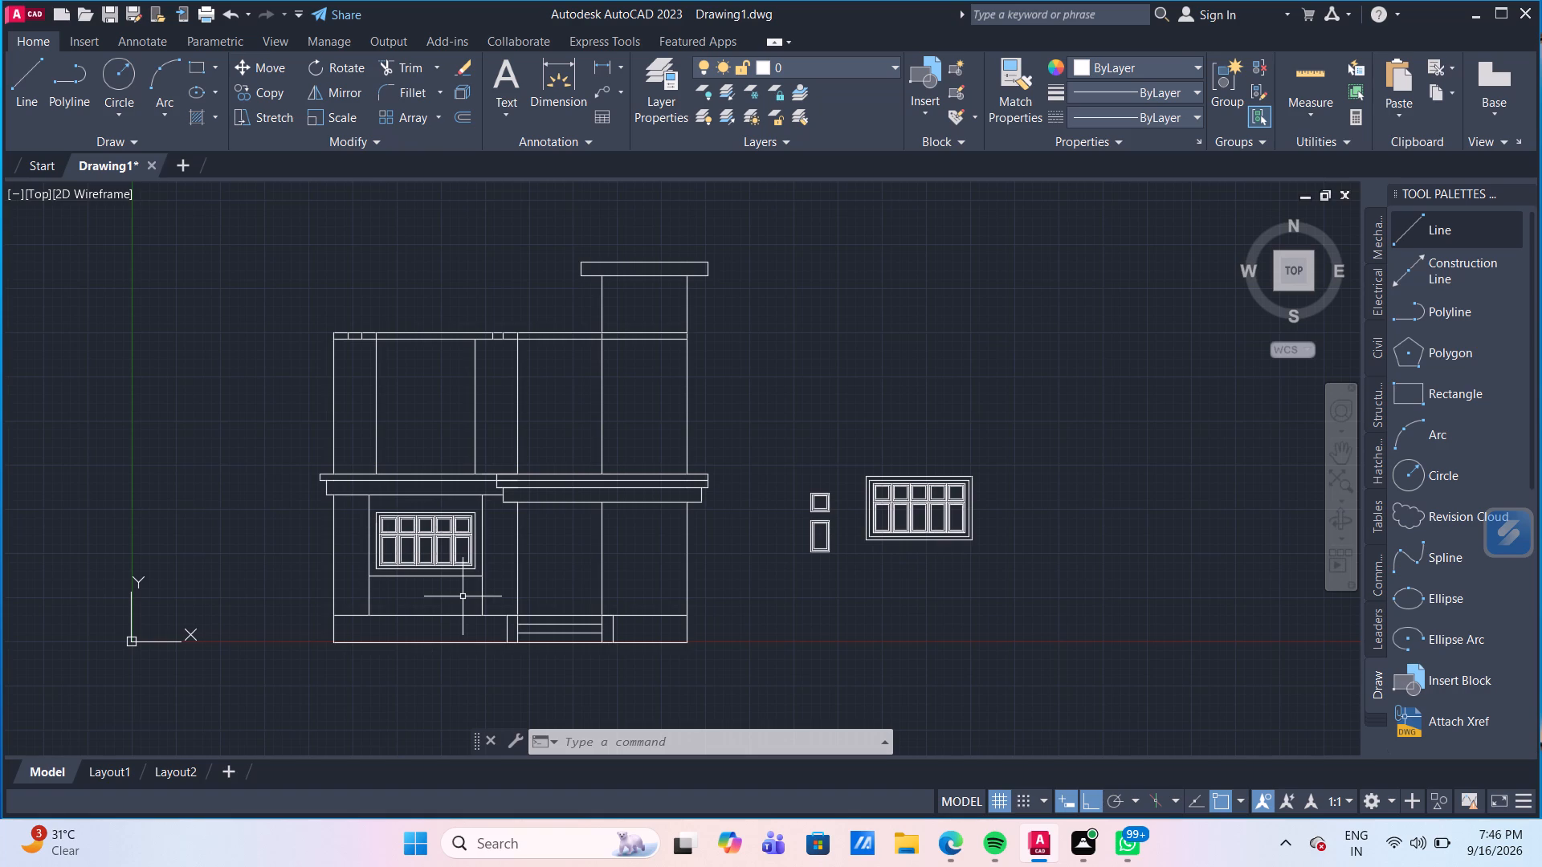
scroll(463, 596, "up", 3)
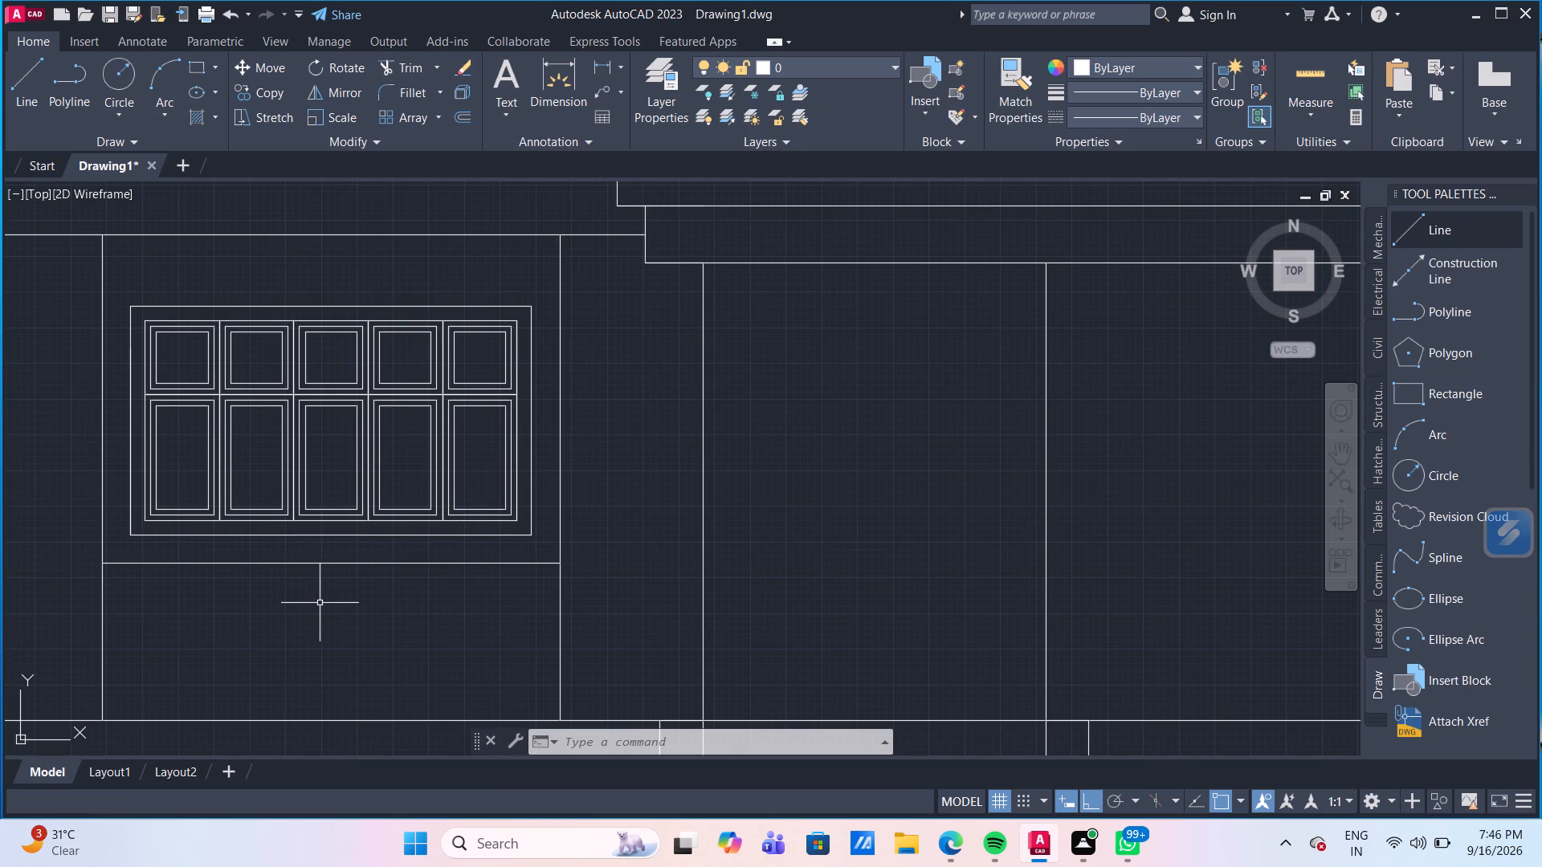
scroll(320, 604, "up", 1)
key("o")
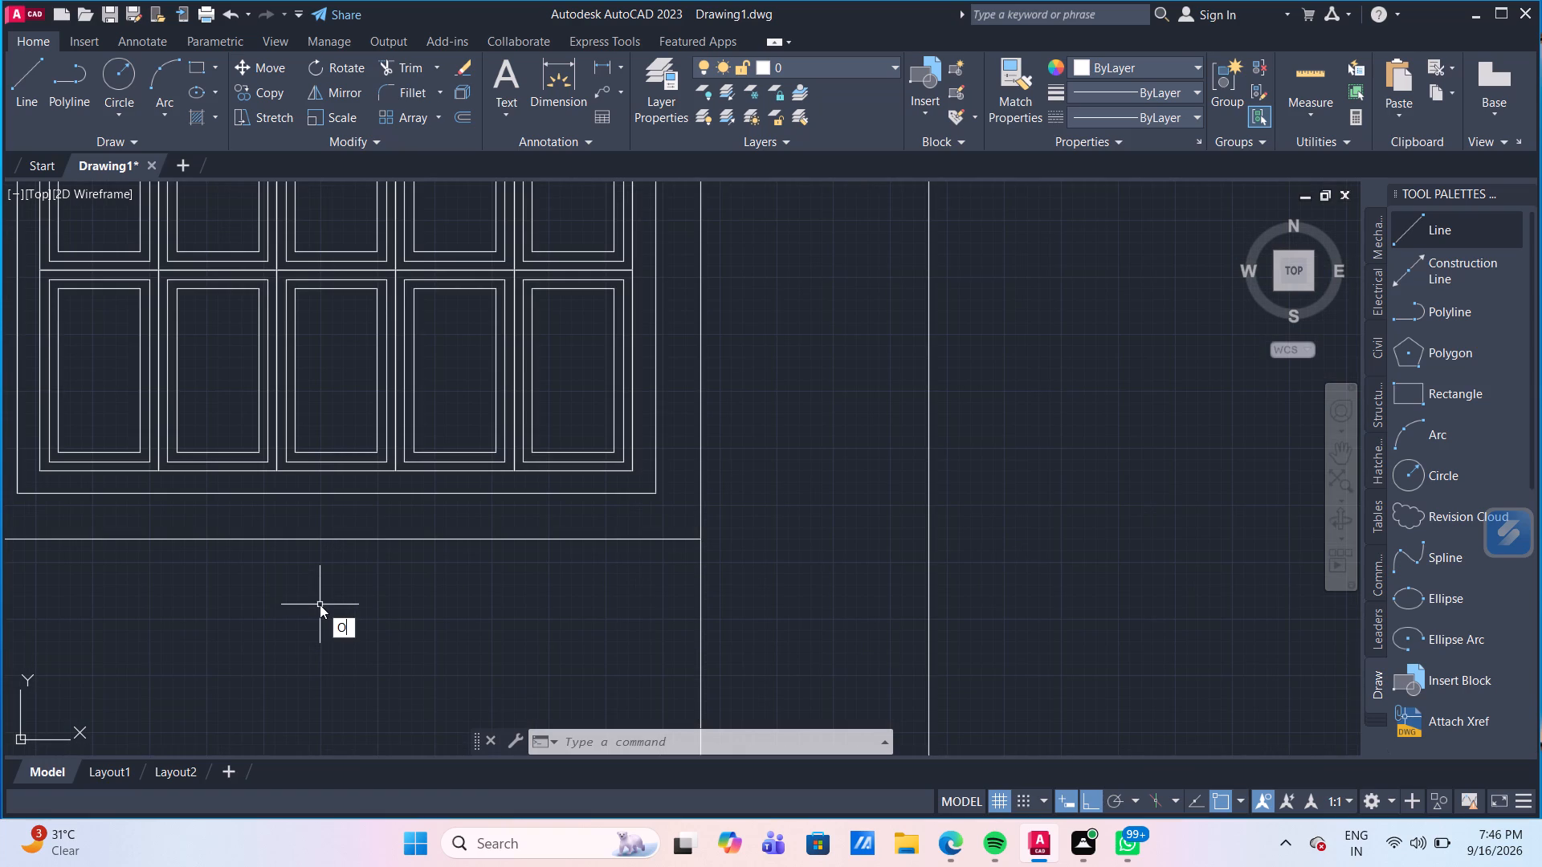
key("Return")
type("50")
key("Return")
scroll(373, 608, "down", 1)
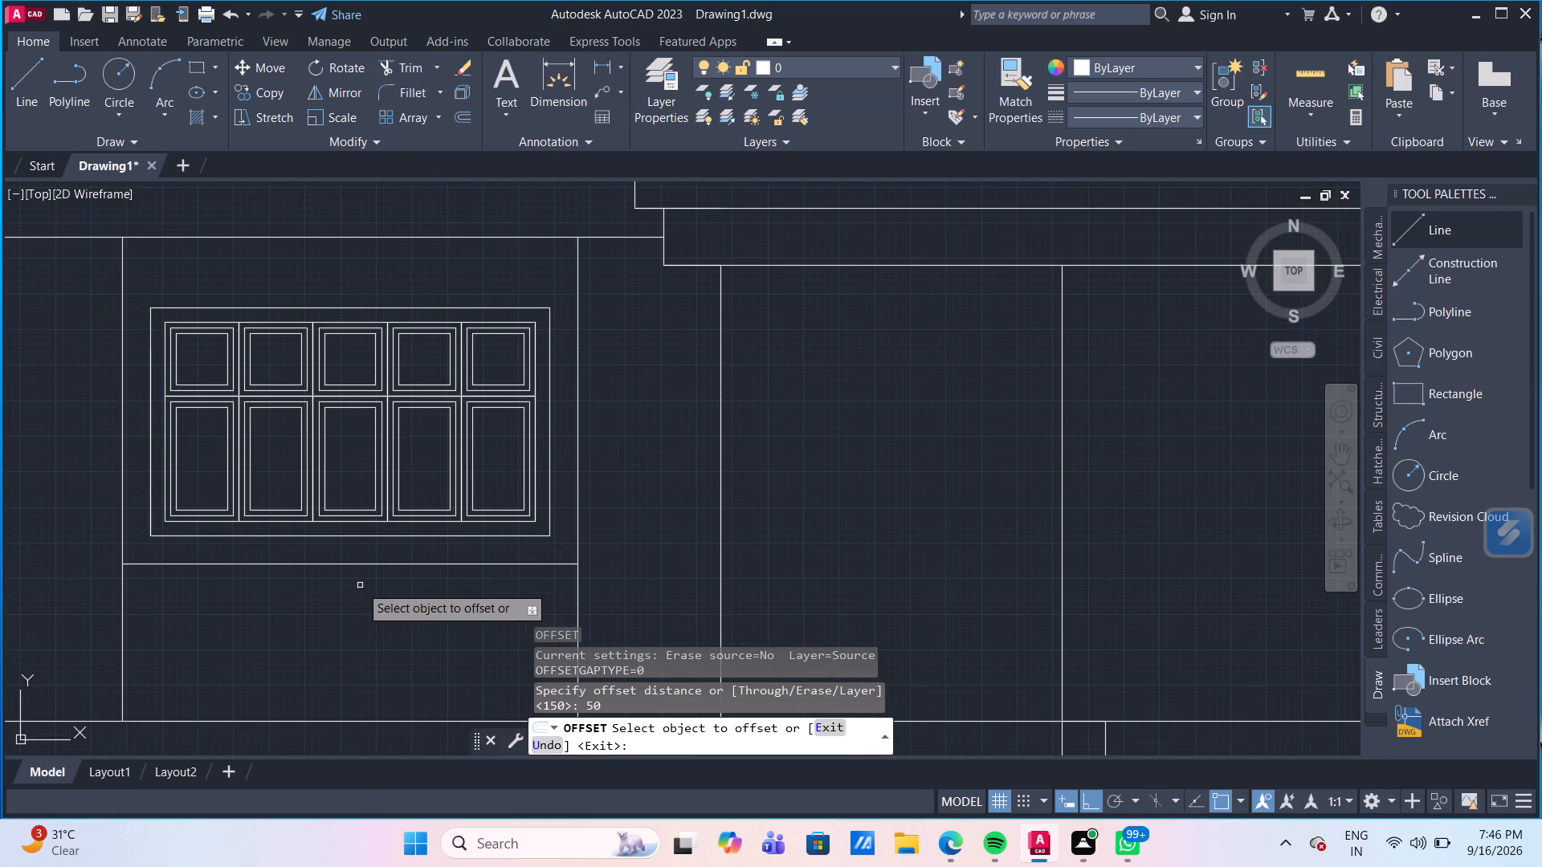
left_click(362, 564)
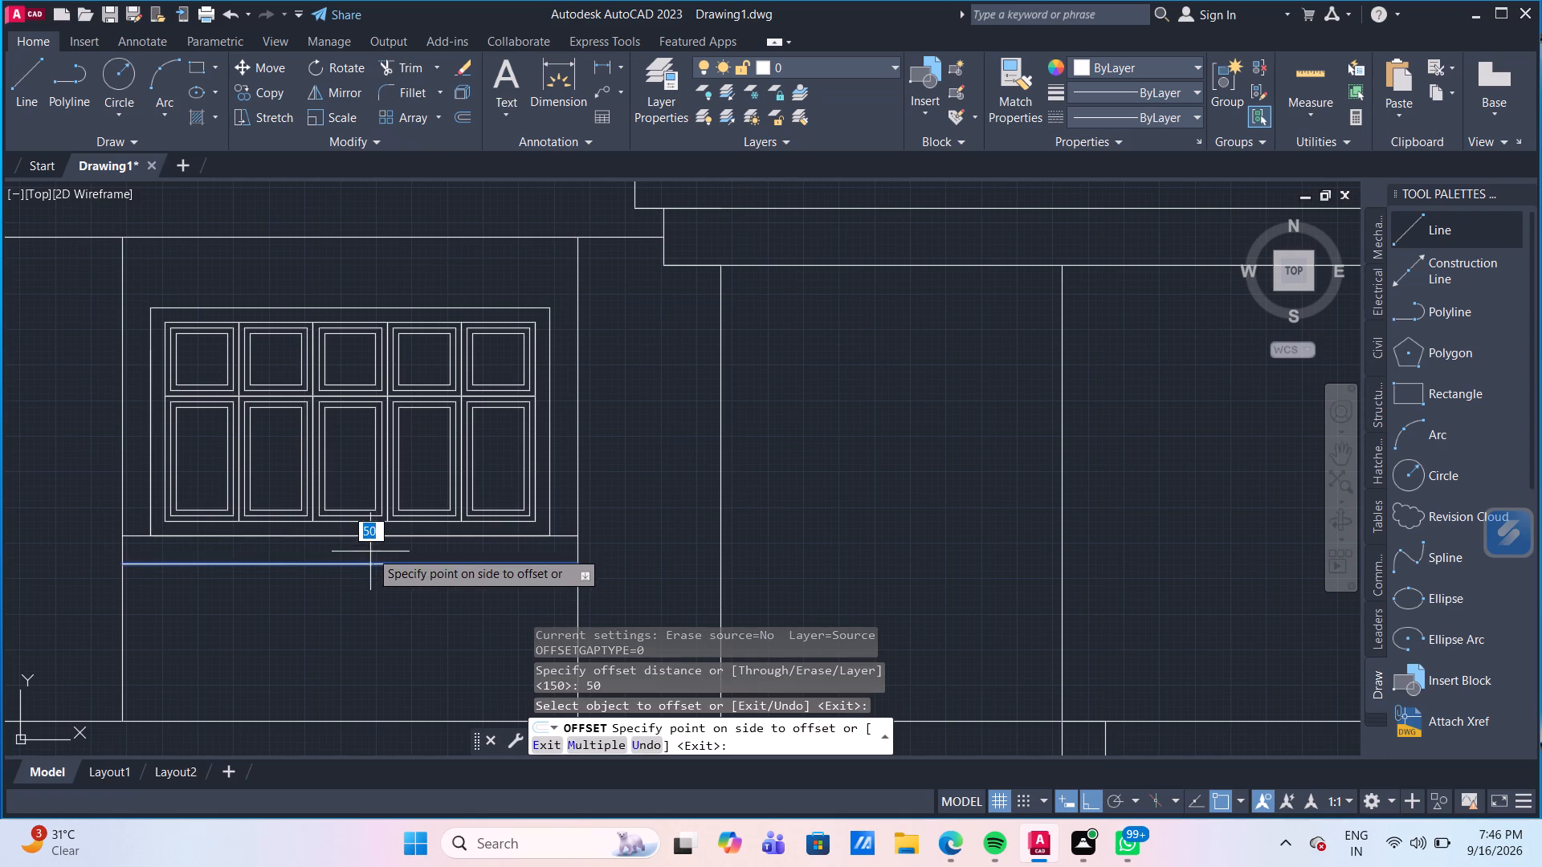
left_click(371, 550)
scroll(383, 609, "down", 2)
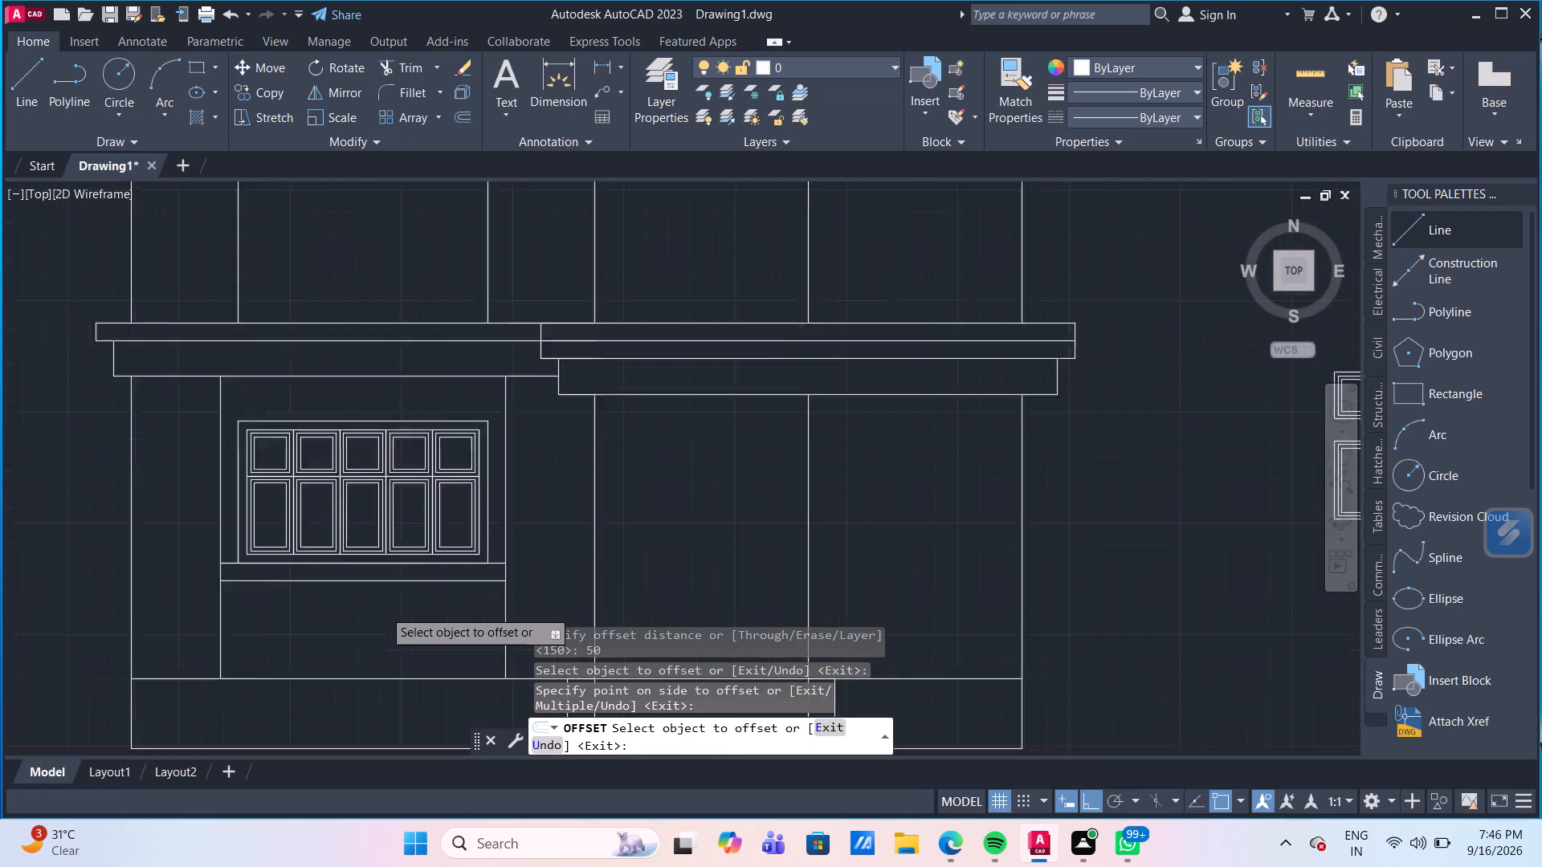
scroll(383, 609, "down", 1)
scroll(447, 596, "up", 1)
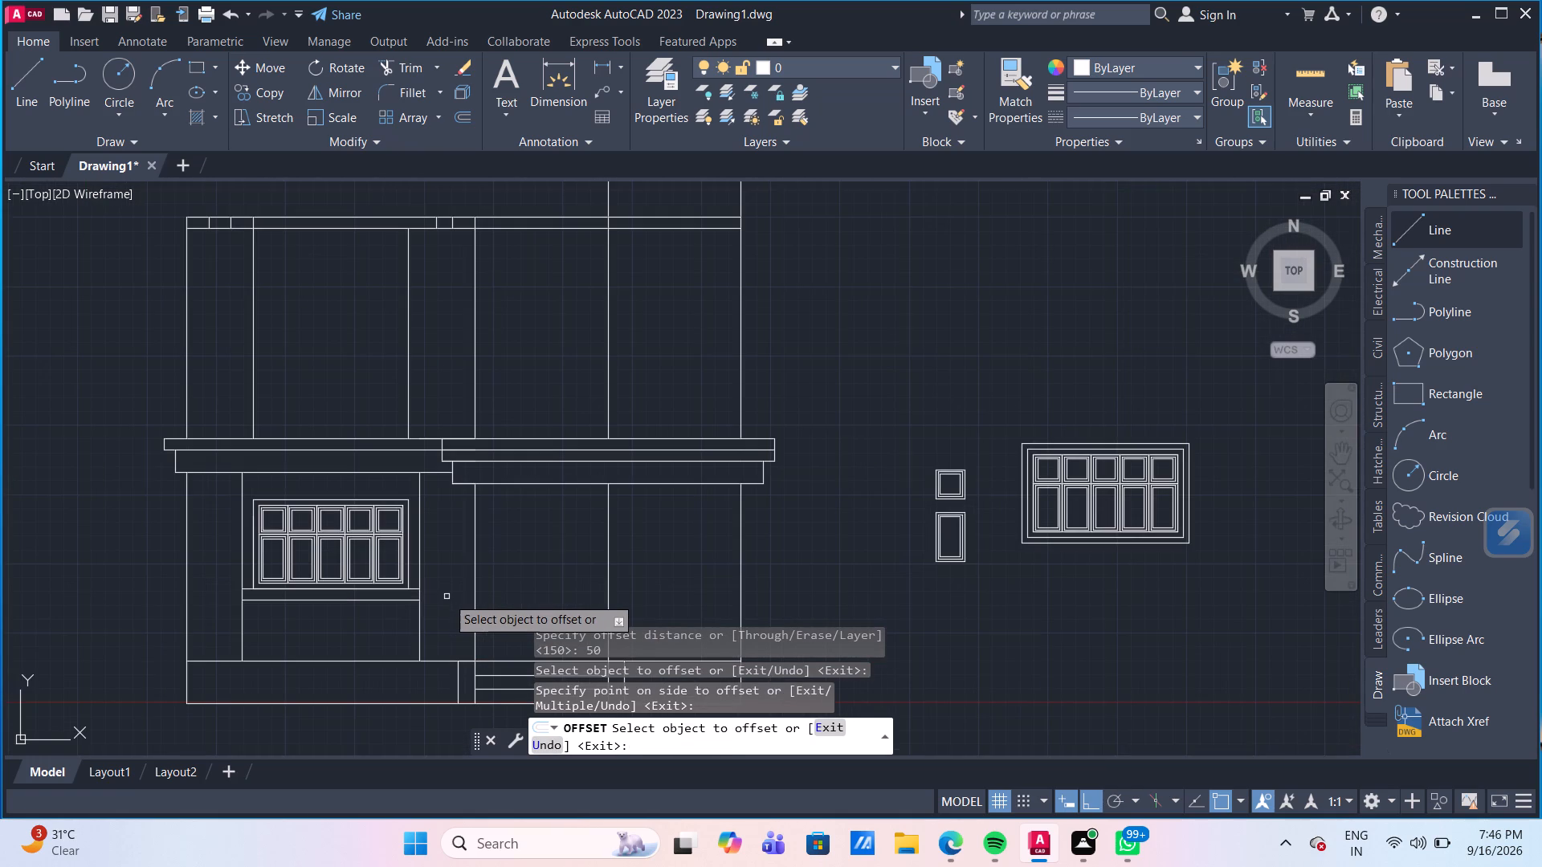
key("Escape")
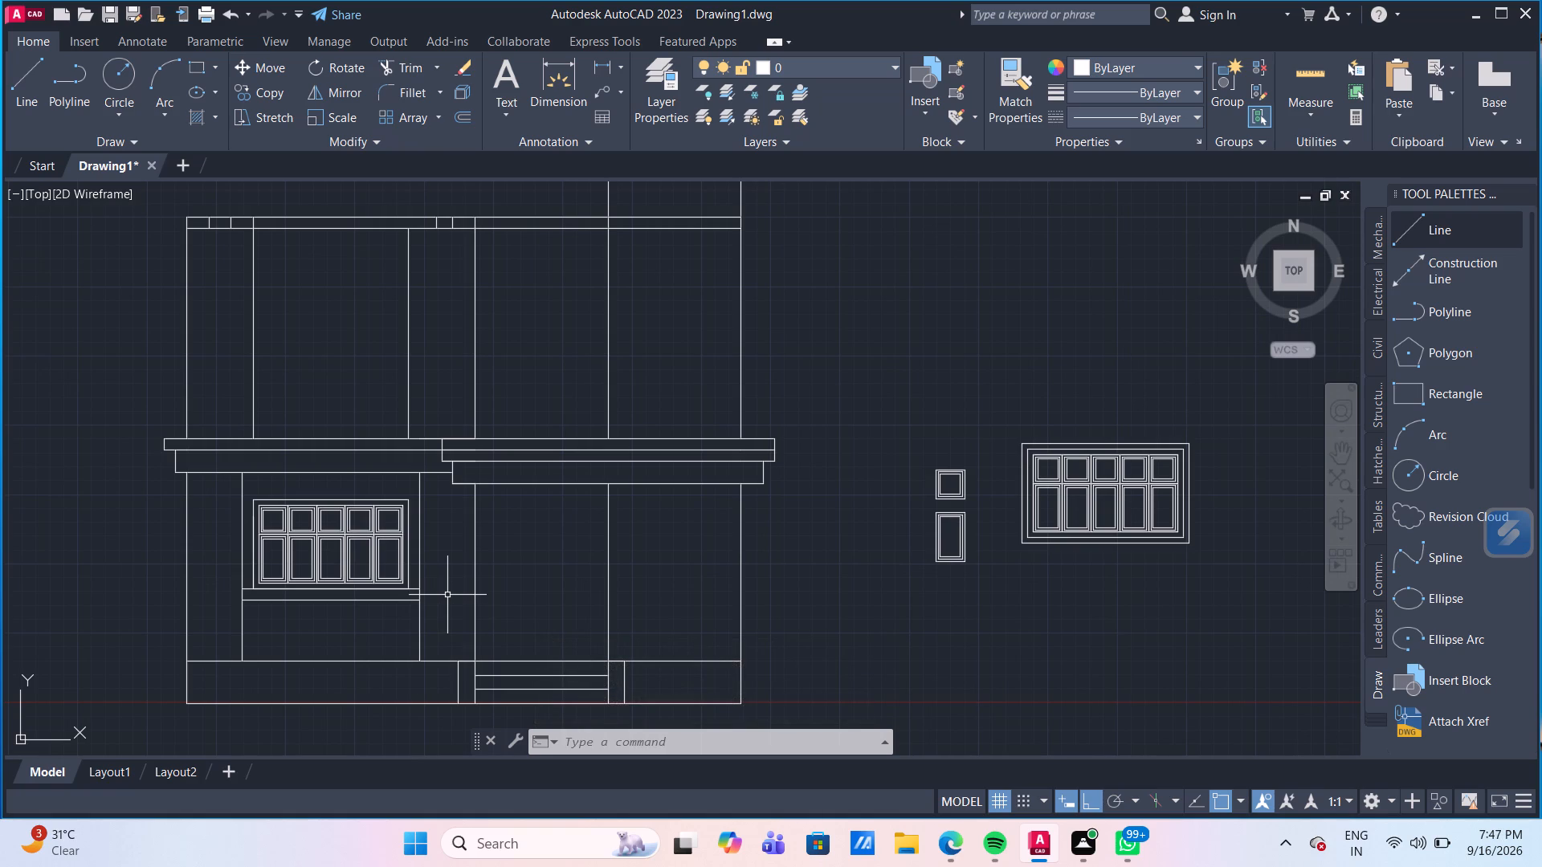
Delete the outermost rectangle around the spare panel-grid window beside the elevation.
scroll(1196, 450, "up", 2)
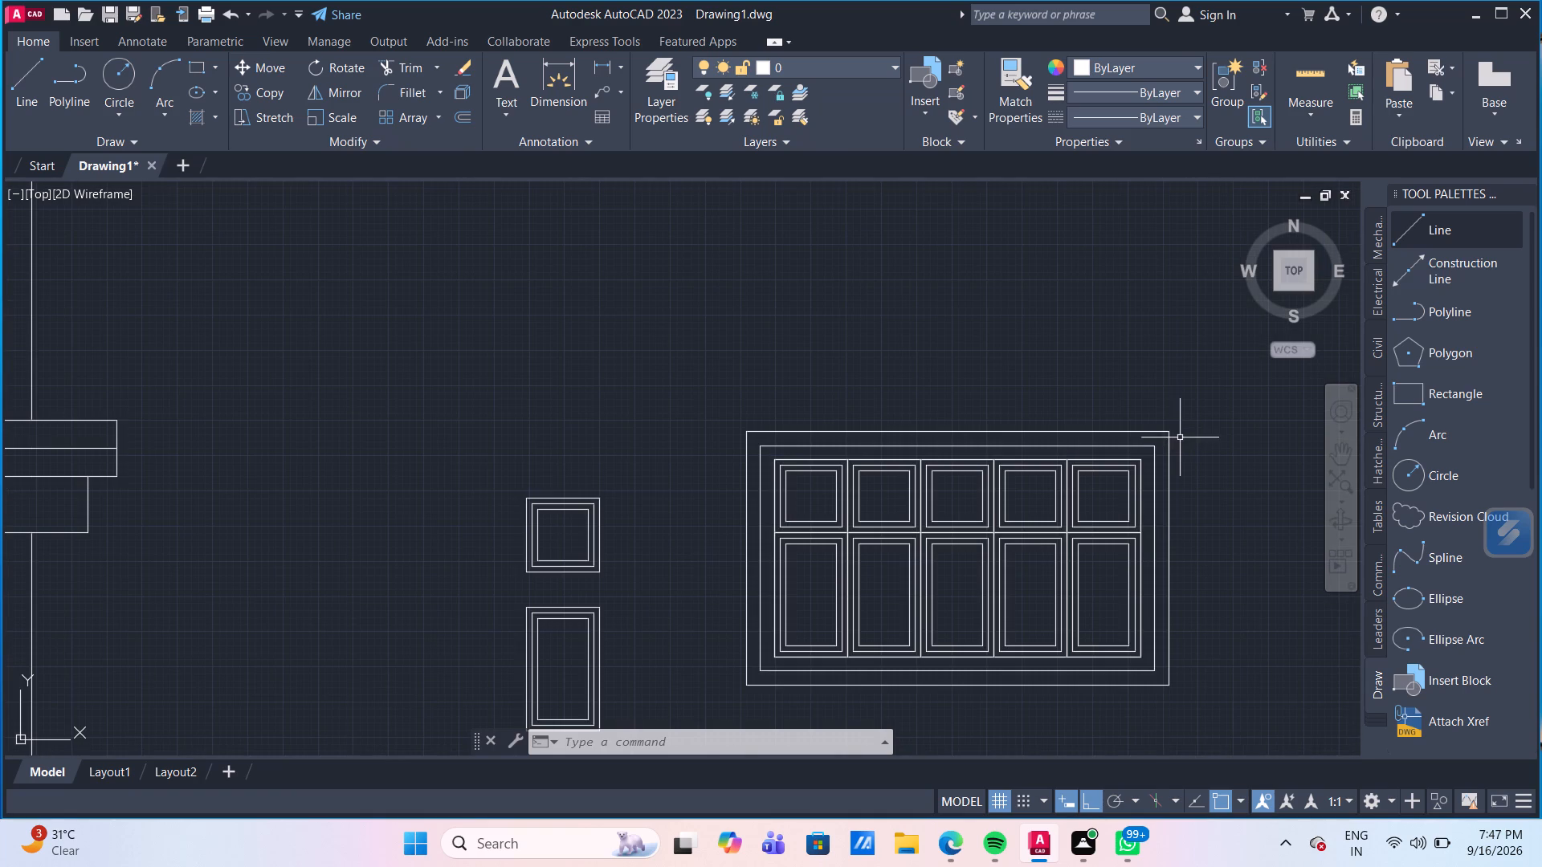
left_click(1170, 432)
key("Delete")
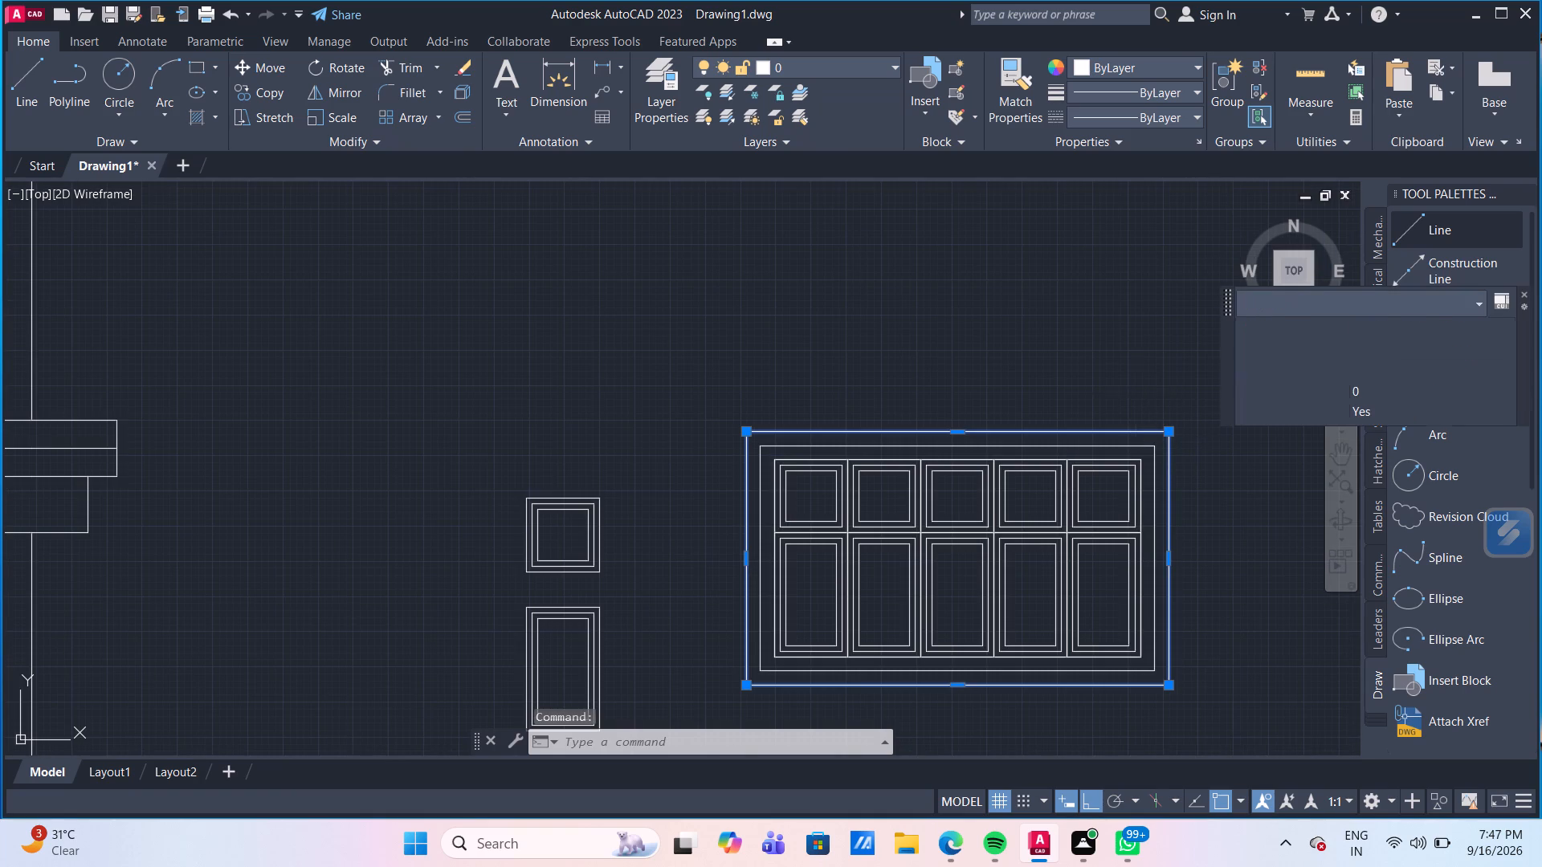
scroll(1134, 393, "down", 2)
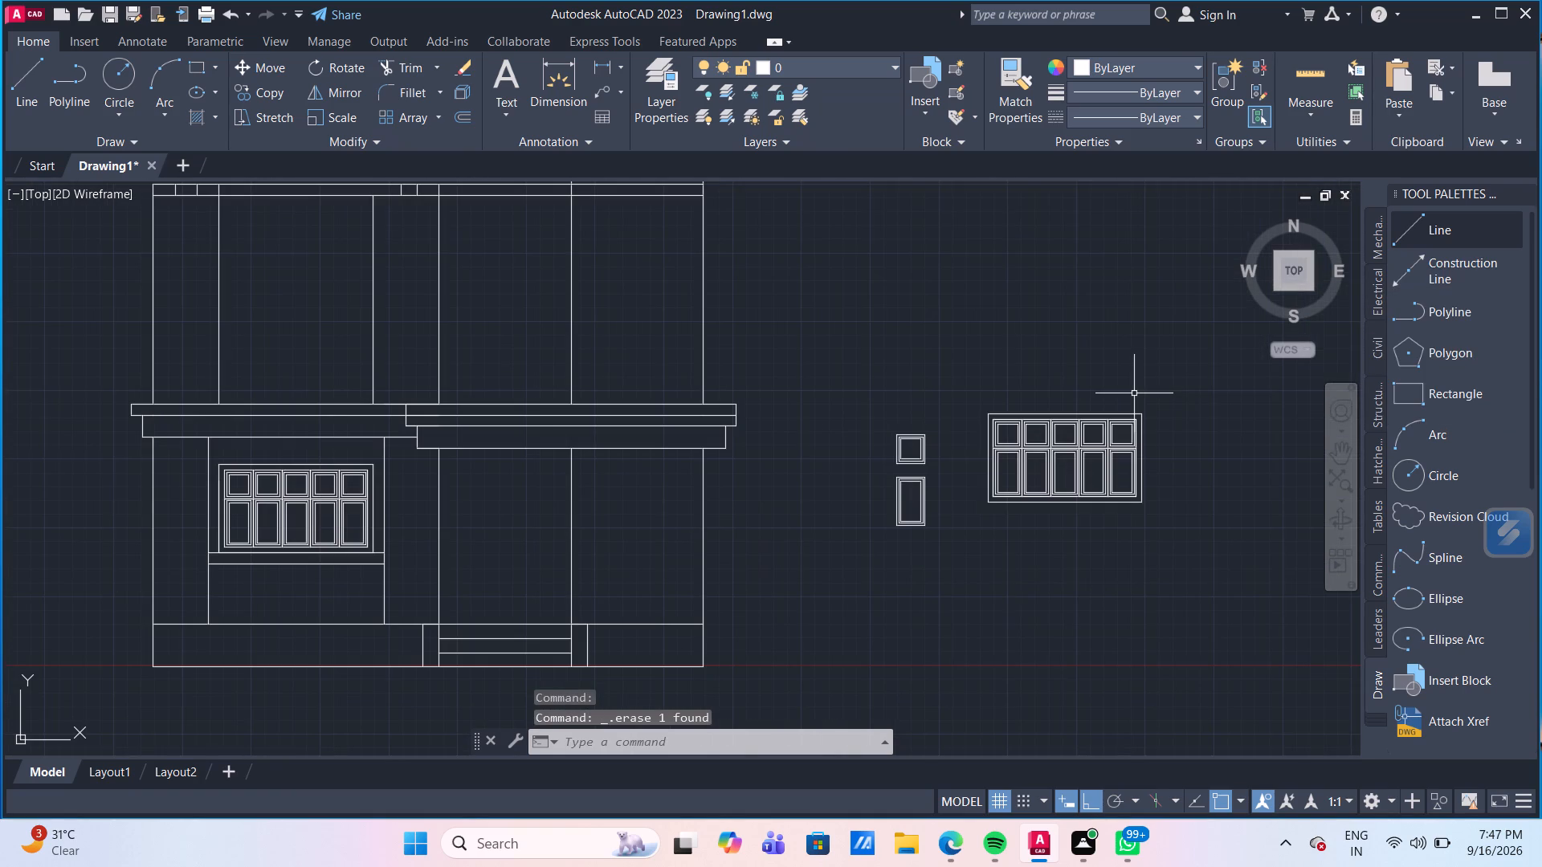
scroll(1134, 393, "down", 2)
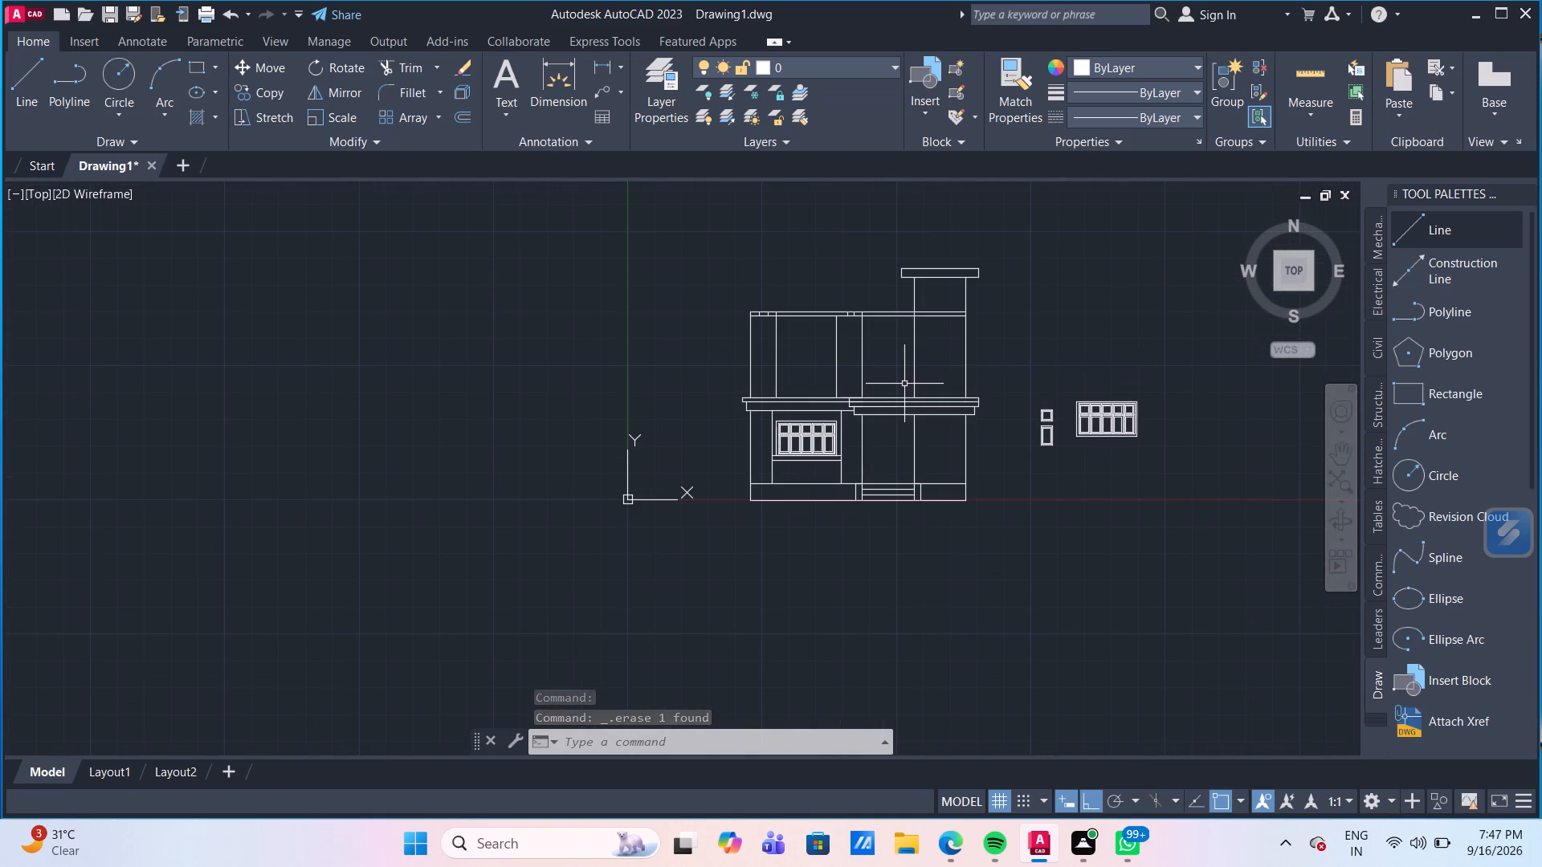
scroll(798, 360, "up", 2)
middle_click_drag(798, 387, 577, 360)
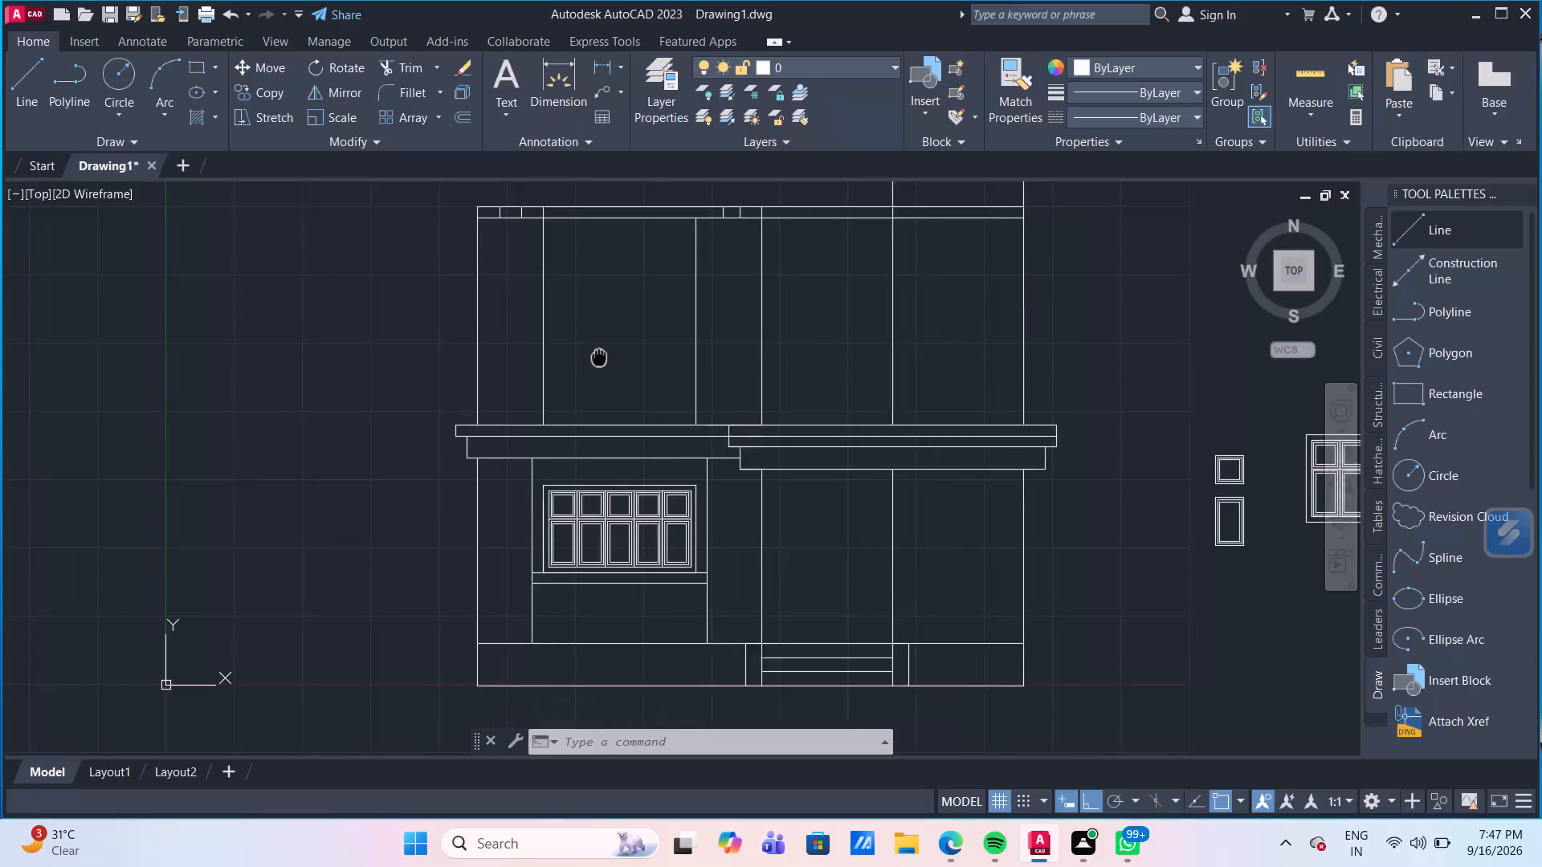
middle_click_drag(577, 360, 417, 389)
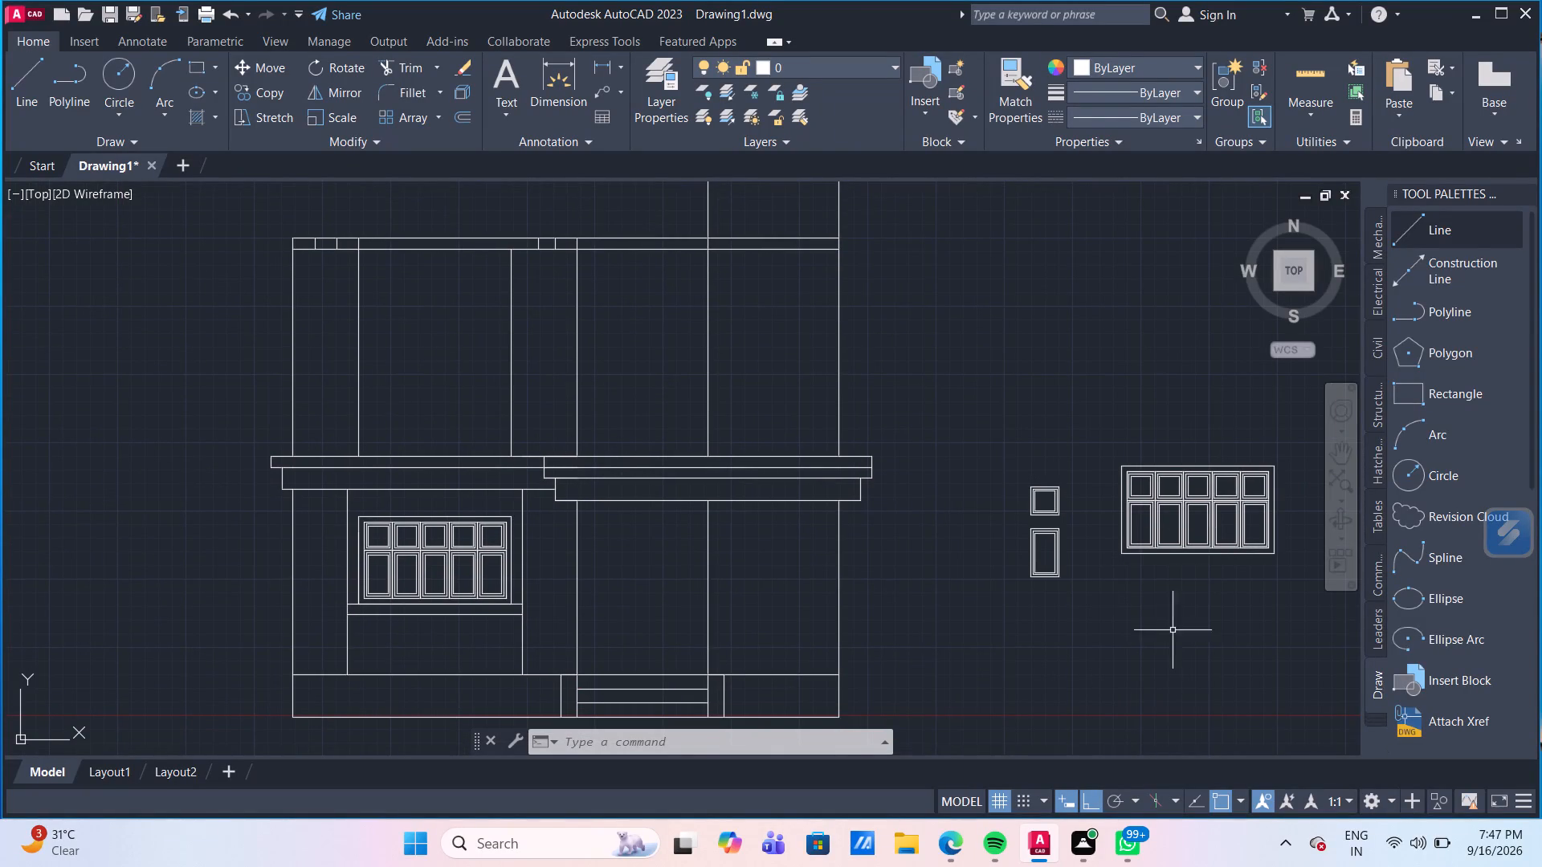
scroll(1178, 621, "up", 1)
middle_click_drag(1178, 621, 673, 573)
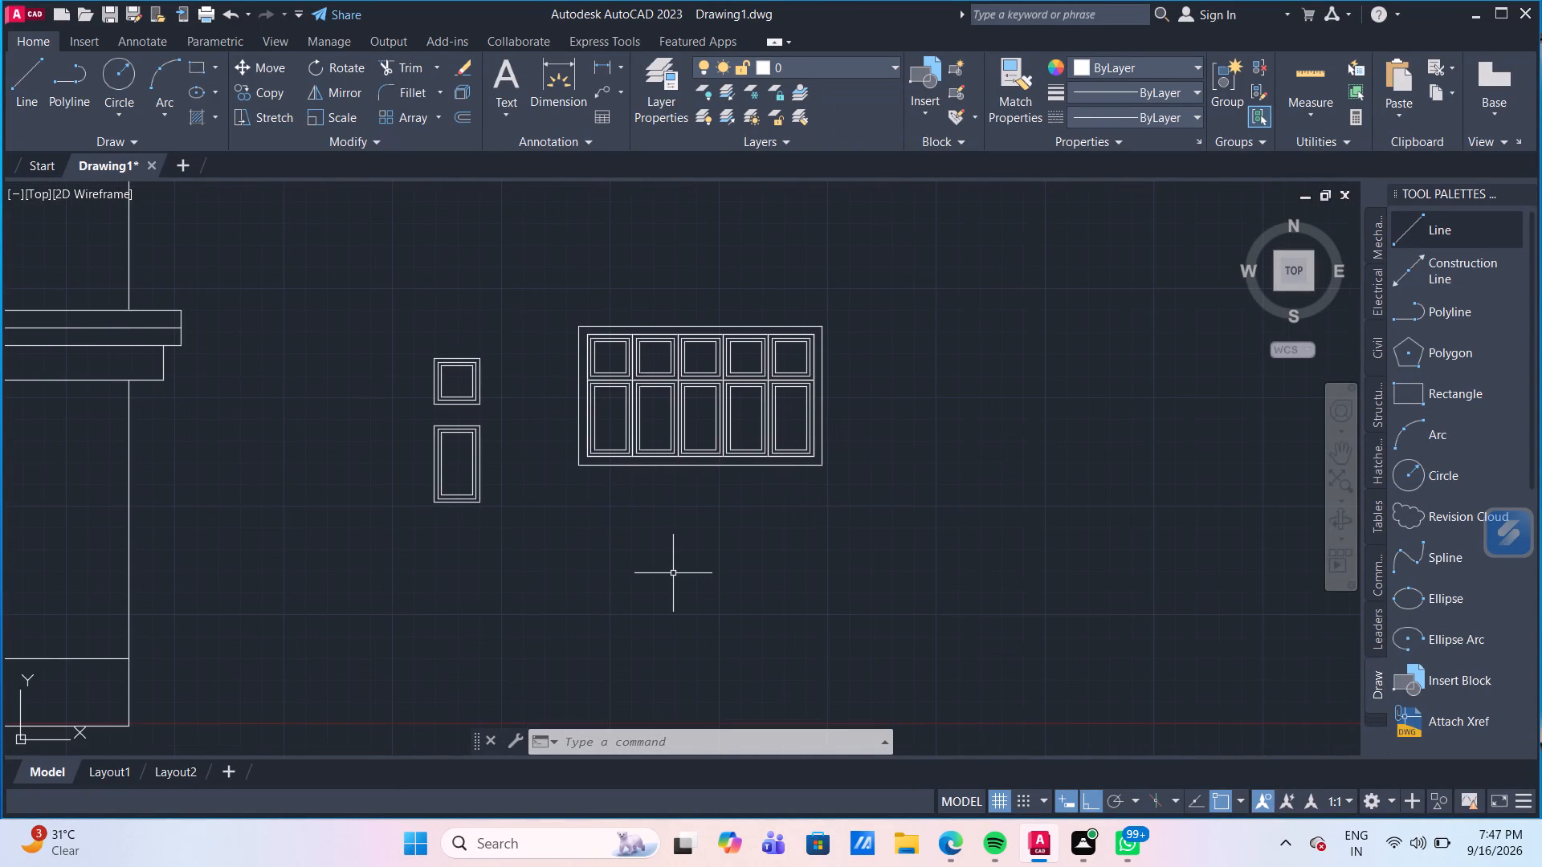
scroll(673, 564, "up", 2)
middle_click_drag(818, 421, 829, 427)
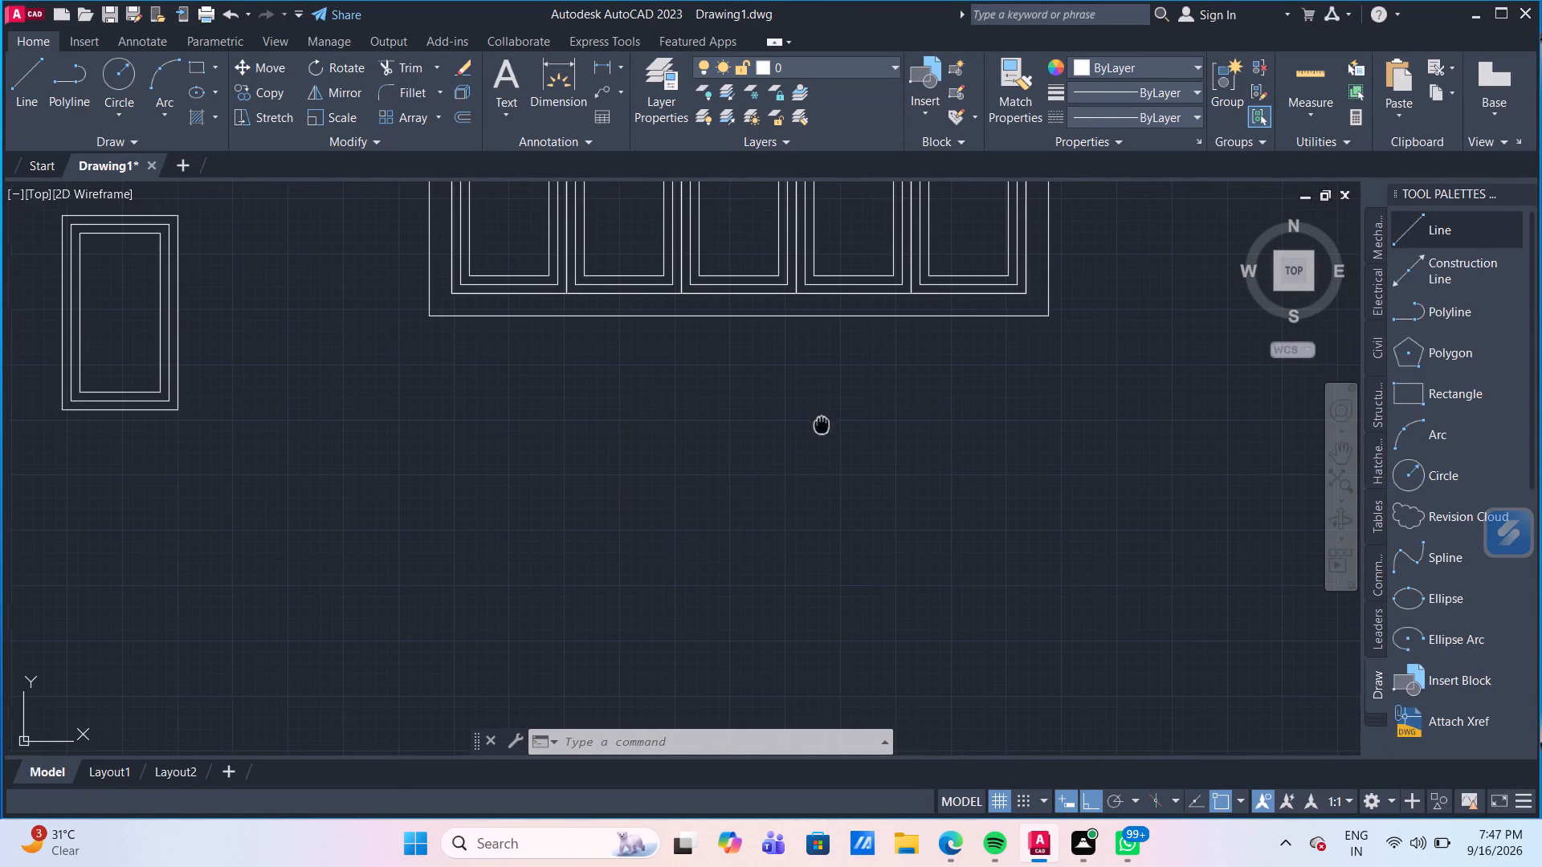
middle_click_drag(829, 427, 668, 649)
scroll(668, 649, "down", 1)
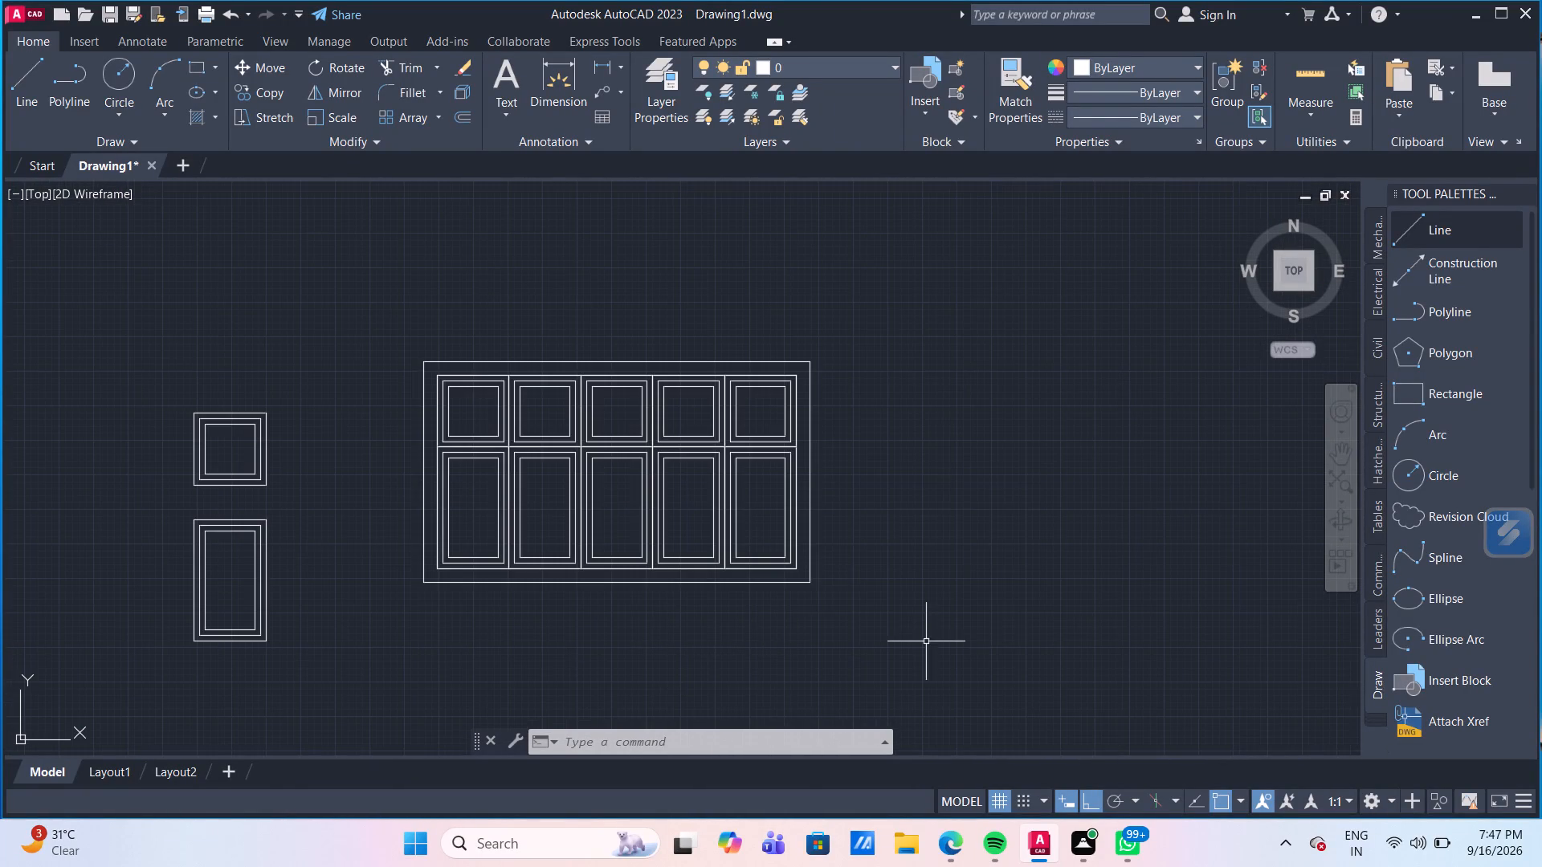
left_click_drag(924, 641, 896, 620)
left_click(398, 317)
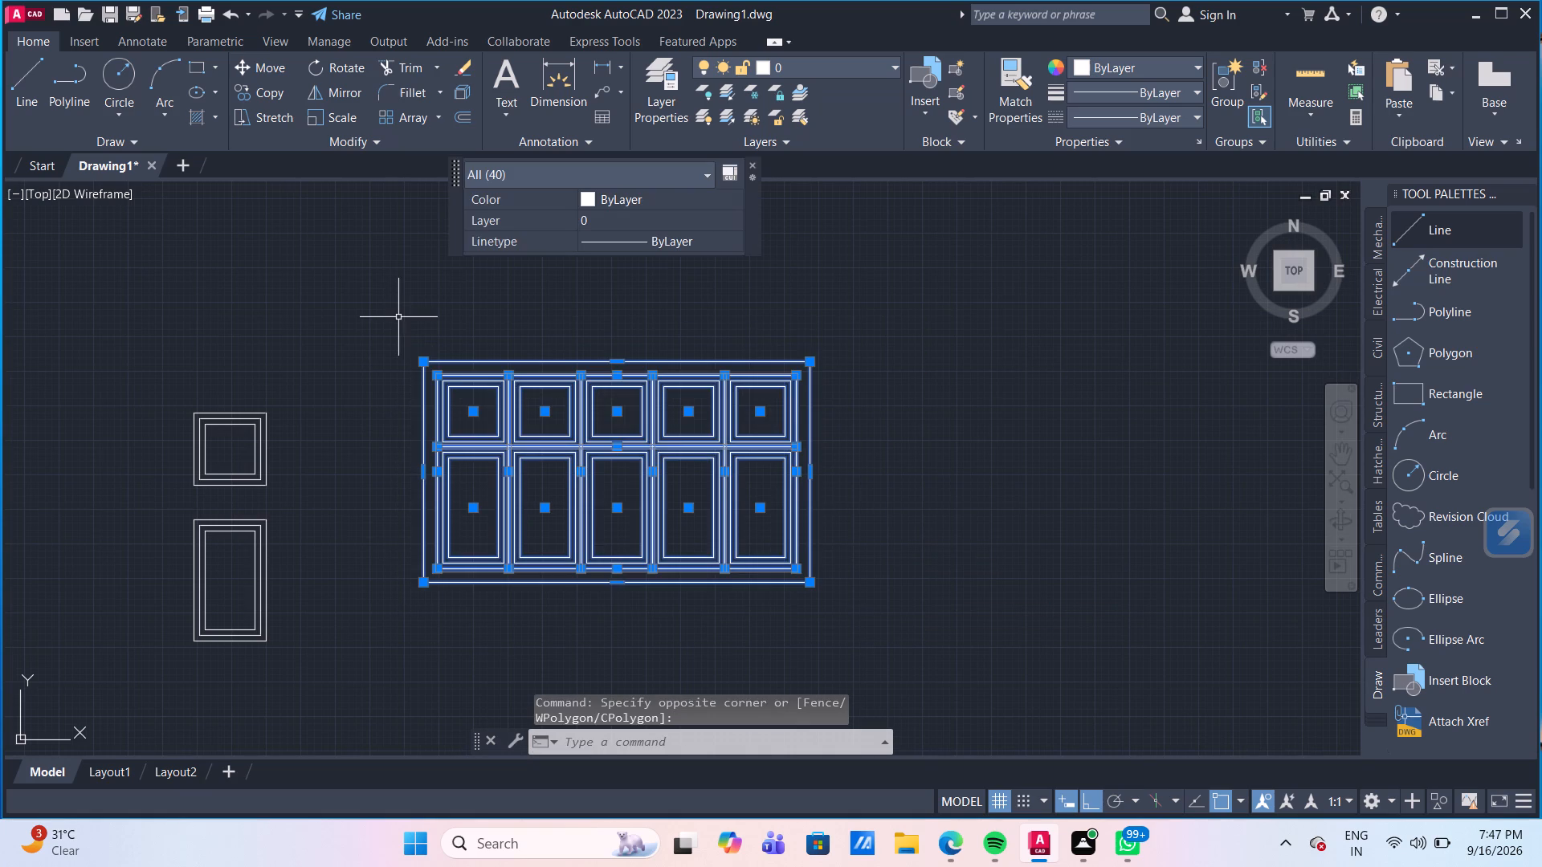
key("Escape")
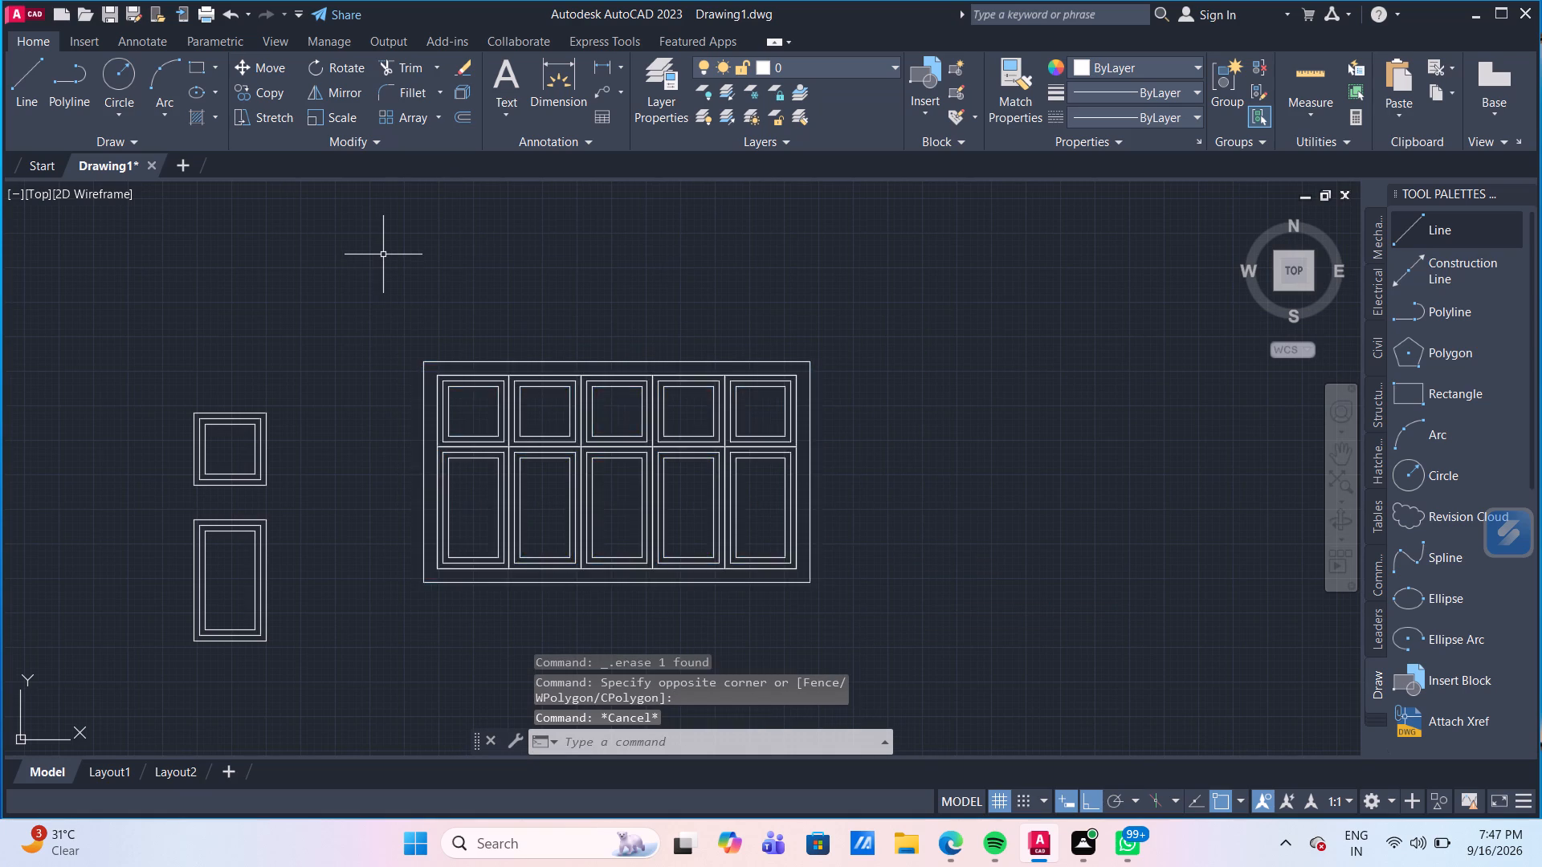
Measure the rectangular area below the sill band in the left ground-floor bay.
scroll(385, 271, "down", 3)
middle_click_drag(307, 313, 826, 485)
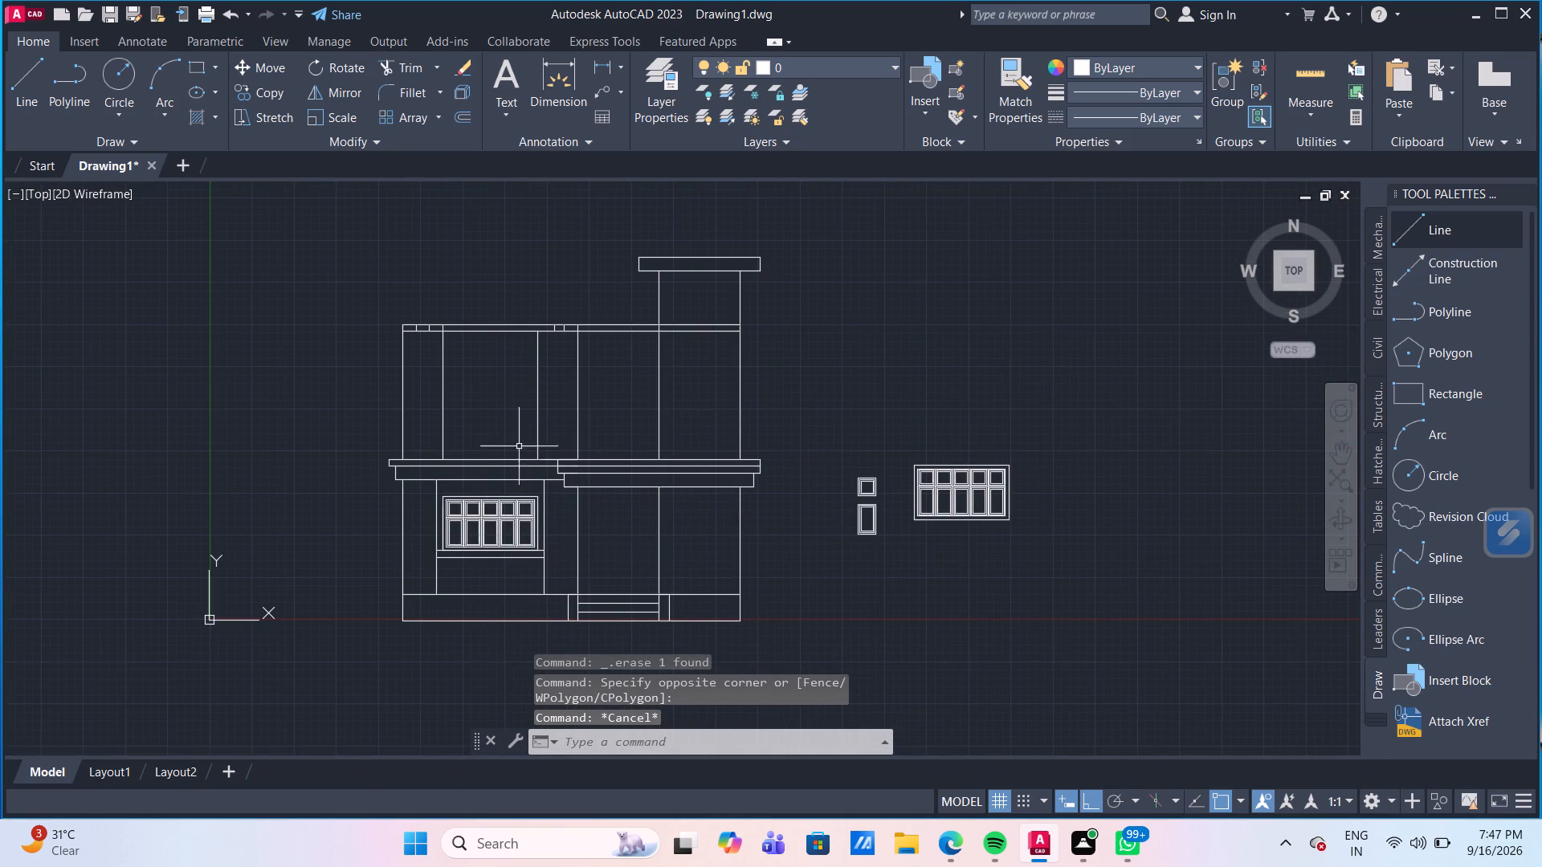
scroll(498, 442, "up", 2)
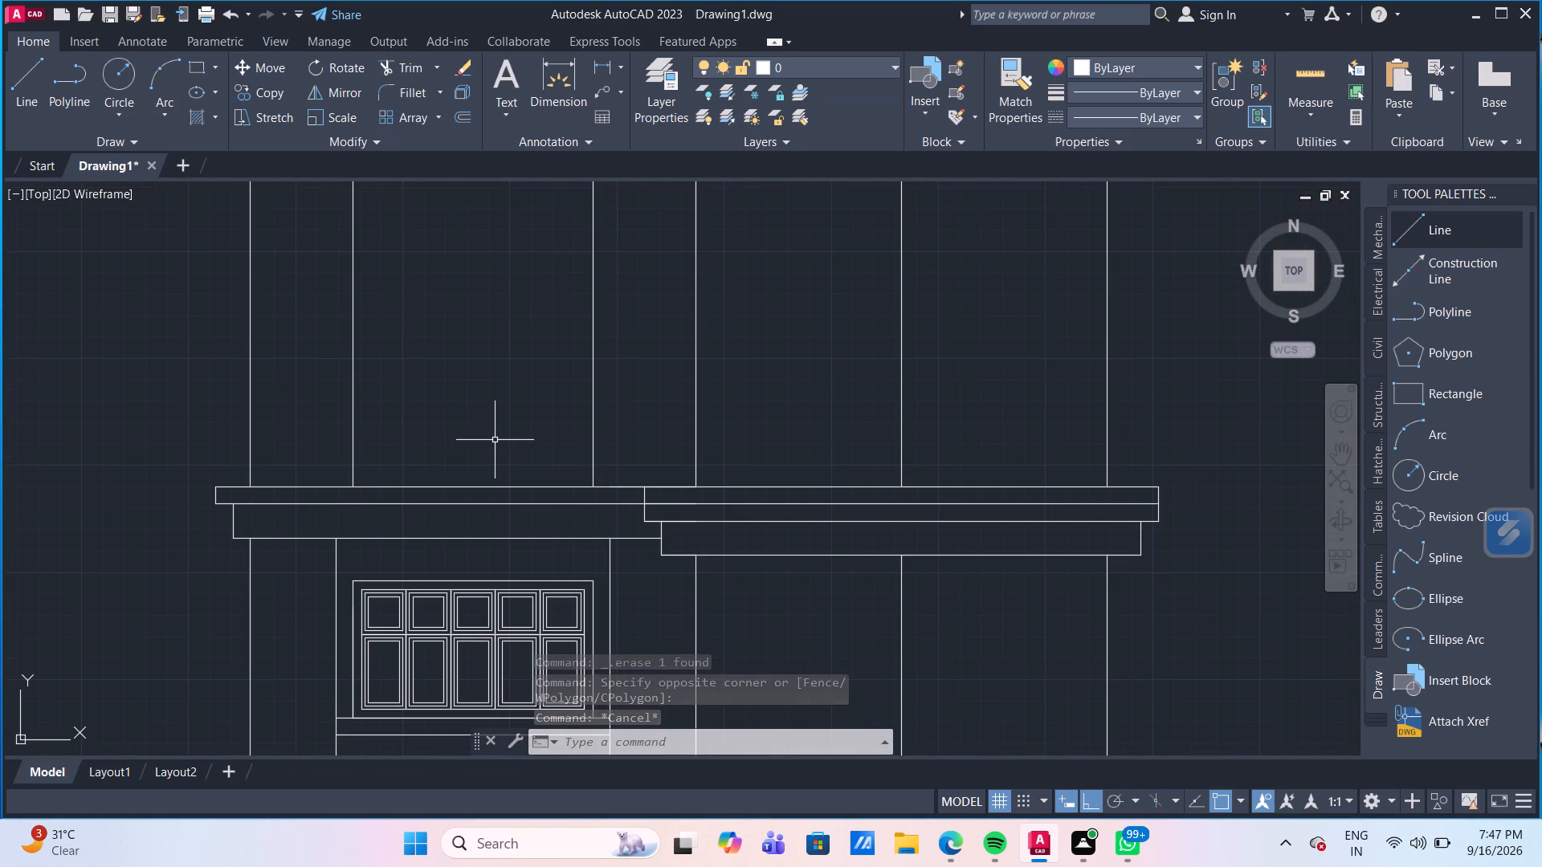
scroll(495, 440, "down", 1)
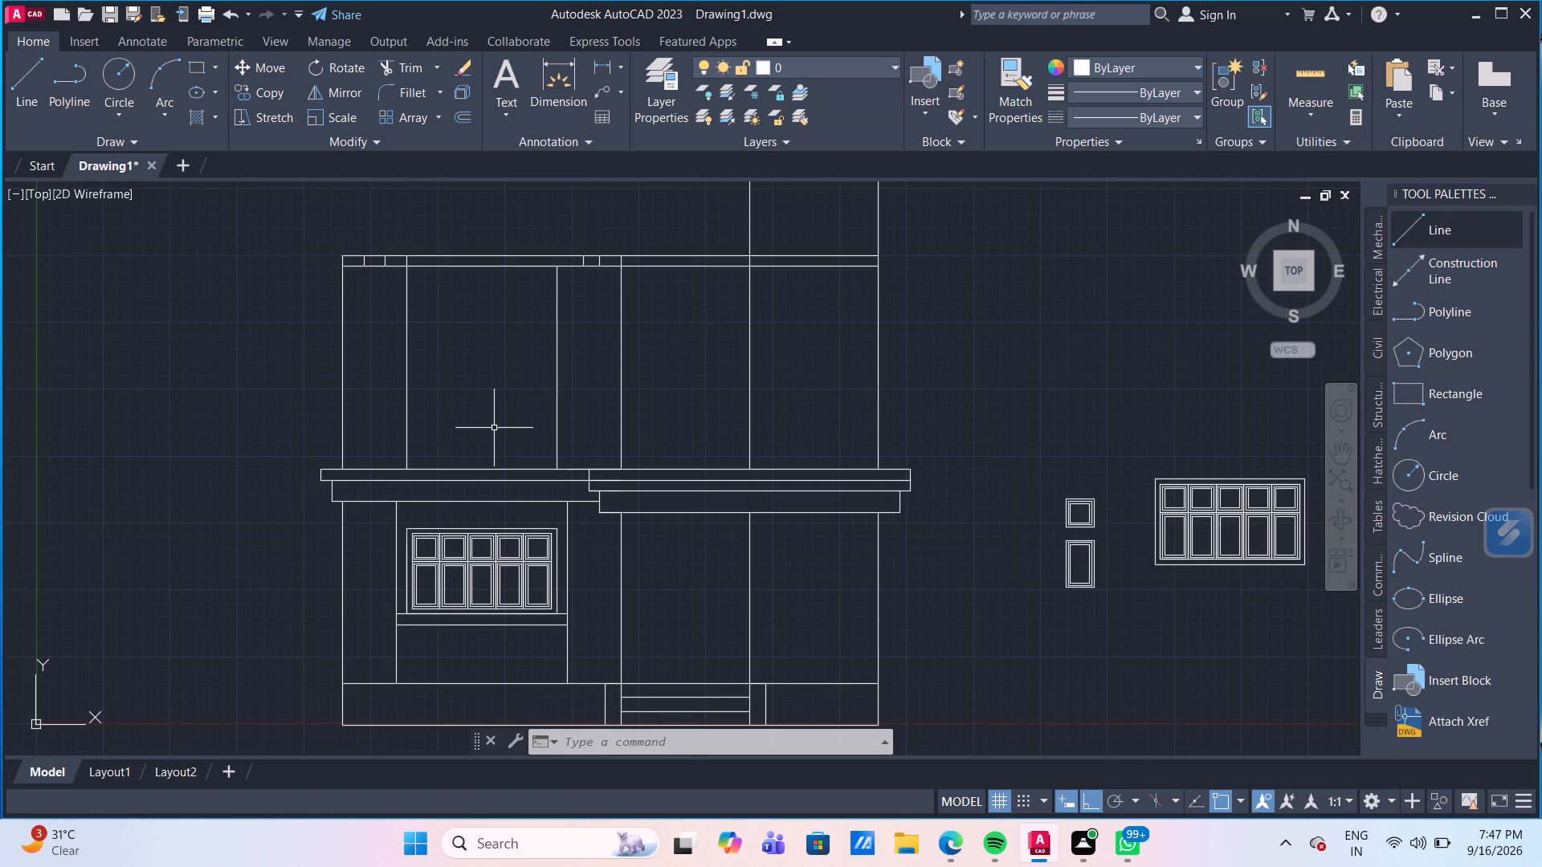
scroll(485, 568, "down", 1)
middle_click_drag(485, 568, 461, 454)
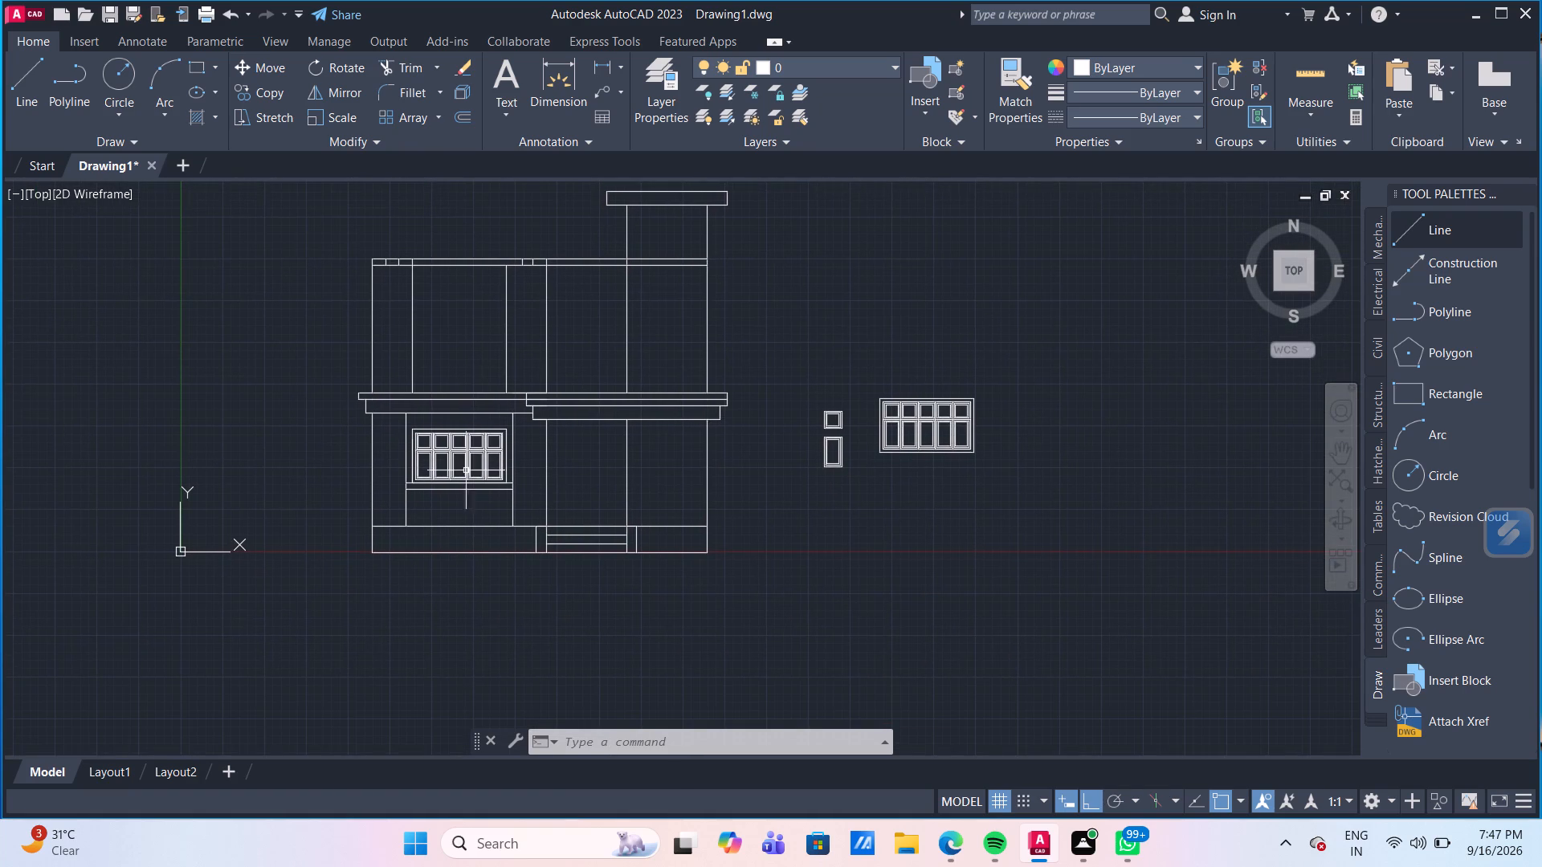
scroll(476, 495, "up", 2)
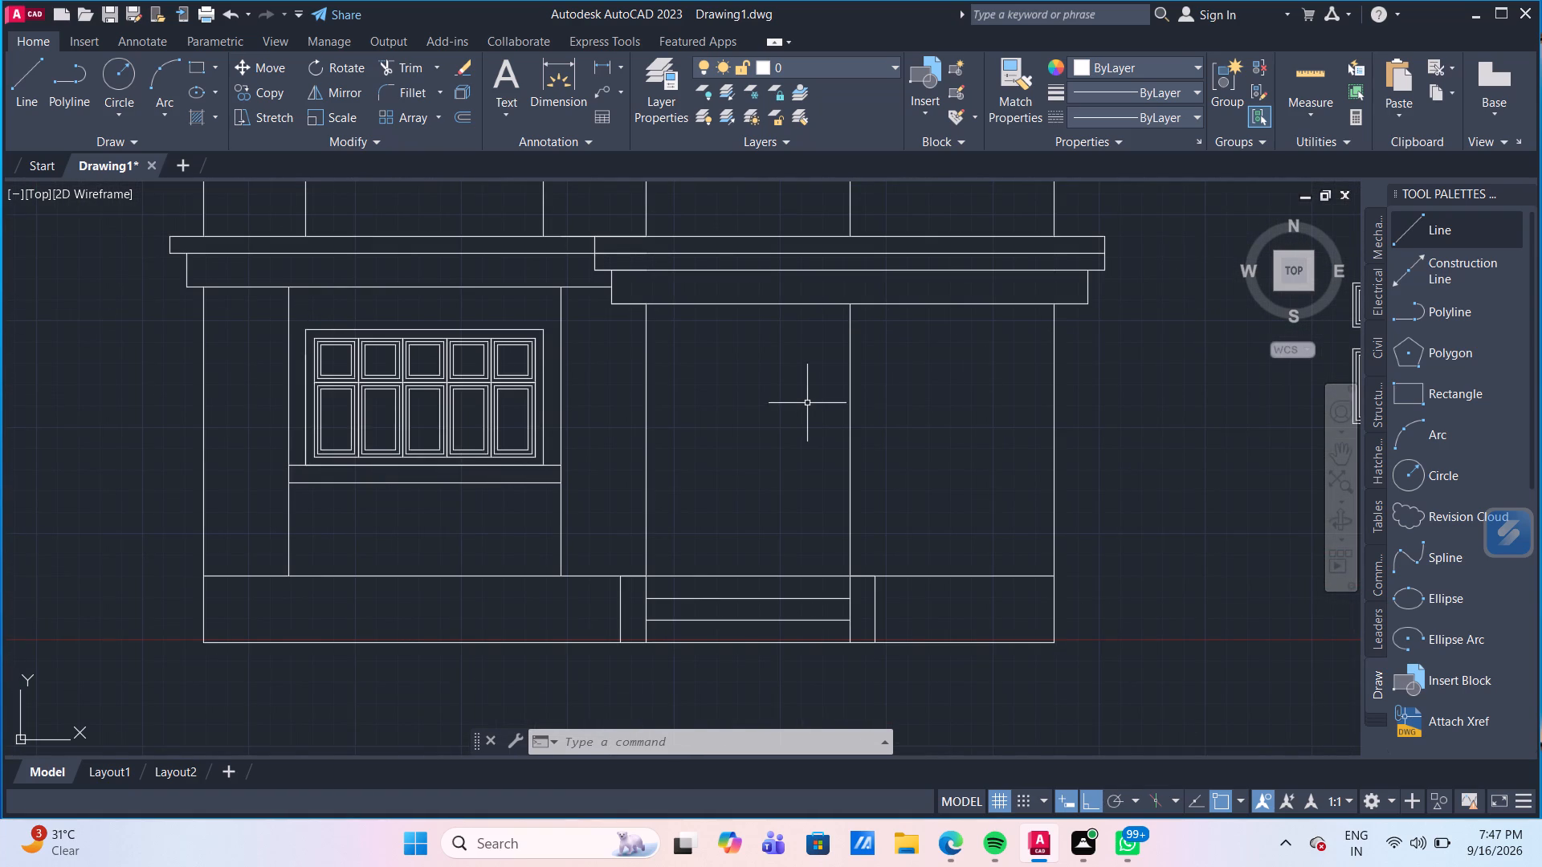
left_click(1282, 78)
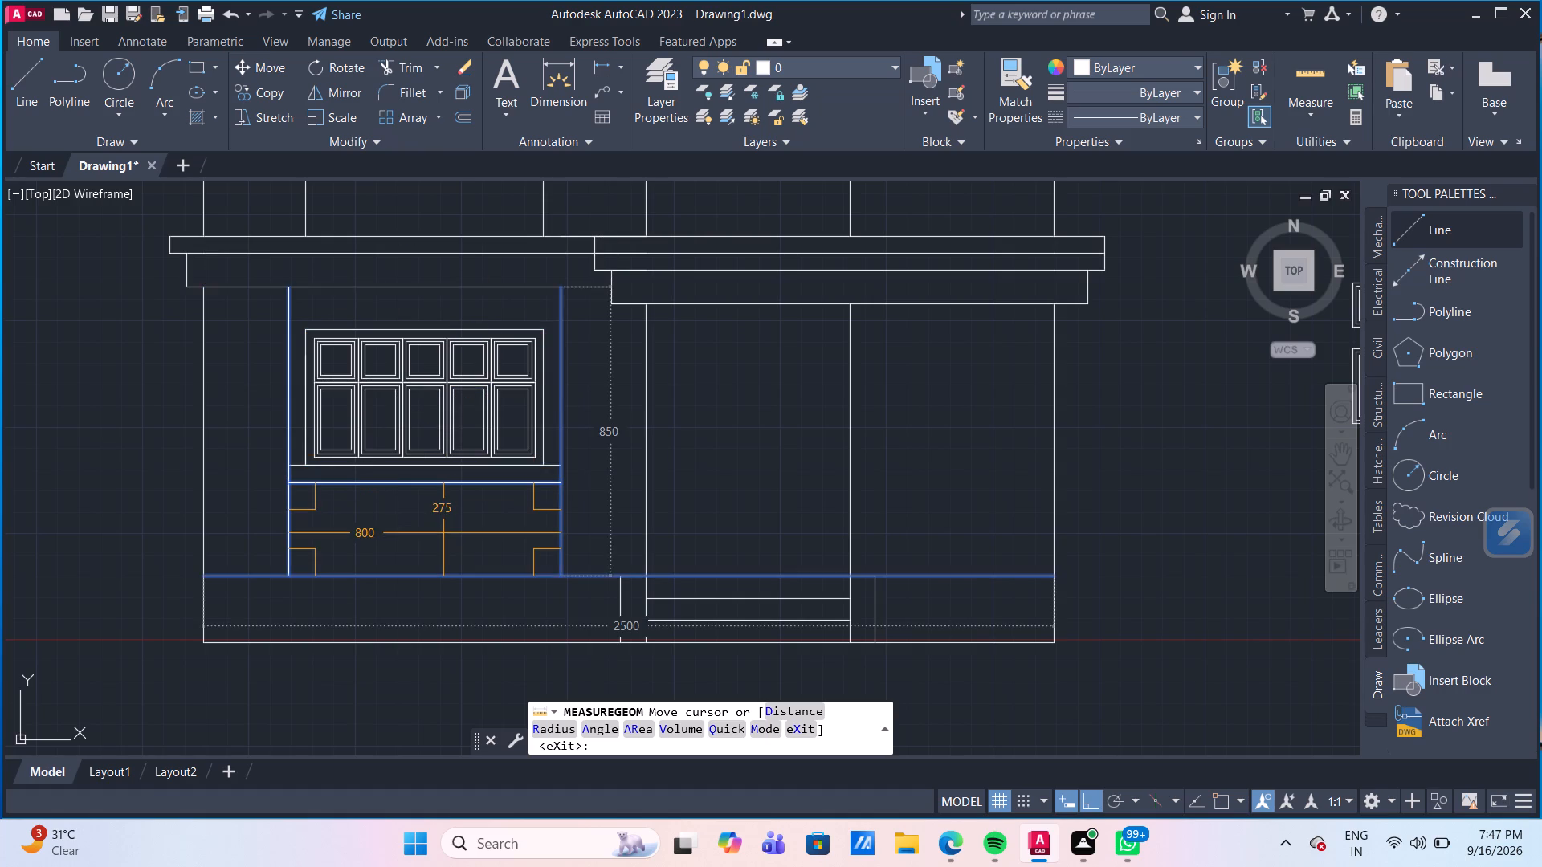
key("Escape")
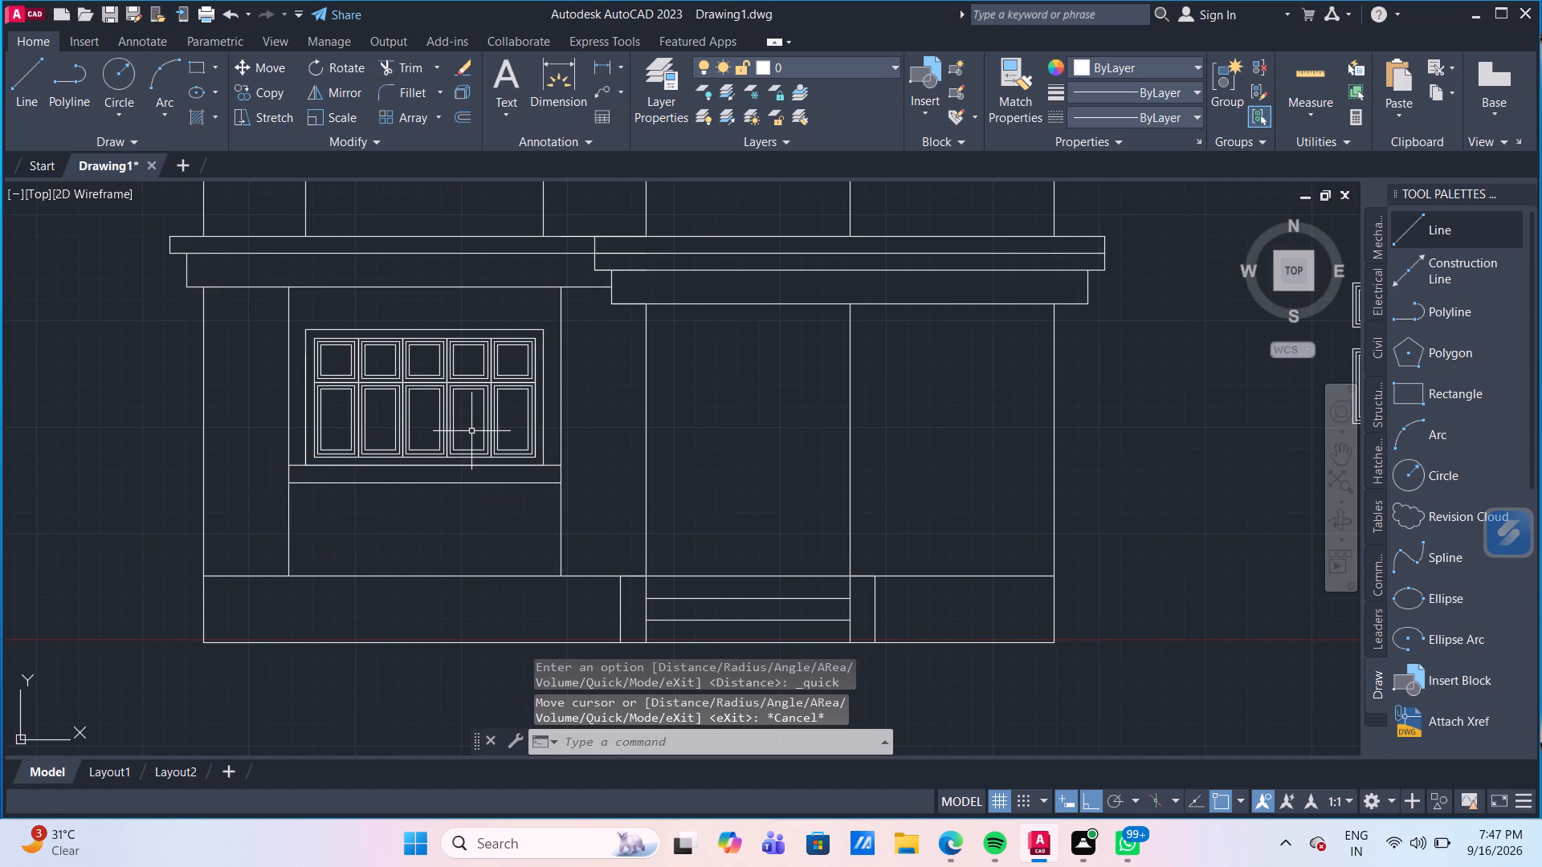
Draw a 700 mm horizontal line along the upper-floor base between the two vertical lines above the ground-floor window.
scroll(471, 387, "down", 2)
scroll(451, 301, "up", 1)
middle_click_drag(453, 302, 463, 356)
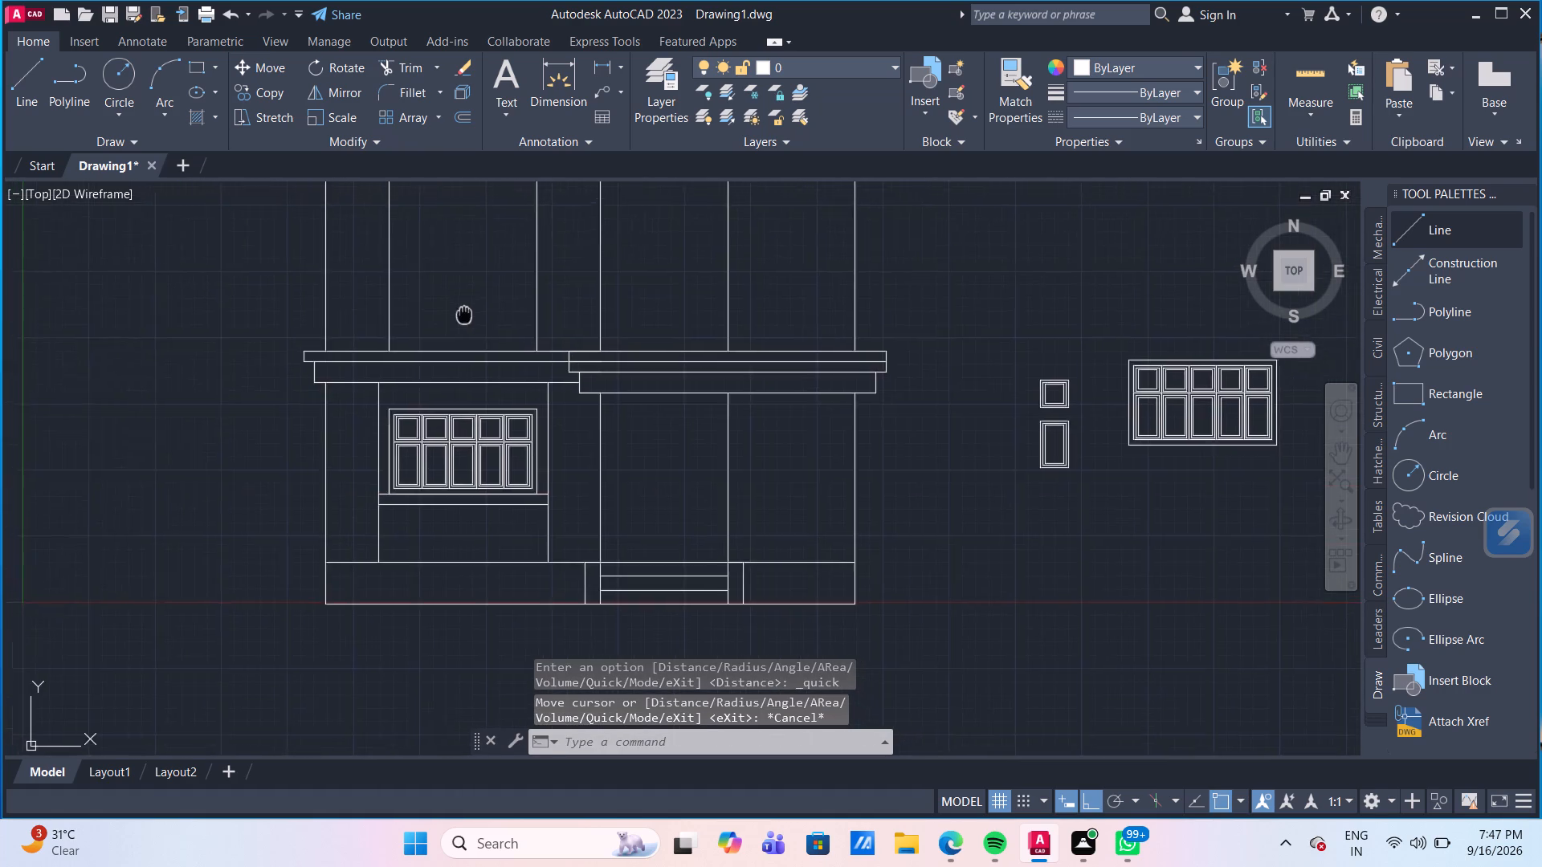
middle_click_drag(463, 356, 440, 490)
left_click(438, 534)
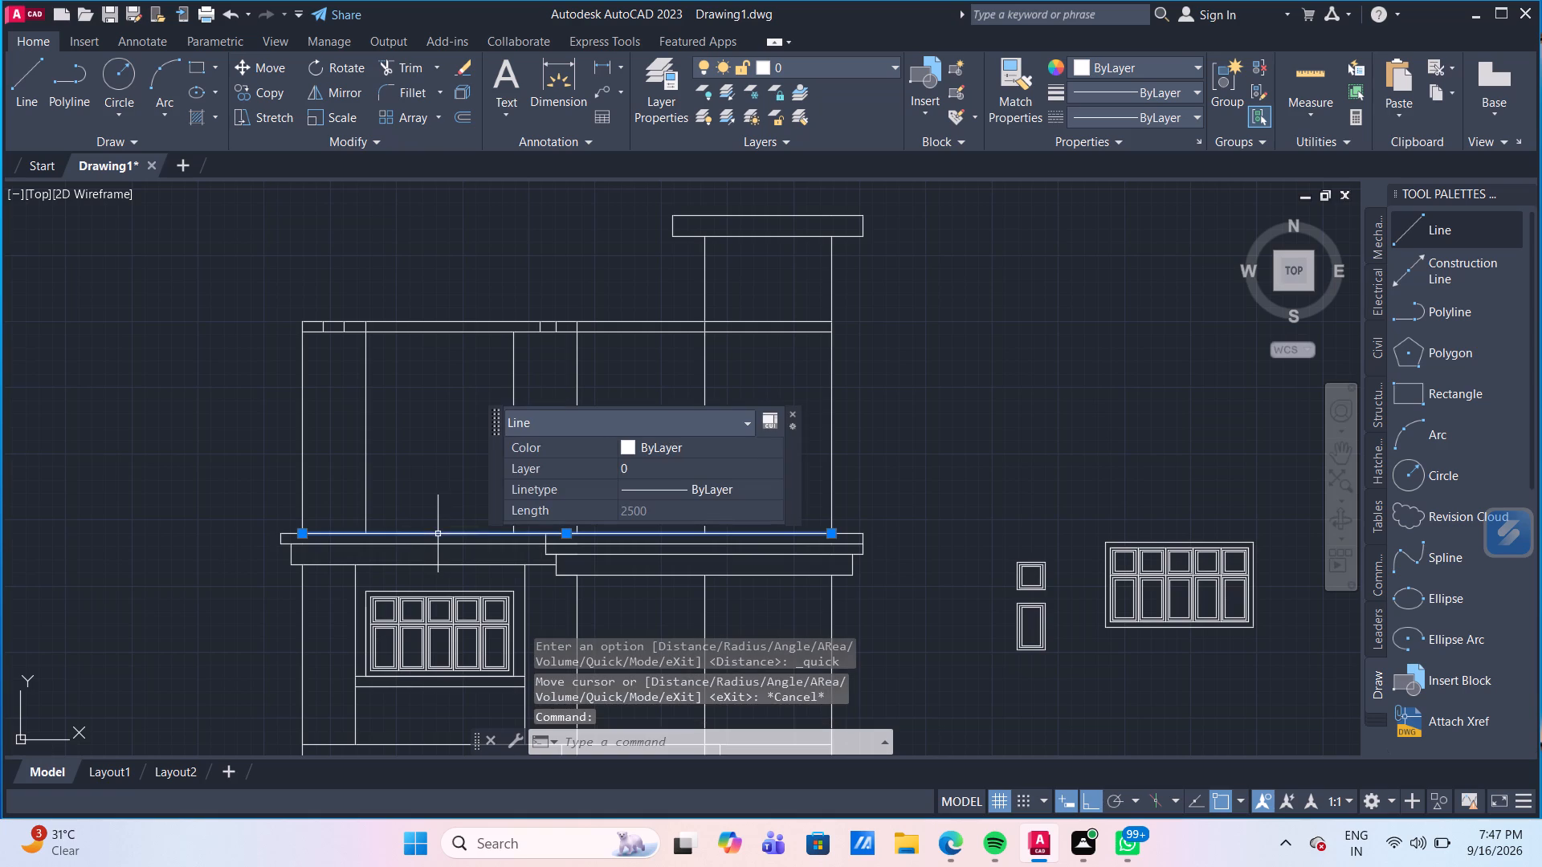
key("Escape")
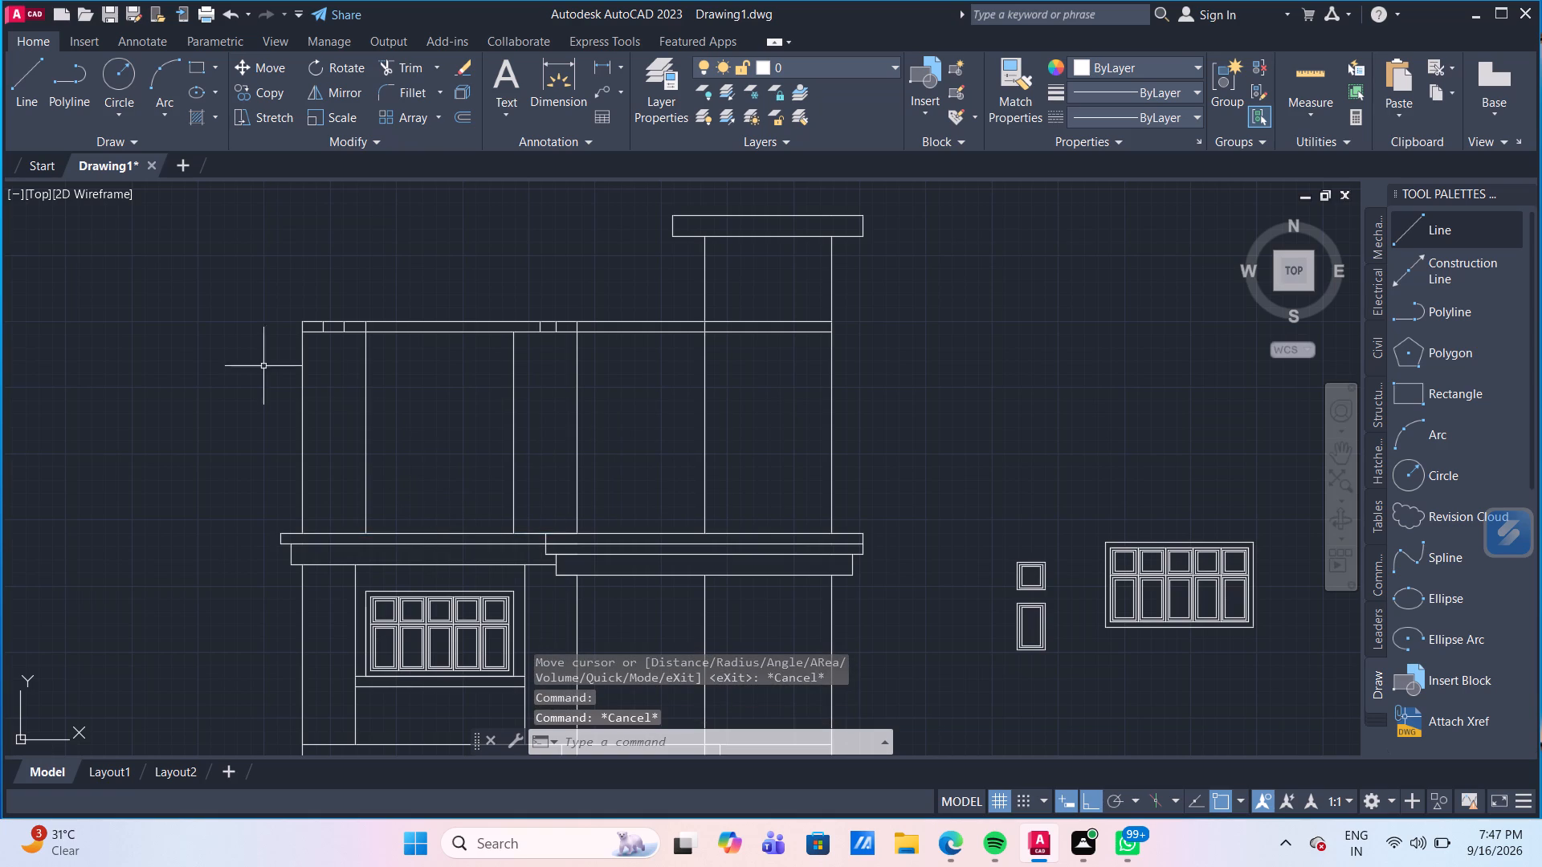
left_click(40, 84)
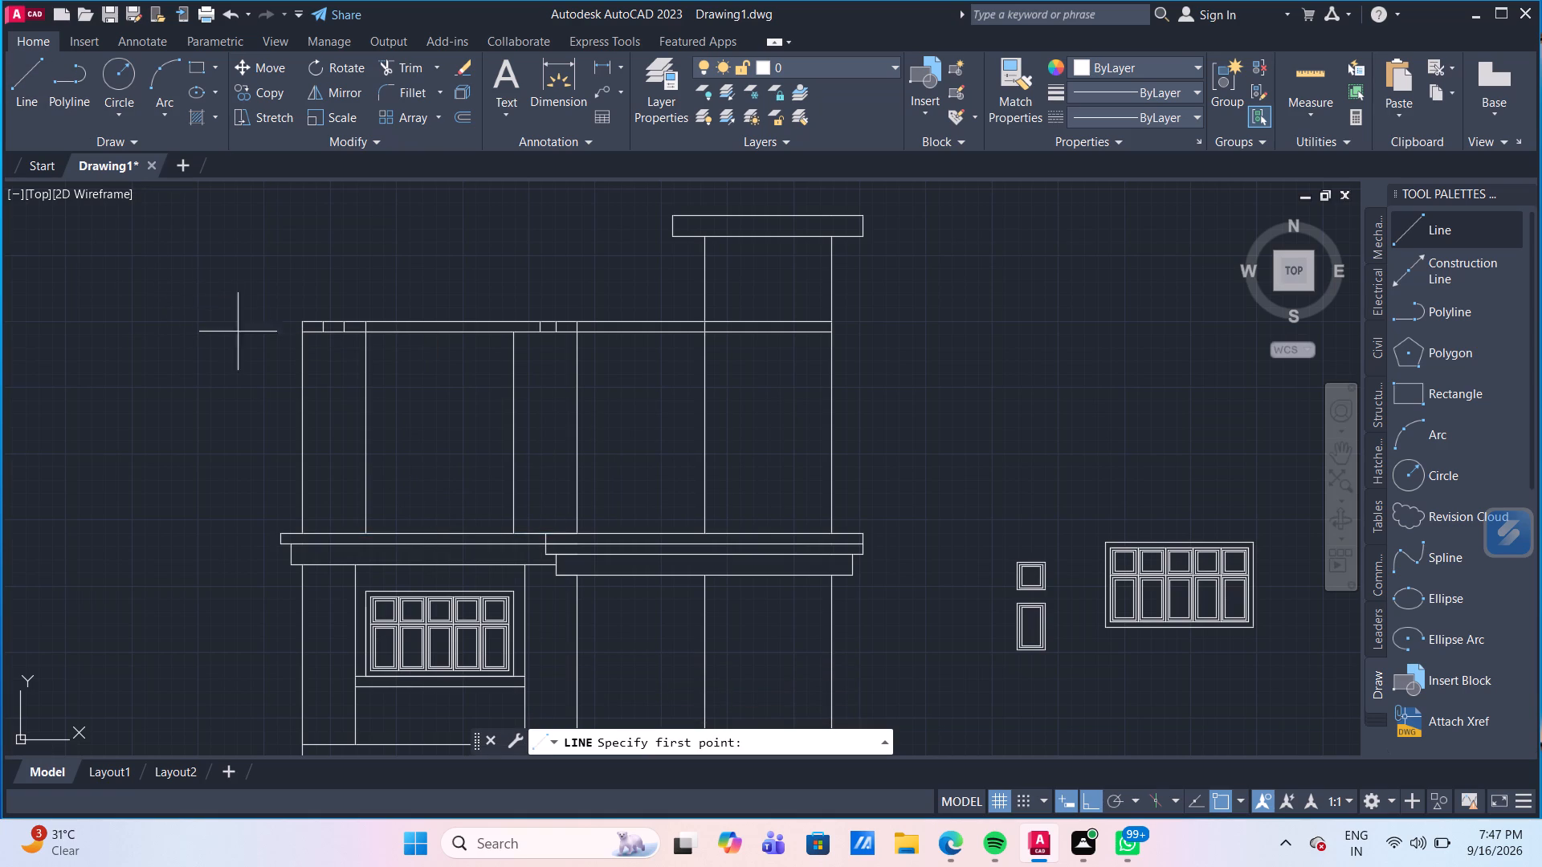
scroll(412, 503, "up", 2)
left_click(282, 580)
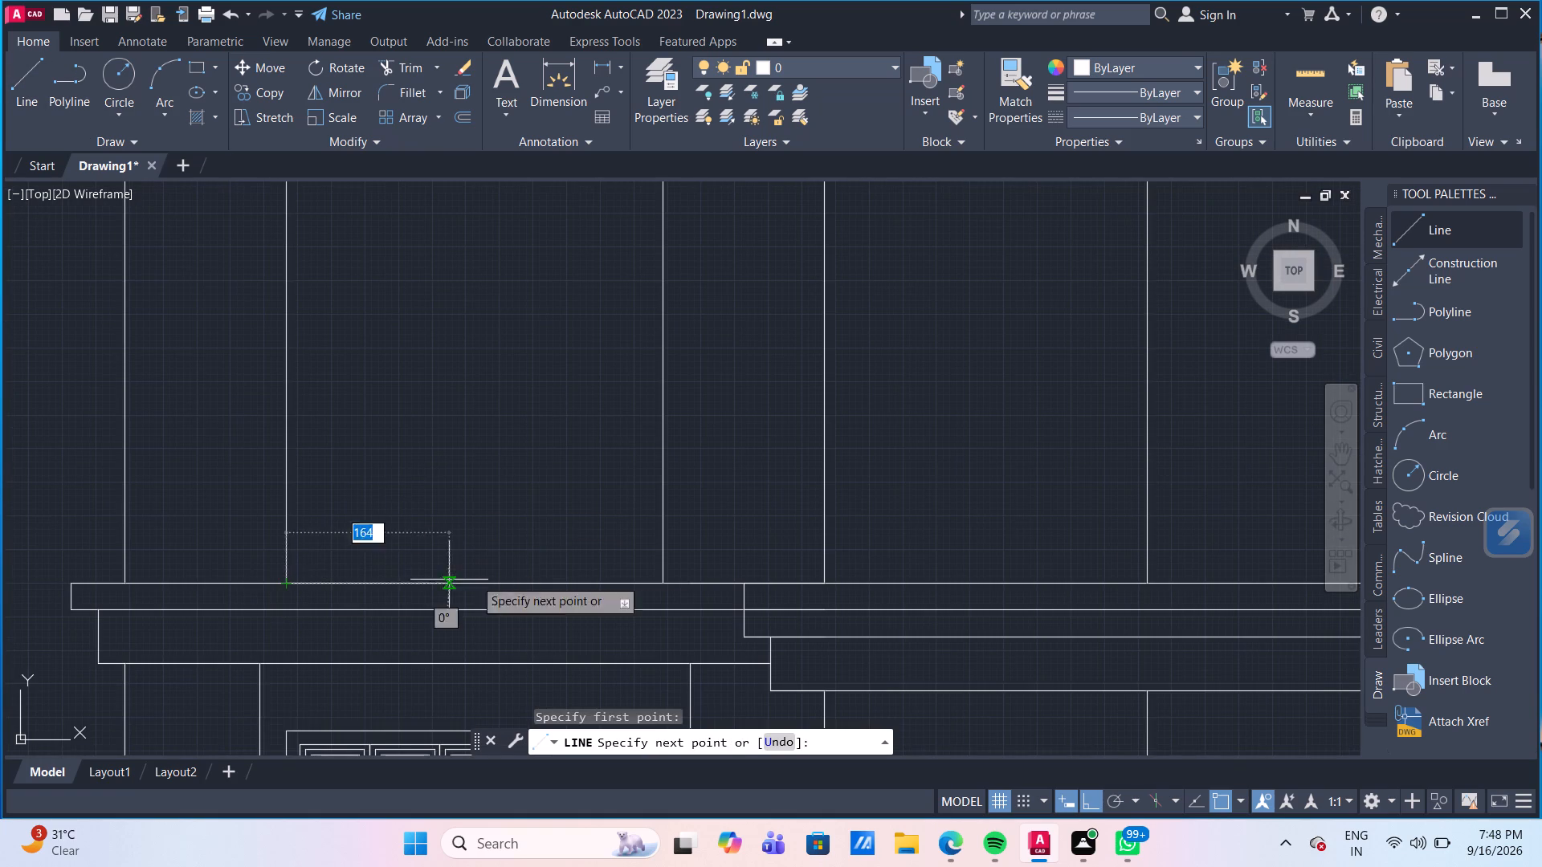
left_click(666, 579)
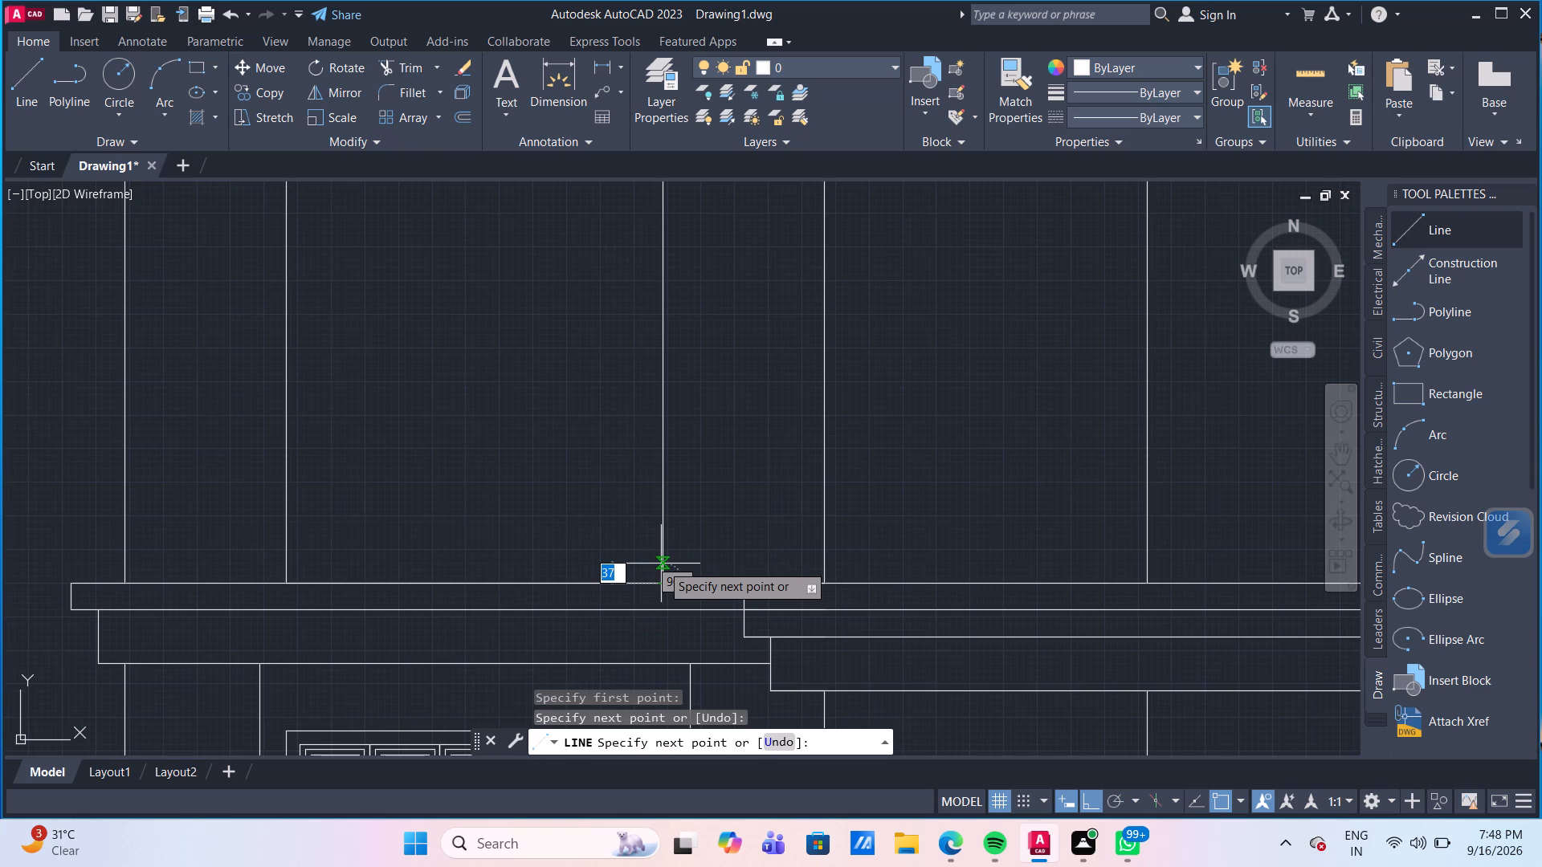
key("Escape")
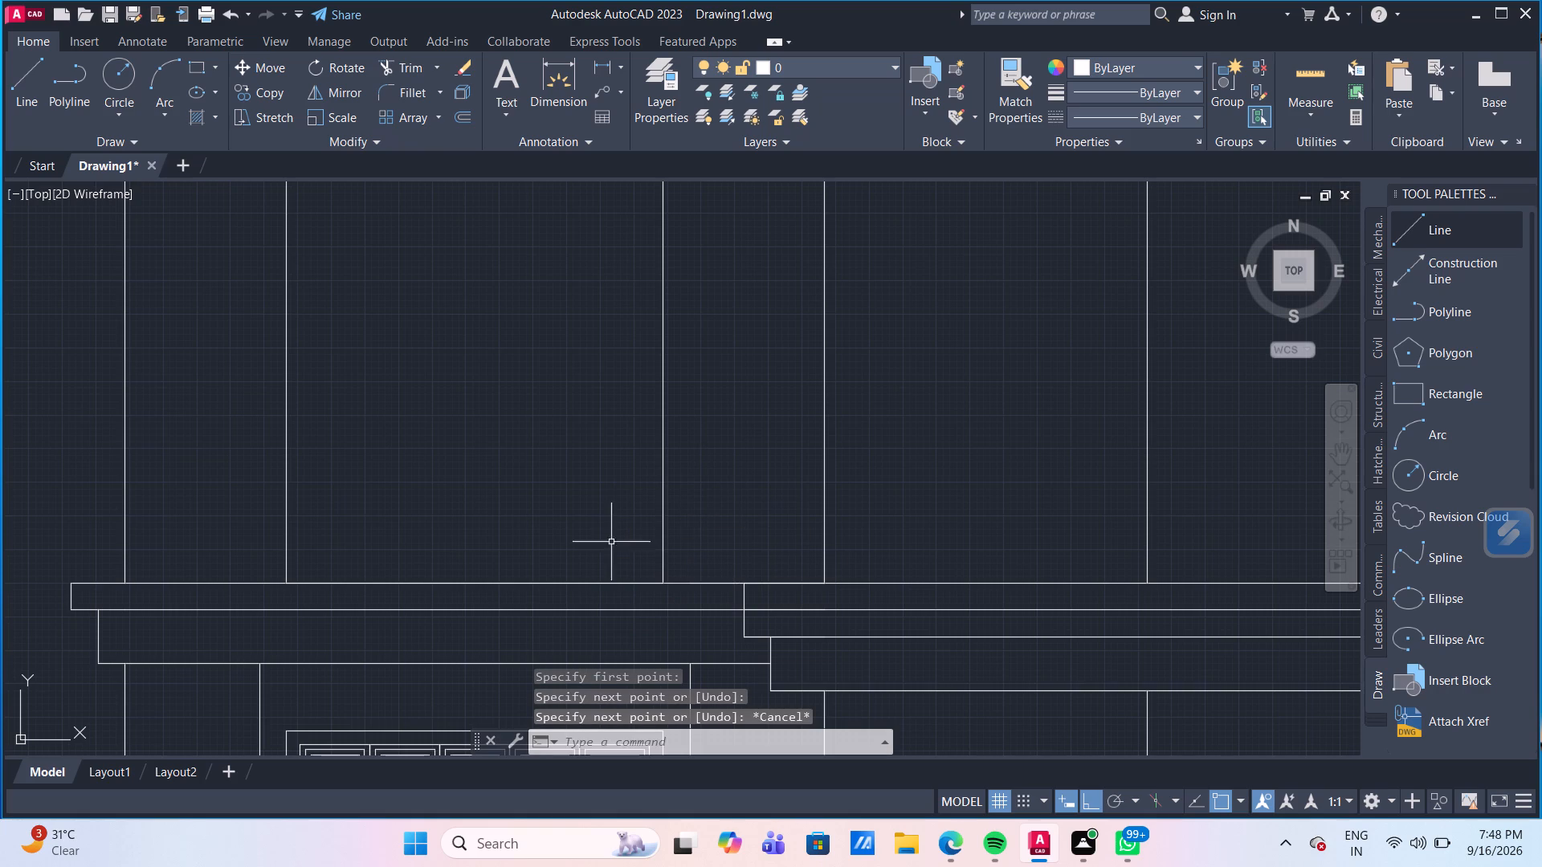
Move the 700 mm horizontal line at the upper-floor base straight up 275 mm.
left_click(569, 585)
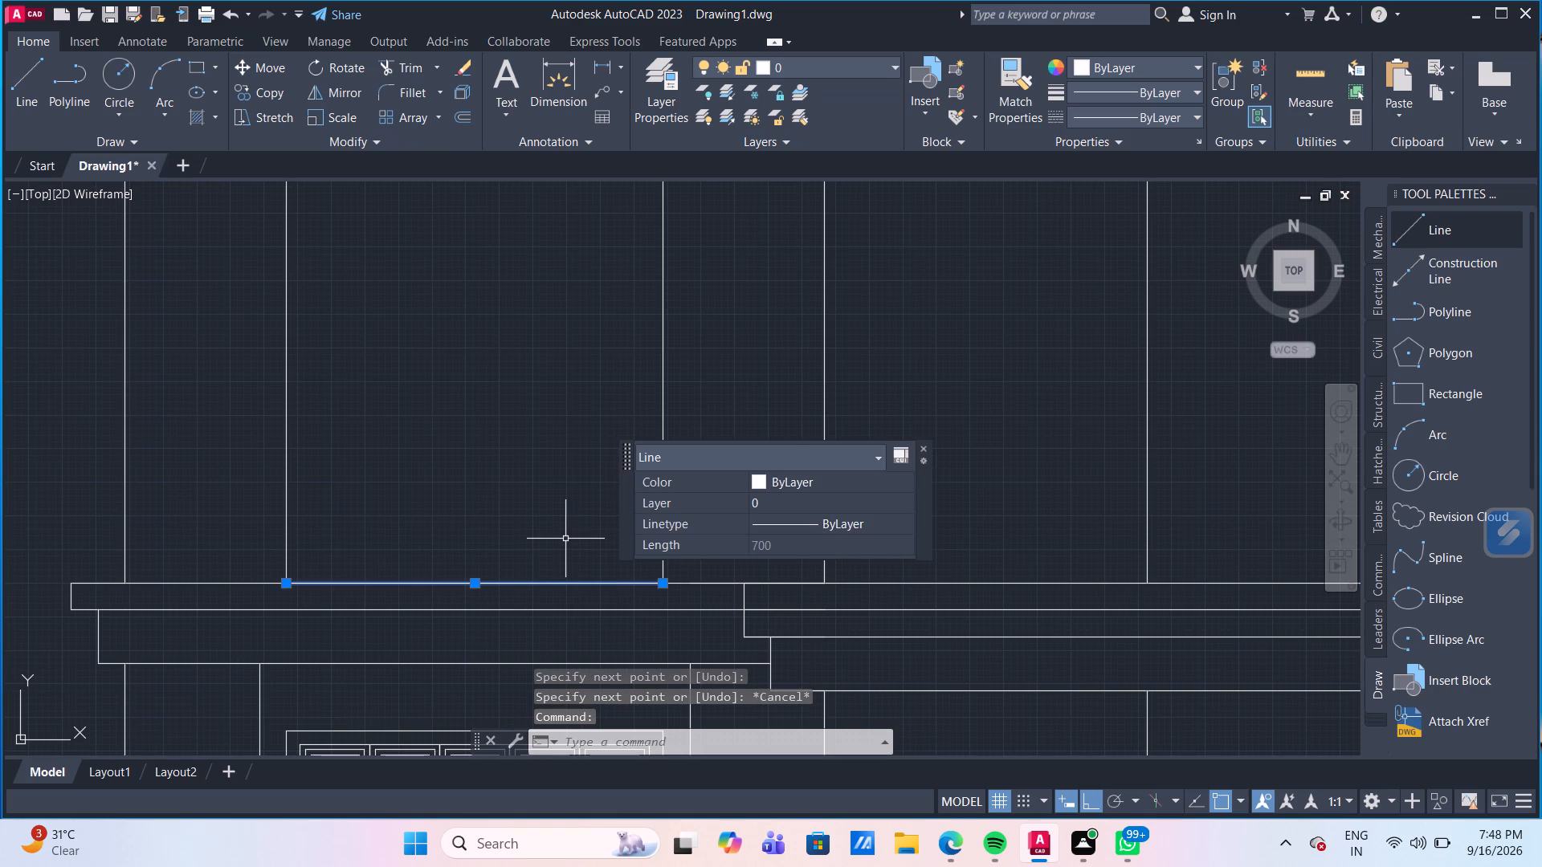
key("m")
key("Return")
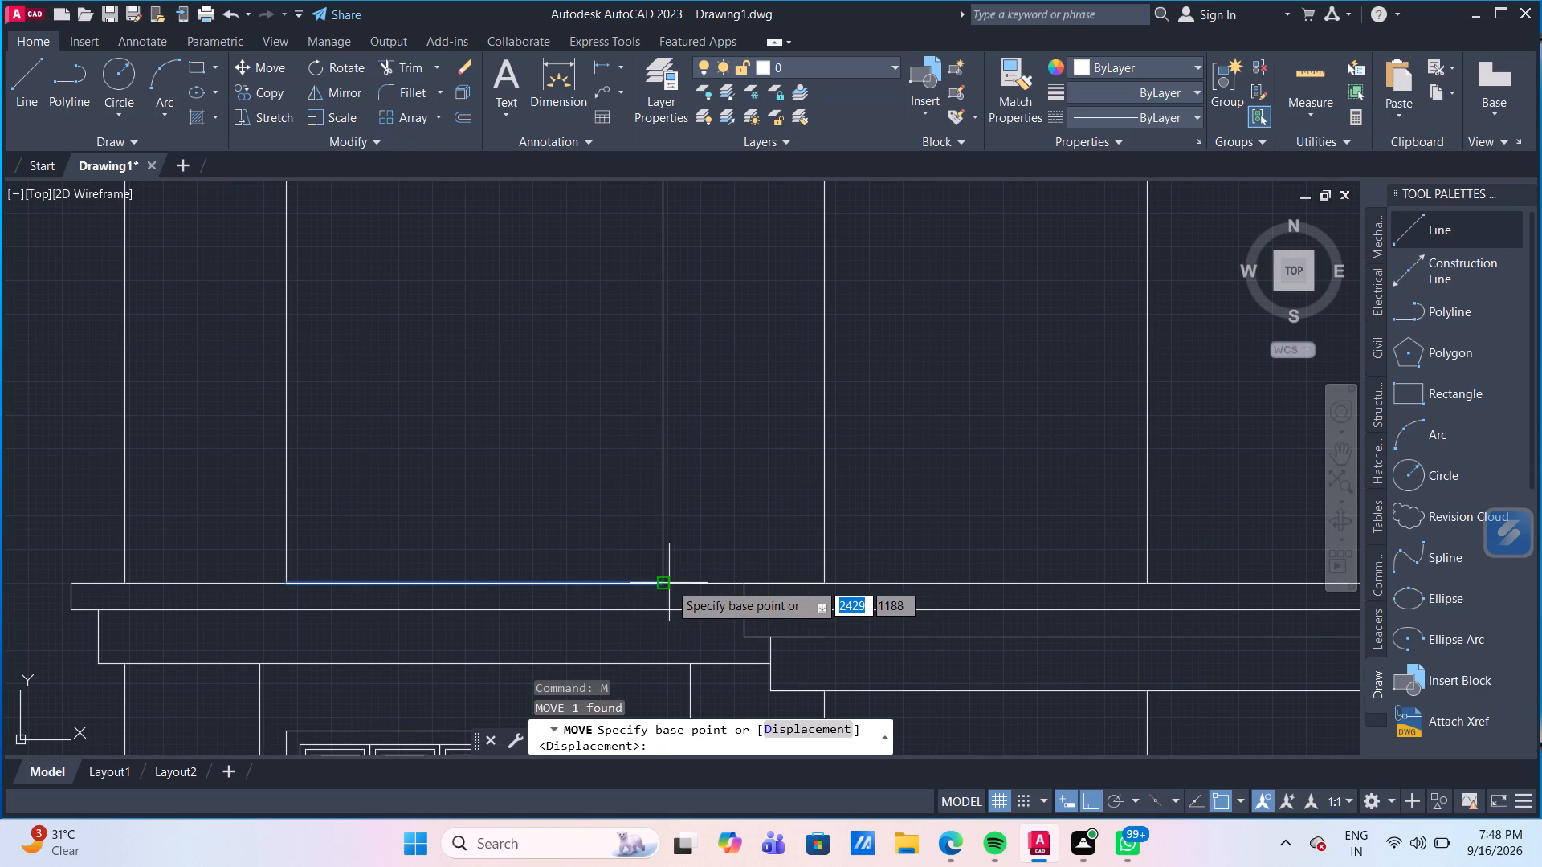
left_click(663, 583)
type("275")
key("Return")
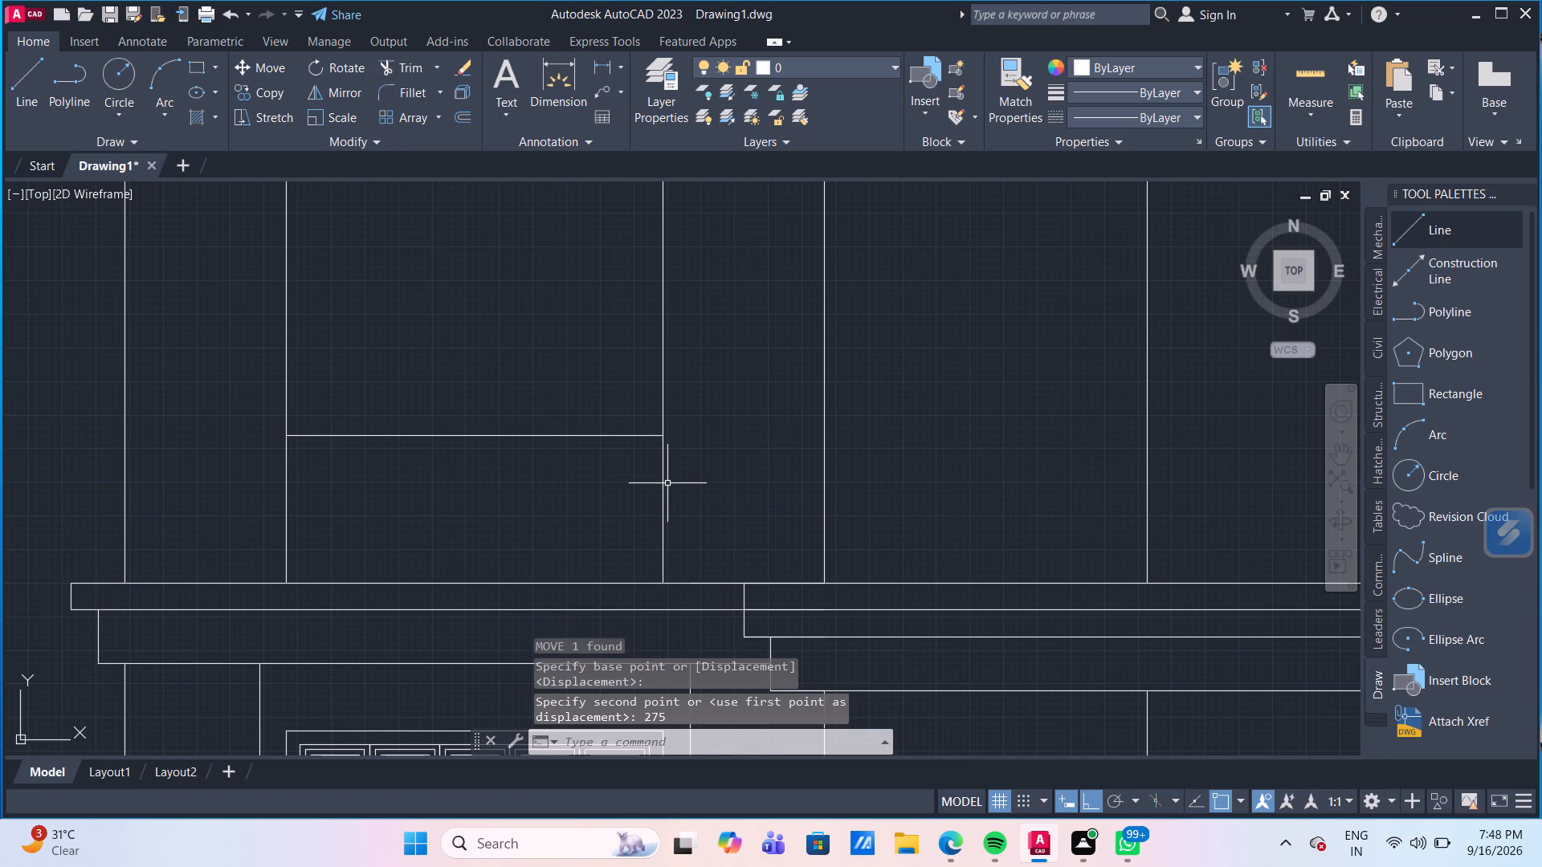
Offset the raised 700 mm line 50 mm upward to form the upper-floor sill band.
key("o")
key("Return")
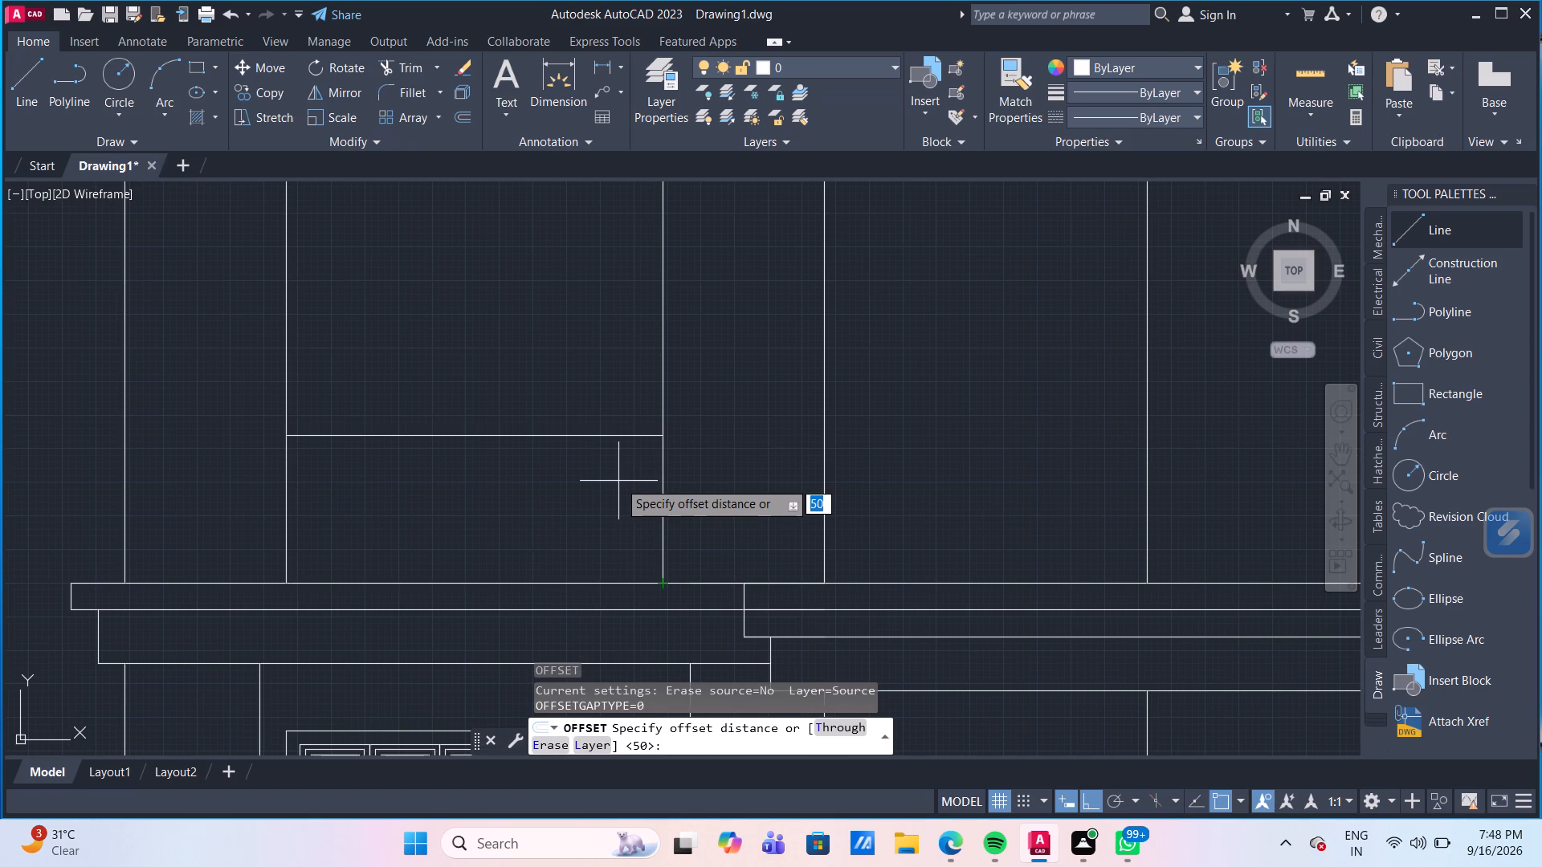
key("Return")
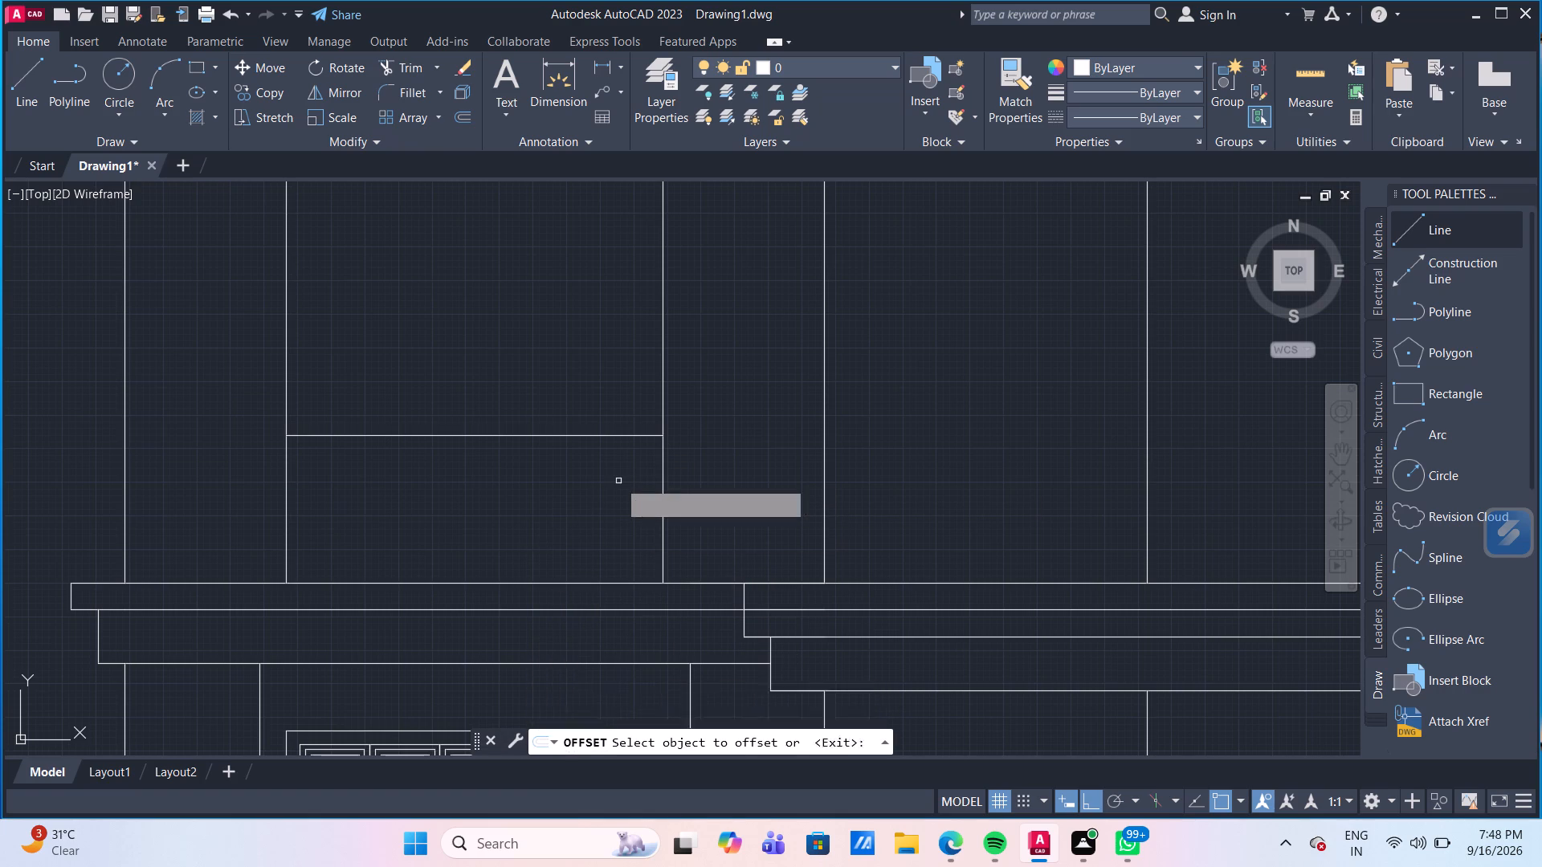
left_click(601, 434)
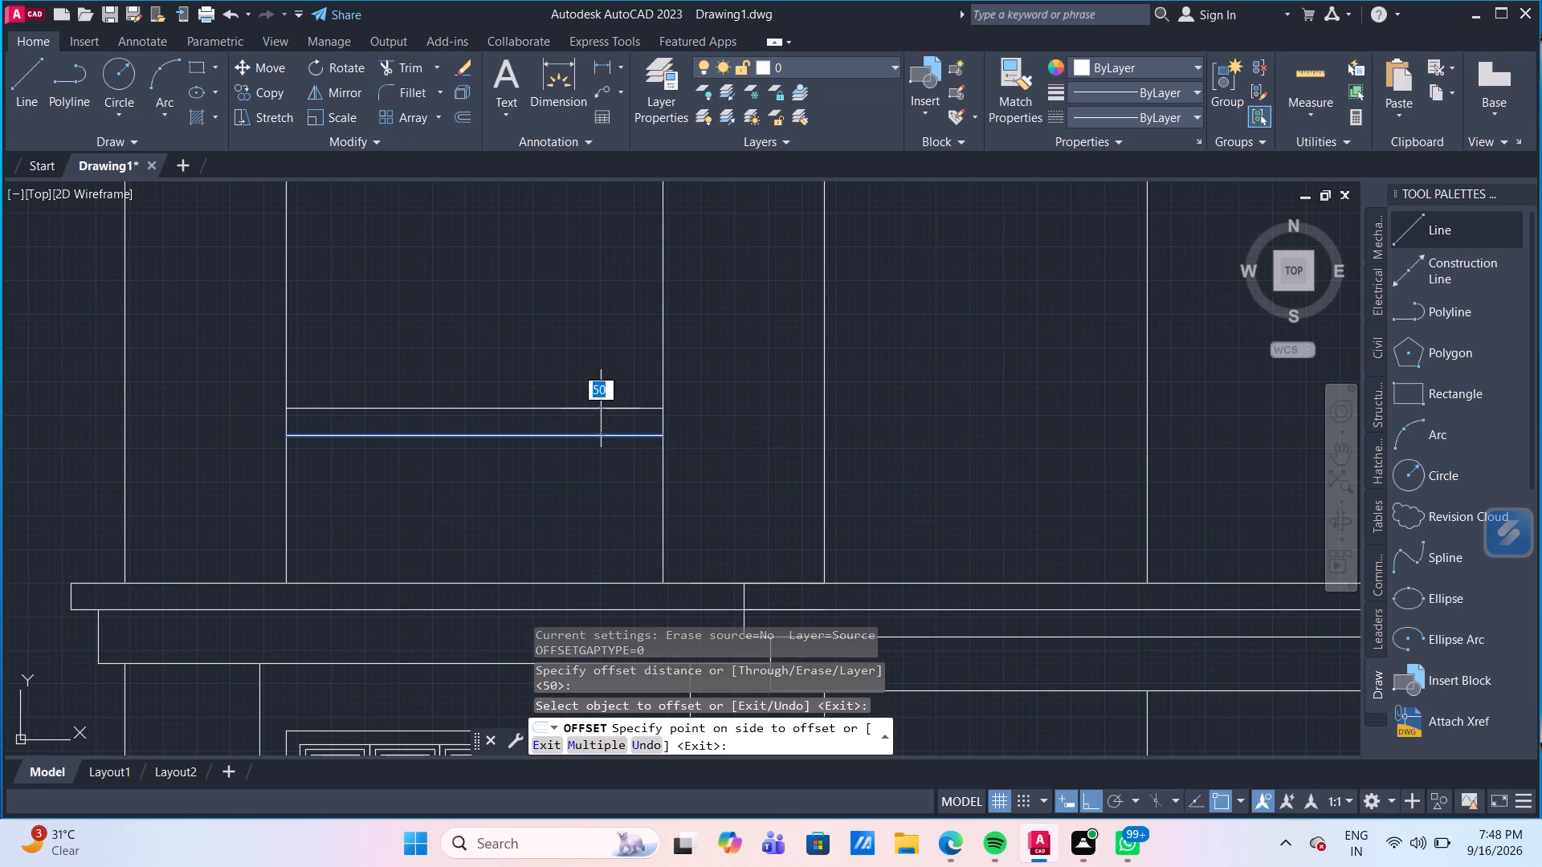
left_click(601, 409)
key("Escape")
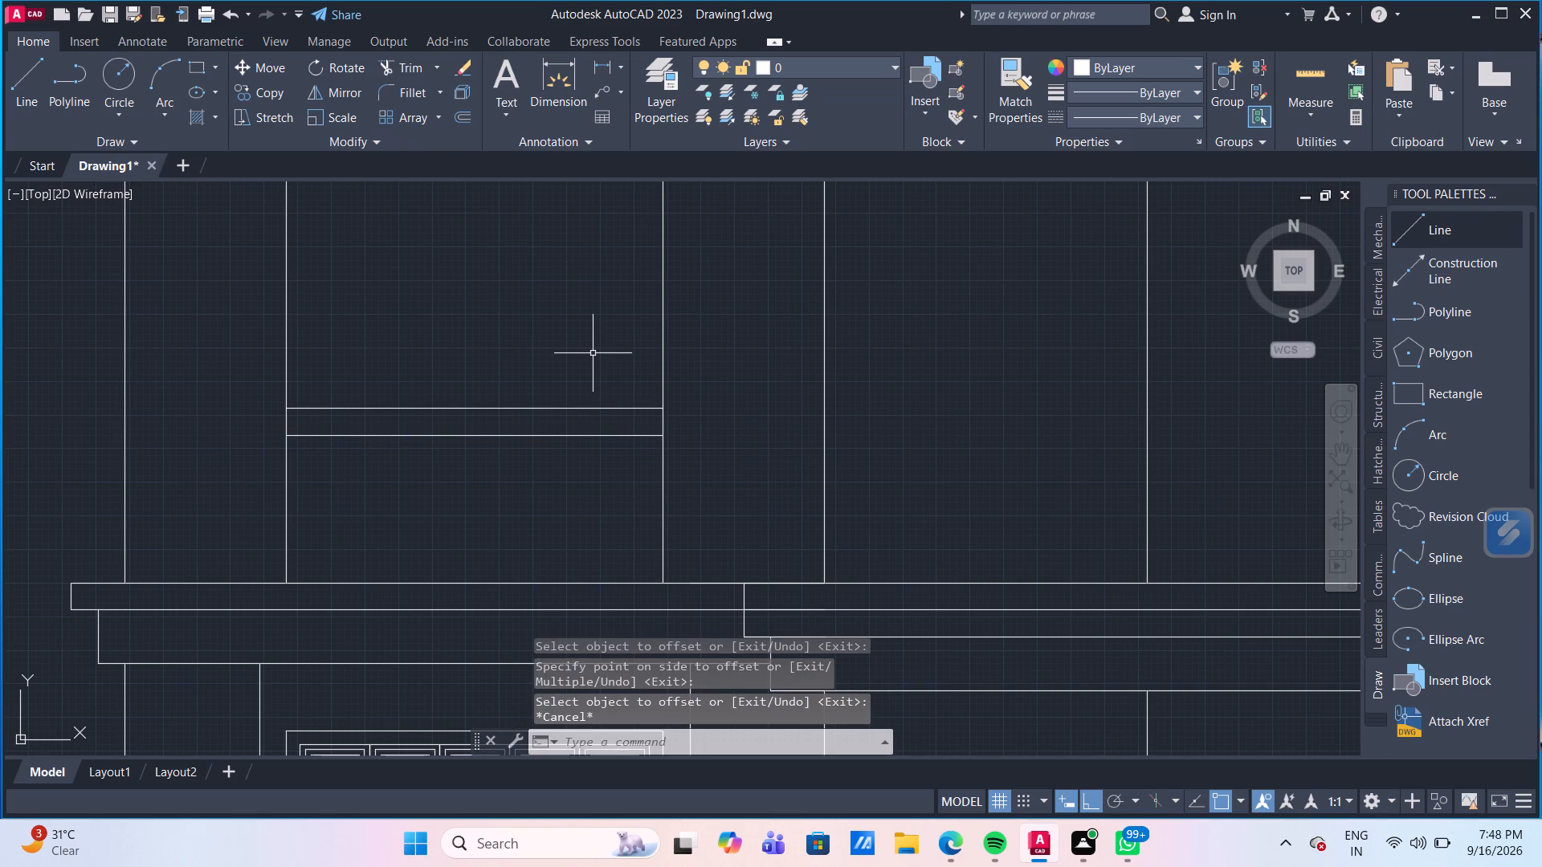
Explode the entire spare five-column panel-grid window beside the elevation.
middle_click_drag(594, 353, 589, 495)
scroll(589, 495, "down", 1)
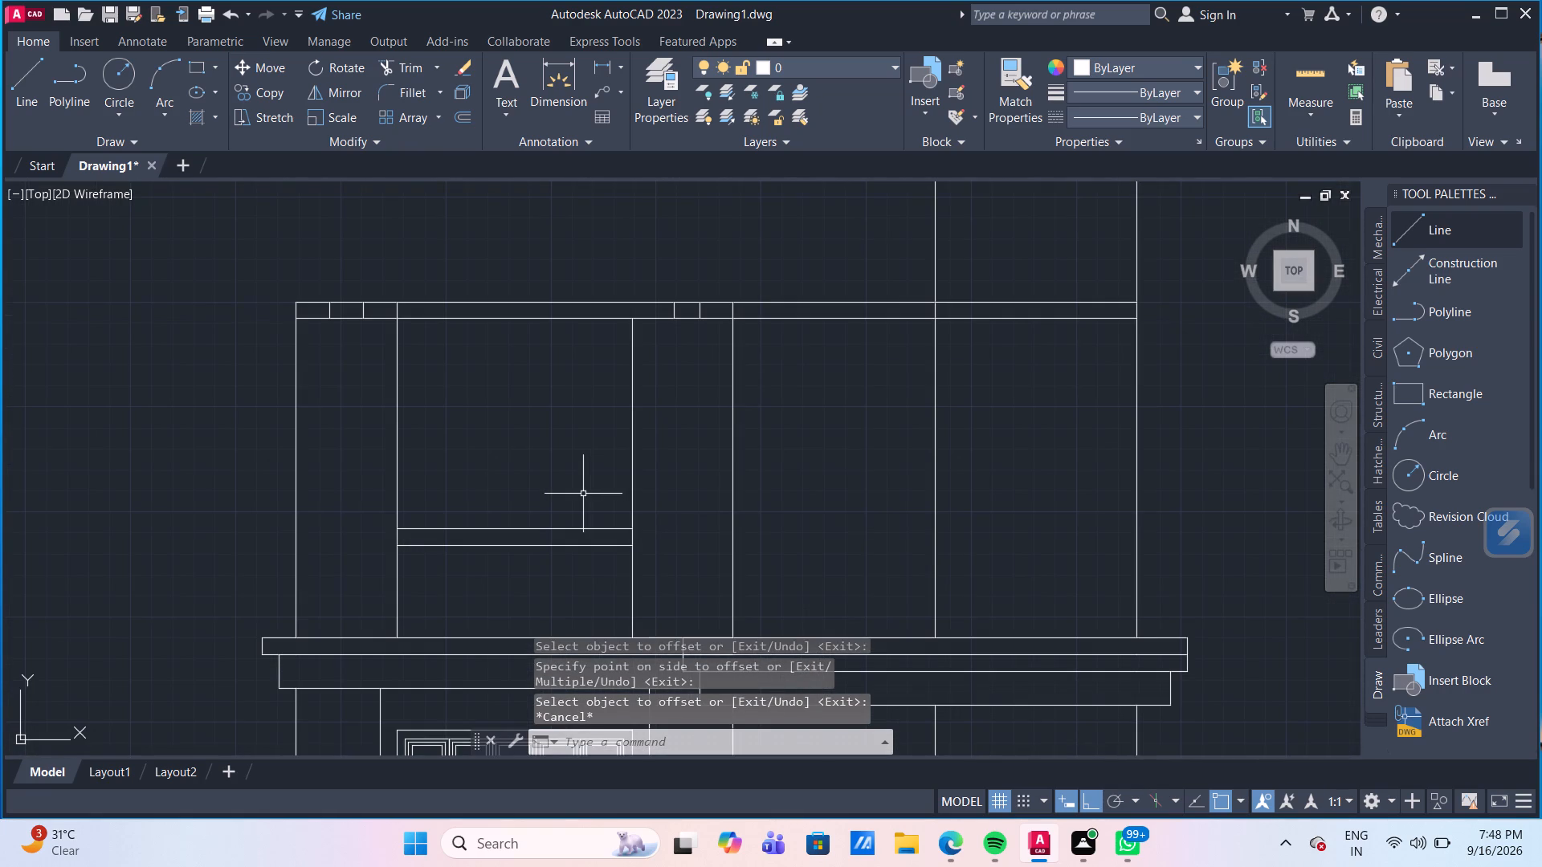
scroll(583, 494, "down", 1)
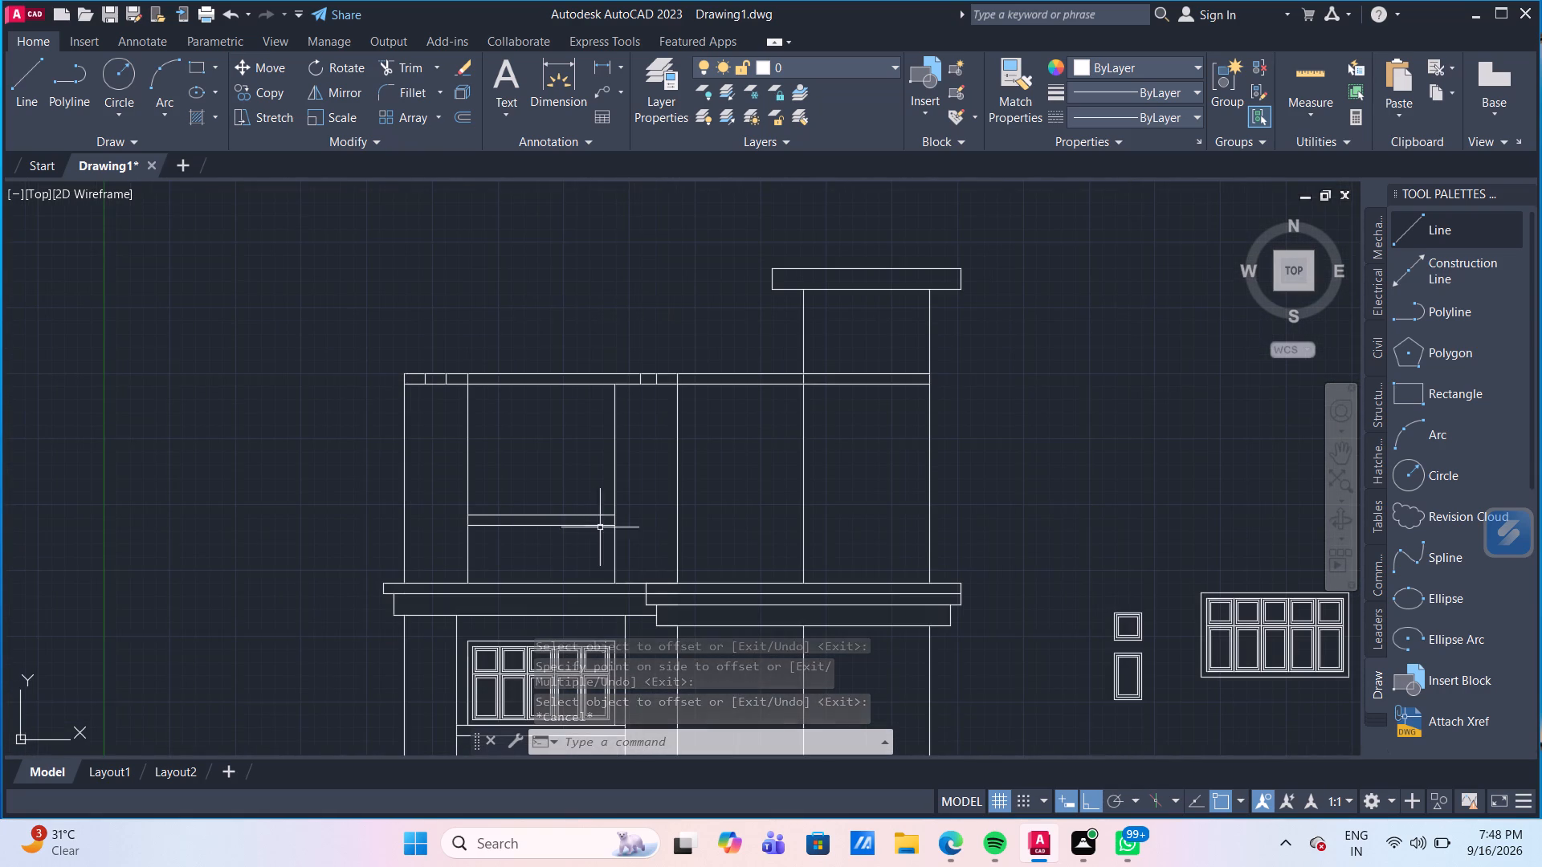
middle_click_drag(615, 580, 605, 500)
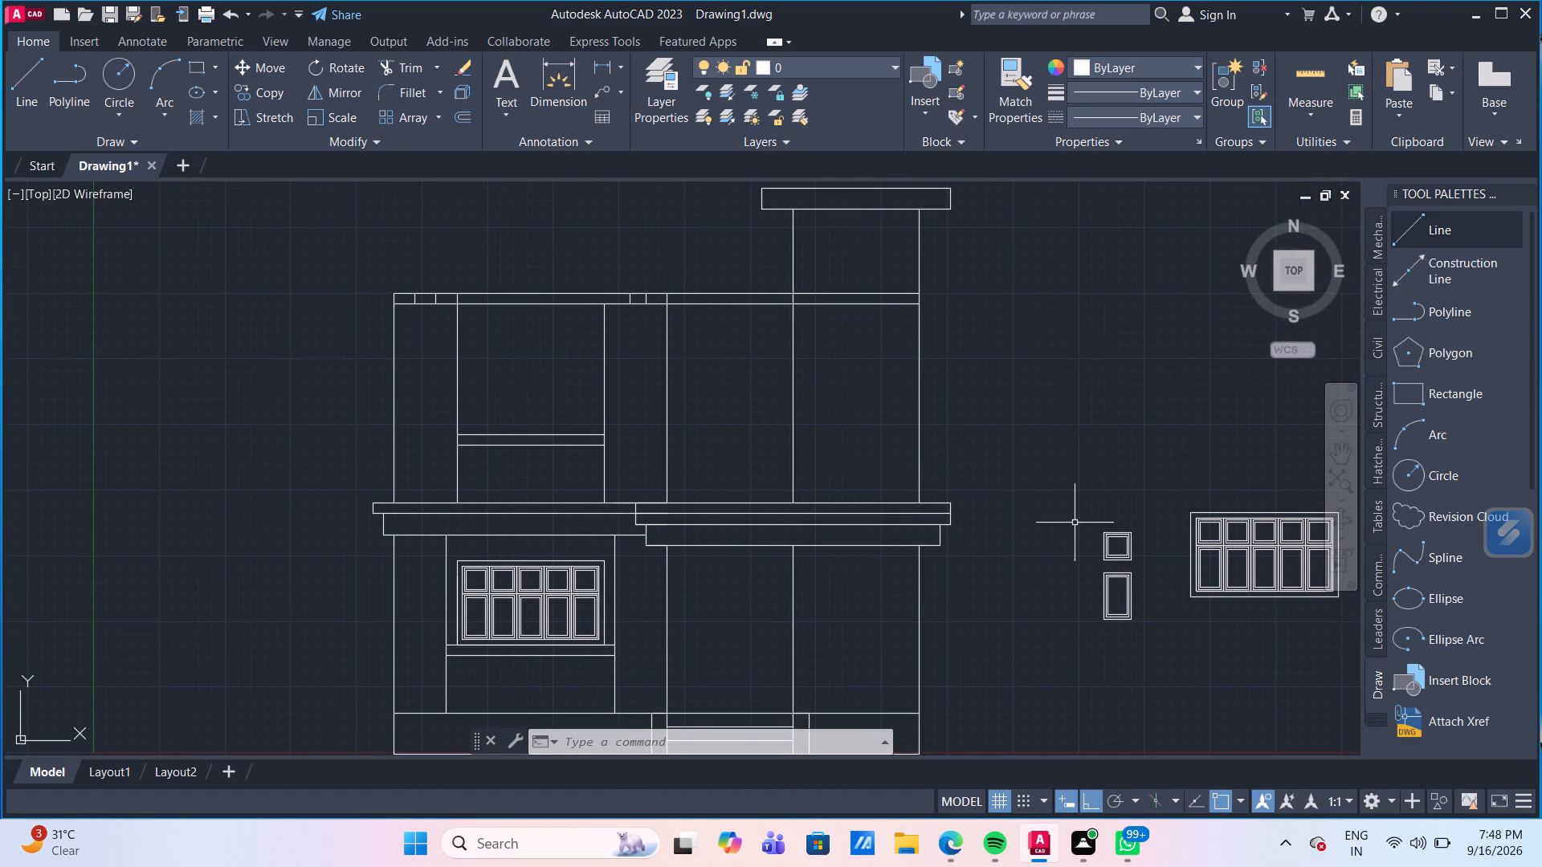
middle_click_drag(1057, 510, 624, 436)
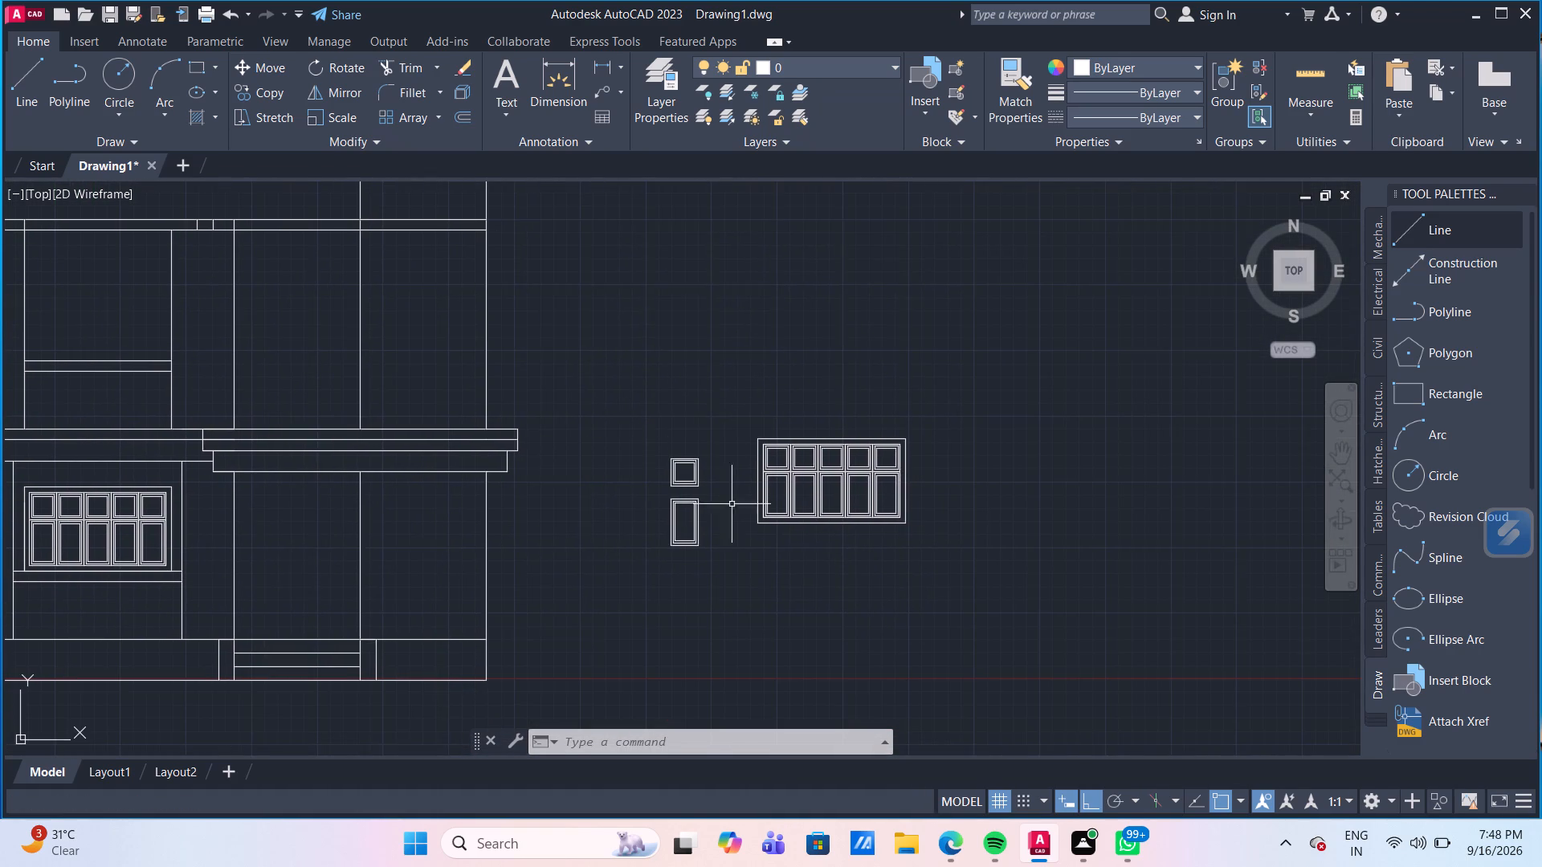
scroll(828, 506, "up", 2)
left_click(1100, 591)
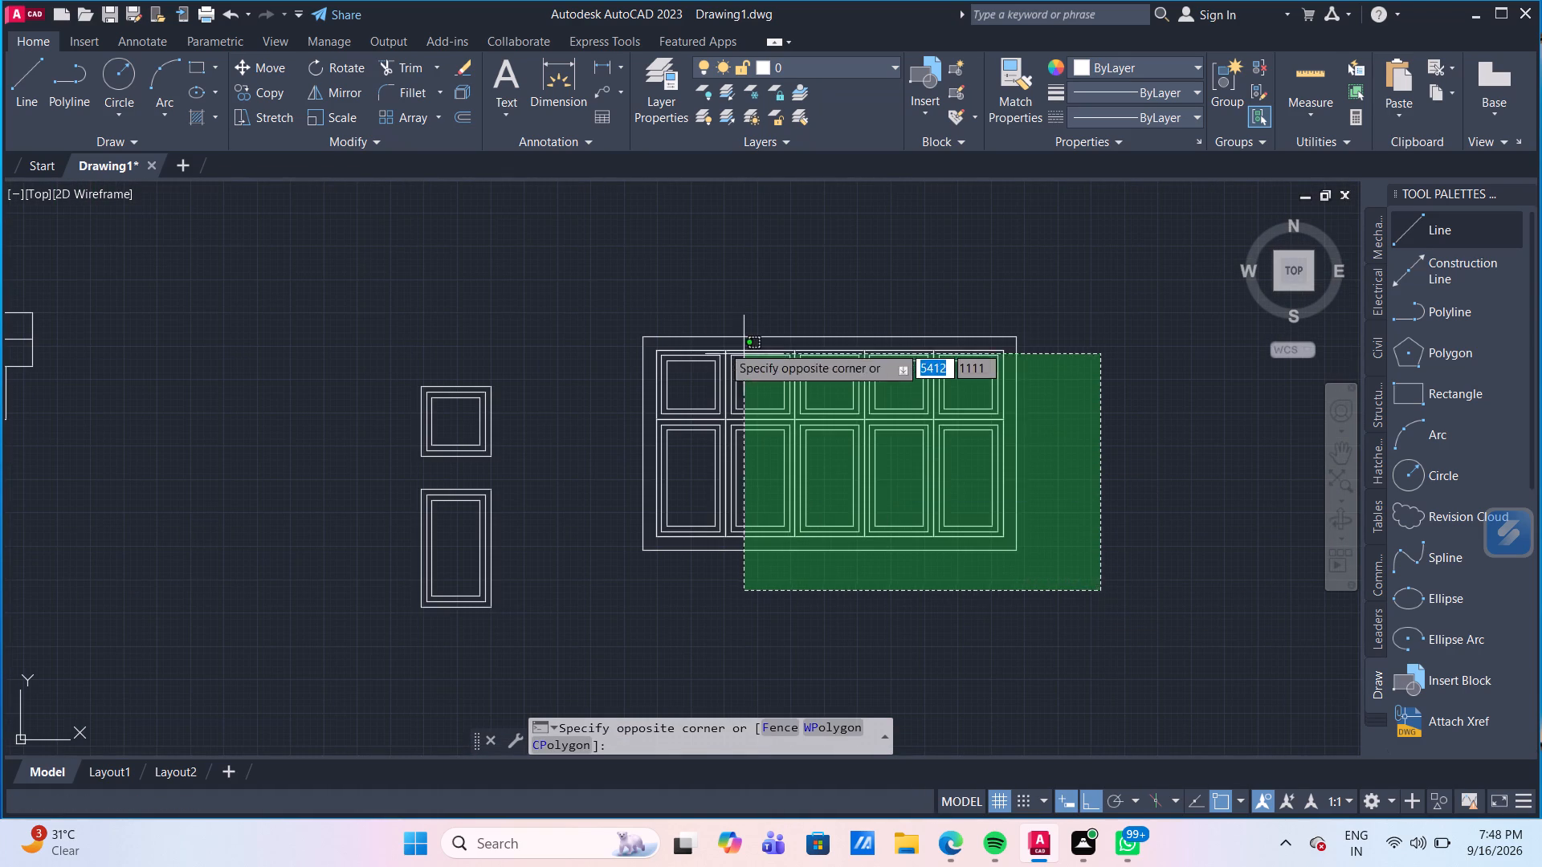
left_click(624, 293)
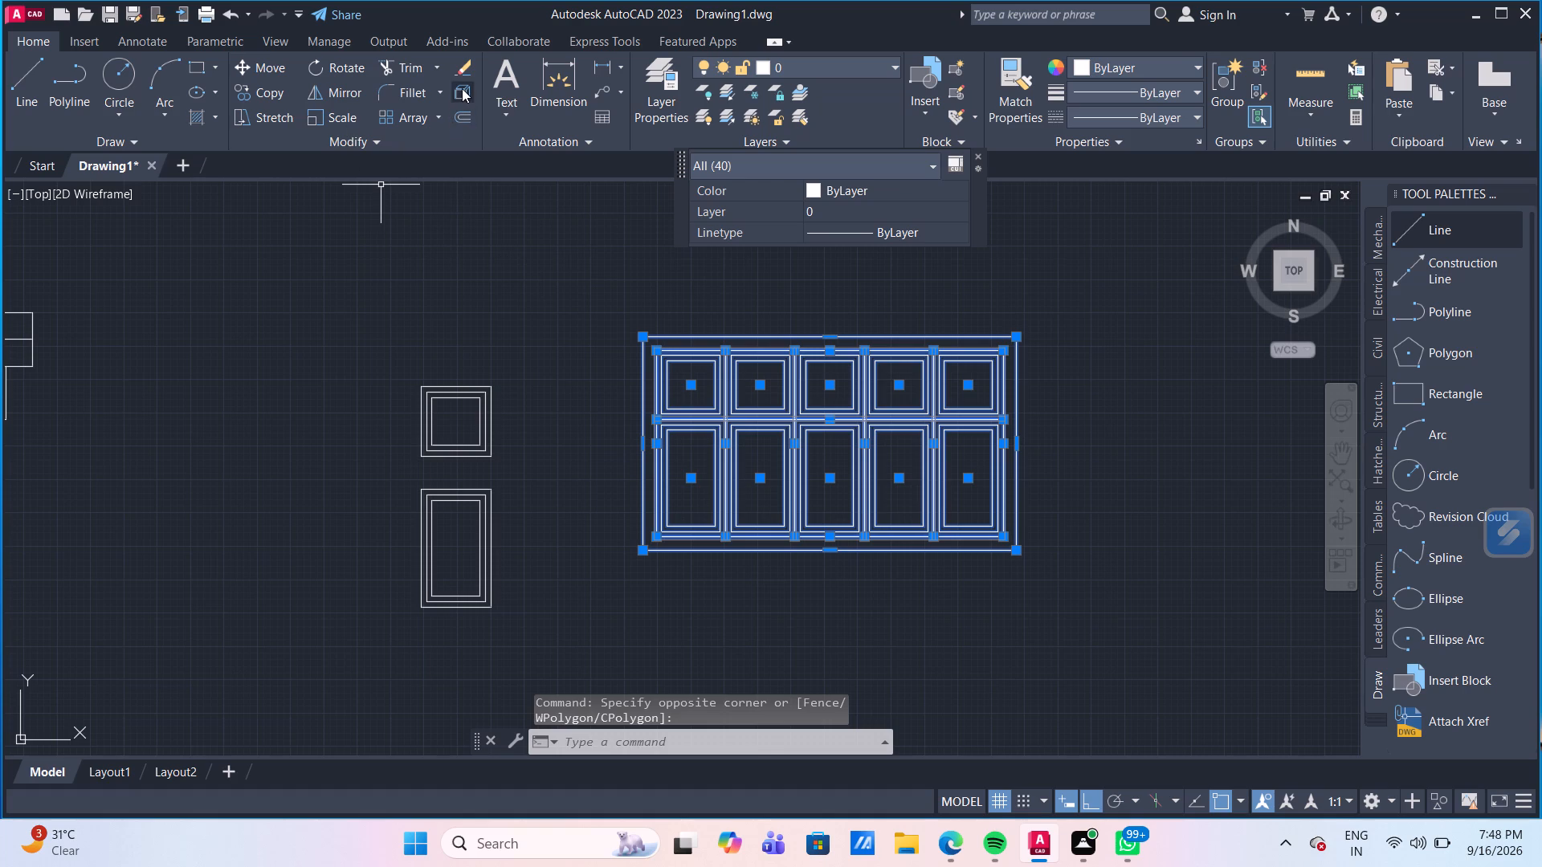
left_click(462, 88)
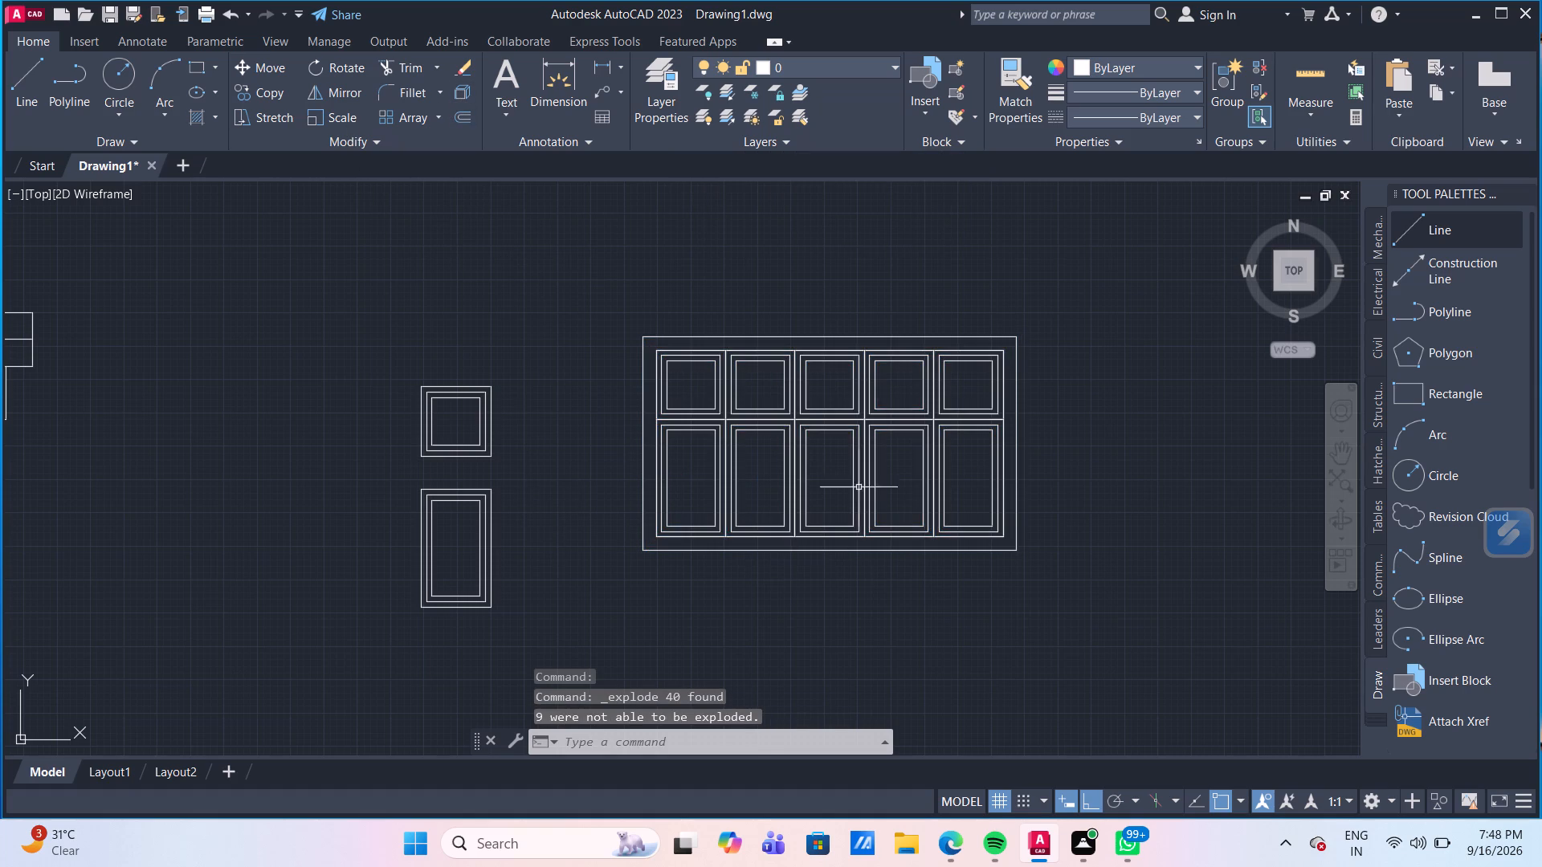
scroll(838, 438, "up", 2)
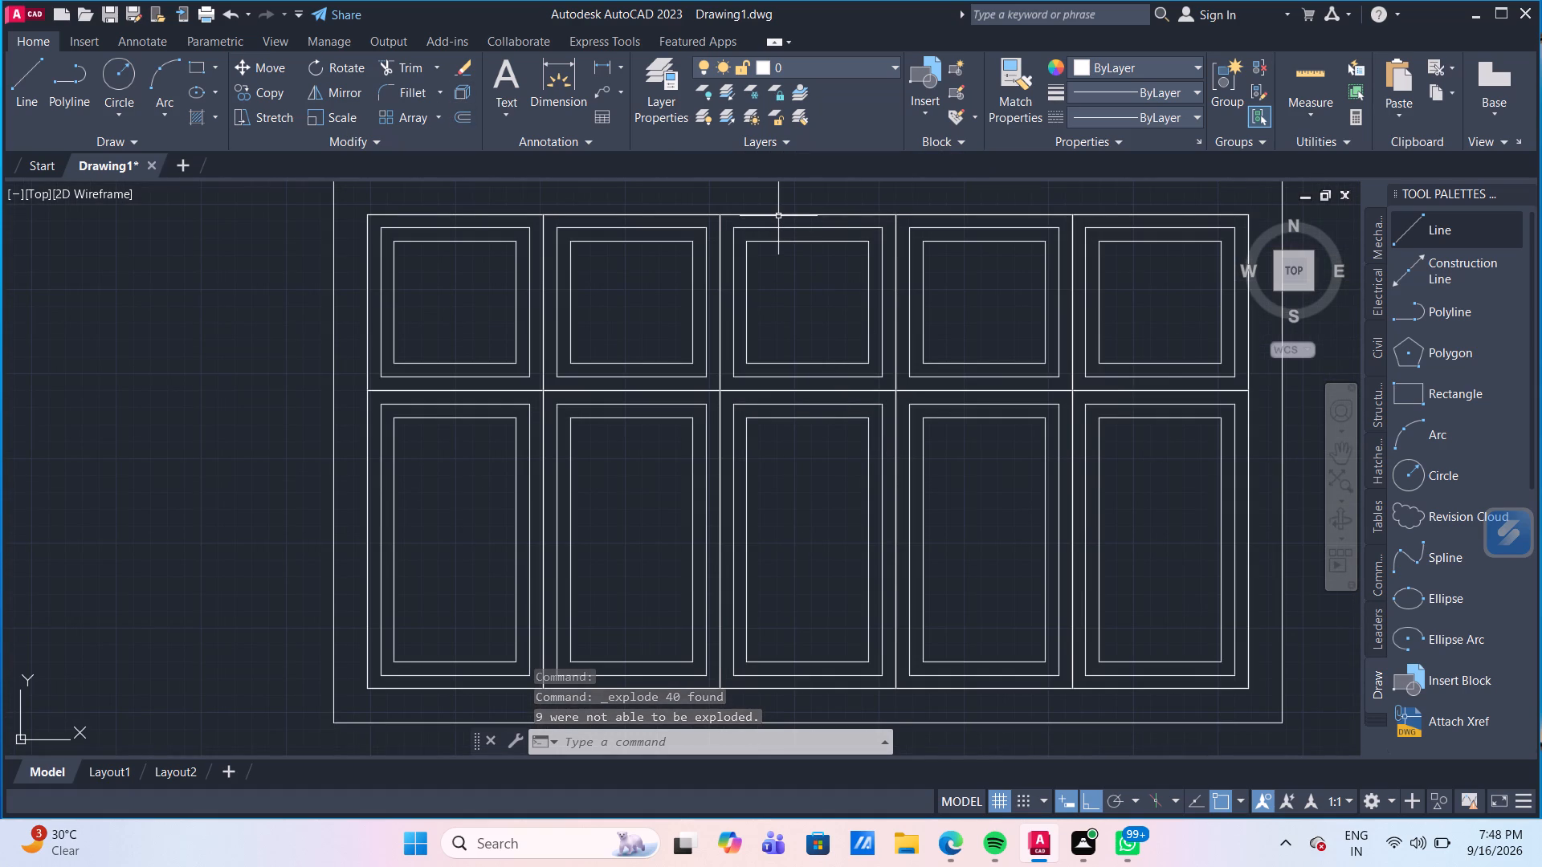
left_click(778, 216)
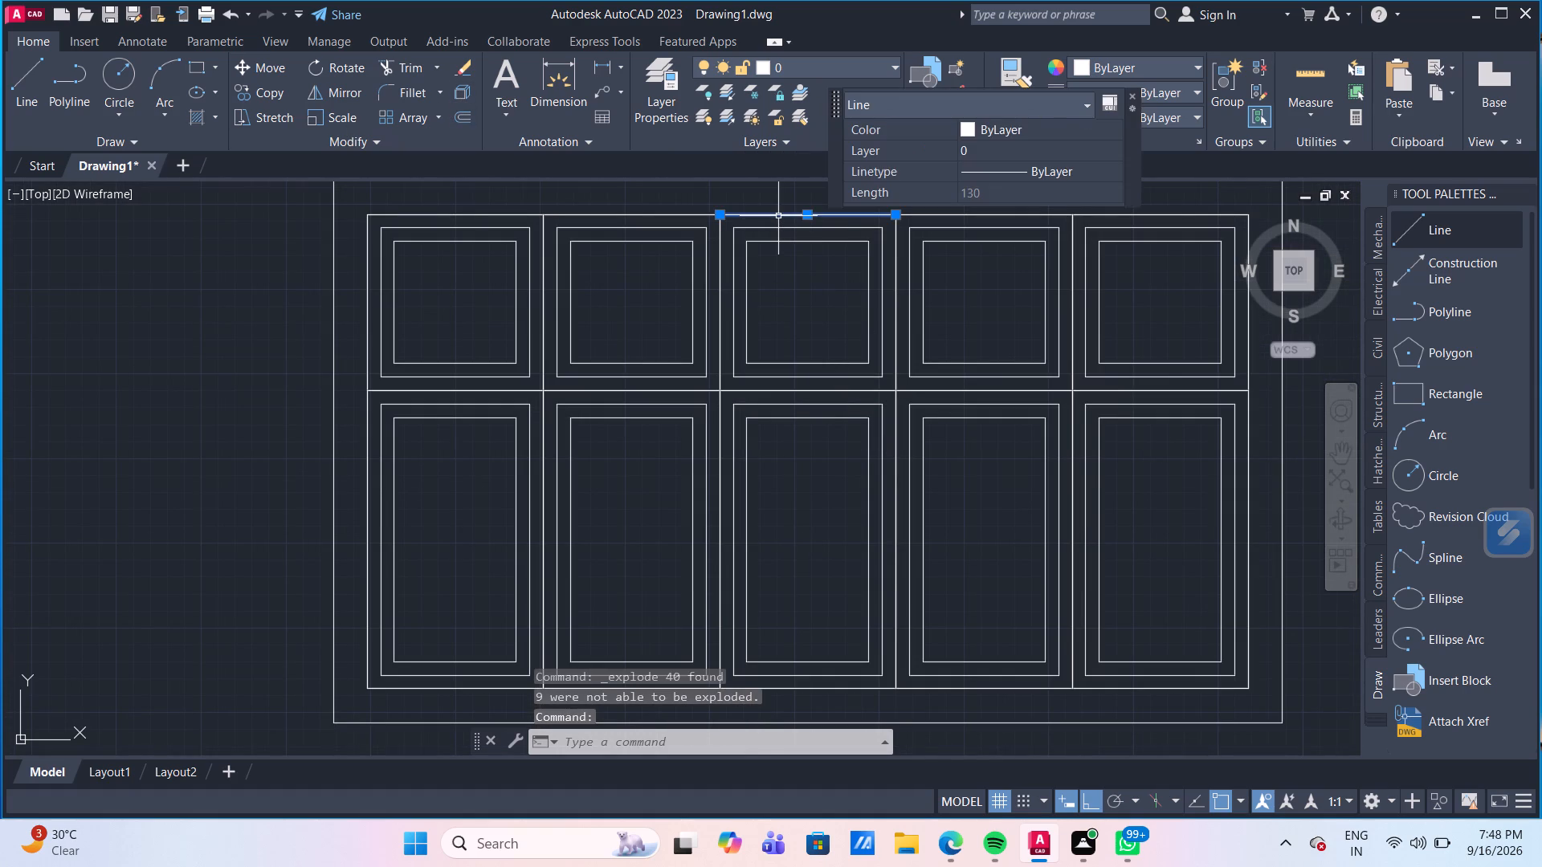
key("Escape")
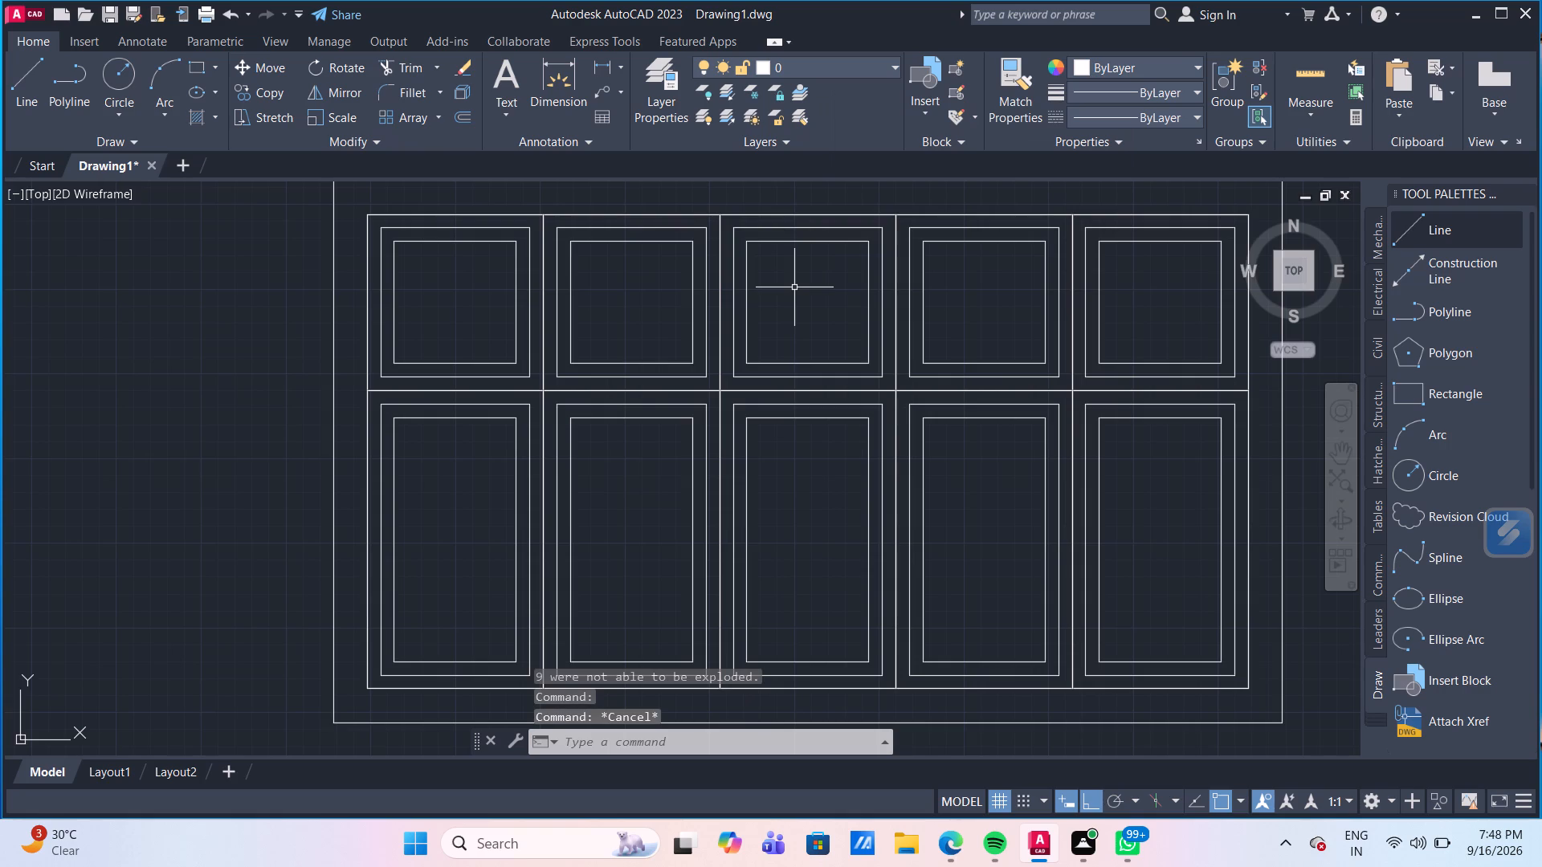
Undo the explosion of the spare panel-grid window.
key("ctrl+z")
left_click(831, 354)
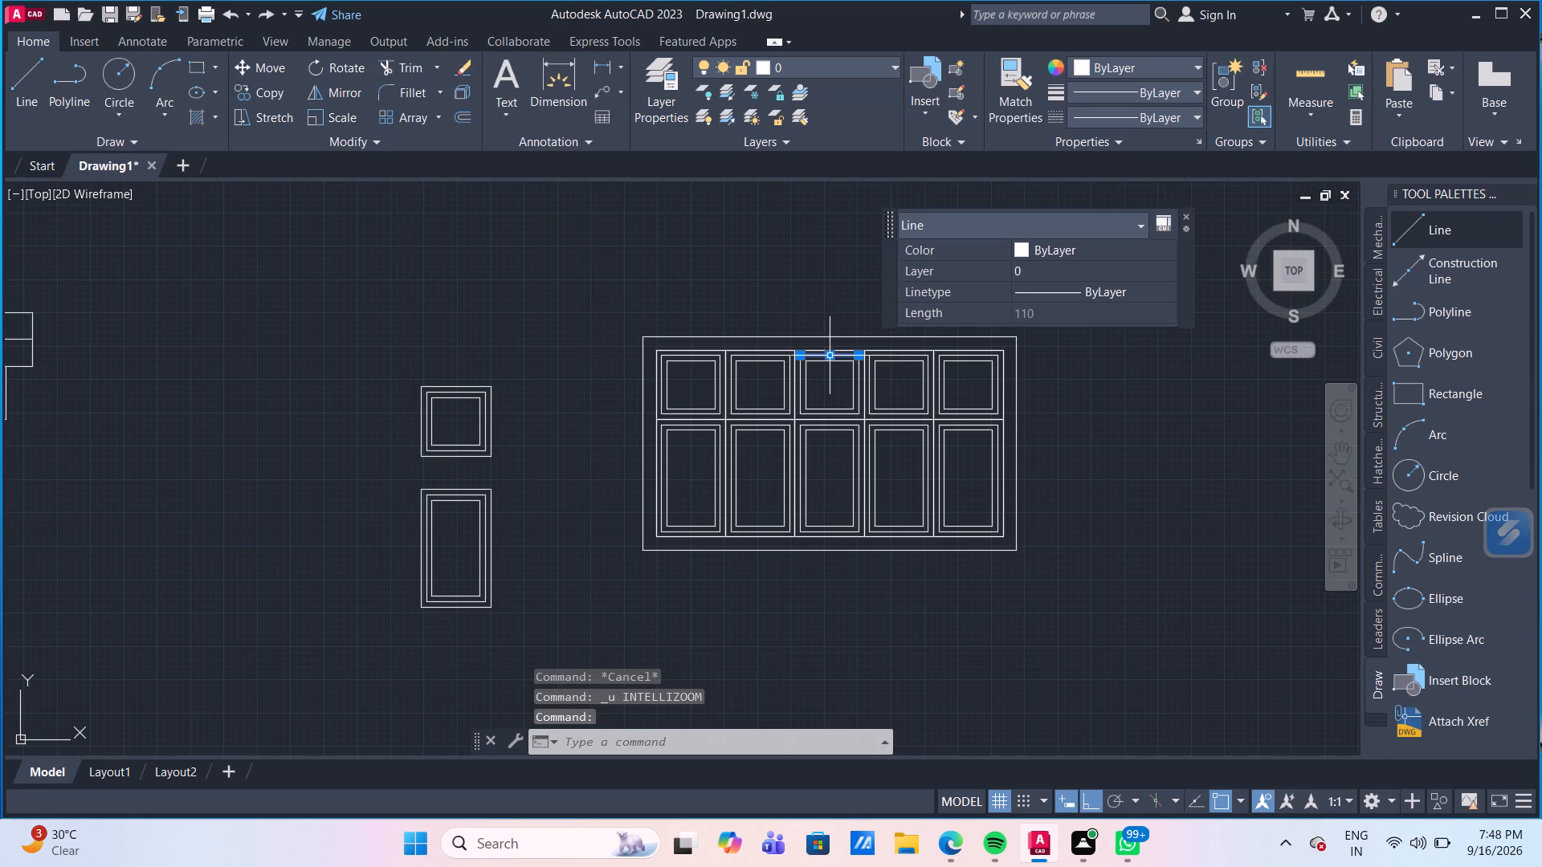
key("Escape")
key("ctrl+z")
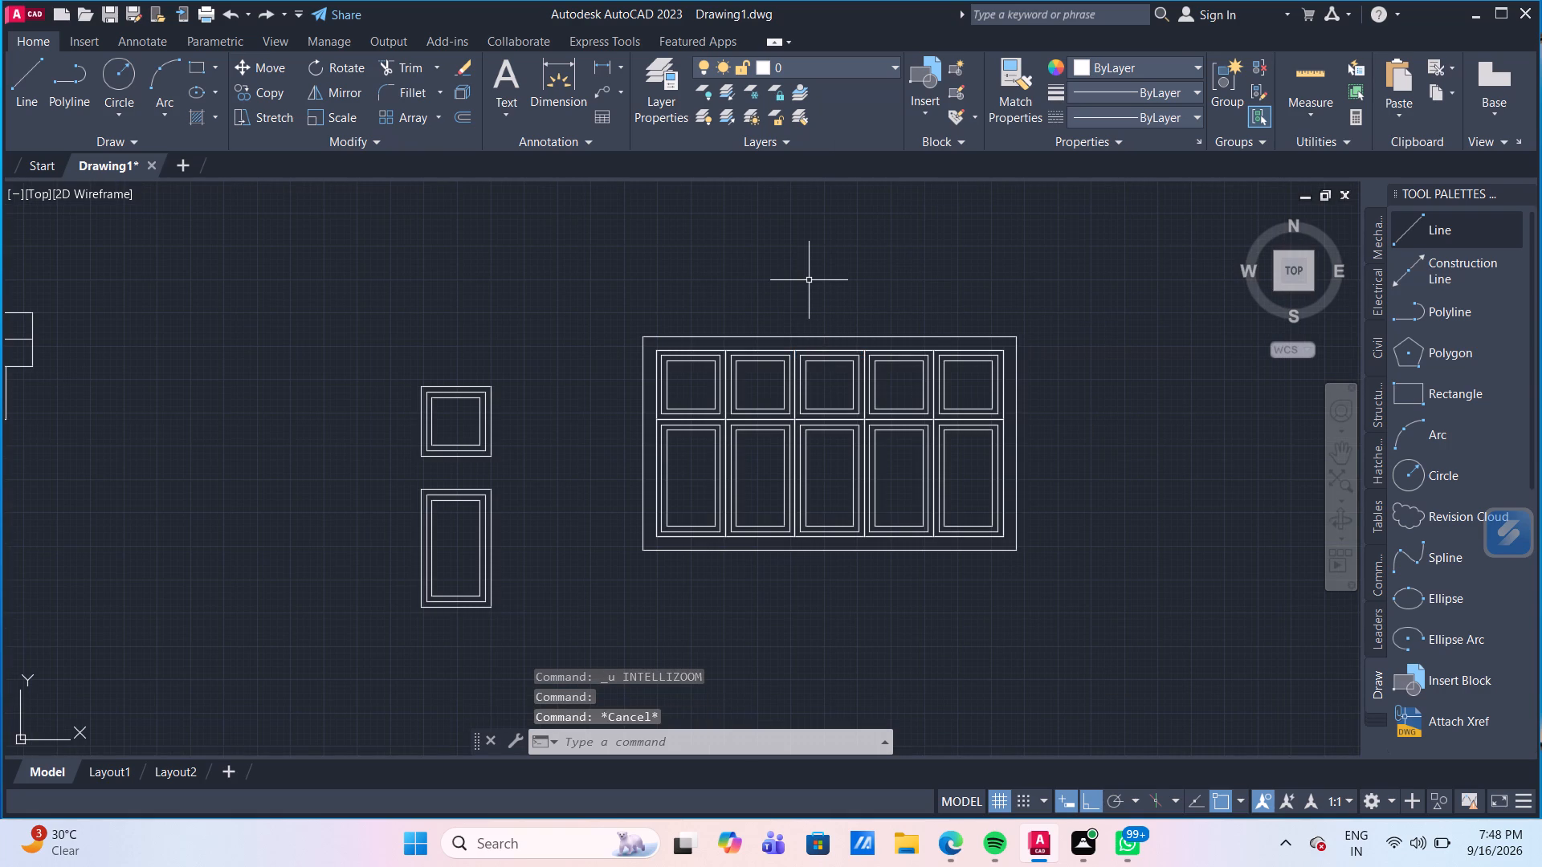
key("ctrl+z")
Delete the lower and upper panel groups in the middle column of the spare window.
scroll(813, 313, "down", 2)
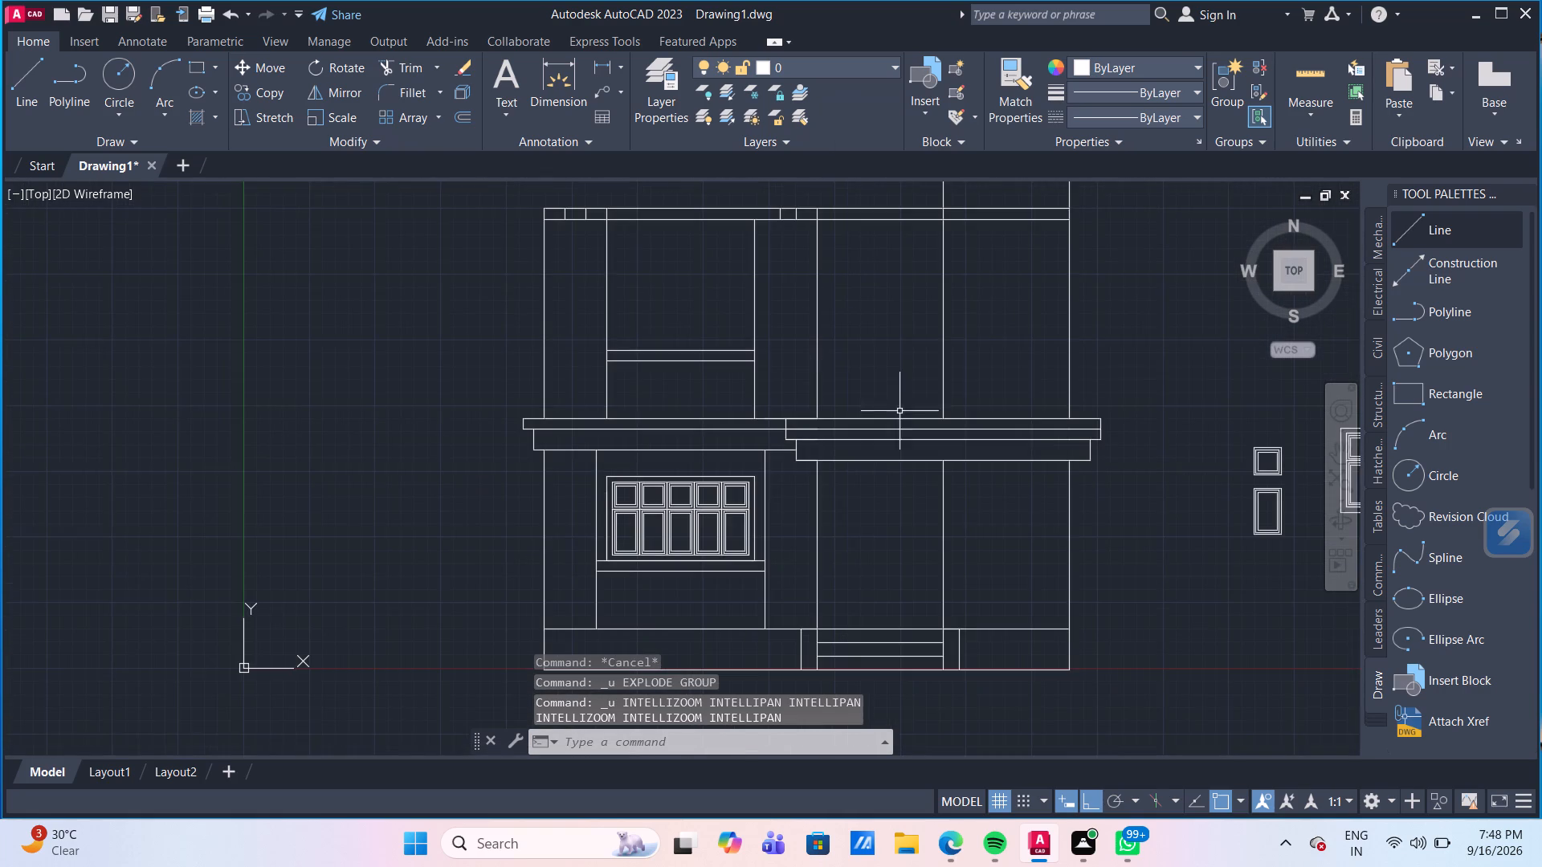
scroll(1024, 431, "down", 1)
middle_click_drag(1180, 436, 763, 396)
scroll(855, 418, "up", 3)
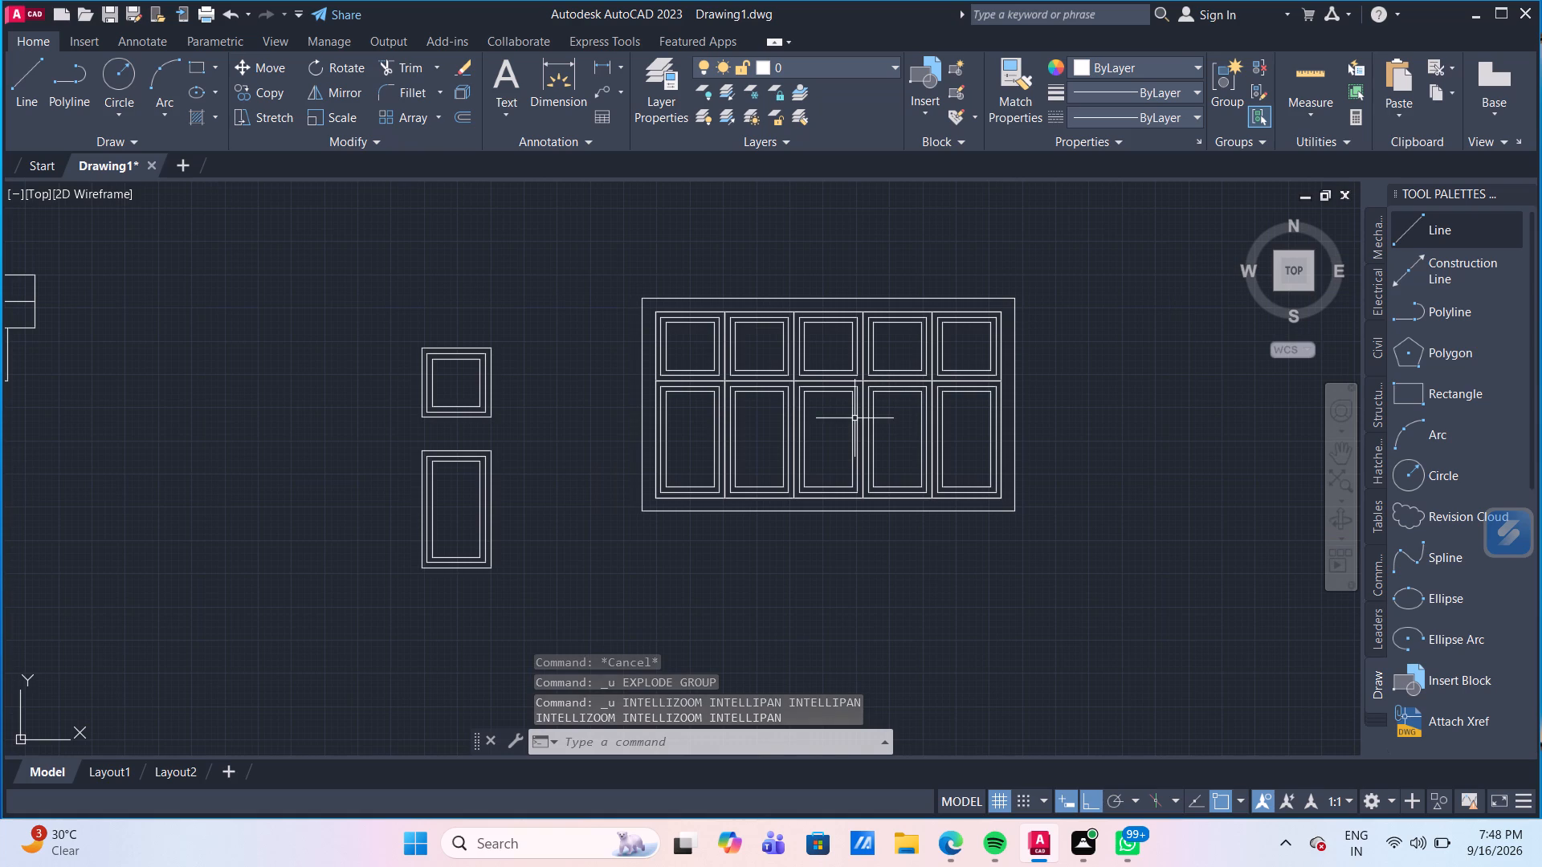
left_click(857, 389)
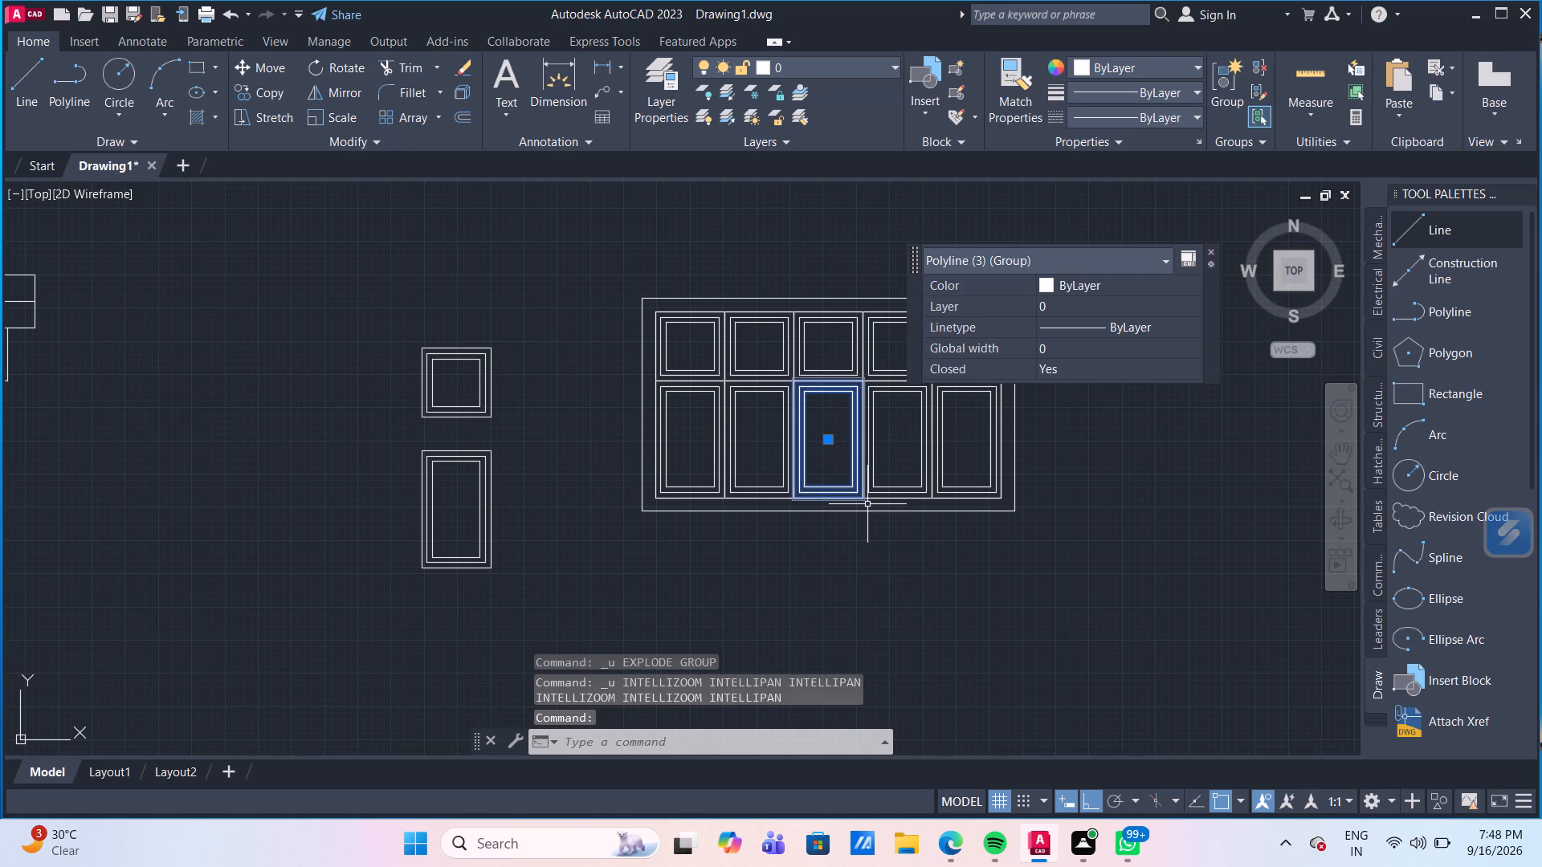
key("Delete")
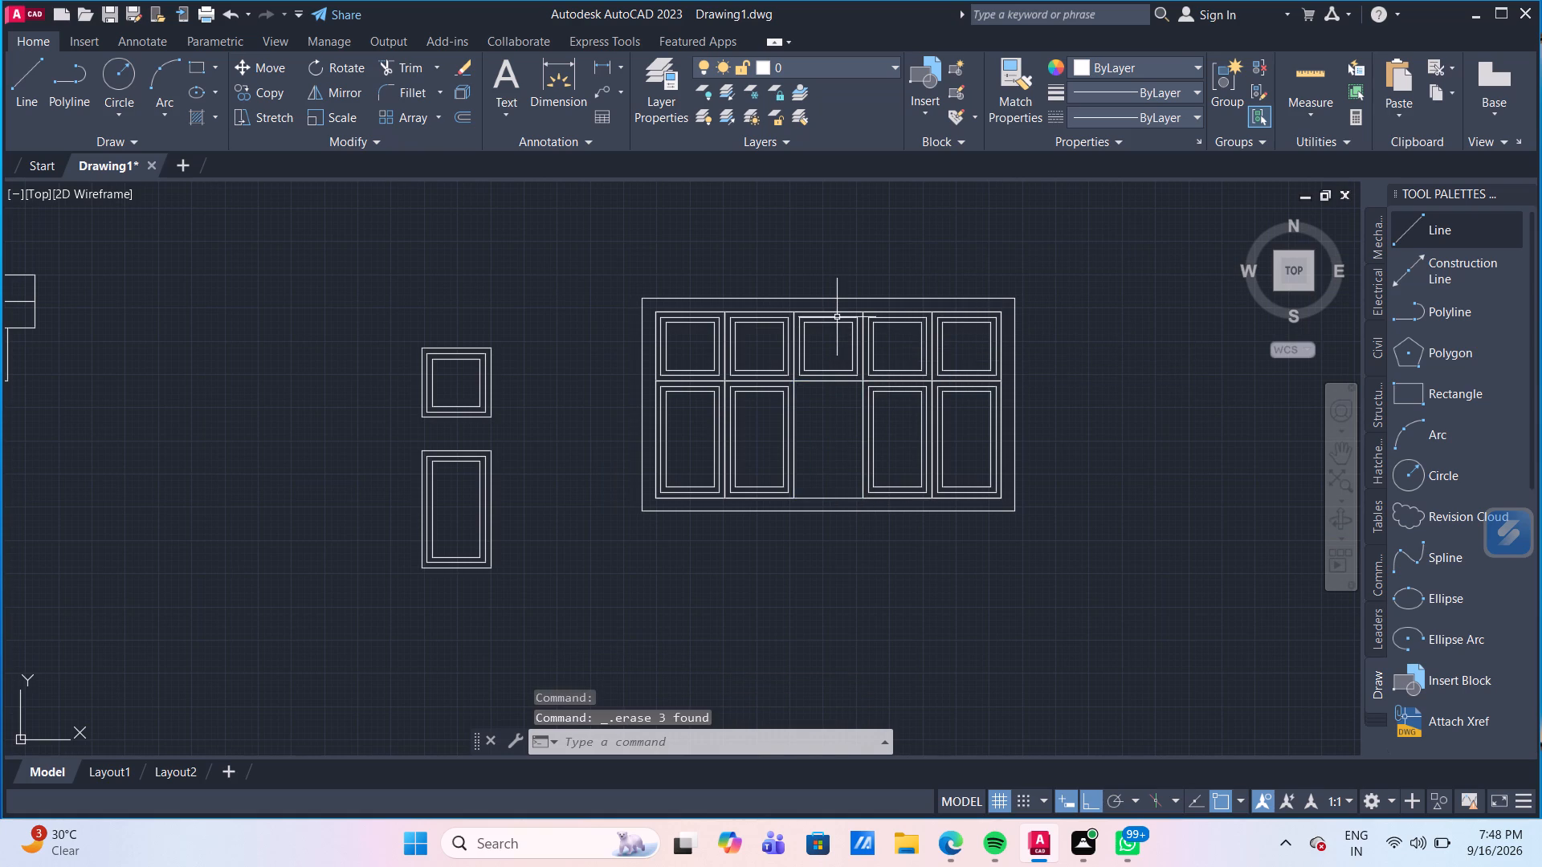
left_click(838, 316)
key("Delete")
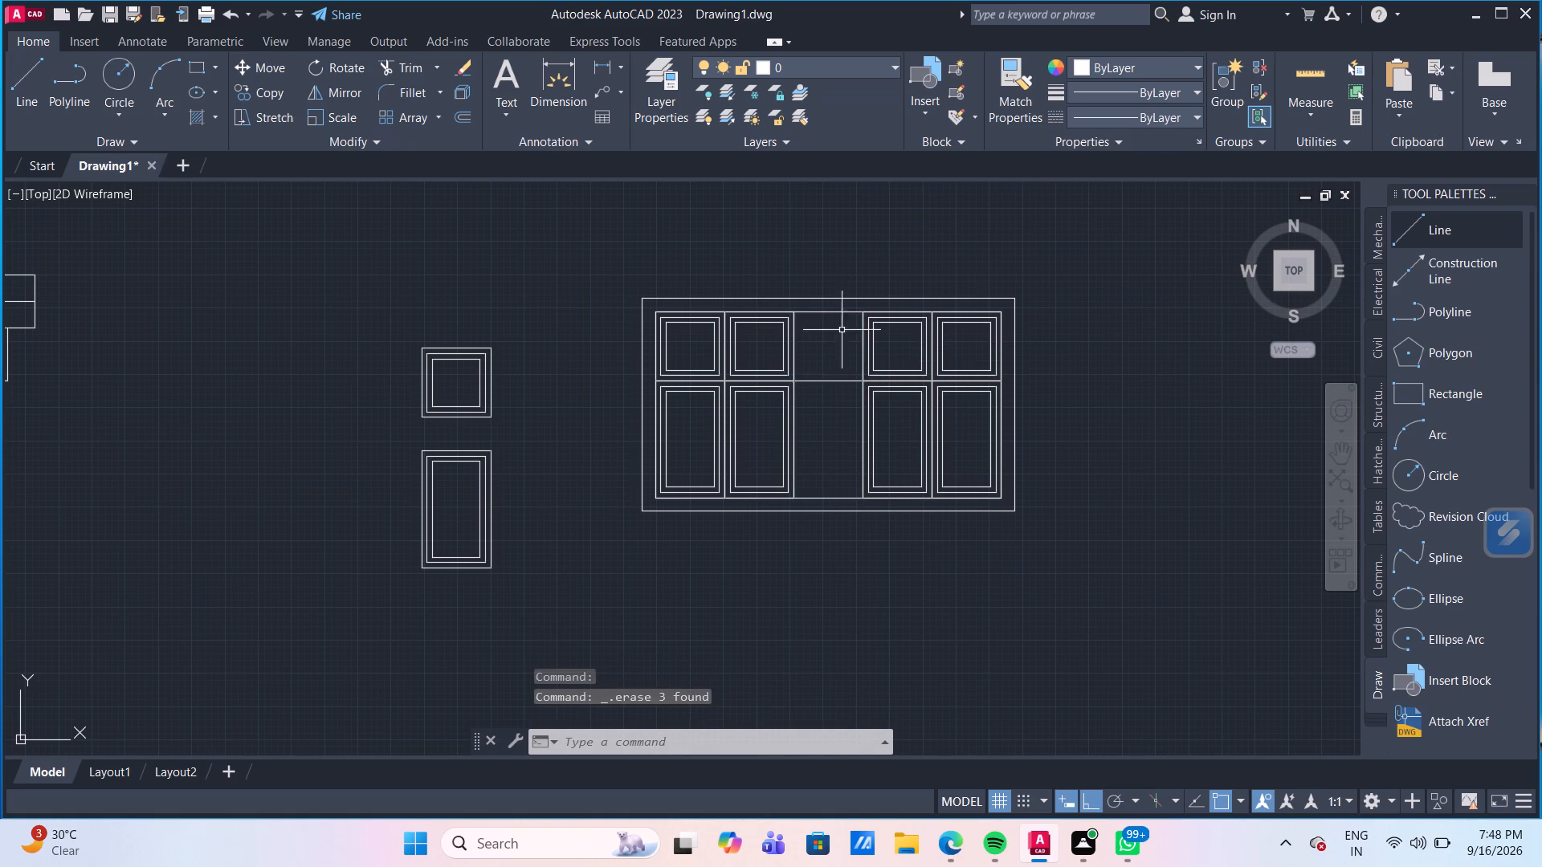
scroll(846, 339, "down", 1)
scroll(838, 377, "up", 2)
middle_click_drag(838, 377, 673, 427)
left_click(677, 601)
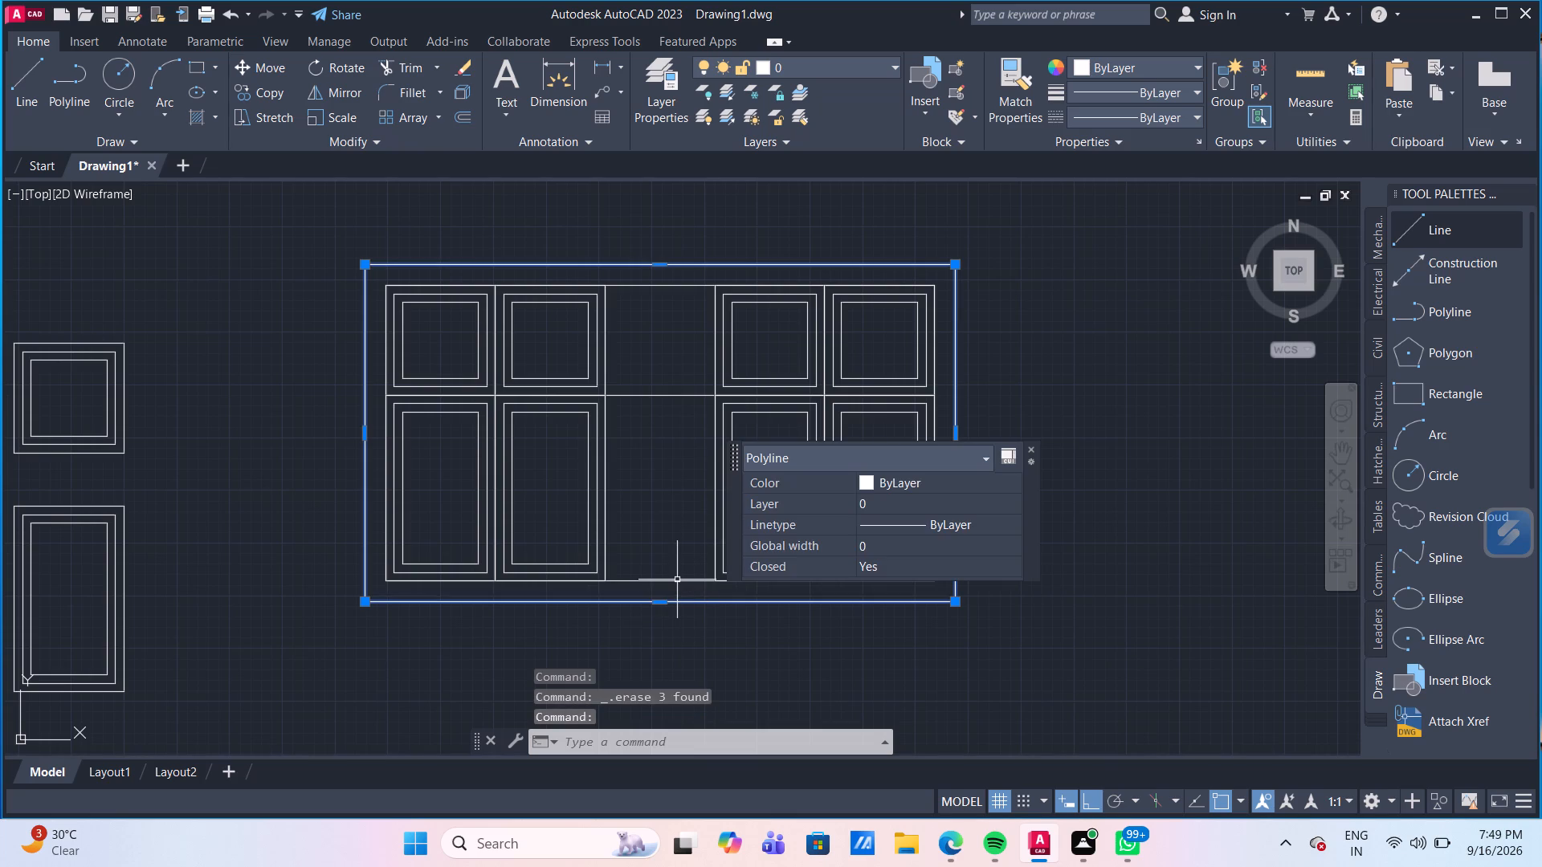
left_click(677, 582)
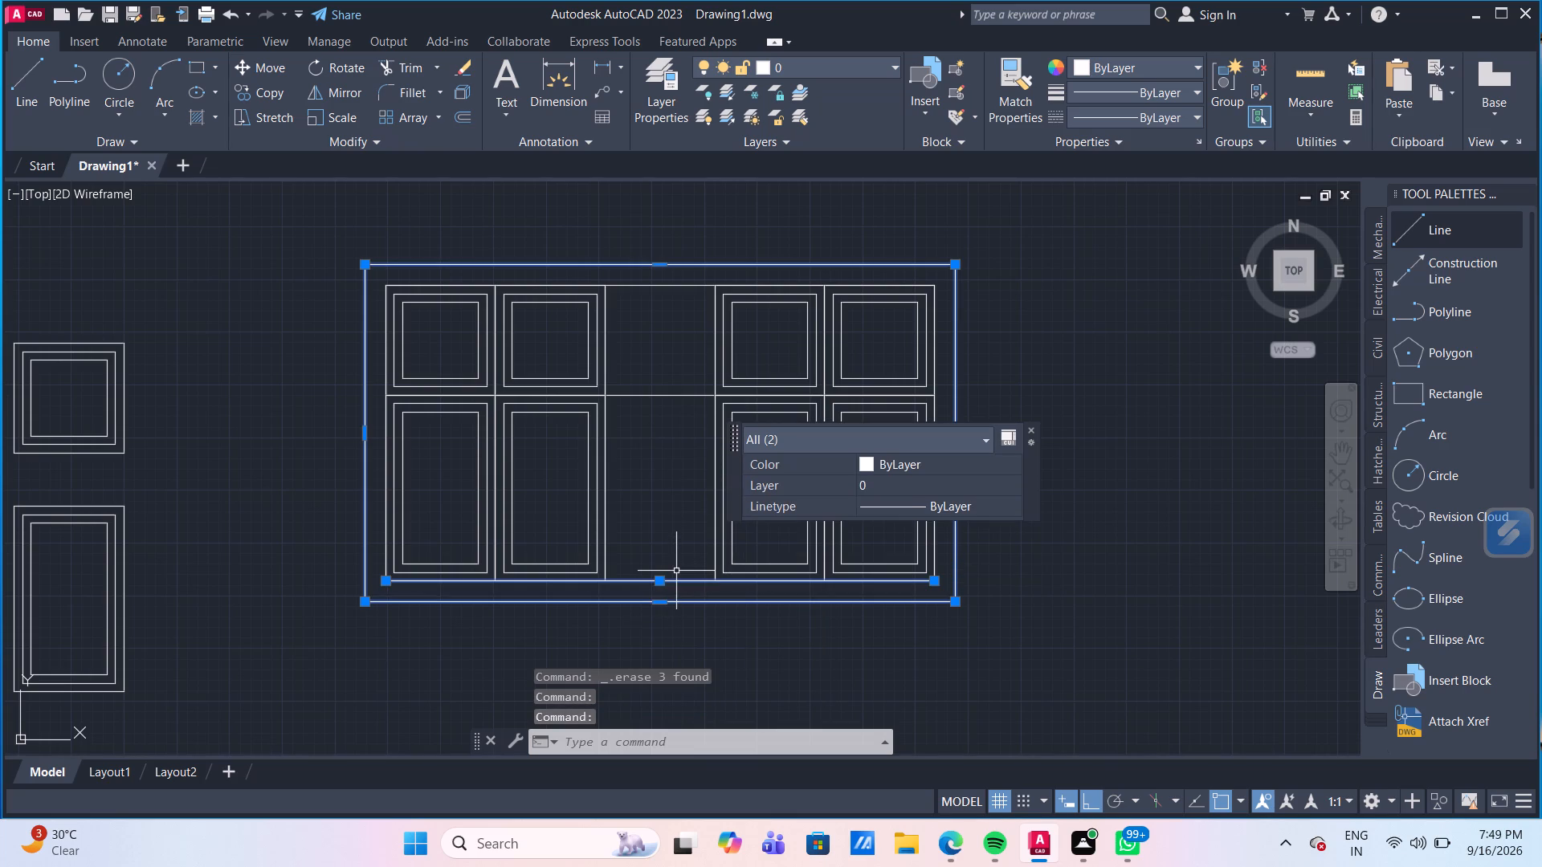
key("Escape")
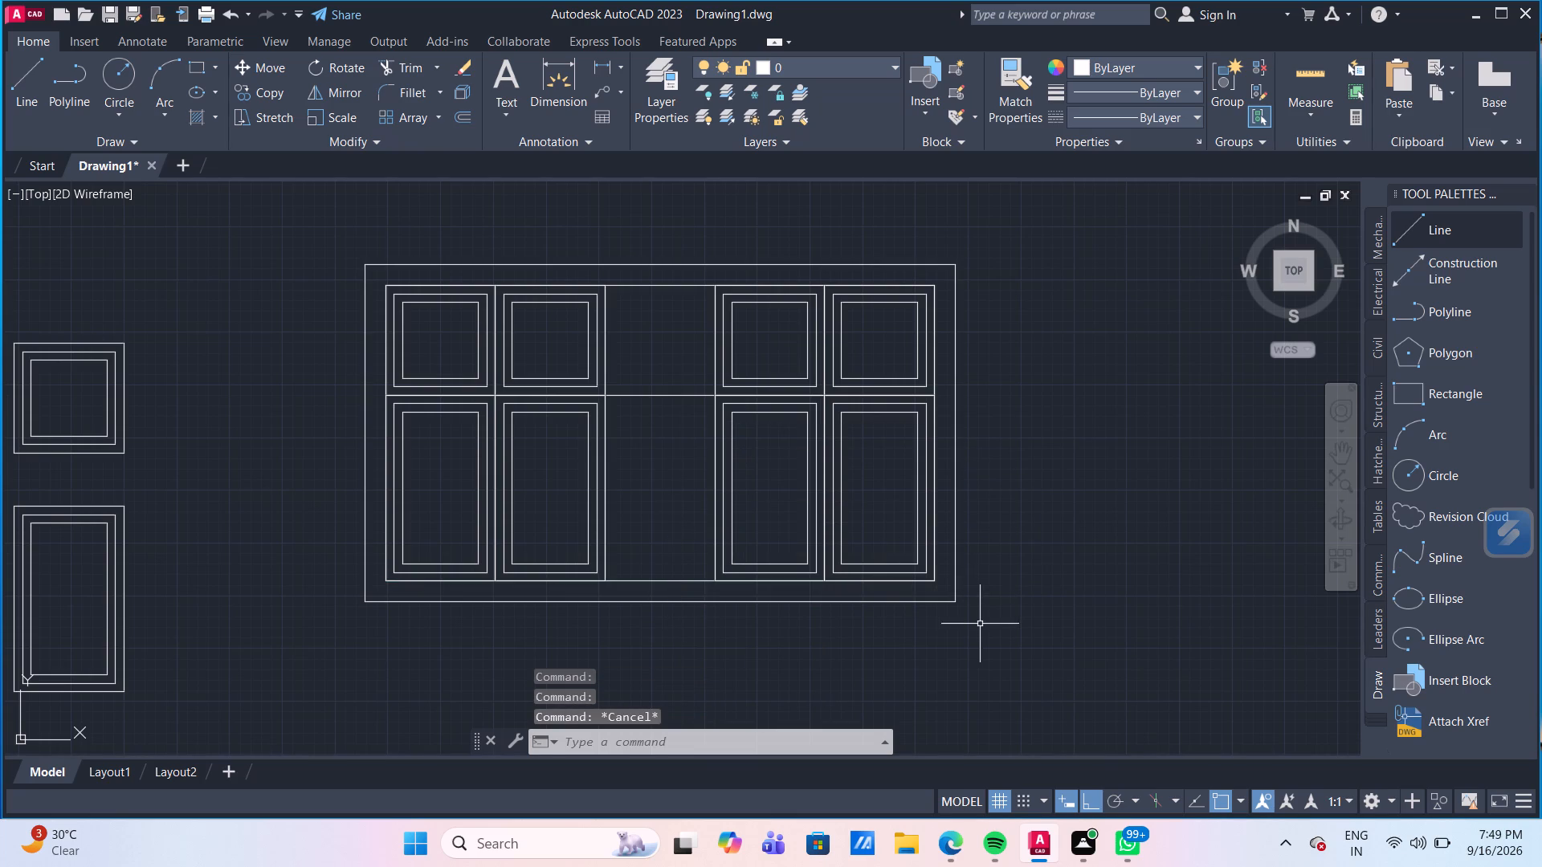
Explode the entire spare window, including its outer frame and remaining panels.
left_click_drag(987, 629, 973, 616)
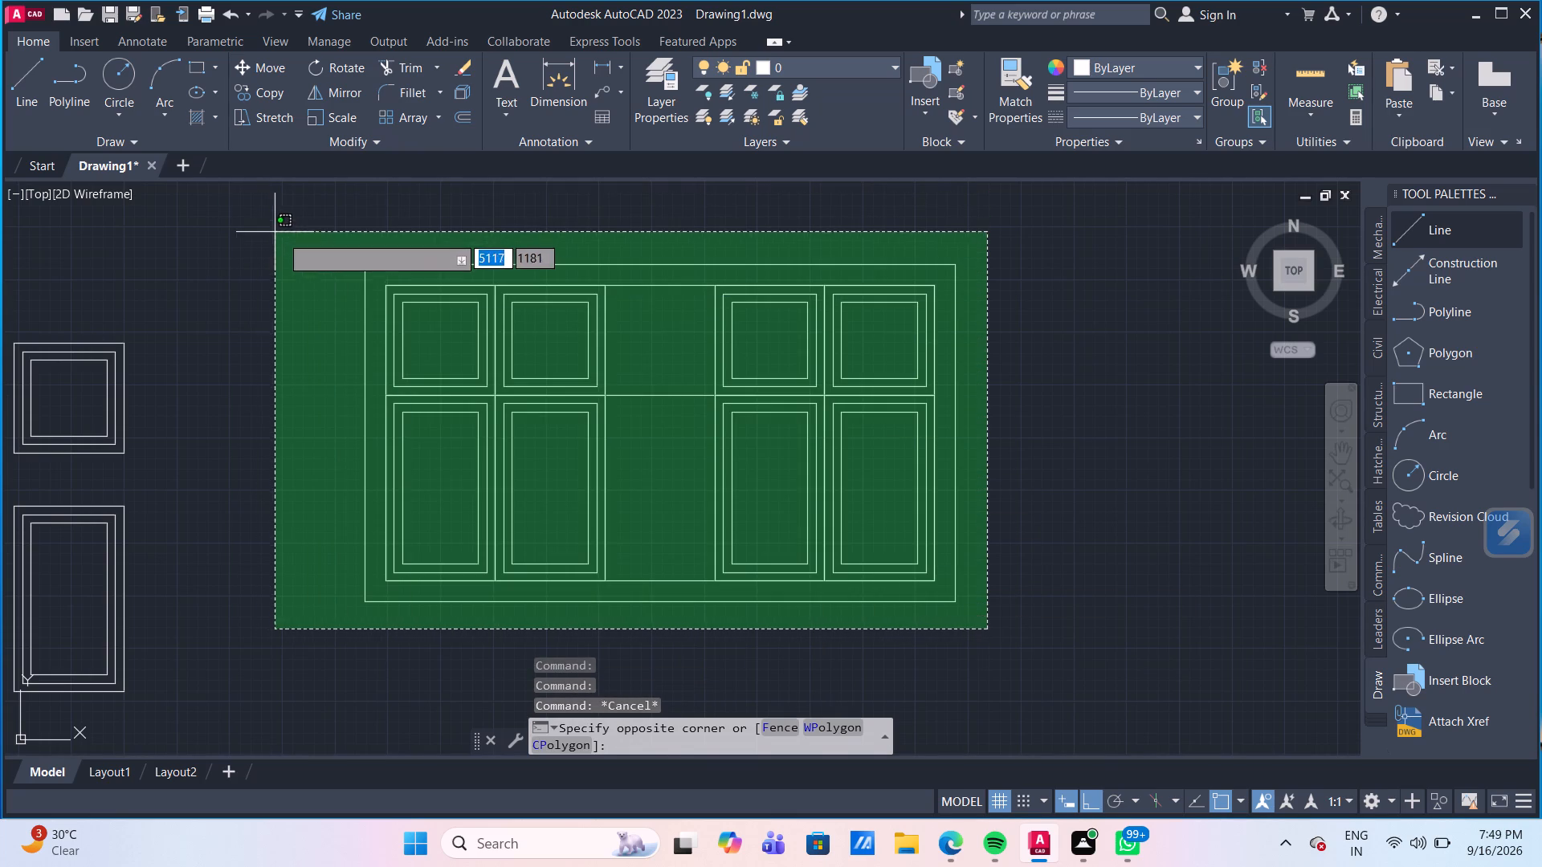
left_click(284, 238)
left_click(463, 92)
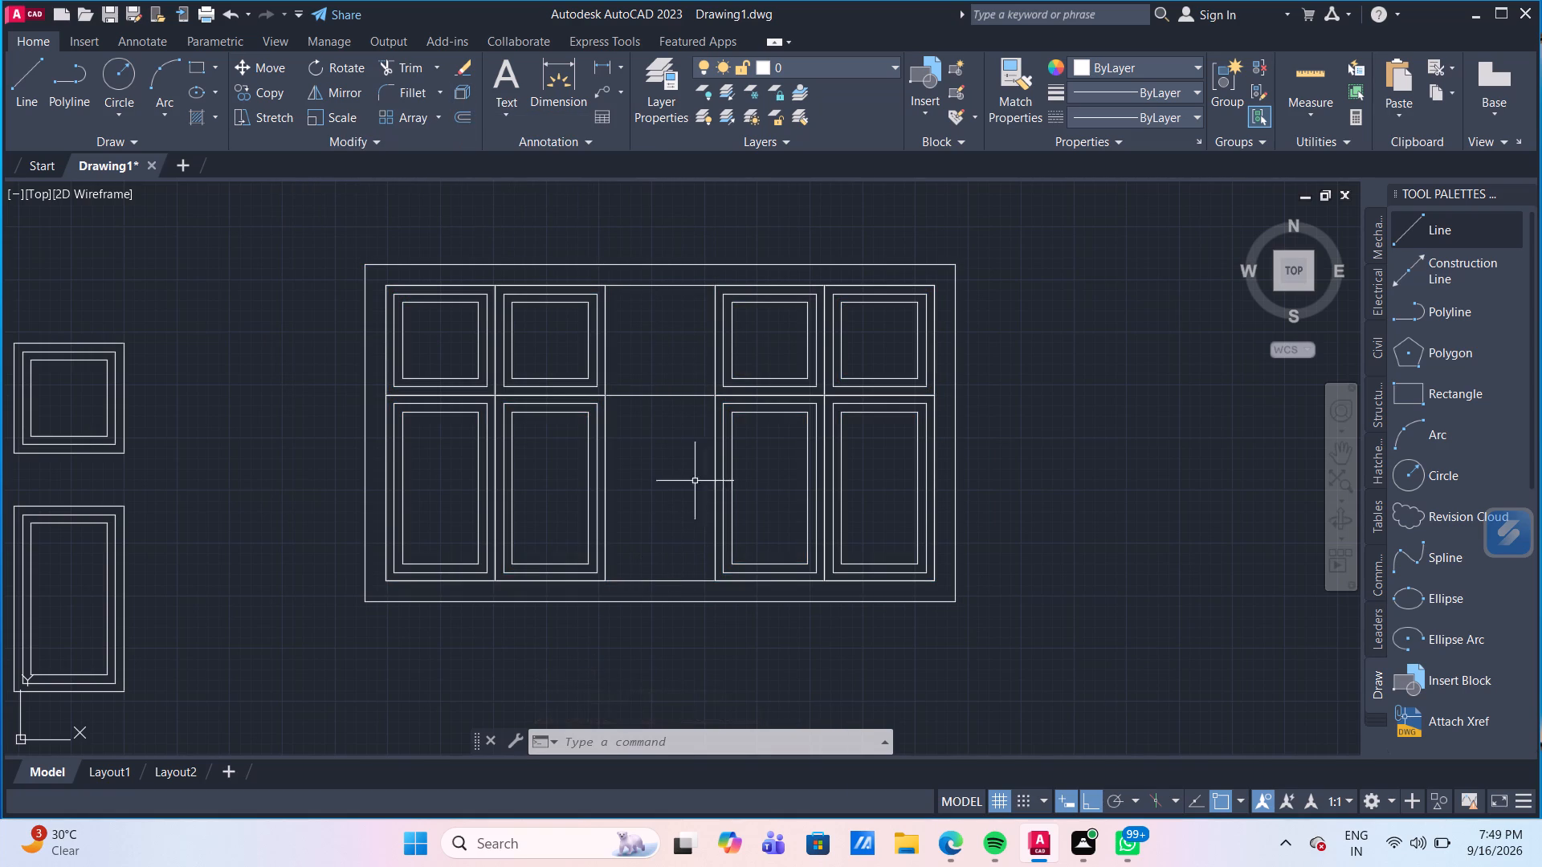
Draw a connected line chain extending both sides of the empty middle column about 25 mm up to the spare window's outer frame.
left_click(25, 78)
scroll(599, 264, "up", 2)
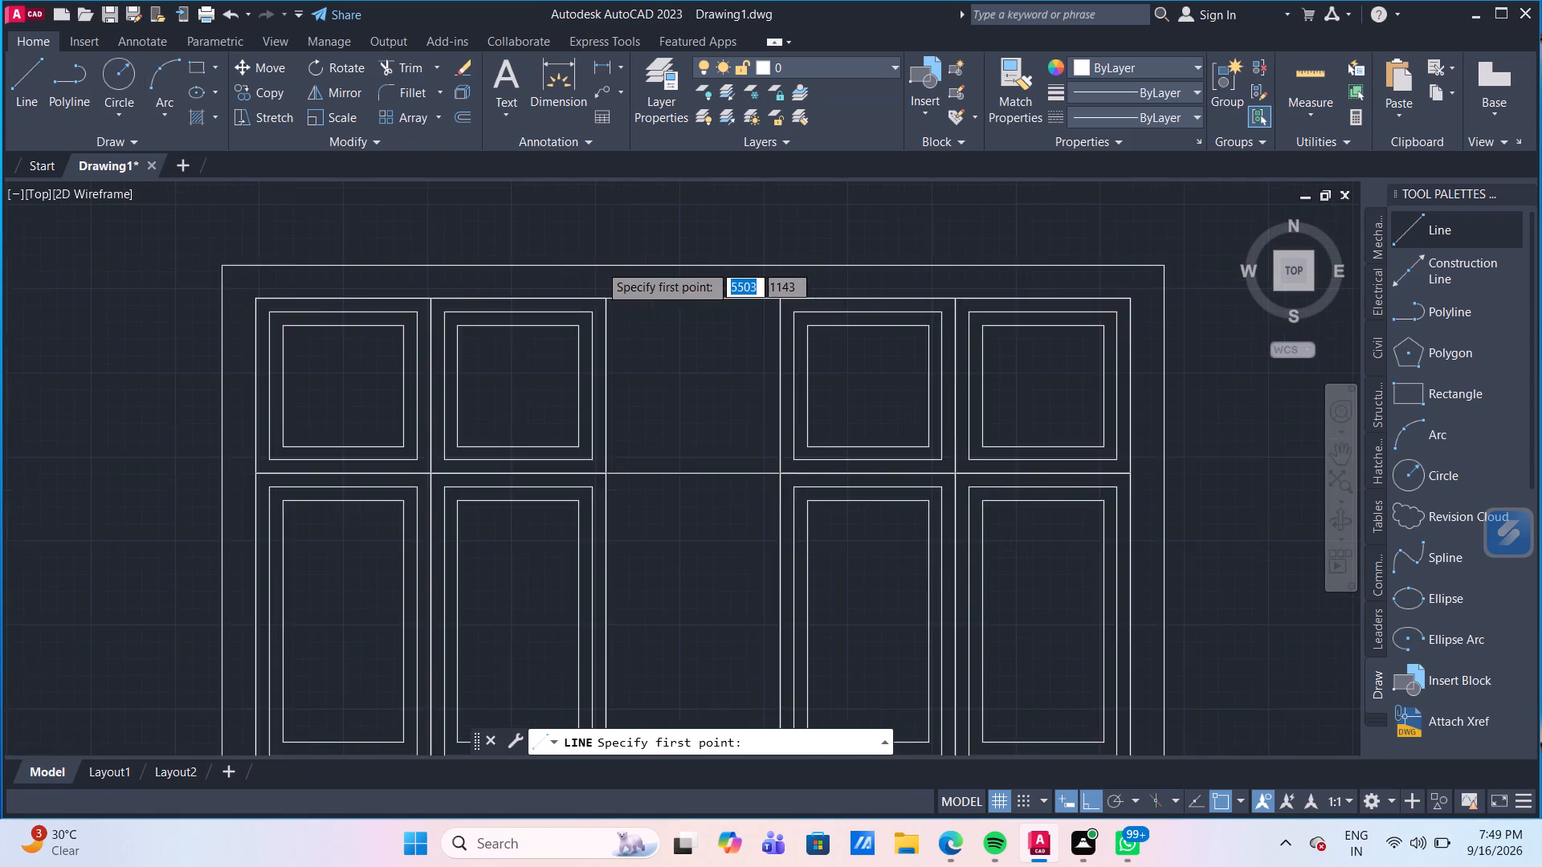
scroll(683, 288, "down", 2)
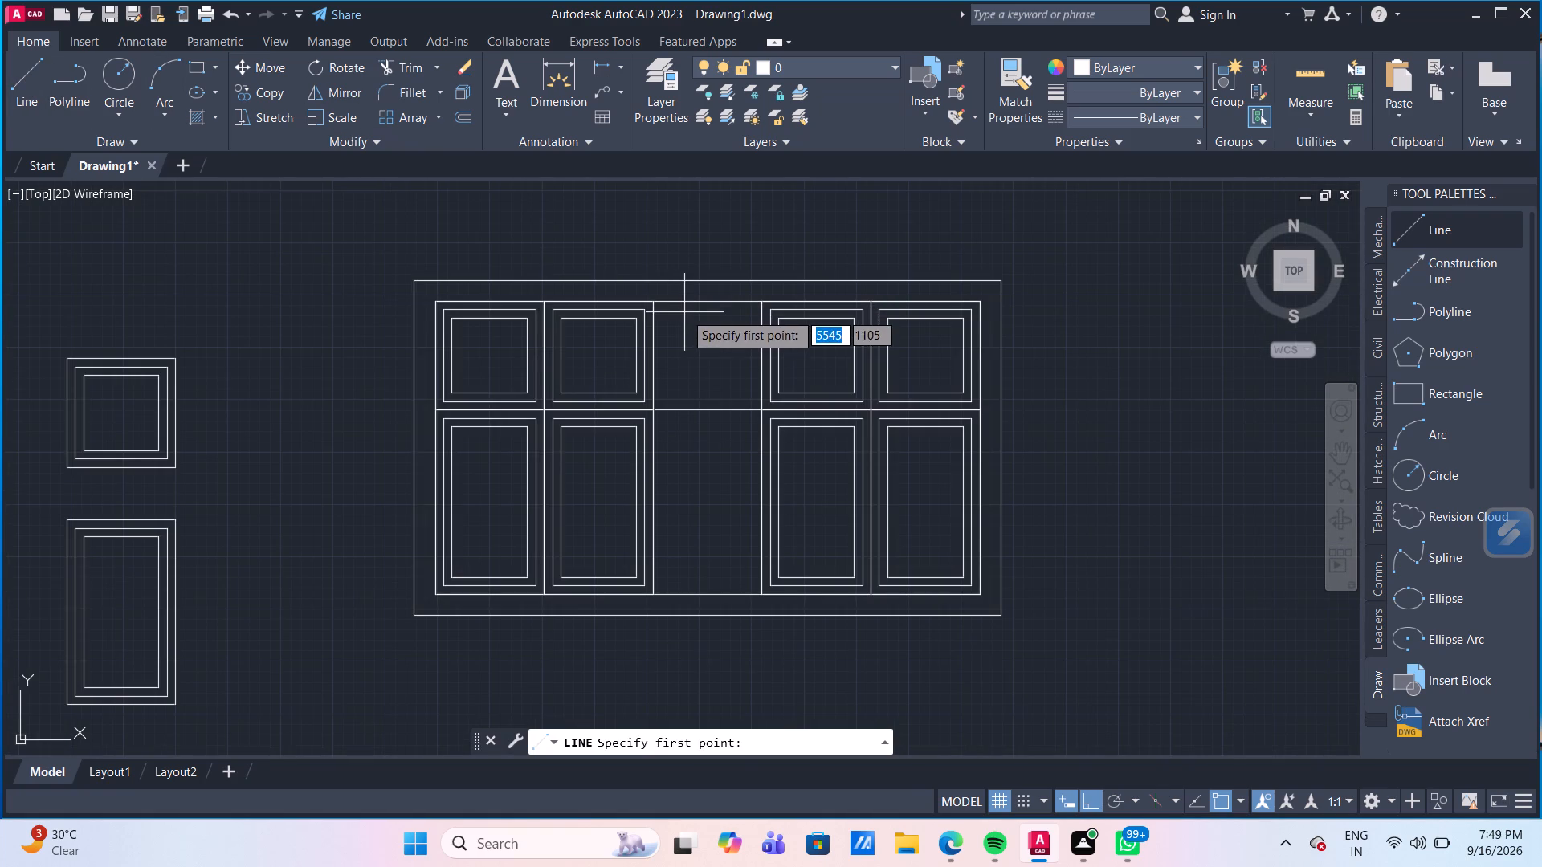
scroll(649, 312, "up", 2)
left_click(652, 291)
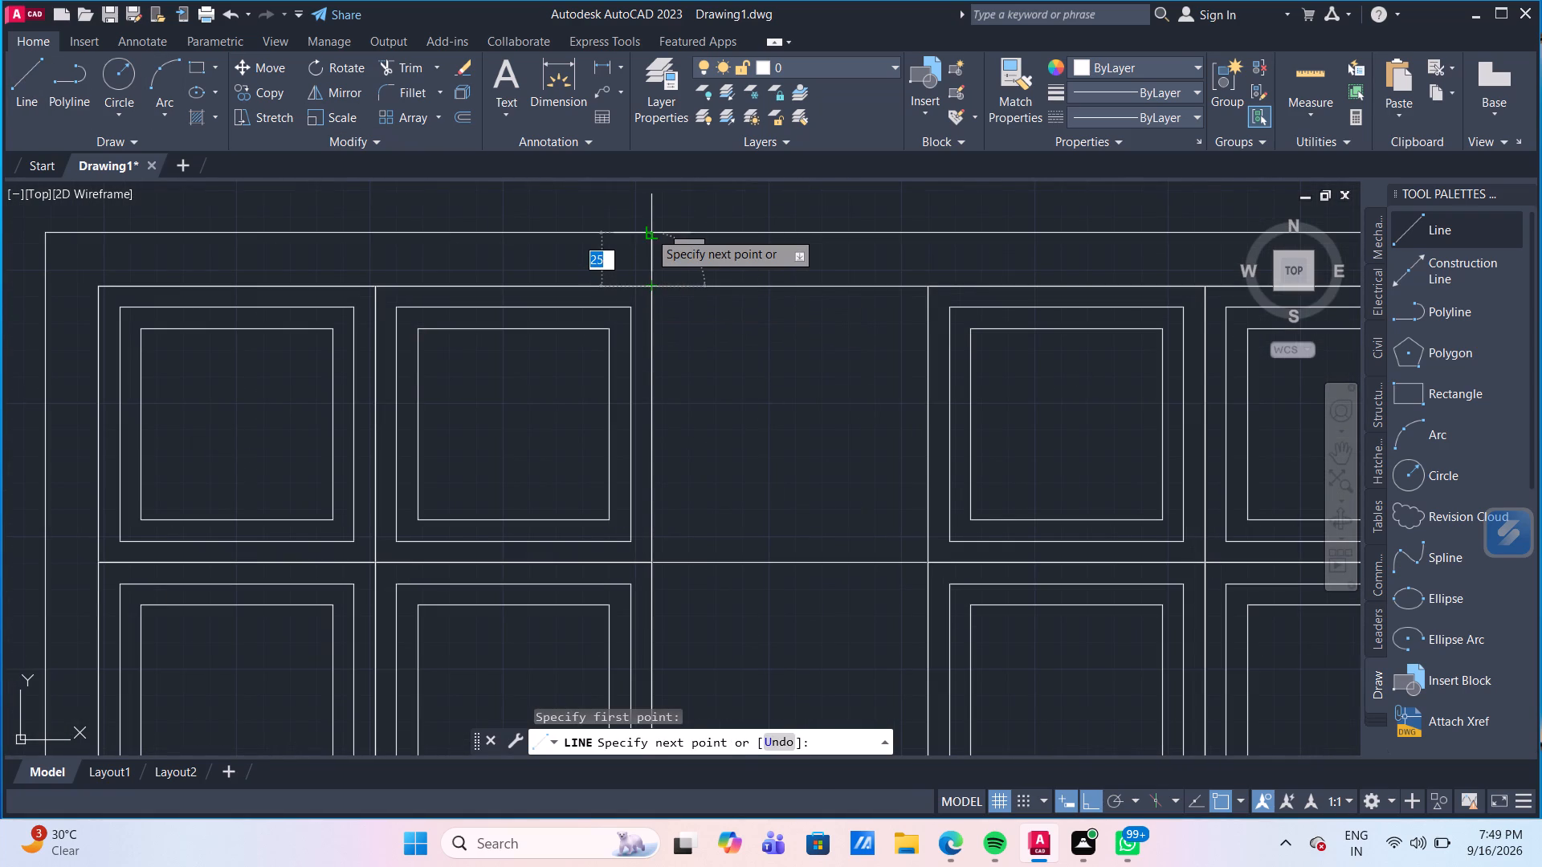
left_click(649, 228)
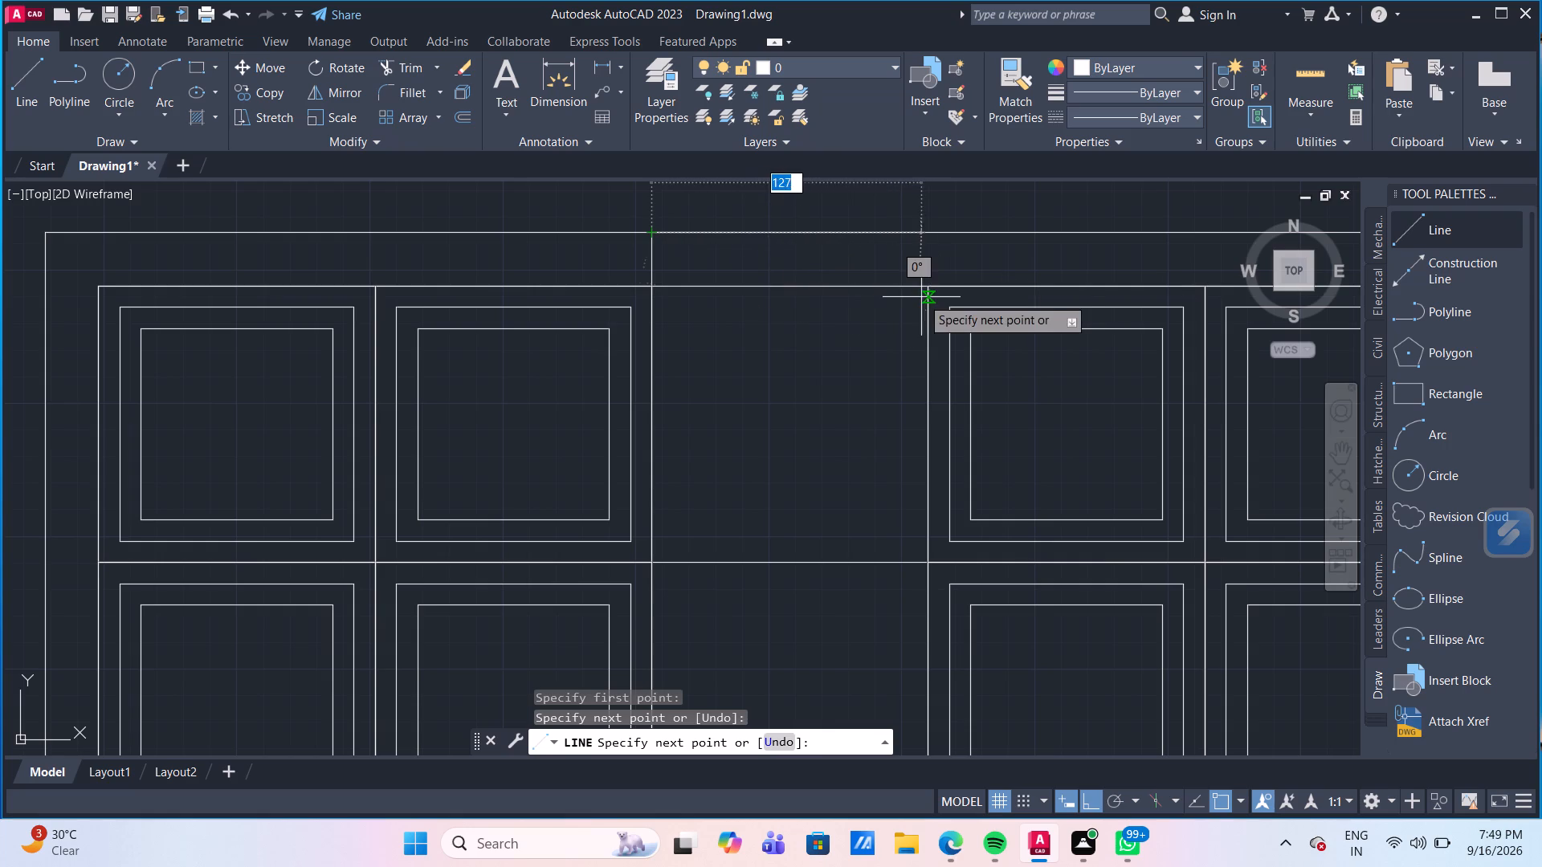
left_click(932, 287)
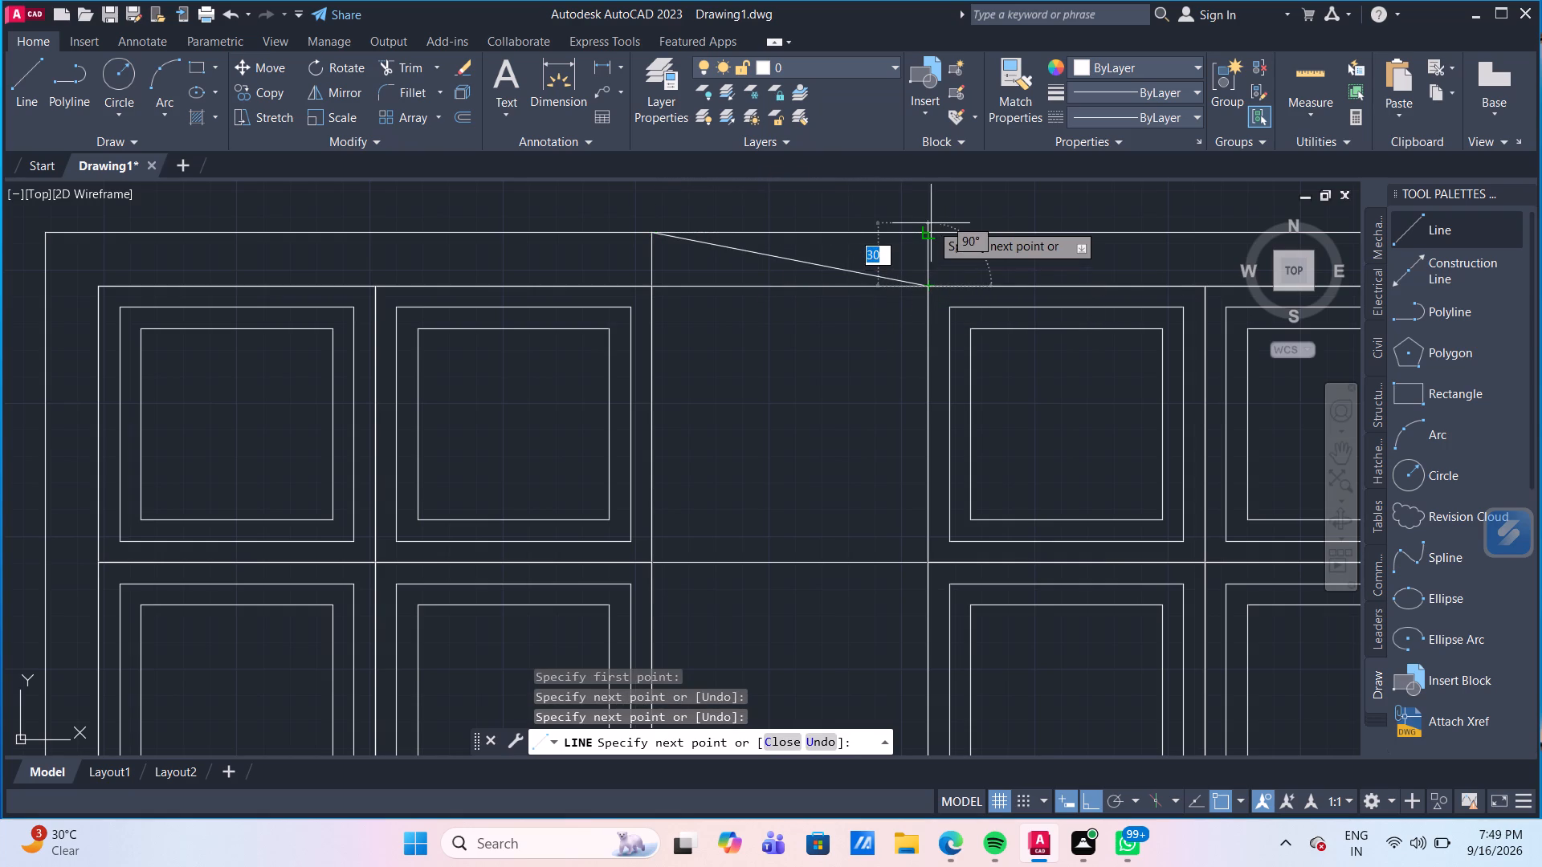
left_click(931, 229)
Continue the line chain to extend both sides of the middle column about 25 mm down to the bottom outer frame.
middle_click_drag(827, 453, 809, 256)
scroll(809, 279, "down", 2)
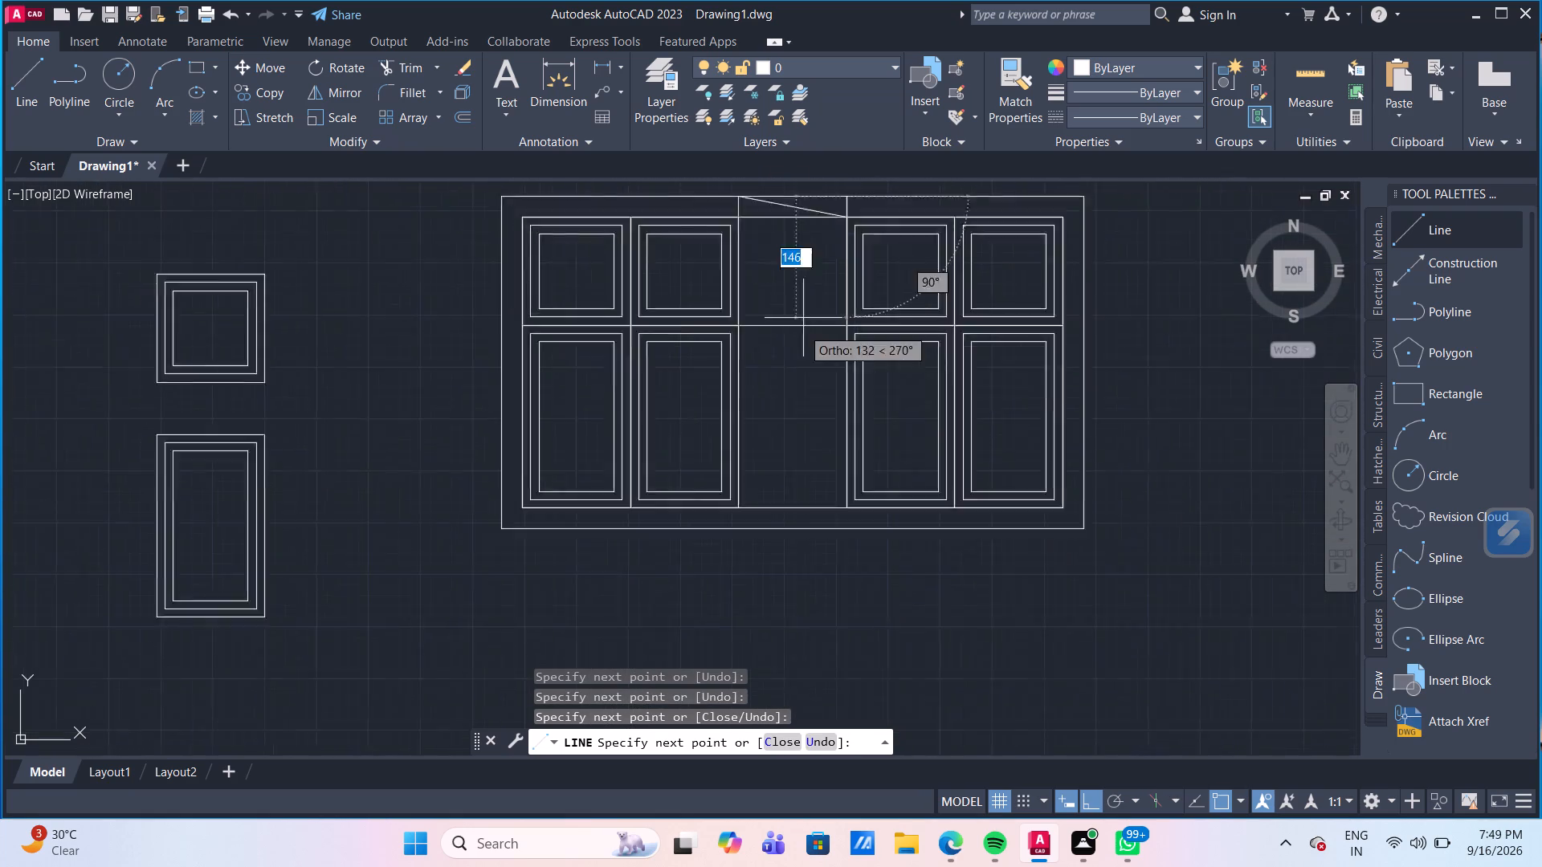
scroll(799, 340, "down", 2)
scroll(765, 417, "up", 3)
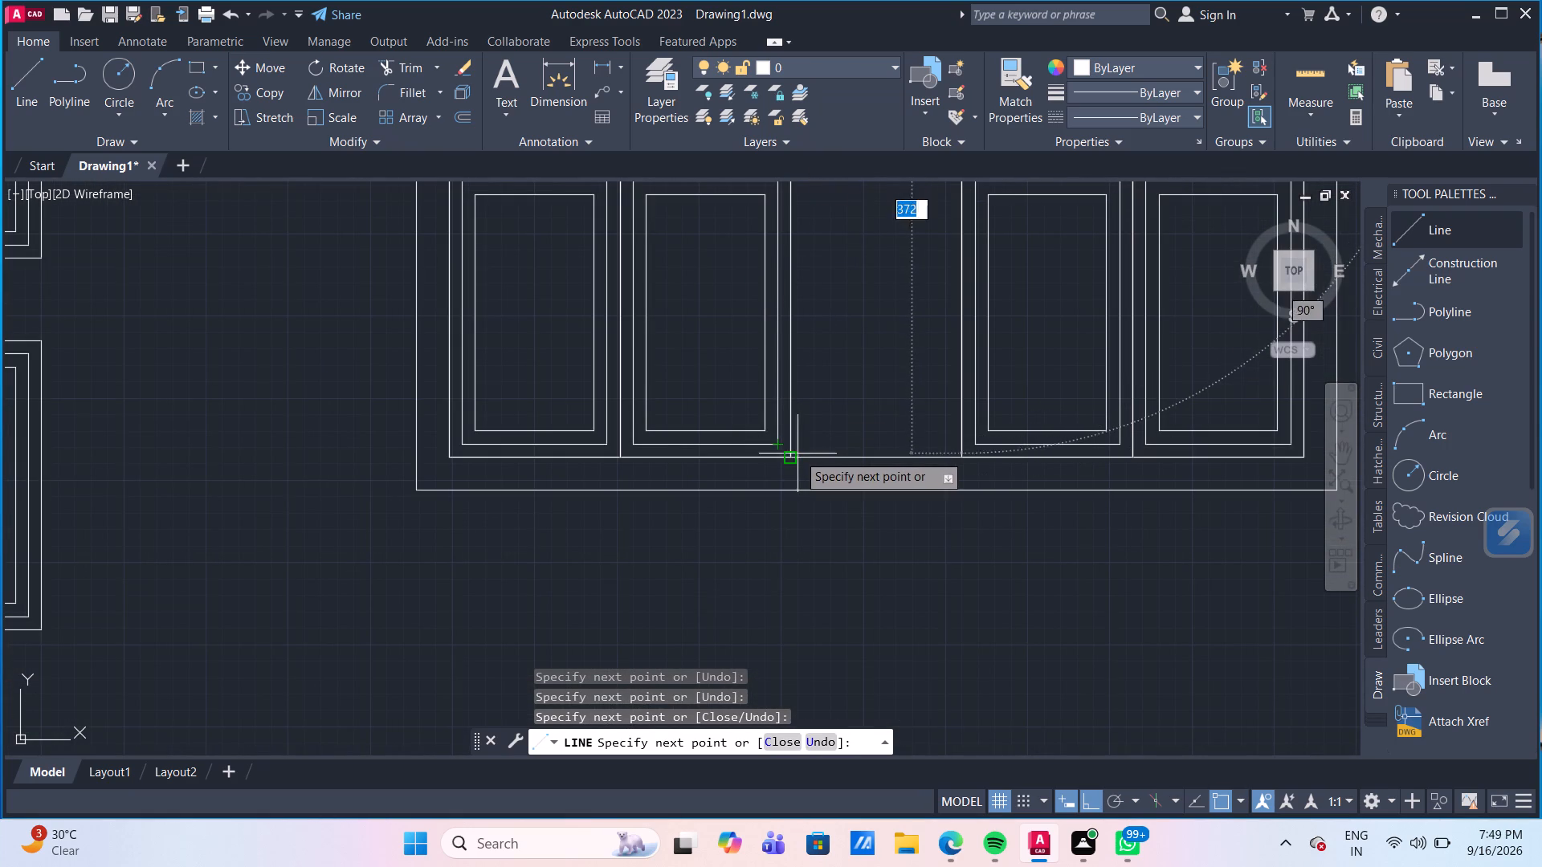
left_click(786, 458)
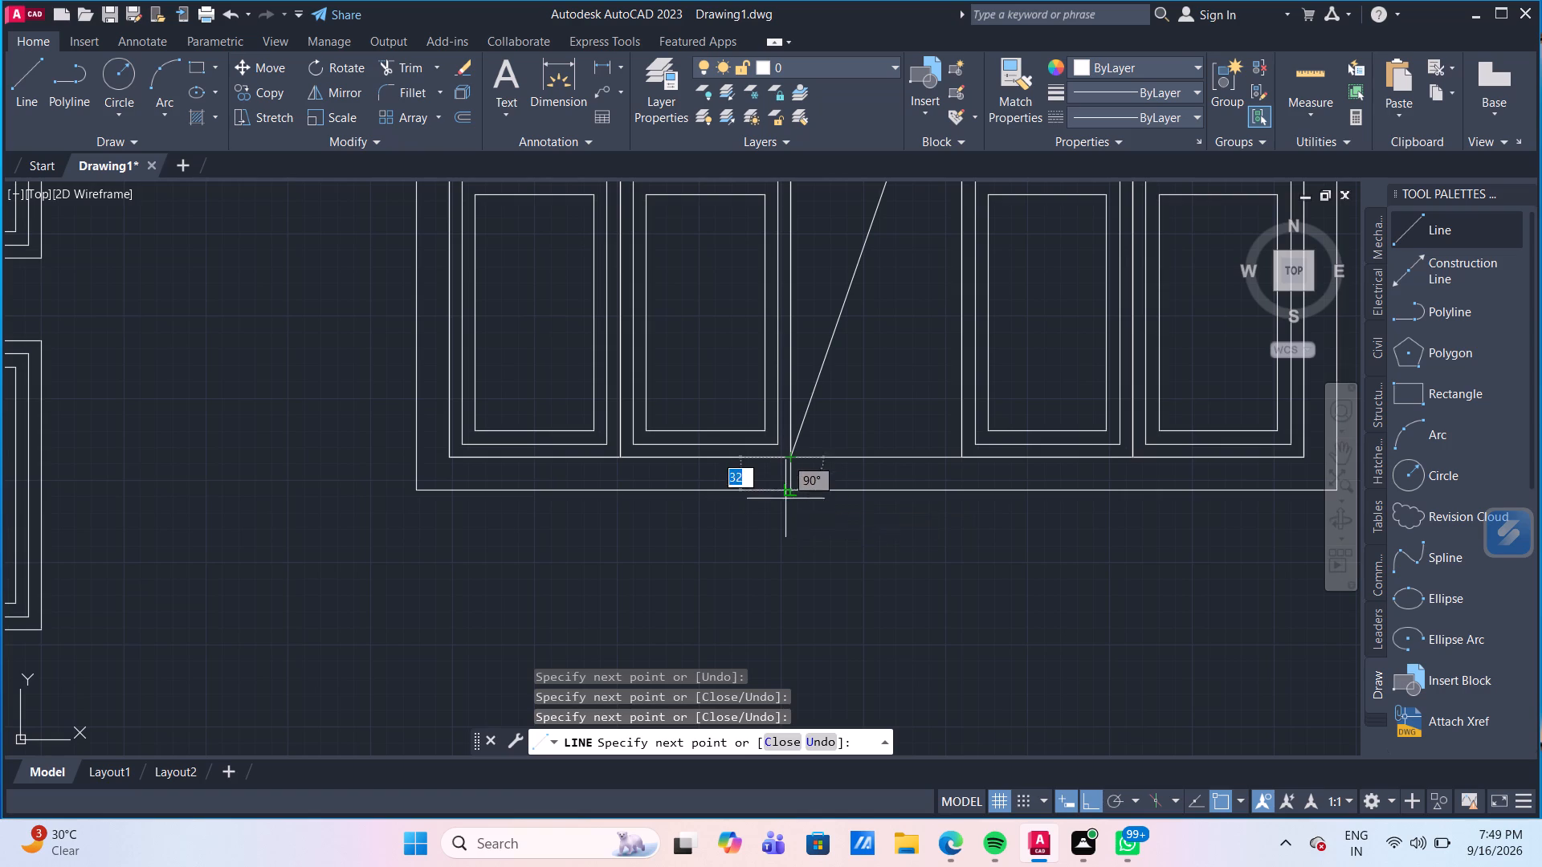
left_click(796, 489)
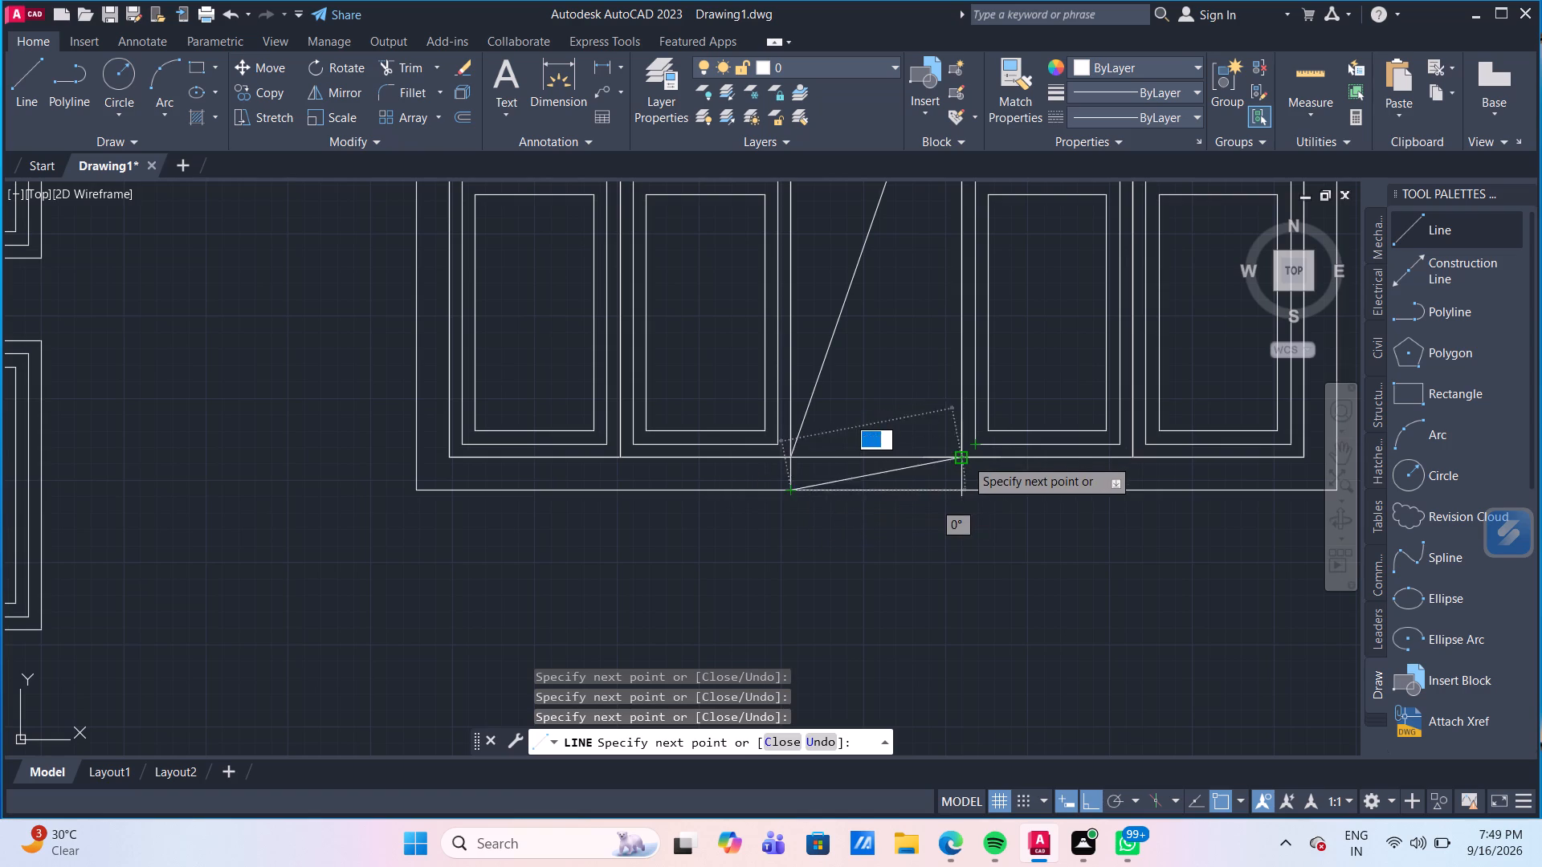
left_click(965, 458)
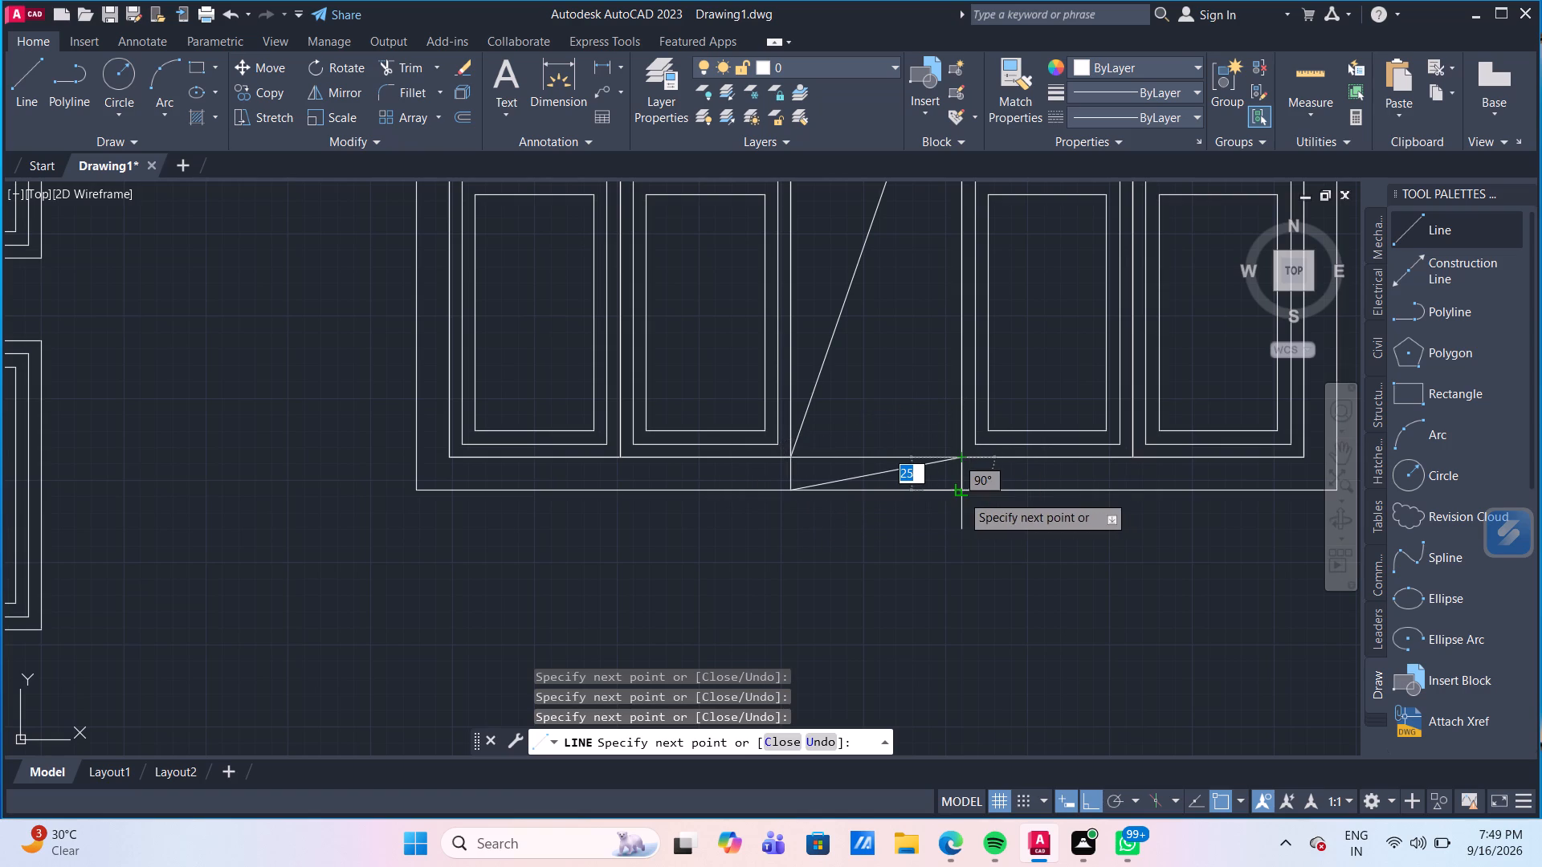
left_click(961, 495)
key("Escape")
Trim away the frame lines, middle rail and diagonal connecting lines that cross the spare window's empty middle column.
scroll(969, 507, "down", 1)
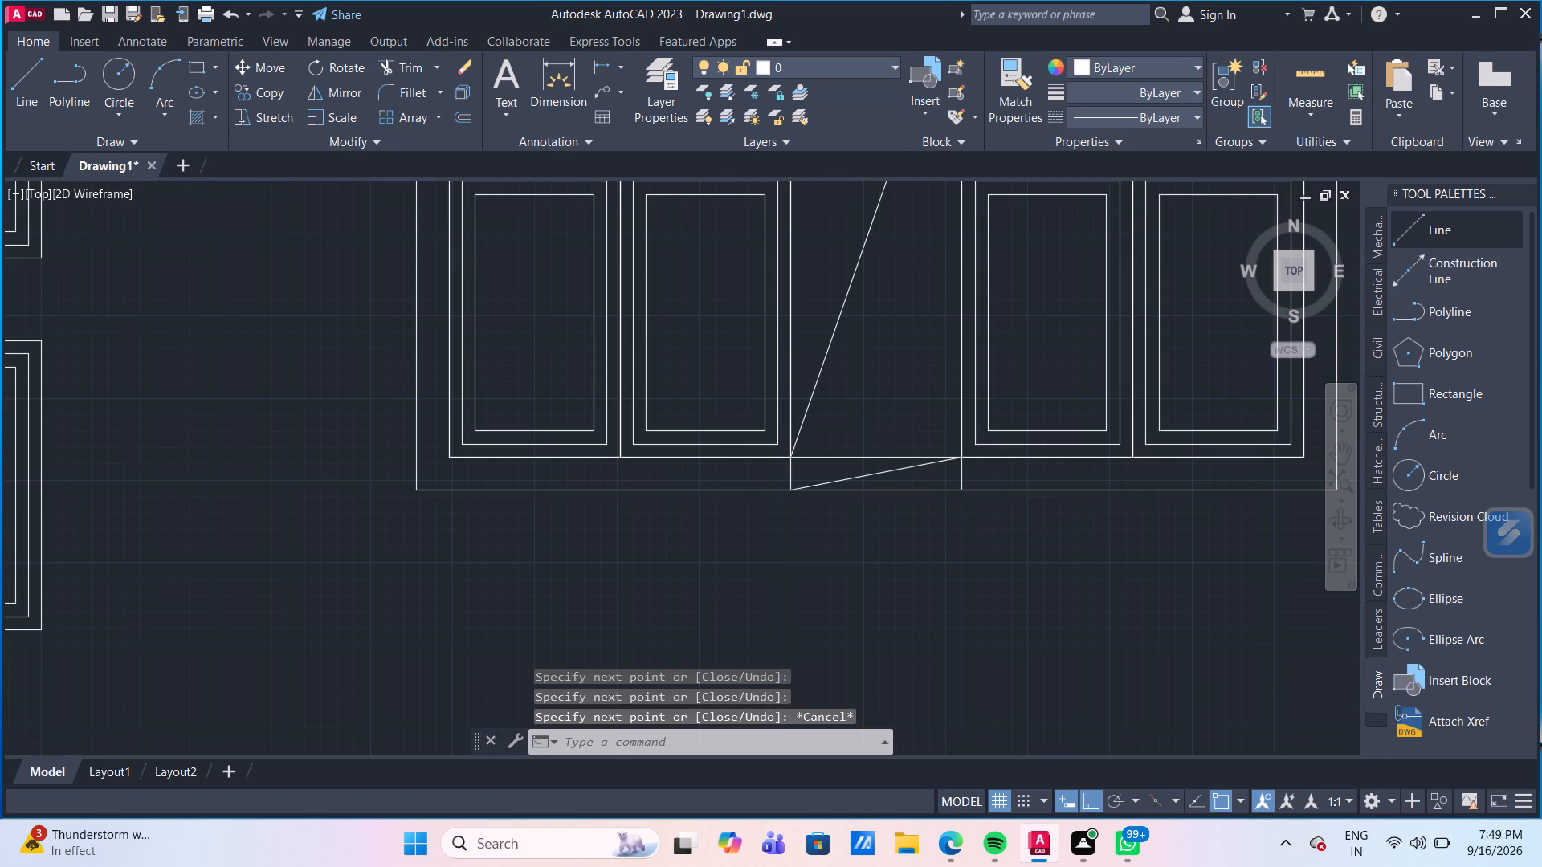
scroll(969, 507, "down", 2)
middle_click_drag(966, 530, 757, 534)
scroll(966, 530, "up", 1)
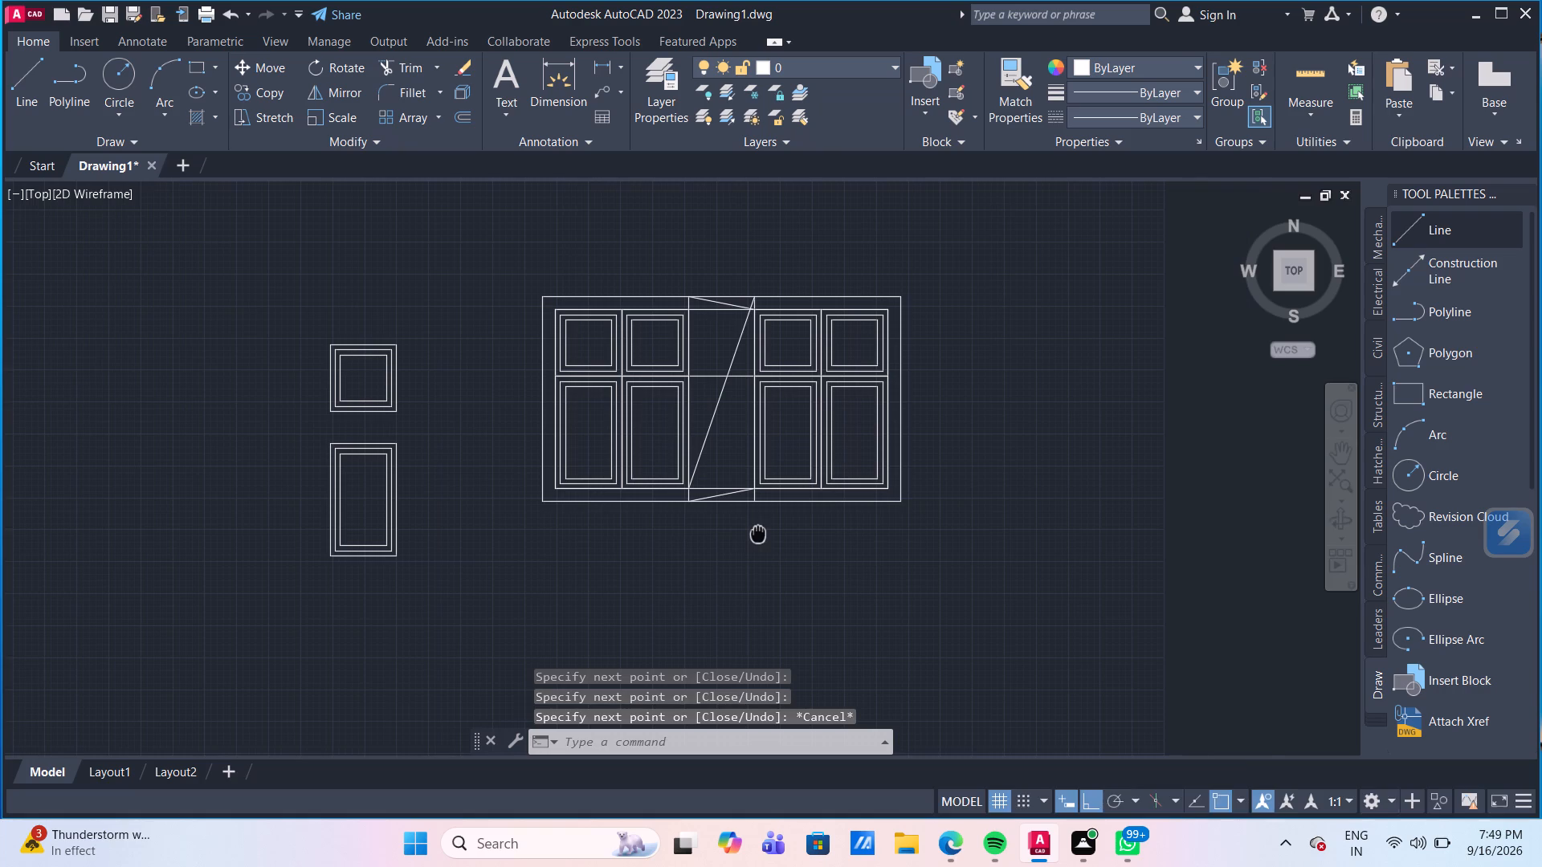
type("TR")
key("Return")
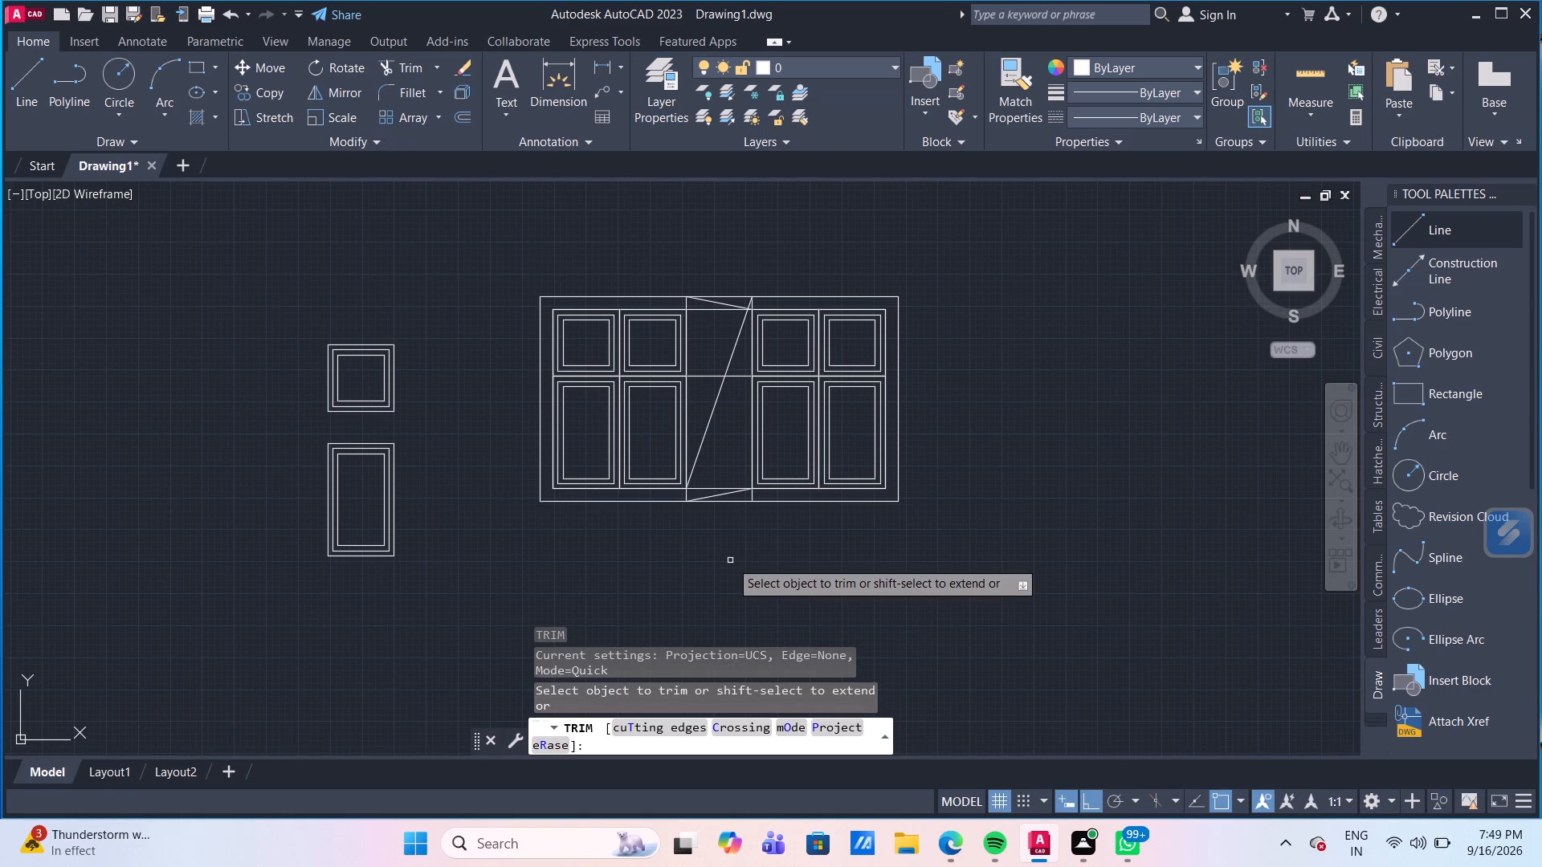
left_click(709, 251)
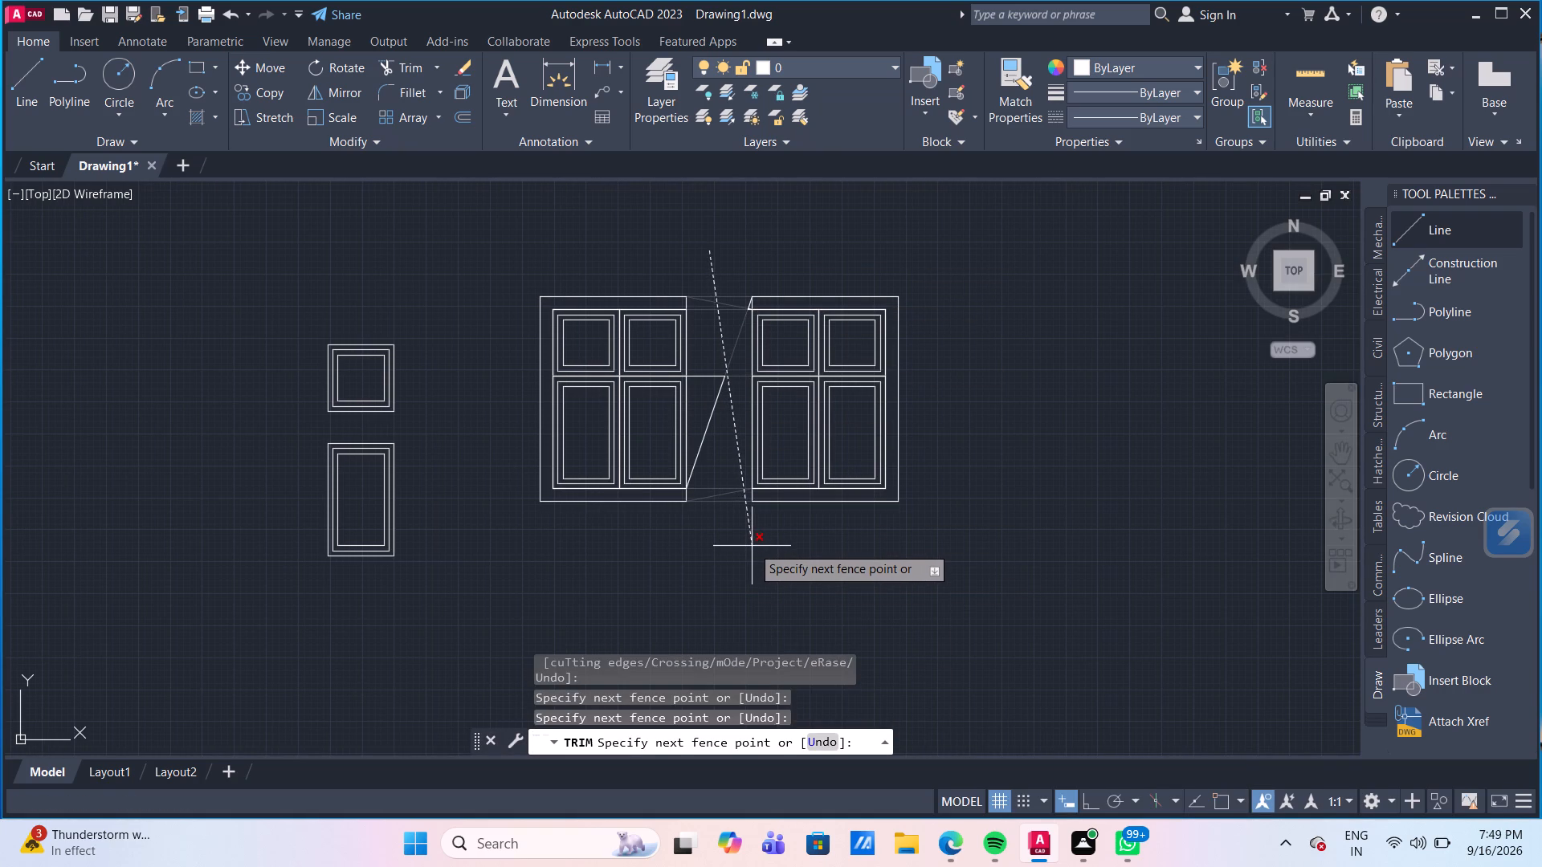
left_click(732, 546)
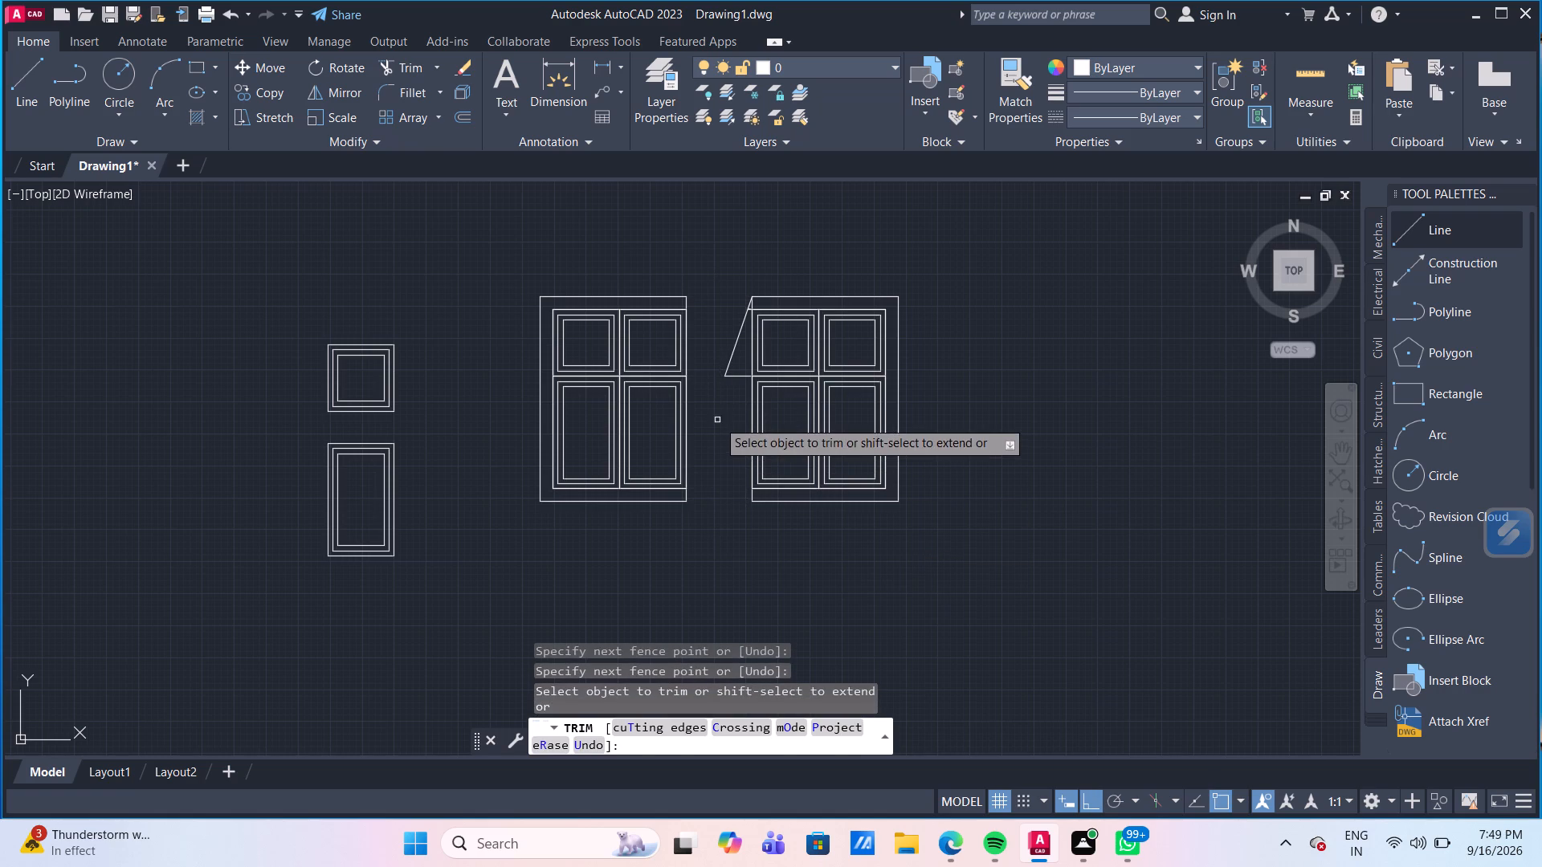
left_click(736, 401)
left_click(740, 331)
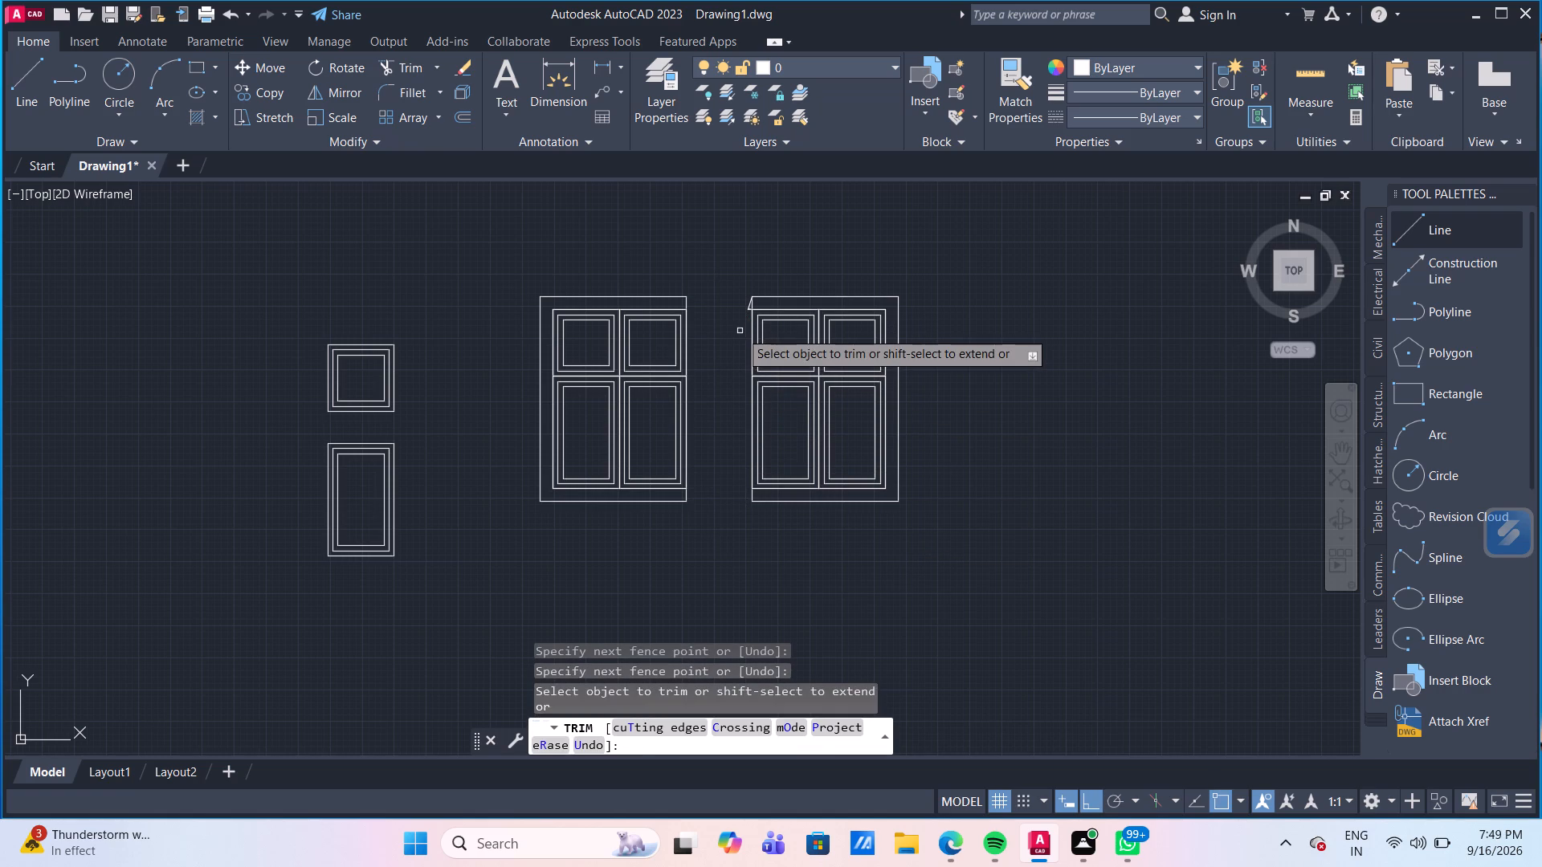
scroll(804, 297, "up", 2)
scroll(678, 327, "up", 2)
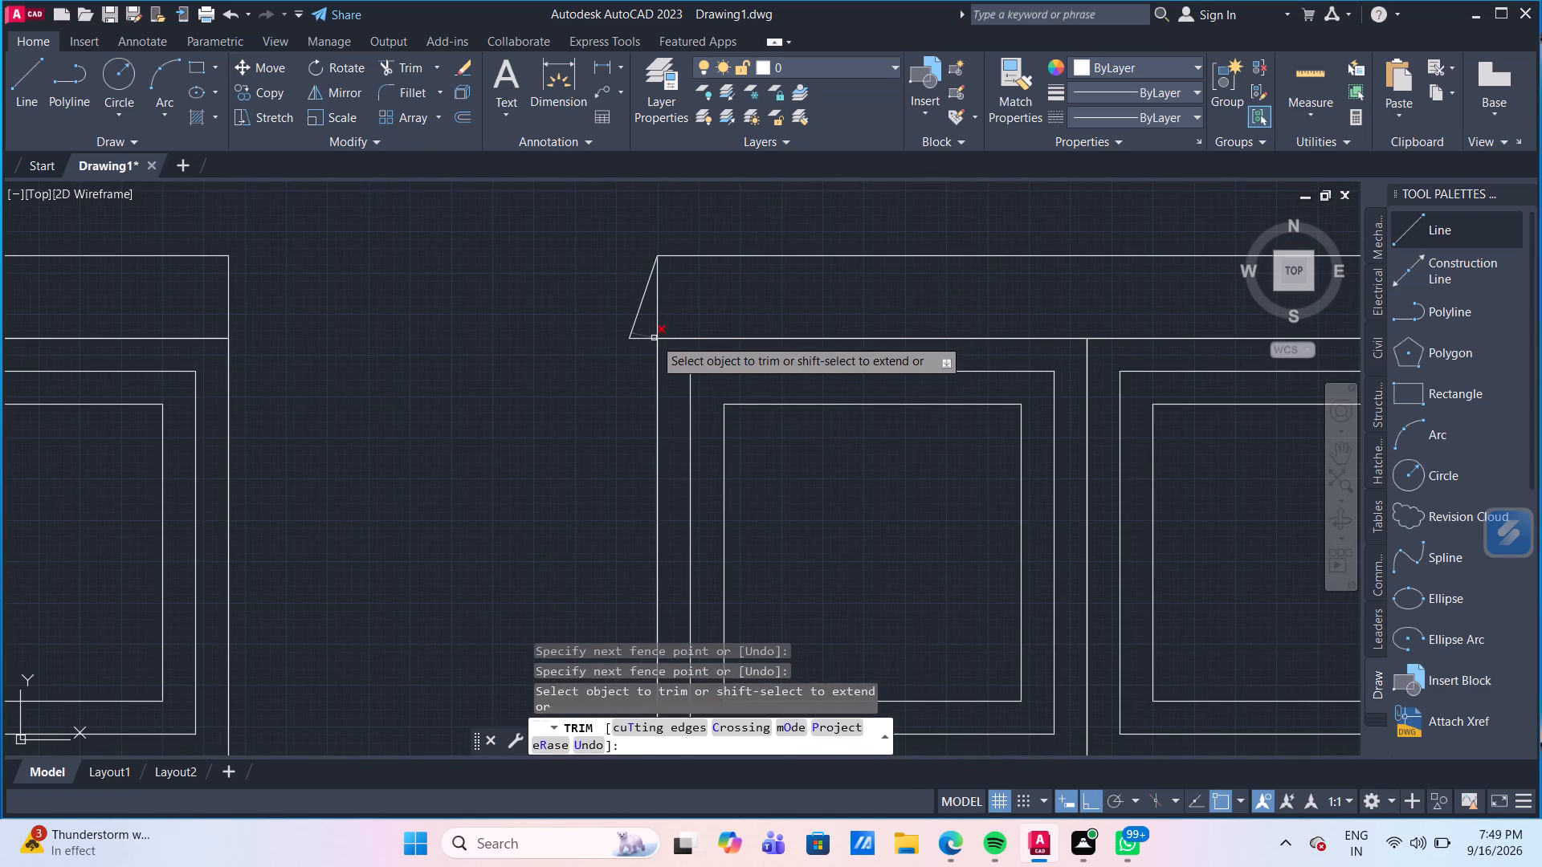
left_click(645, 352)
left_click(642, 275)
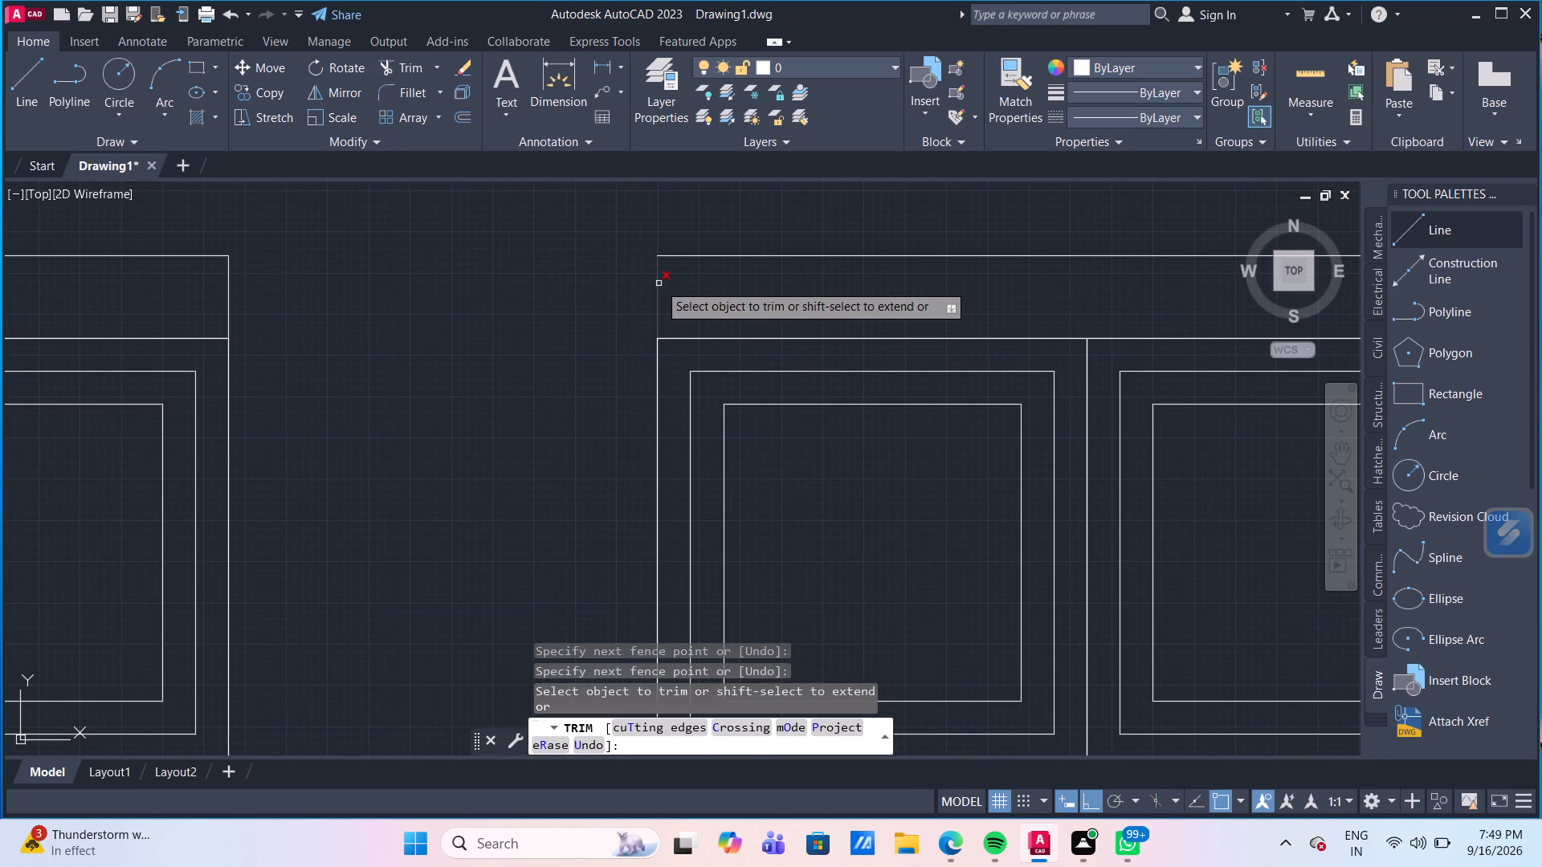
Trim off the four short vertical extensions between the inner and outer frames at the top and bottom of the gap.
left_click(659, 283)
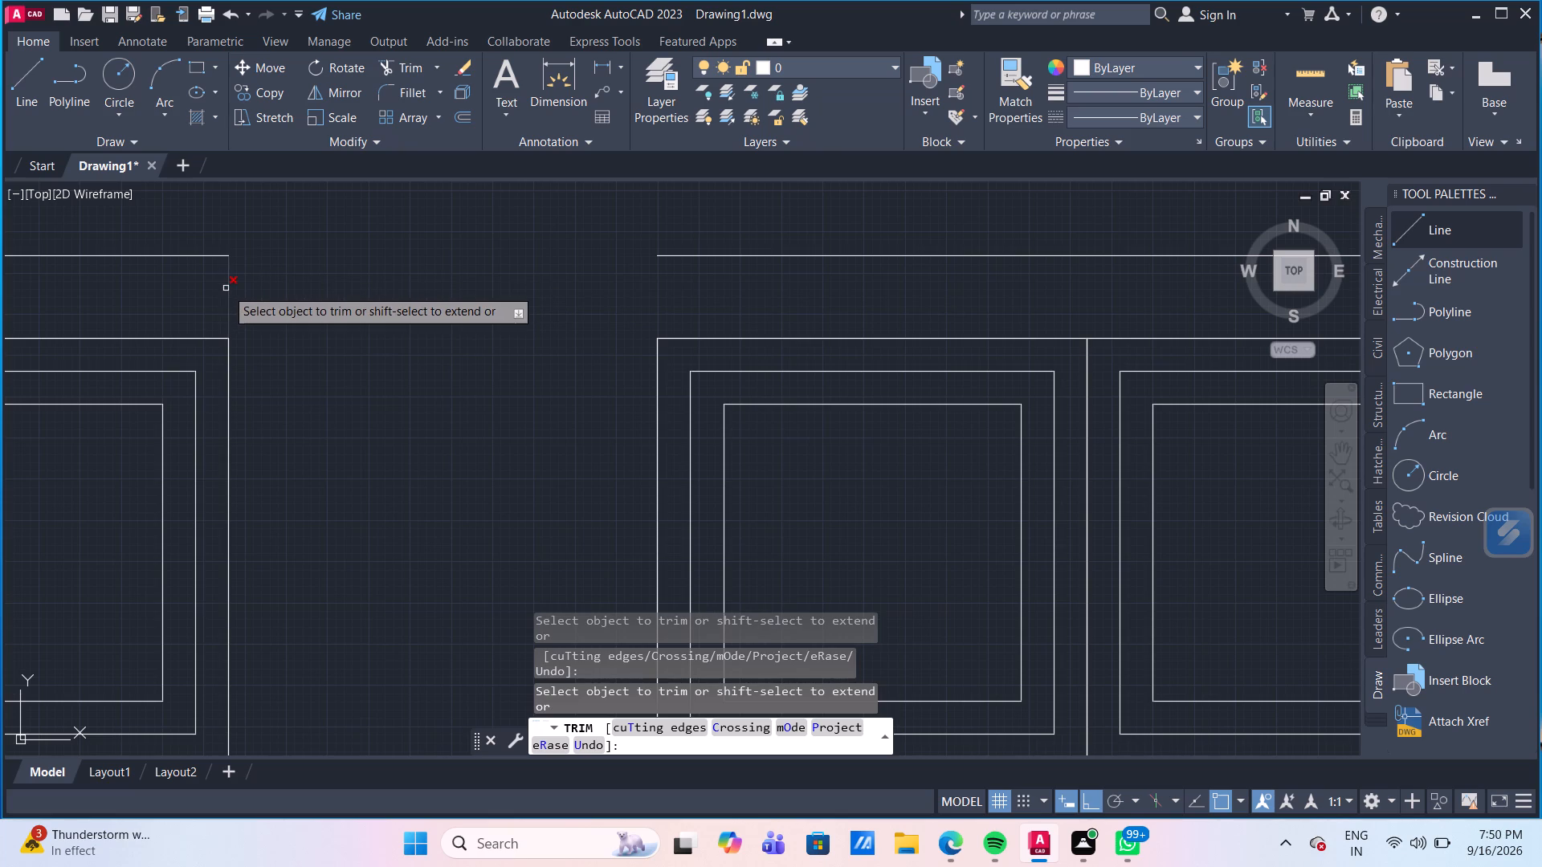
left_click(226, 288)
scroll(298, 332, "down", 3)
middle_click_drag(332, 549, 351, 422)
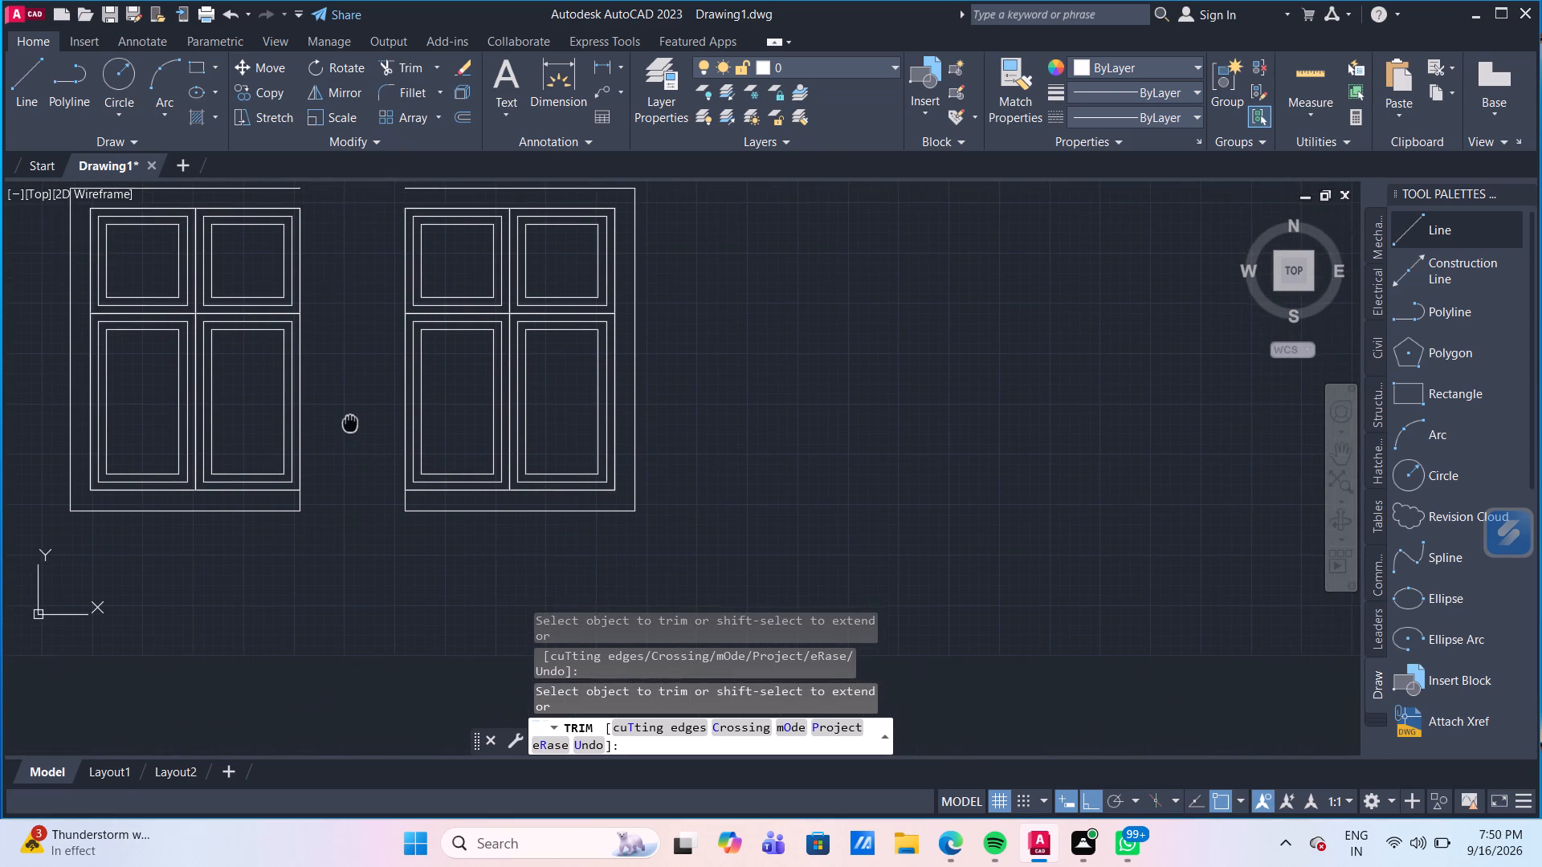
middle_click_drag(351, 422, 353, 422)
scroll(348, 466, "up", 2)
middle_click_drag(348, 466, 398, 490)
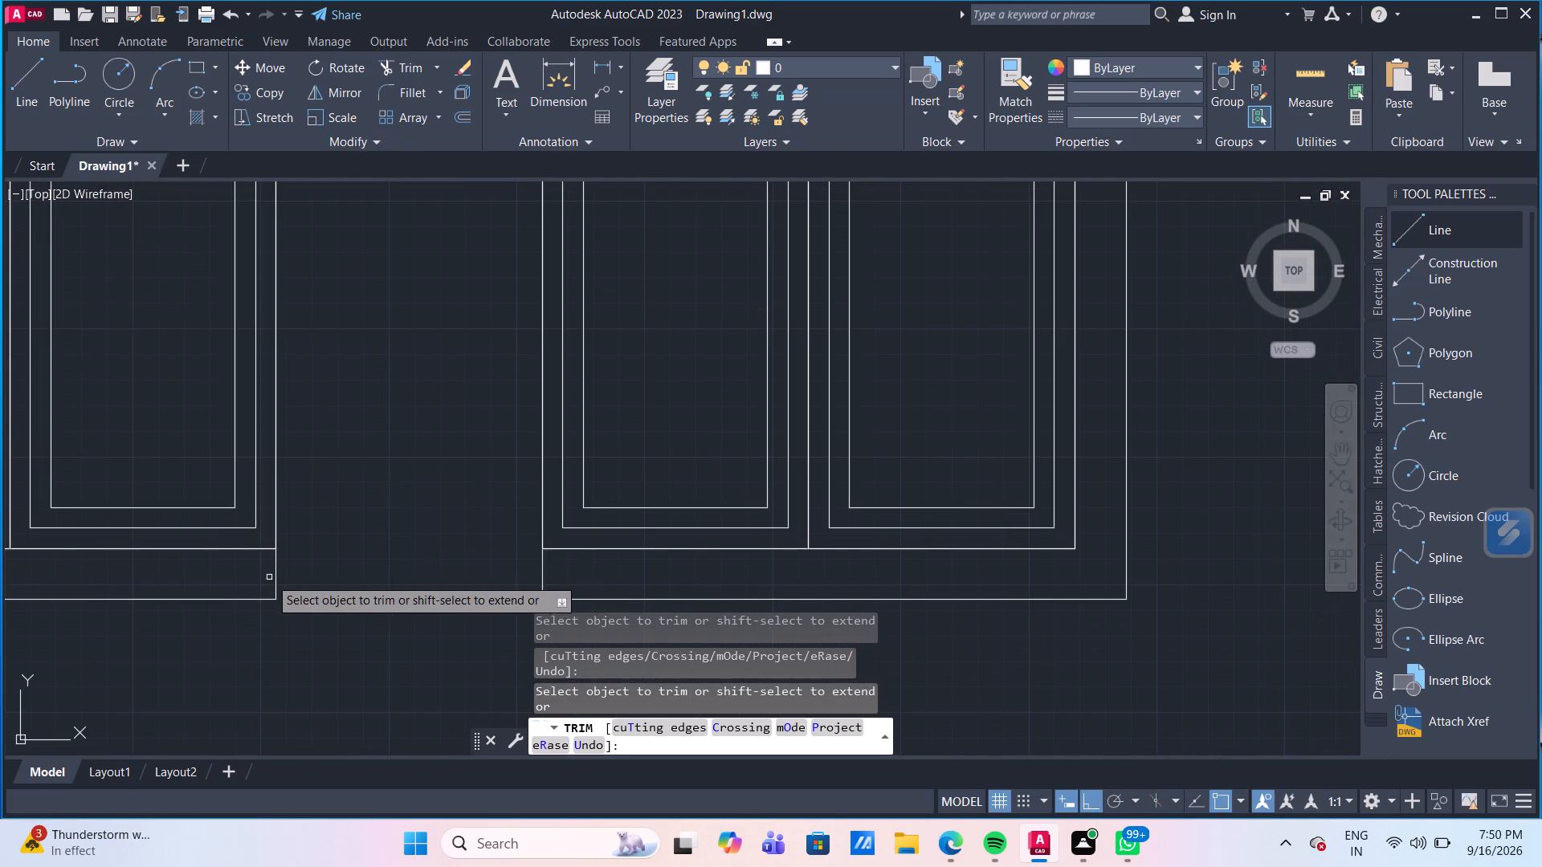
left_click(276, 570)
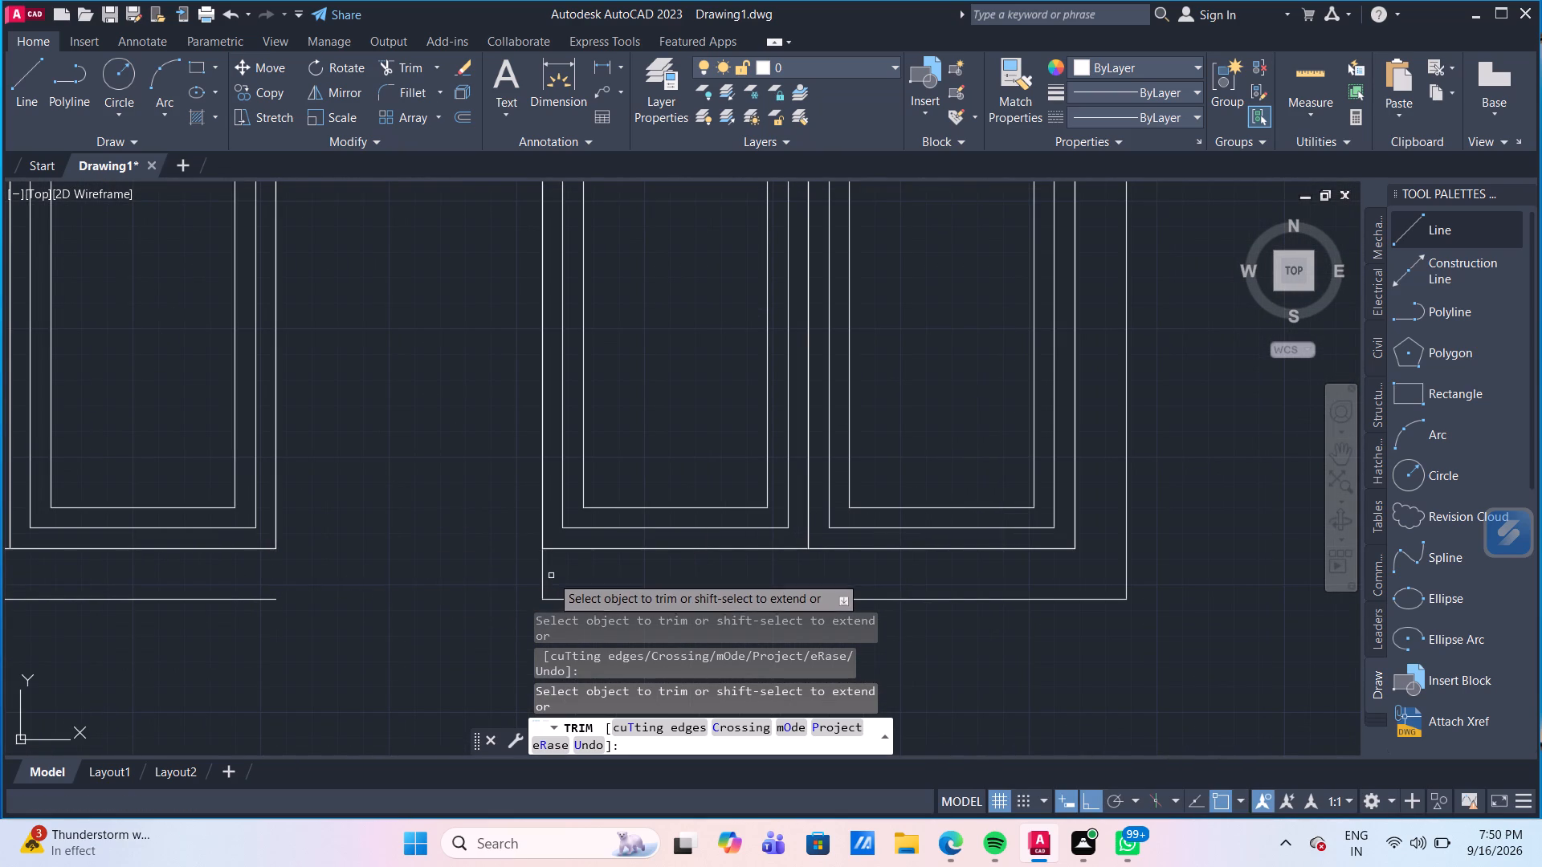
left_click(543, 572)
scroll(520, 543, "down", 4)
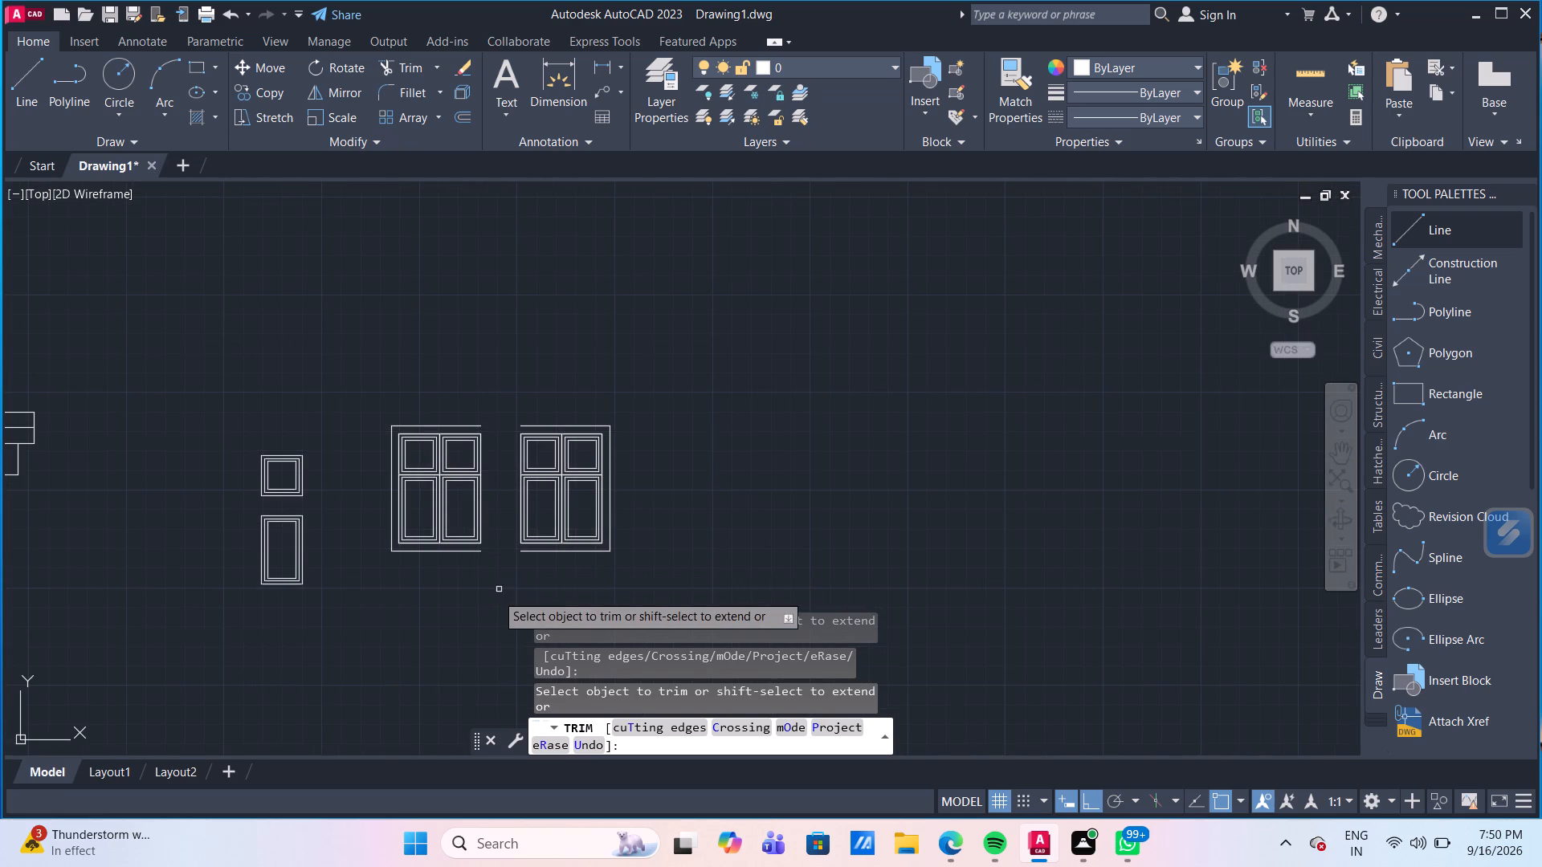
key("Escape")
Move the right two-column half of the spare window horizontally onto the left half's open frame end, closing the gap.
left_click_drag(652, 580, 636, 560)
left_click(498, 385)
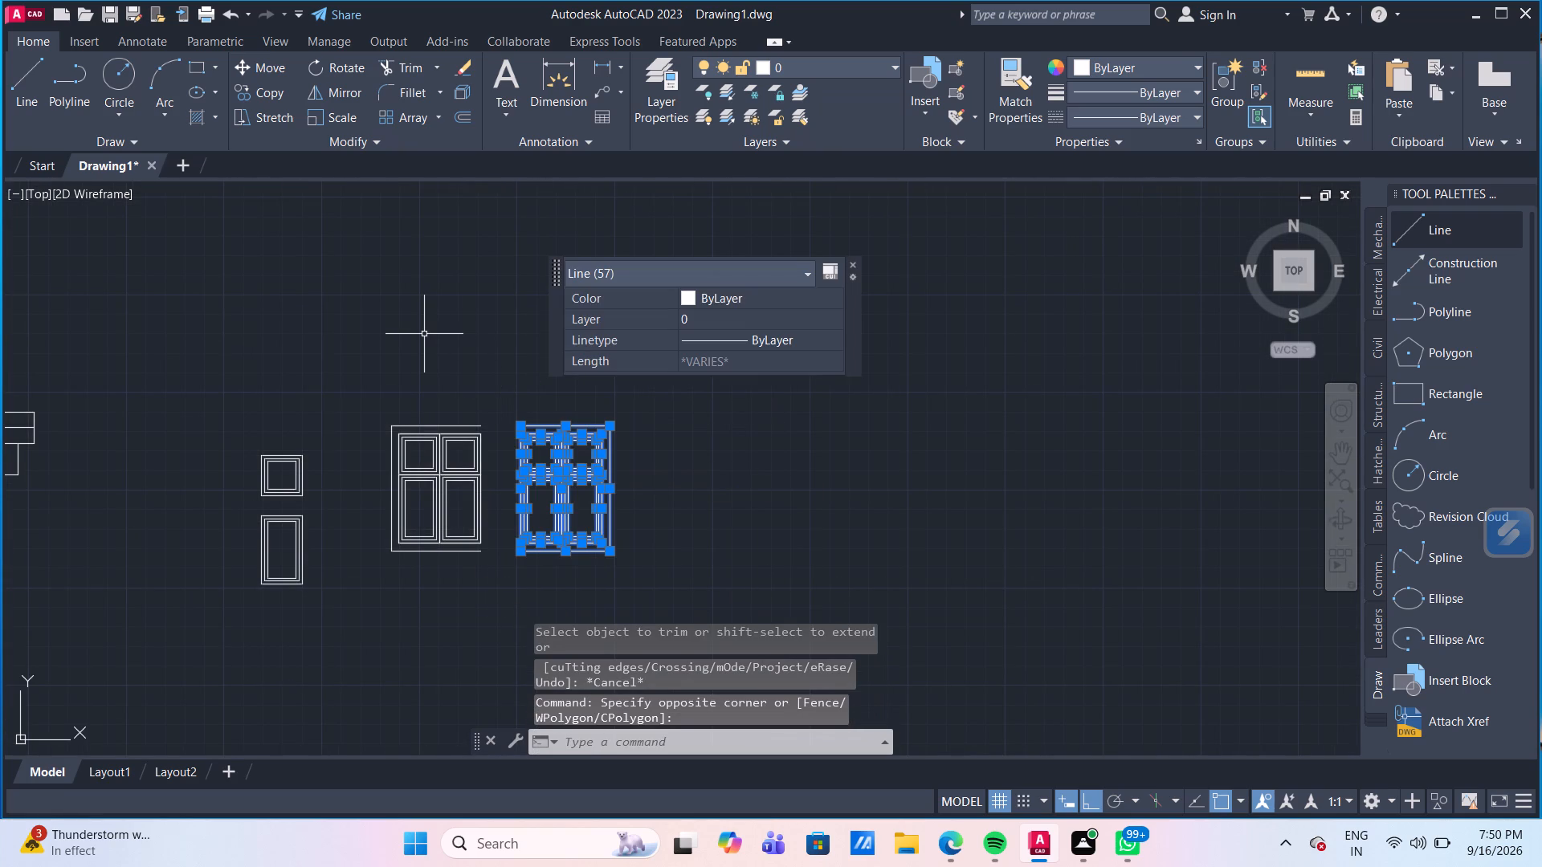
key("m")
key("Return")
scroll(424, 334, "up", 1)
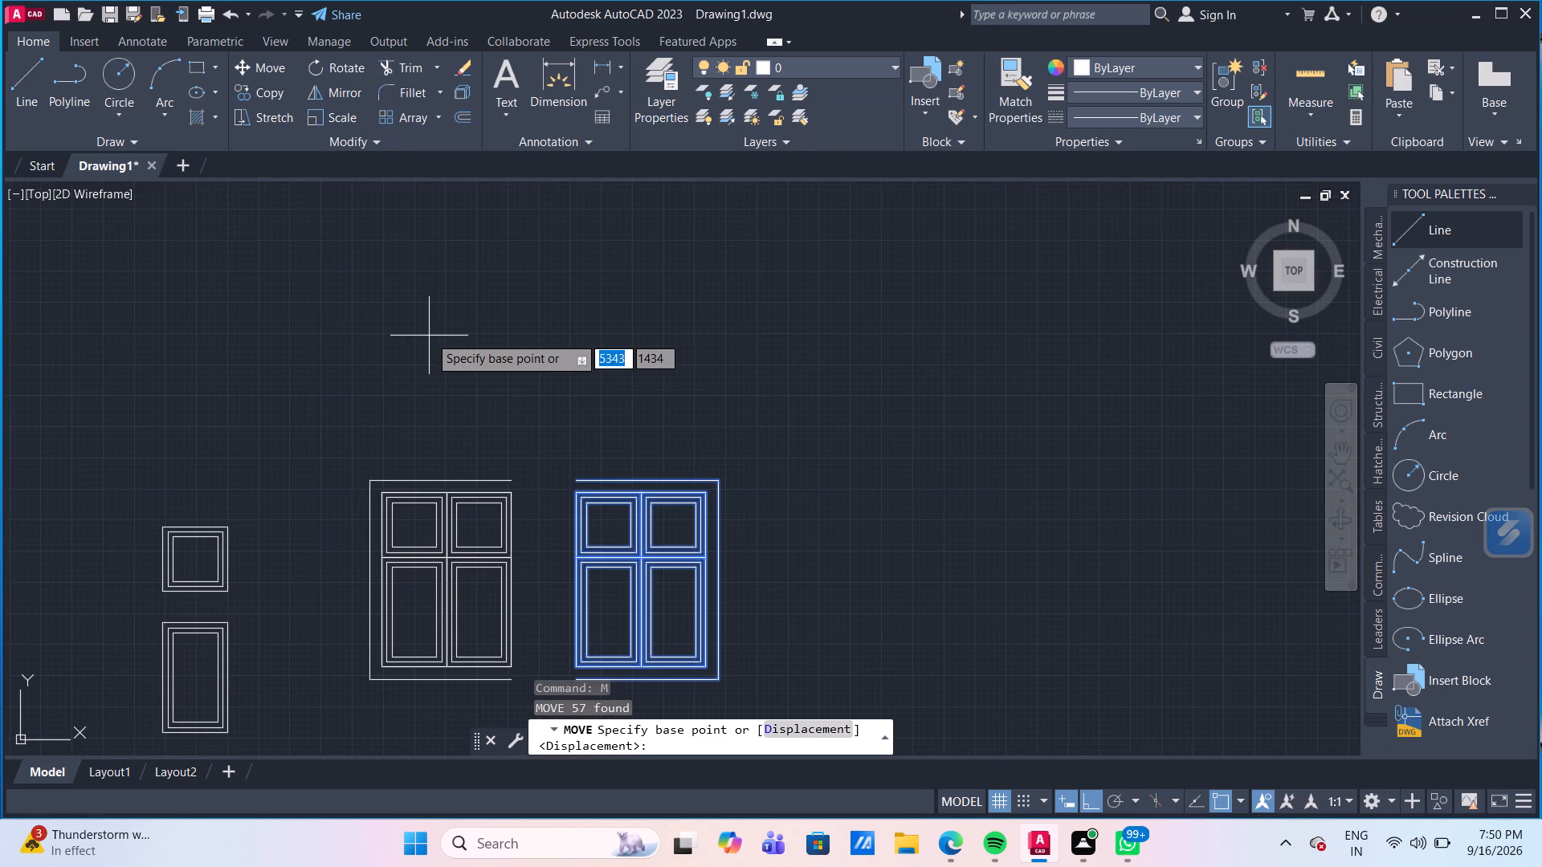
left_click_drag(575, 480, 562, 480)
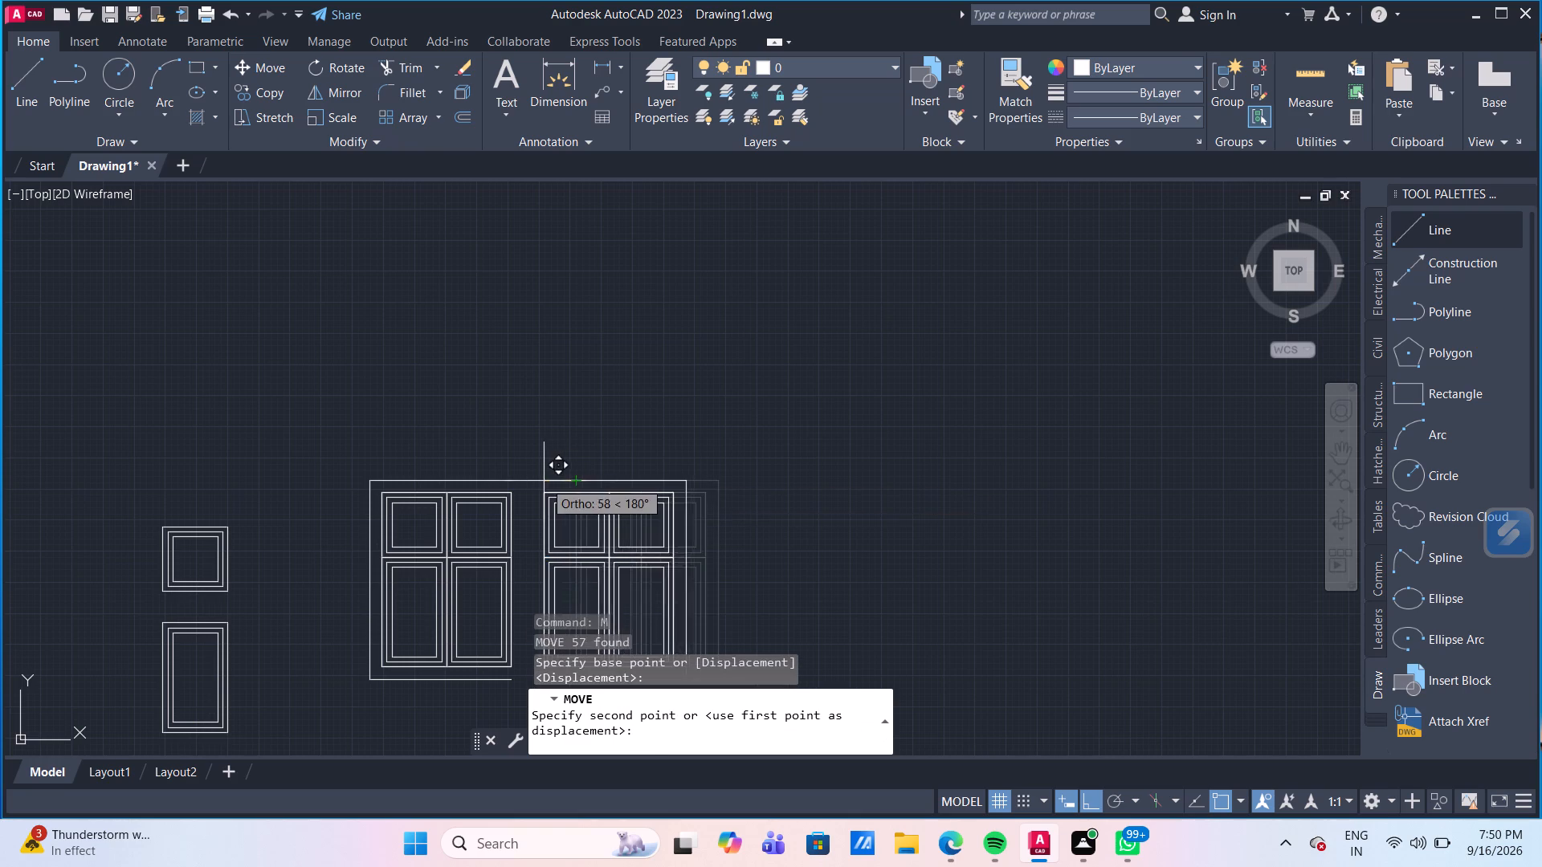
left_click(513, 482)
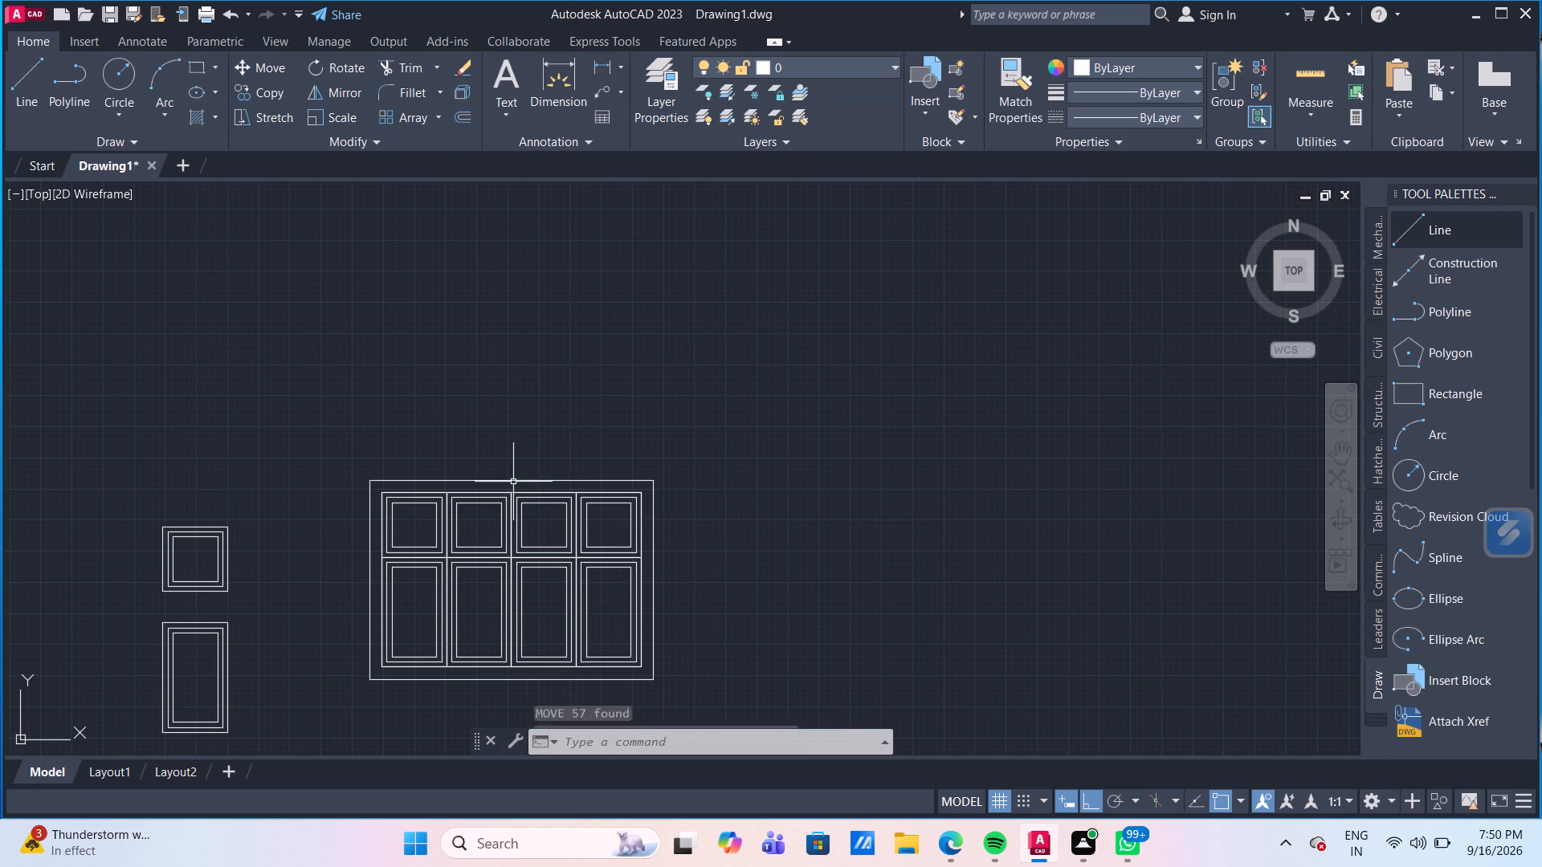
Quick-measure the top edge of the joined four-column window's outer frame.
scroll(595, 430, "down", 1)
middle_click_drag(647, 367, 638, 344)
scroll(647, 364, "down", 1)
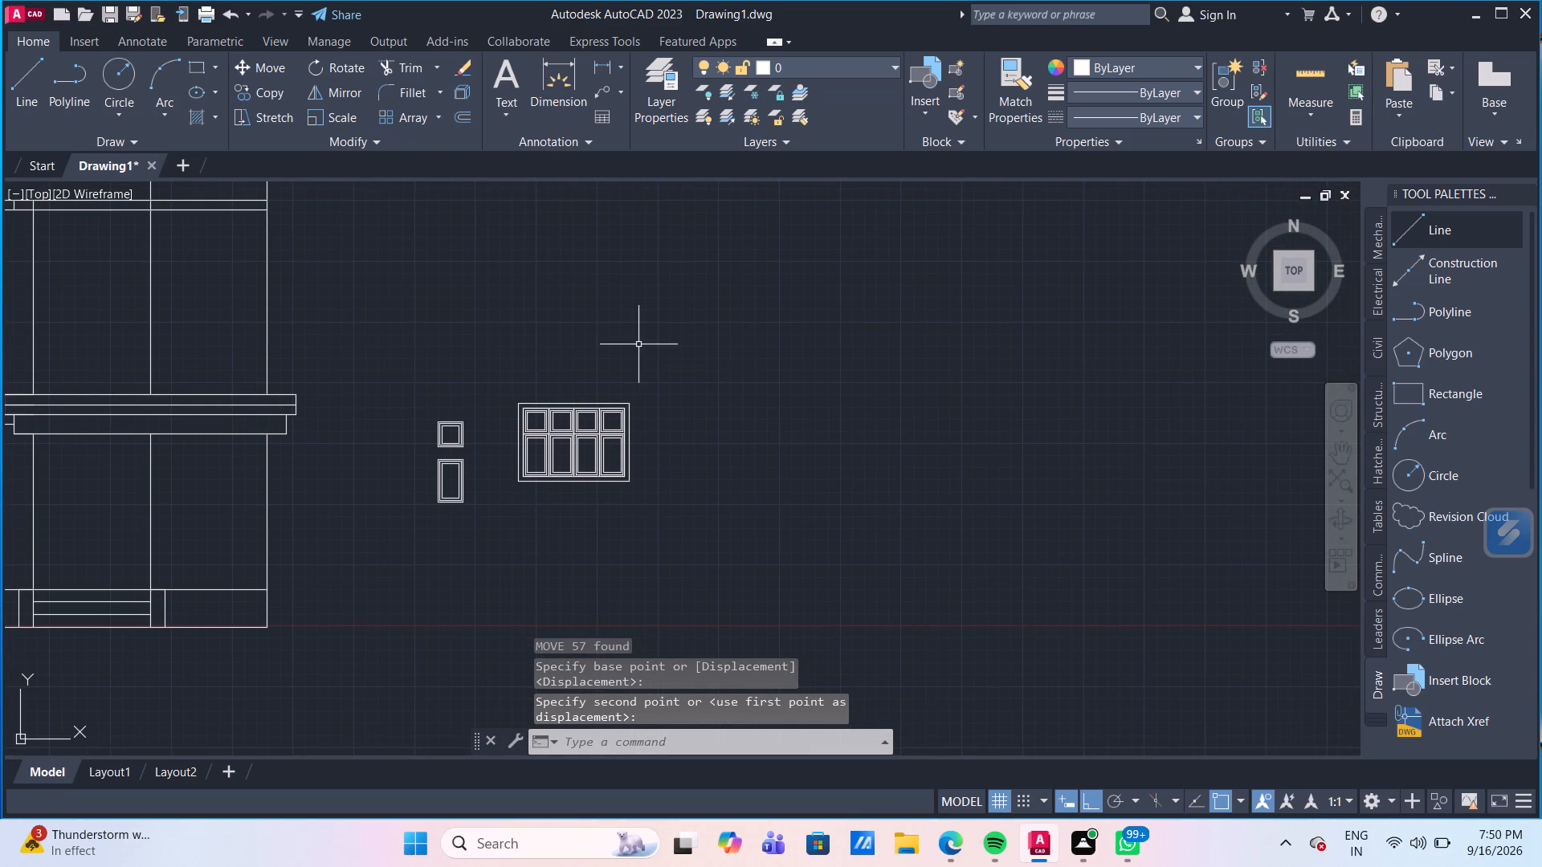
scroll(505, 490, "down", 1)
middle_click_drag(520, 491, 667, 446)
scroll(736, 303, "up", 1)
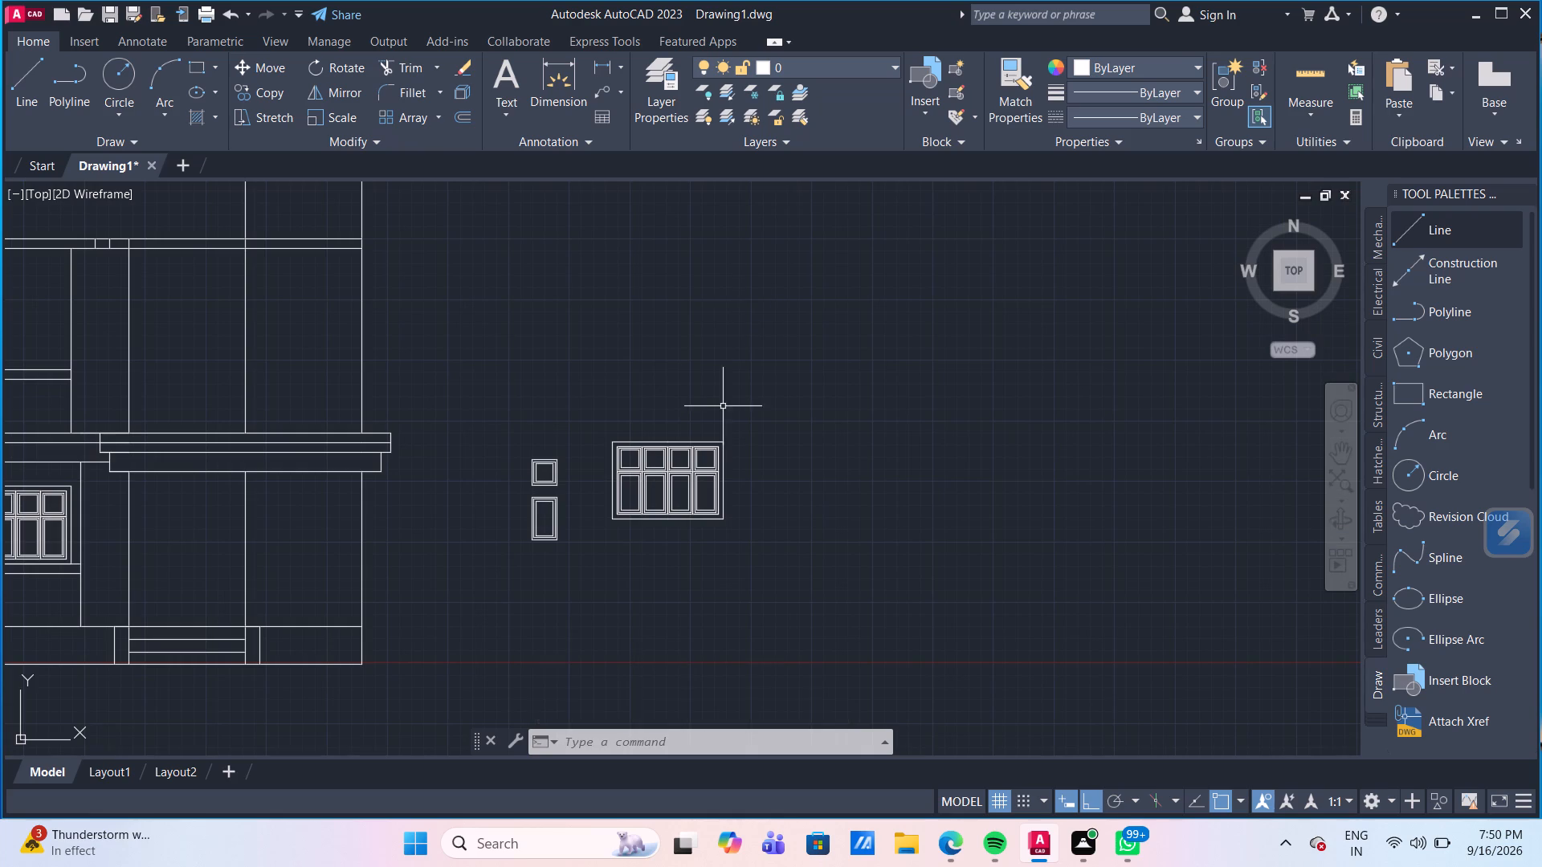
scroll(720, 405, "up", 1)
middle_click_drag(720, 405, 696, 299)
scroll(678, 310, "up", 1)
middle_click_drag(678, 310, 705, 222)
scroll(713, 250, "up", 1)
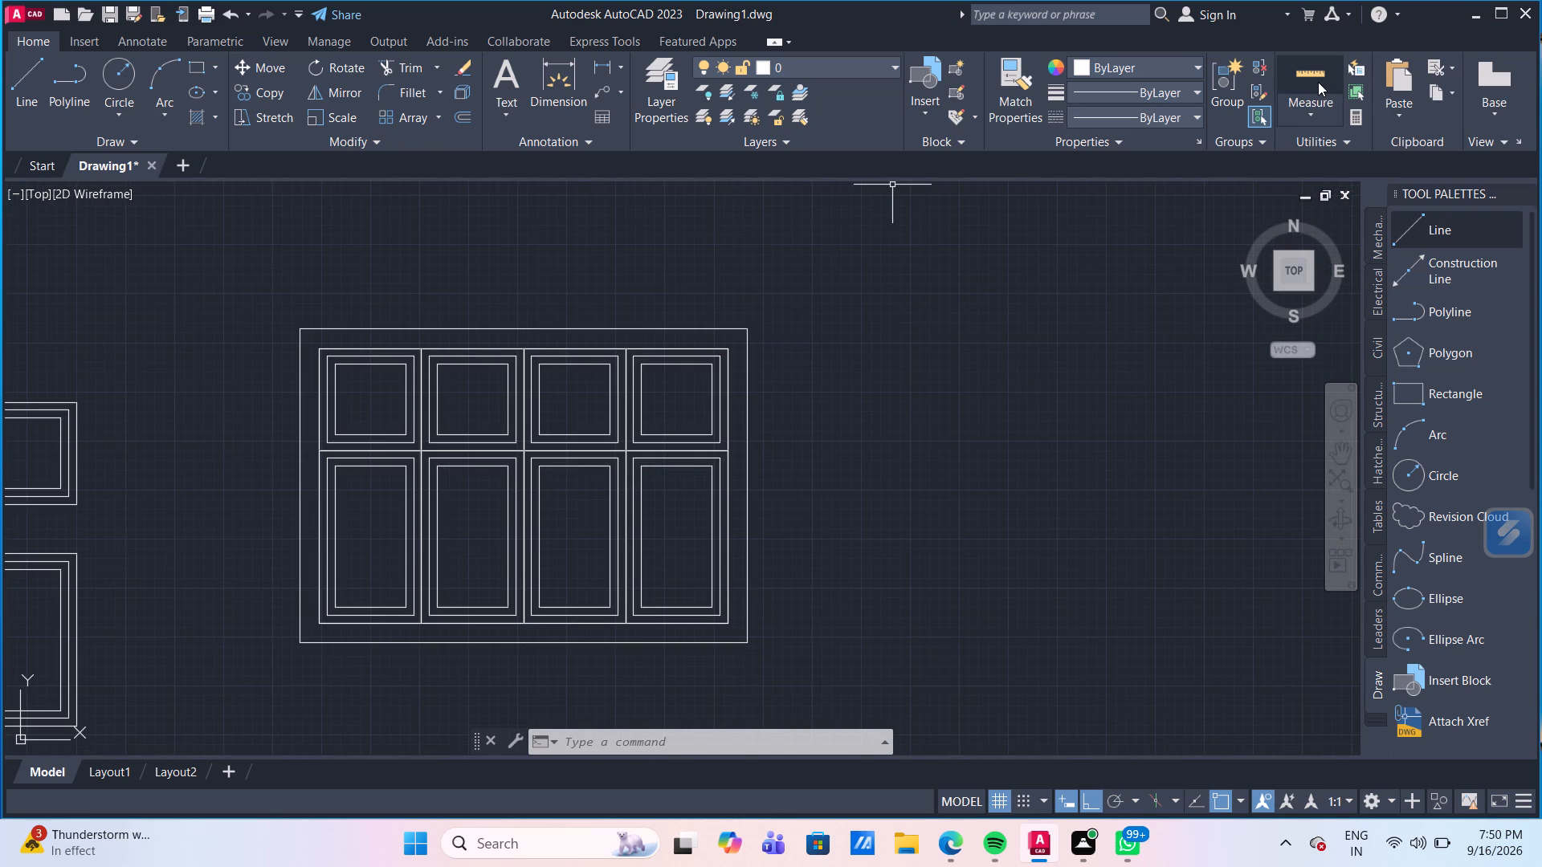
left_click(1318, 82)
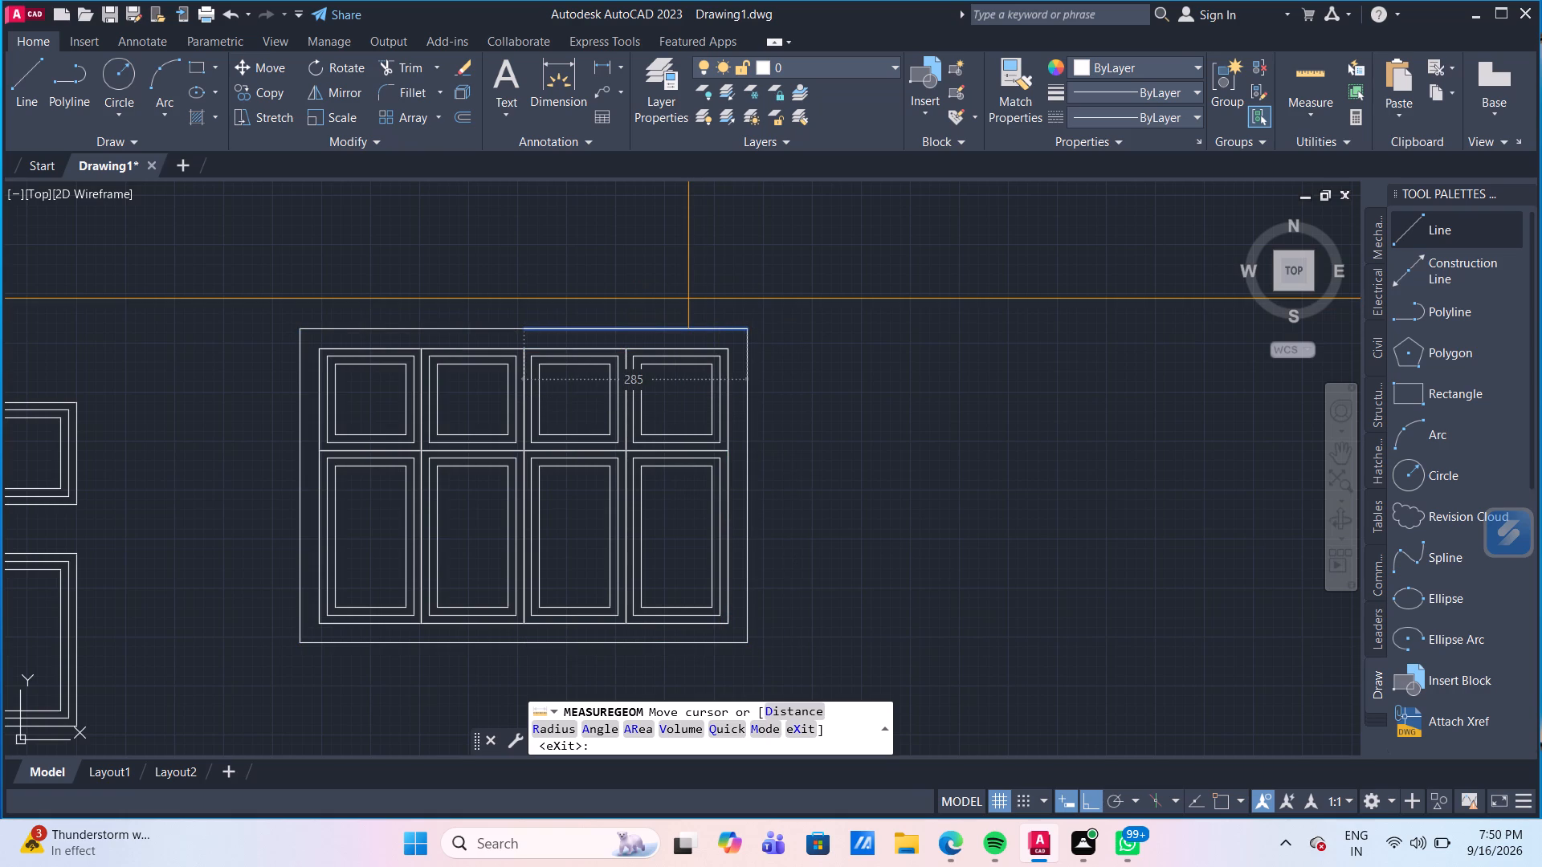
key("Escape")
Examine the upper-floor bay above the sill band in the building elevation.
scroll(506, 320, "down", 2)
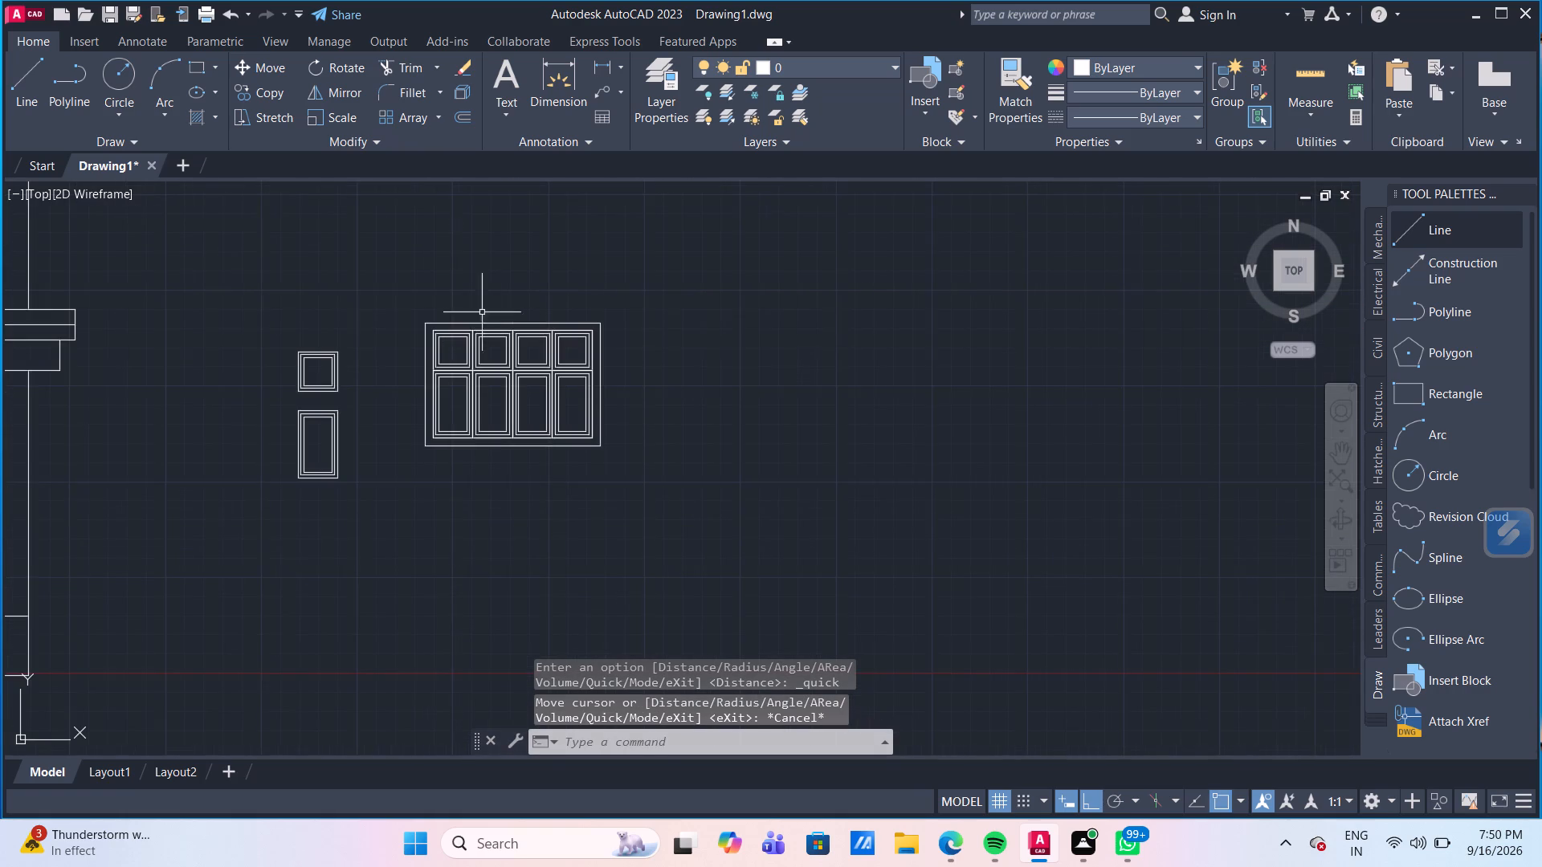
scroll(251, 279, "down", 1)
middle_click_drag(288, 287, 638, 337)
scroll(358, 329, "down", 1)
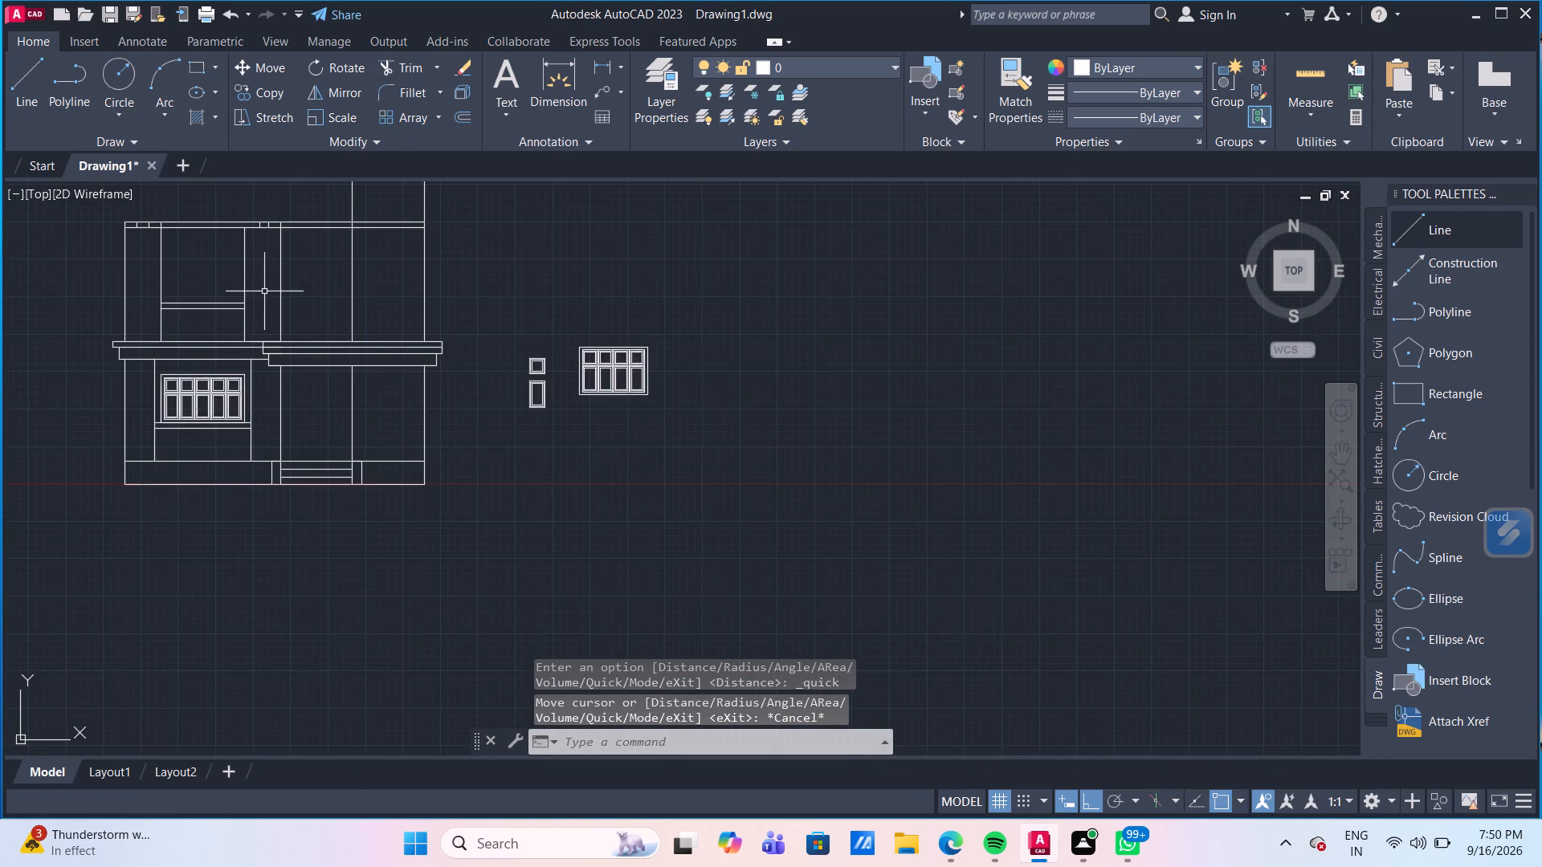
scroll(238, 290, "down", 1)
scroll(182, 275, "up", 4)
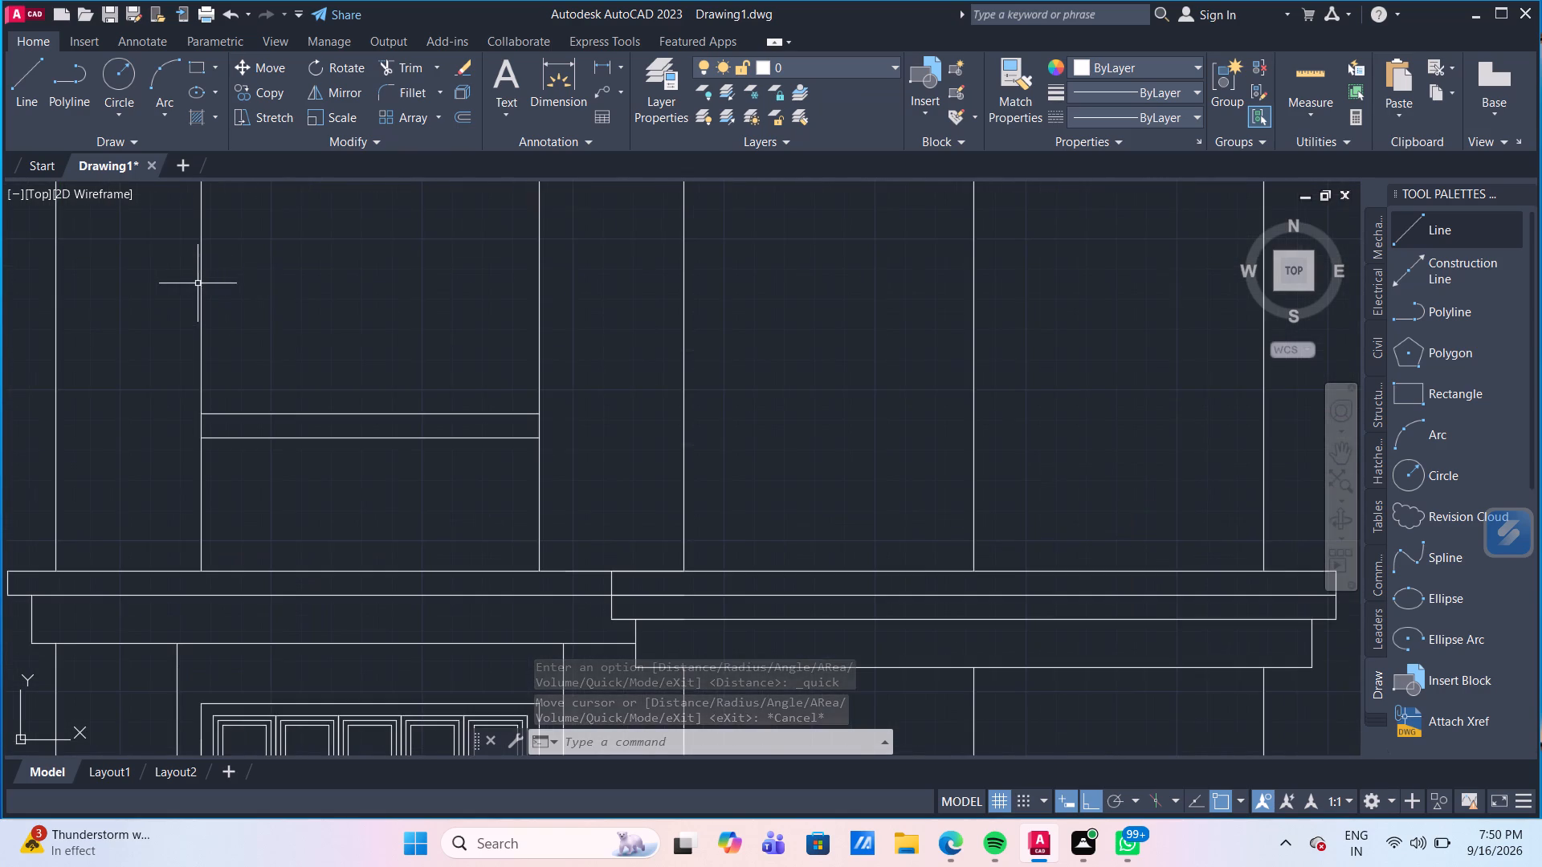
middle_click_drag(281, 304, 341, 409)
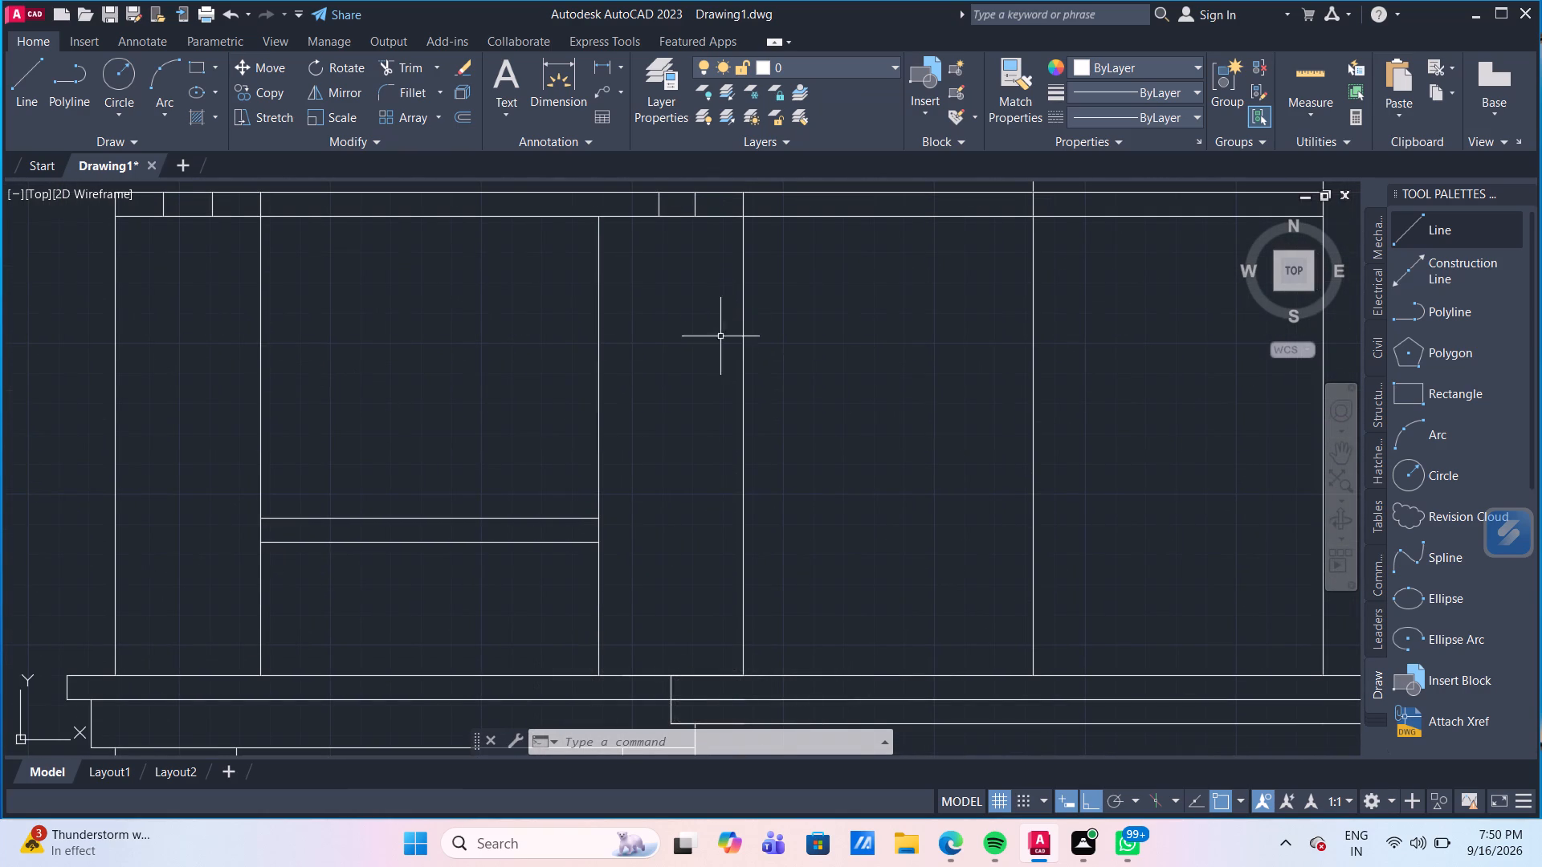
Quick-measure the width and height of the upper-floor bay opening above its sill band.
left_click(1318, 70)
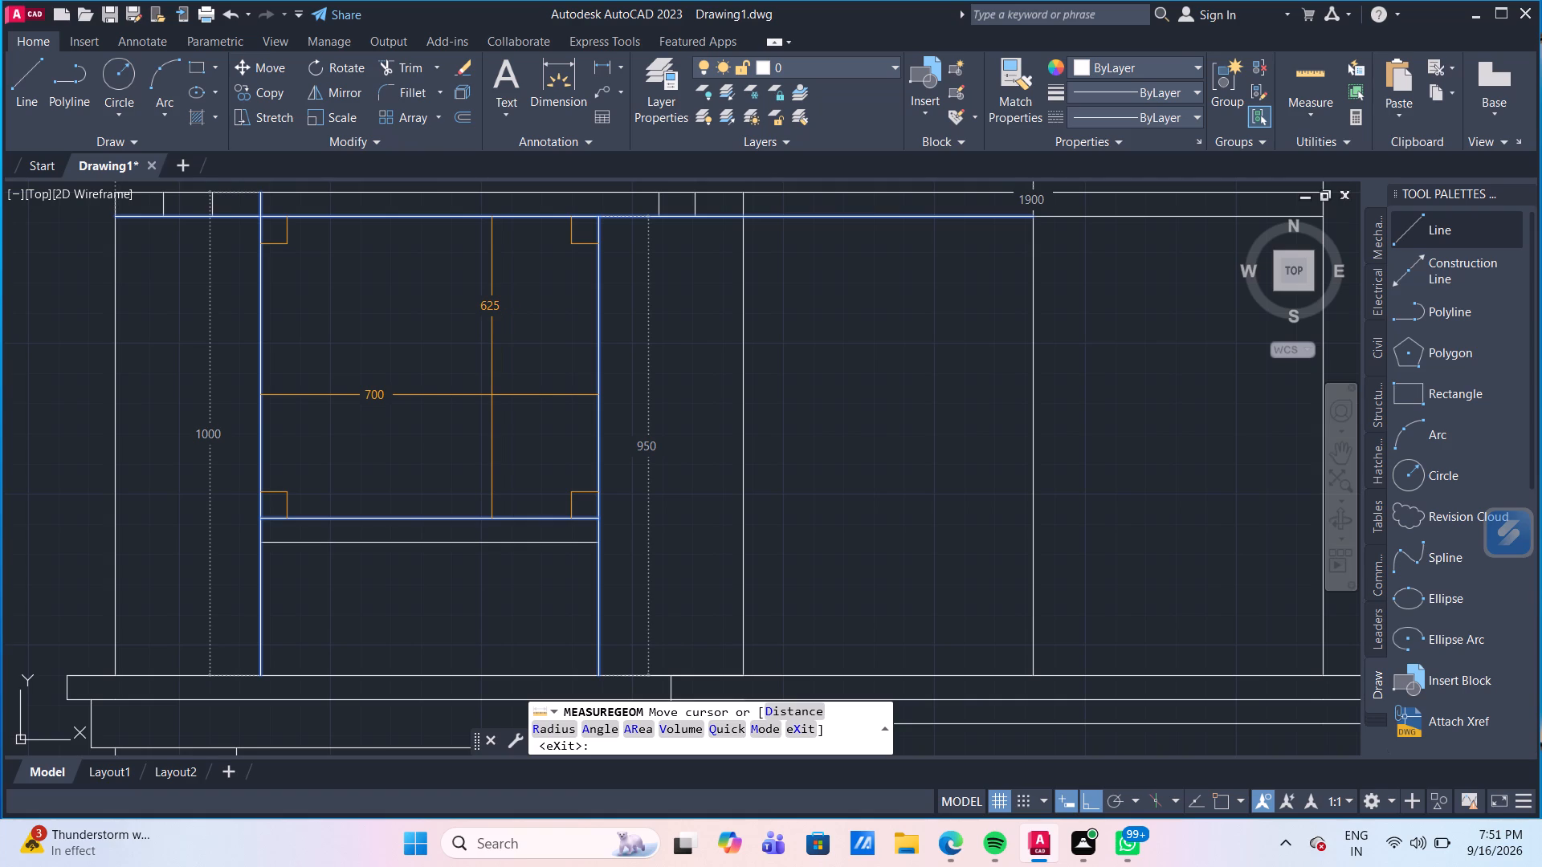
key("Escape")
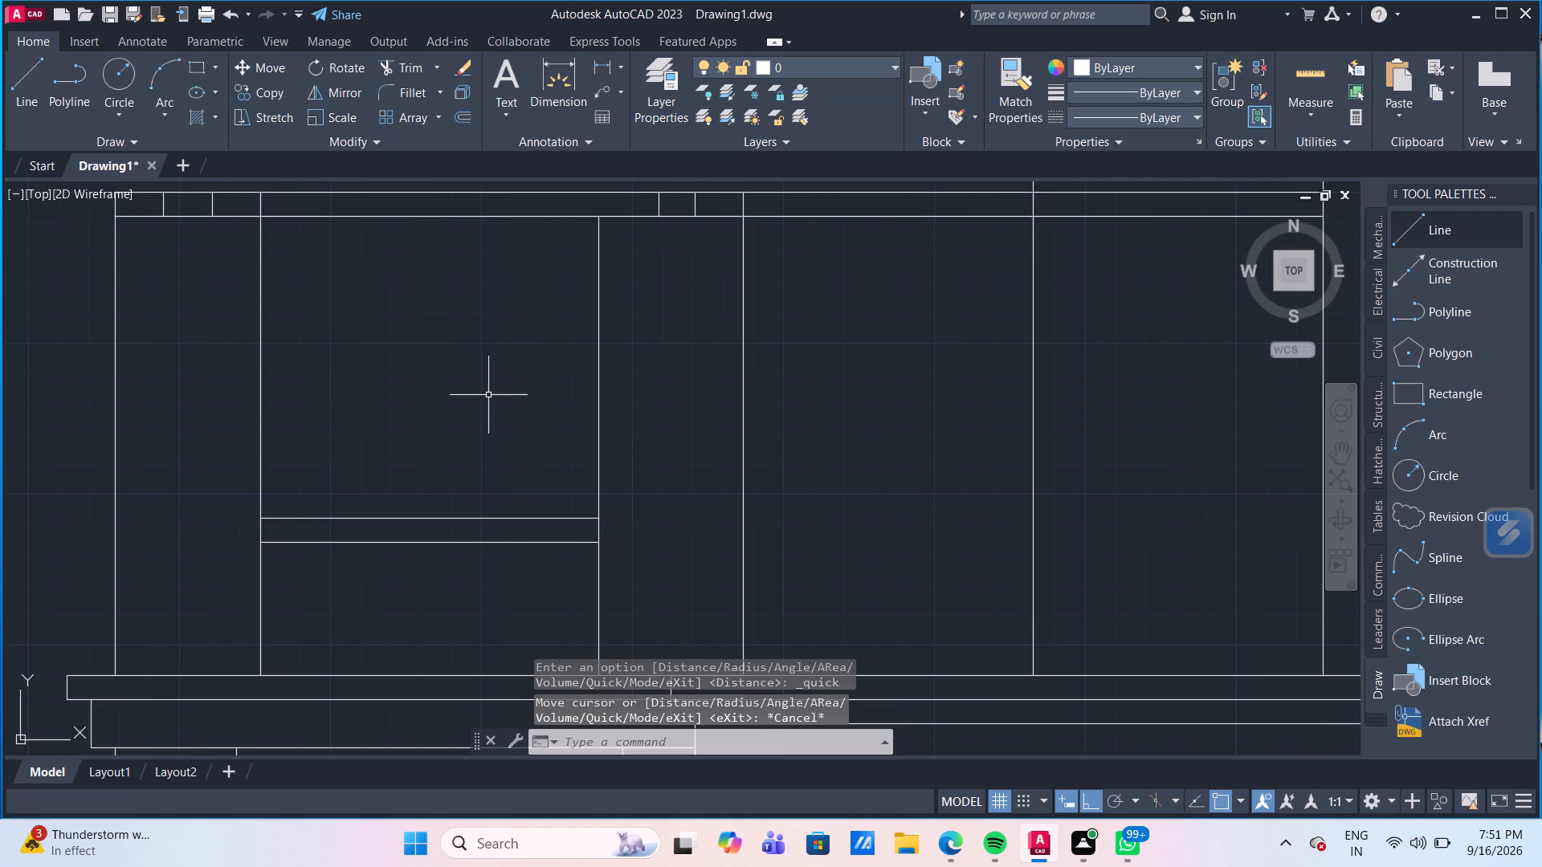
Draw a line from the sill band's lower-right corner 65 mm left along its bottom edge, then vertically up to its top edge.
left_click(31, 88)
scroll(613, 545, "up", 1)
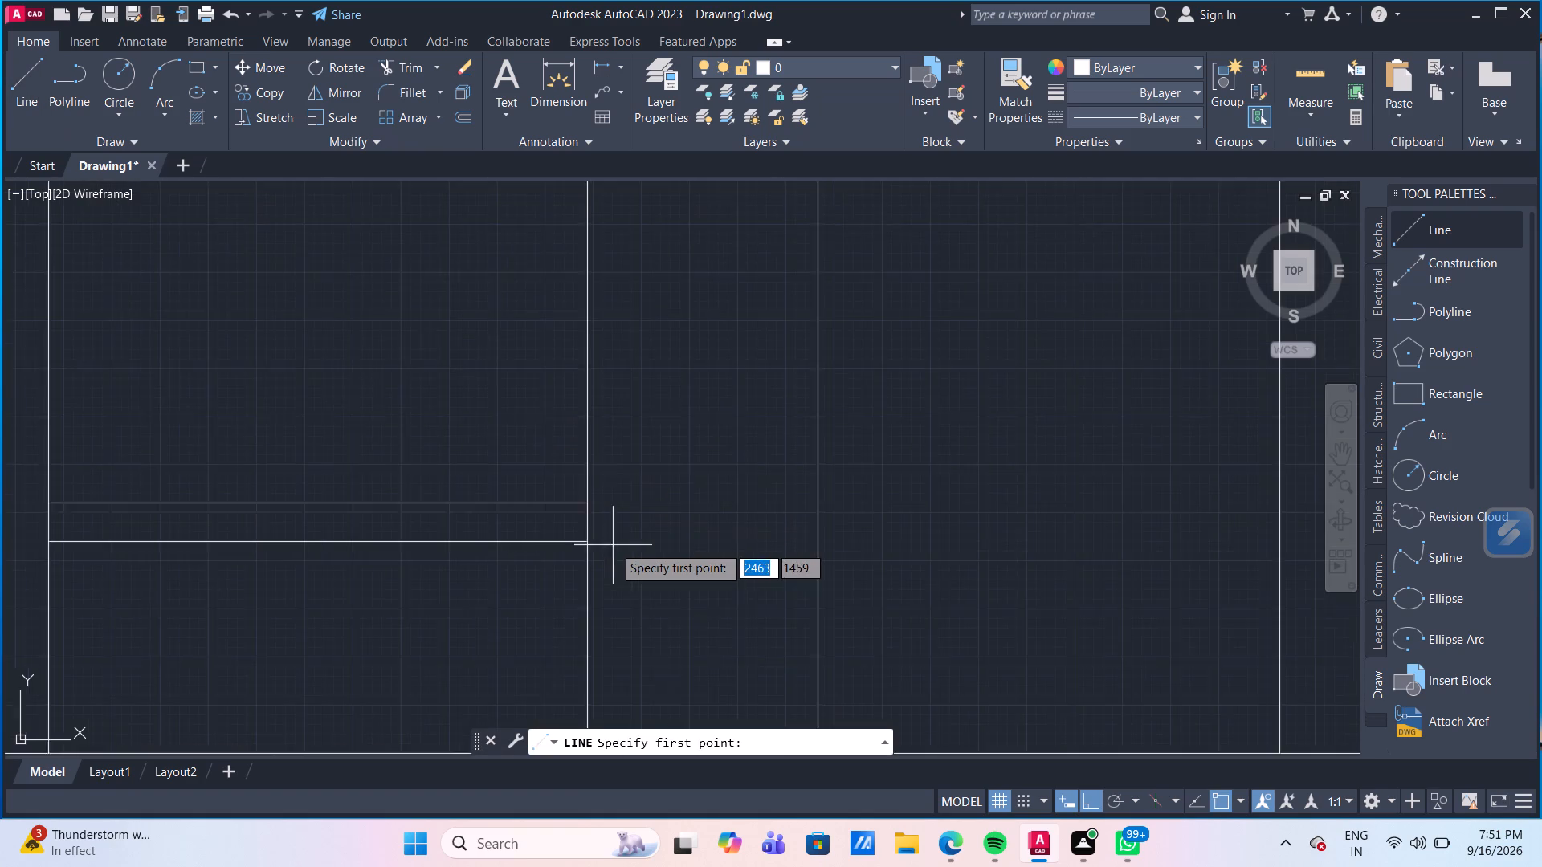
scroll(613, 545, "up", 1)
scroll(575, 495, "down", 1)
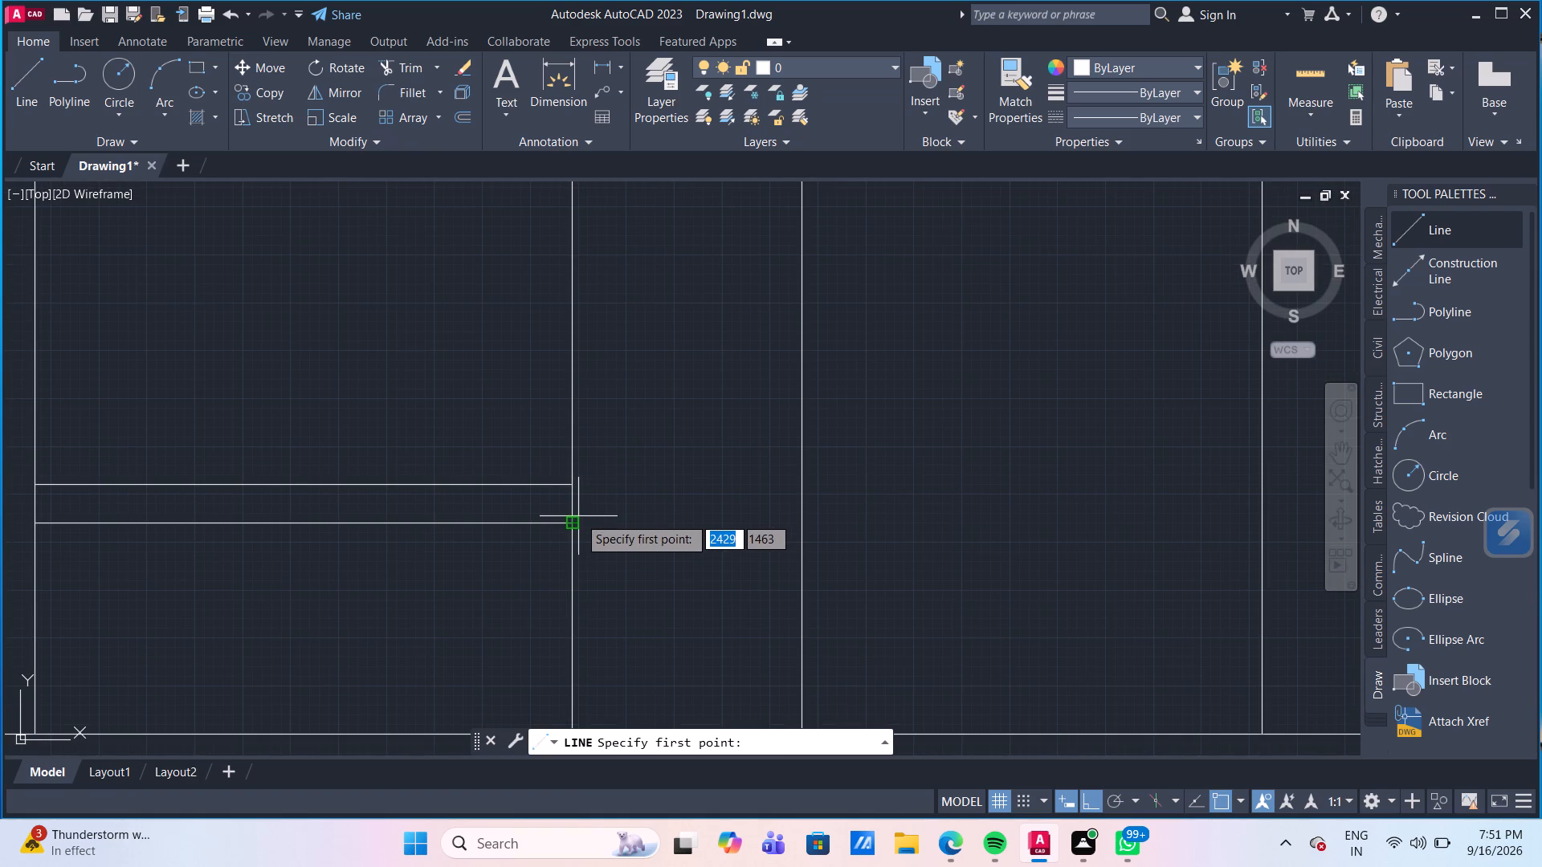
left_click(569, 526)
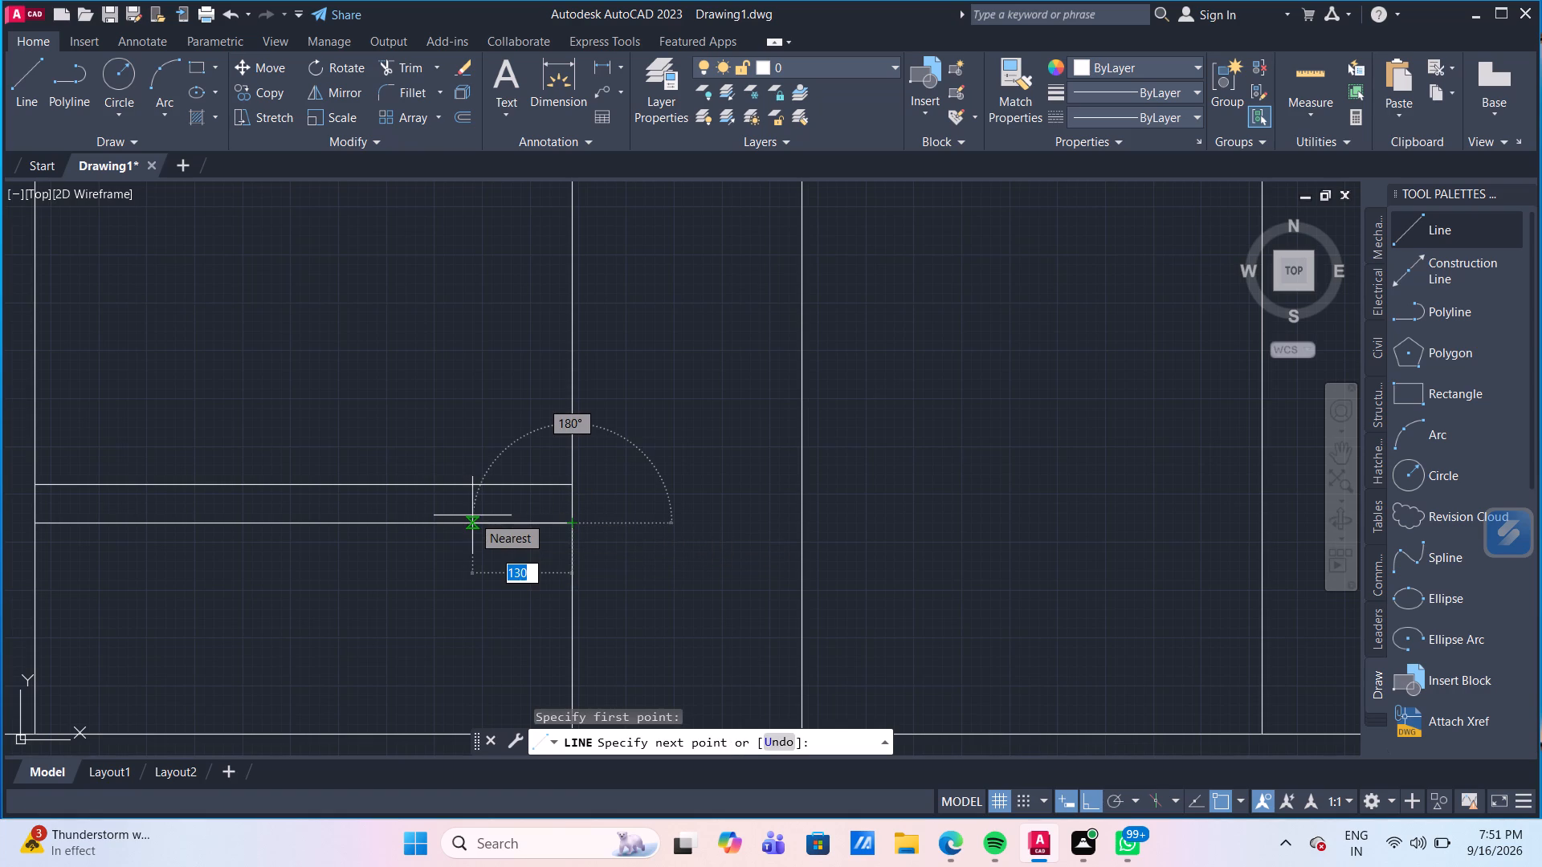
type("65")
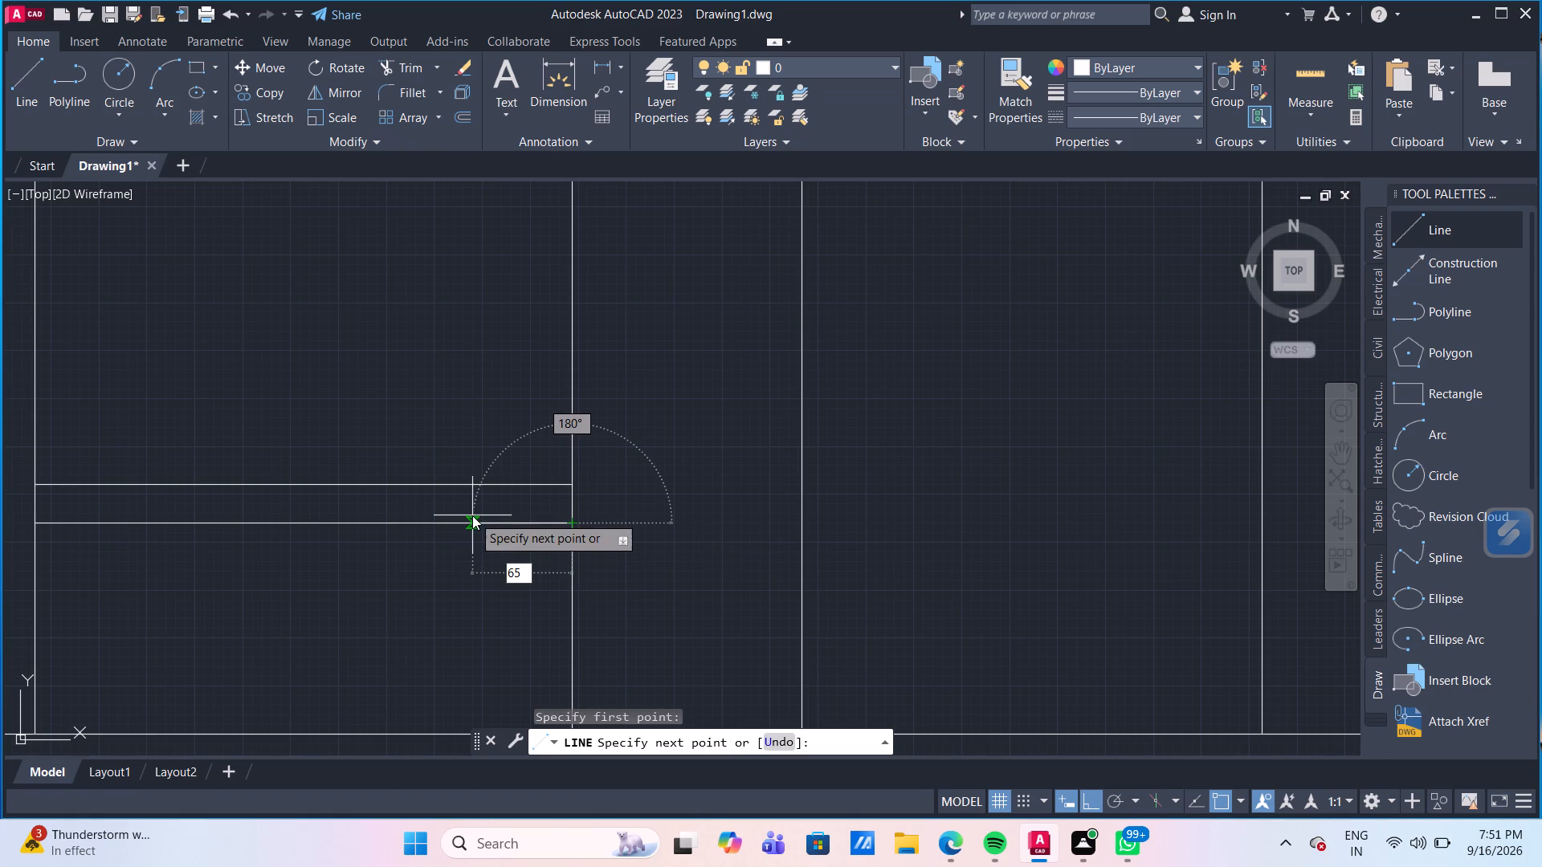
key("Return")
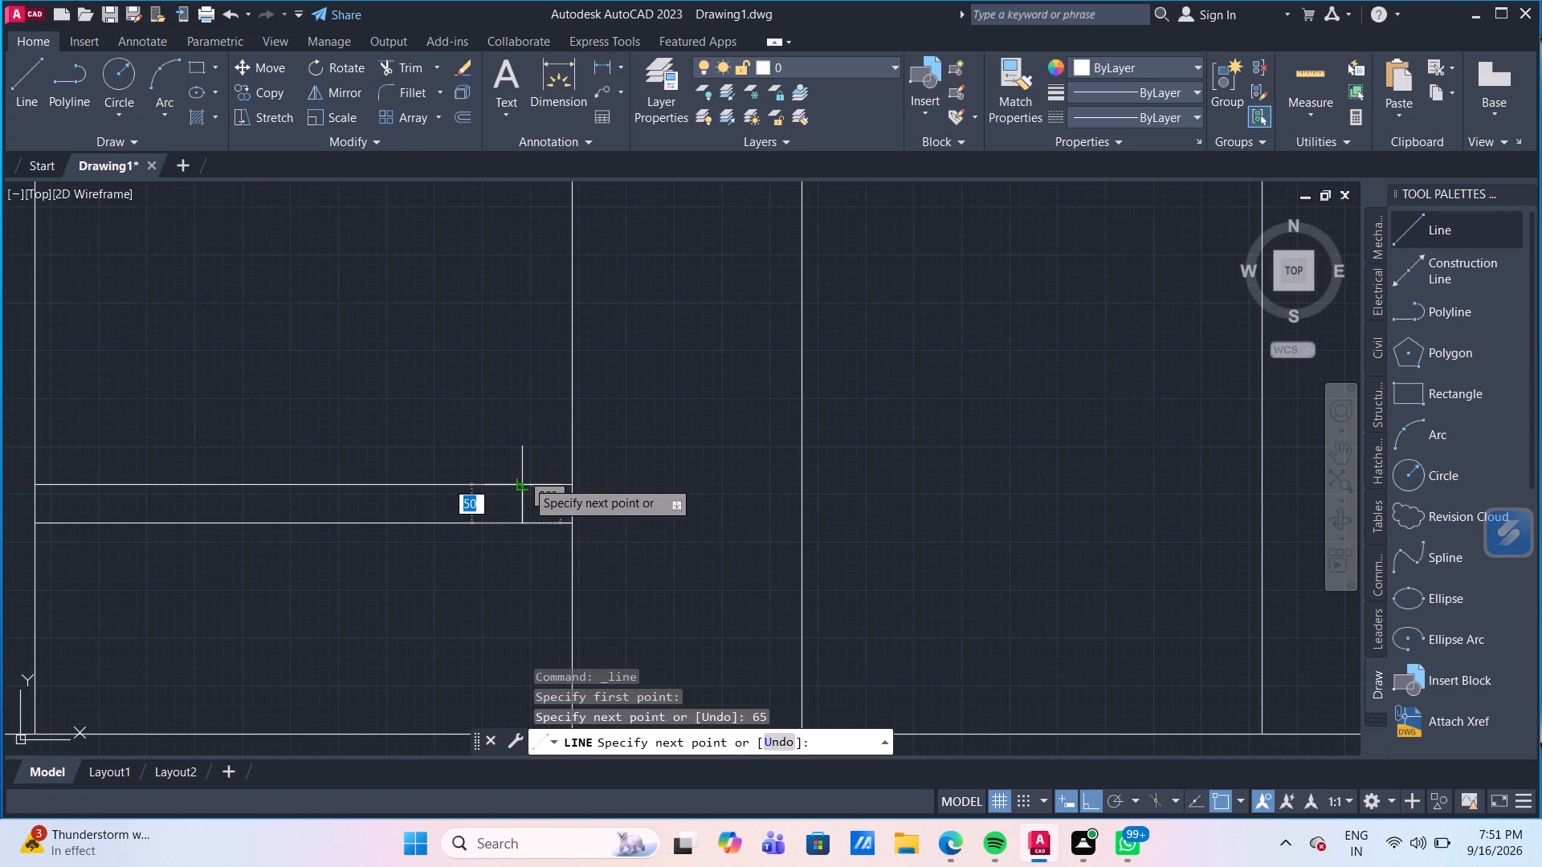
left_click(526, 480)
key("Escape")
Group all the lines of the spare four-column window beside the elevation.
scroll(525, 481, "down", 1)
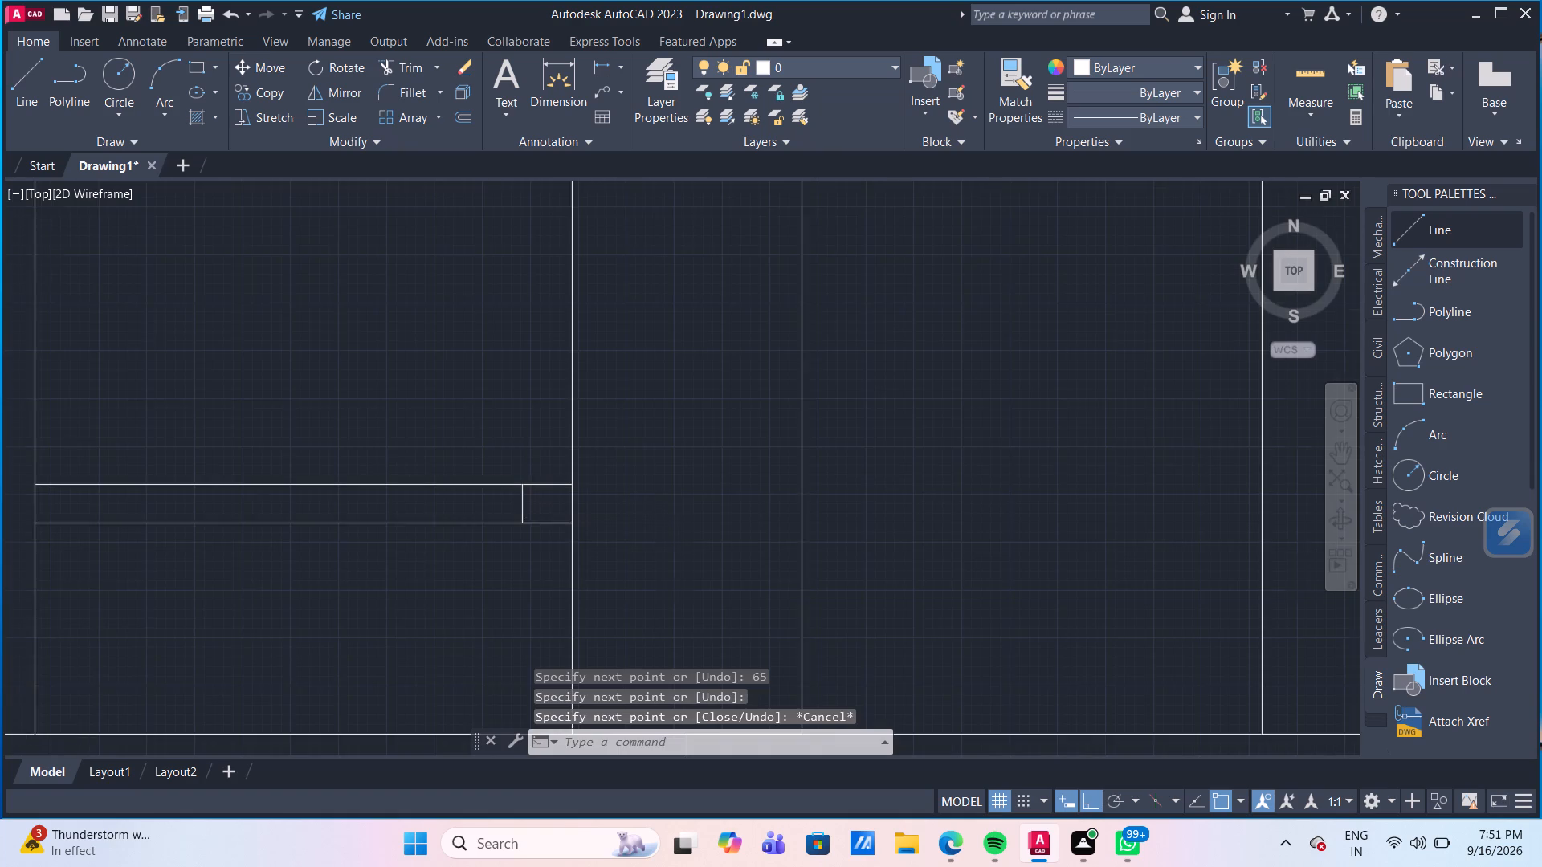
scroll(525, 481, "down", 2)
scroll(1162, 657, "up", 1)
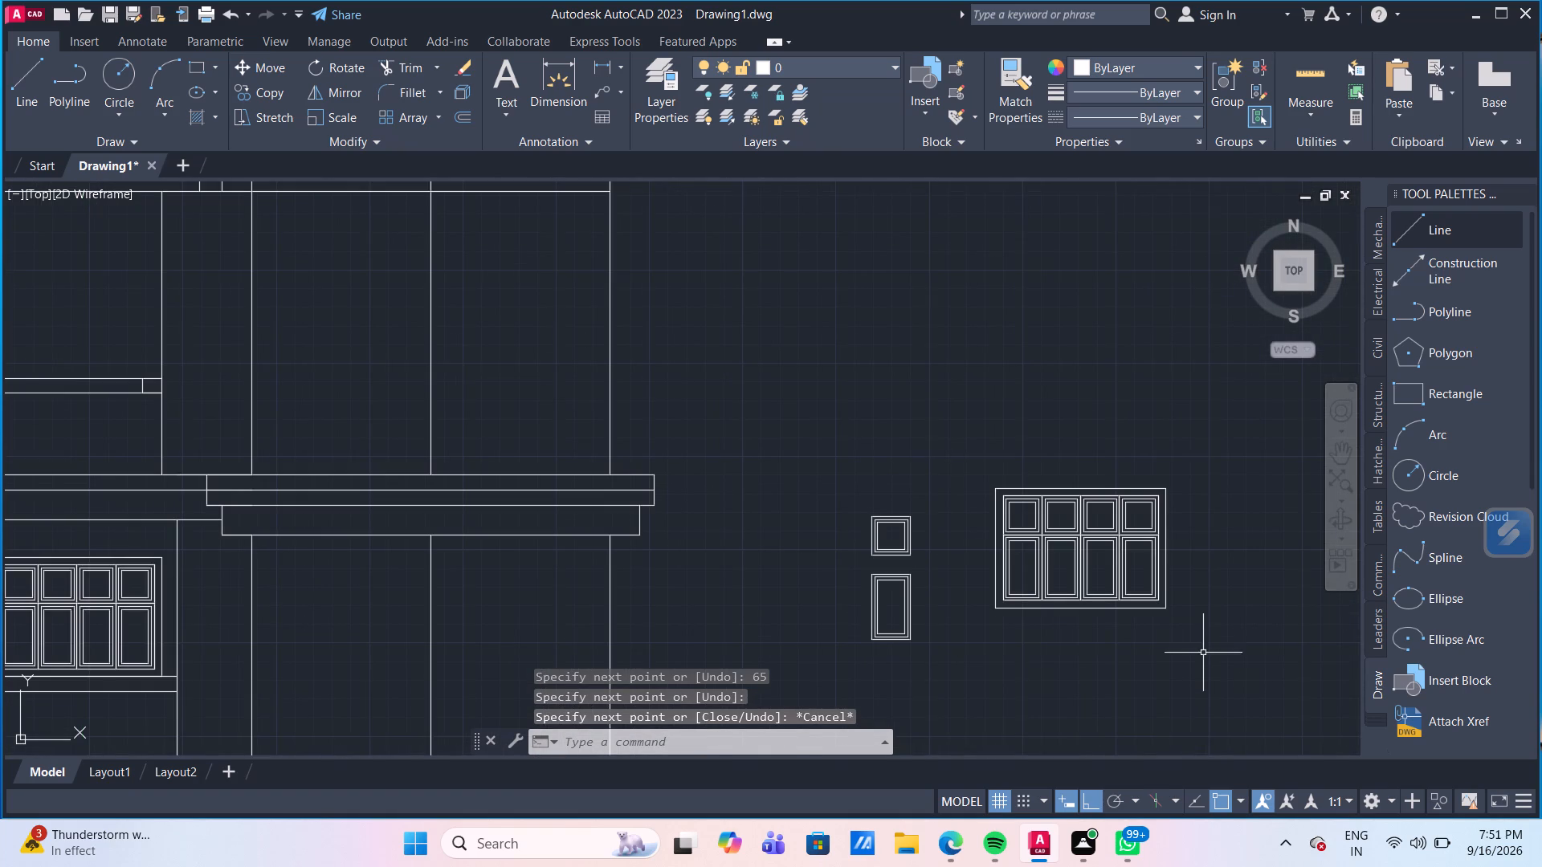
left_click(1202, 645)
left_click(975, 442)
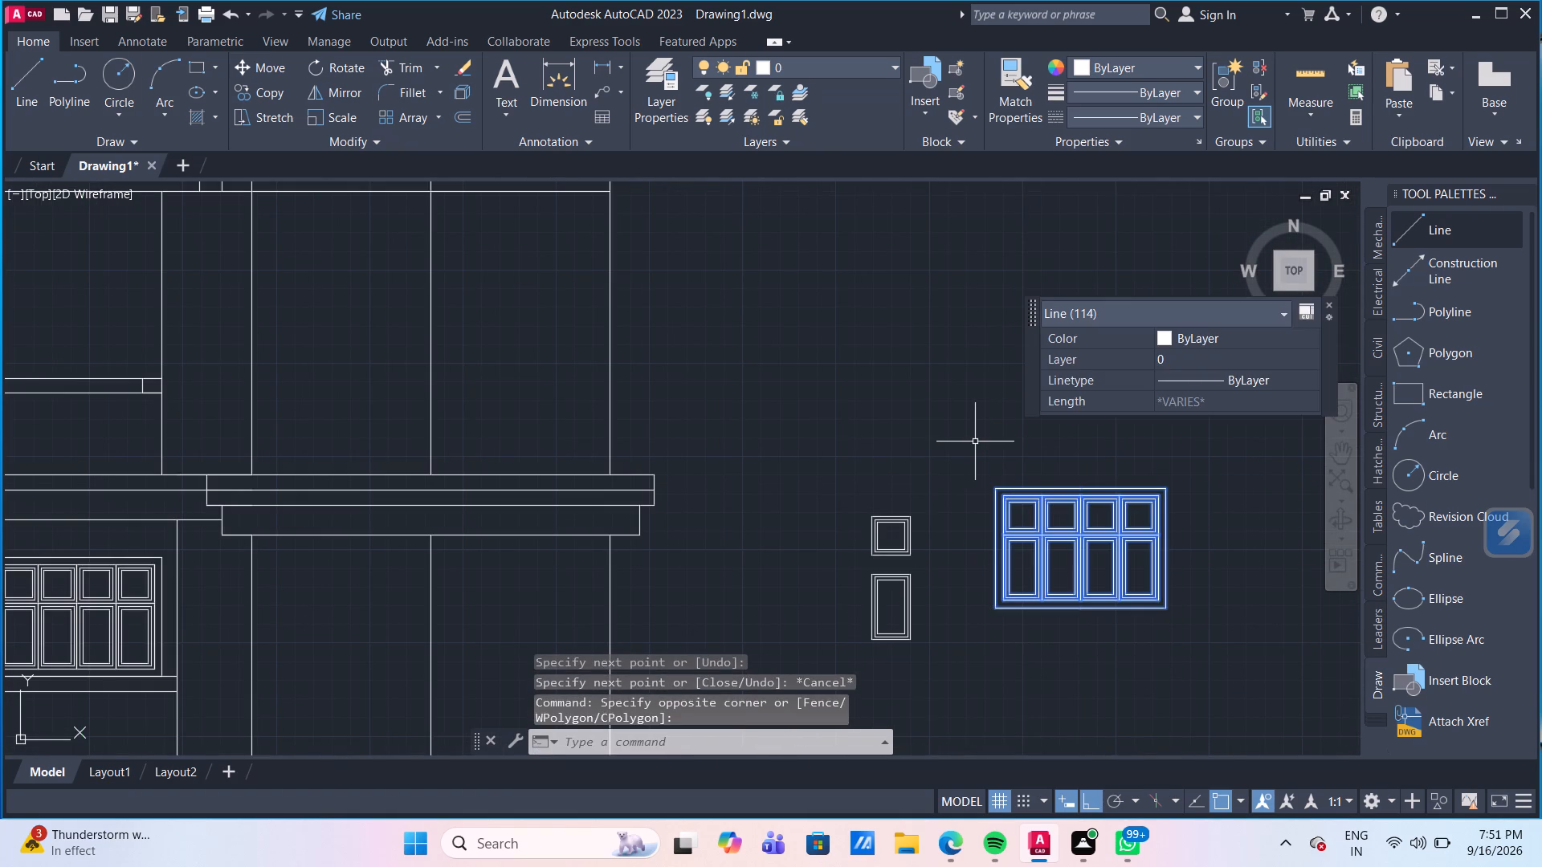
key("g")
key("Return")
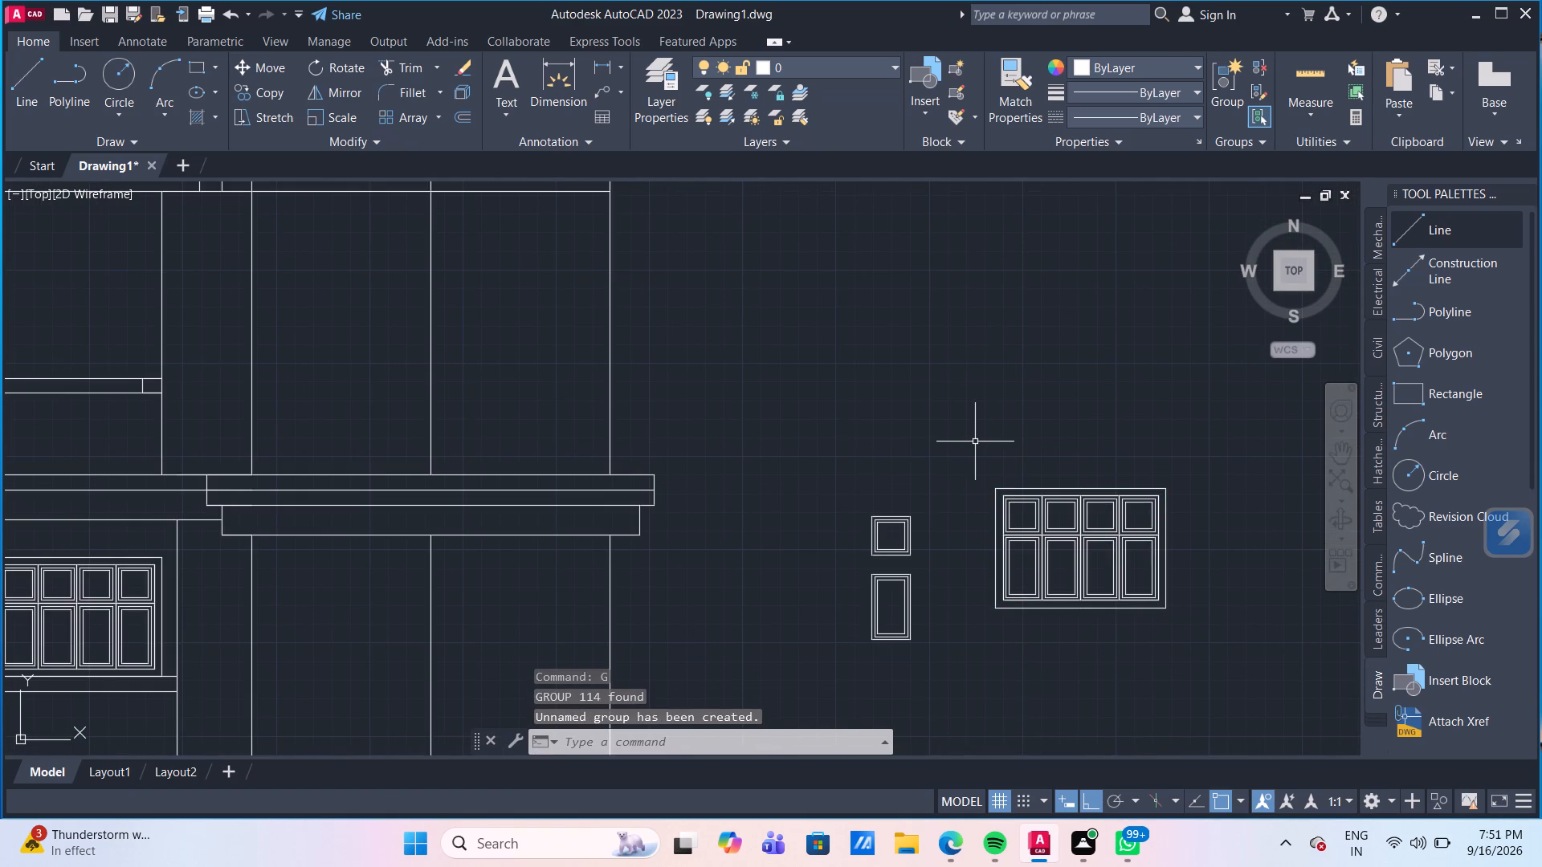
Move the grouped four-column window by its outer frame's lower-right corner onto the top end of the sill band's vertical marker line.
left_click(1154, 534)
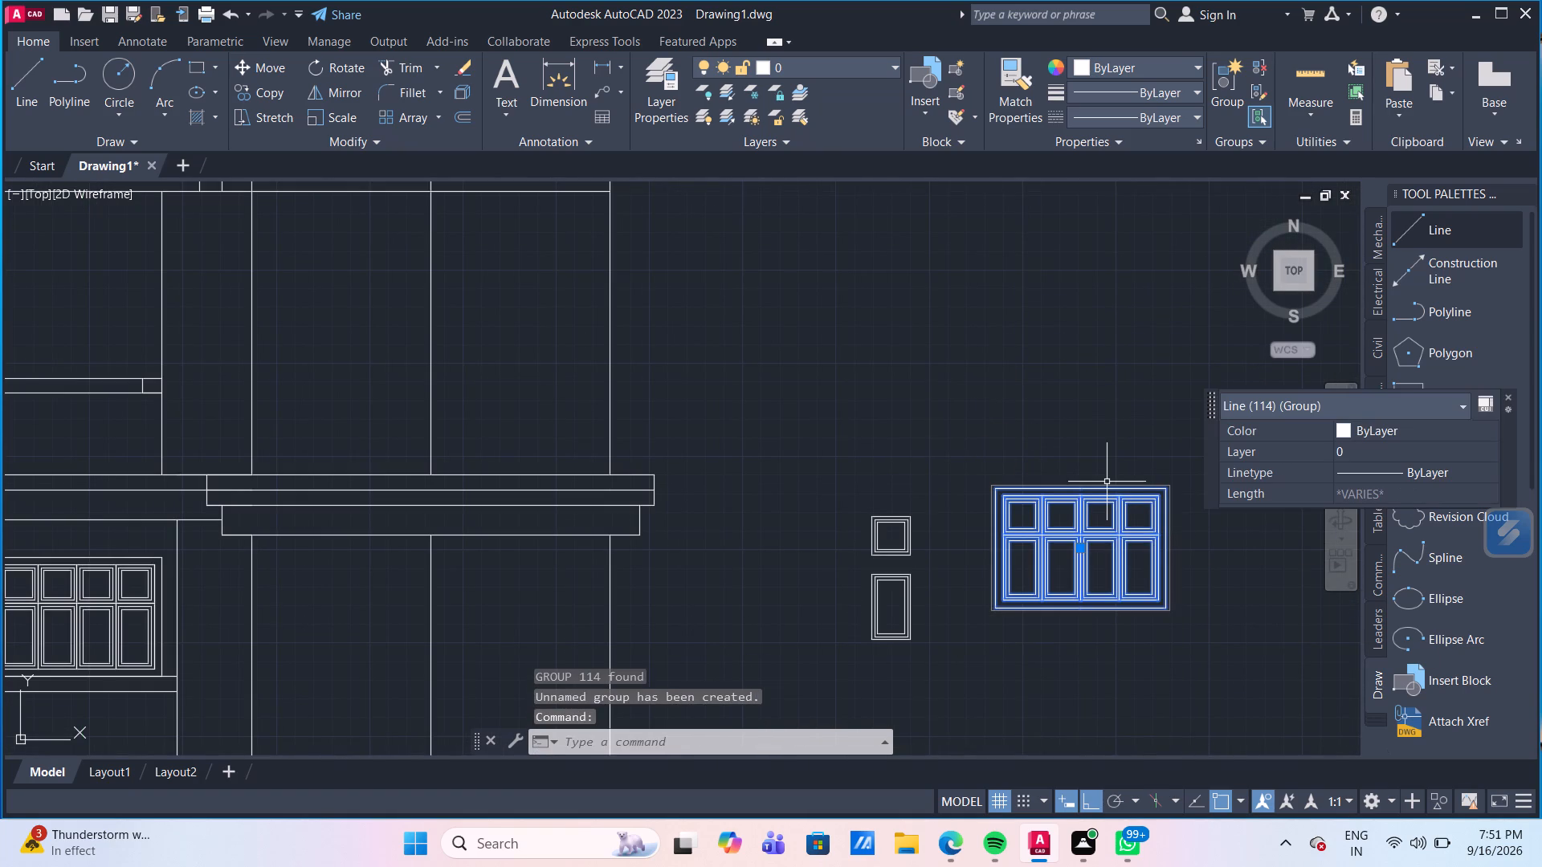
key("m")
key("Return")
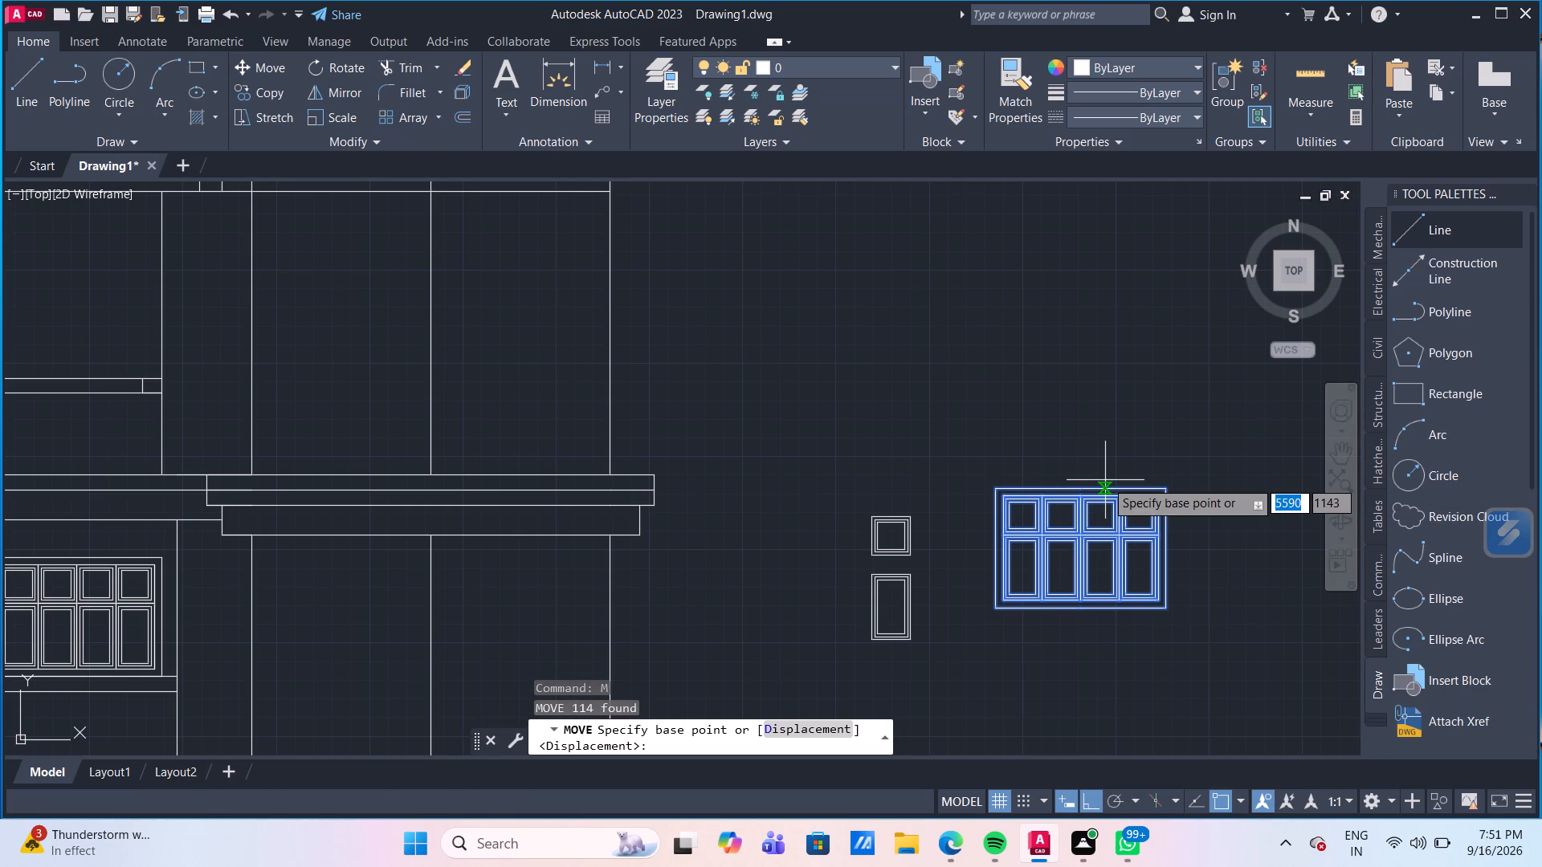
scroll(1180, 617, "up", 3)
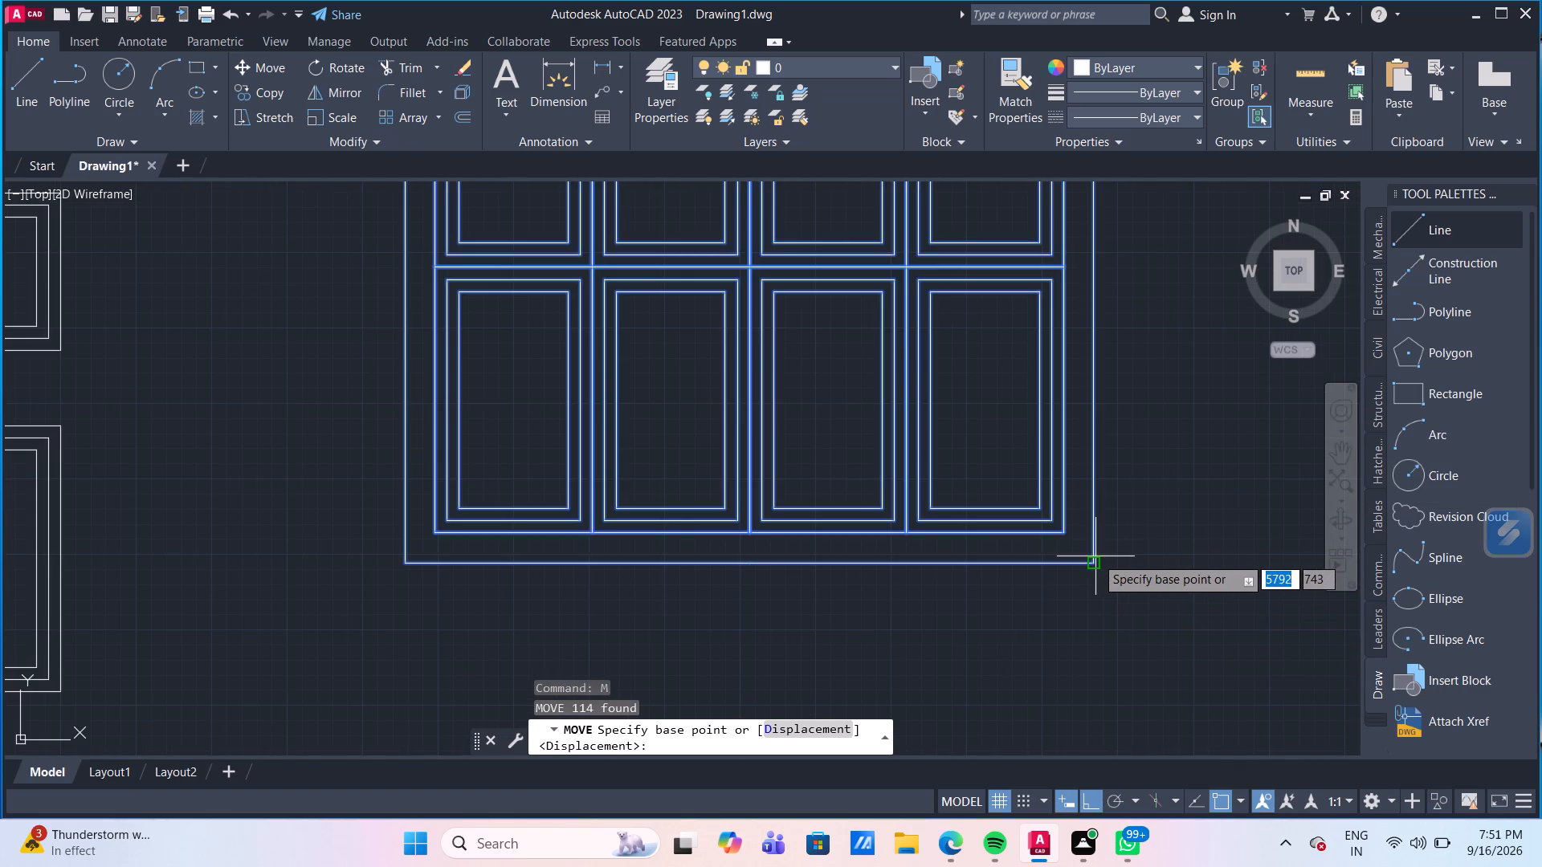
left_click(1095, 562)
scroll(1015, 517, "down", 4)
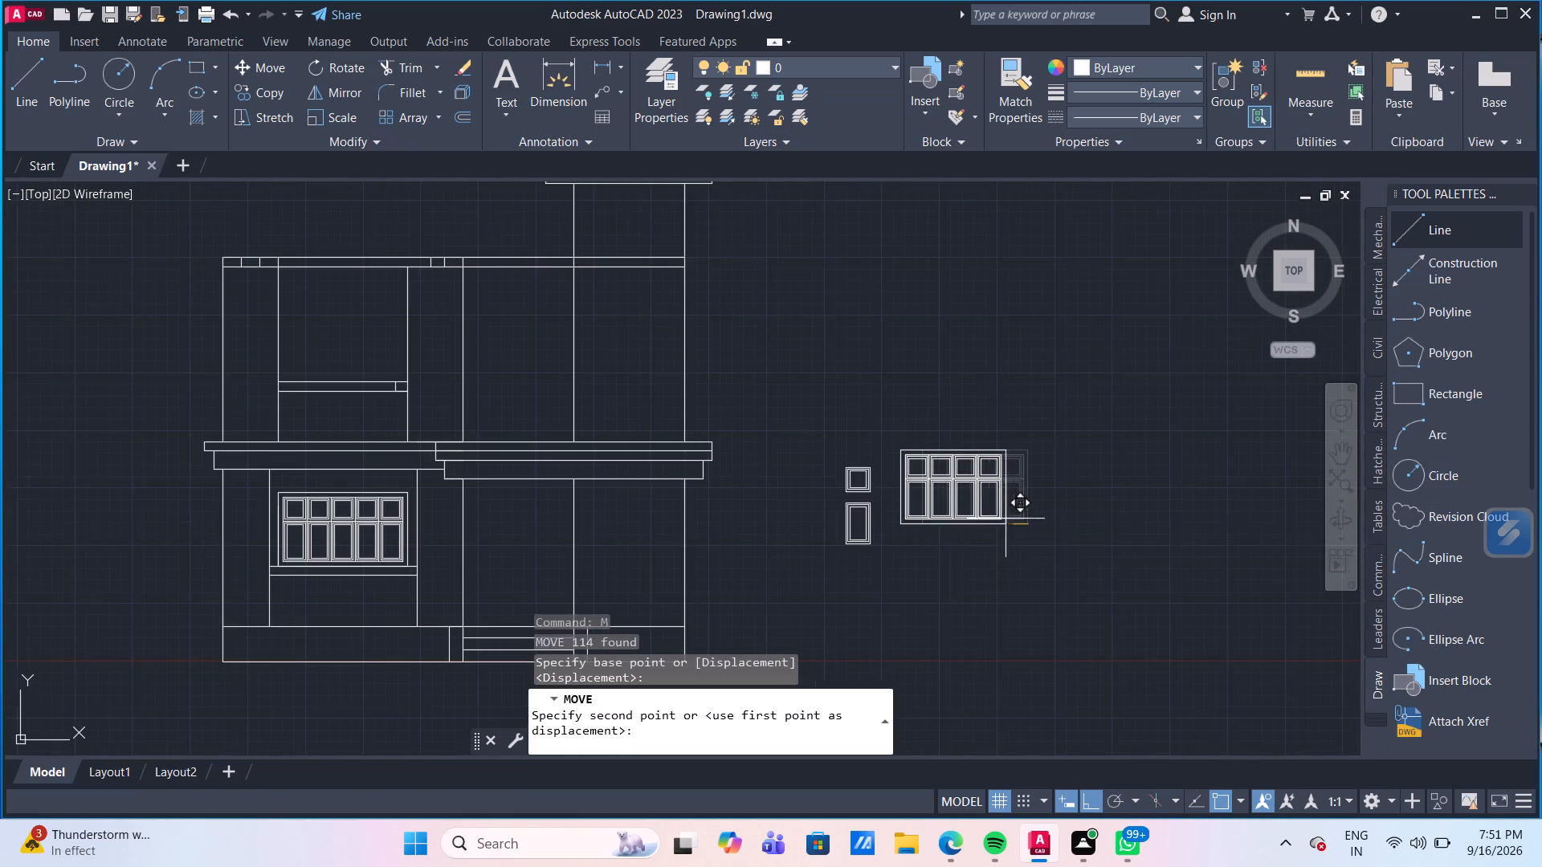
middle_click_drag(1015, 539, 1027, 532)
scroll(264, 354, "up", 1)
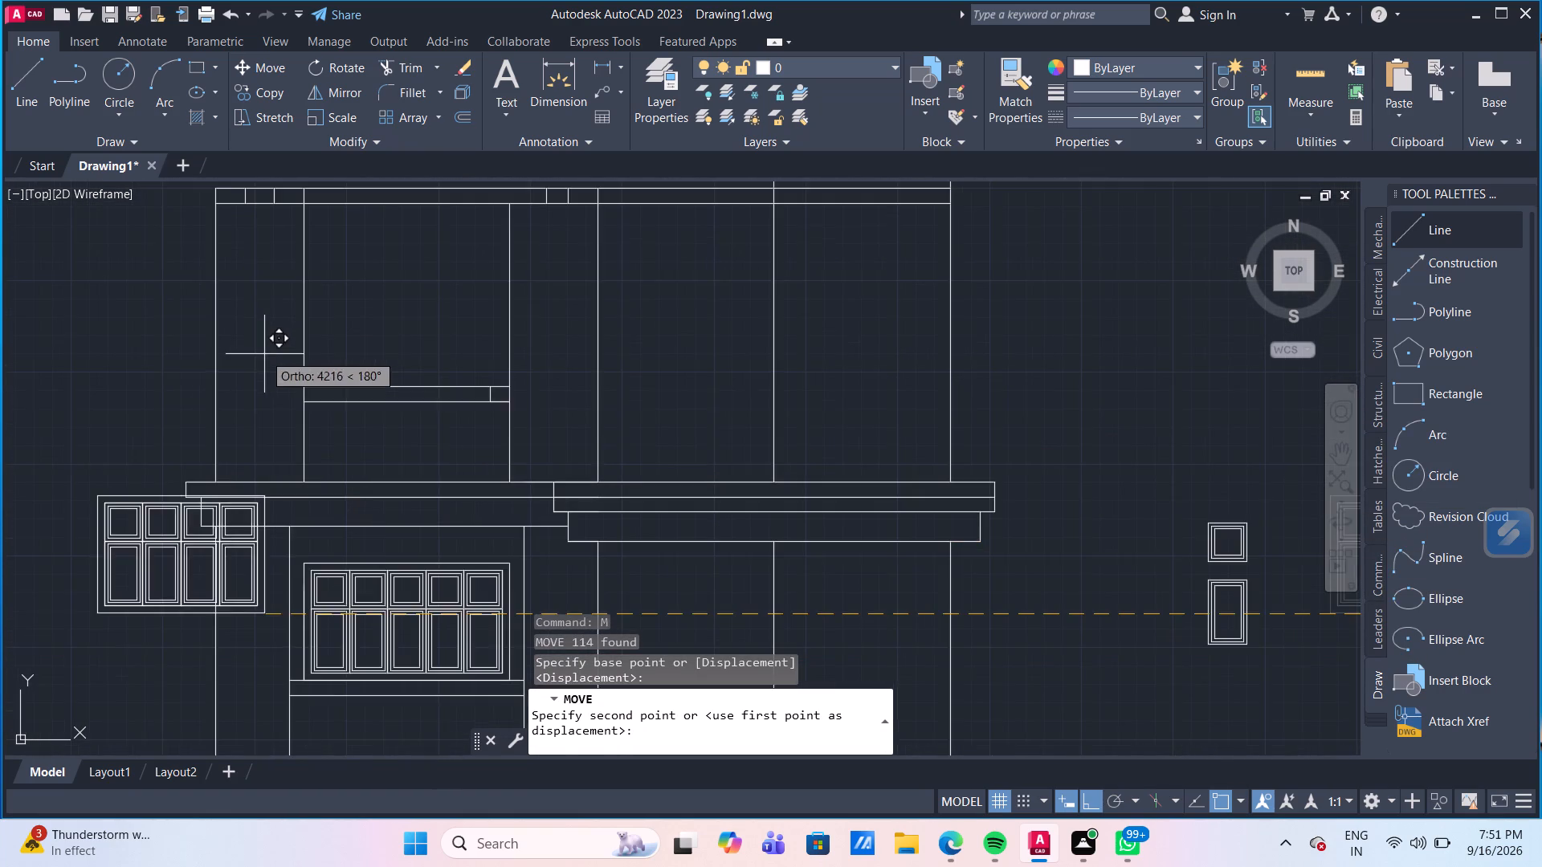
scroll(421, 393, "up", 3)
scroll(495, 376, "up", 1)
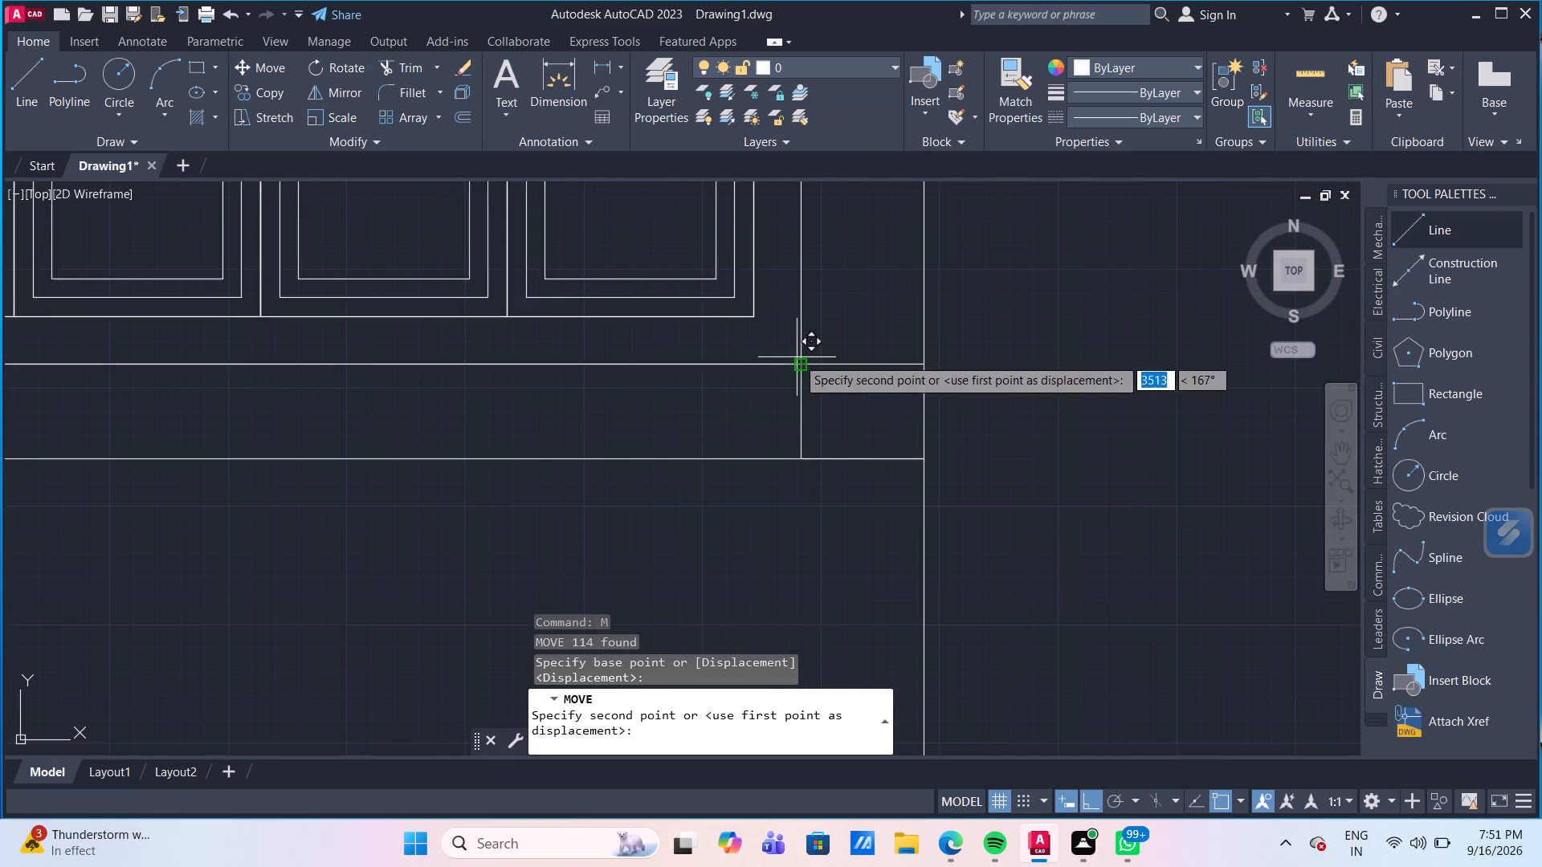
left_click(804, 365)
scroll(805, 366, "down", 3)
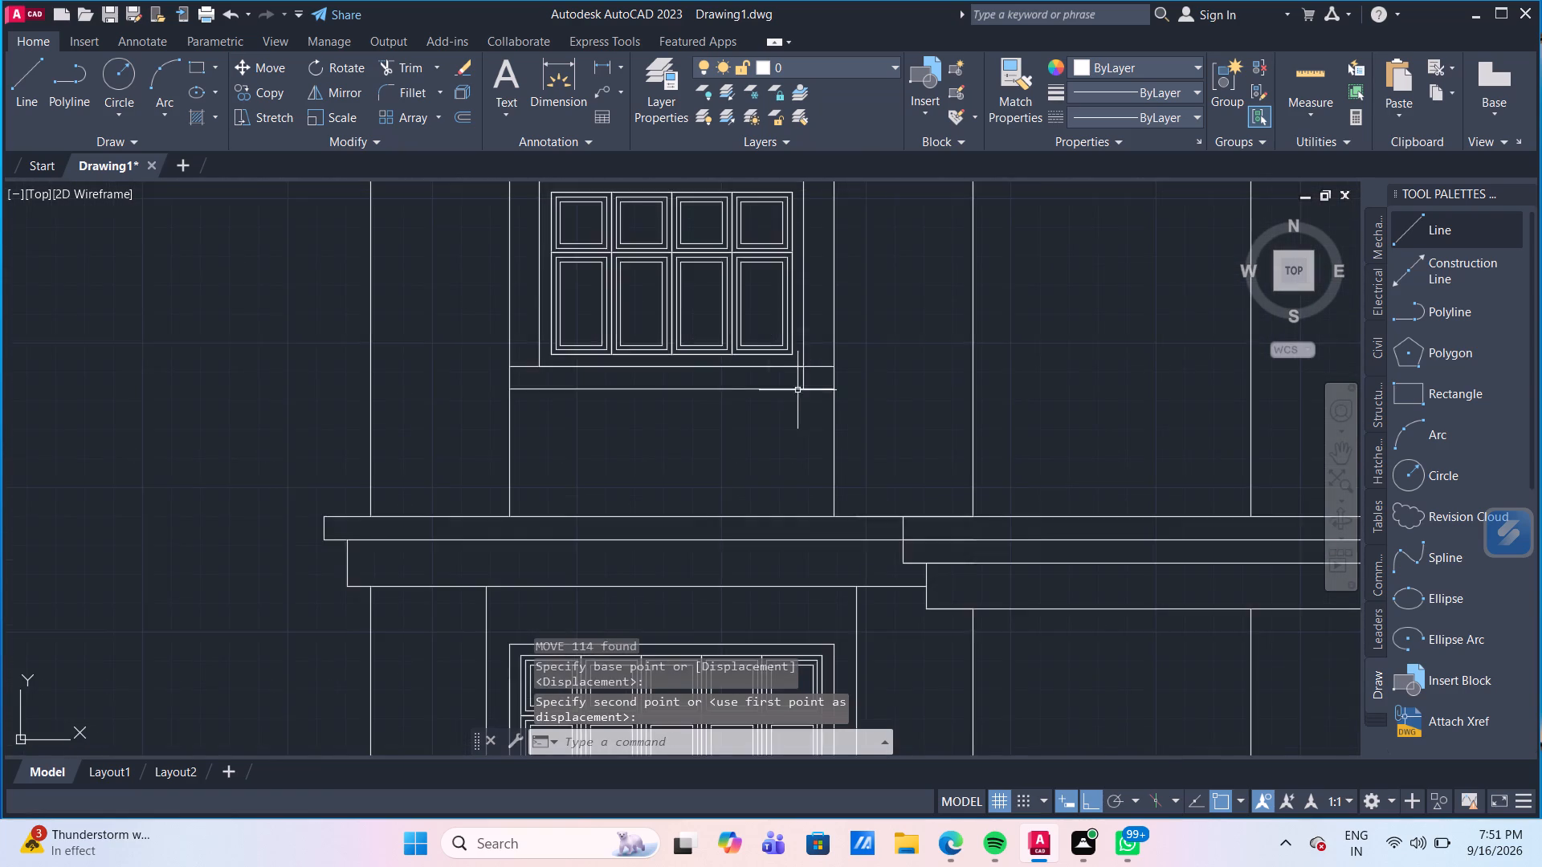
scroll(776, 404, "down", 2)
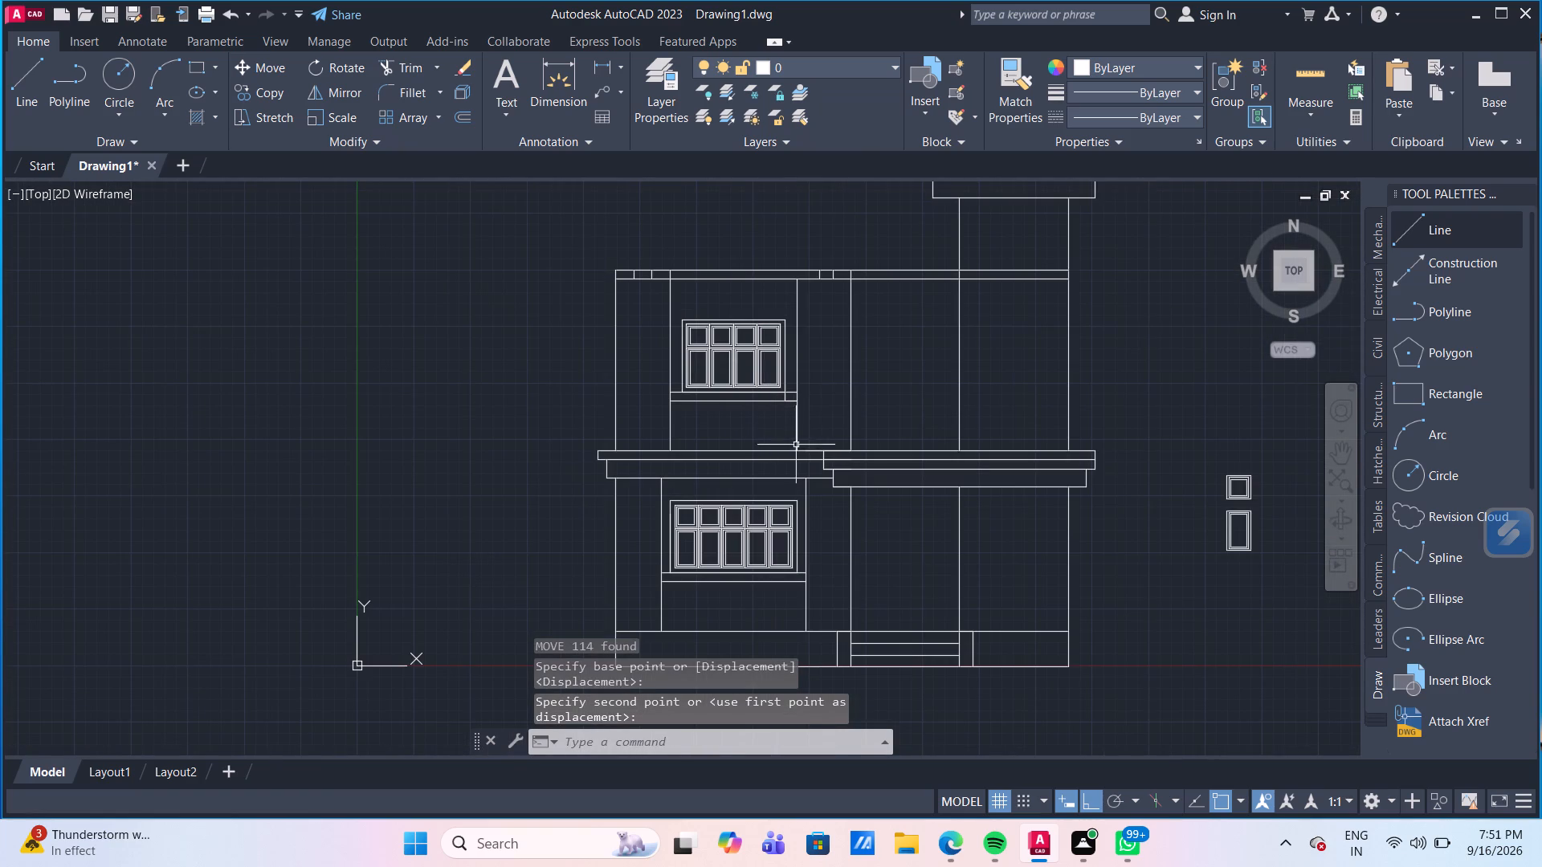
middle_click_drag(940, 409, 796, 382)
scroll(912, 393, "down", 1)
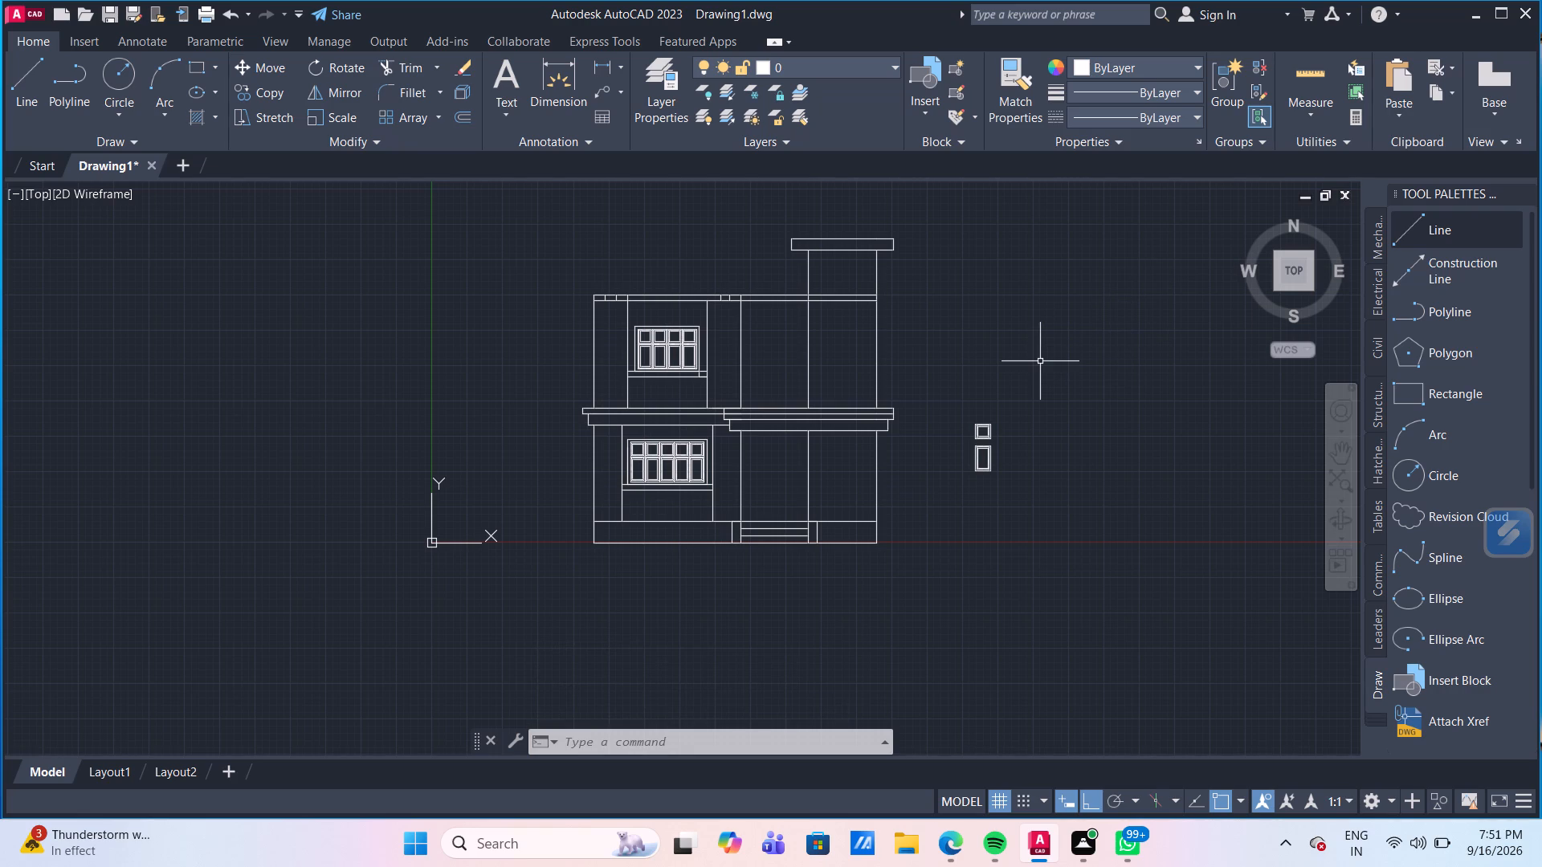
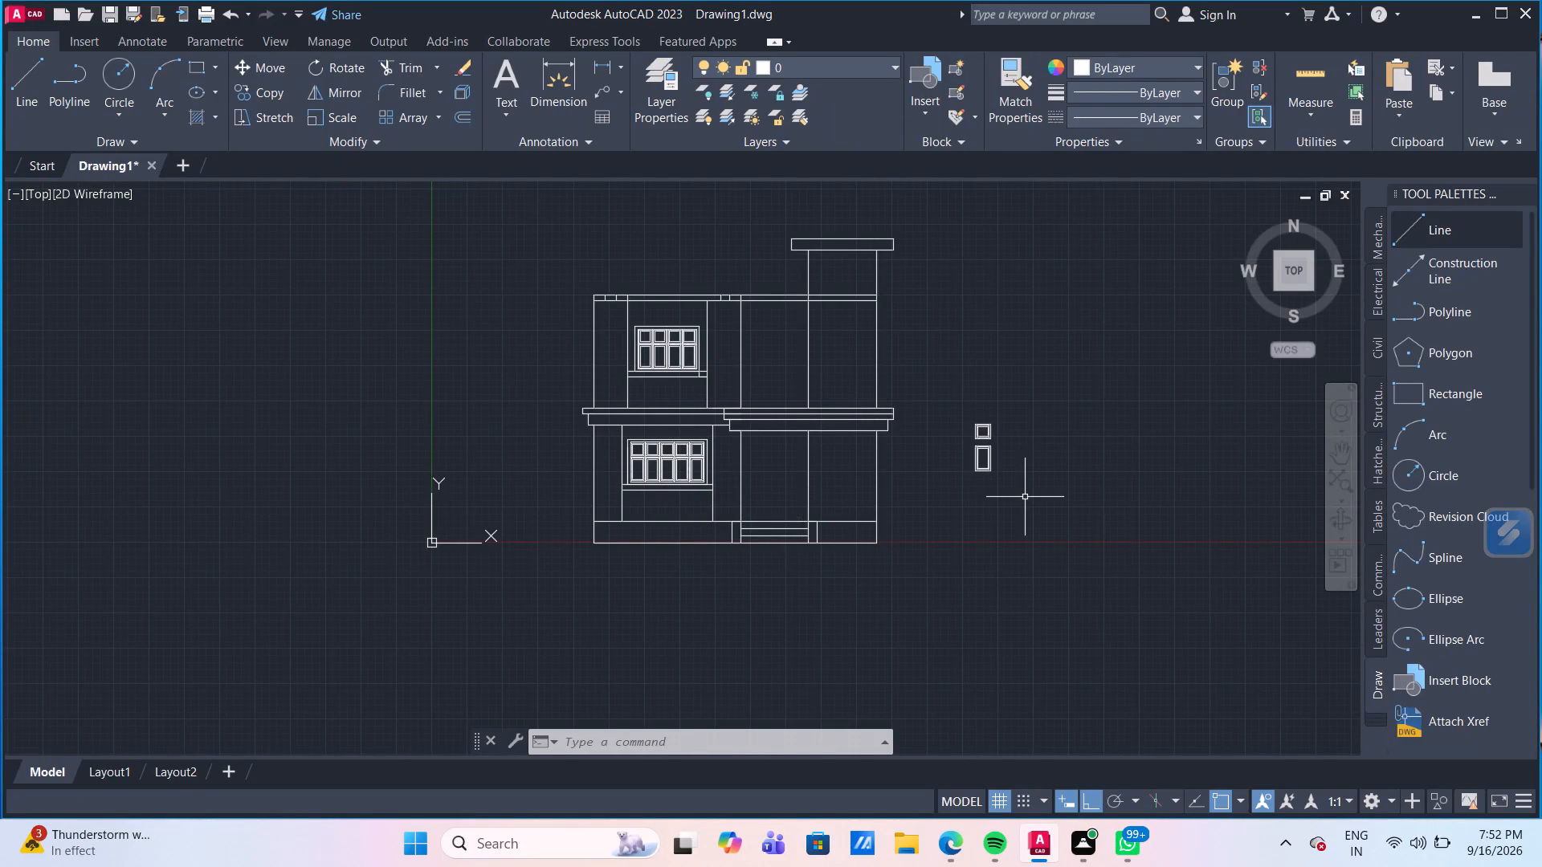
With Ortho off, draw a sloping line about 1677 long at 170° from the upper roof's top edge down past the left wall.
left_click(22, 80)
left_click(1087, 800)
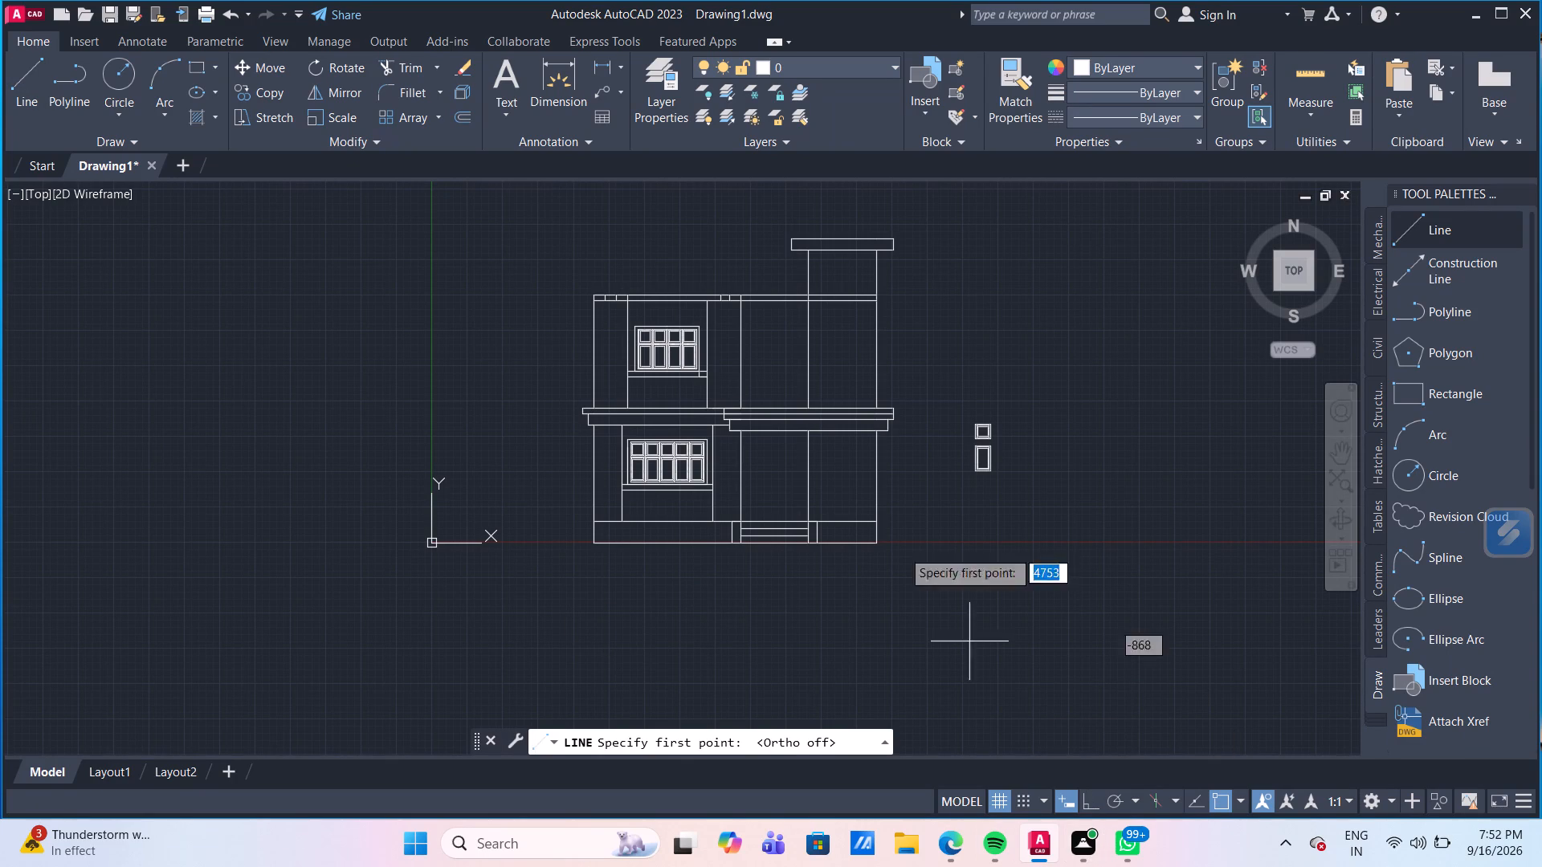
scroll(736, 284, "up", 2)
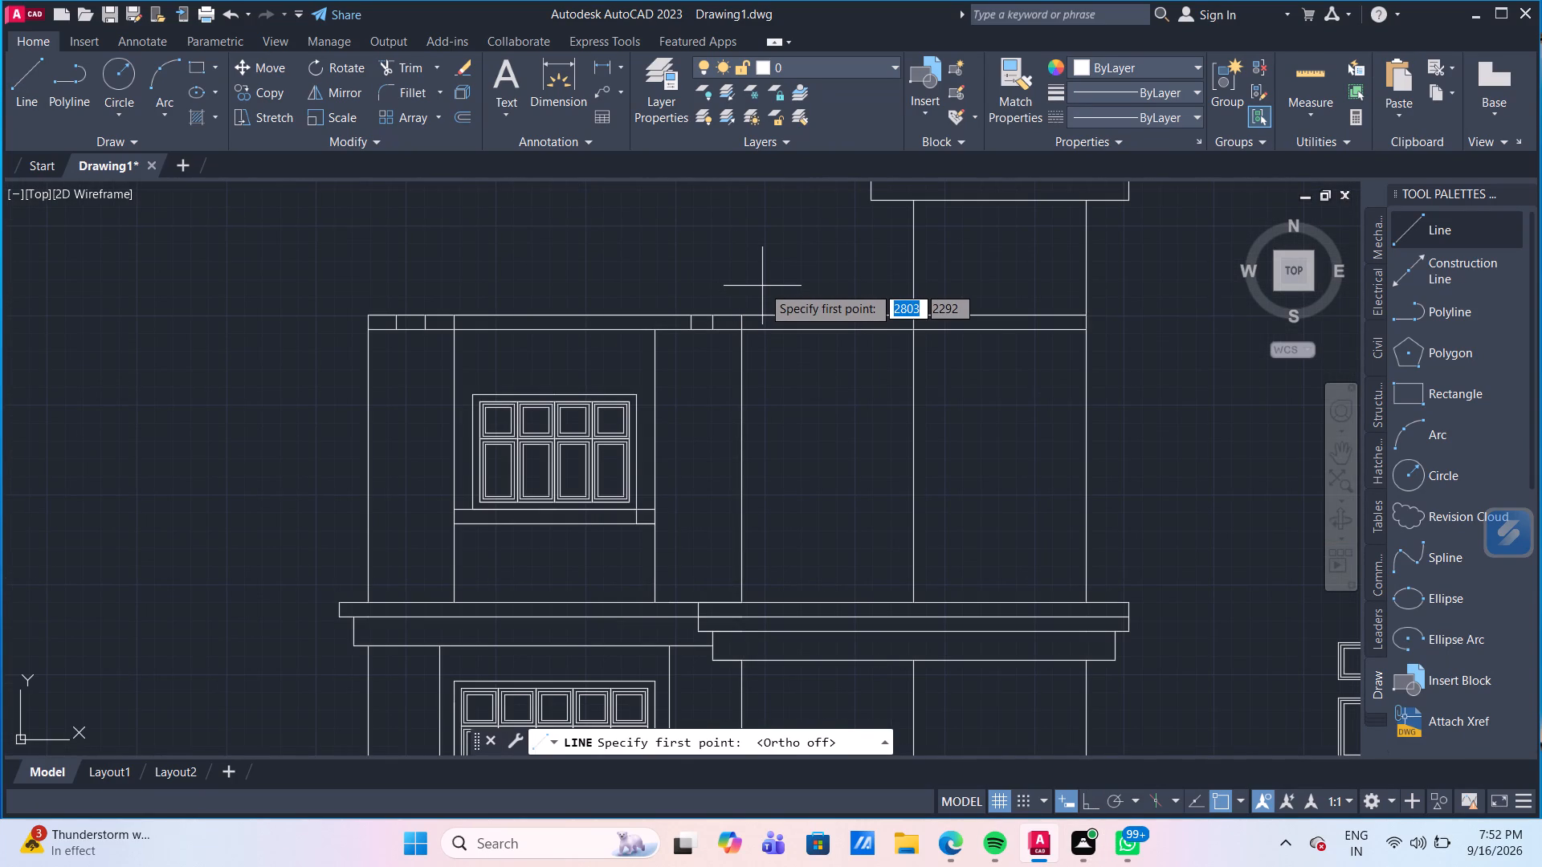
scroll(762, 286, "up", 1)
scroll(782, 338, "down", 1)
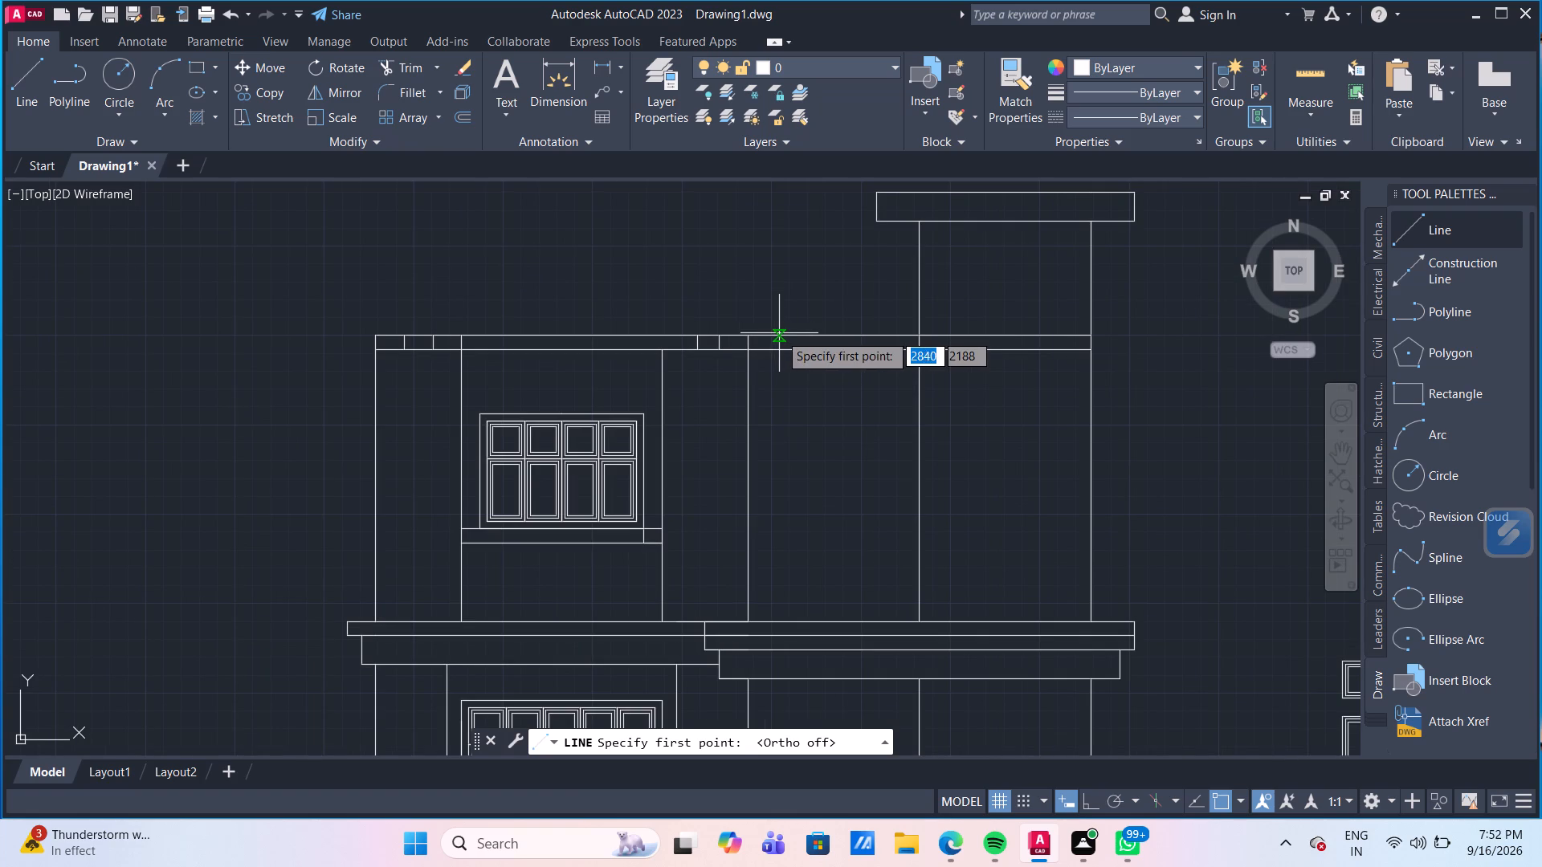
left_click(779, 333)
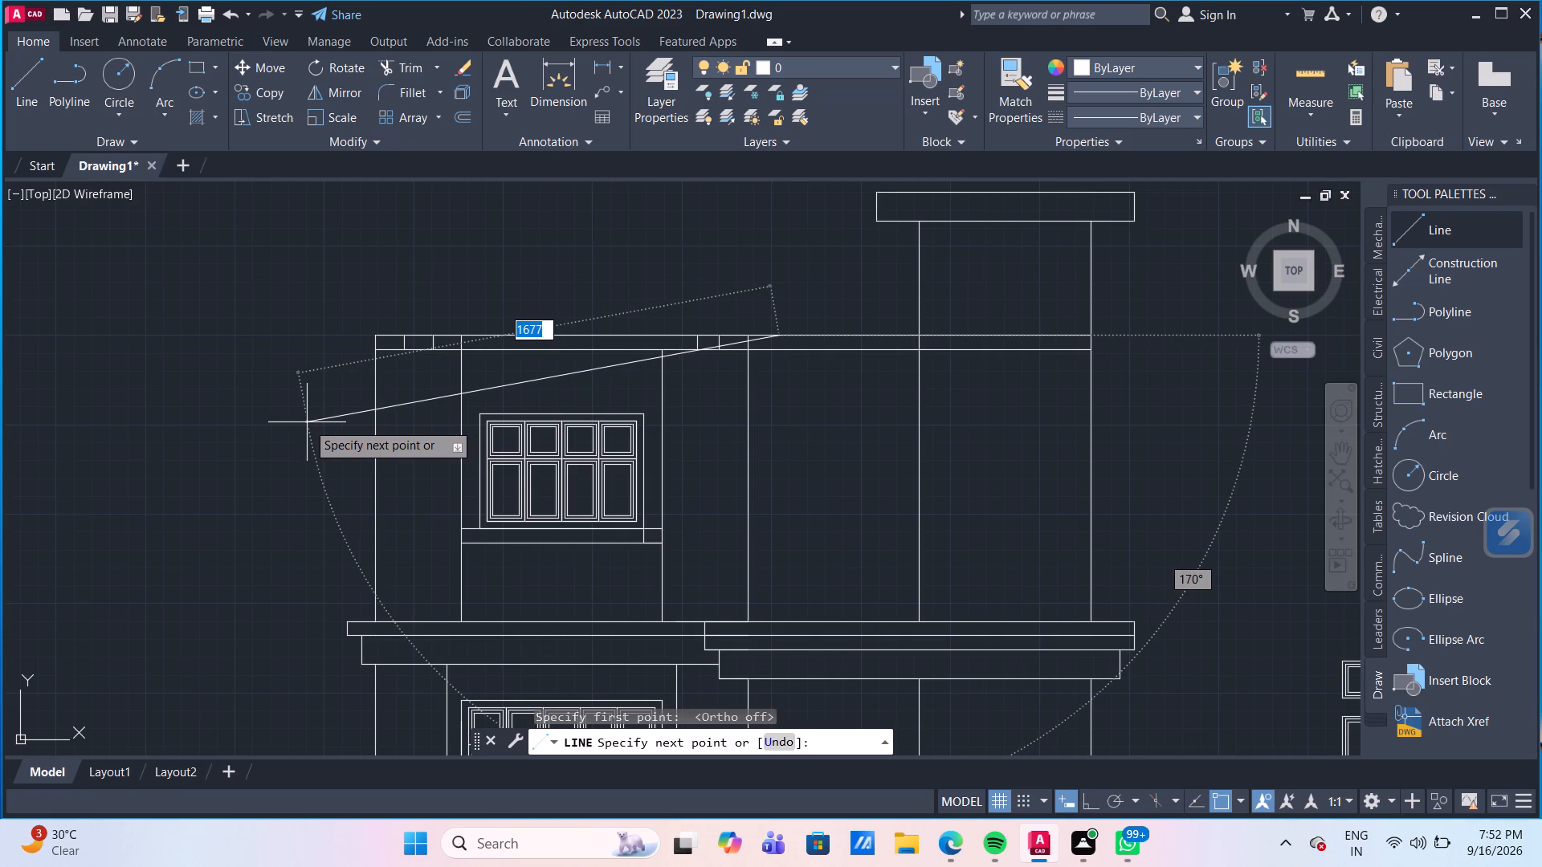
left_click(307, 422)
key("Escape")
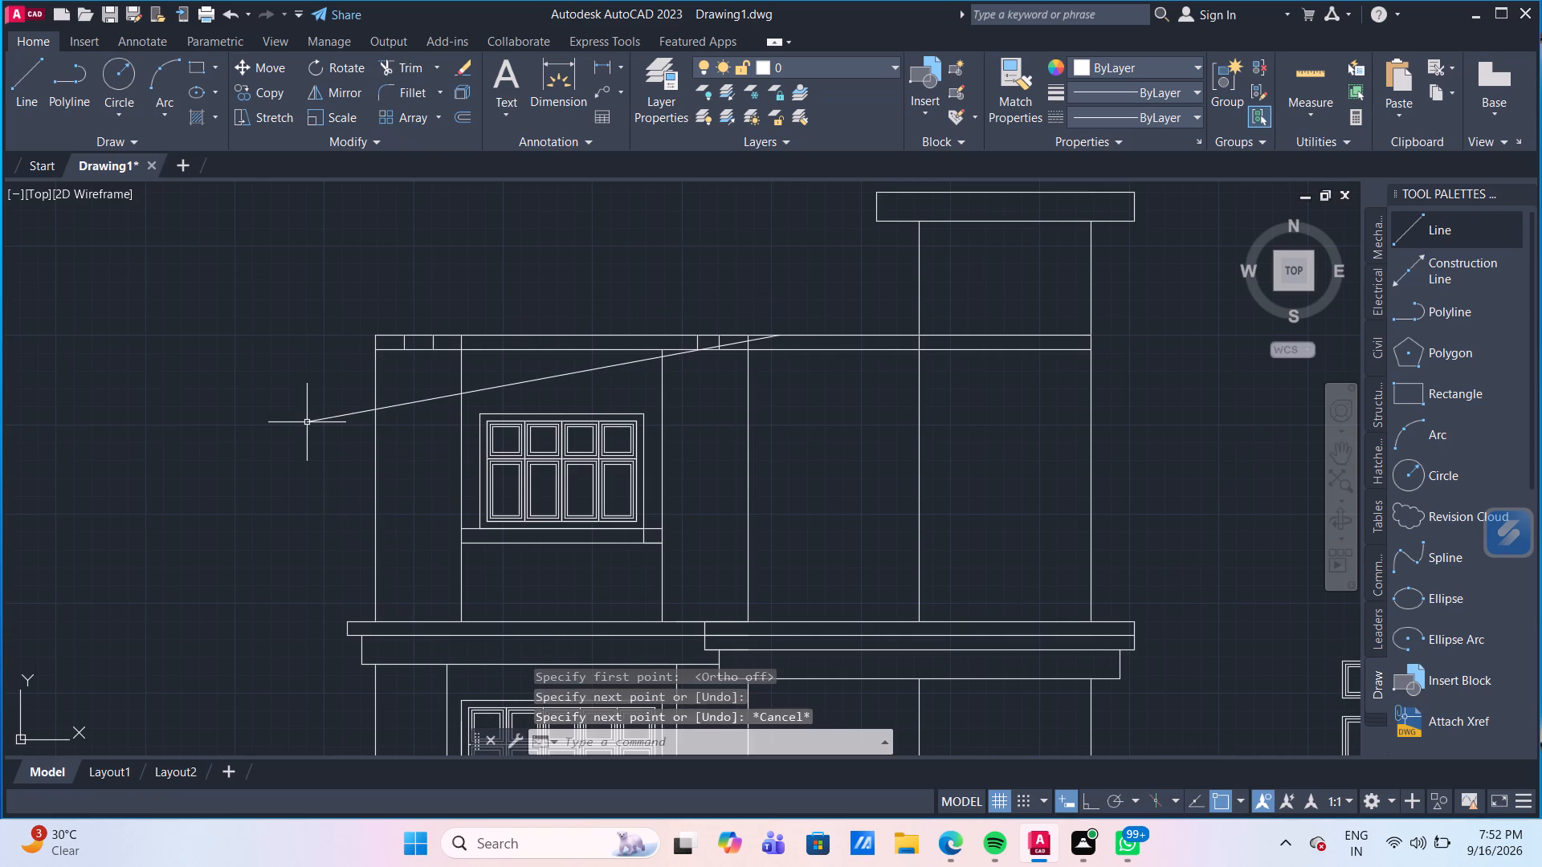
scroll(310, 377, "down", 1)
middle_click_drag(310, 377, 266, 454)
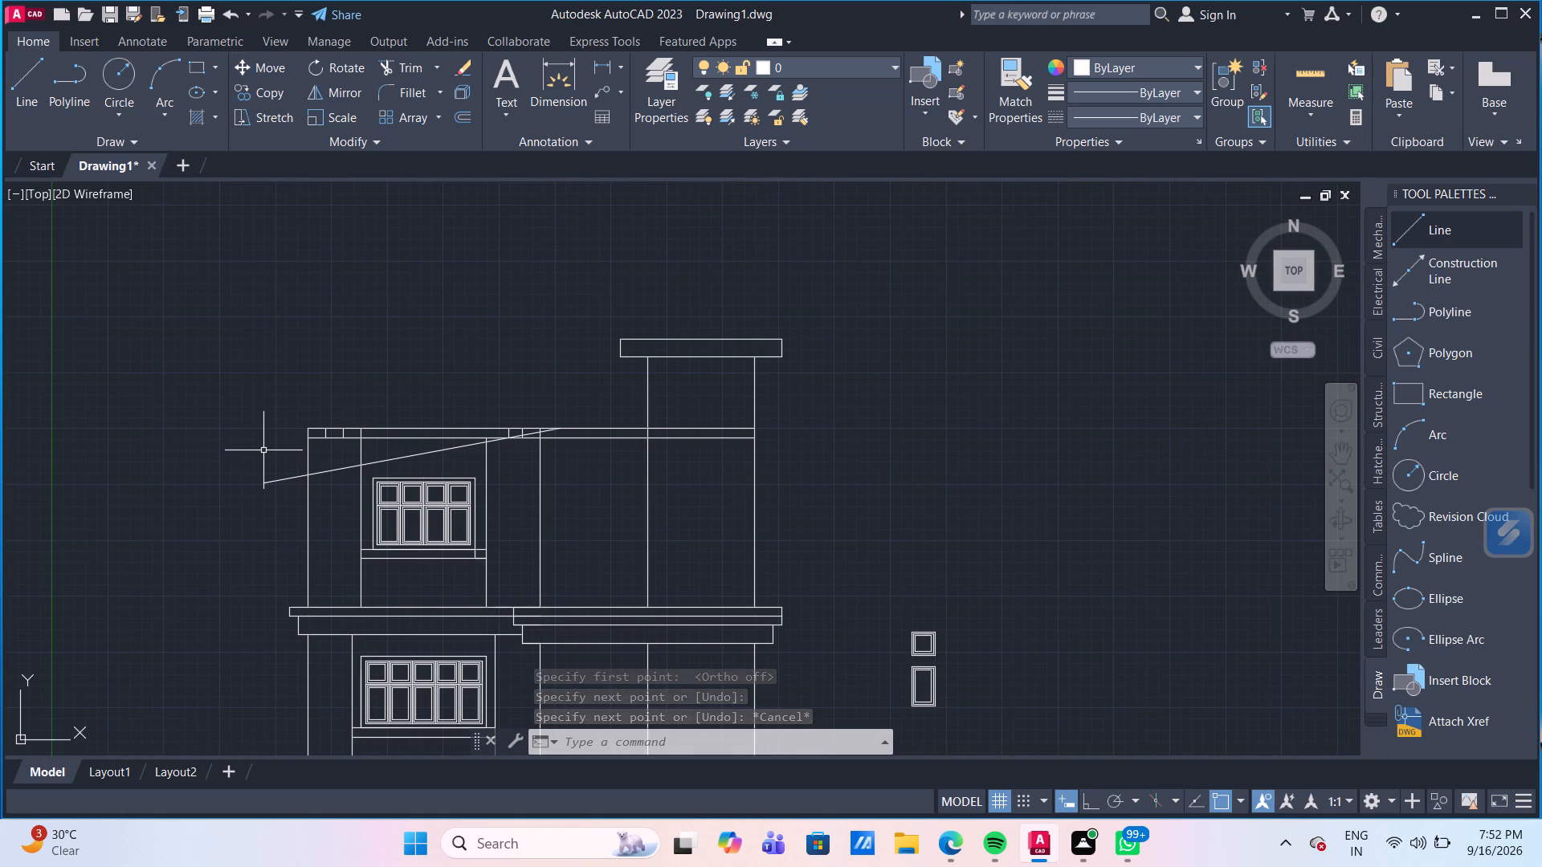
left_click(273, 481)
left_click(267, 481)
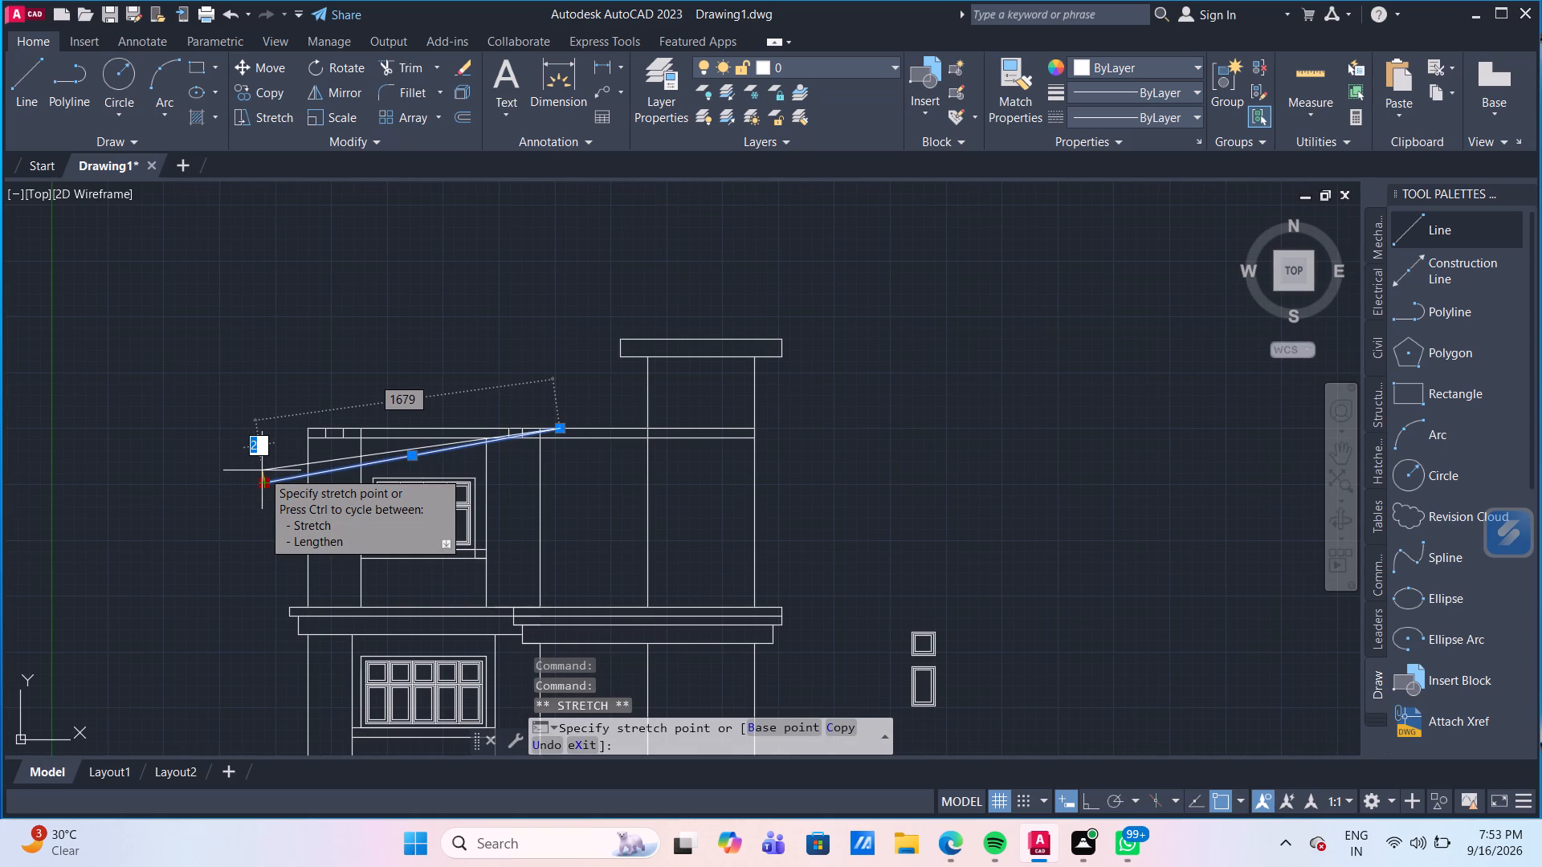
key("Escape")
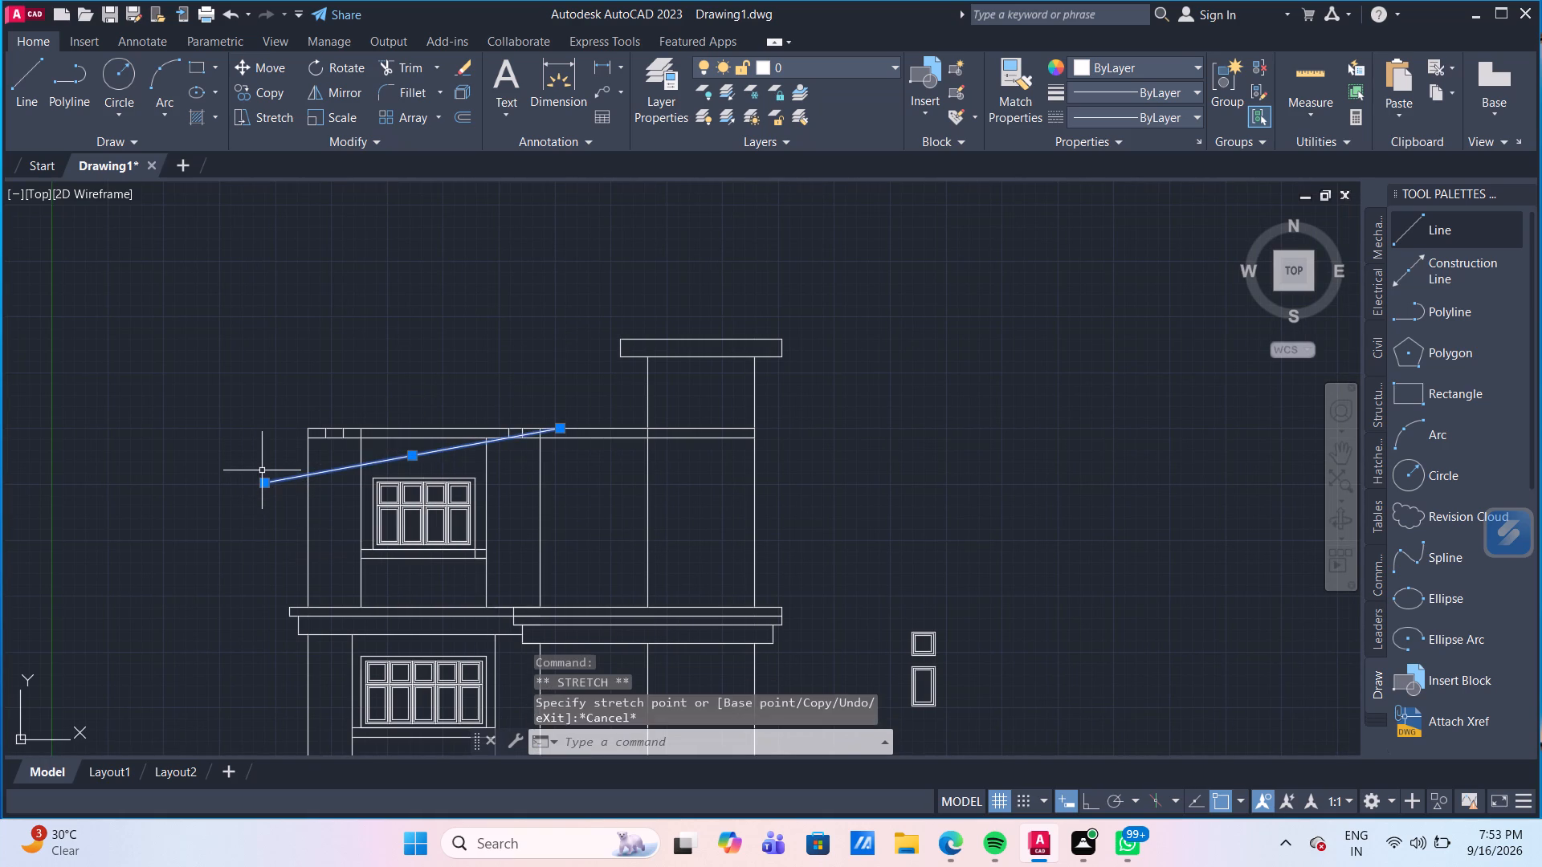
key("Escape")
Offset the sloping roof line by 25 to its lower side.
scroll(425, 476, "up", 1)
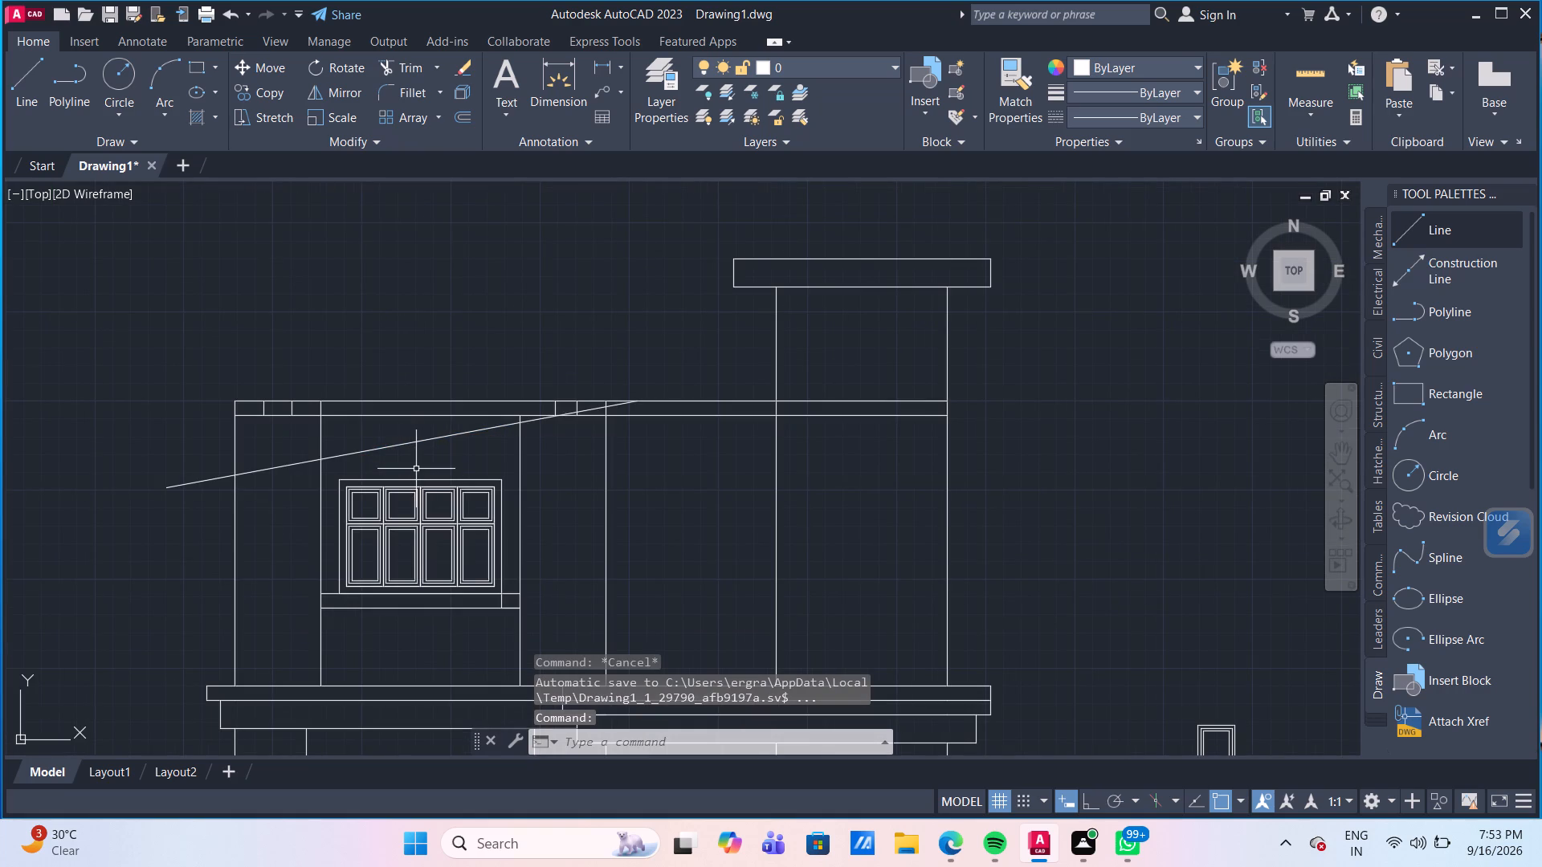
scroll(415, 460, "up", 1)
scroll(421, 463, "down", 1)
middle_click_drag(423, 462, 454, 471)
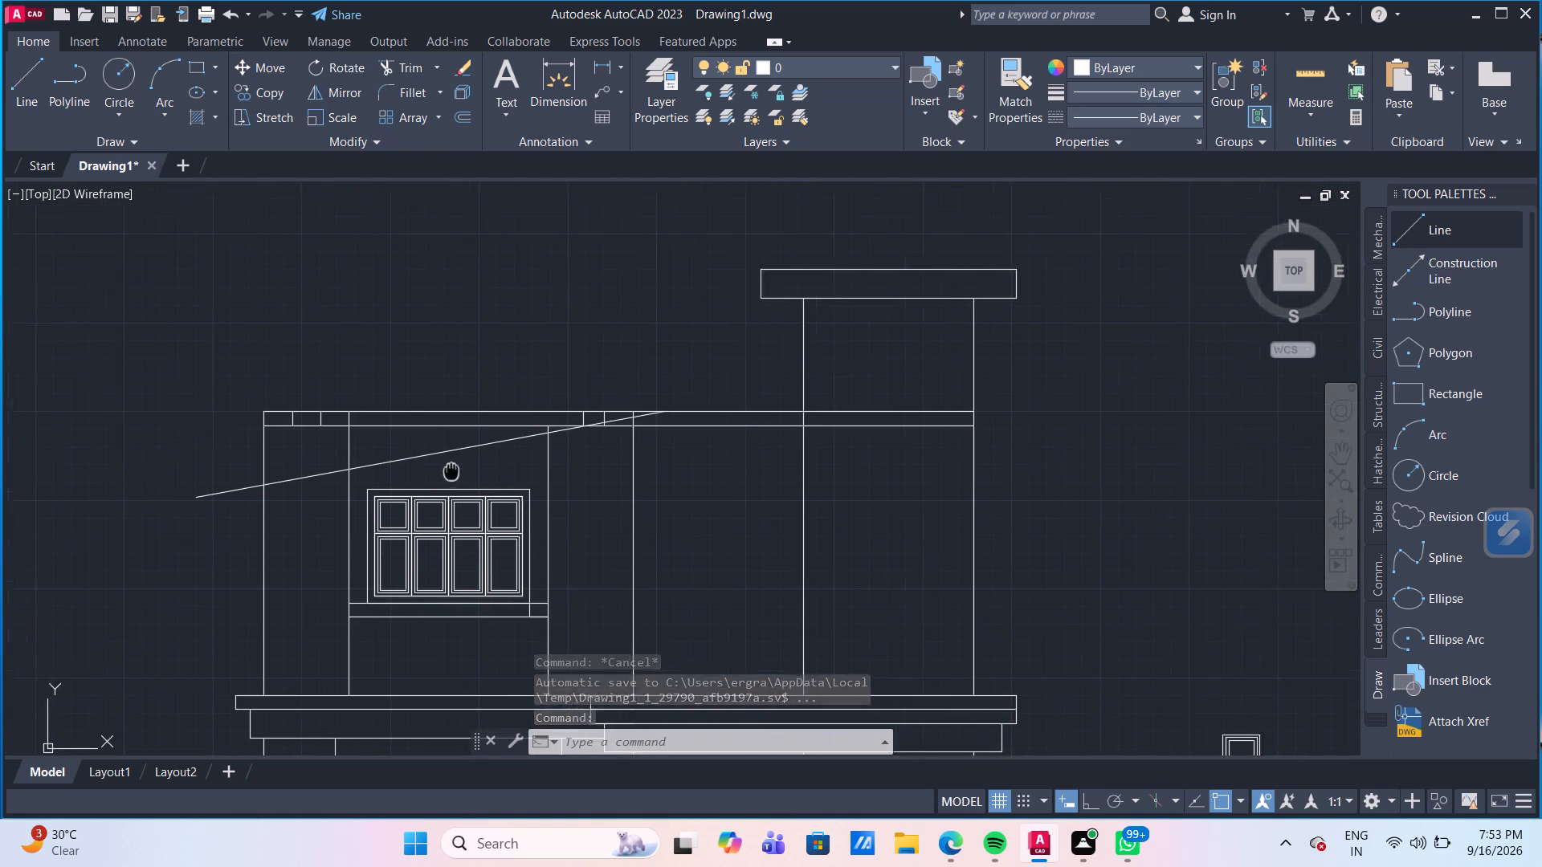
middle_click_drag(454, 471, 479, 429)
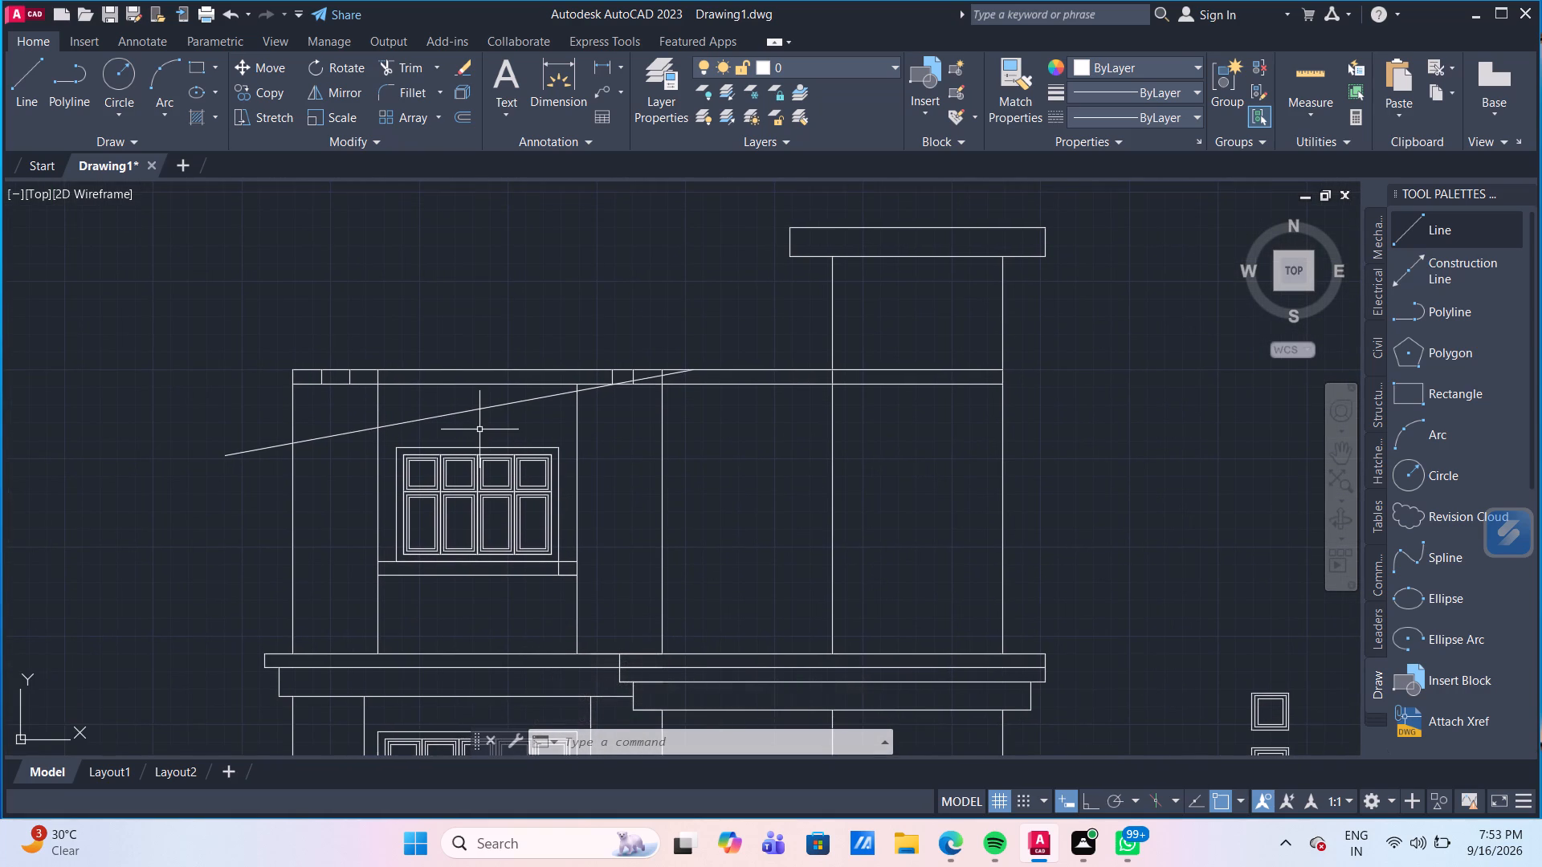
scroll(468, 421, "up", 1)
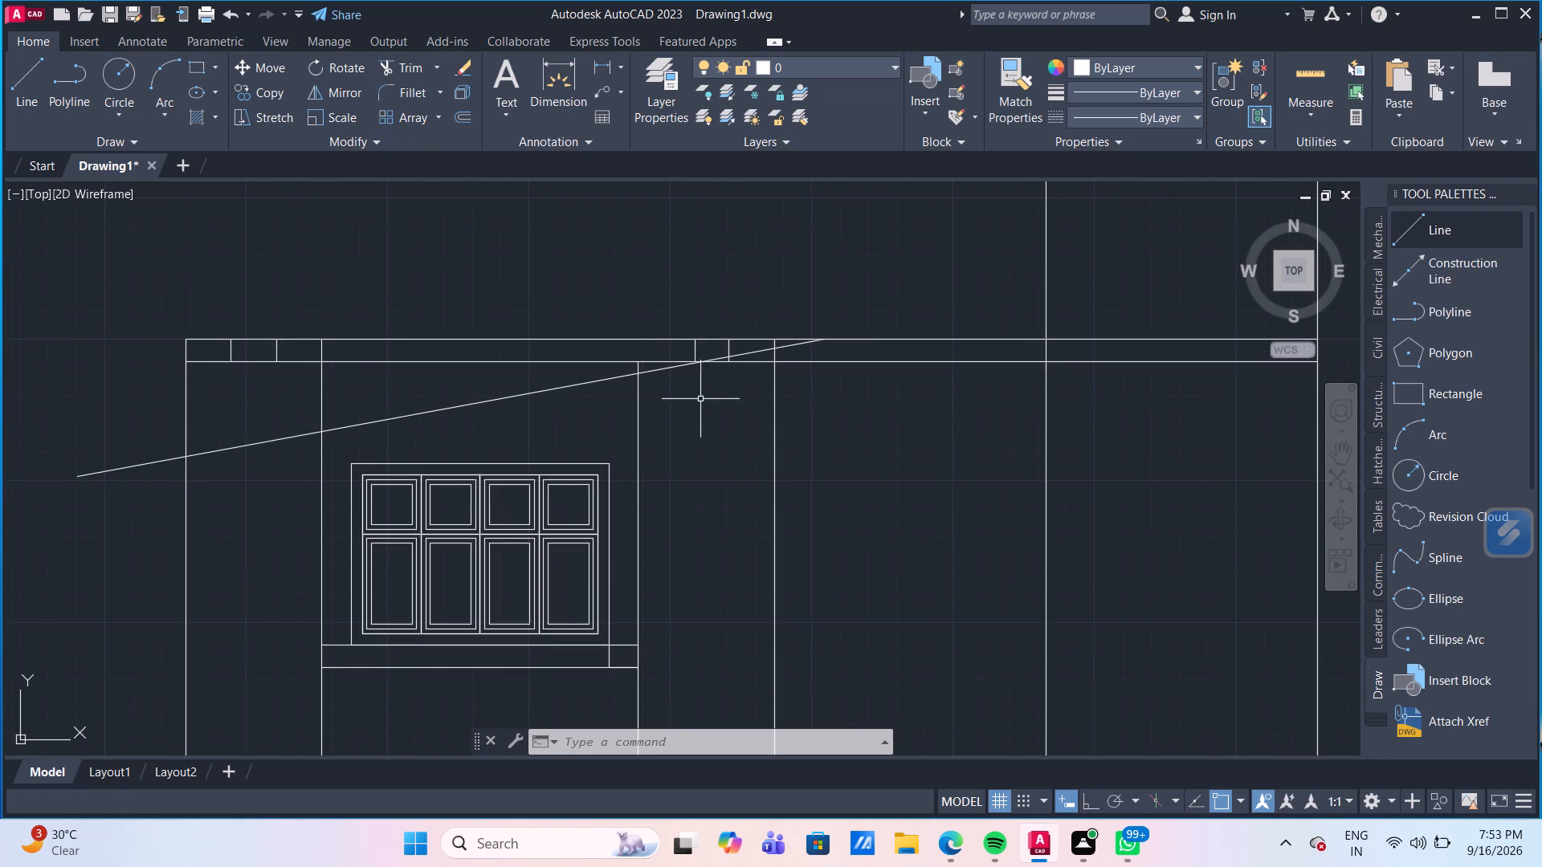
scroll(702, 400, "up", 1)
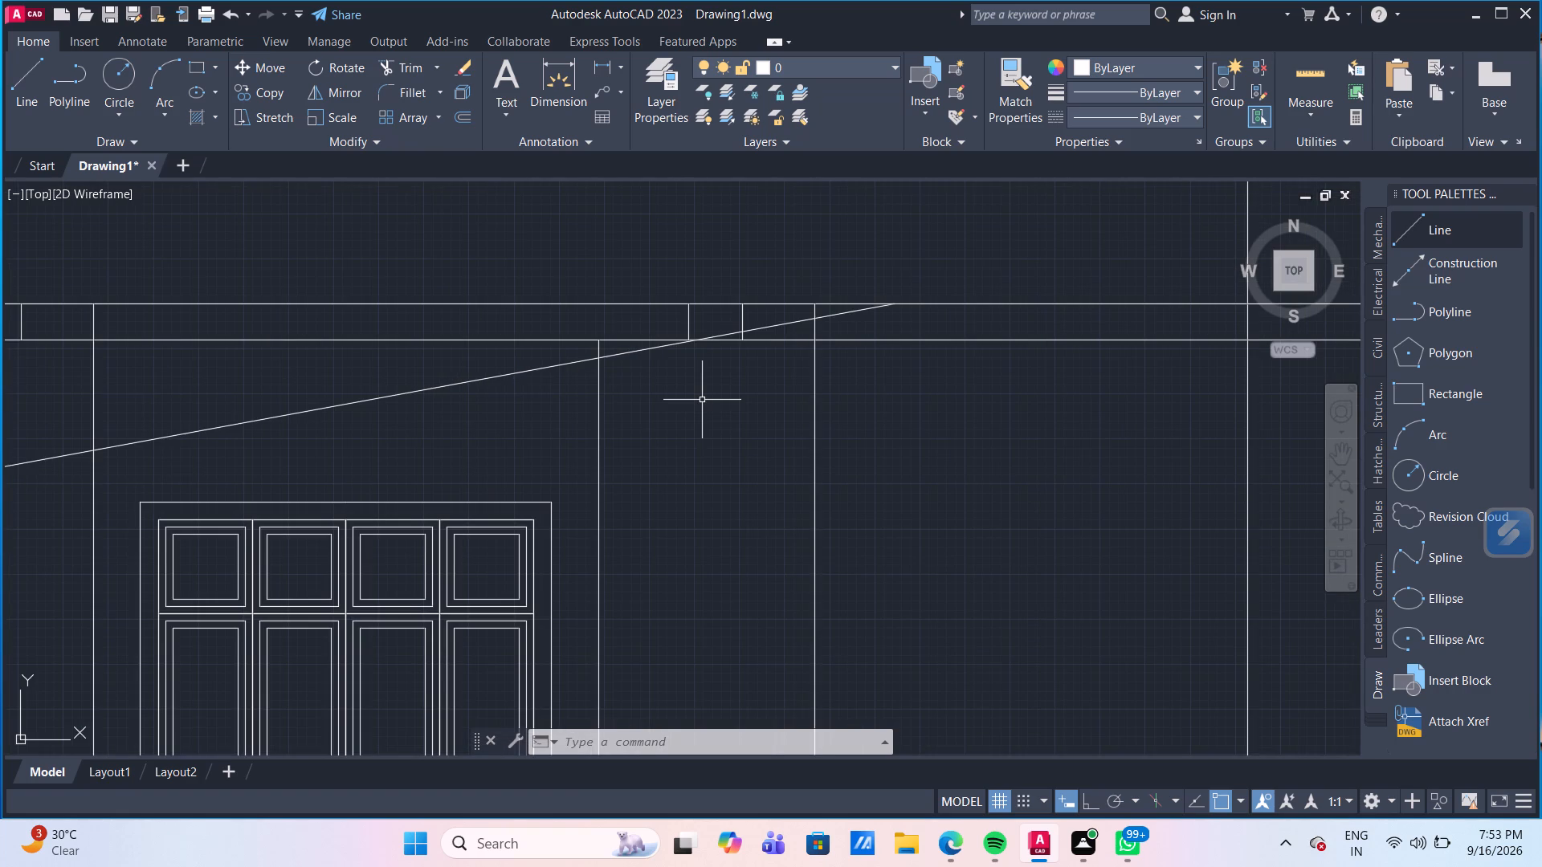
key("o")
key("Return")
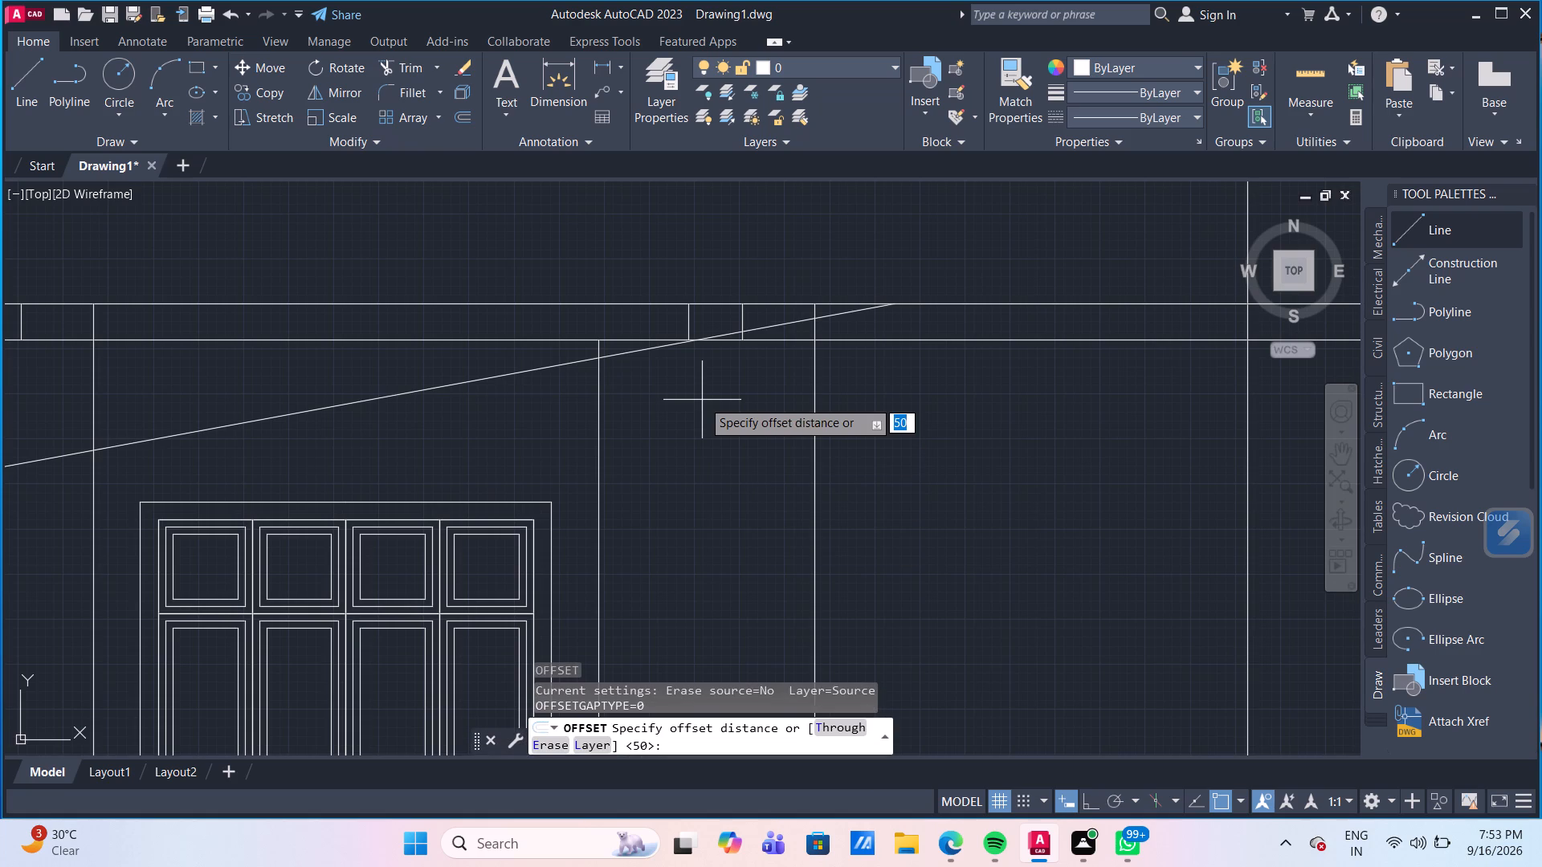
type("25")
key("Return")
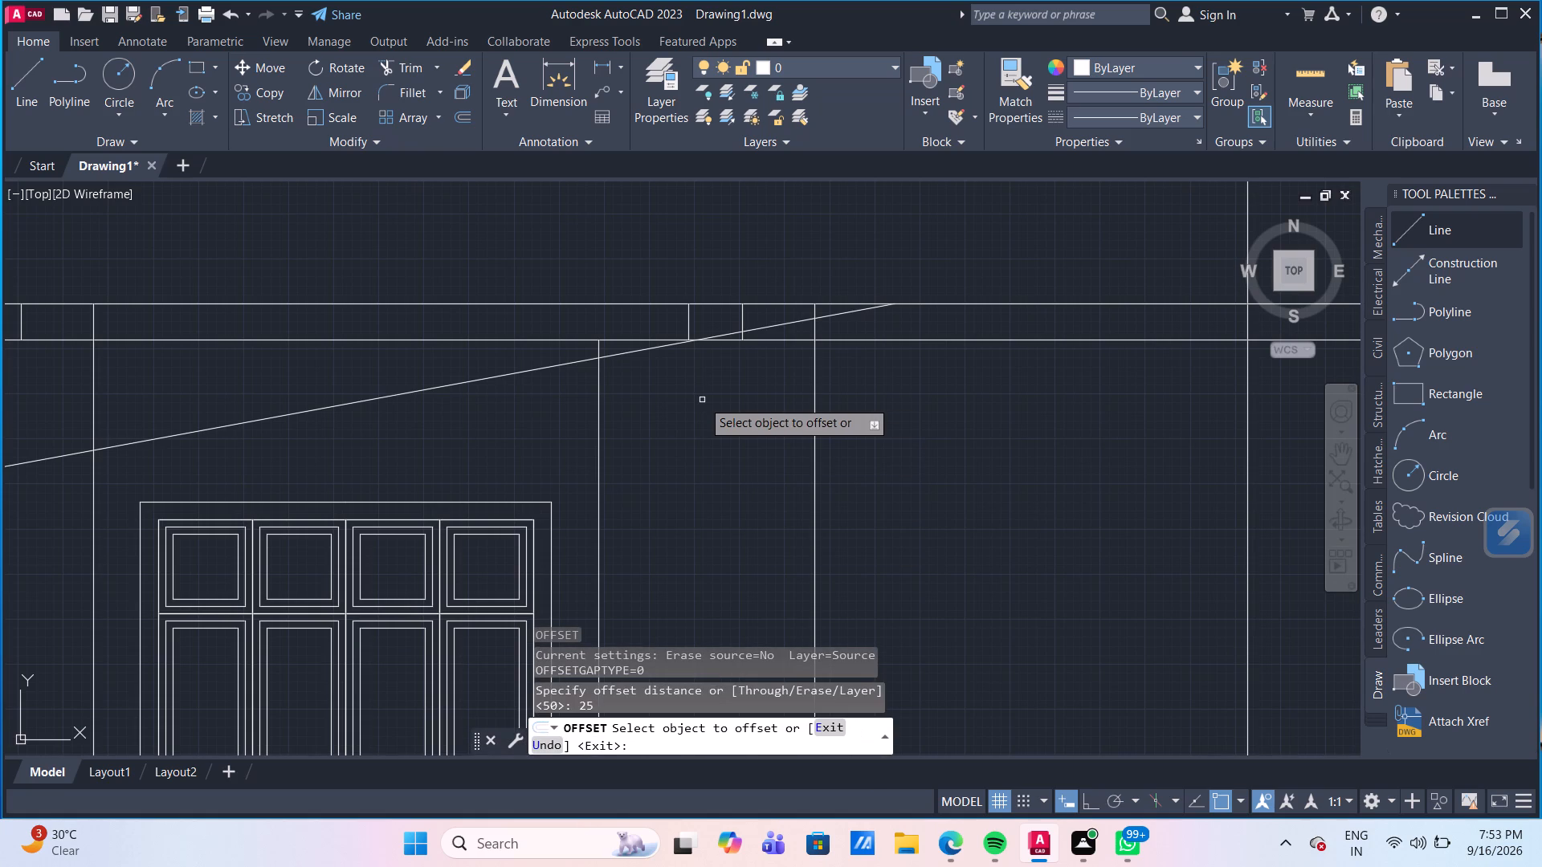
left_click(514, 375)
left_click(518, 388)
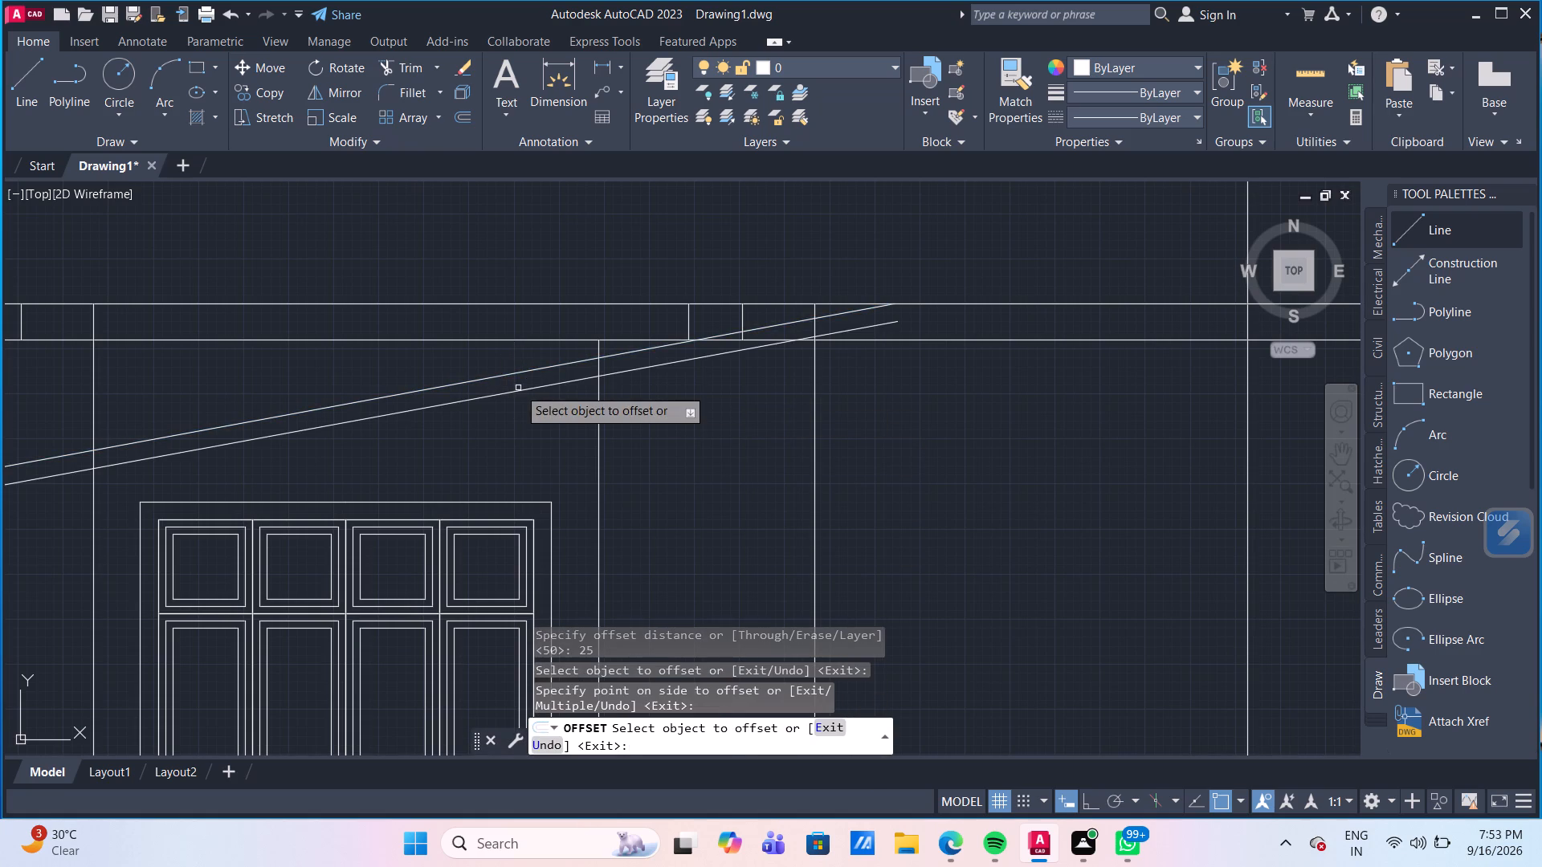
scroll(518, 388, "down", 4)
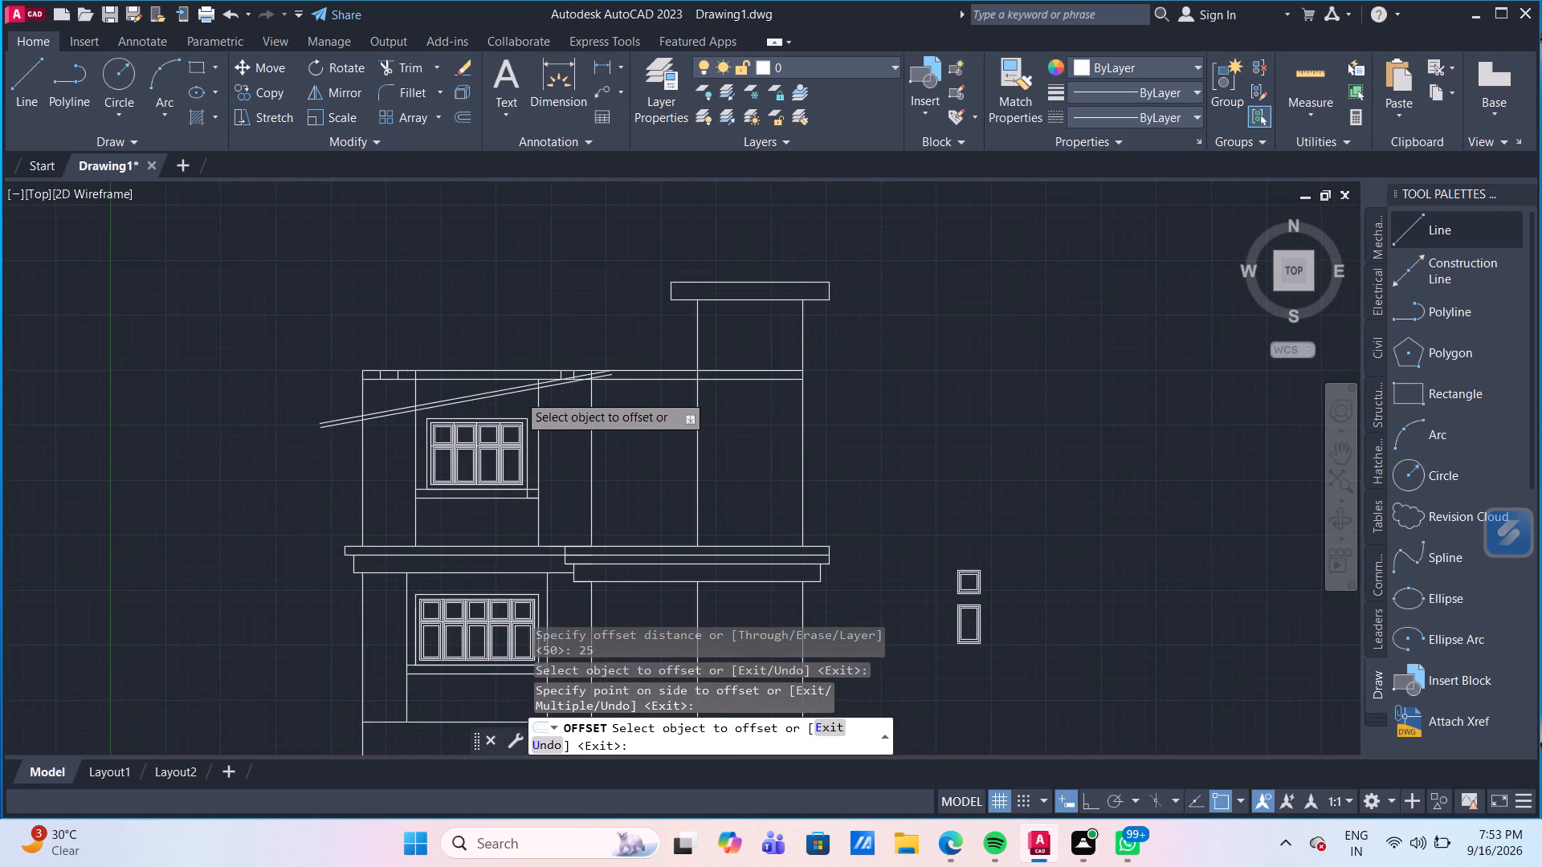
scroll(518, 394, "up", 2)
scroll(393, 393, "up", 2)
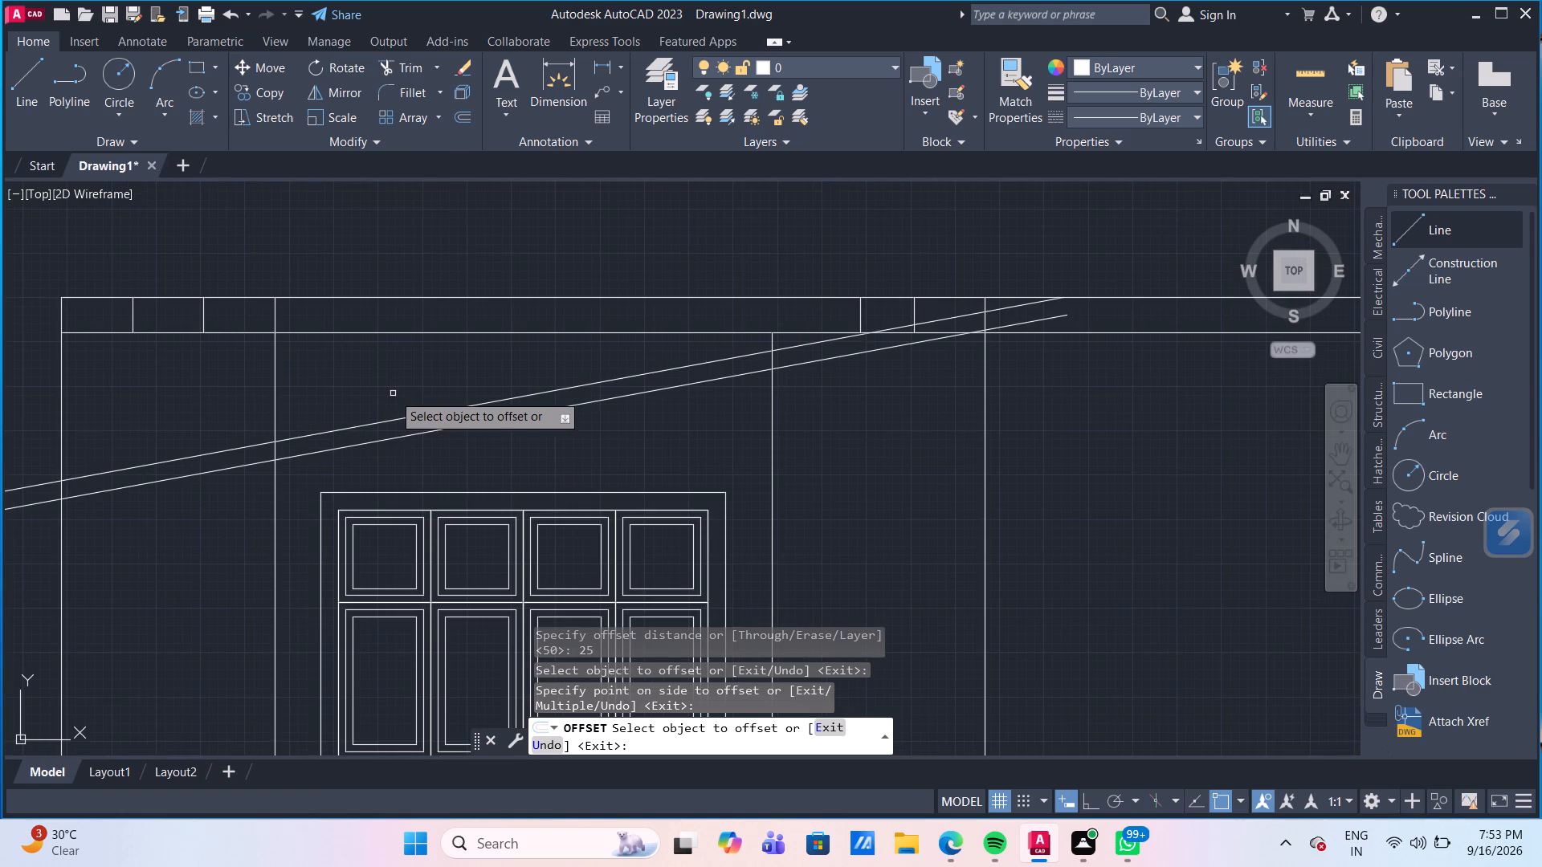
key("Escape")
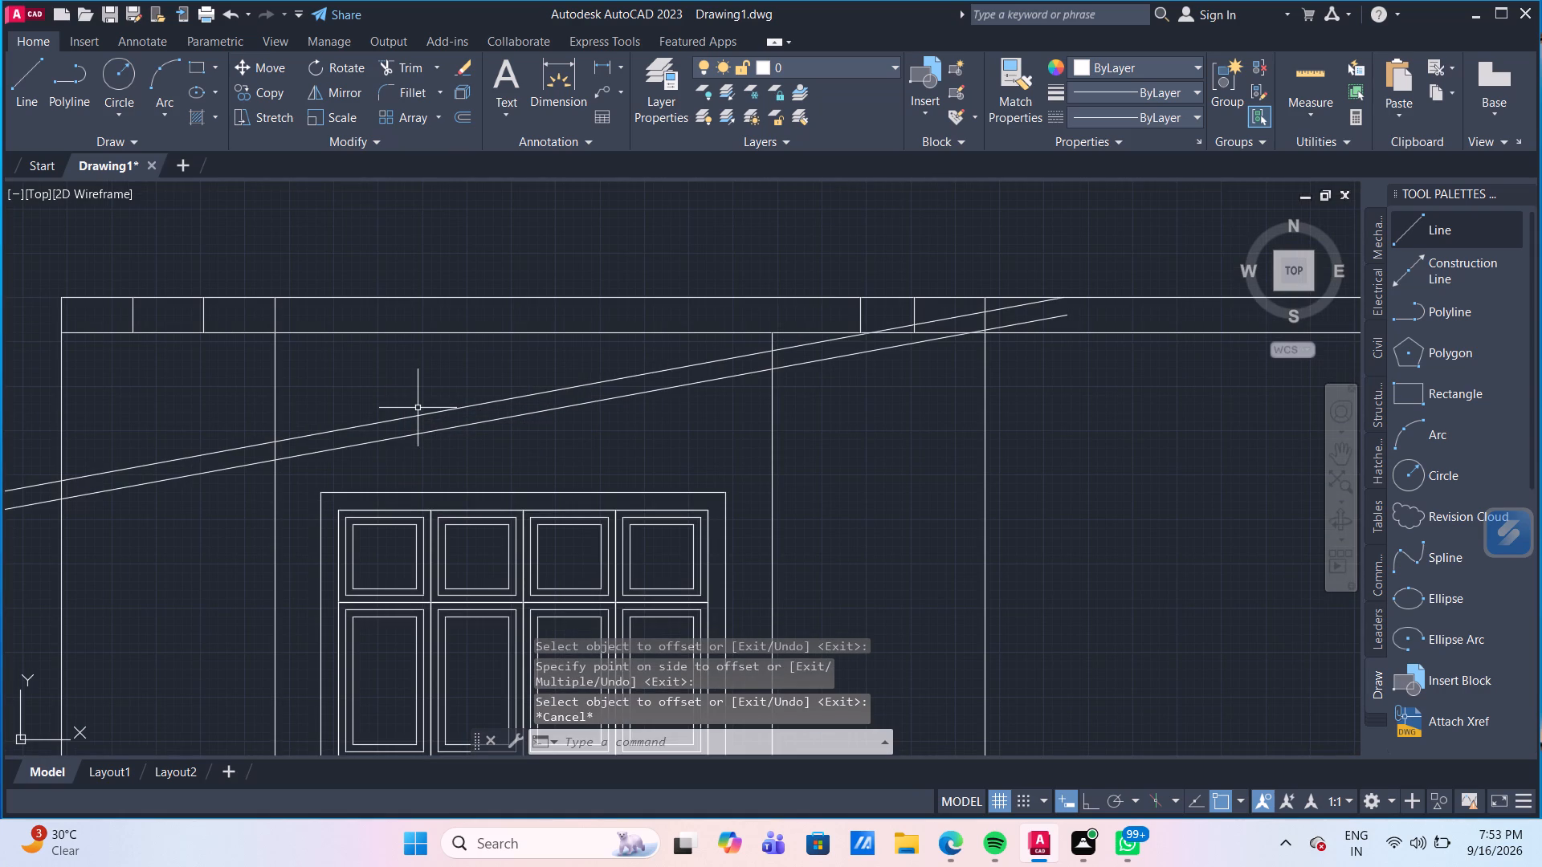
Offset the original sloping roof line by 50 to its upper side.
key("i")
key("BackSpace")
key("o")
key("Return")
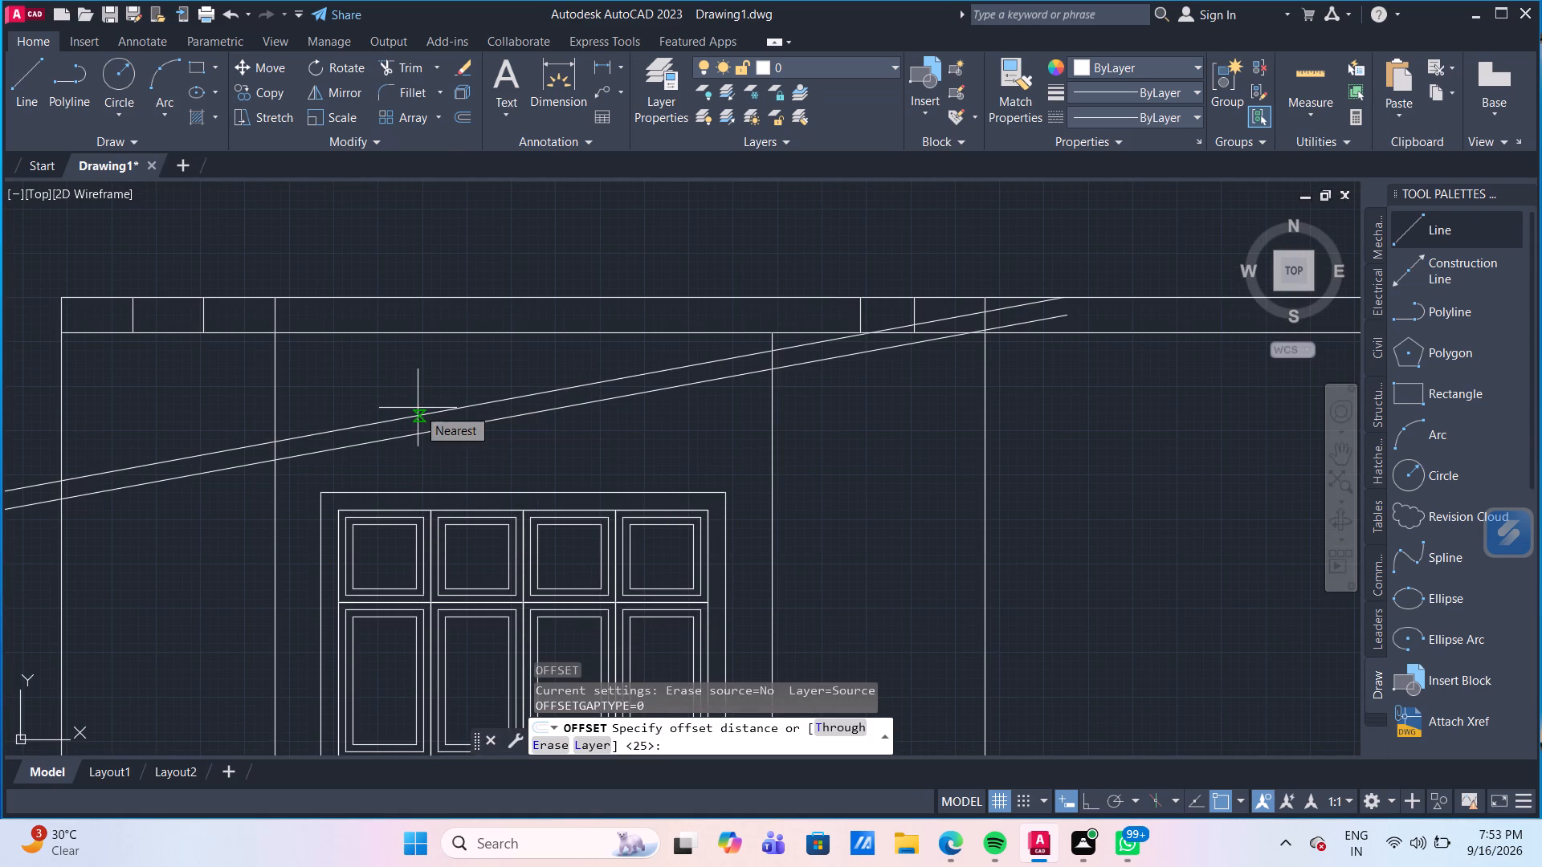
type("50")
key("Return")
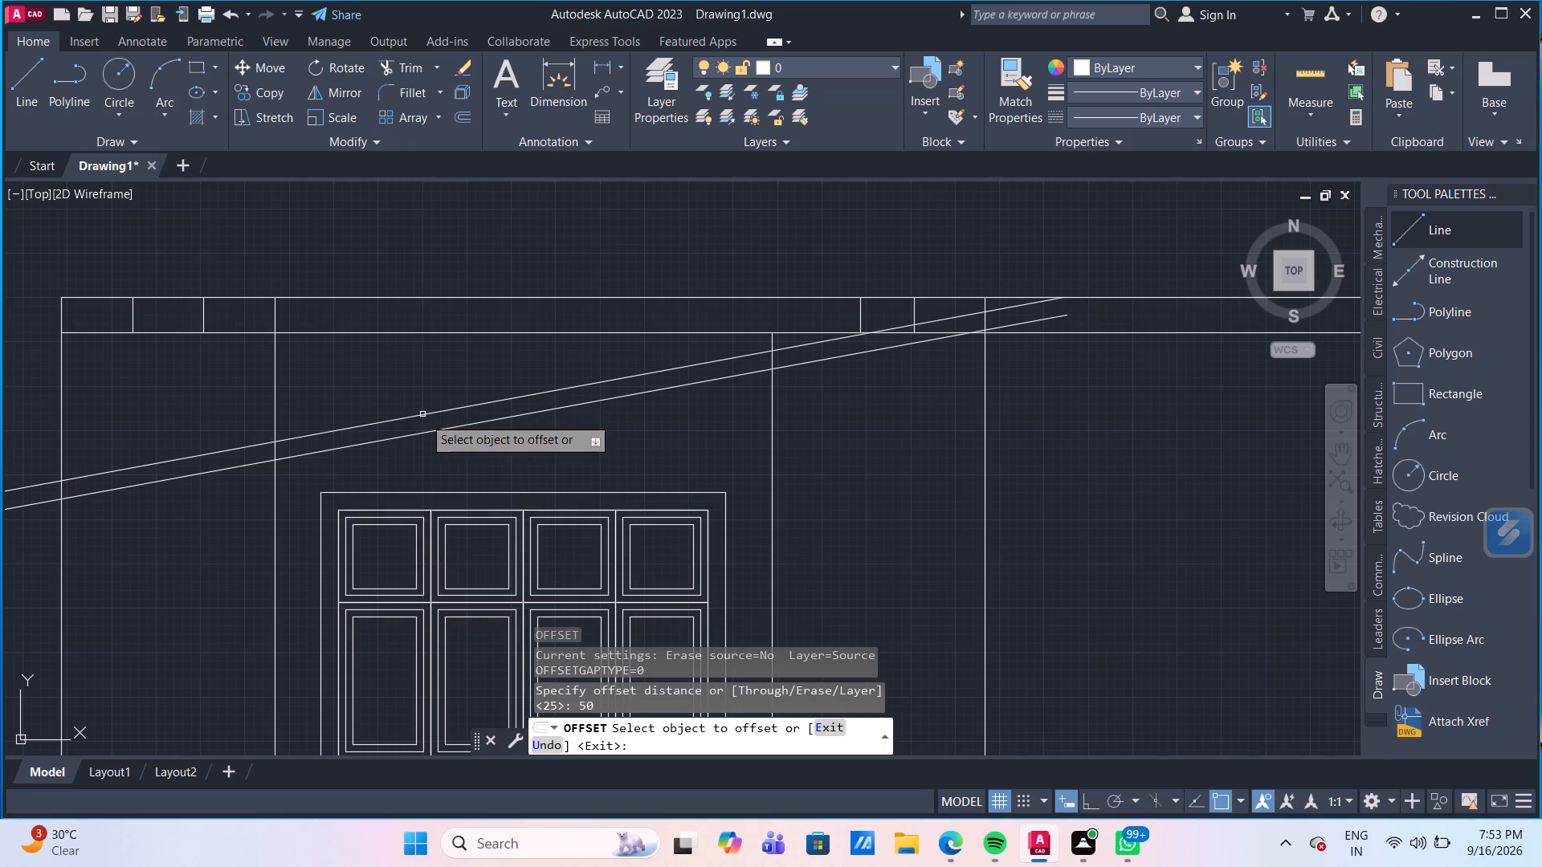
left_click(427, 414)
left_click(421, 388)
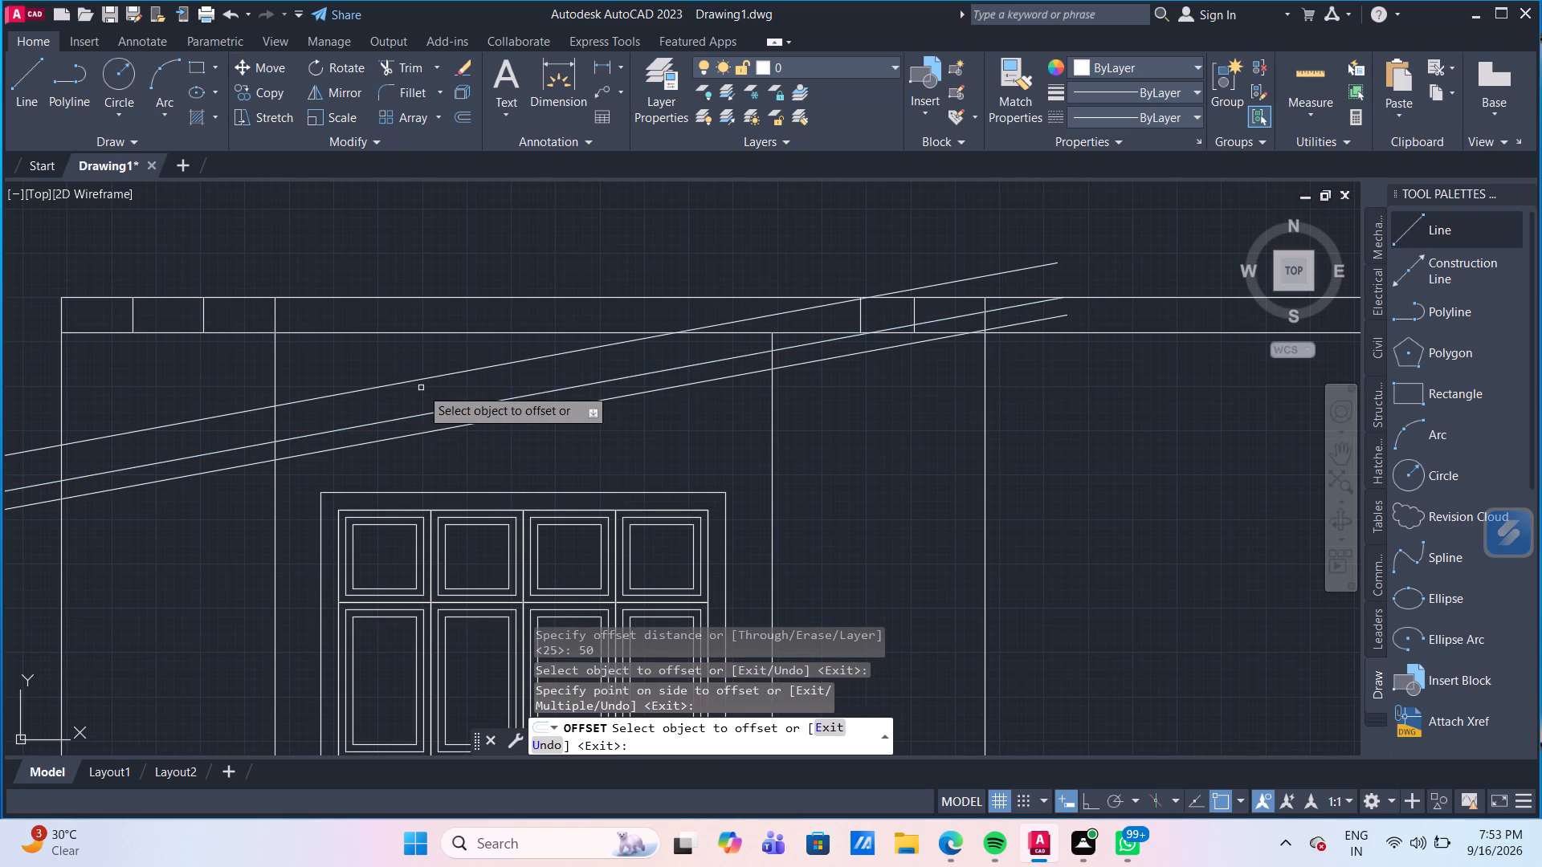
With Ortho on, draw a vertical line about 880 long from the first-floor slab's top-left corner up through the sloping lines.
scroll(421, 388, "down", 3)
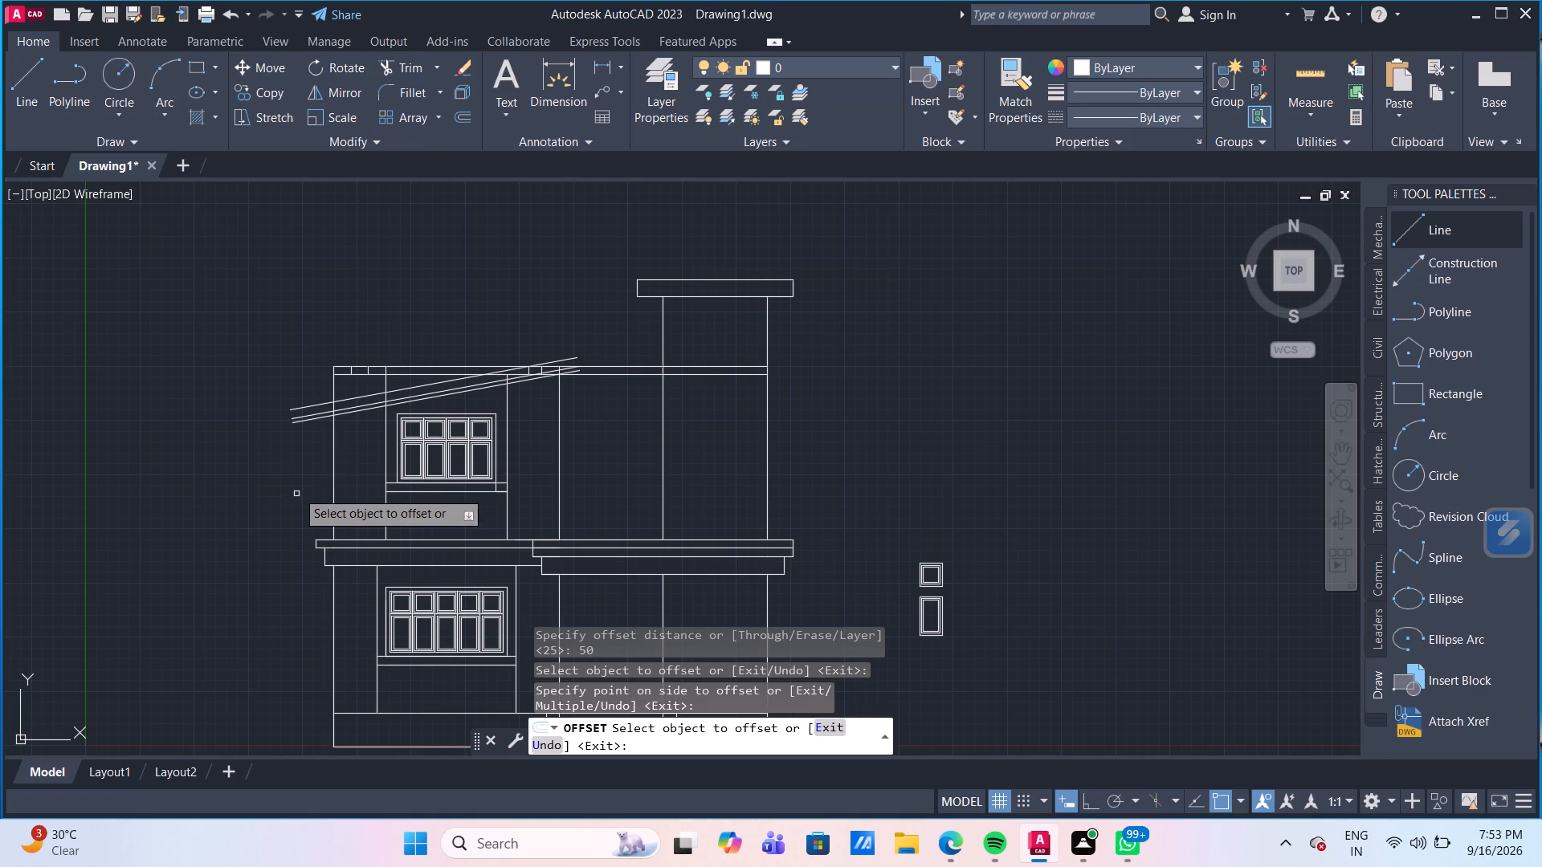
left_click(31, 80)
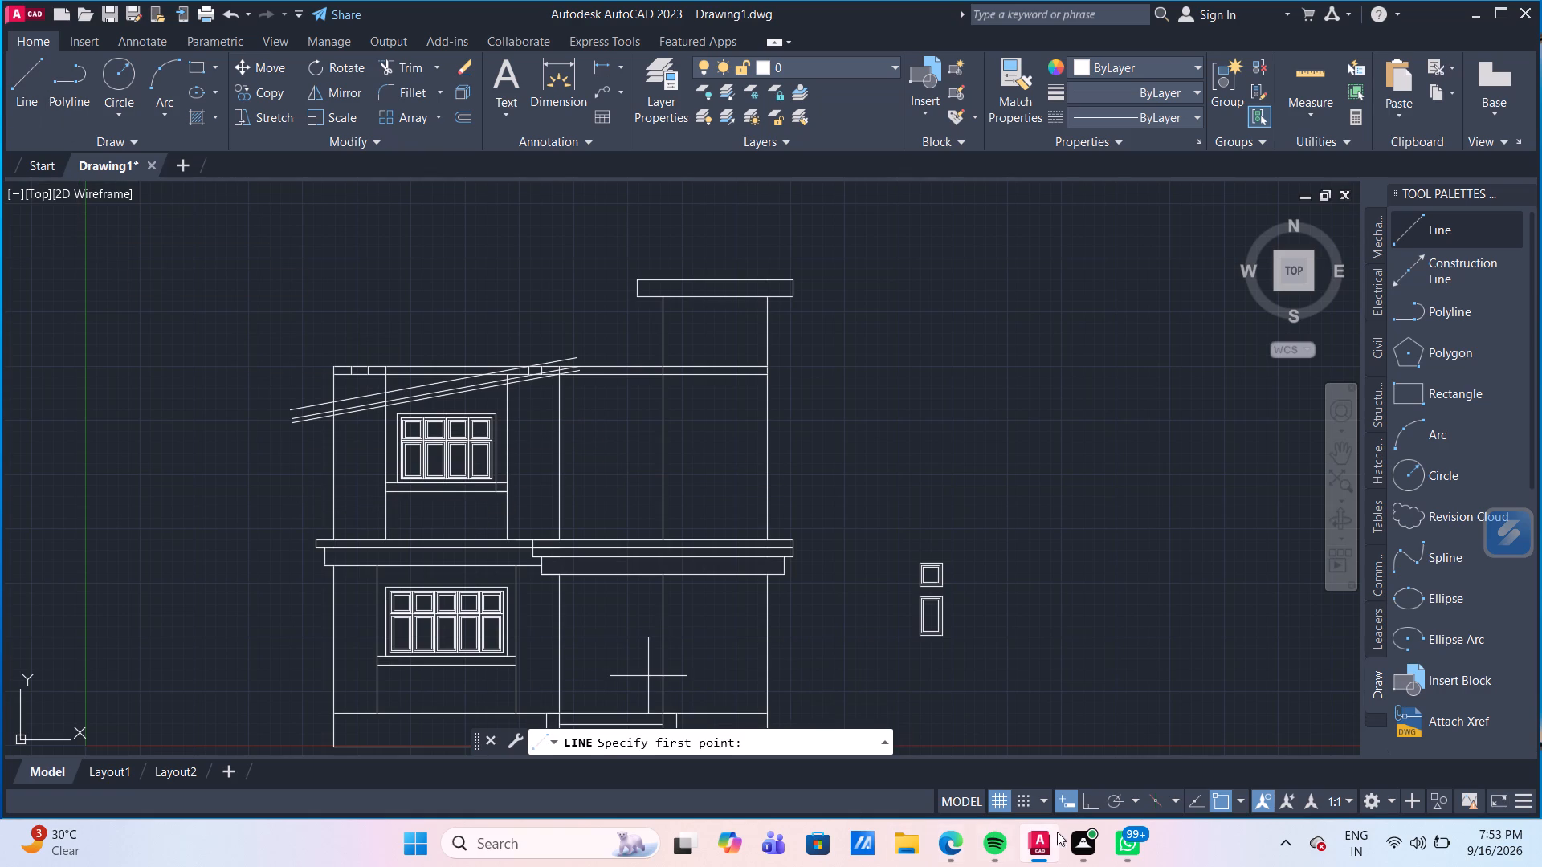
left_click(1095, 809)
scroll(114, 502, "up", 1)
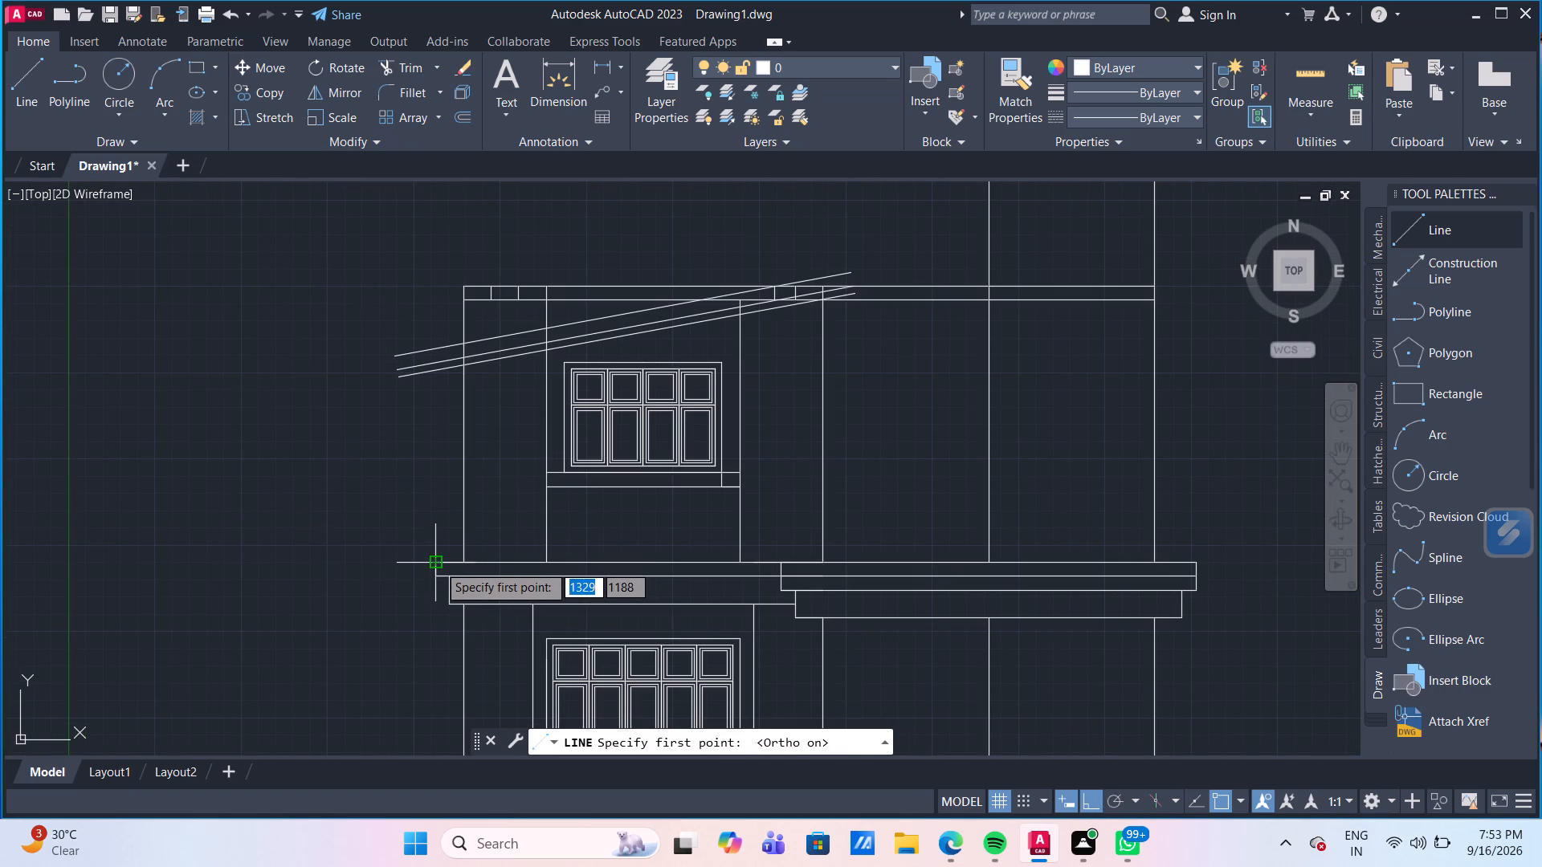
left_click_drag(438, 564, 432, 554)
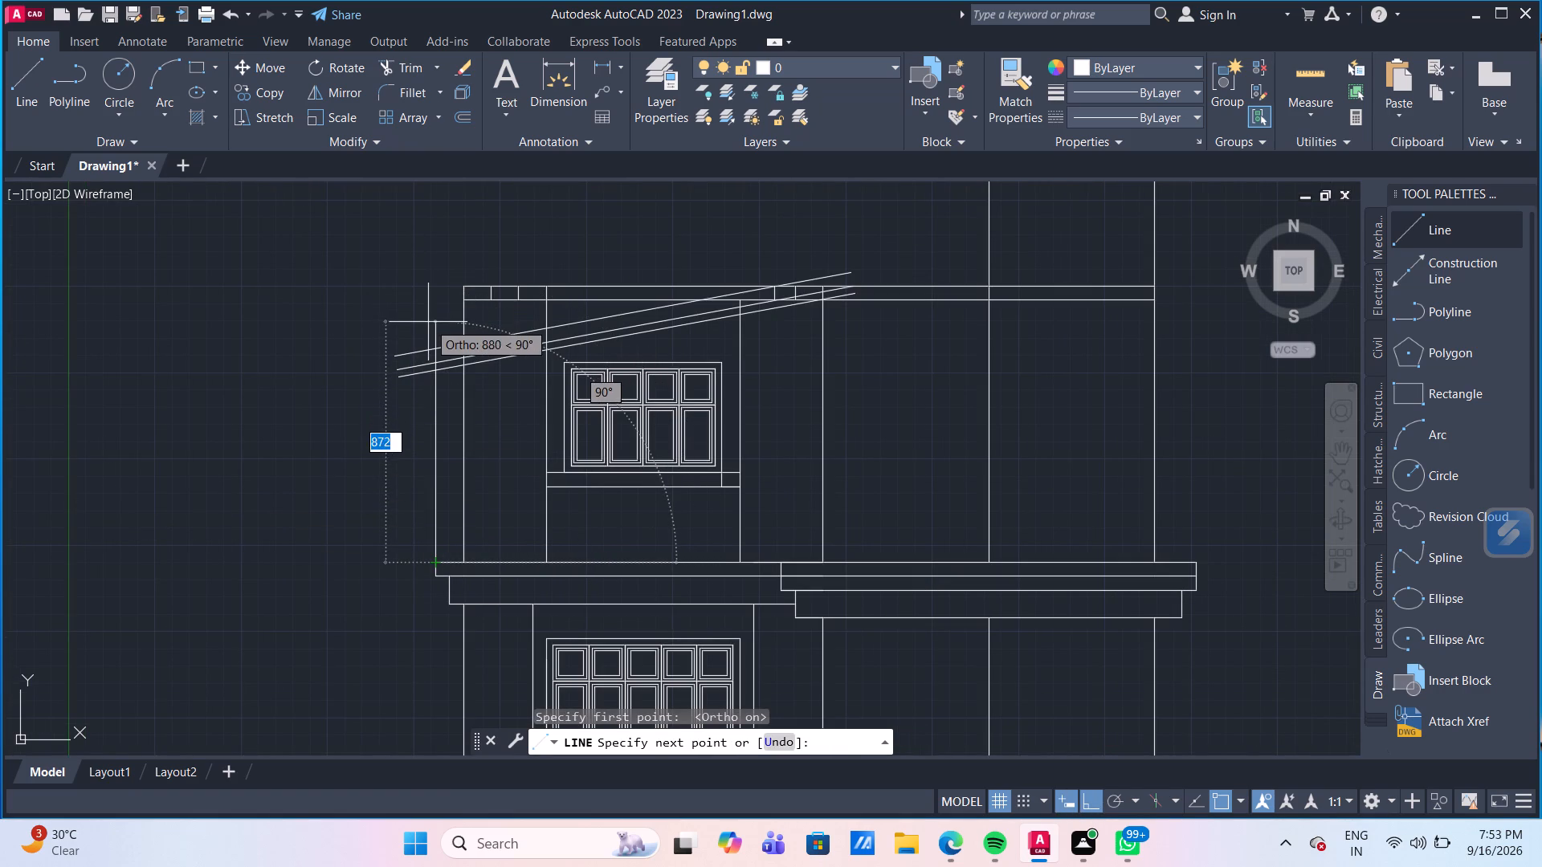
left_click(428, 322)
key("Escape")
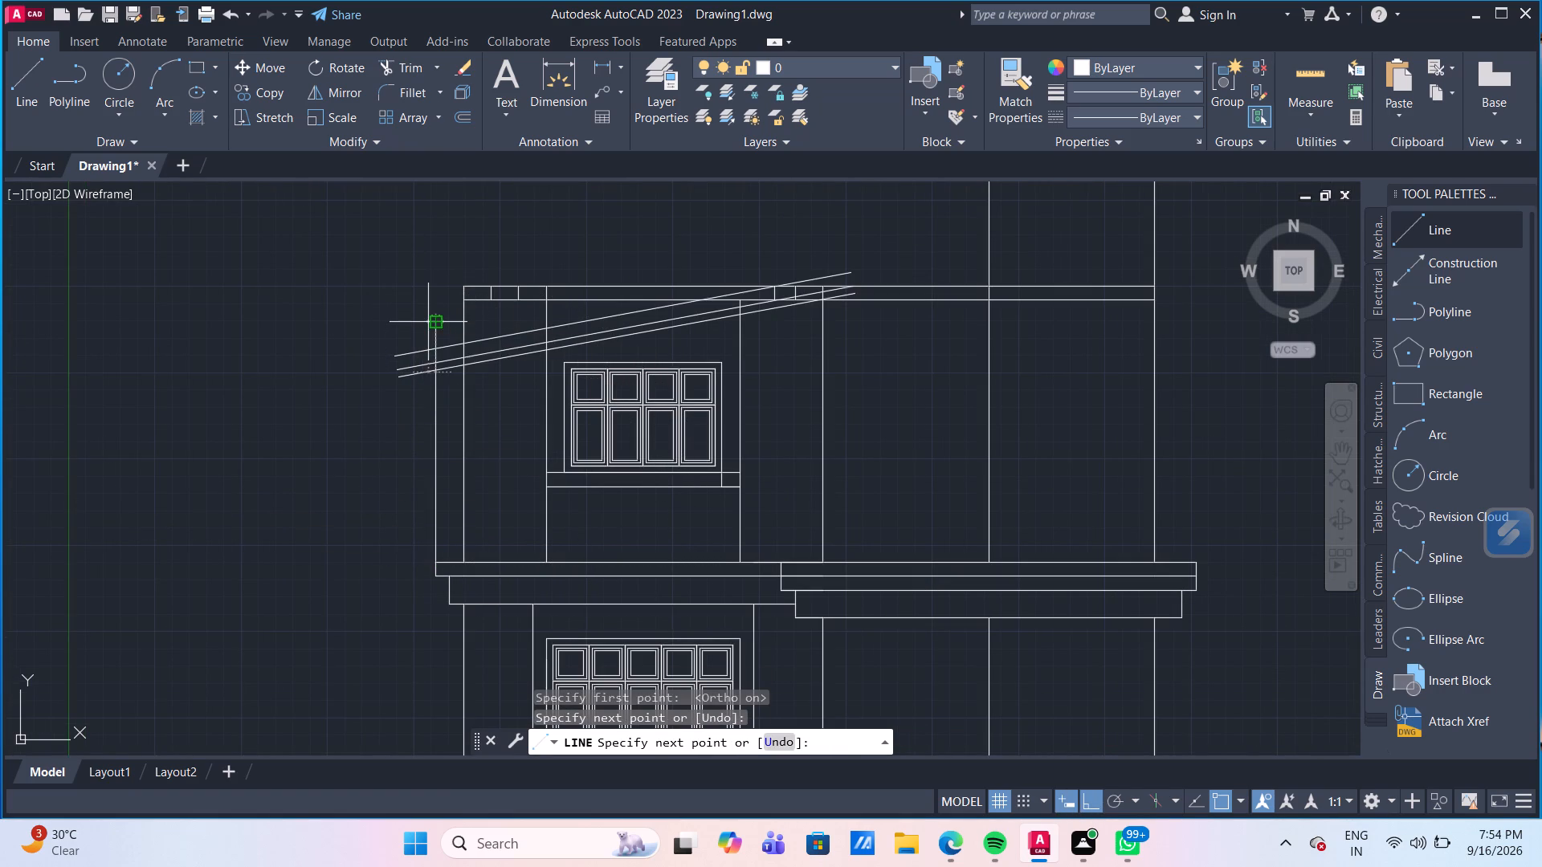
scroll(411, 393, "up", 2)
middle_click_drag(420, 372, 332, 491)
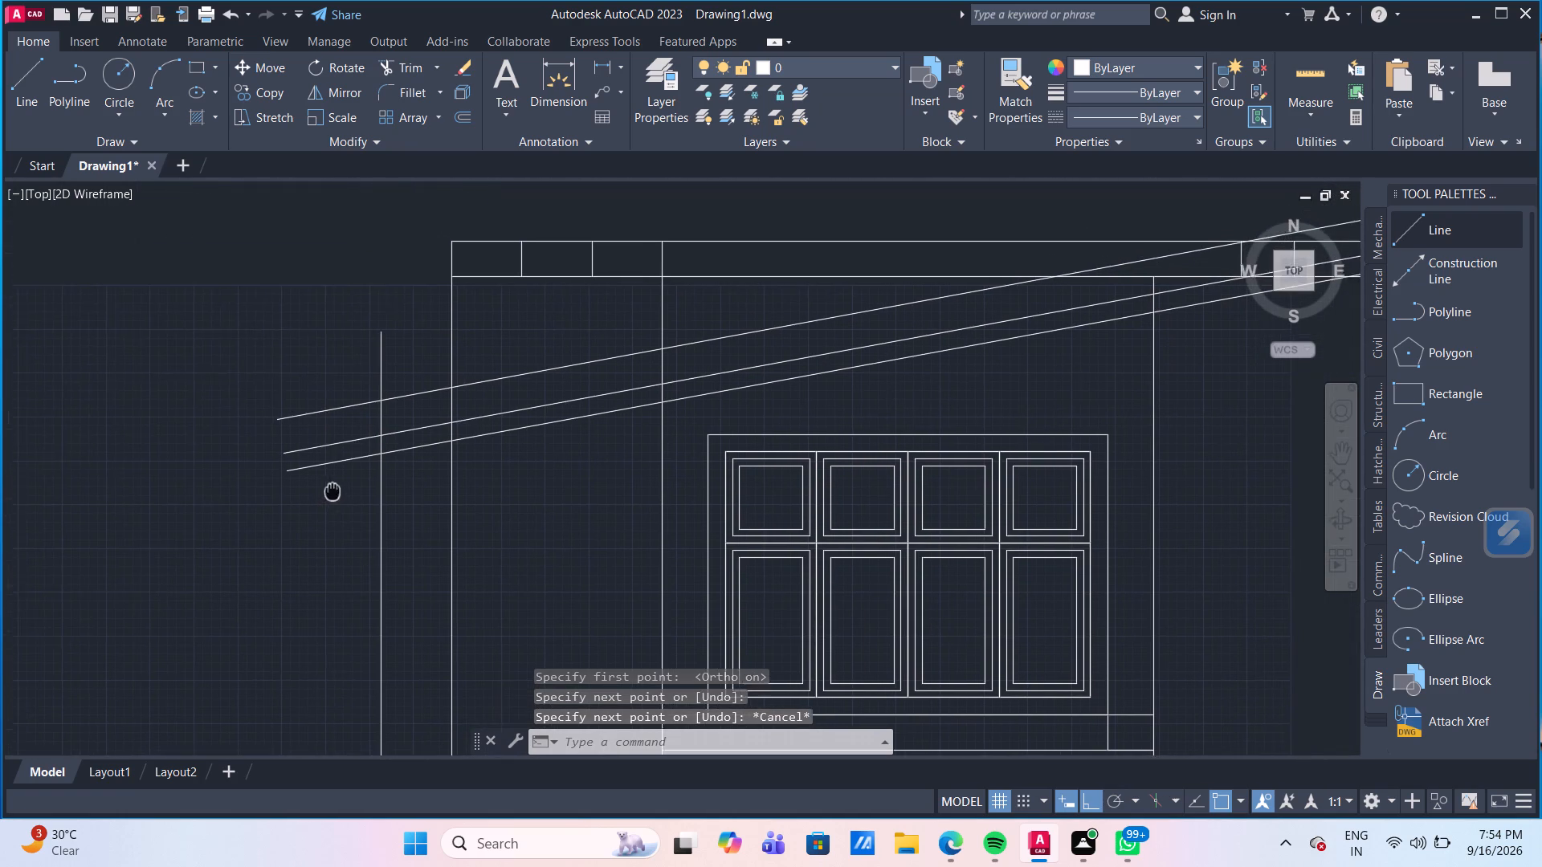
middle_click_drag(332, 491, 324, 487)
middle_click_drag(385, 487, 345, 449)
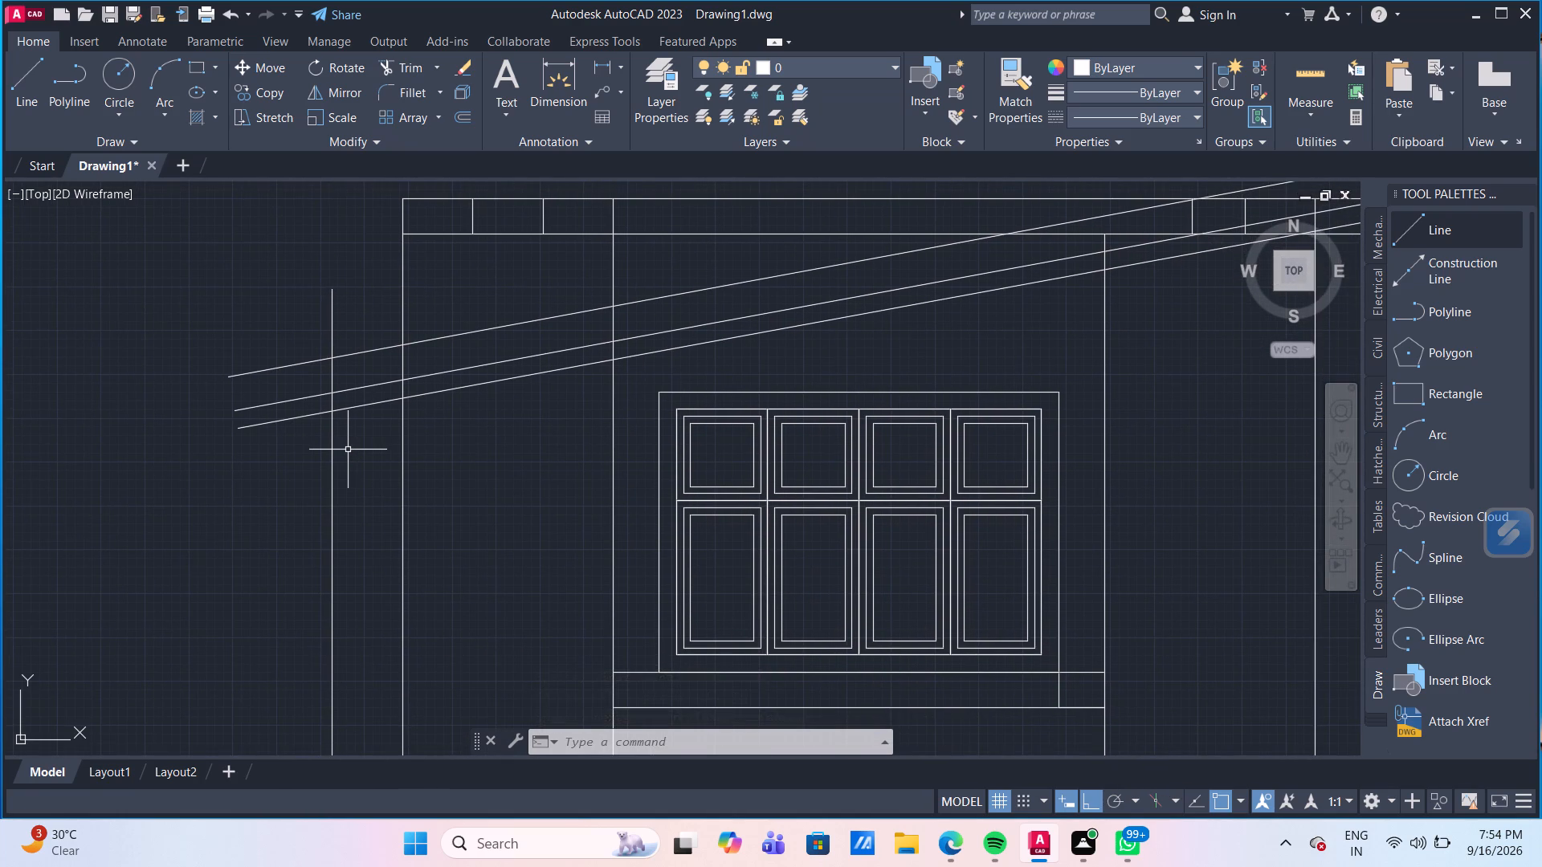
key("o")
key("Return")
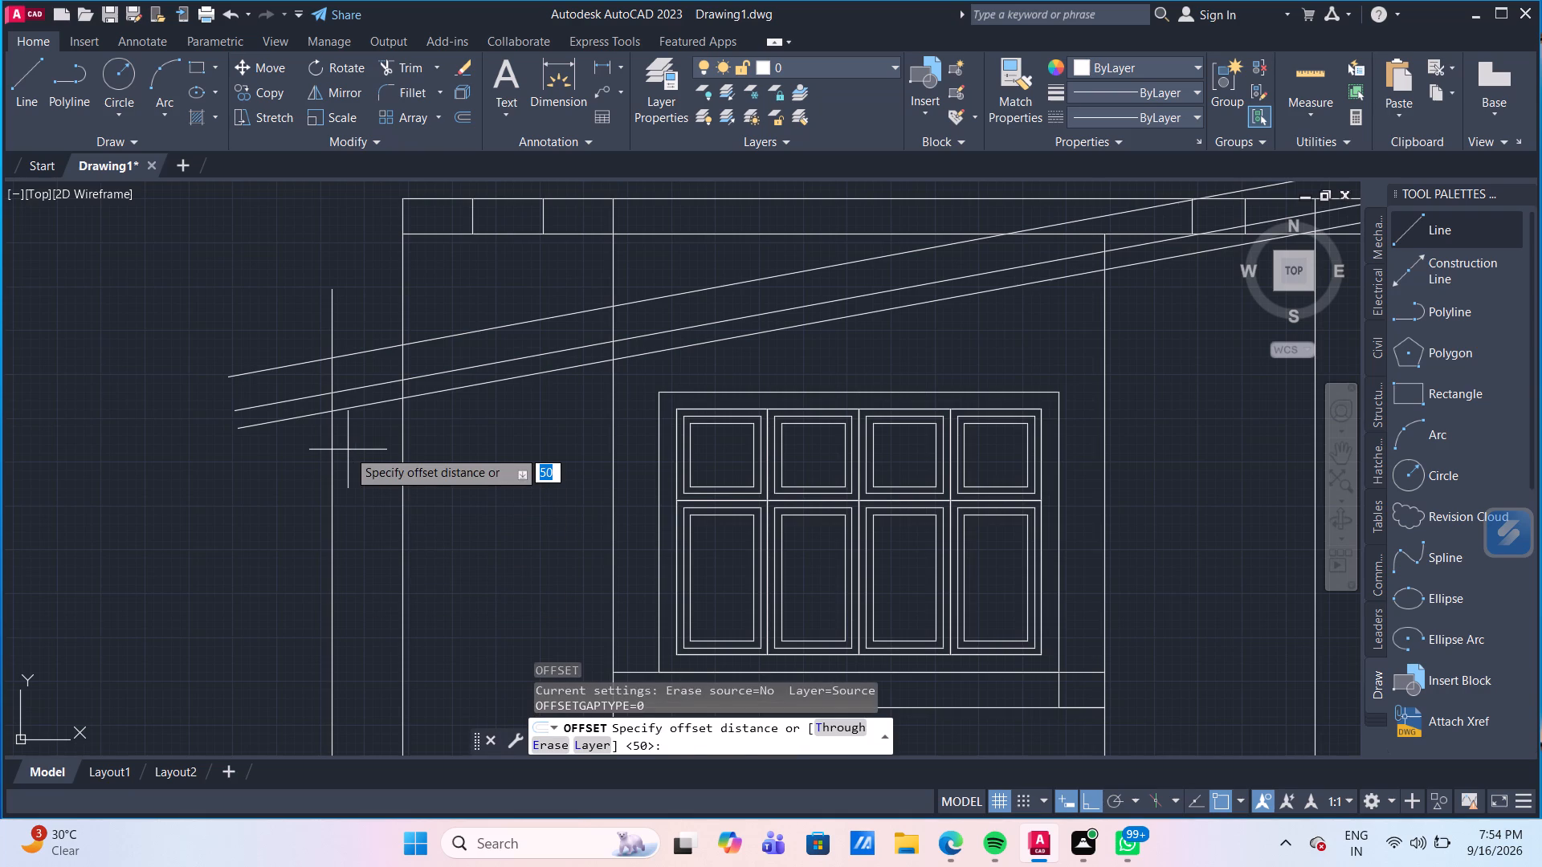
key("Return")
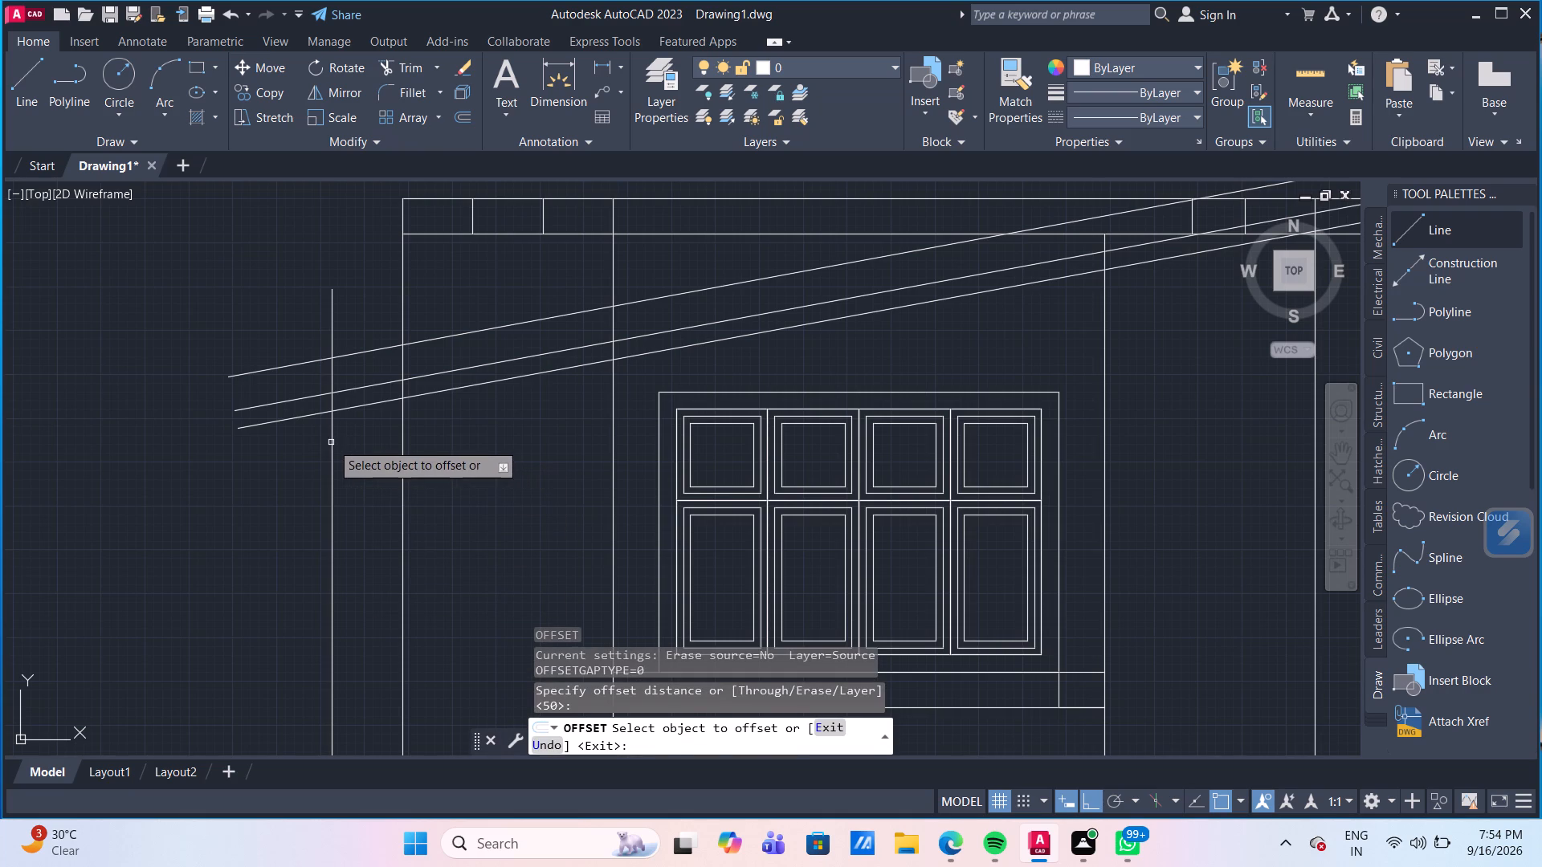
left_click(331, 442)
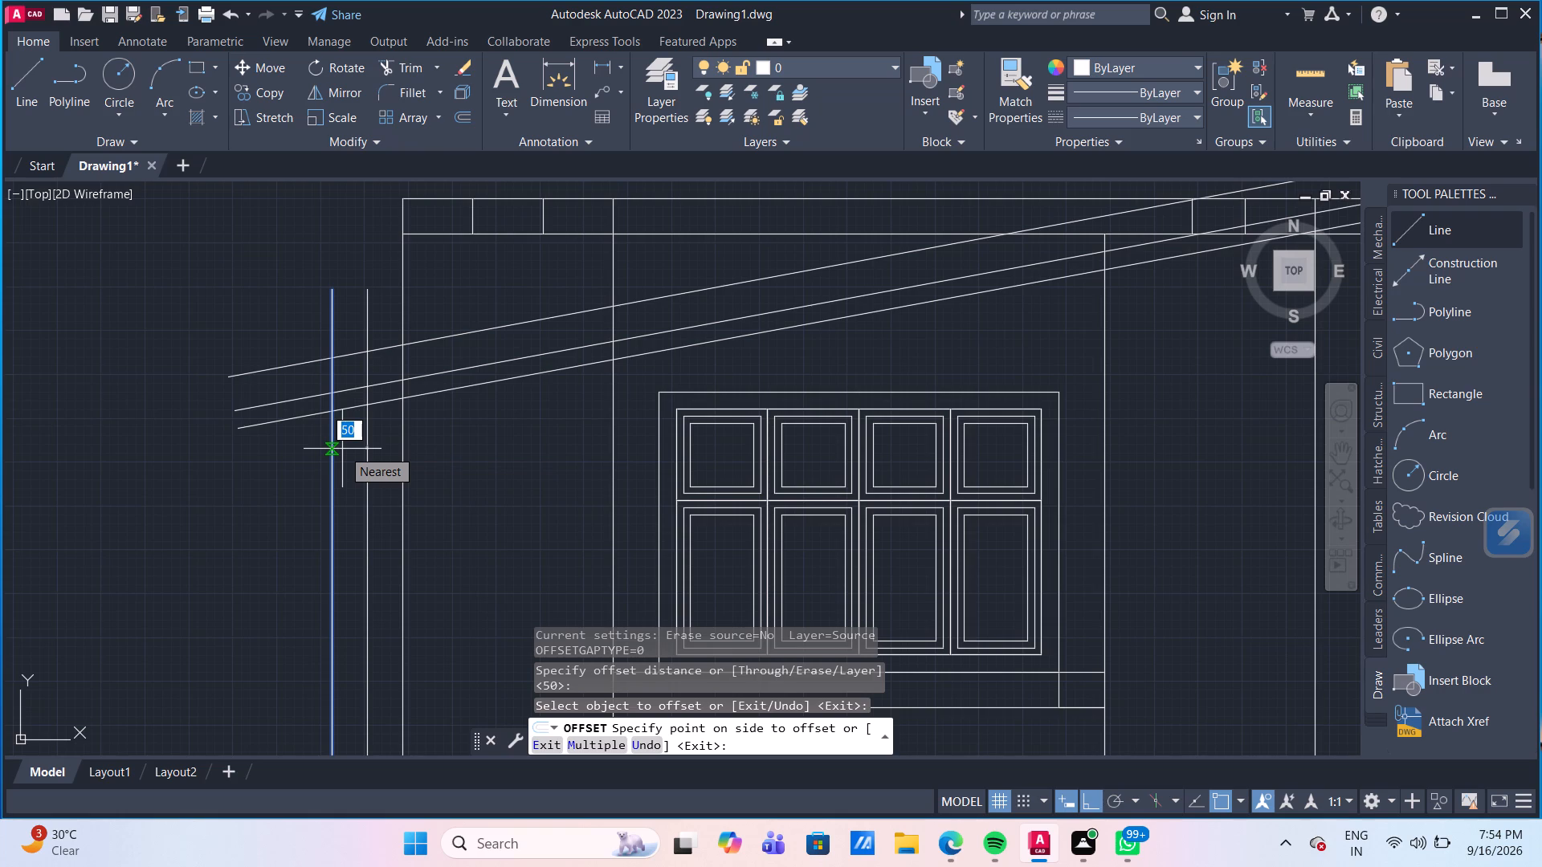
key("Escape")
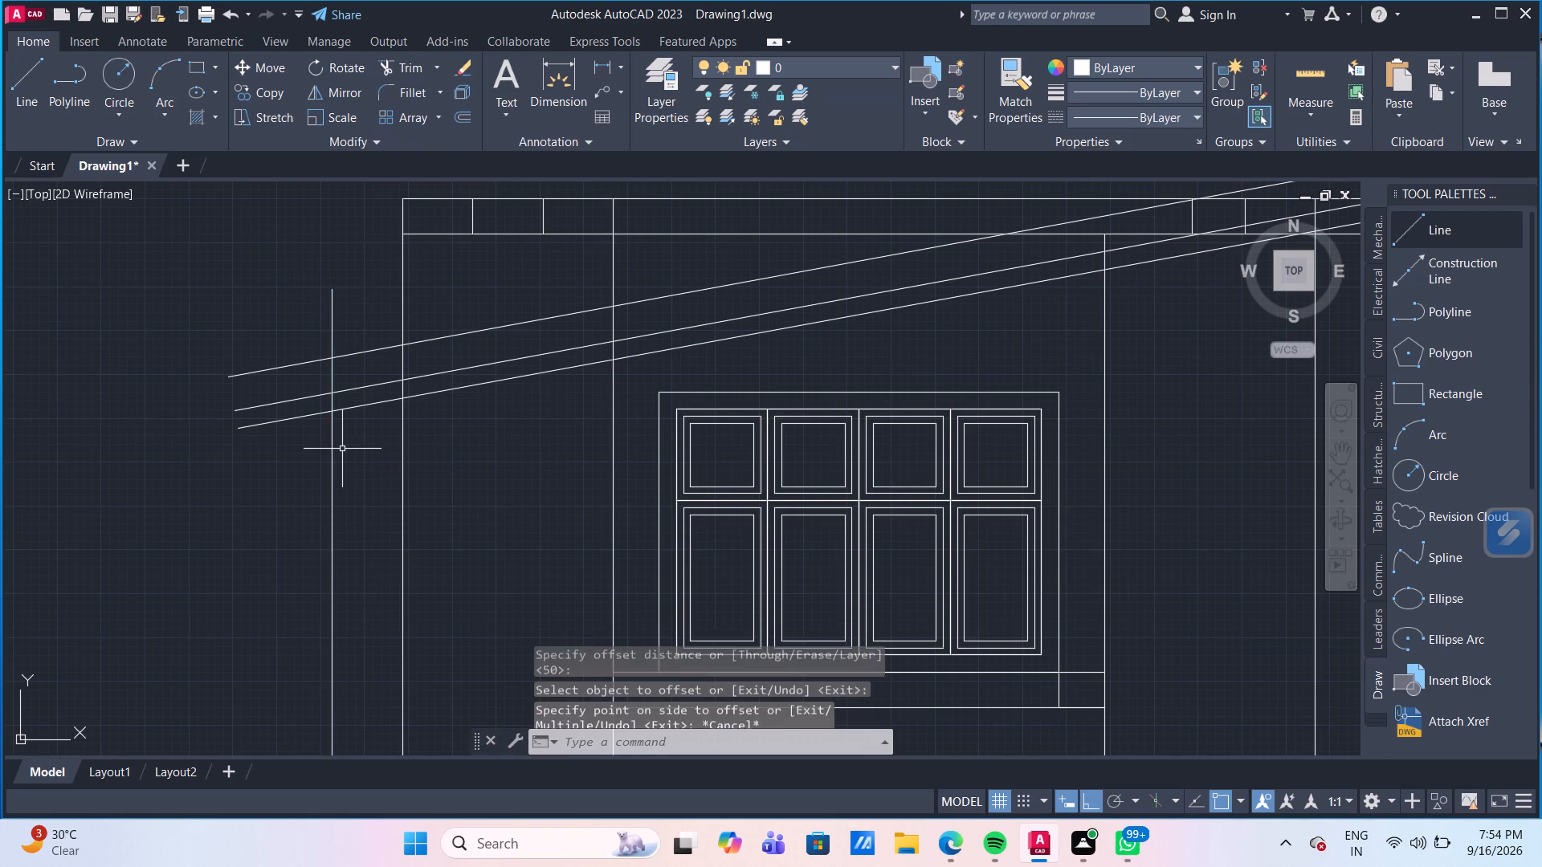
Offset the long vertical line beside the upper-floor left wall by 25 towards the house, using Offset's Through option.
scroll(342, 449, "down", 3)
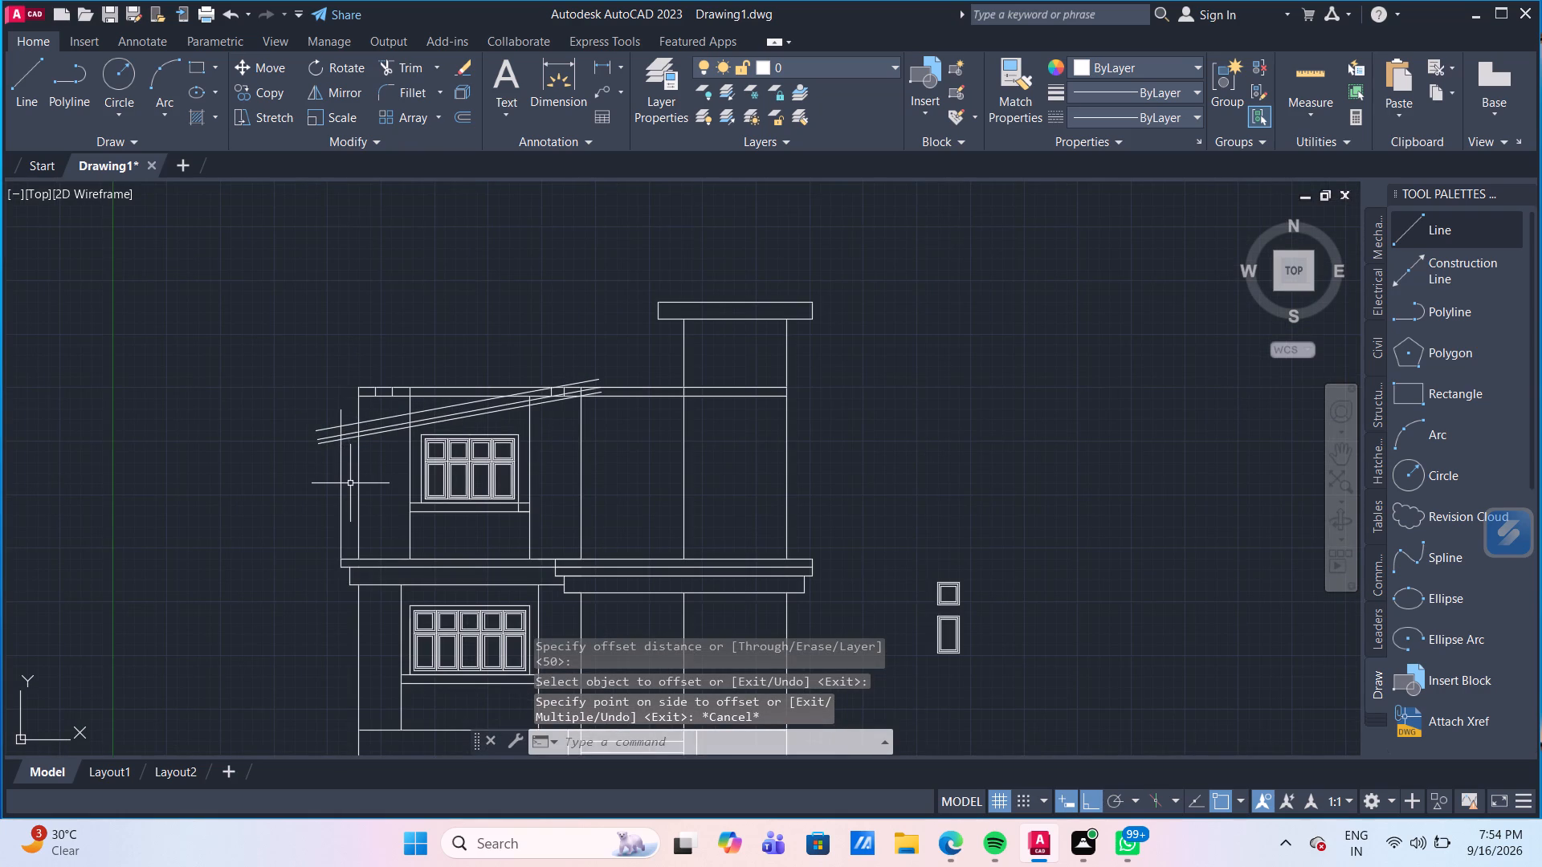
scroll(350, 485, "up", 2)
middle_click_drag(350, 485, 292, 463)
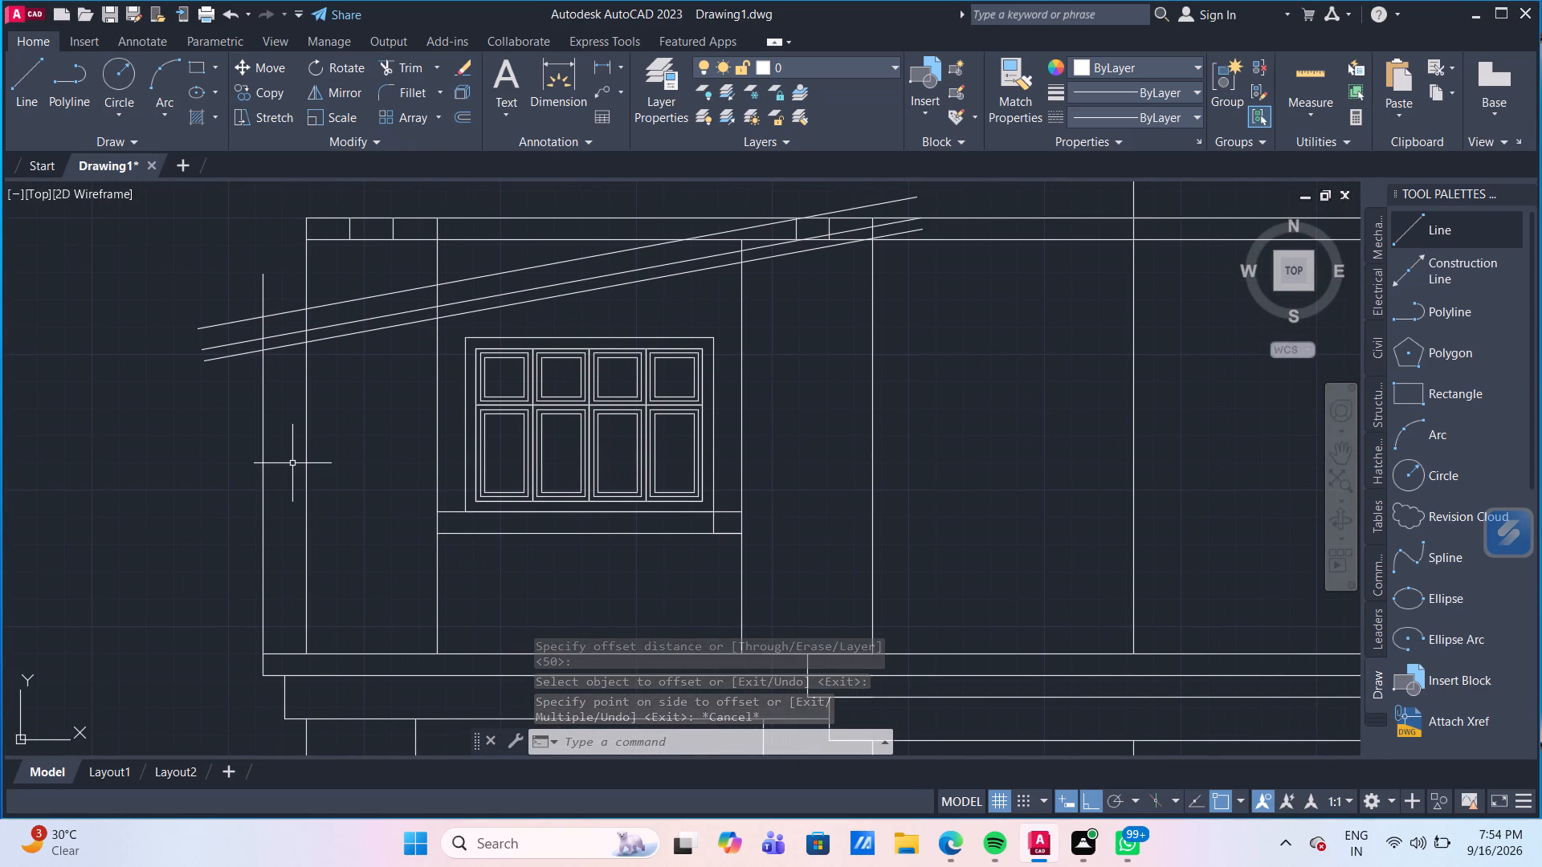
key("o")
key("Return")
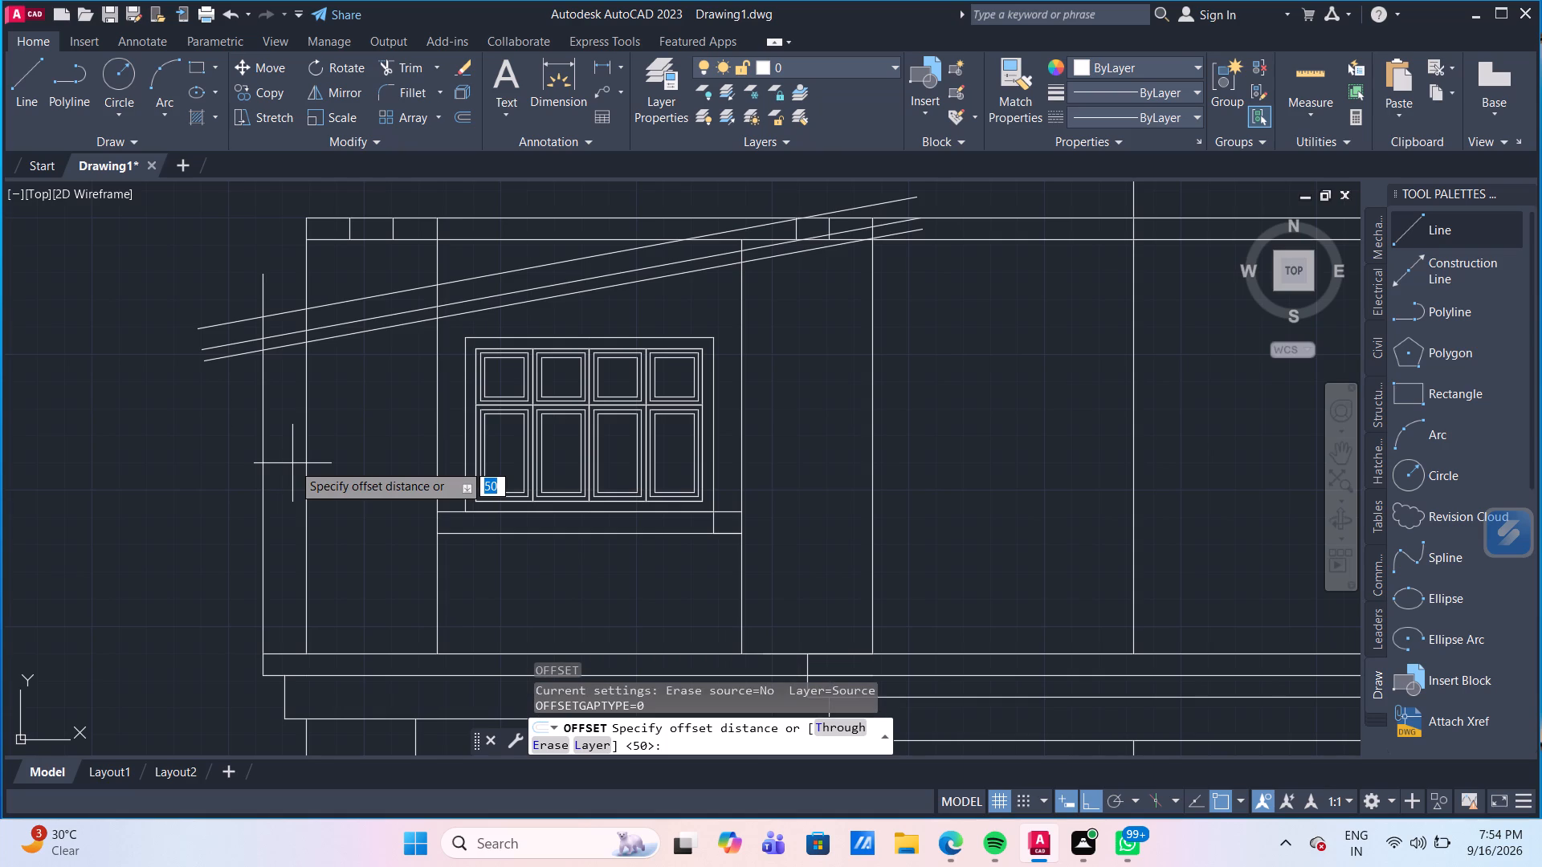
left_click(835, 730)
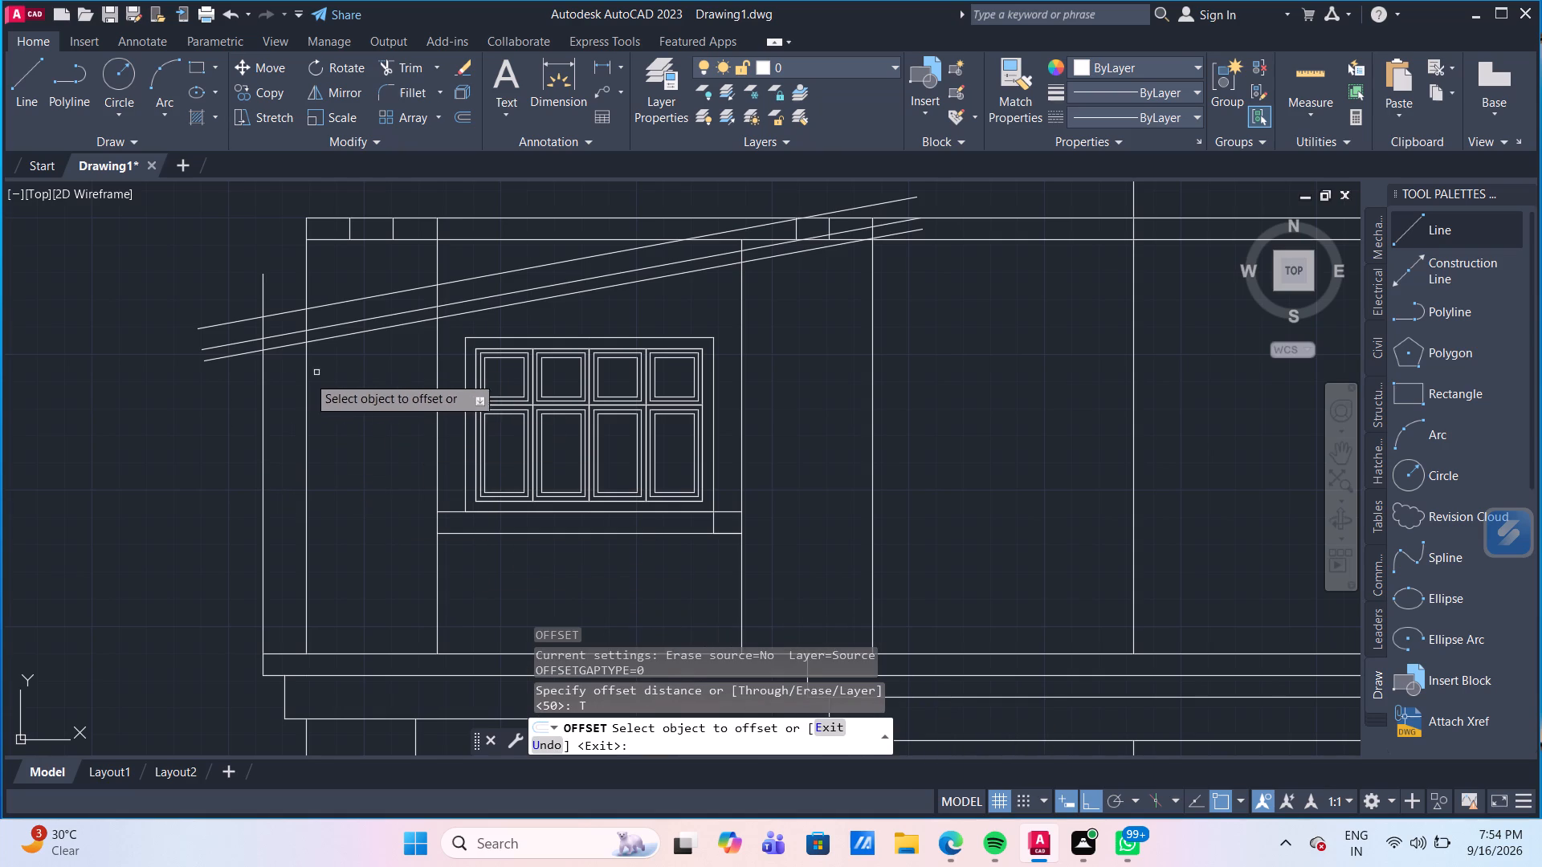
left_click(263, 375)
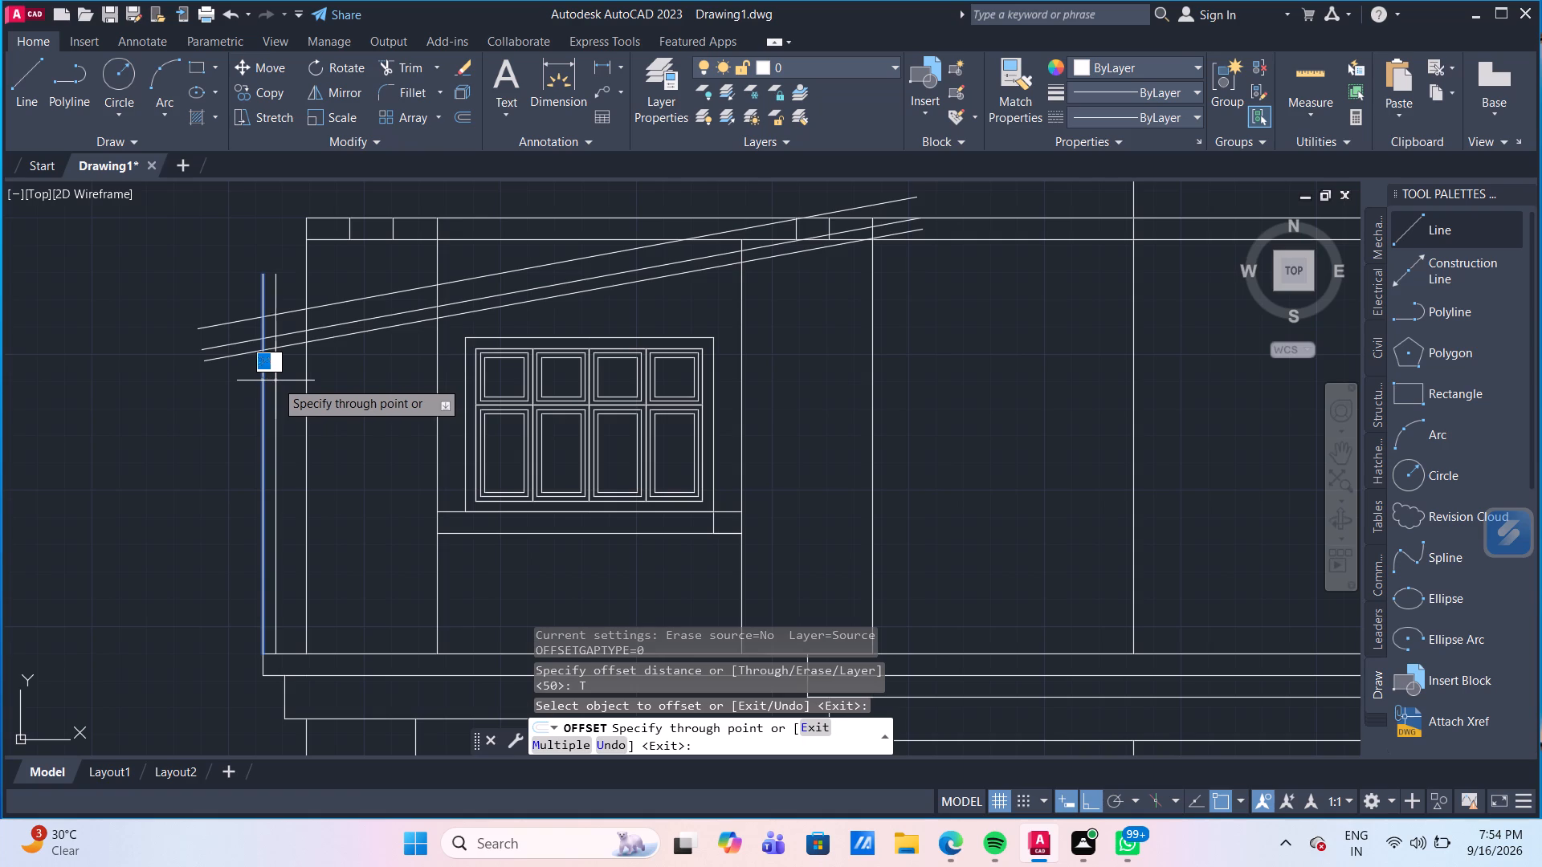
type("25")
key("Return")
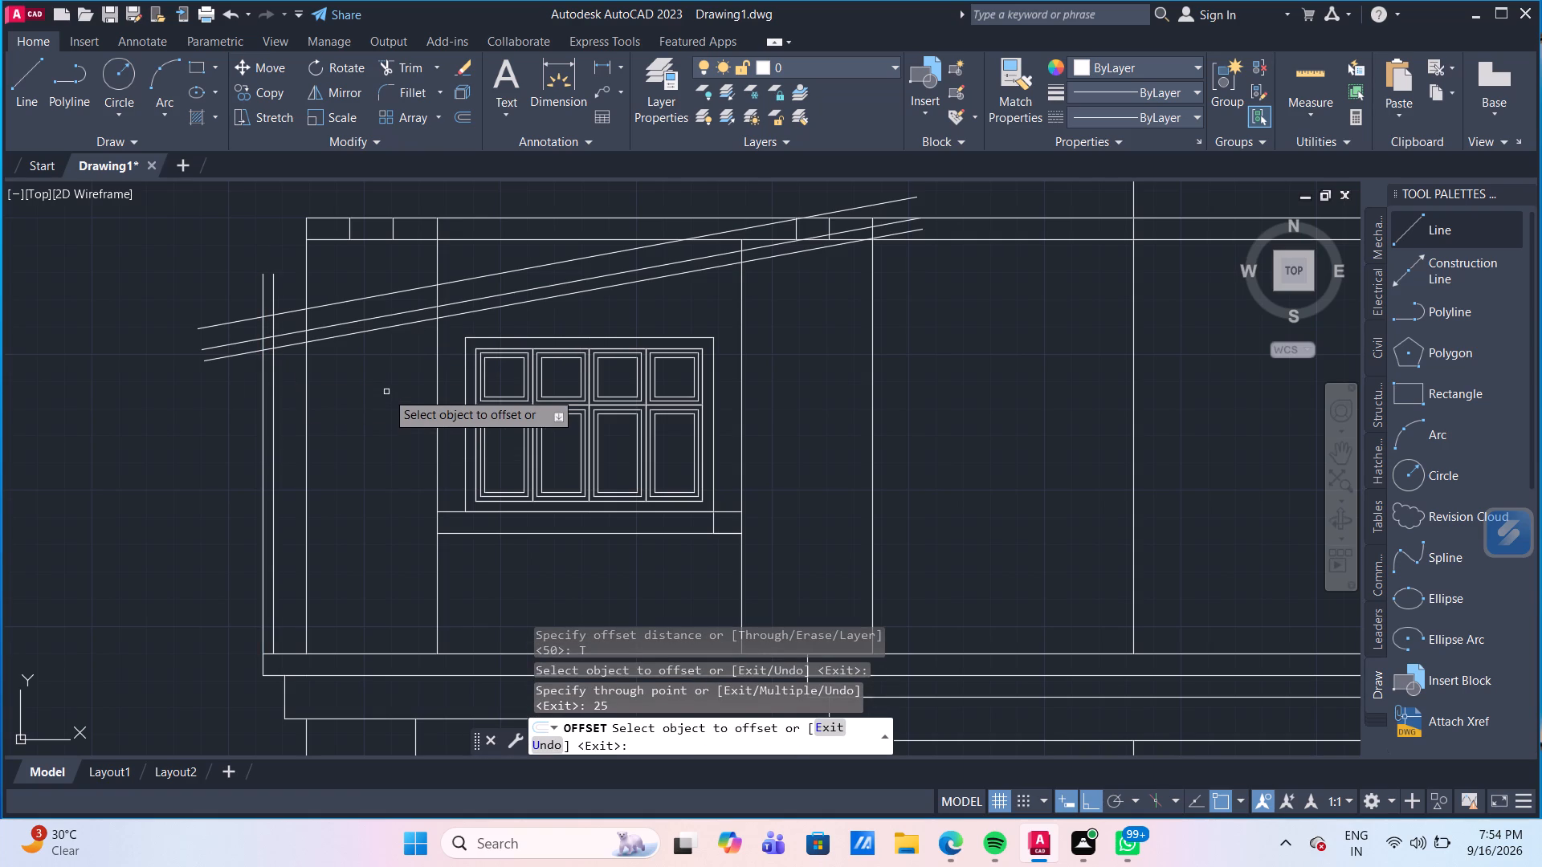
key("Escape")
Draw a vertical line about 188 long just beyond the sloping lines' upper ends, down to the upper roof slab's bottom edge.
middle_click_drag(817, 320, 634, 417)
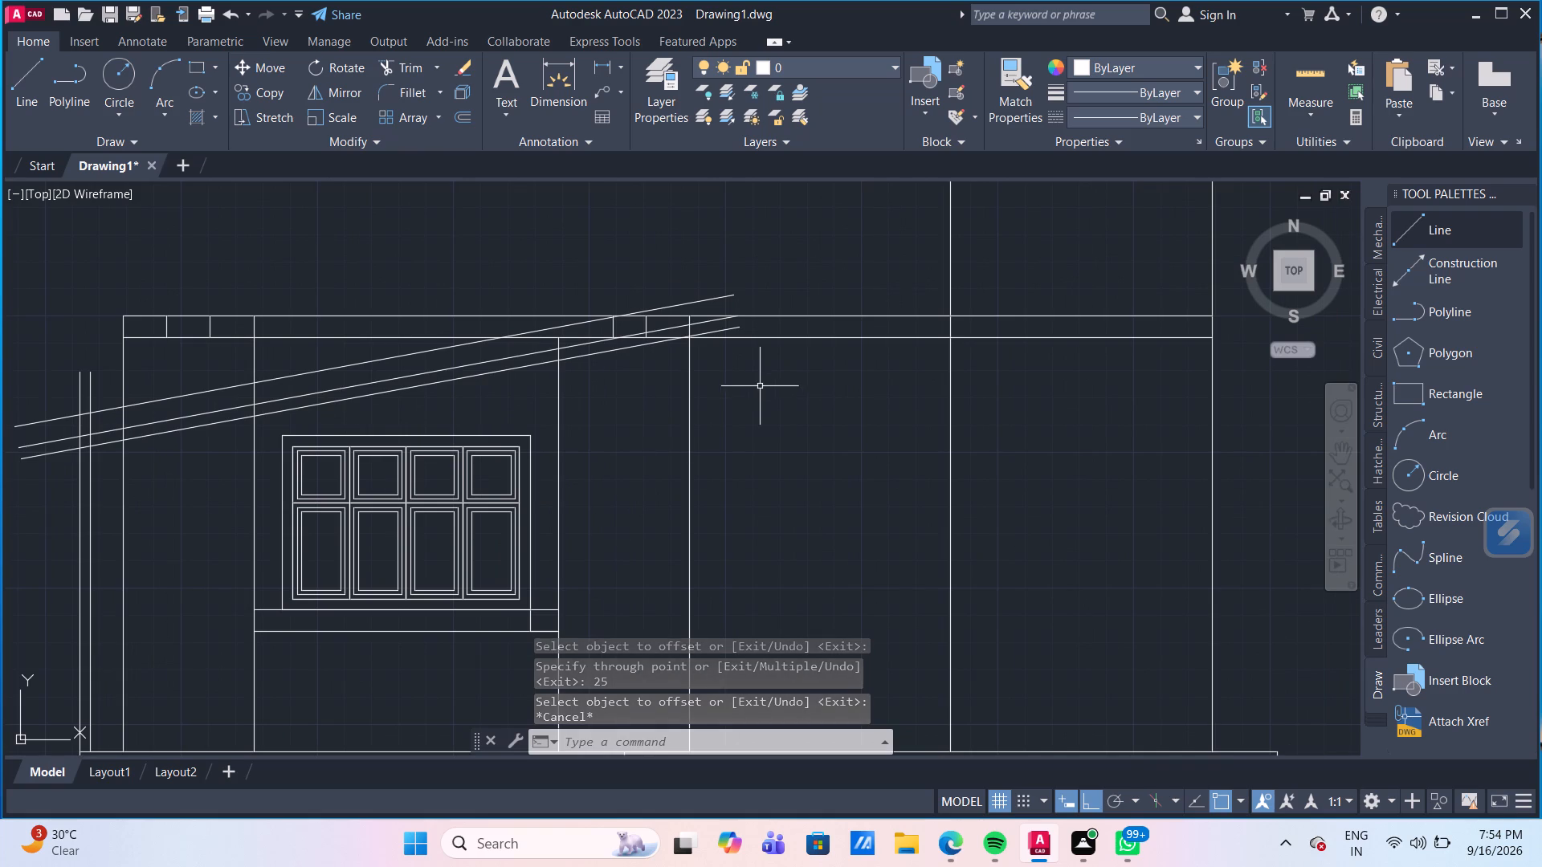
scroll(769, 385, "up", 1)
middle_click_drag(769, 385, 701, 488)
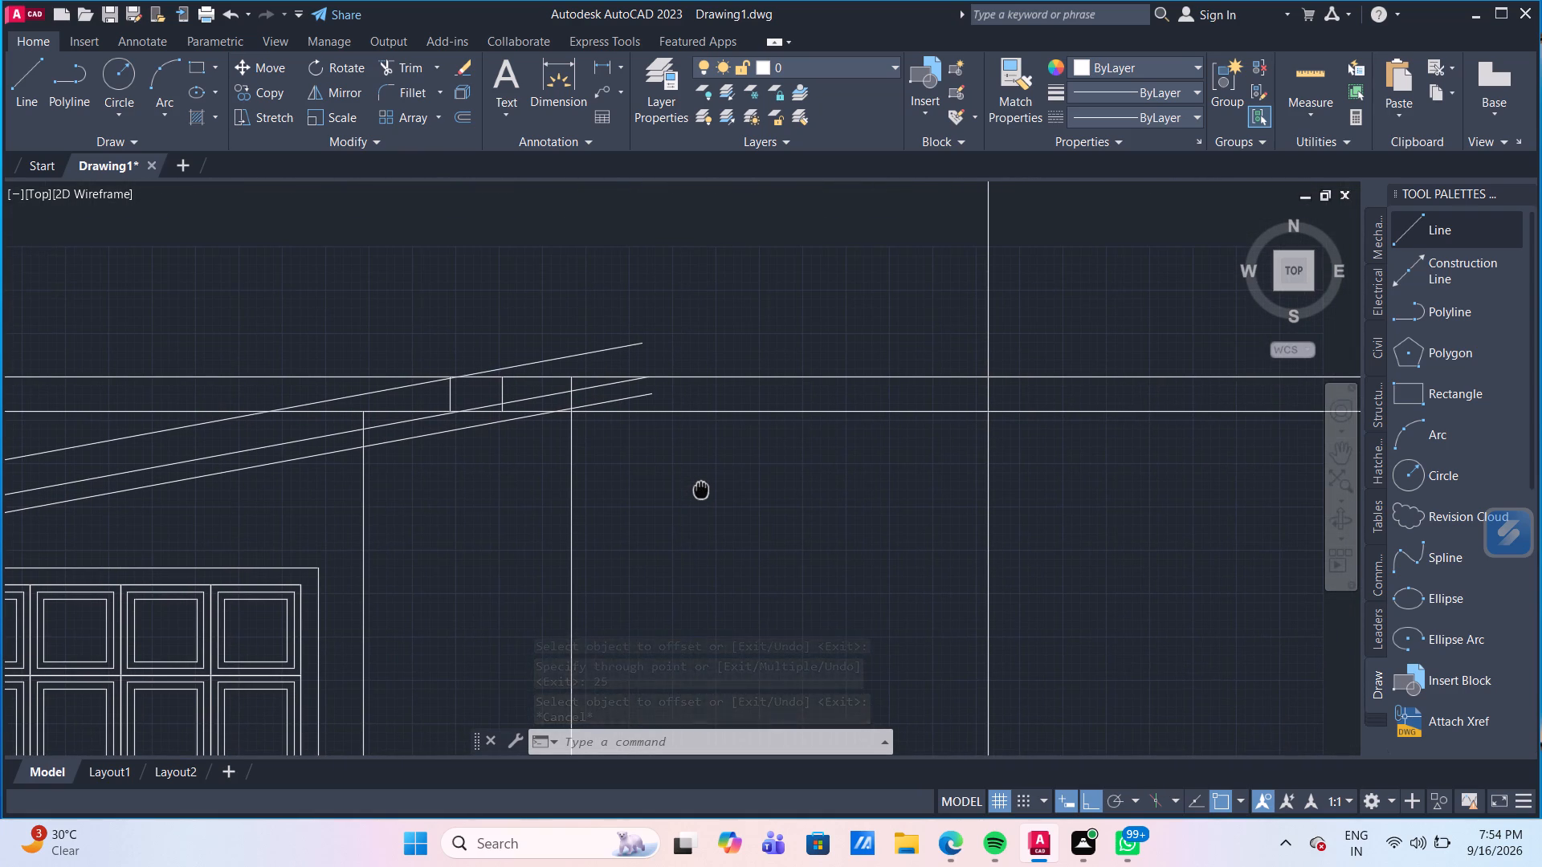
middle_click_drag(701, 488, 675, 498)
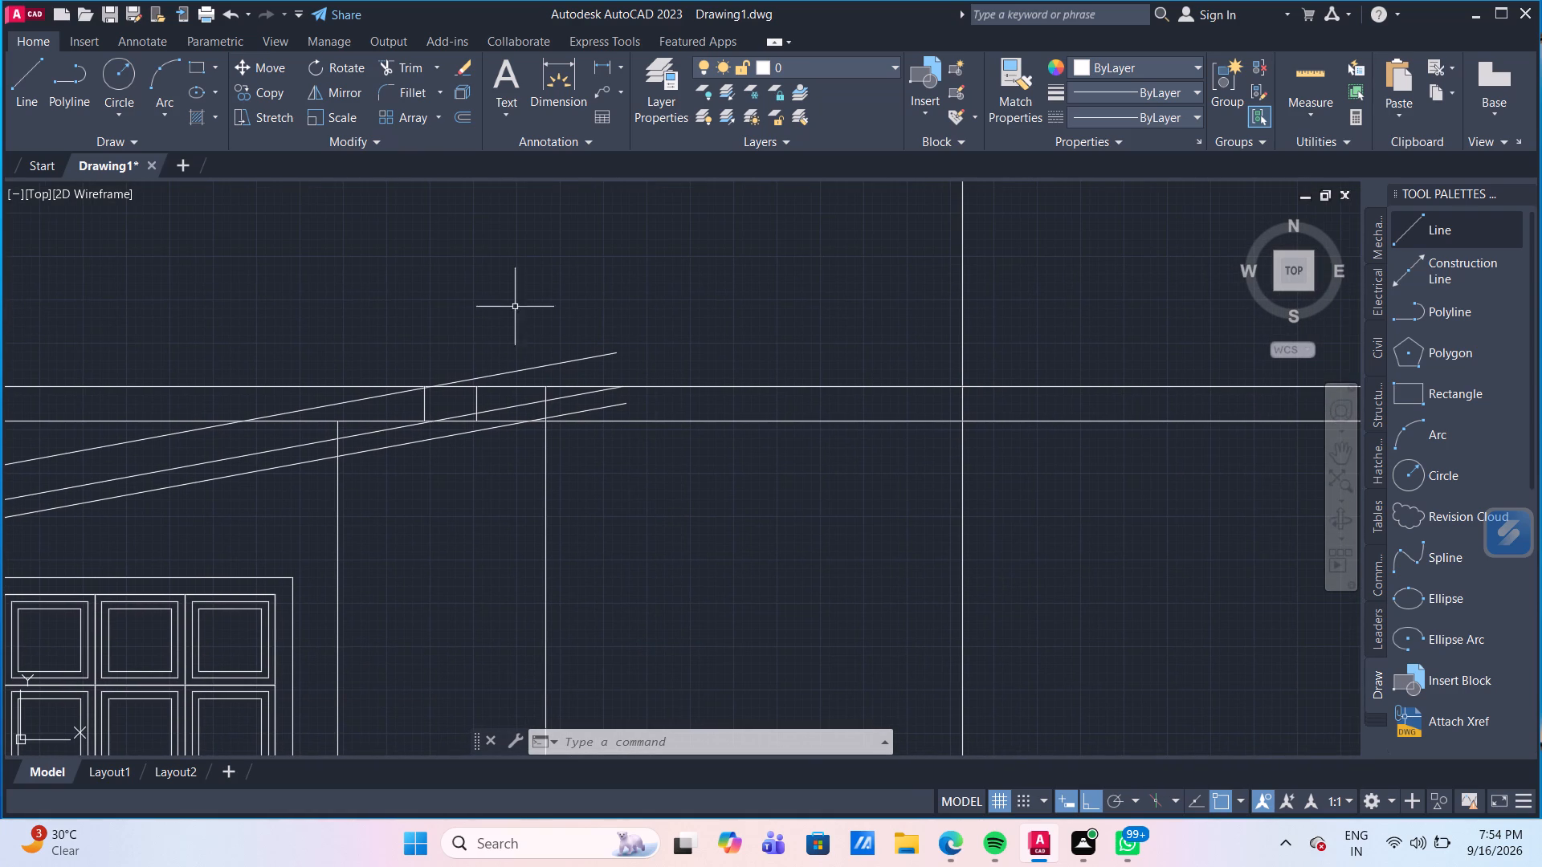
left_click(41, 62)
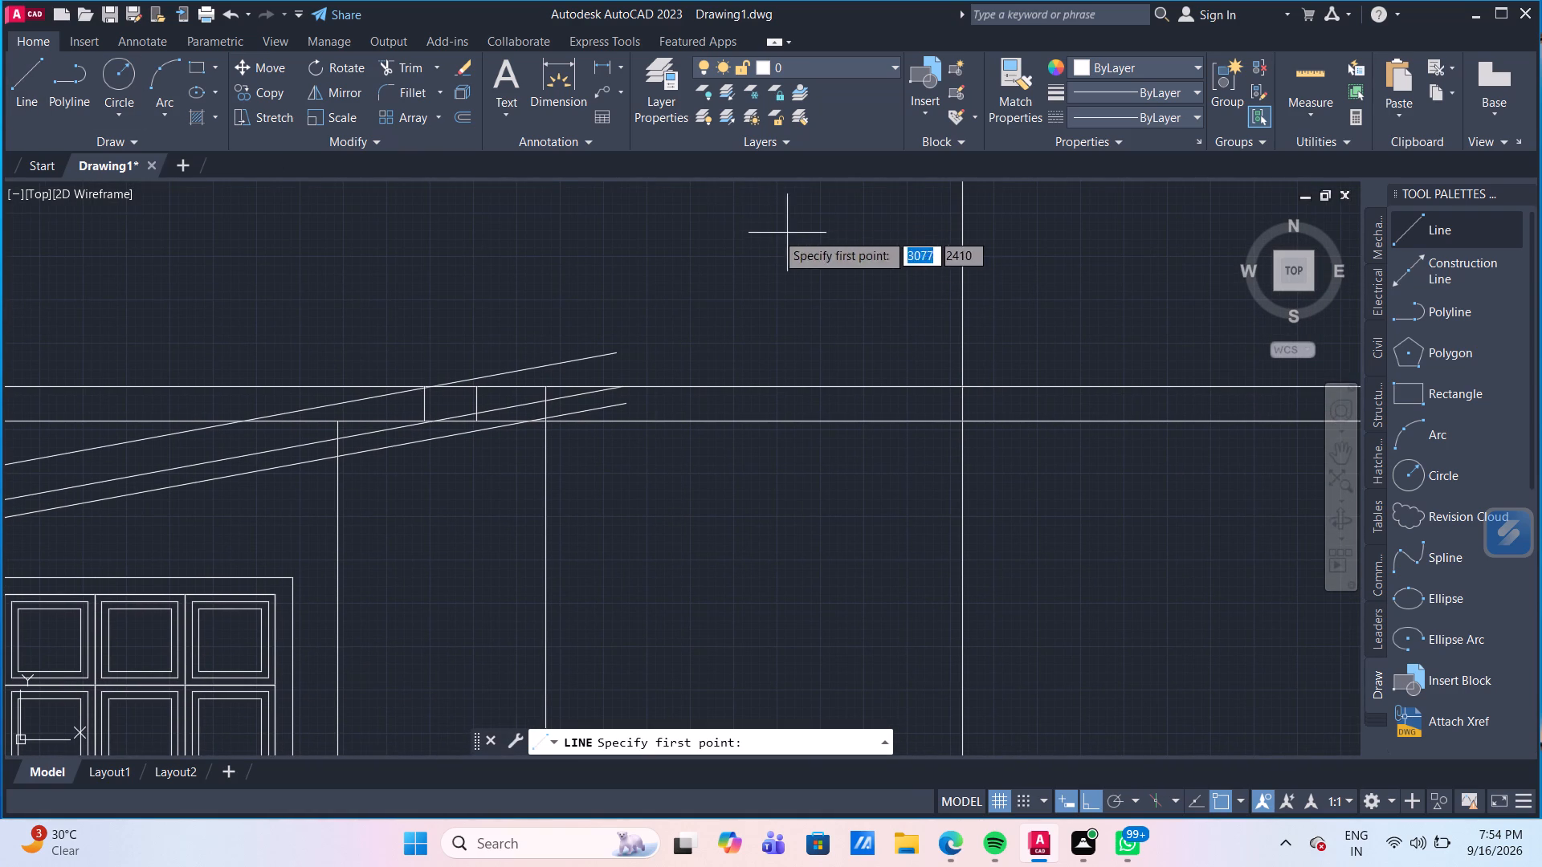
left_click(696, 291)
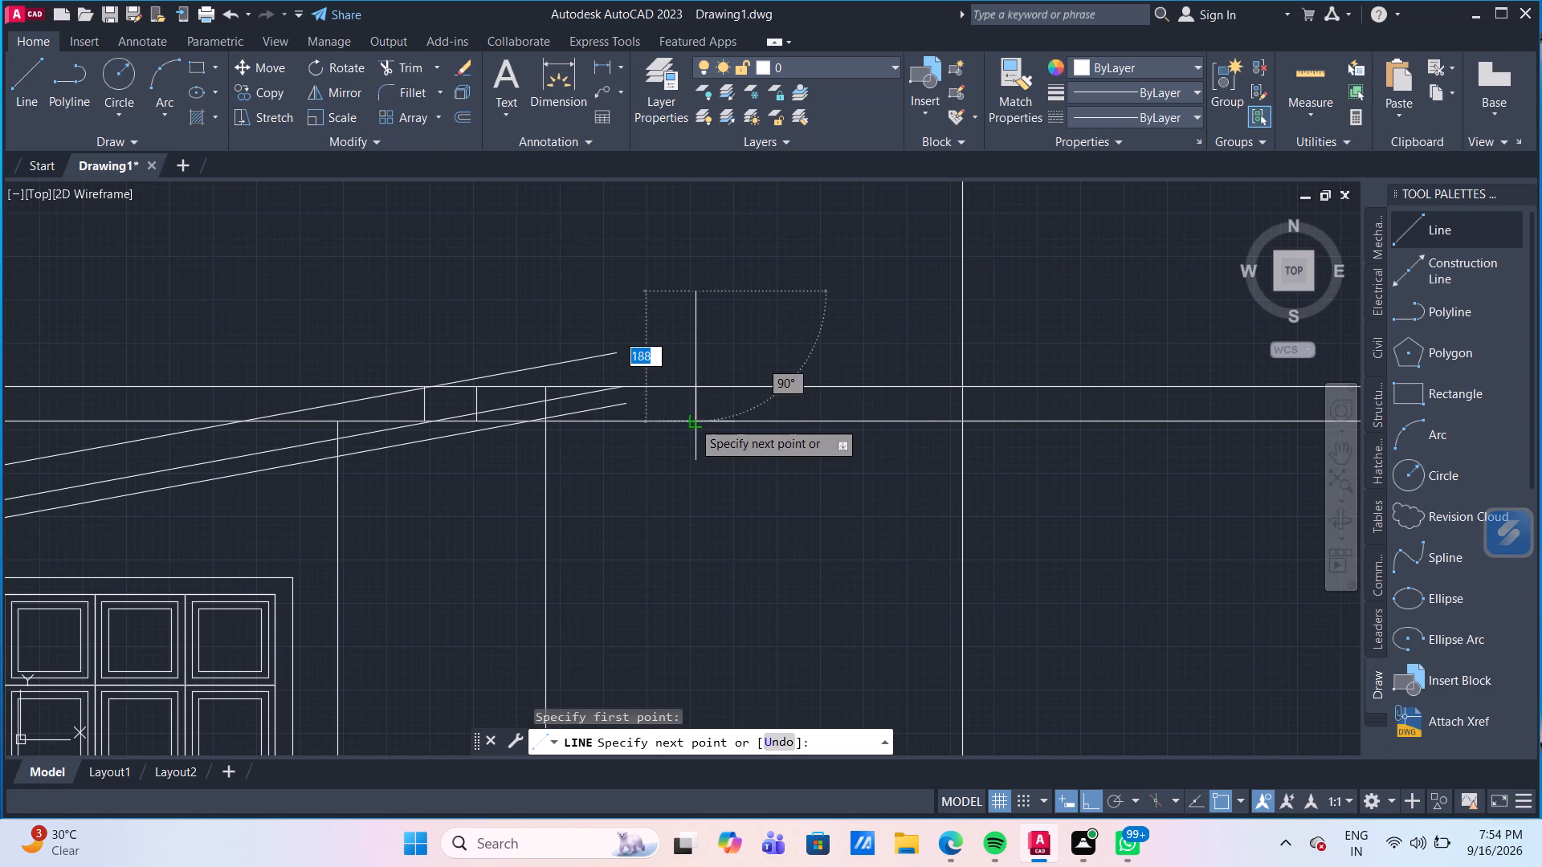
left_click(698, 421)
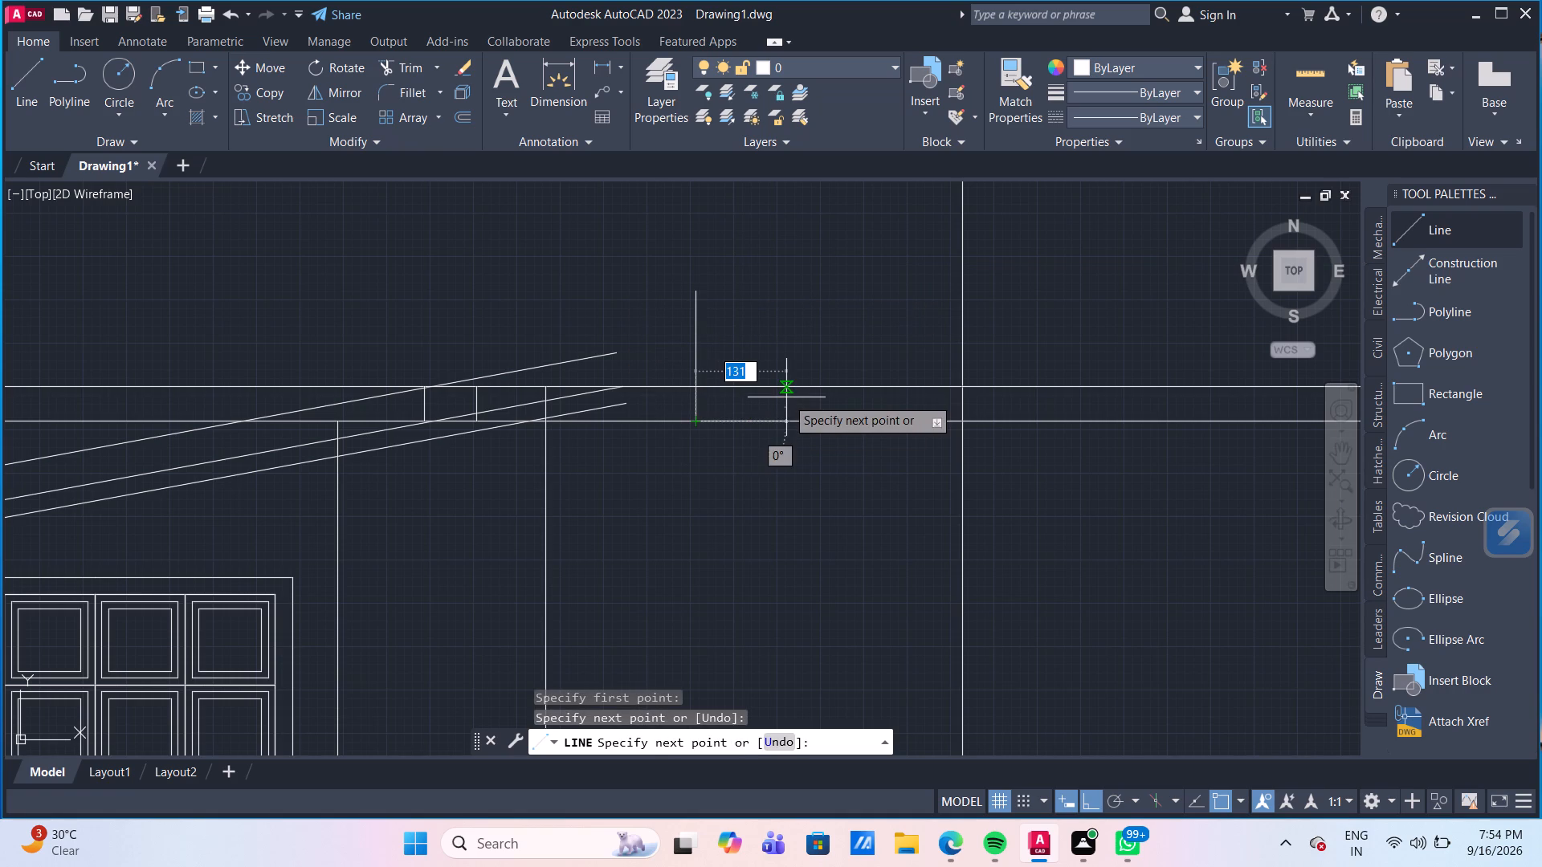
key("Escape")
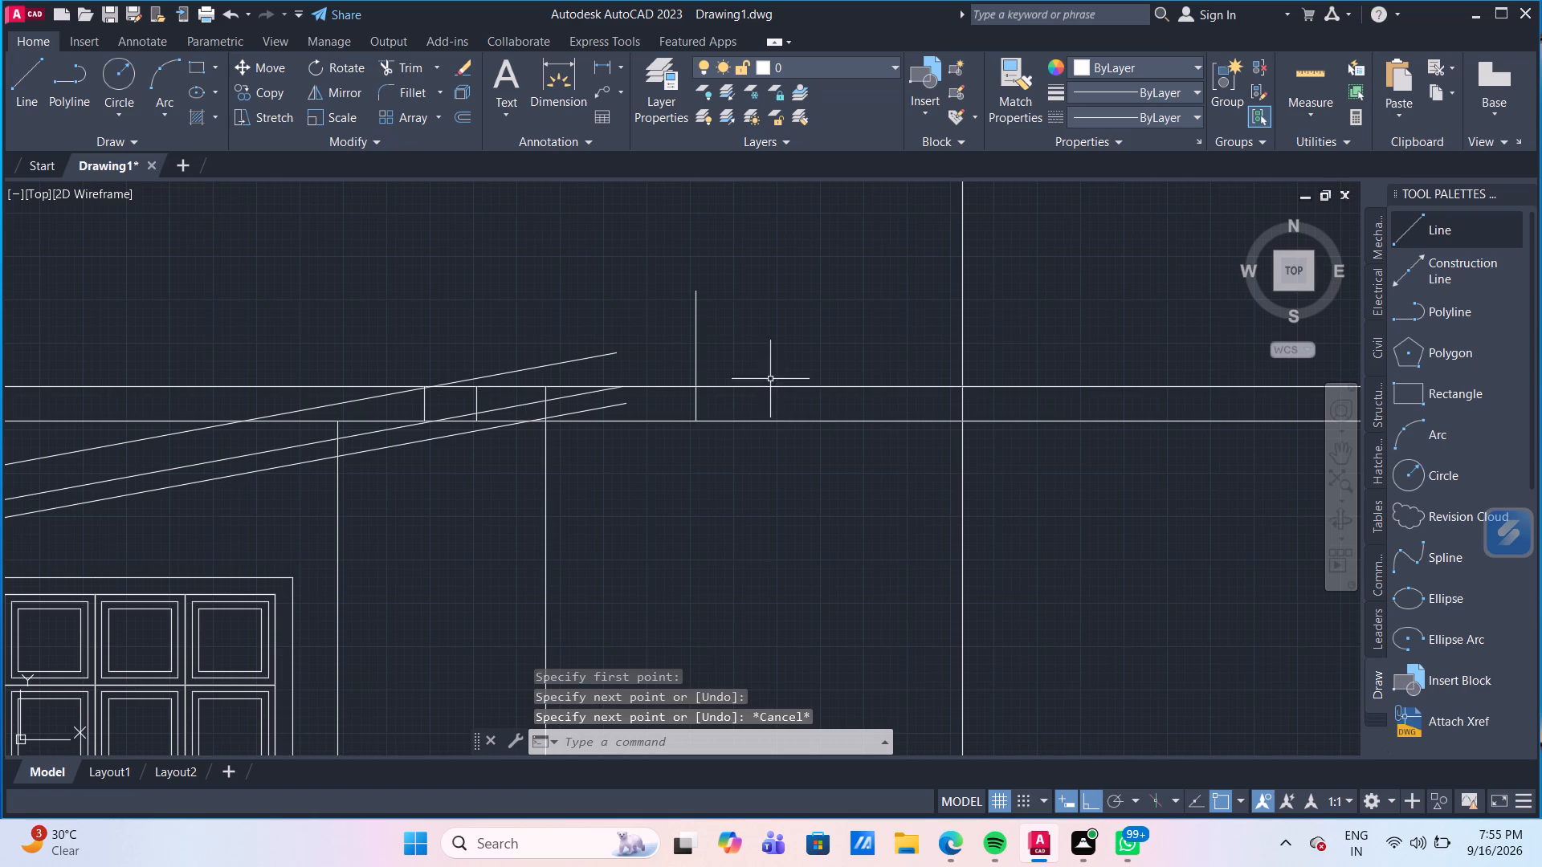
Extend the three sloping roof lines to the new short vertical line.
type("EX")
key("Return")
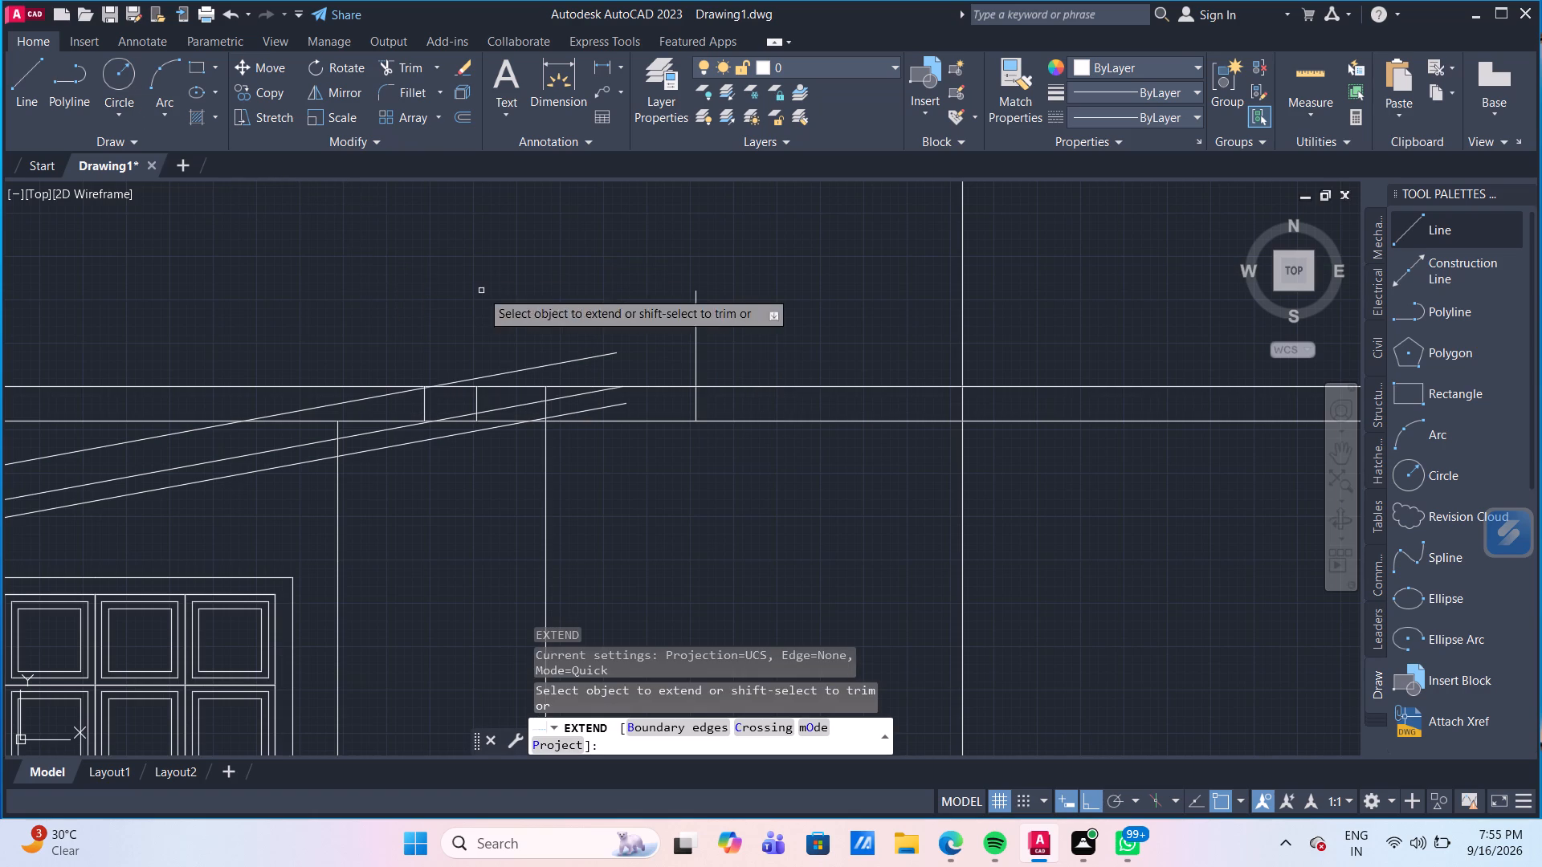
left_click(596, 357)
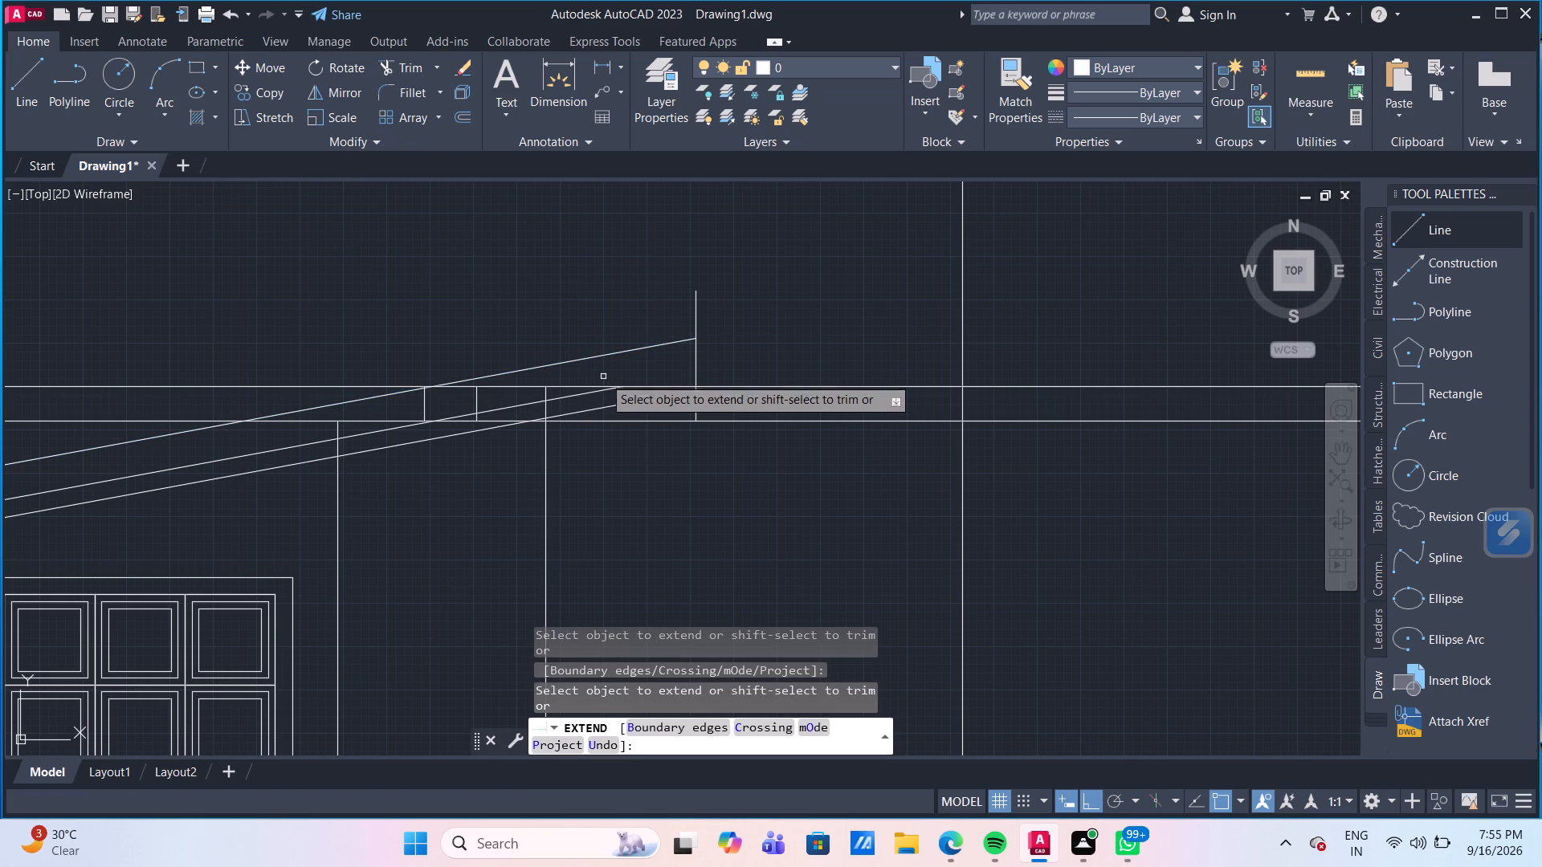
left_click(598, 392)
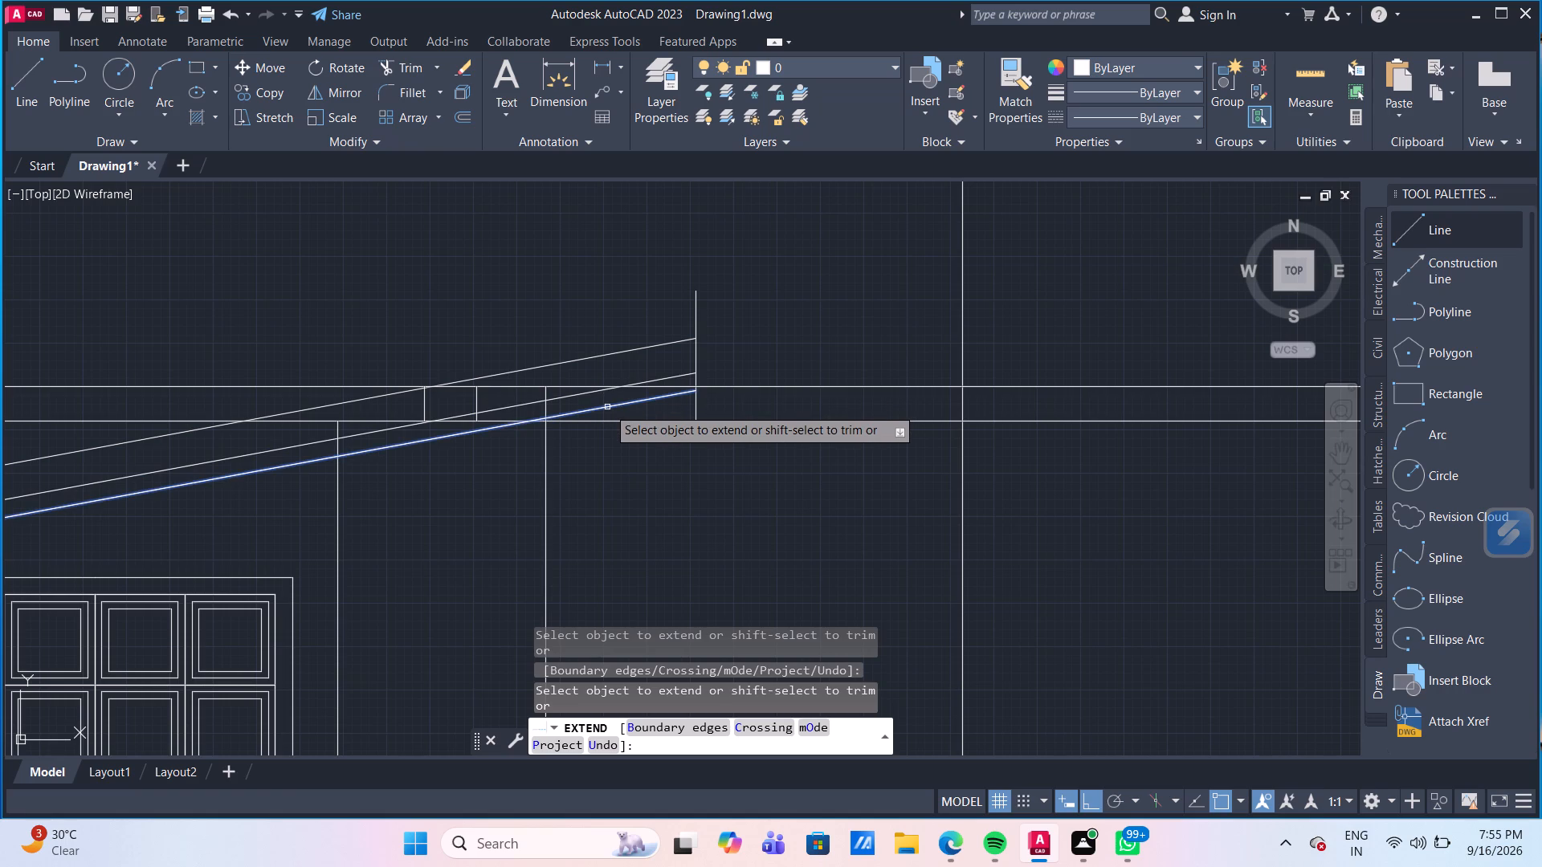
left_click(608, 408)
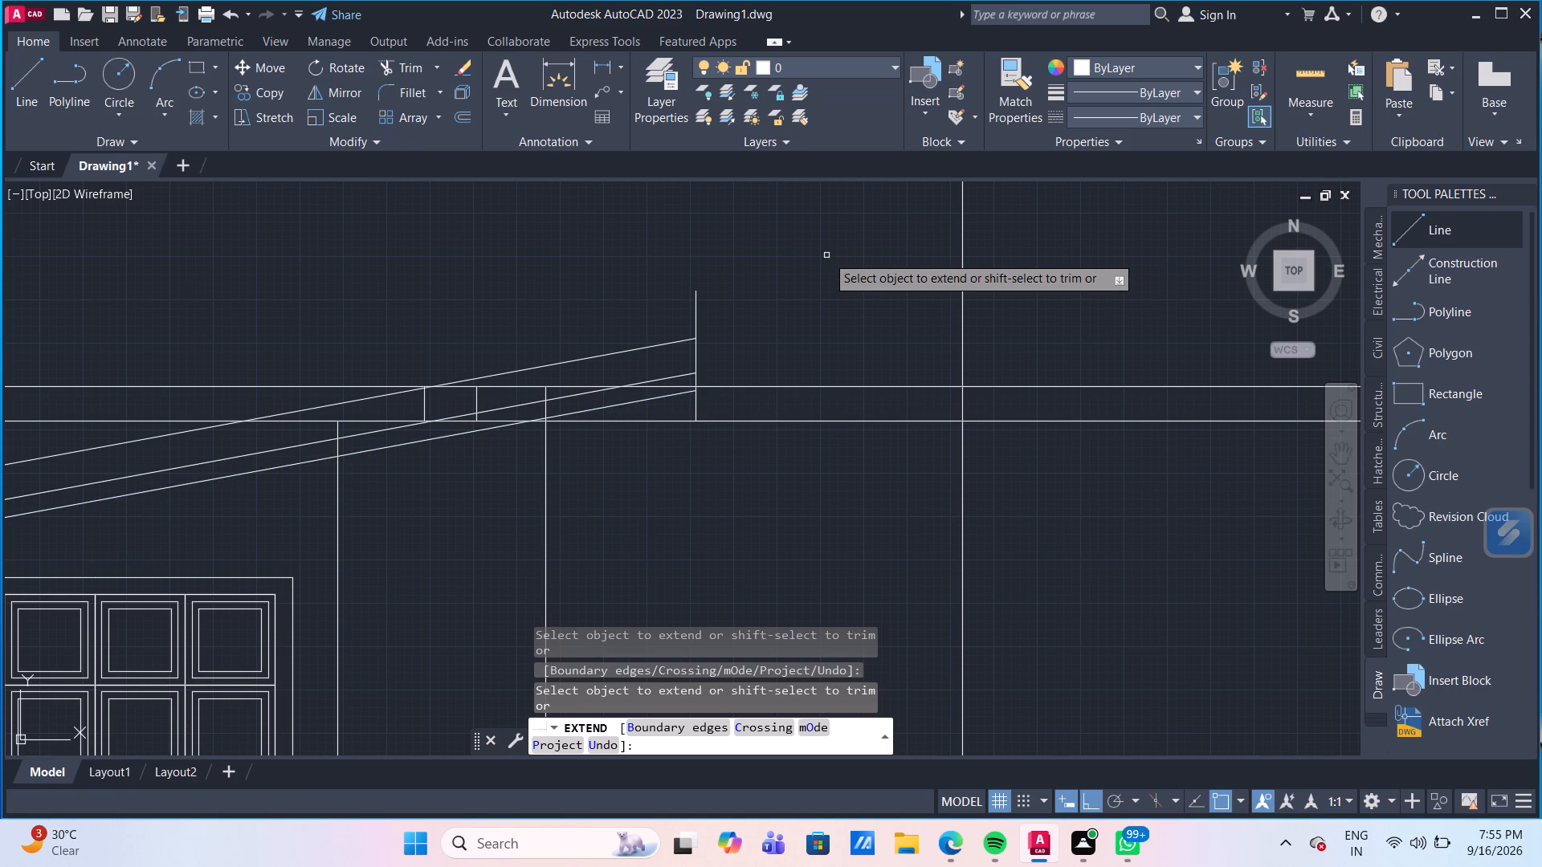
key("Escape")
Move the short vertical line horizontally about 111 at 180° so that it crosses the sloping roof lines.
scroll(826, 255, "down", 2)
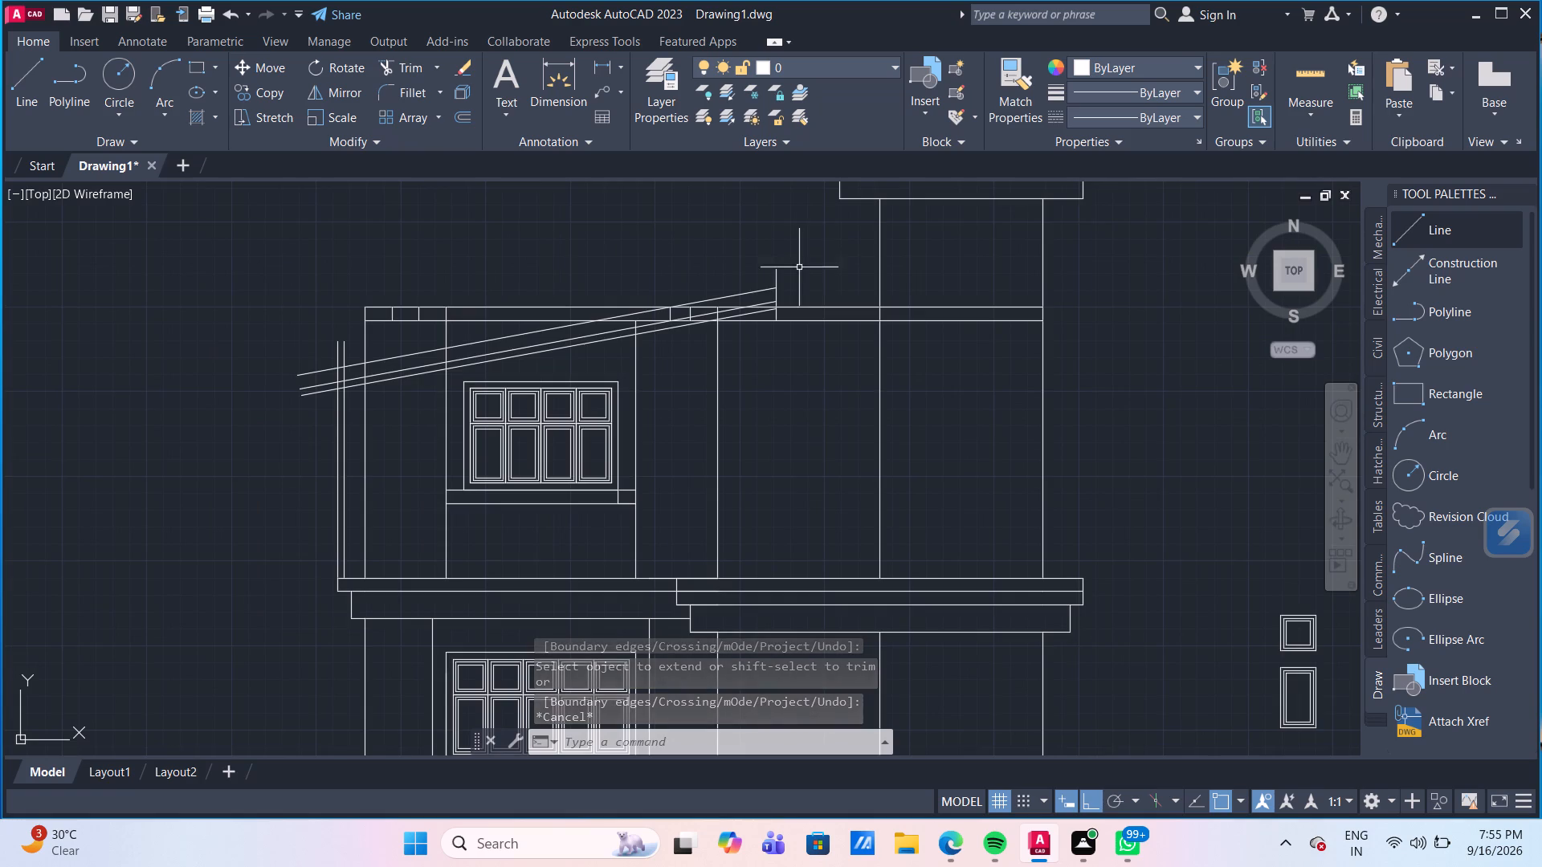
scroll(791, 291, "up", 3)
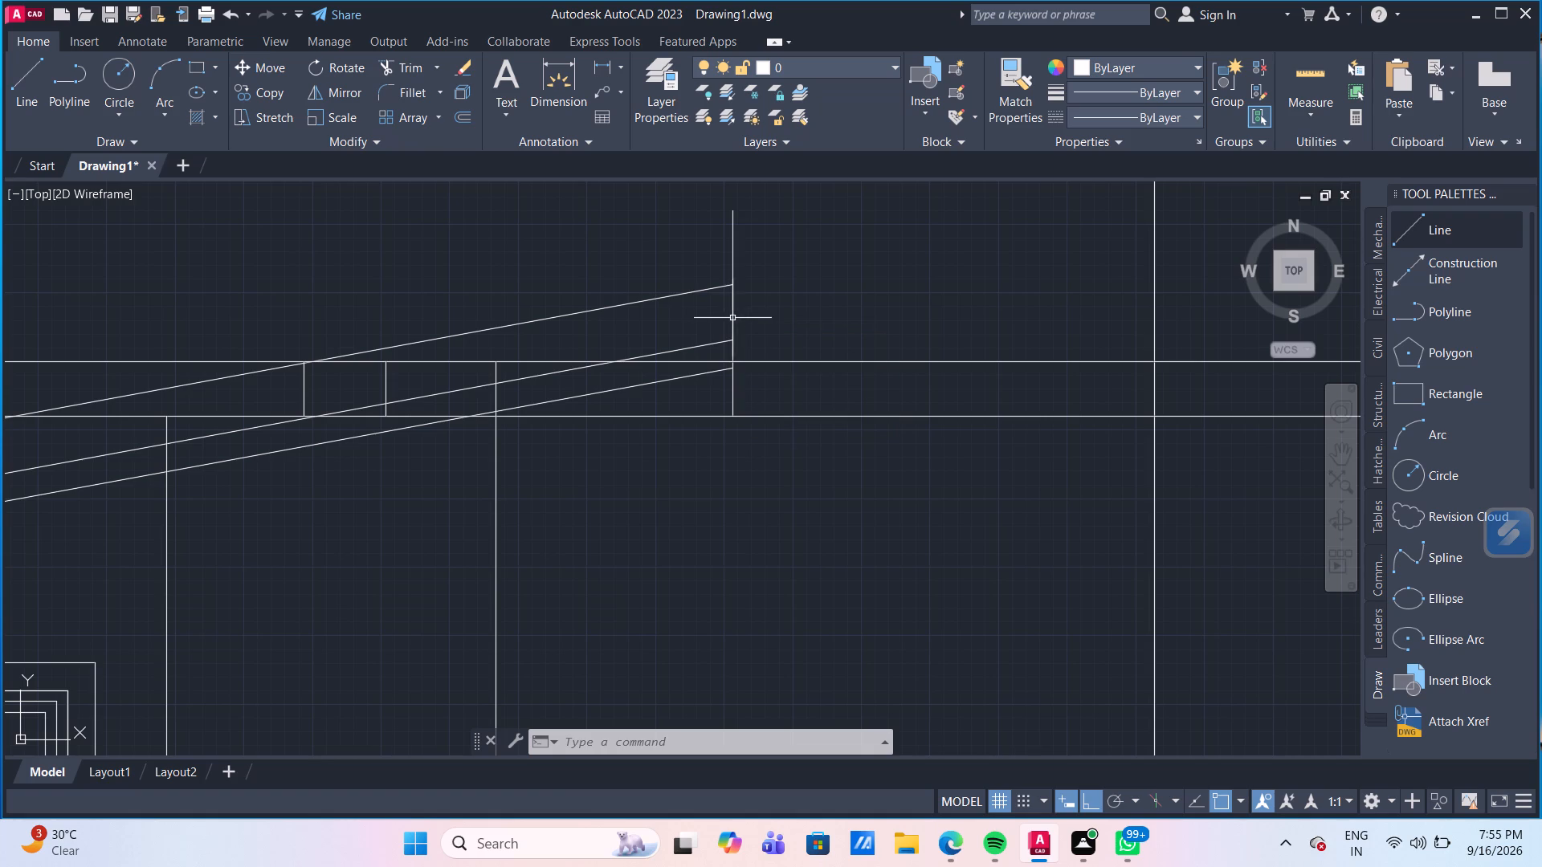
left_click(732, 318)
key("m")
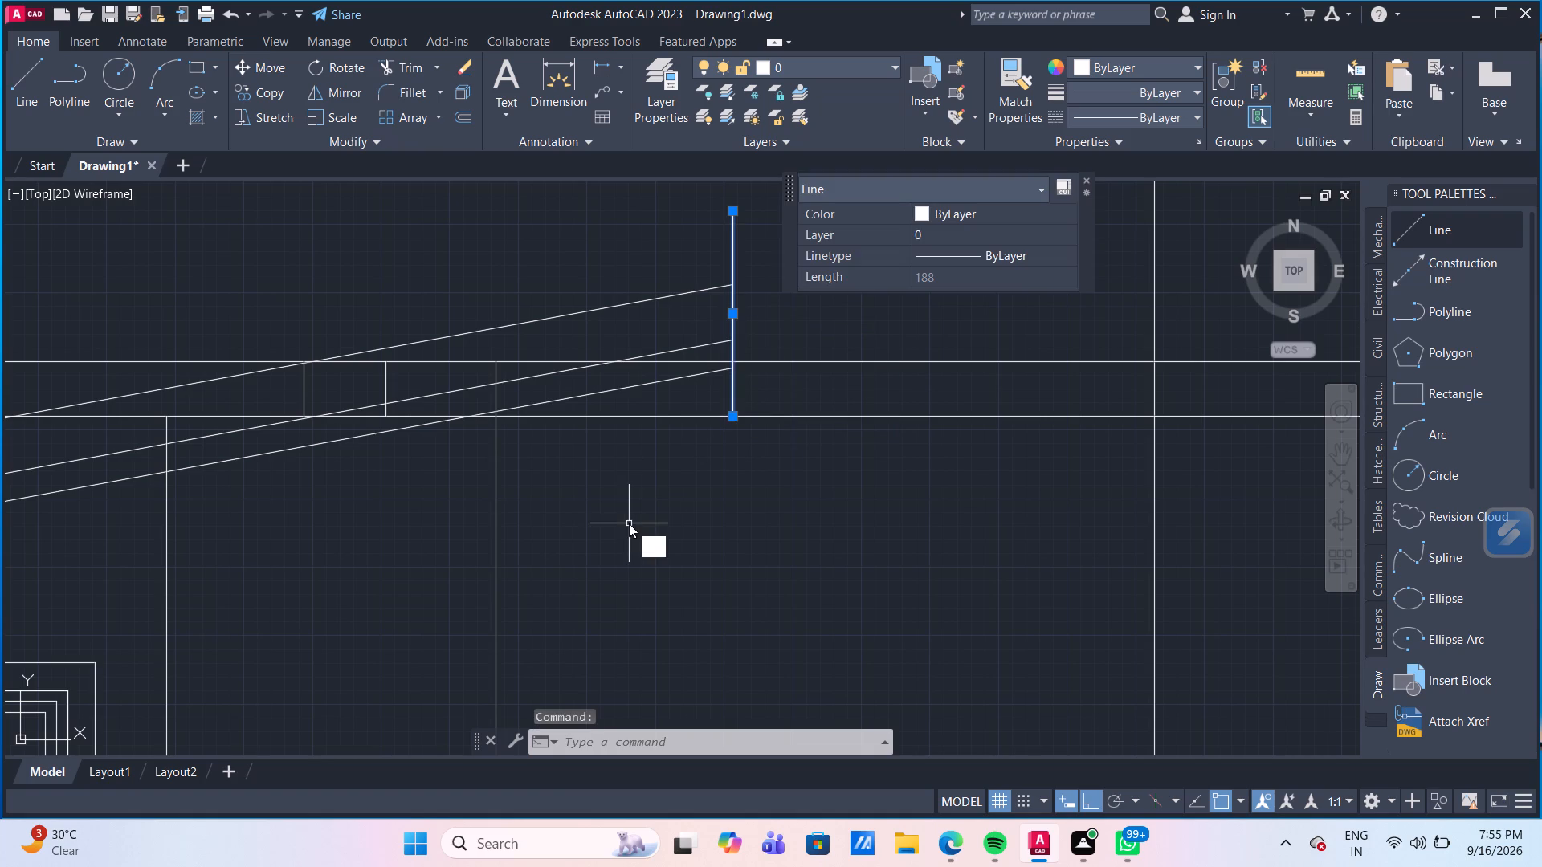
key("Return")
left_click(732, 413)
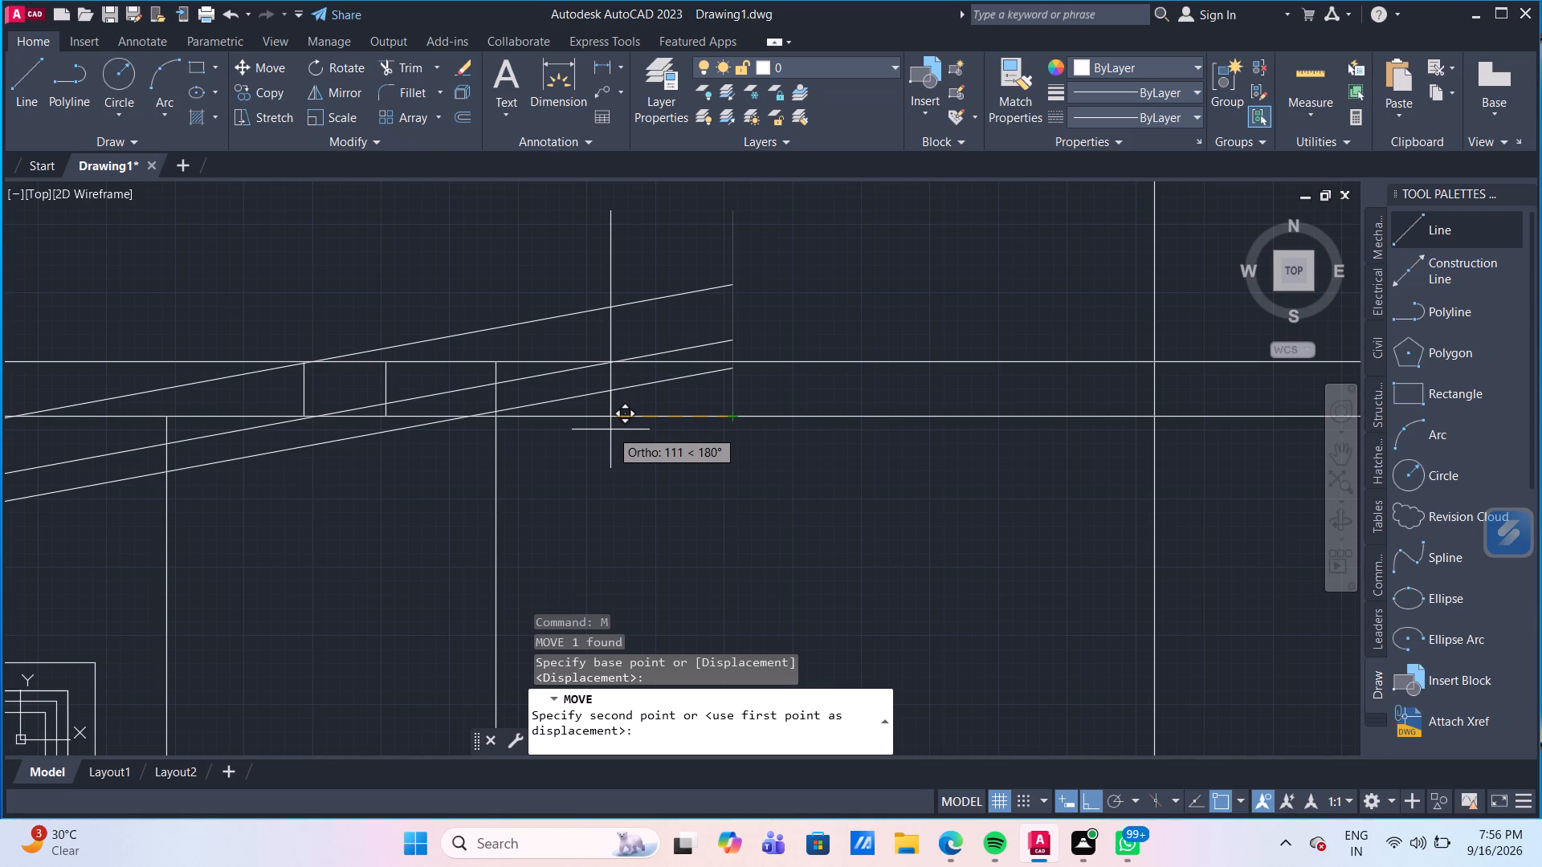
left_click(610, 429)
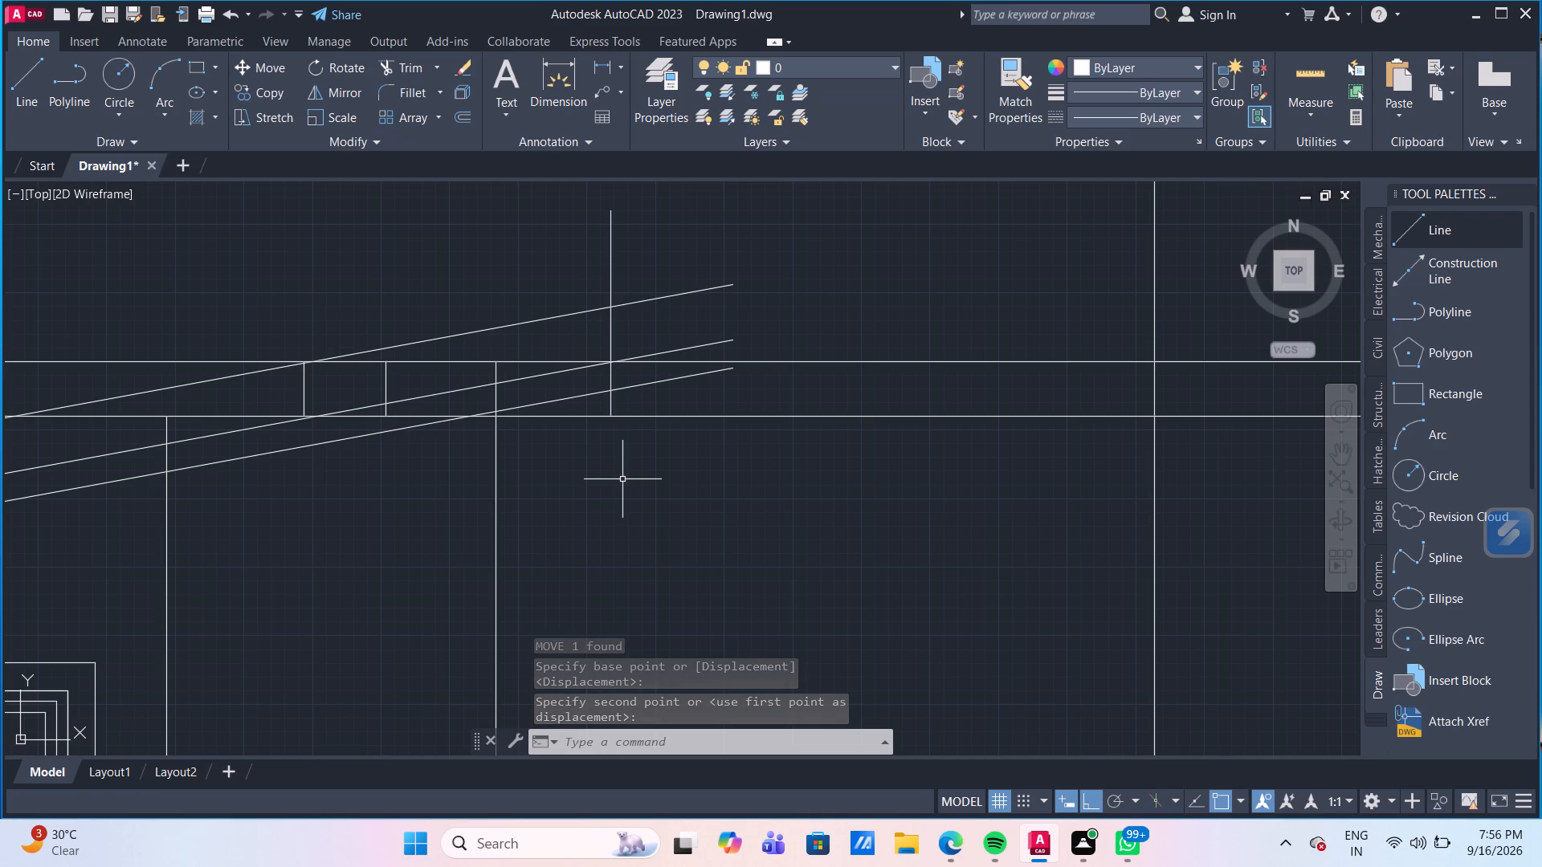
Offset the moved short vertical line by 25 towards the window side, using the Through option.
key("o")
key("Return")
key("Return")
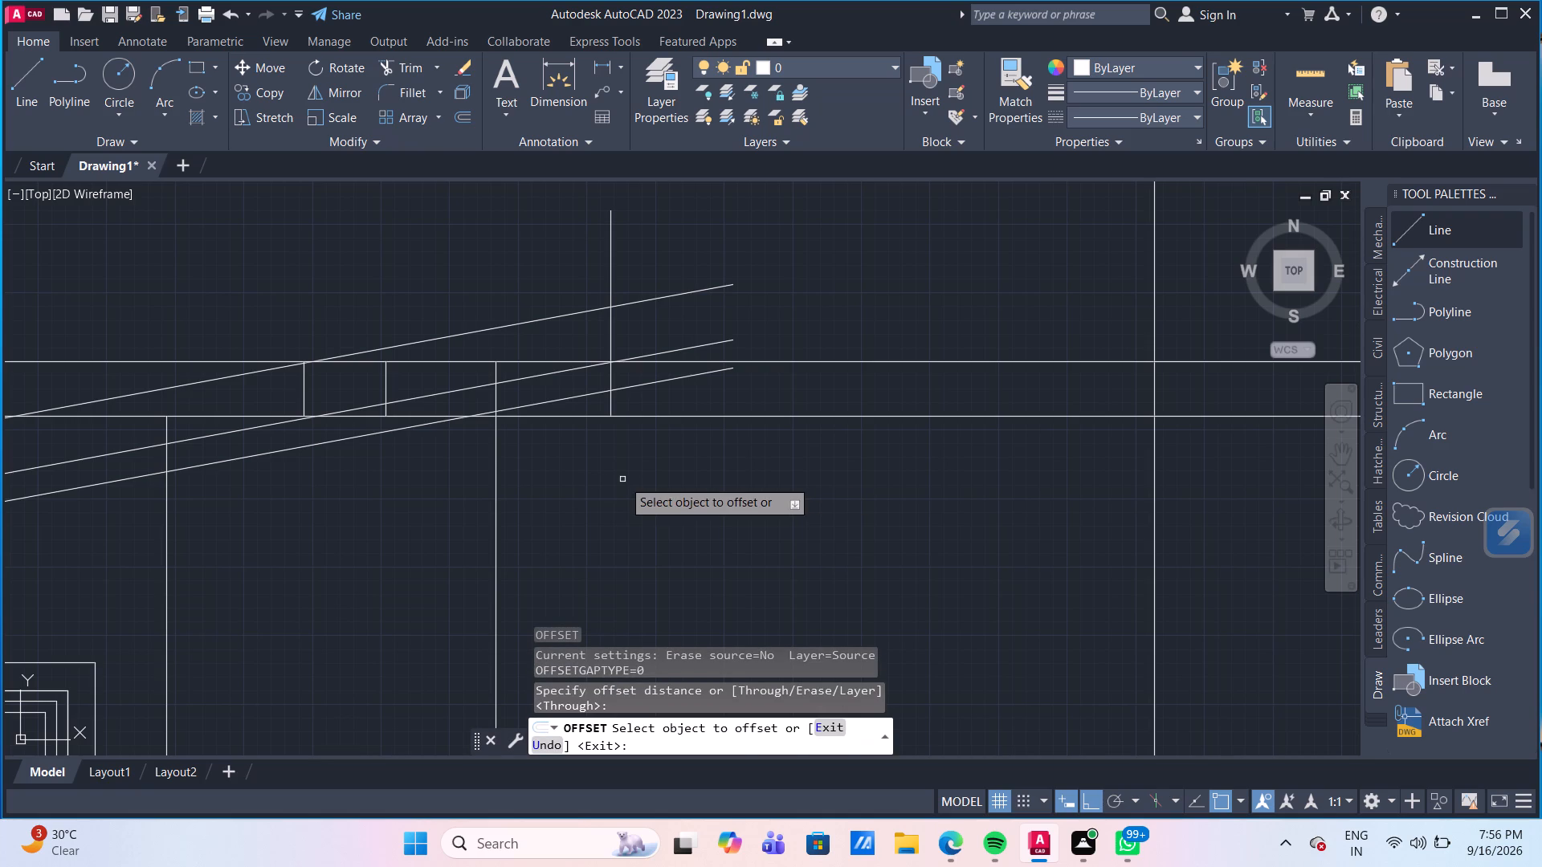
left_click(612, 380)
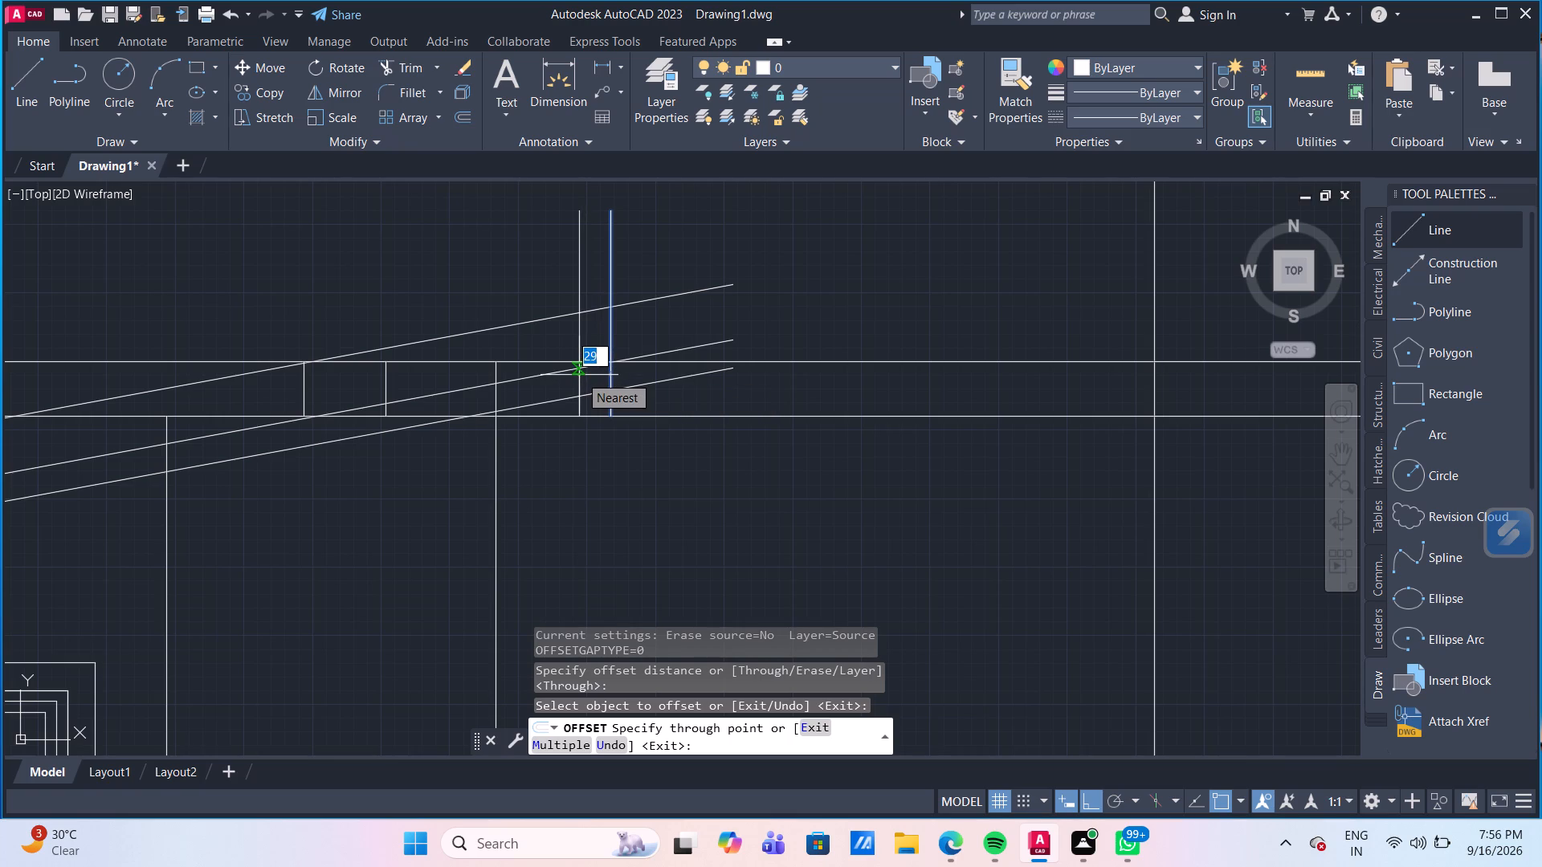
type("25")
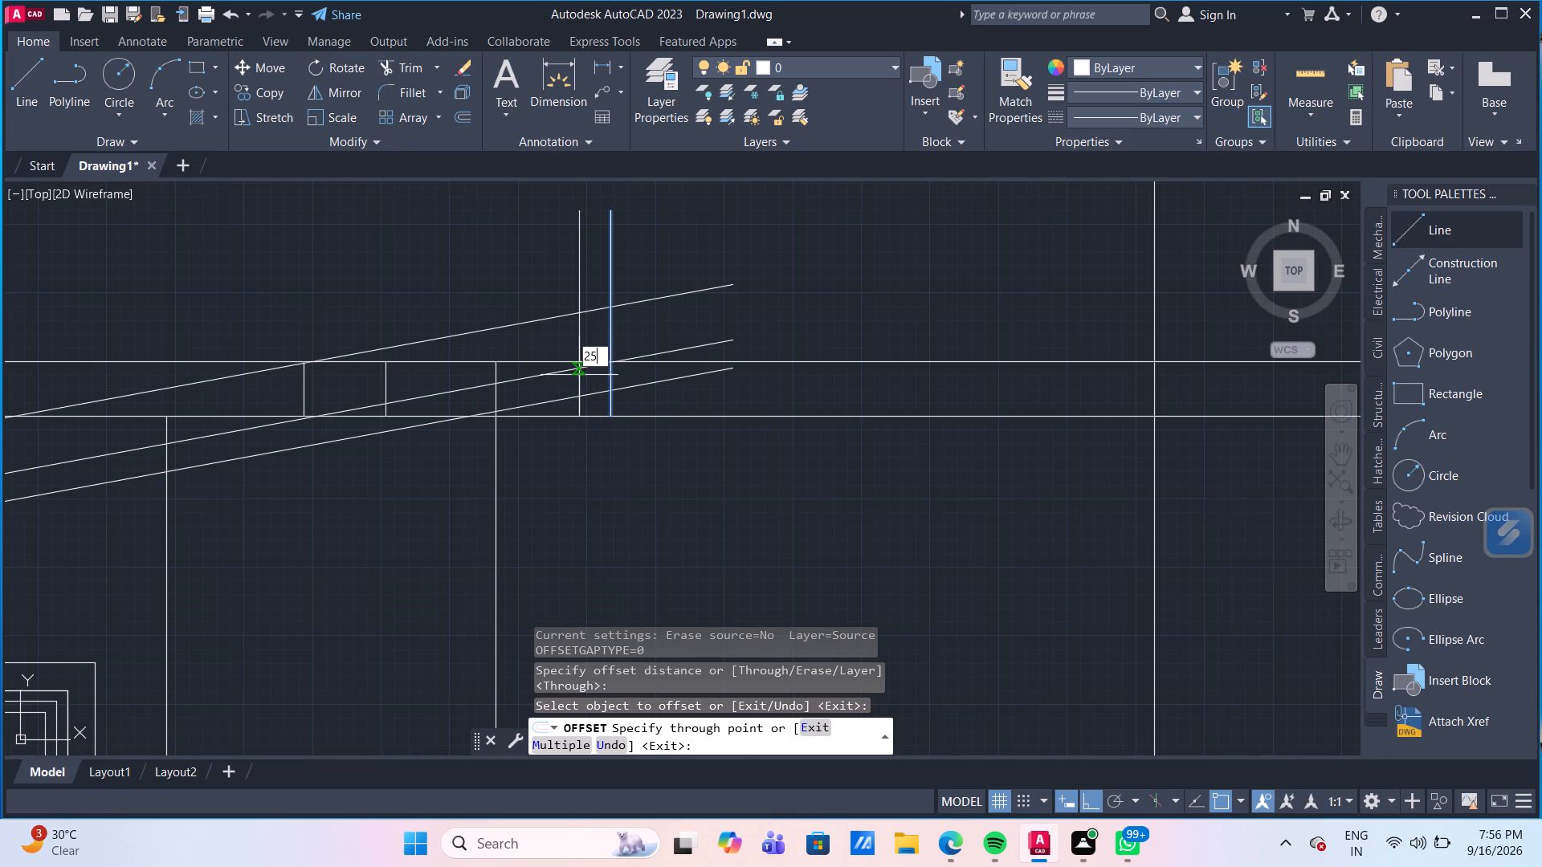
key("Return")
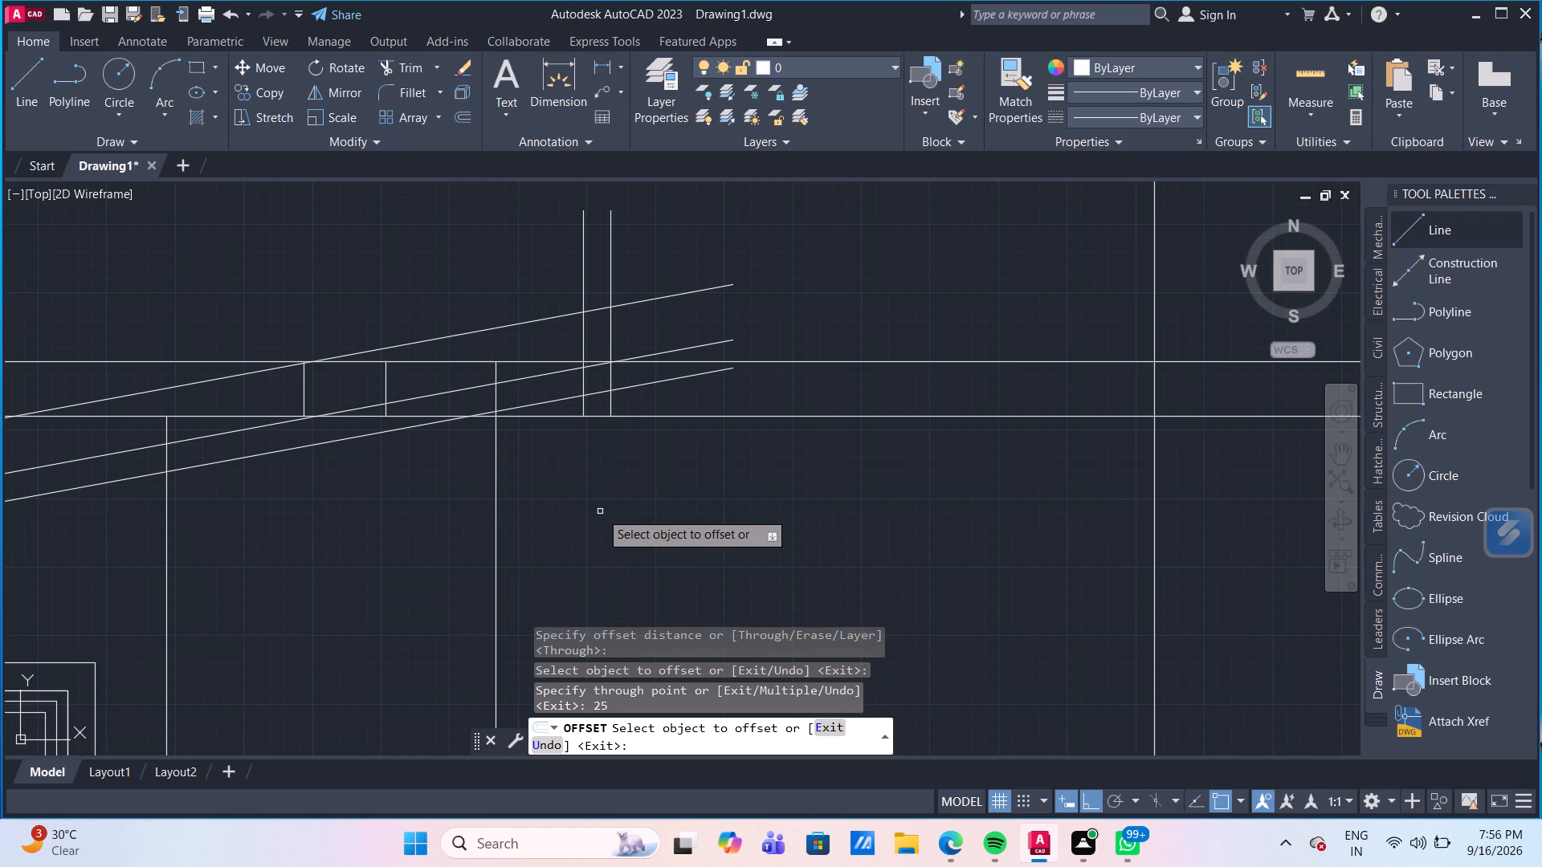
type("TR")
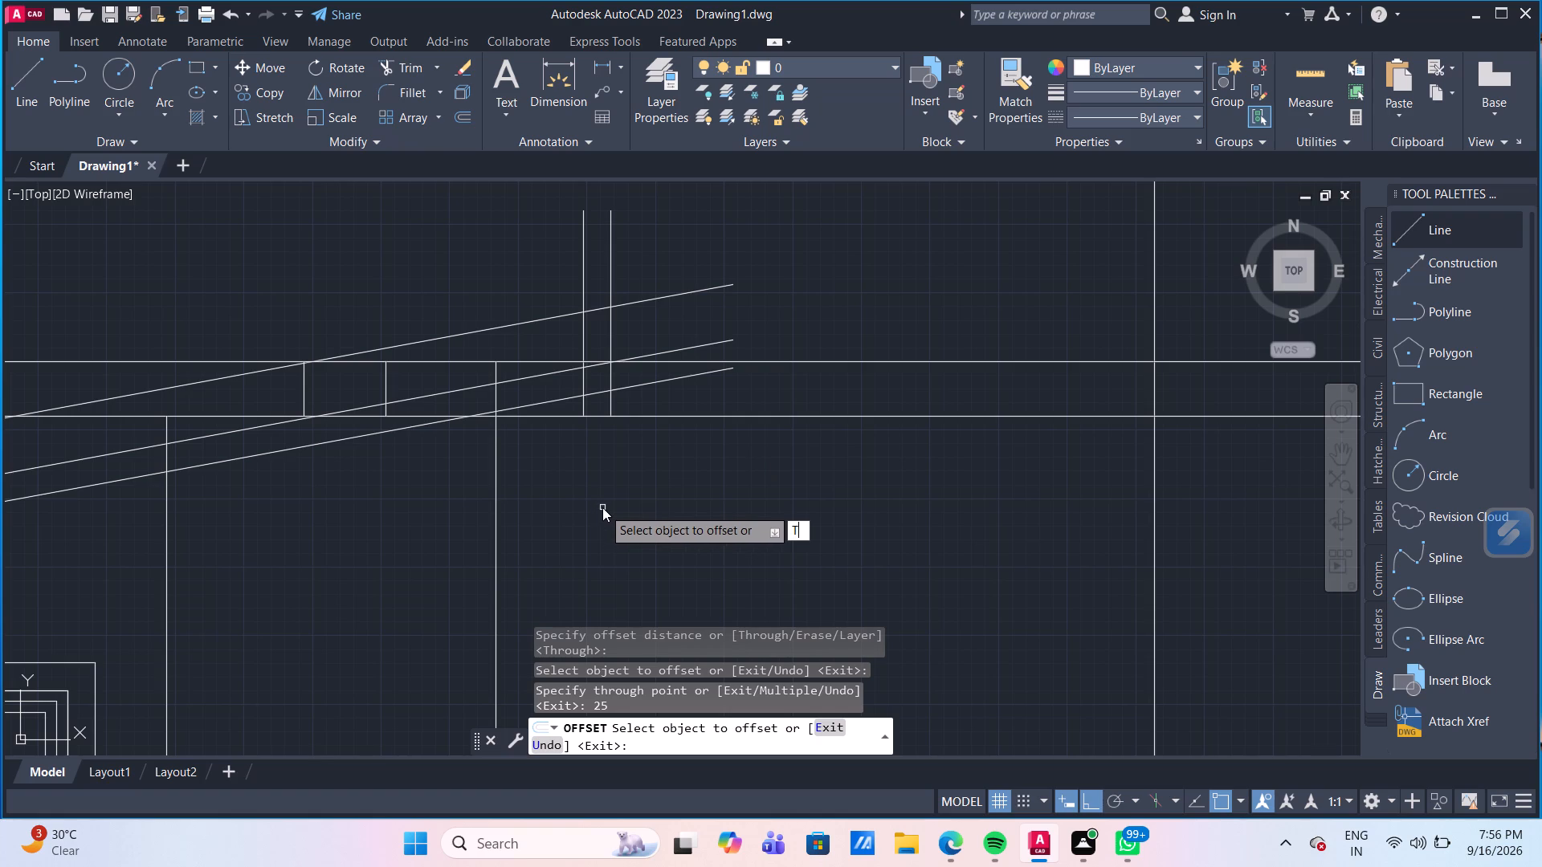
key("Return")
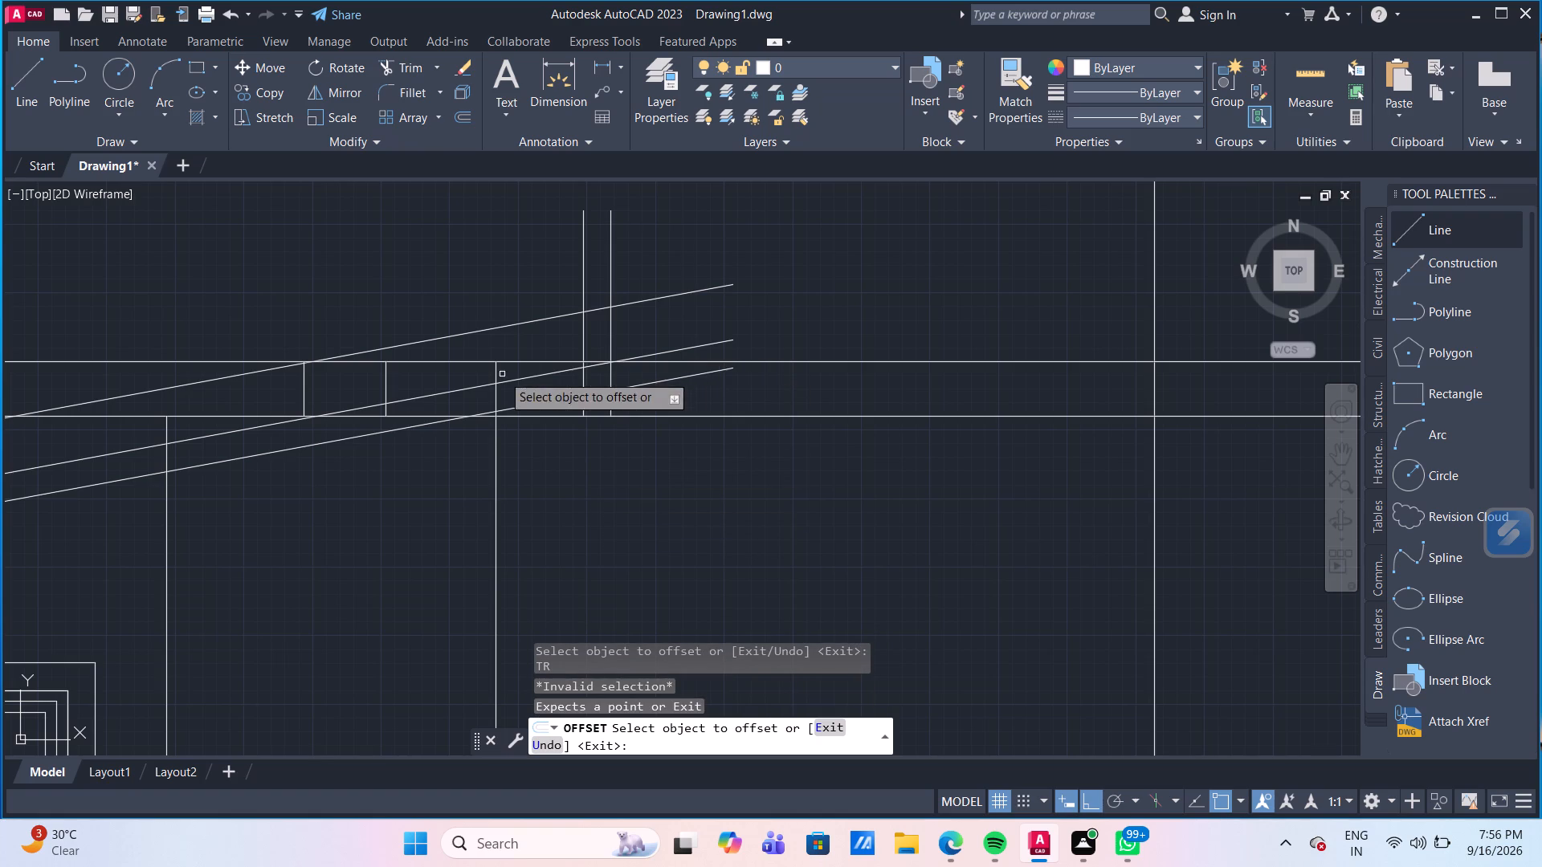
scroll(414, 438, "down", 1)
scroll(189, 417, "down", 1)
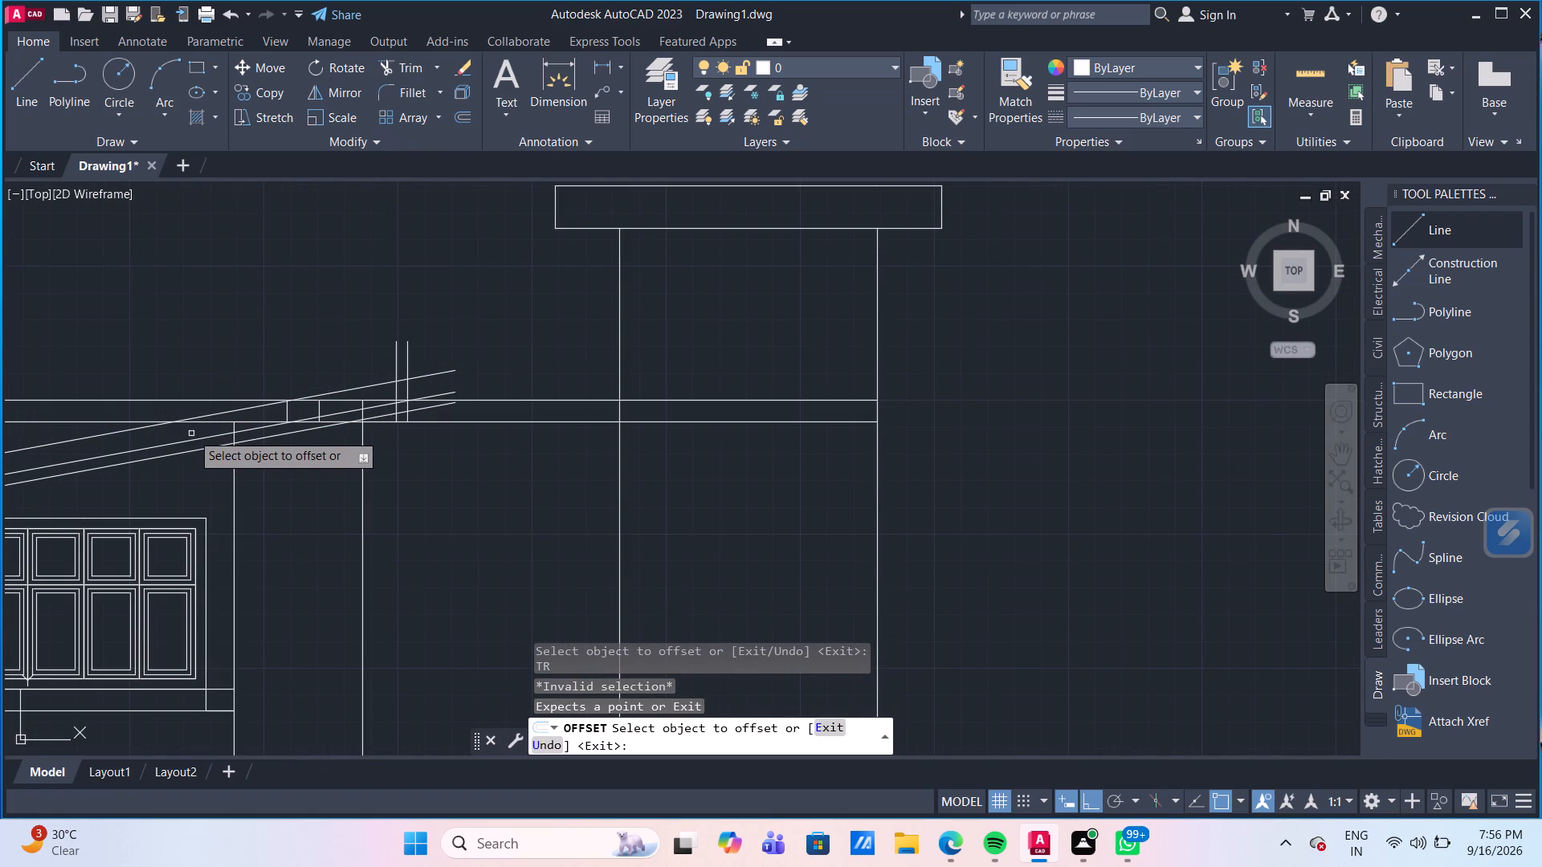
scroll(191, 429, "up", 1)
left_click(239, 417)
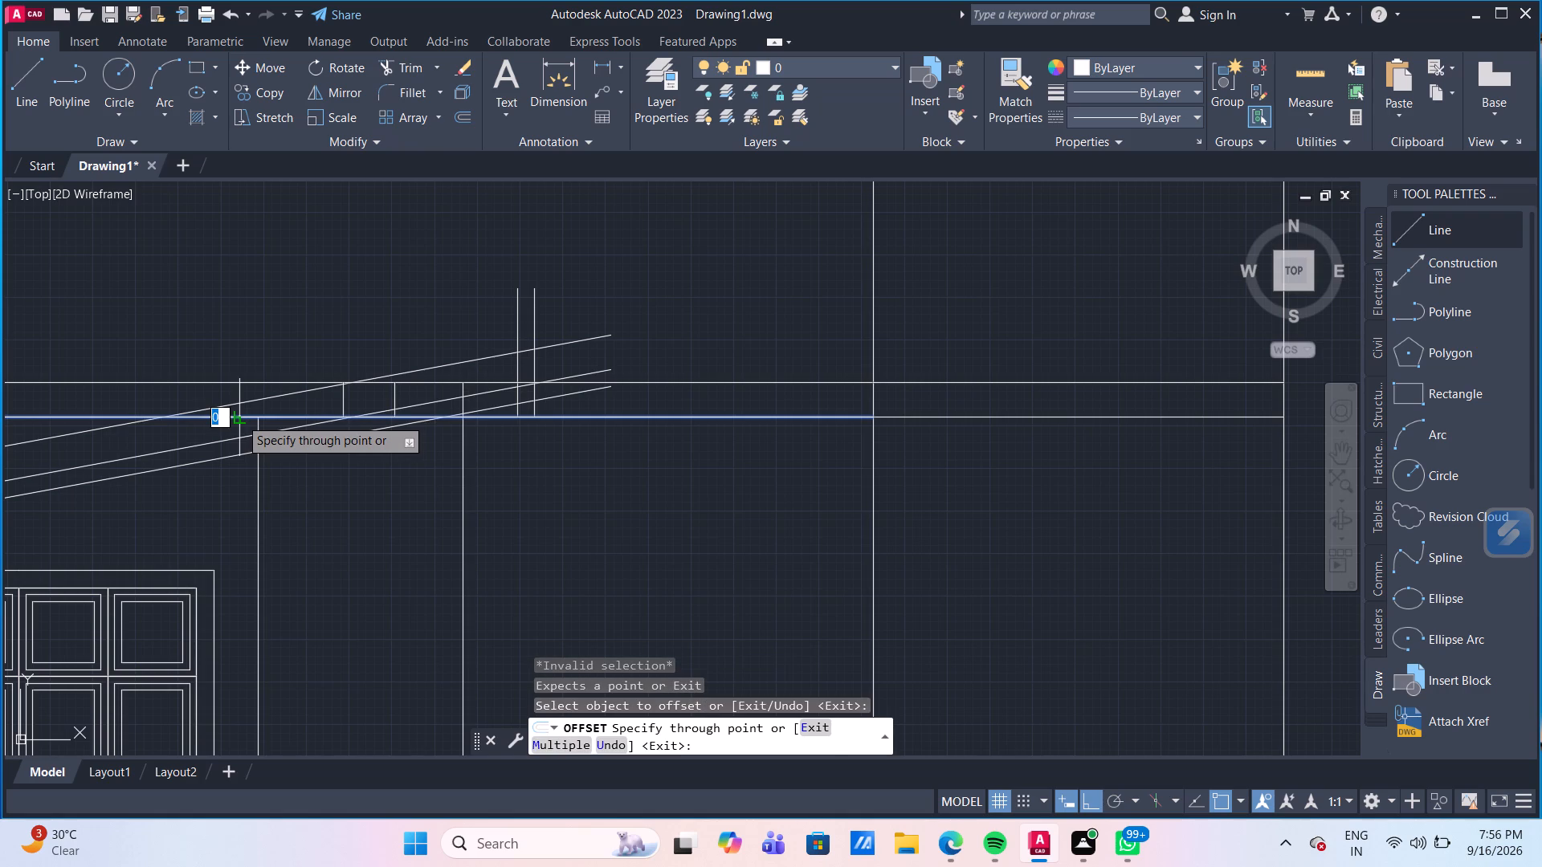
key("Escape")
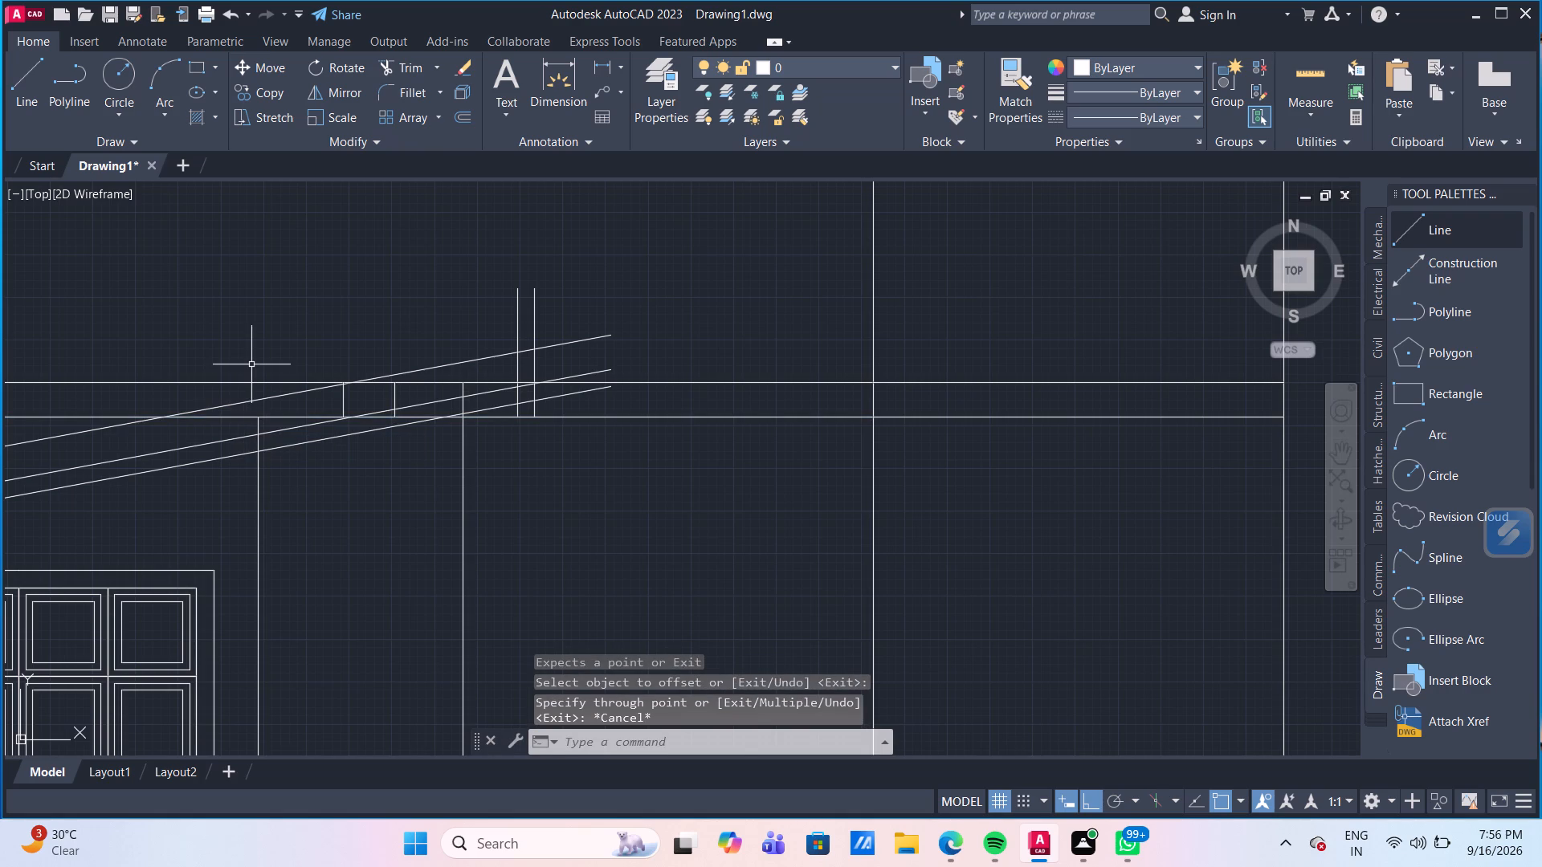
Trim away the slab edges, wall lines and short vertical lines lying between the upper and middle sloping roof lines.
type("TR")
key("Return")
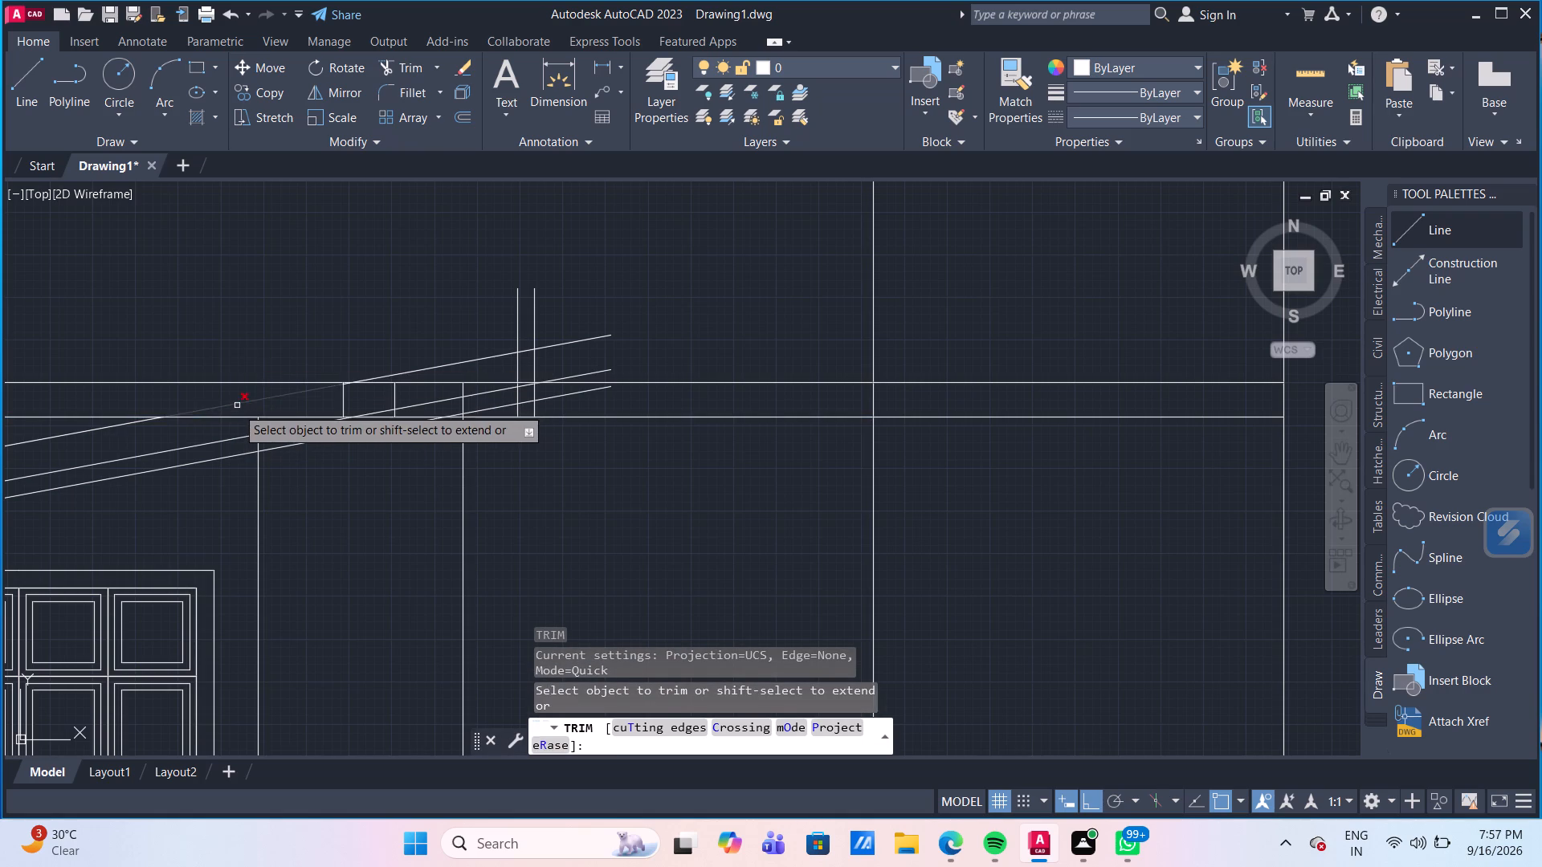
left_click(238, 417)
left_click(267, 418)
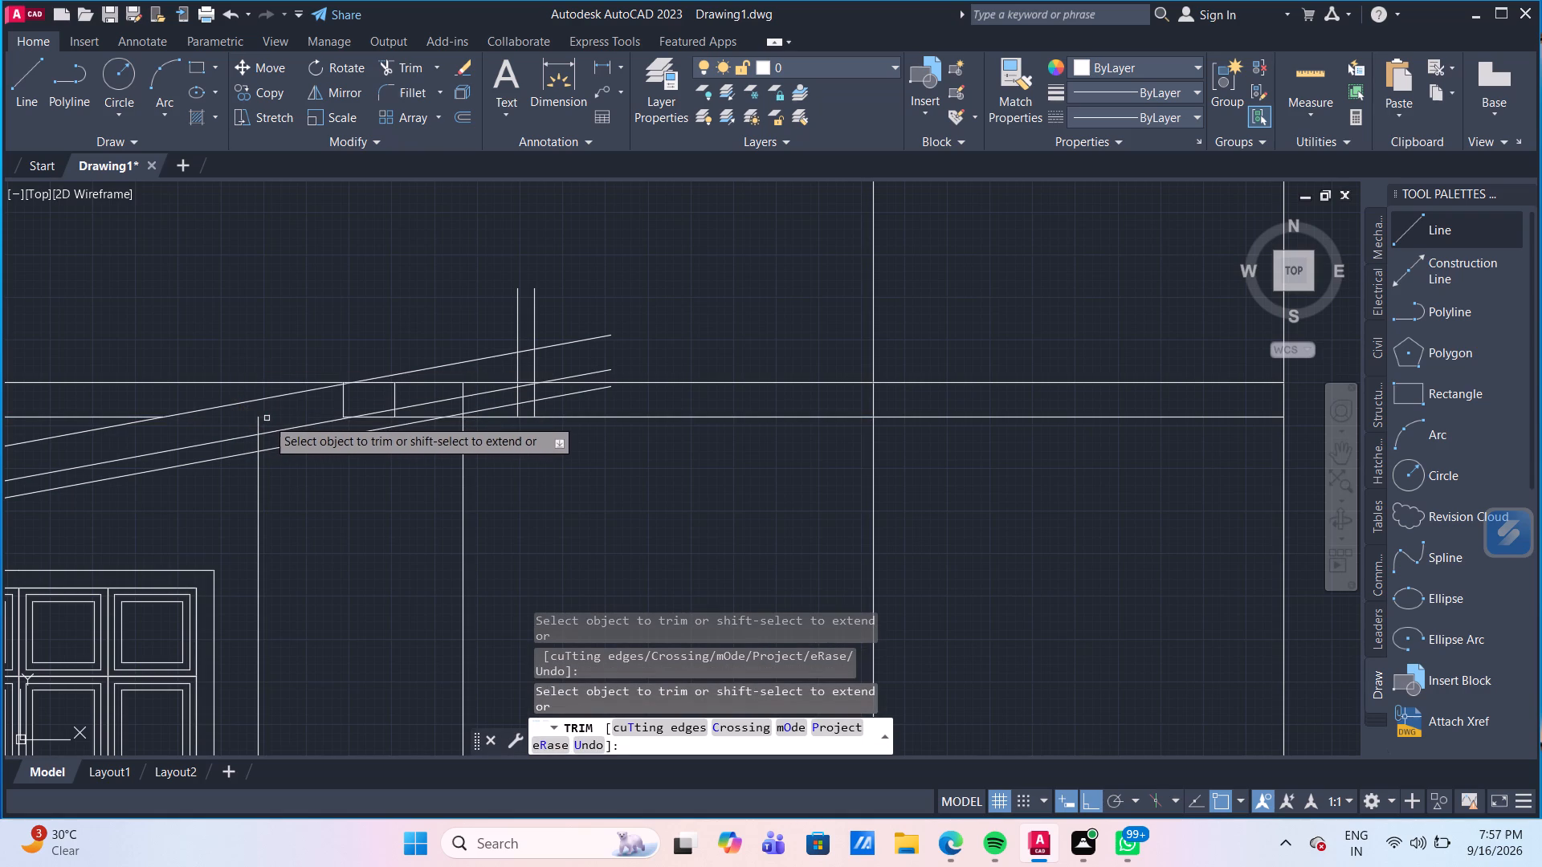
left_click(259, 421)
left_click(321, 409)
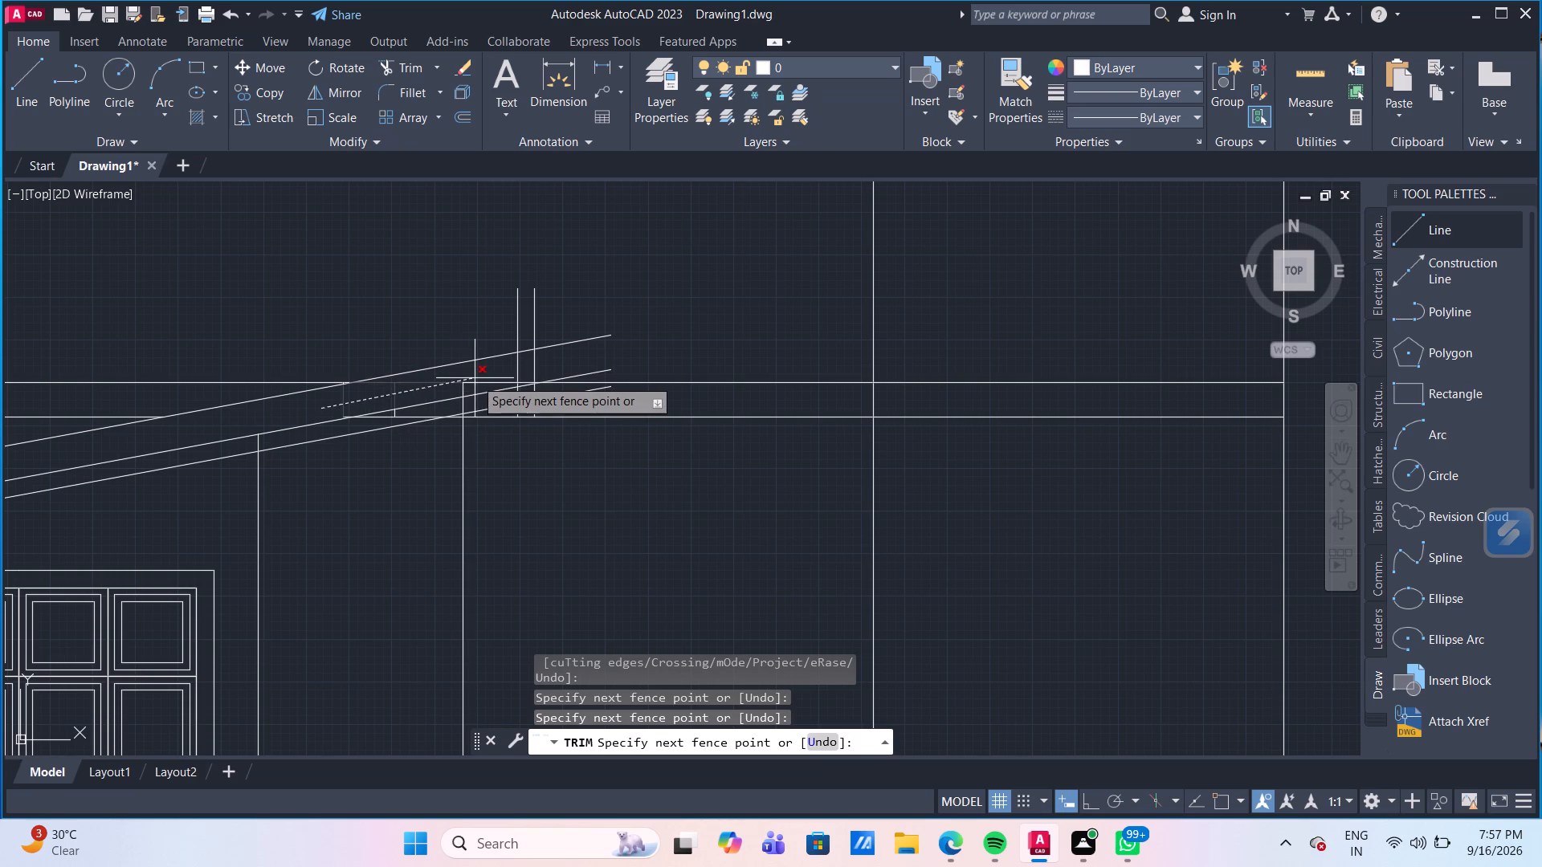
left_click(485, 373)
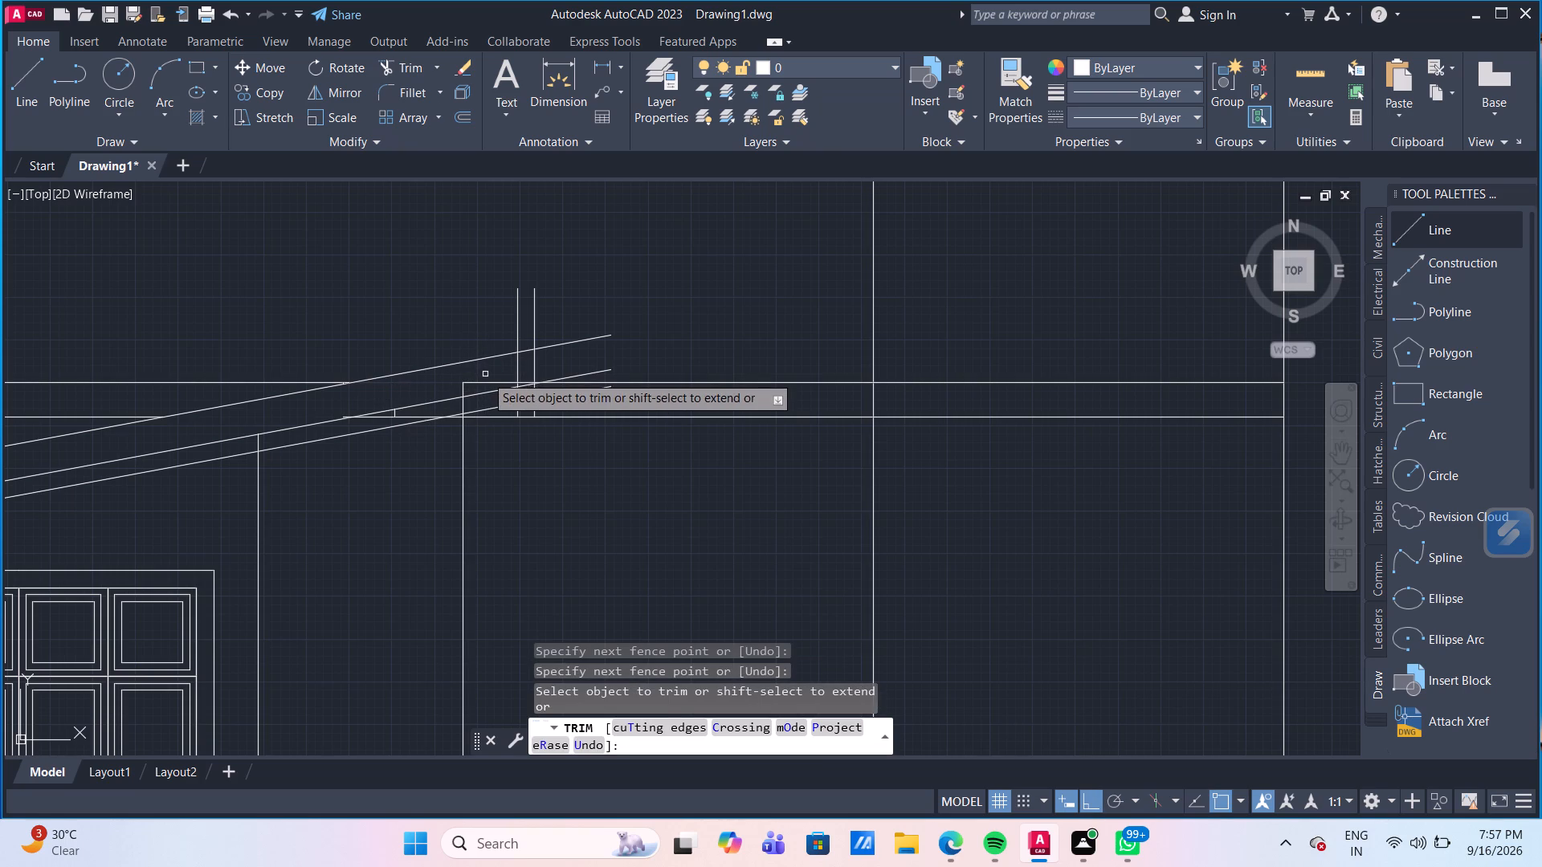
left_click(479, 381)
left_click(465, 387)
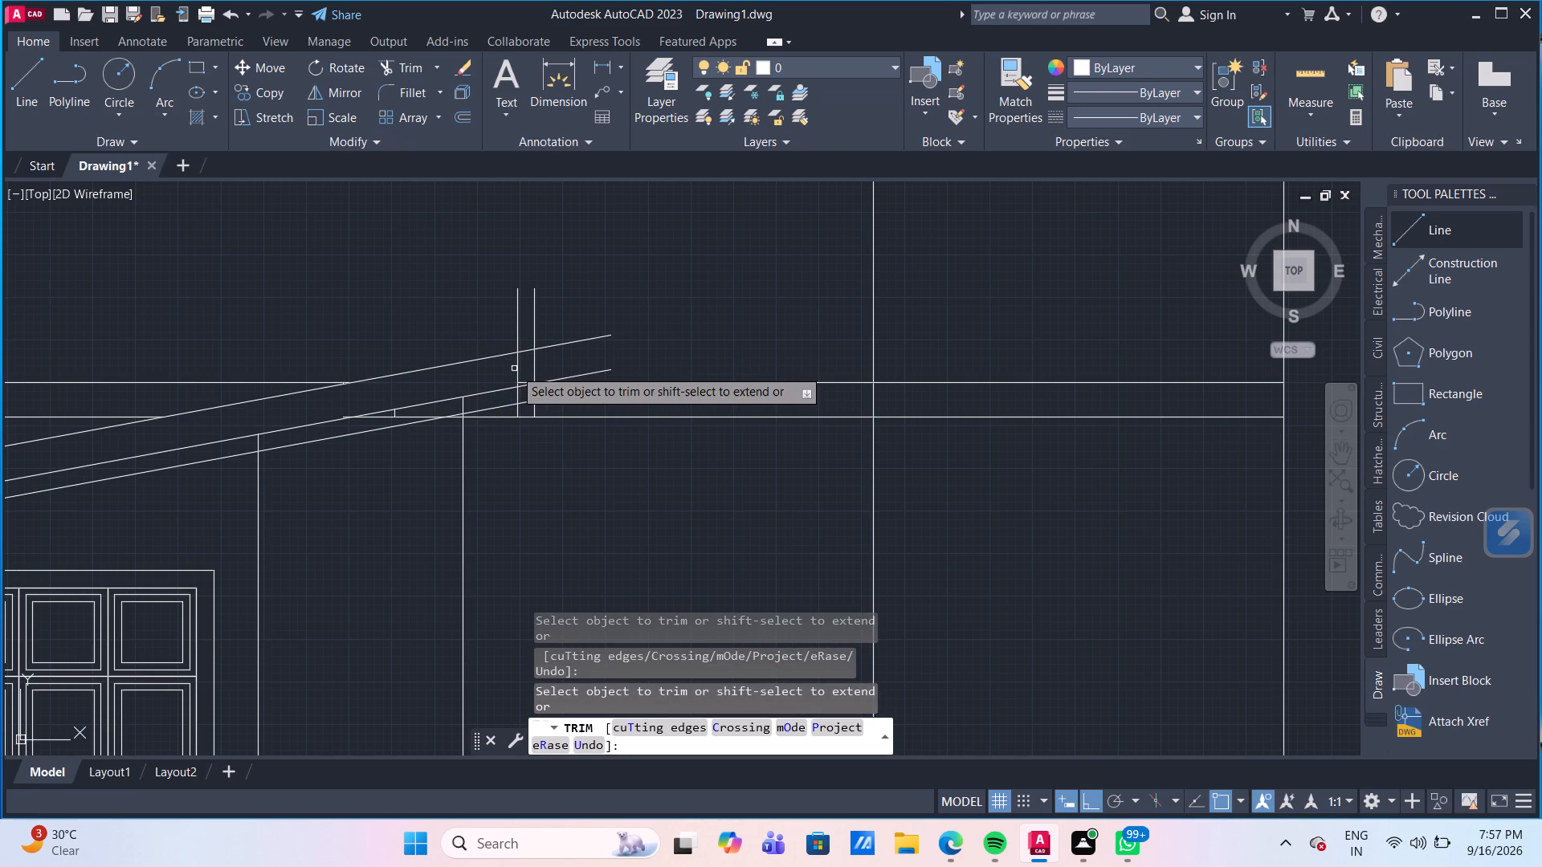
left_click(515, 369)
scroll(516, 371, "up", 2)
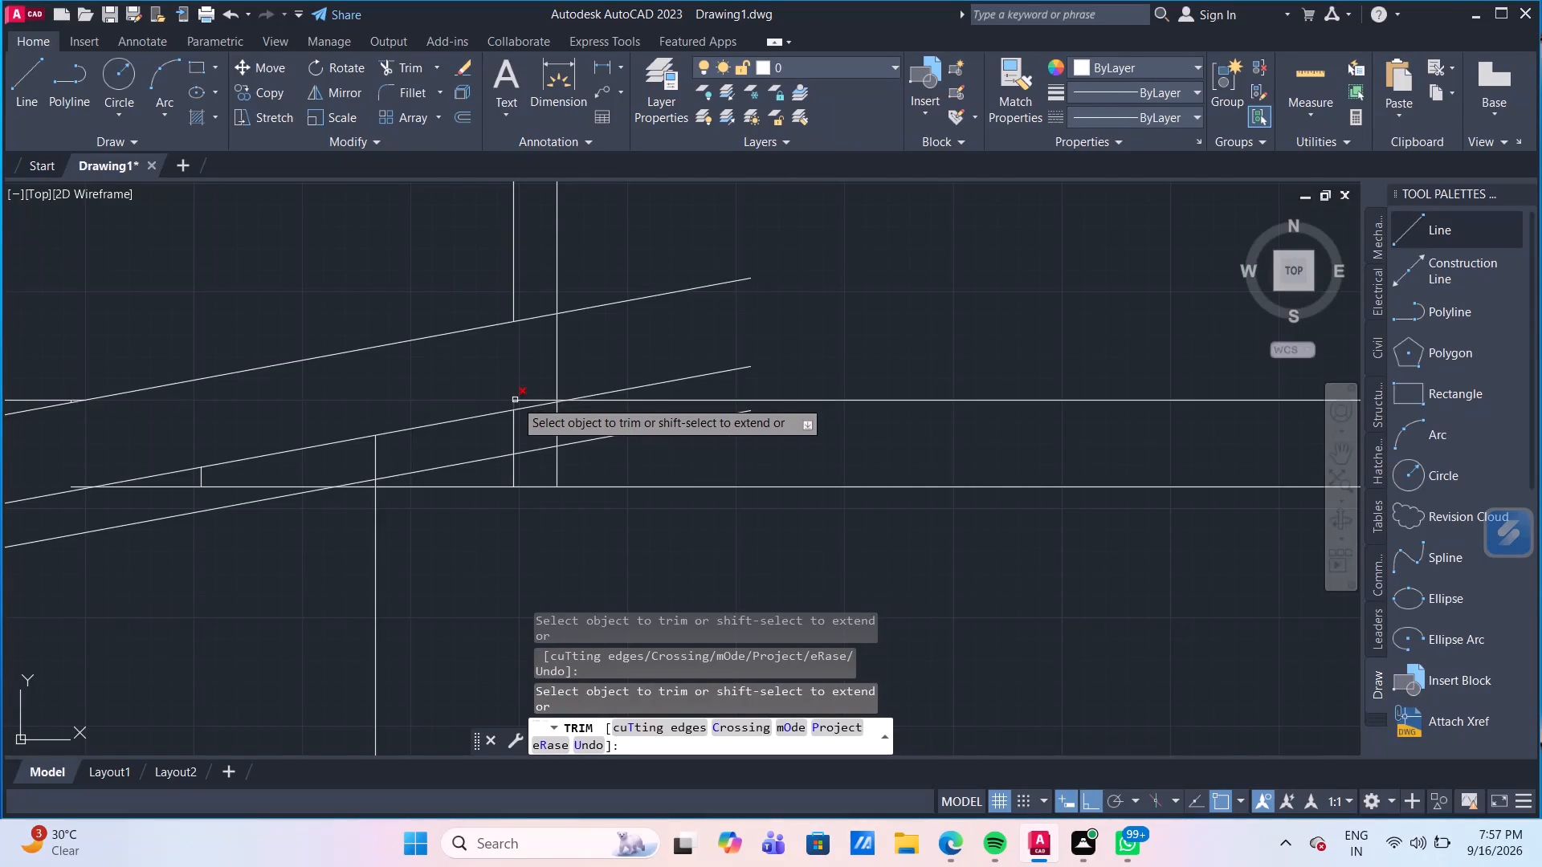
left_click(515, 400)
left_click(521, 399)
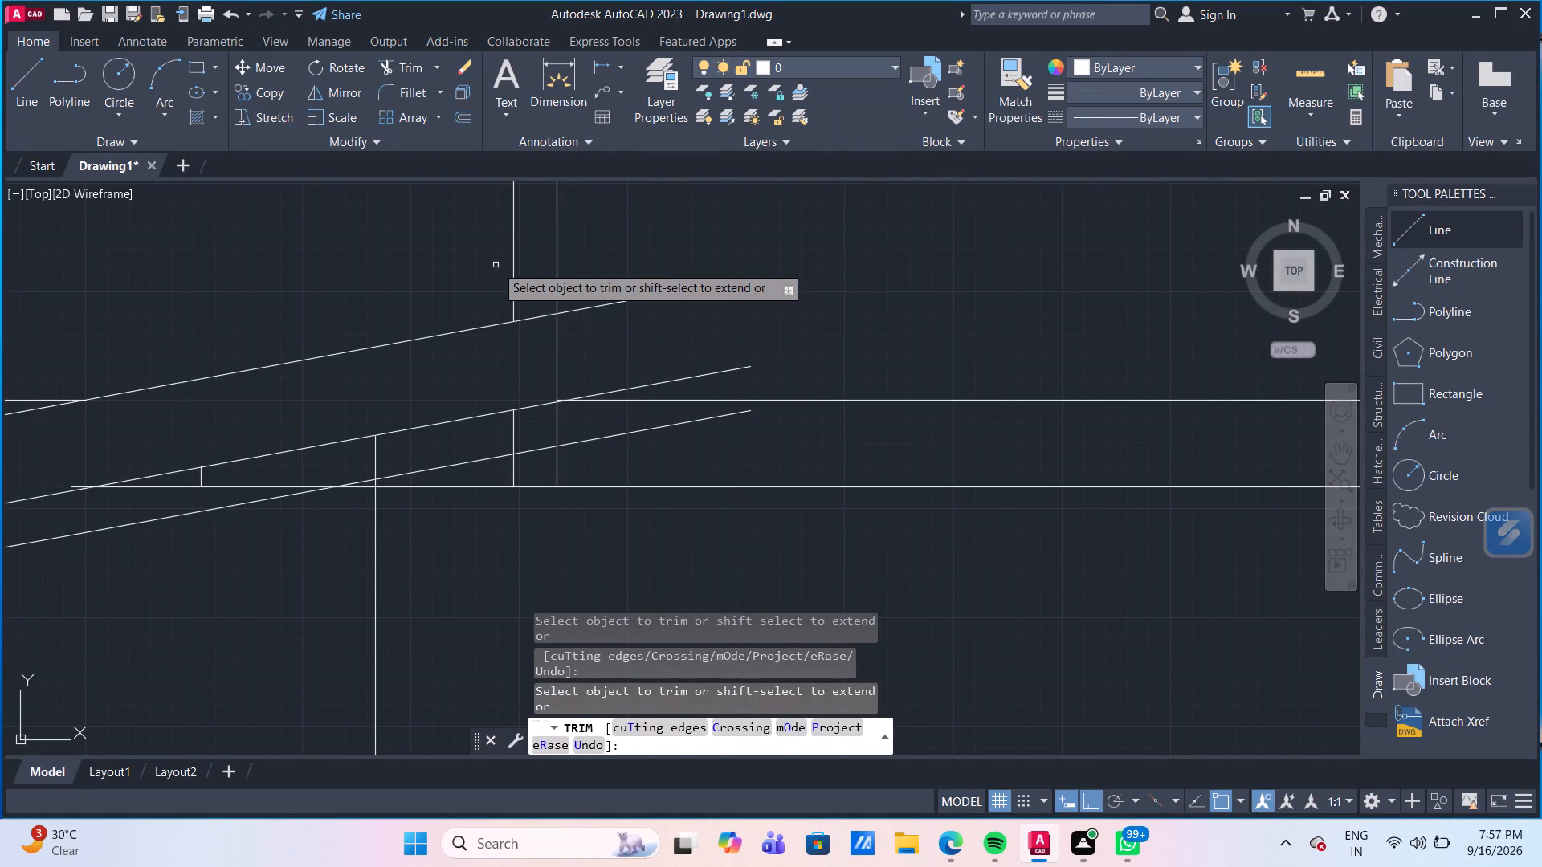
Trim the paired verticals above the upper sloping line, and the upper and middle sloping lines beyond the outer vertical.
left_click(496, 265)
left_click(603, 261)
left_click(621, 305)
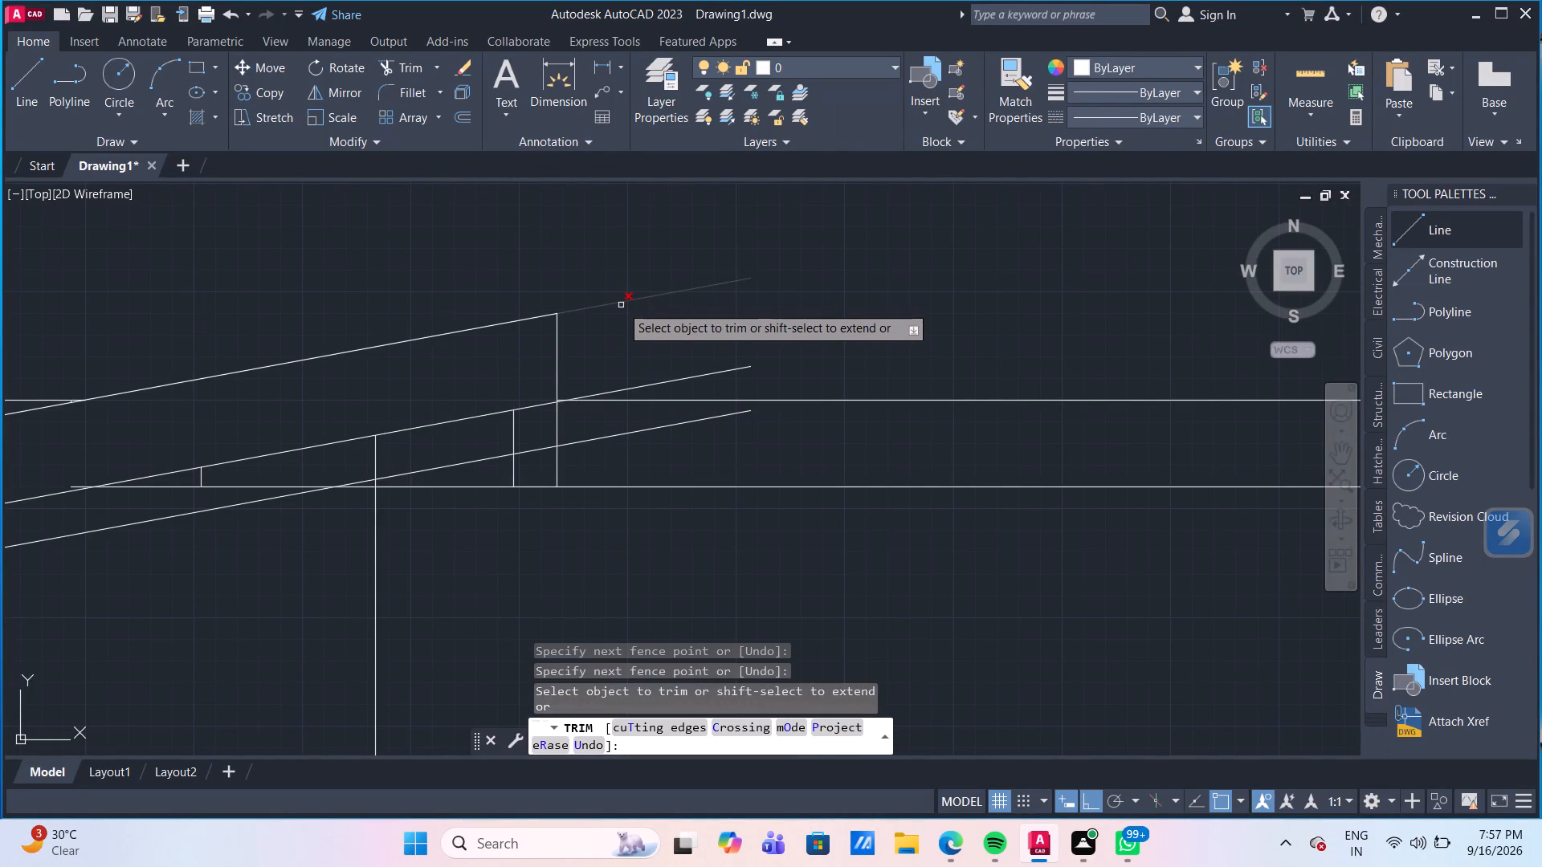
left_click(648, 386)
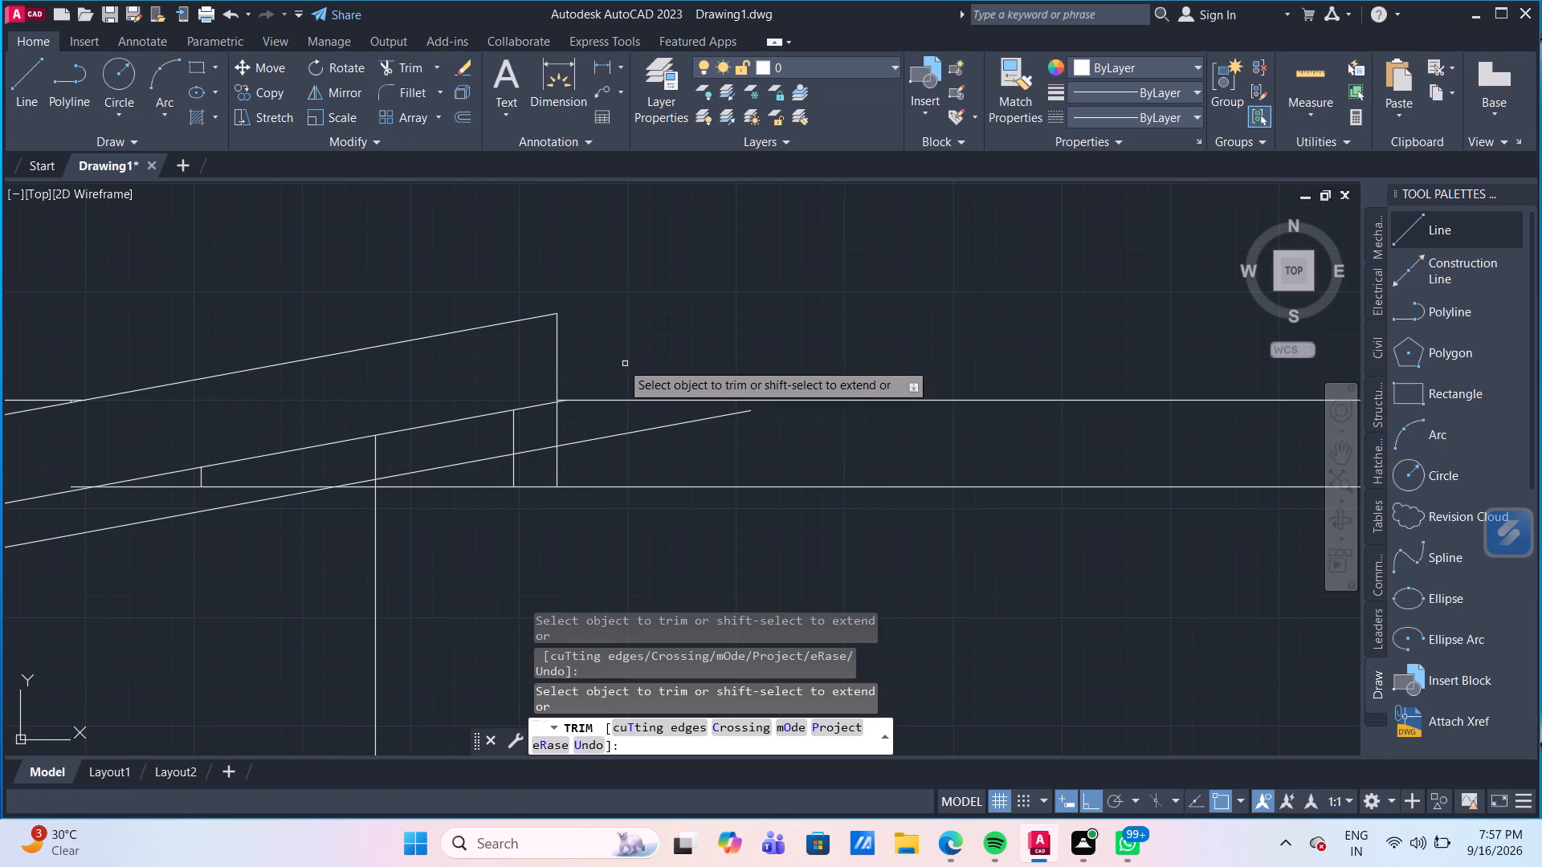
scroll(577, 393, "up", 3)
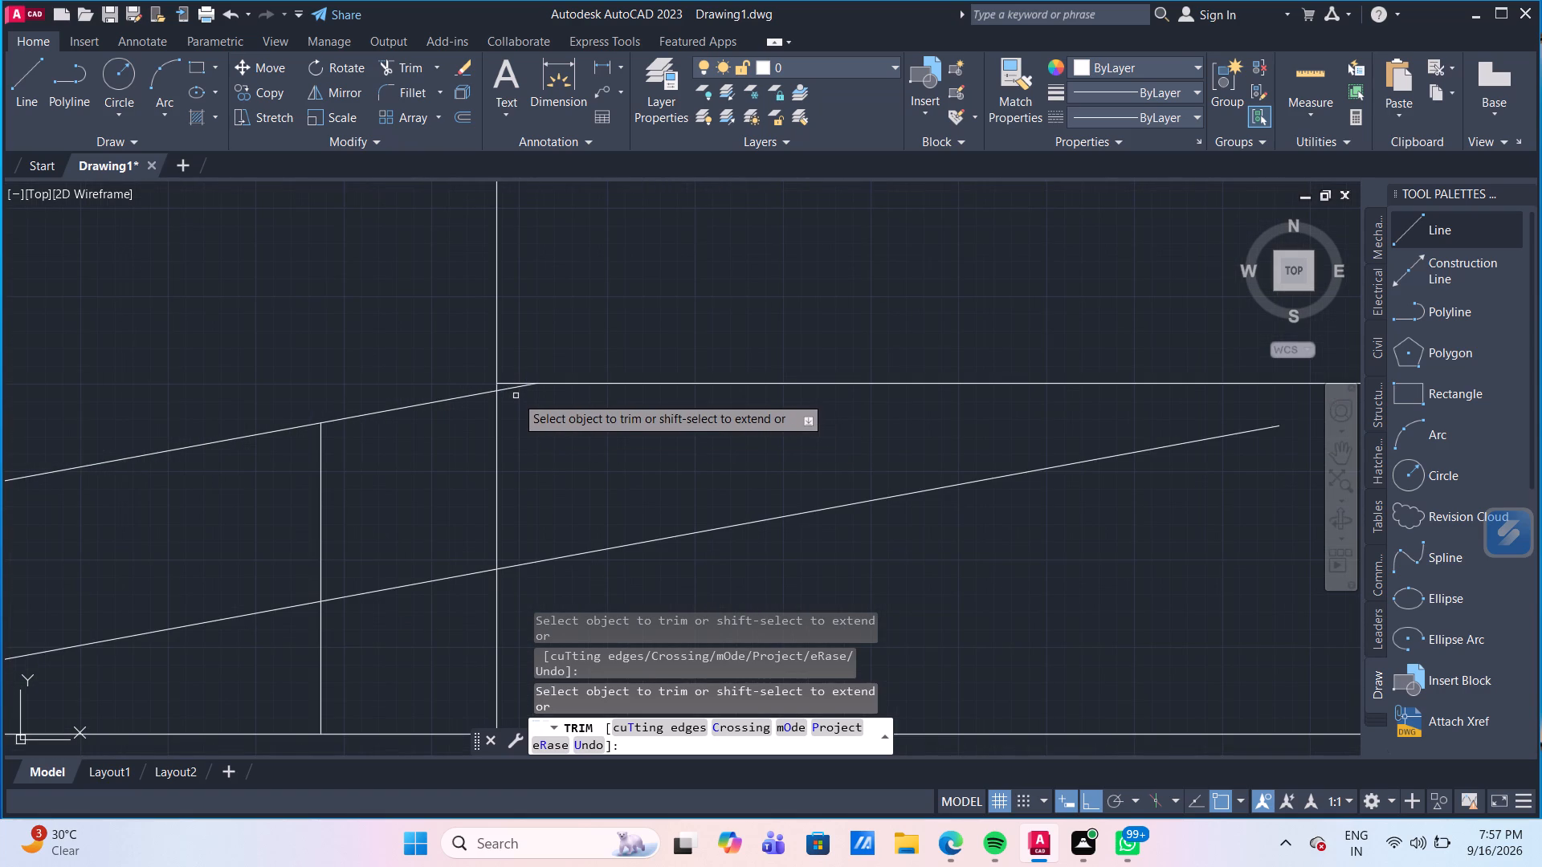
left_click(506, 388)
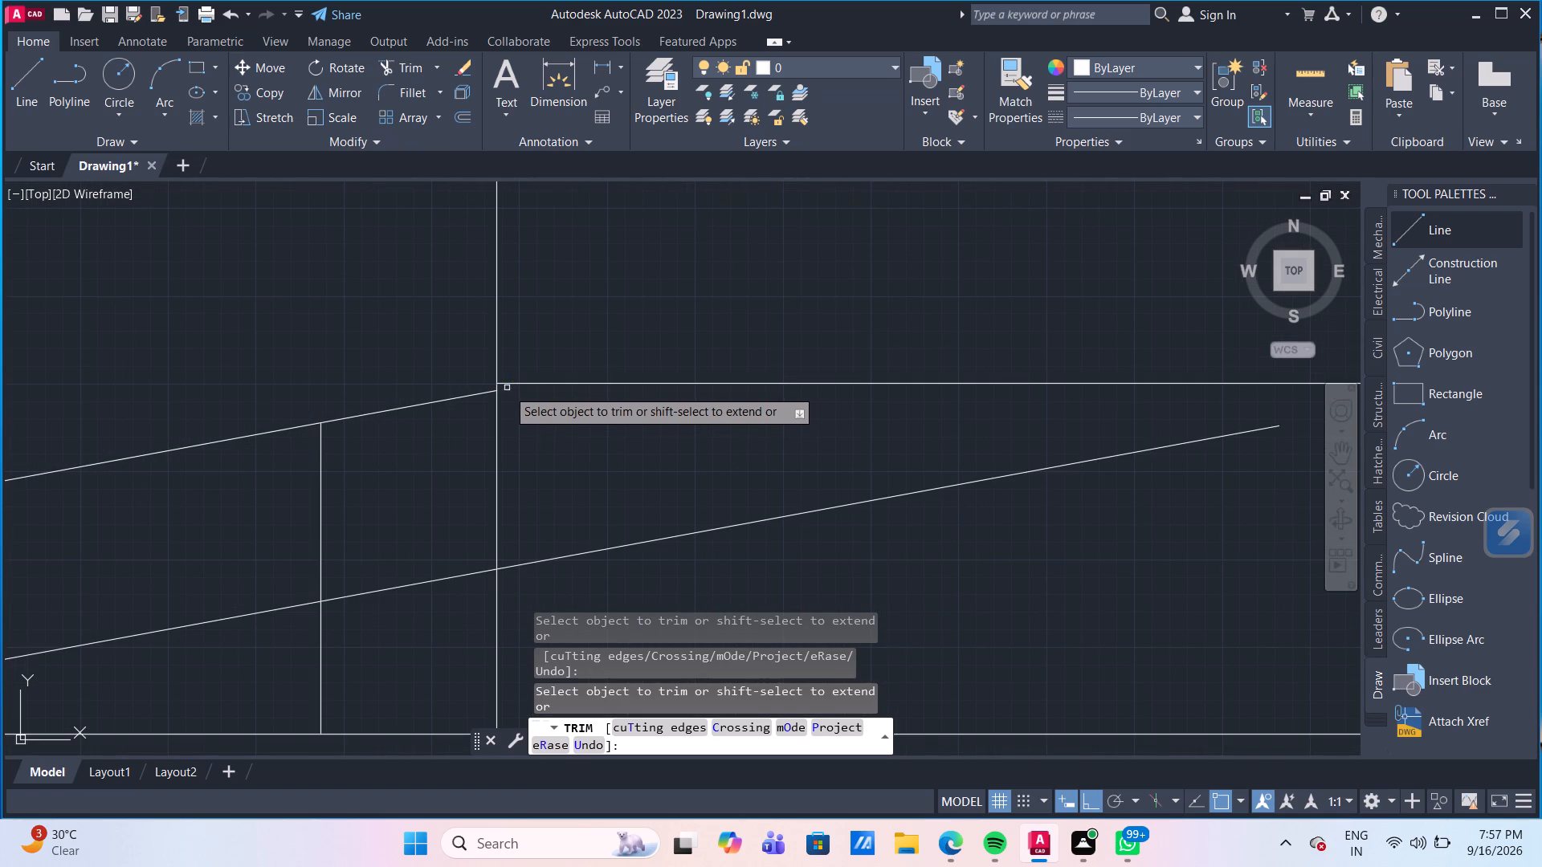
Trim the lower sloping line back to the inner vertical and remove the parts of both verticals hanging below the roof's stepped end.
scroll(534, 427, "down", 2)
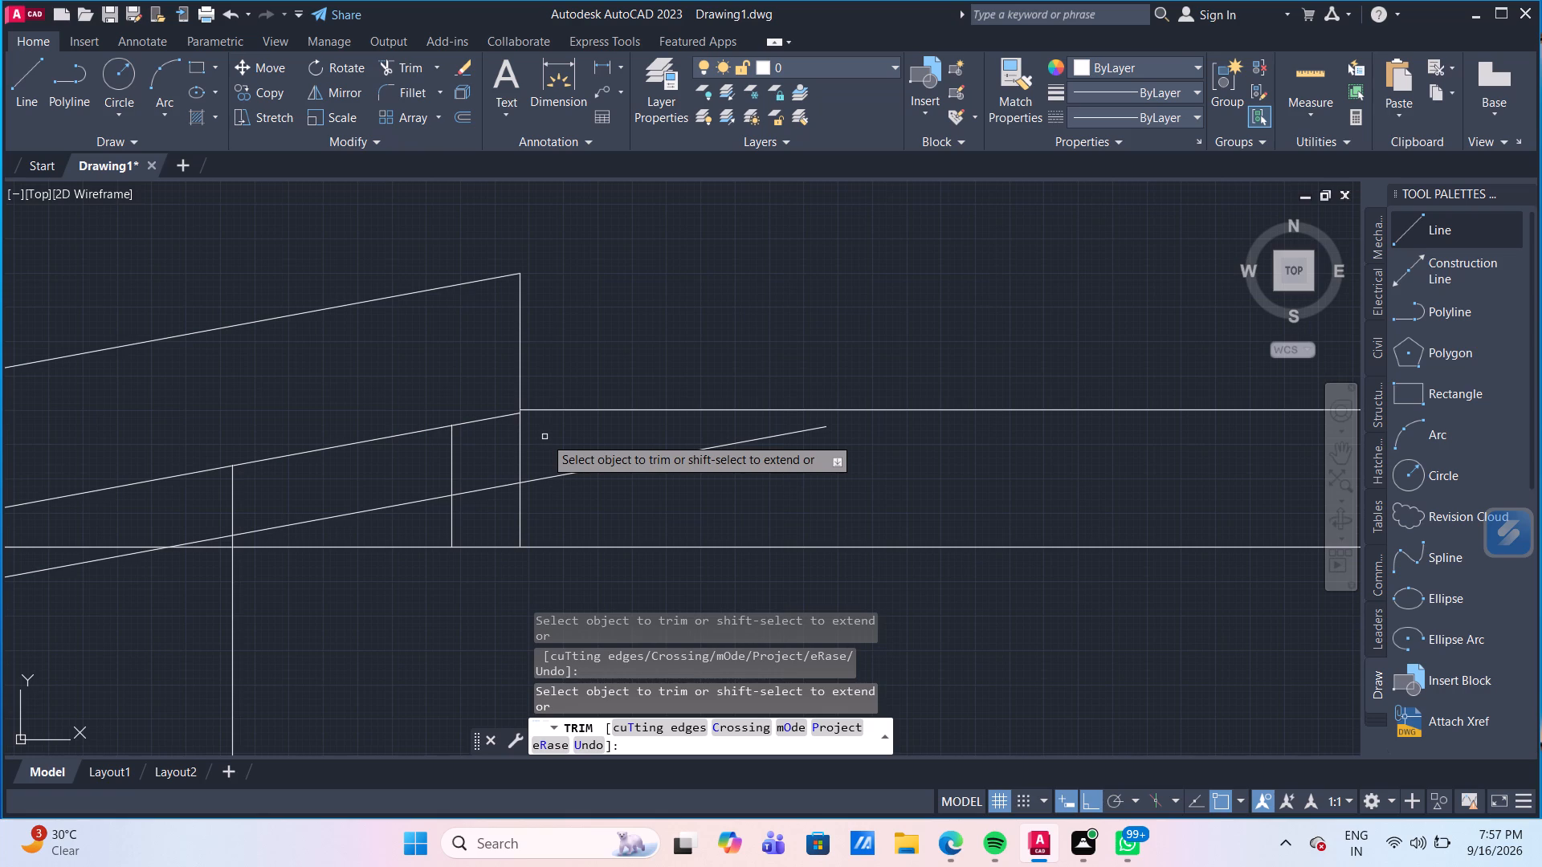
scroll(537, 435, "up", 1)
scroll(537, 435, "down", 2)
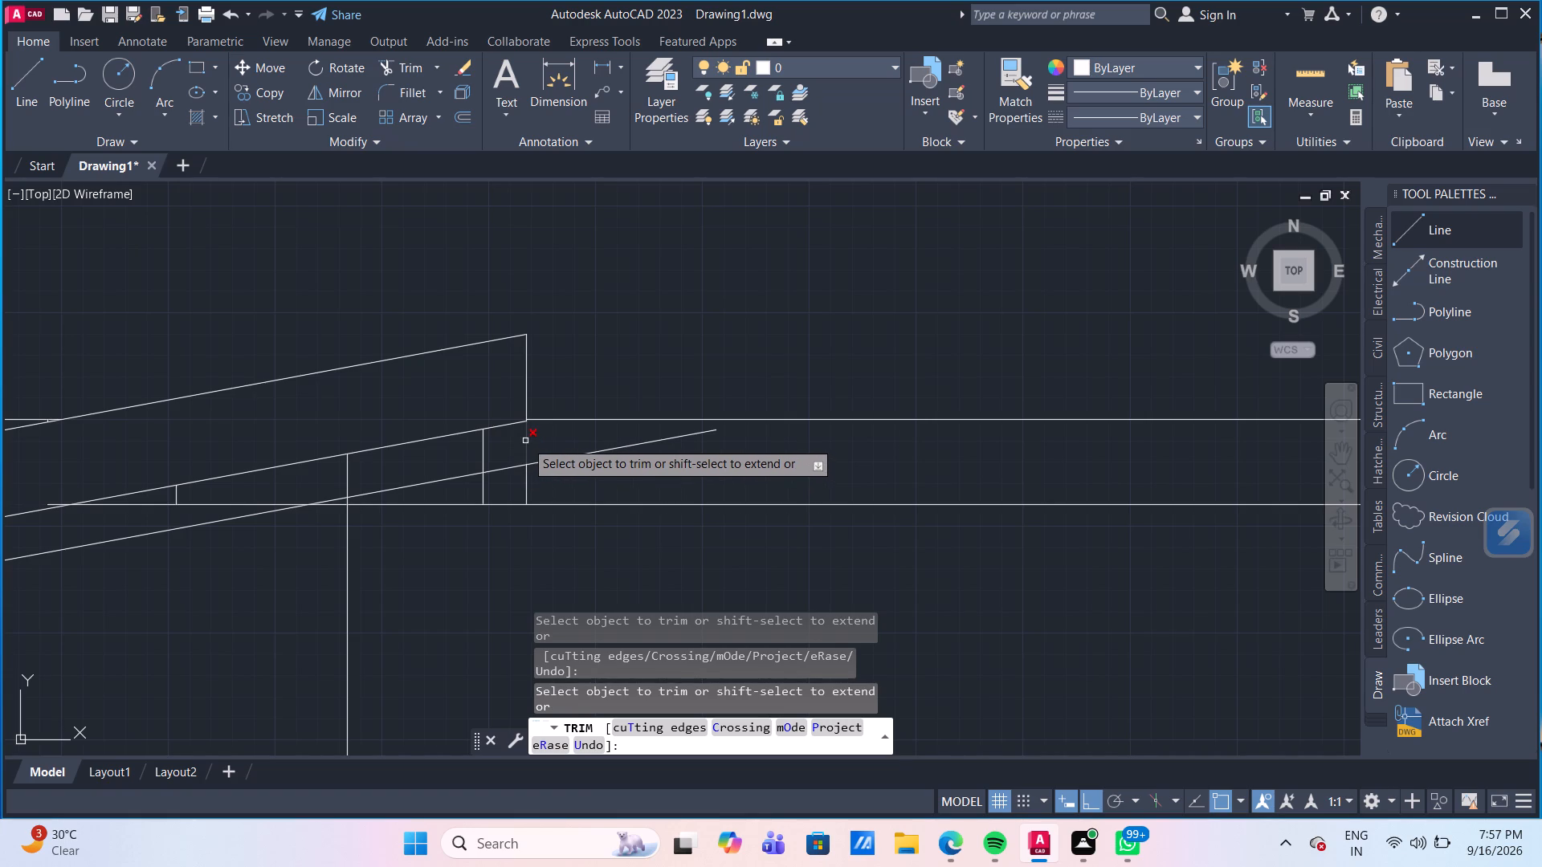
left_click(525, 441)
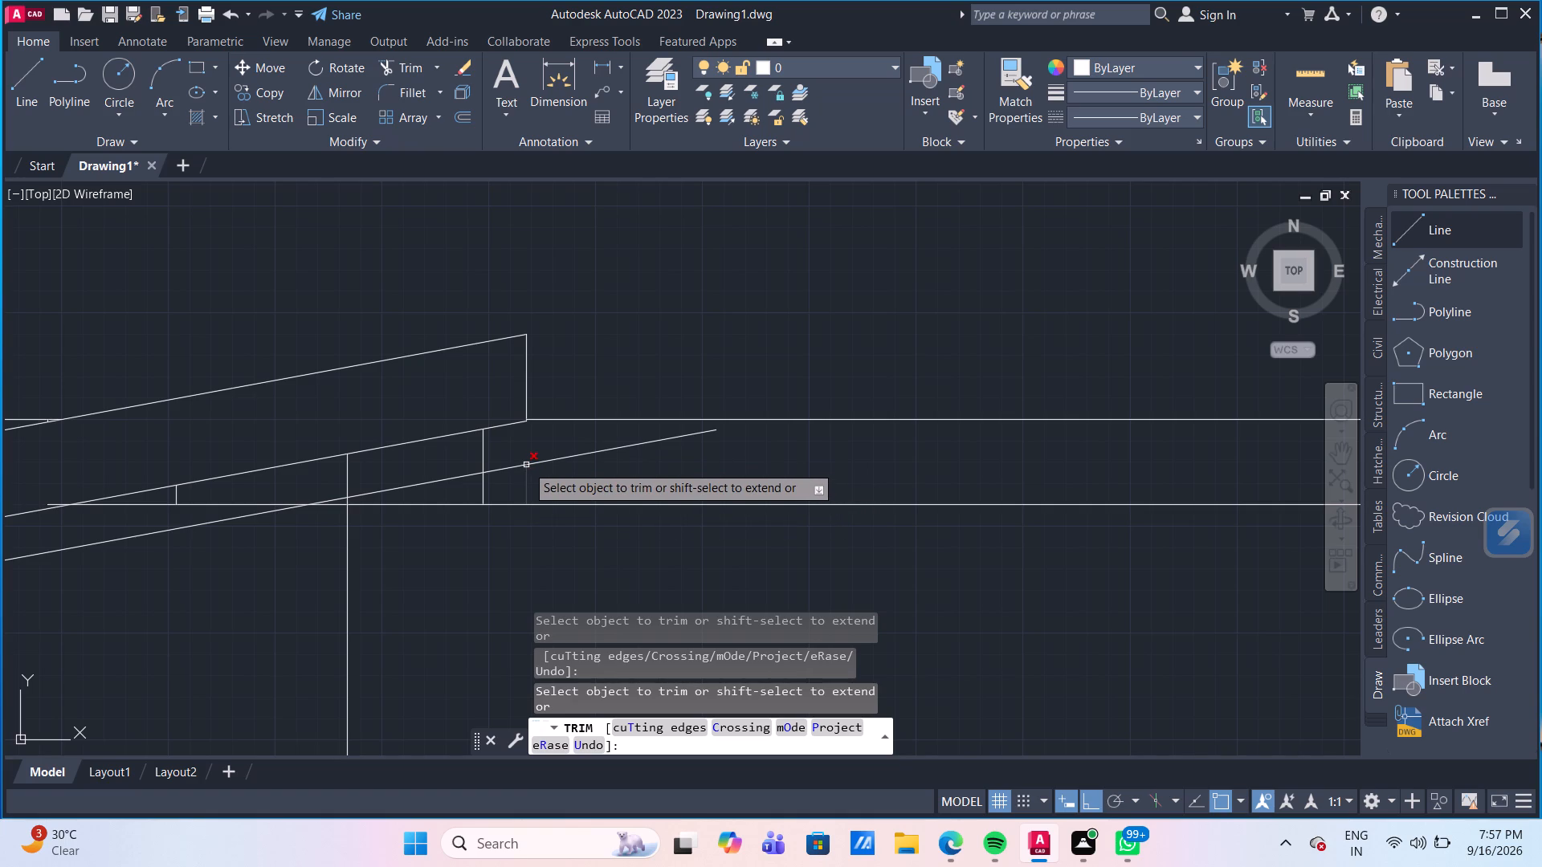
left_click(513, 470)
left_click(561, 462)
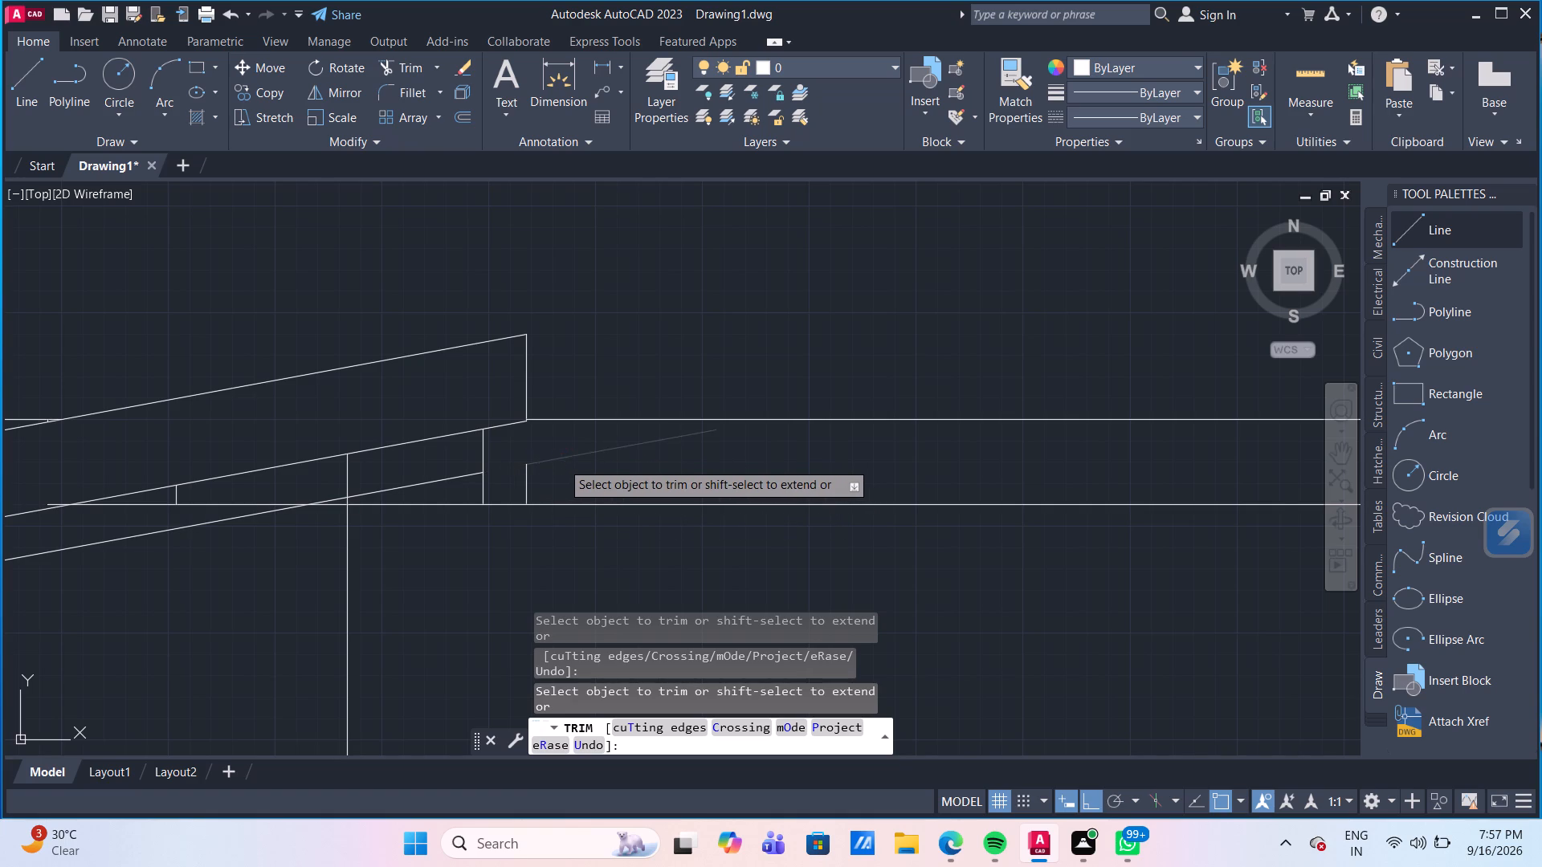
left_click(528, 474)
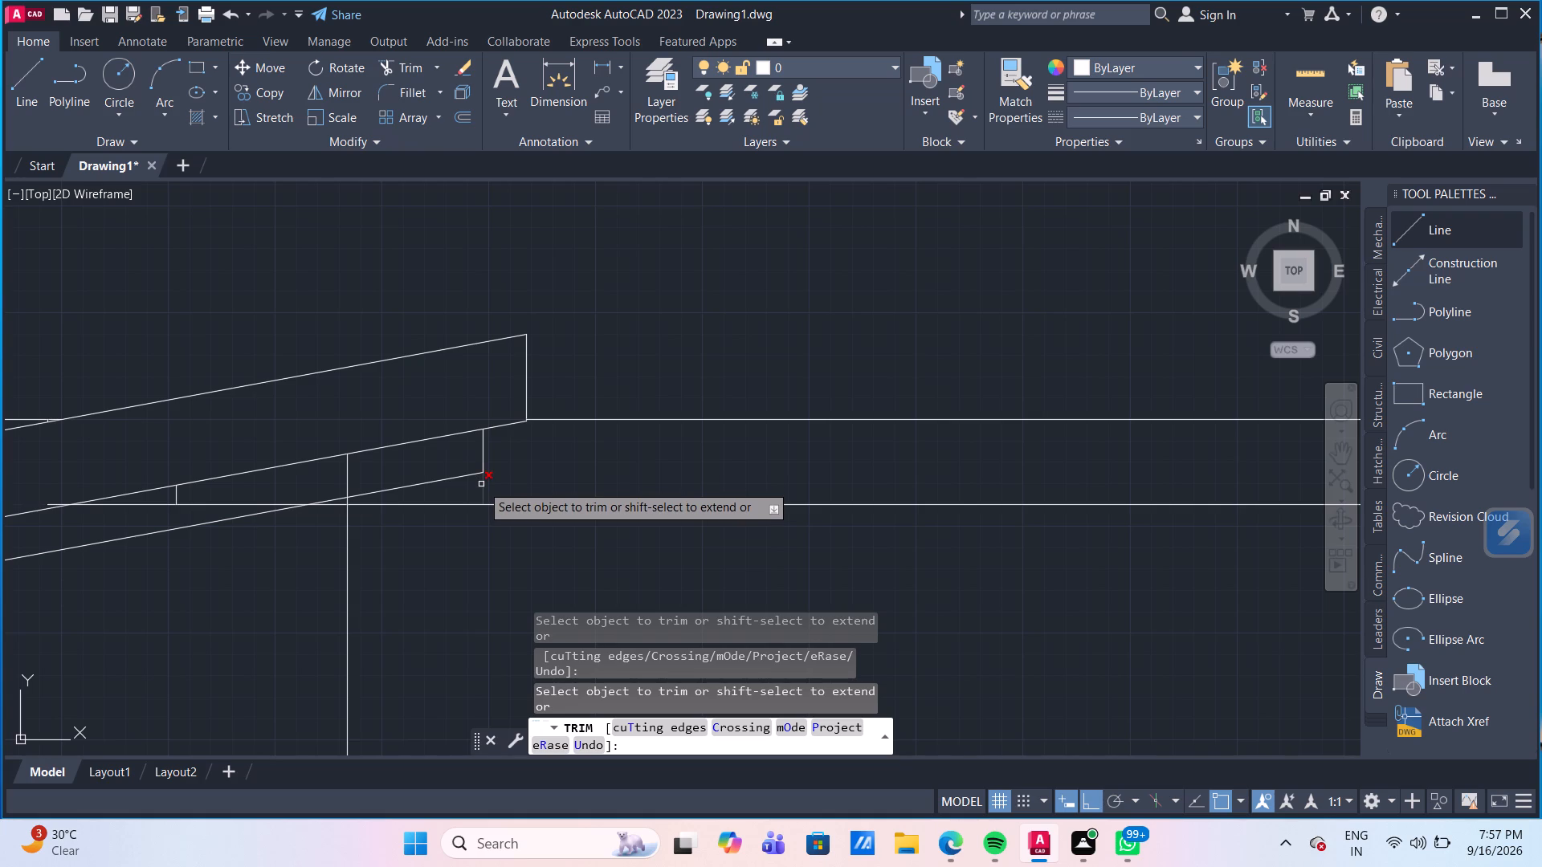
left_click(481, 484)
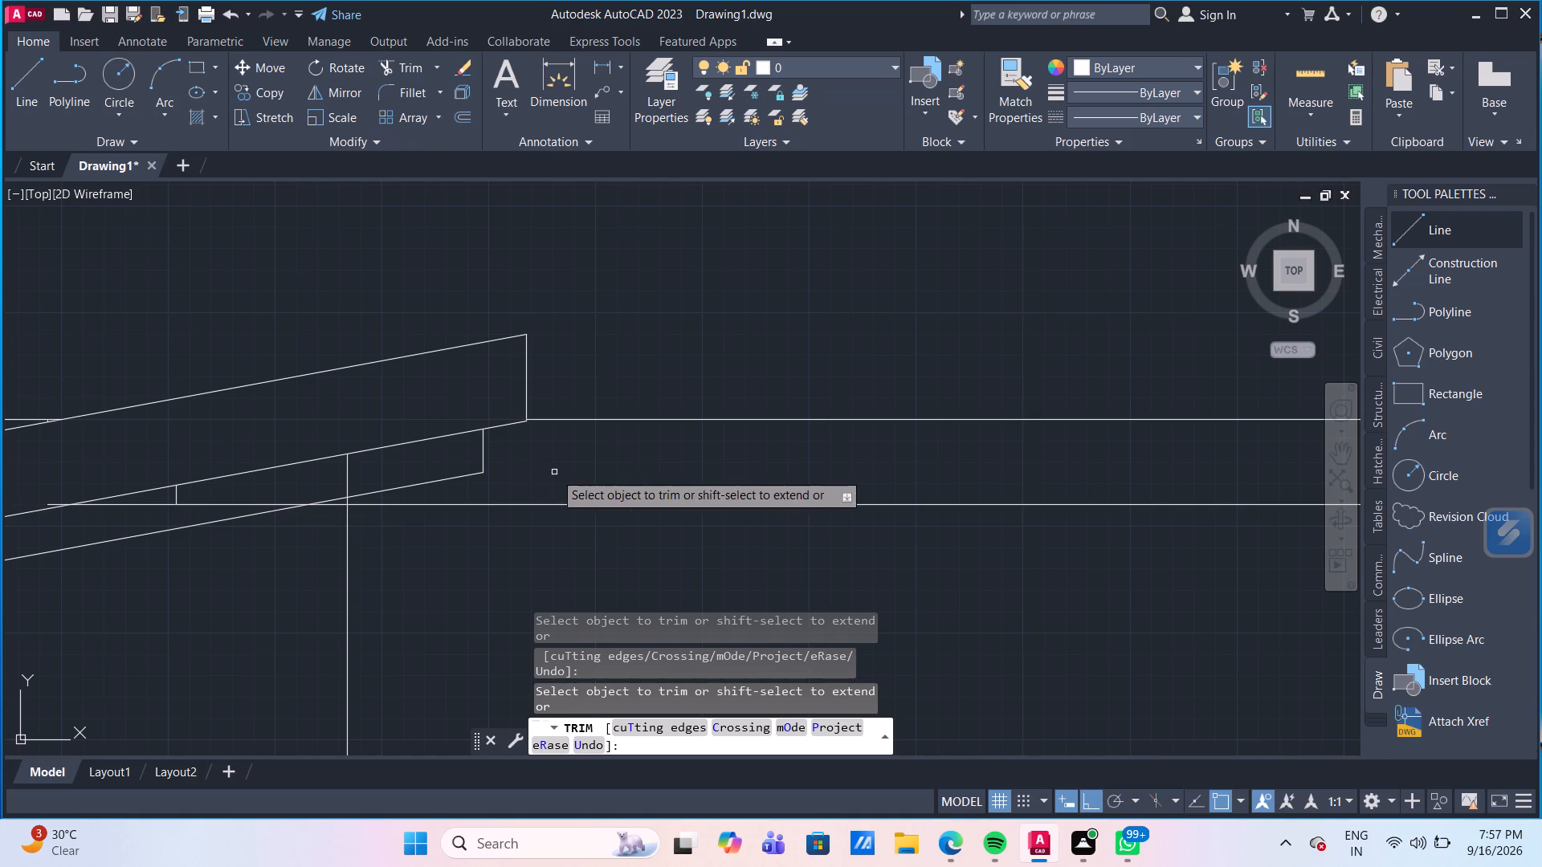
Trim away the slab bottom edge, wall line and leftover short vertical between the middle and lower sloping roof lines.
scroll(390, 533, "down", 2)
scroll(390, 533, "up", 2)
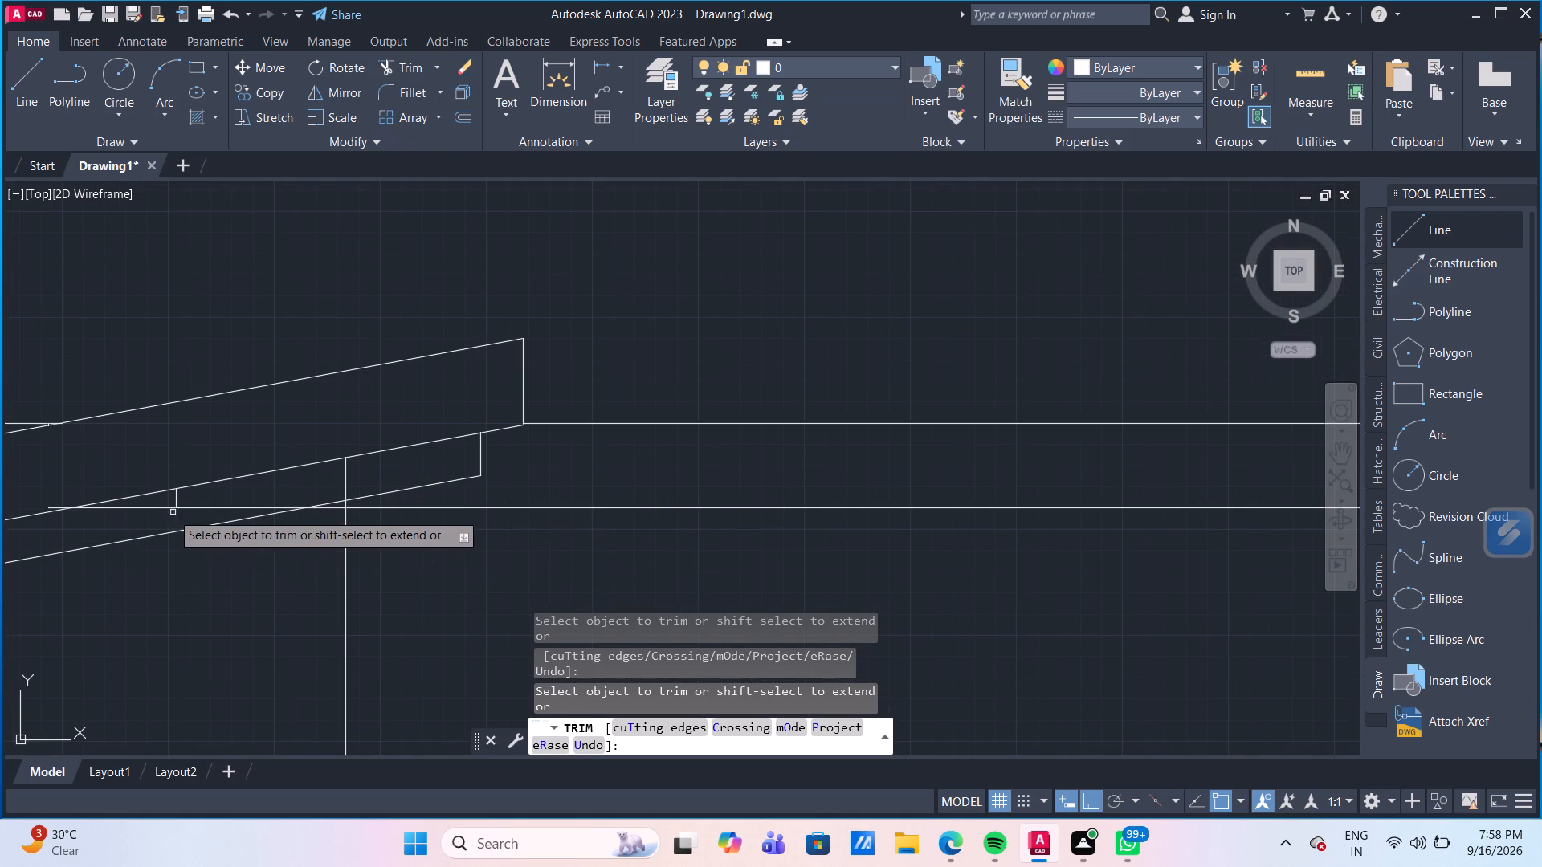
left_click(130, 516)
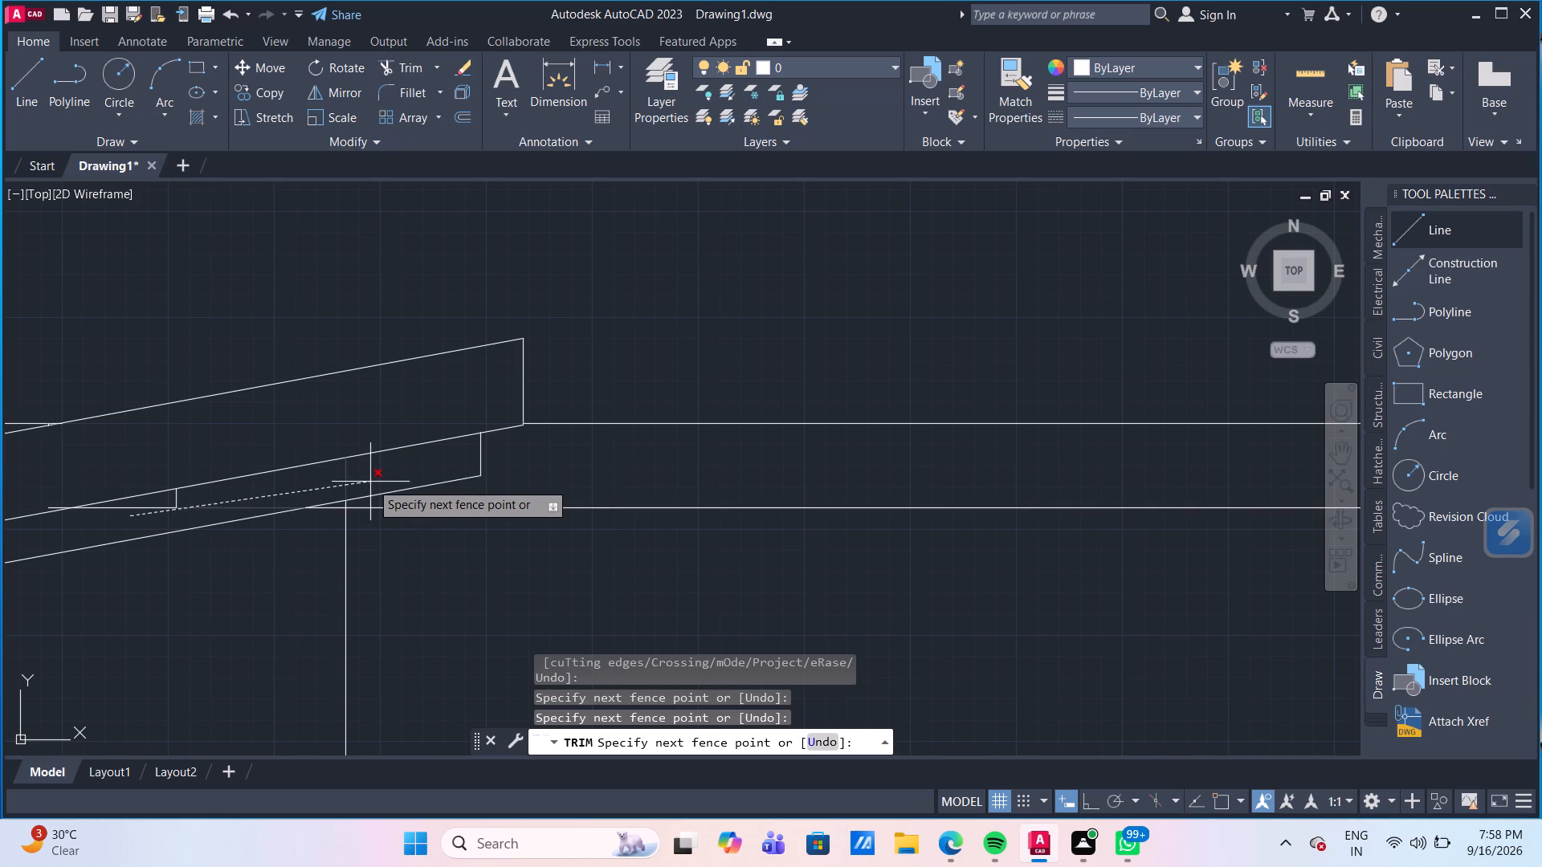
left_click(370, 482)
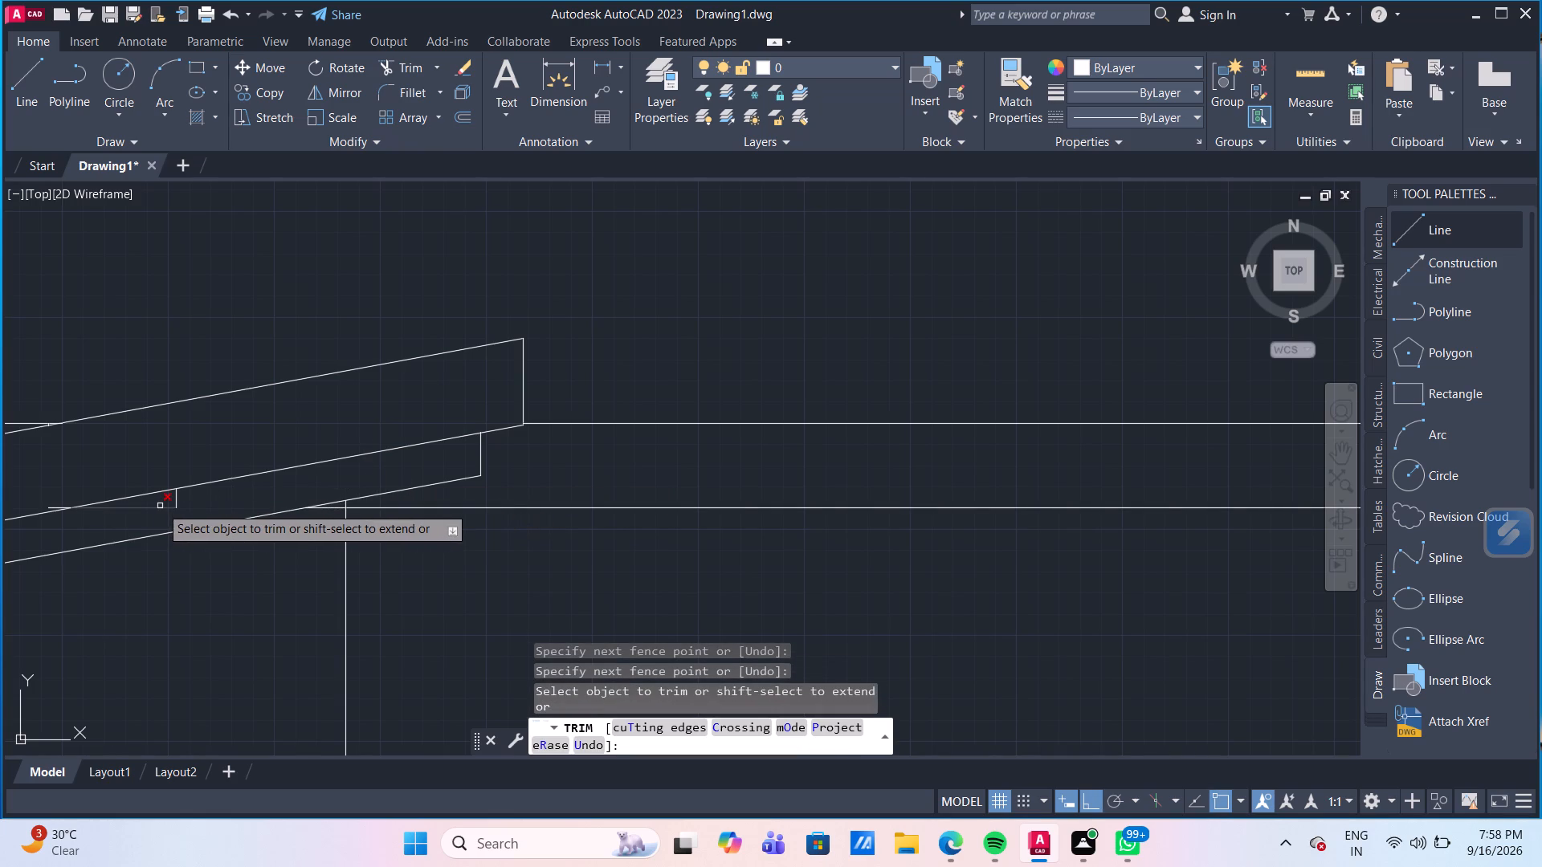
left_click(161, 506)
left_click(177, 502)
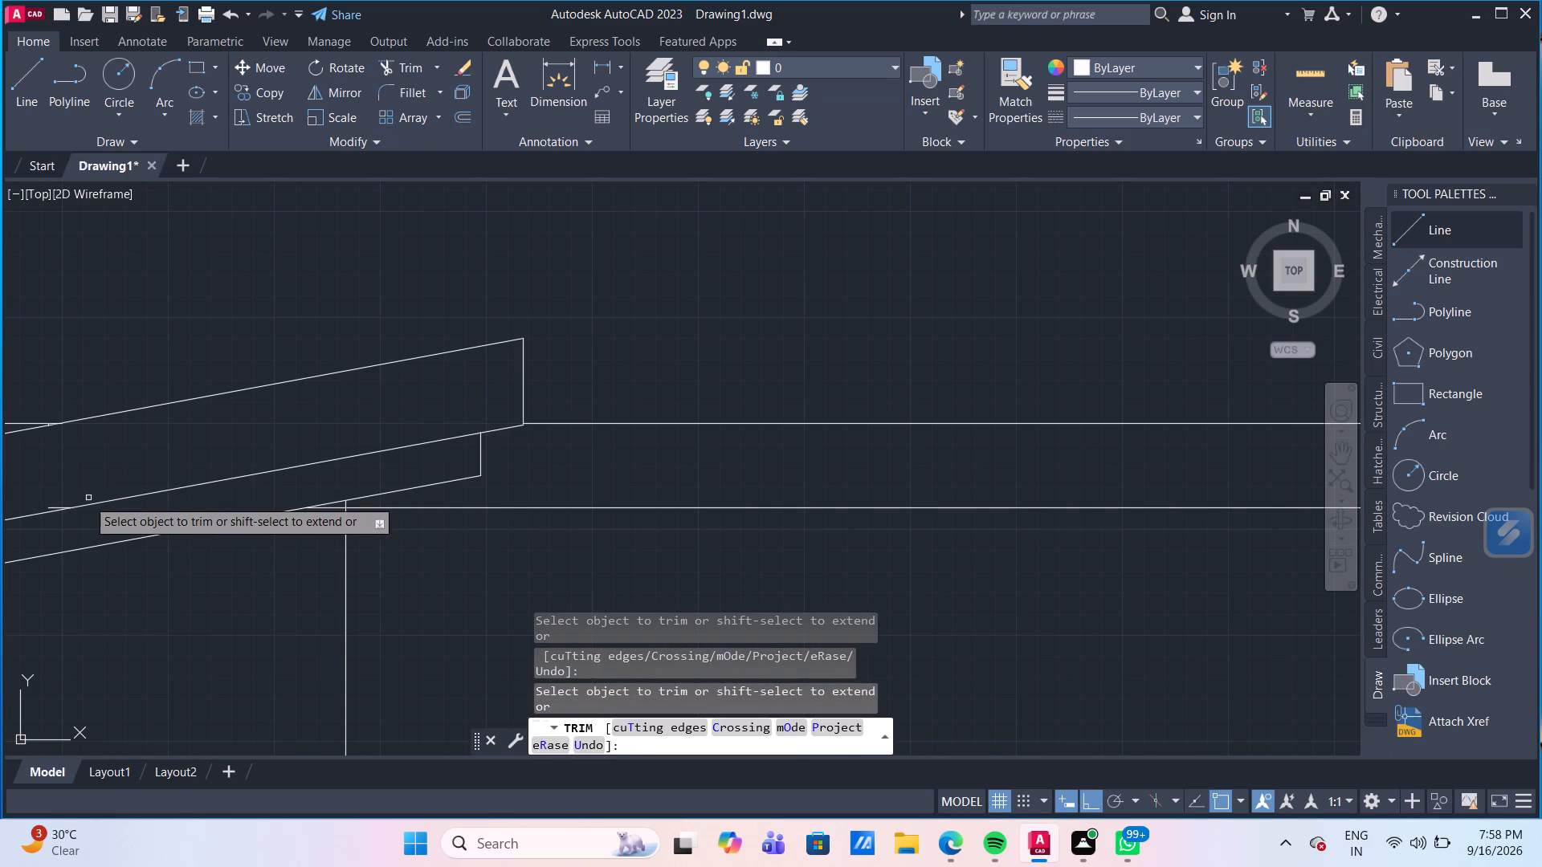
left_click(58, 506)
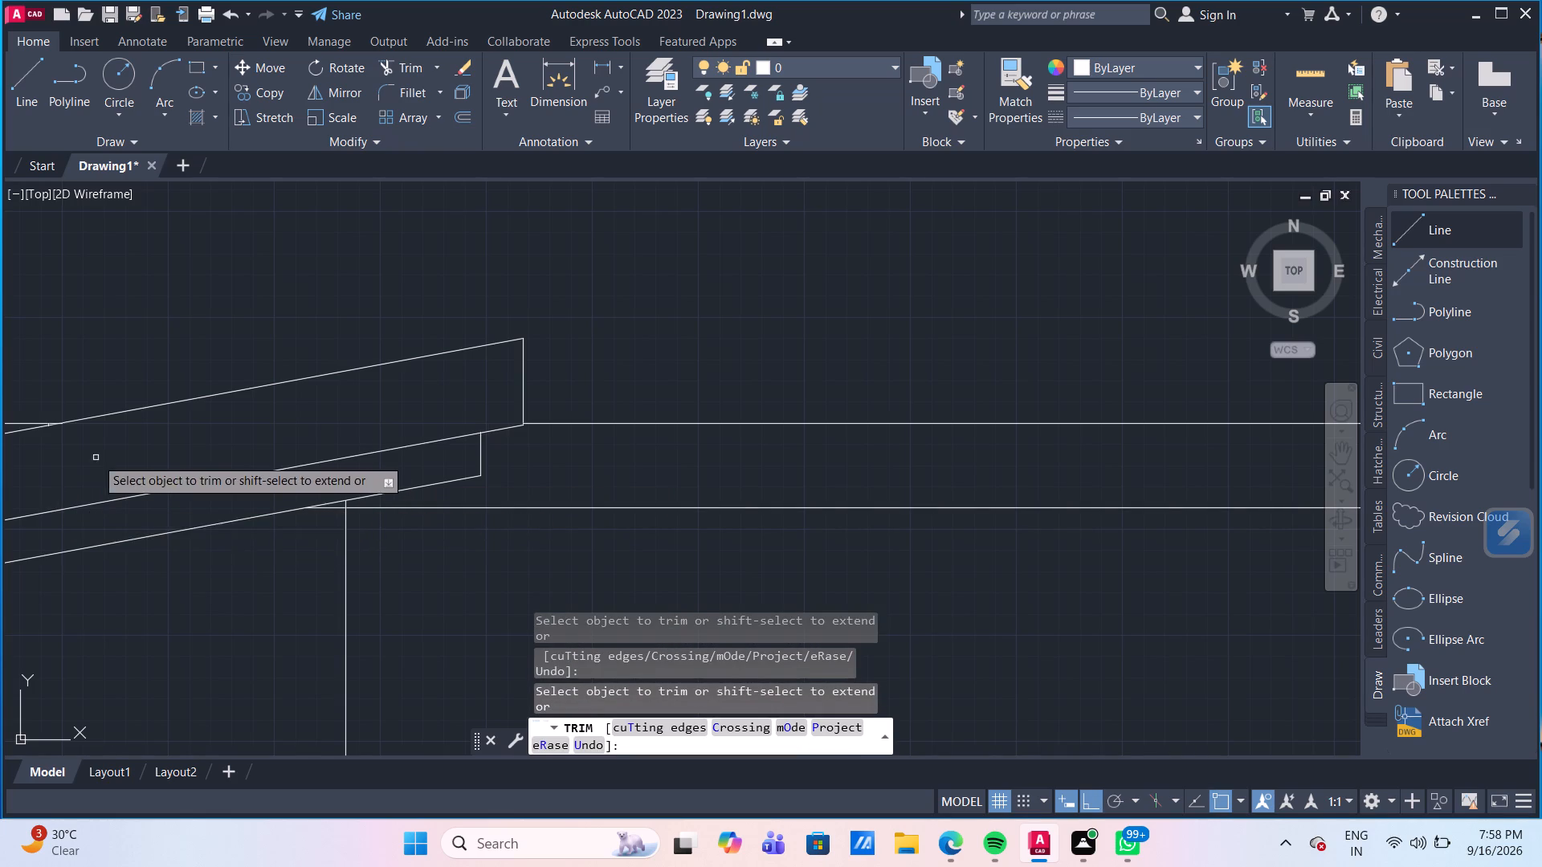
scroll(214, 547, "down", 1)
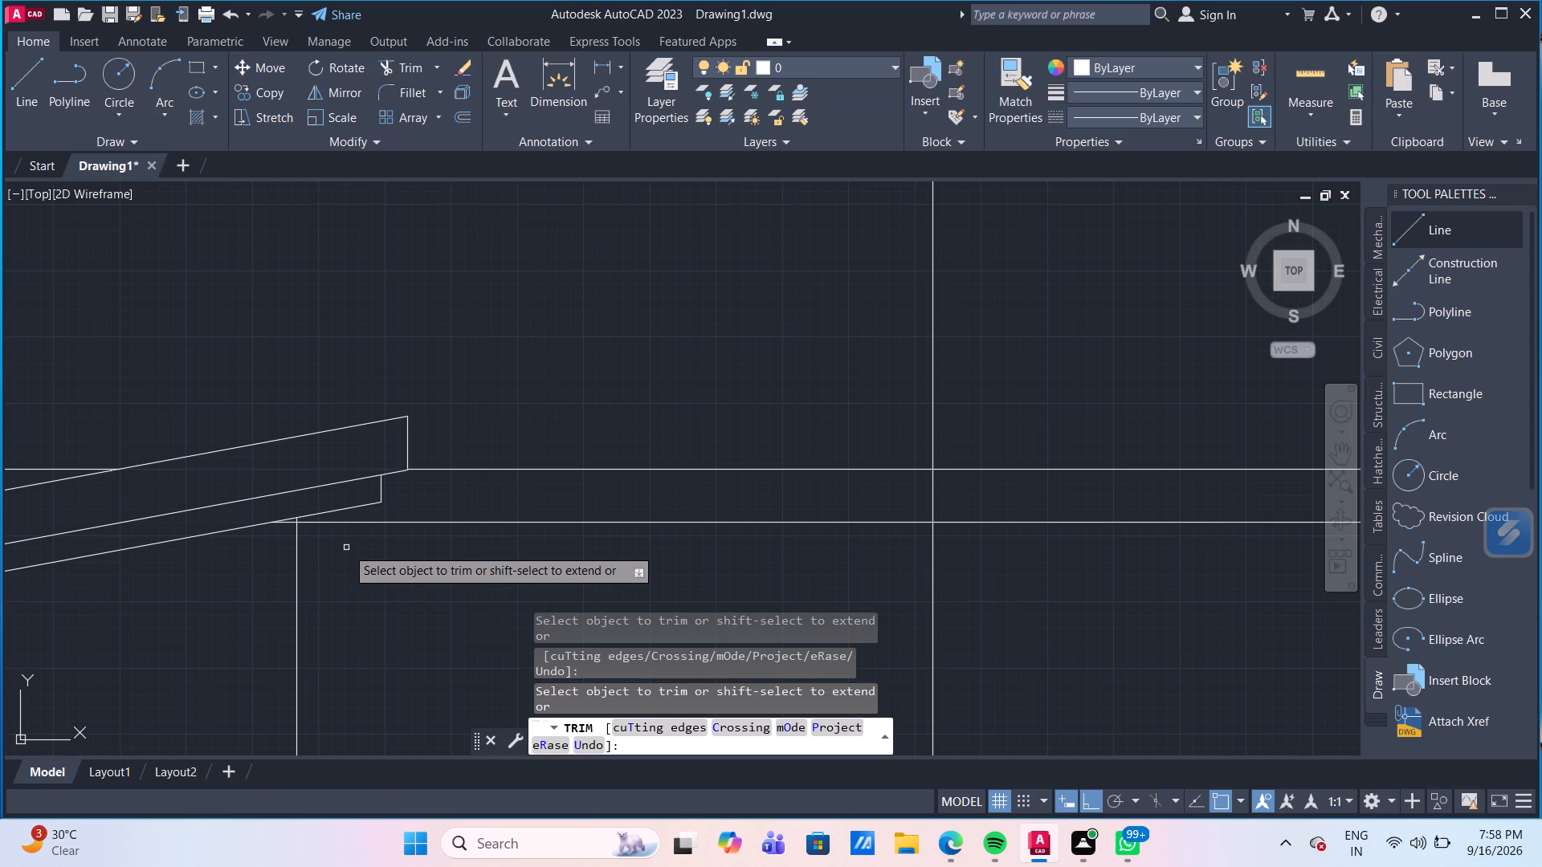
scroll(346, 547, "down", 1)
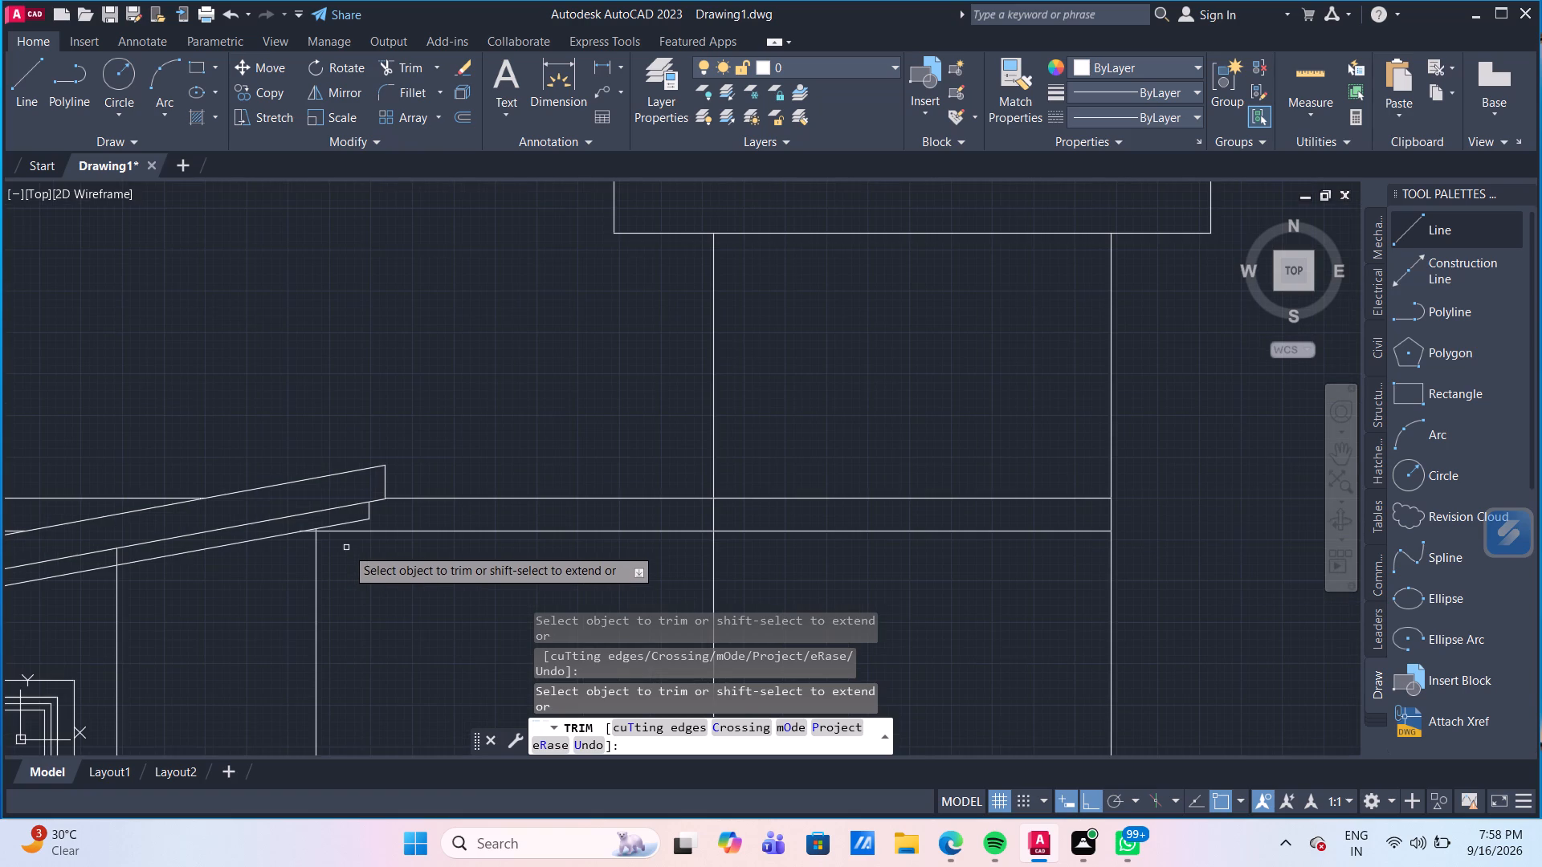
scroll(346, 547, "down", 3)
scroll(360, 564, "up", 3)
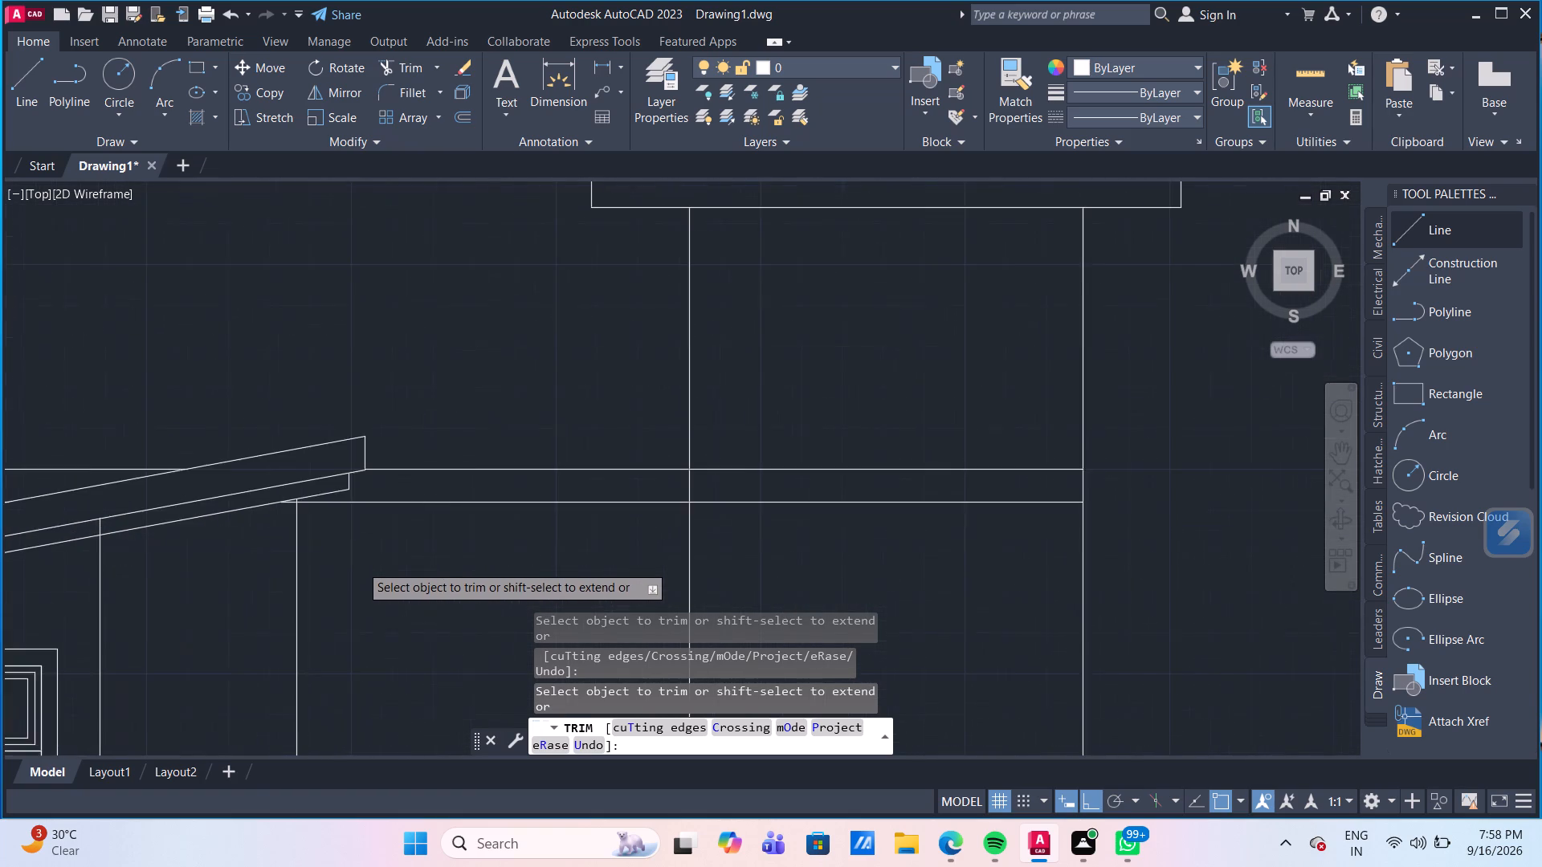
scroll(357, 511, "up", 1)
key("Escape")
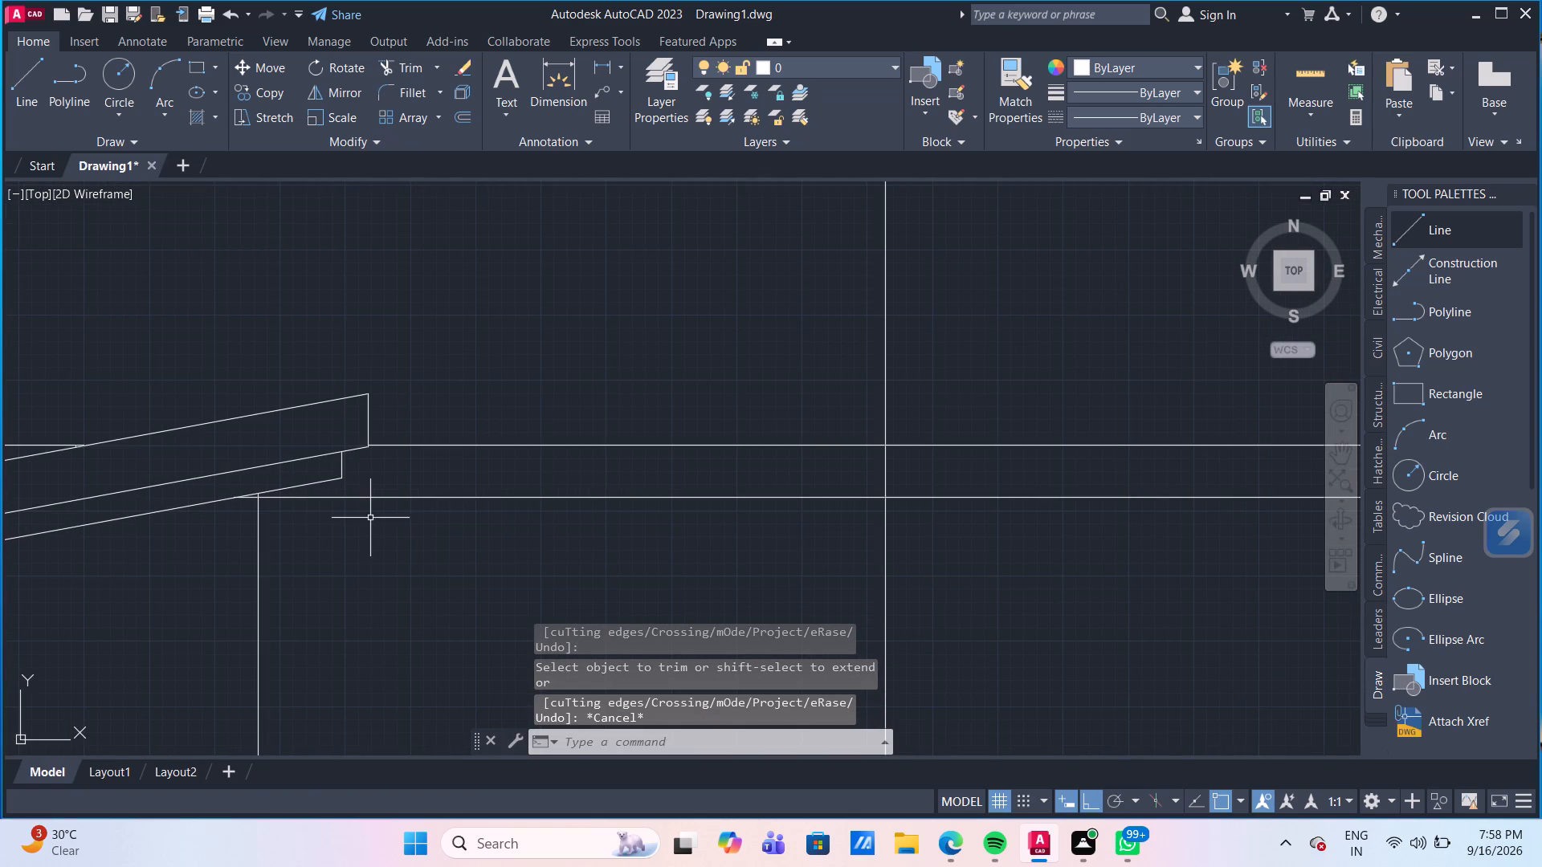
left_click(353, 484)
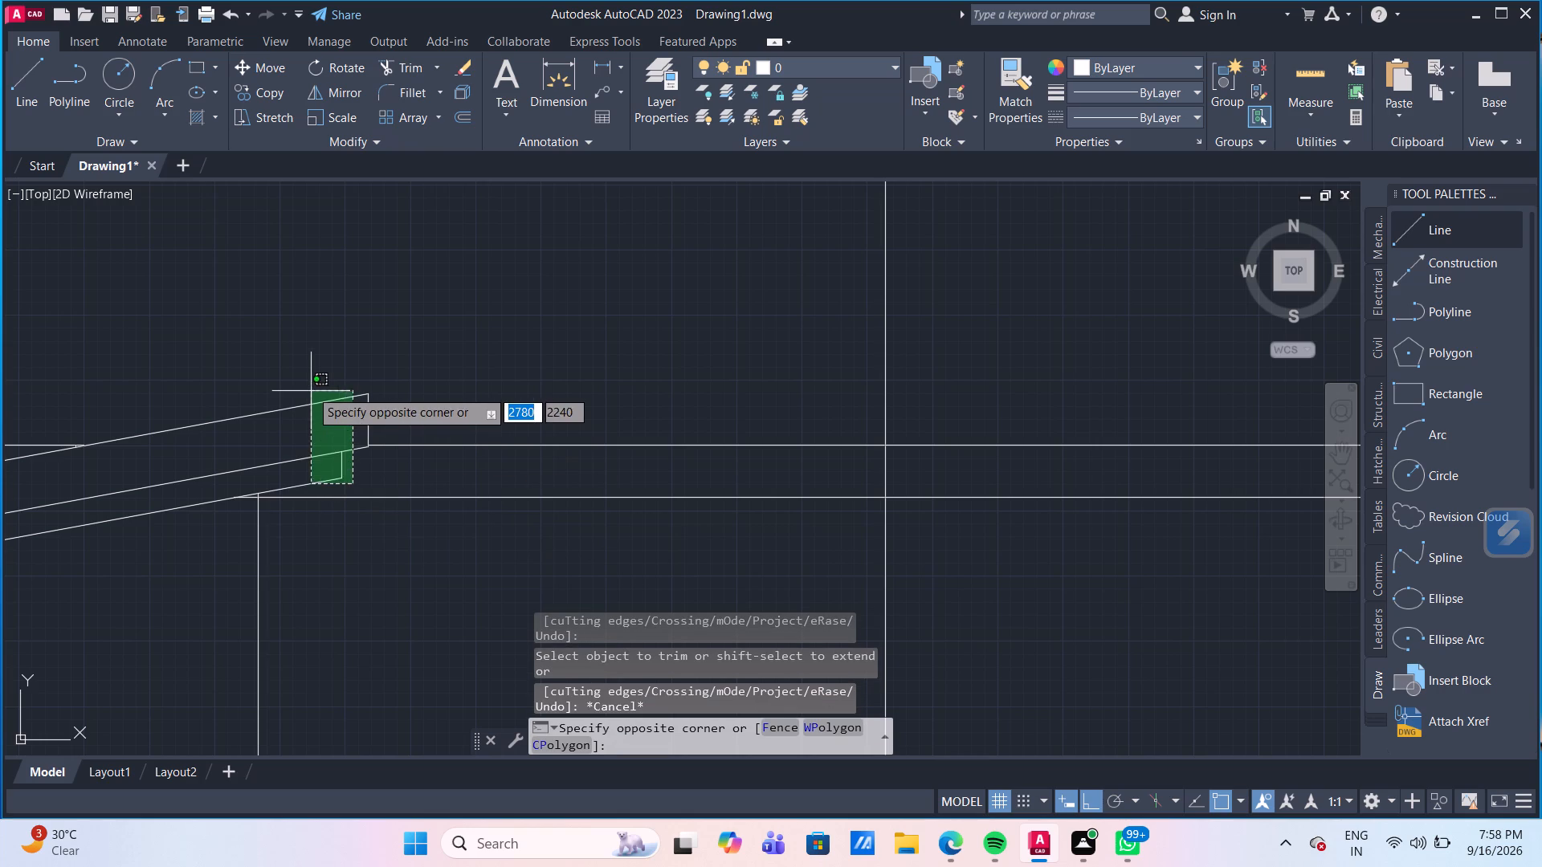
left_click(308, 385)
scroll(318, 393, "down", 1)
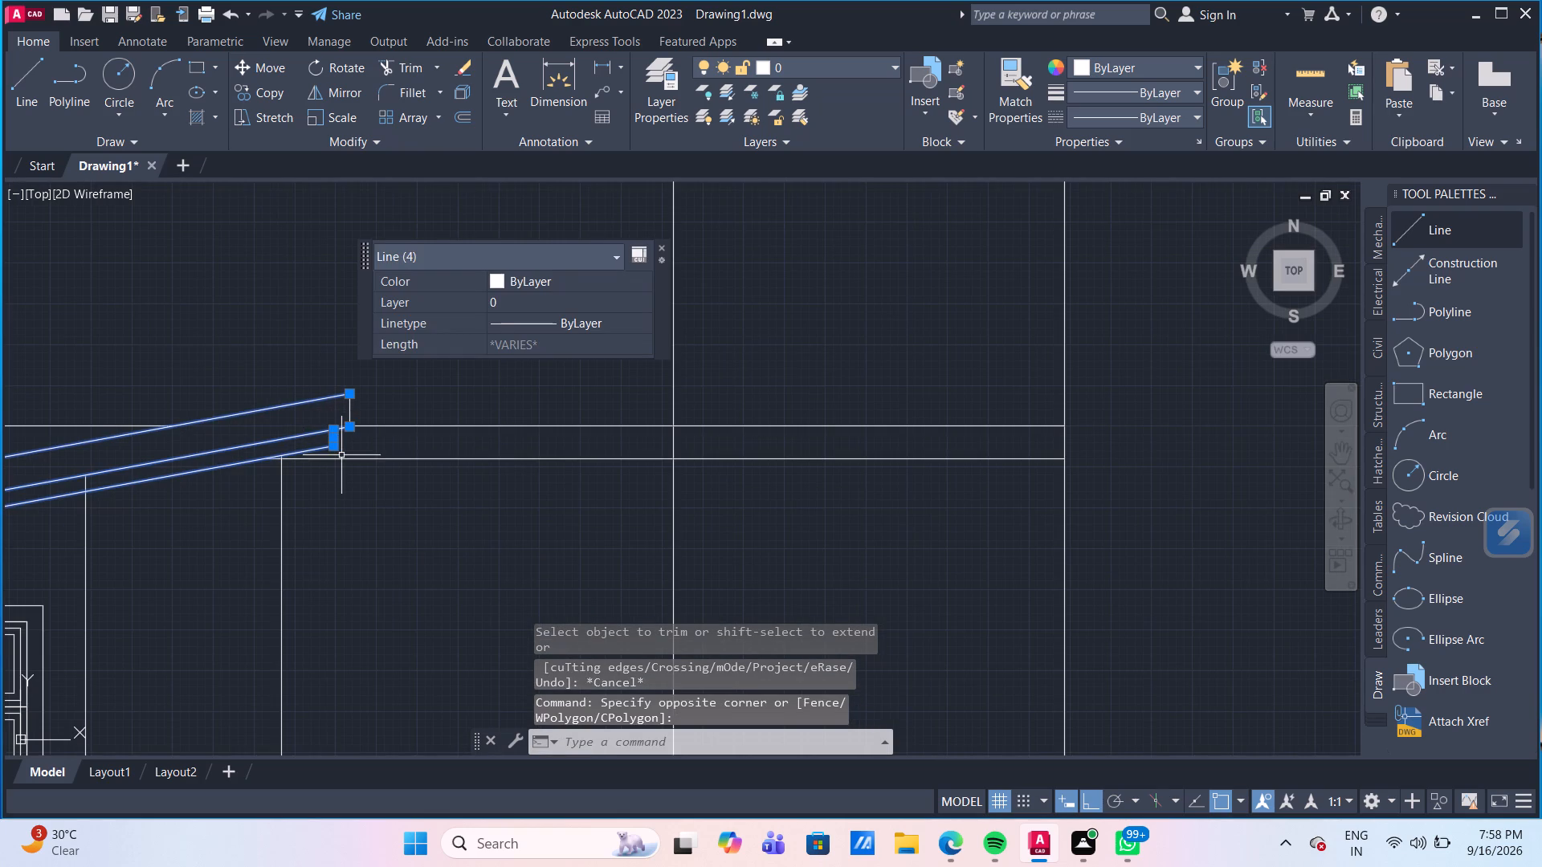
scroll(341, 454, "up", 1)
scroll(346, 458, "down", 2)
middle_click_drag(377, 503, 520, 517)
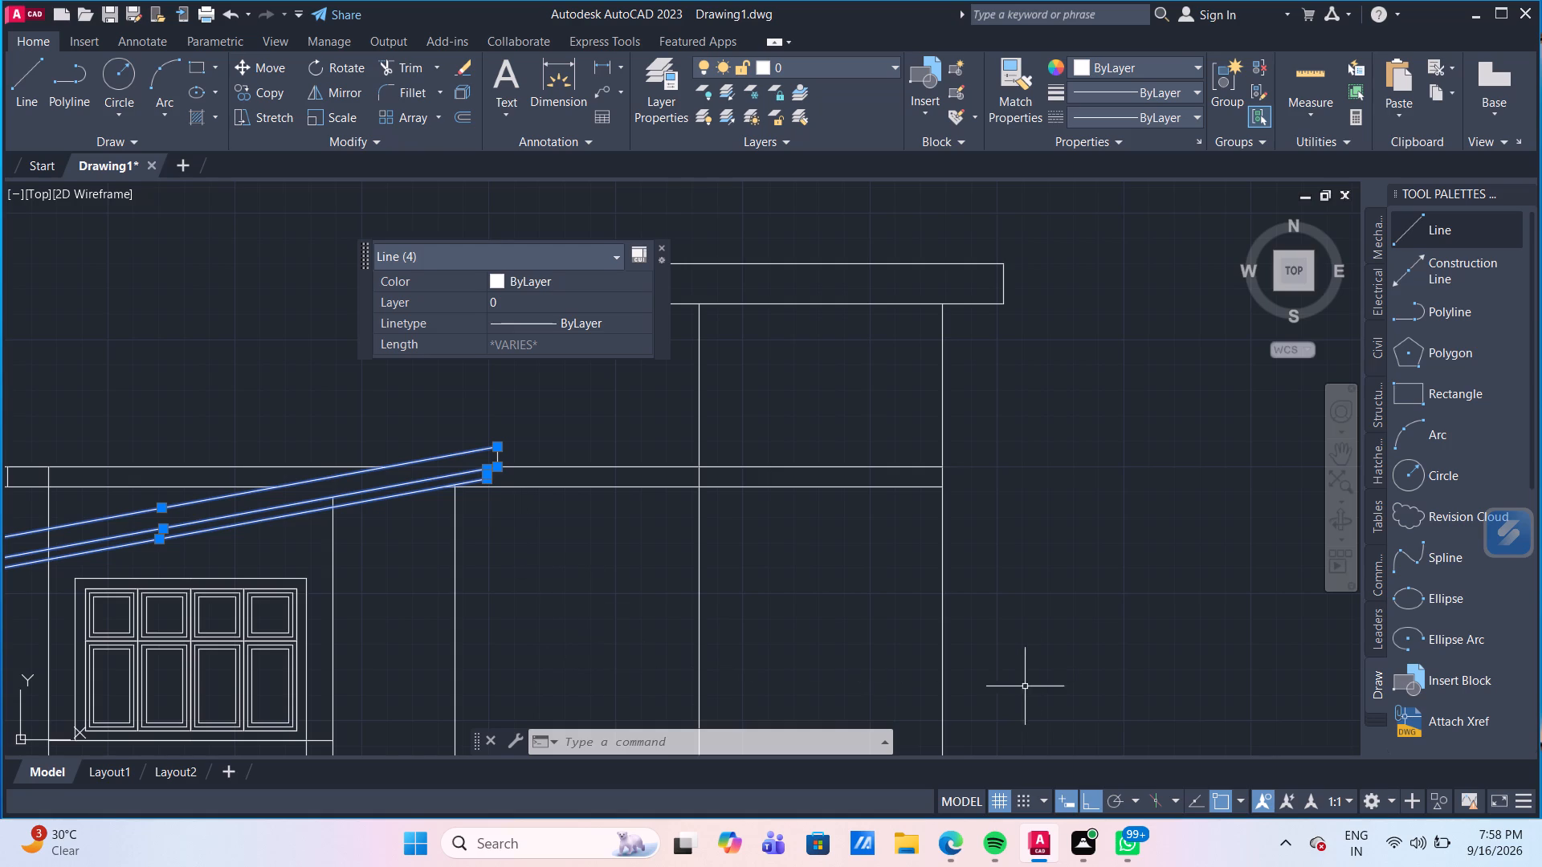
Turn Ortho off and stretch the lower sloping line's upper end down near the slab's bottom edge, making the line about 1649 long.
left_click(1091, 810)
key("m")
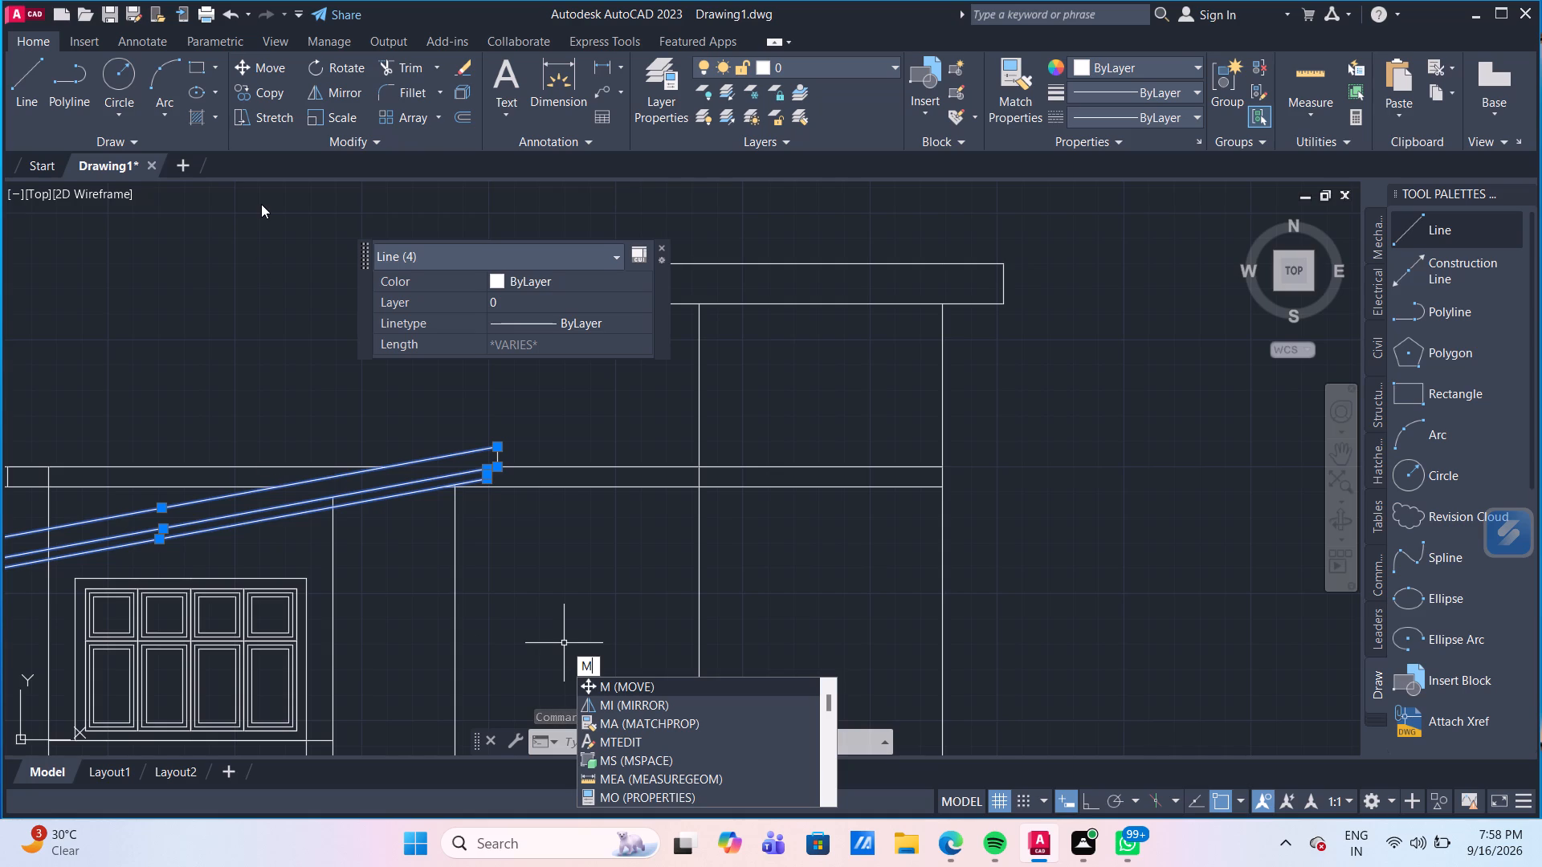
key("BackSpace")
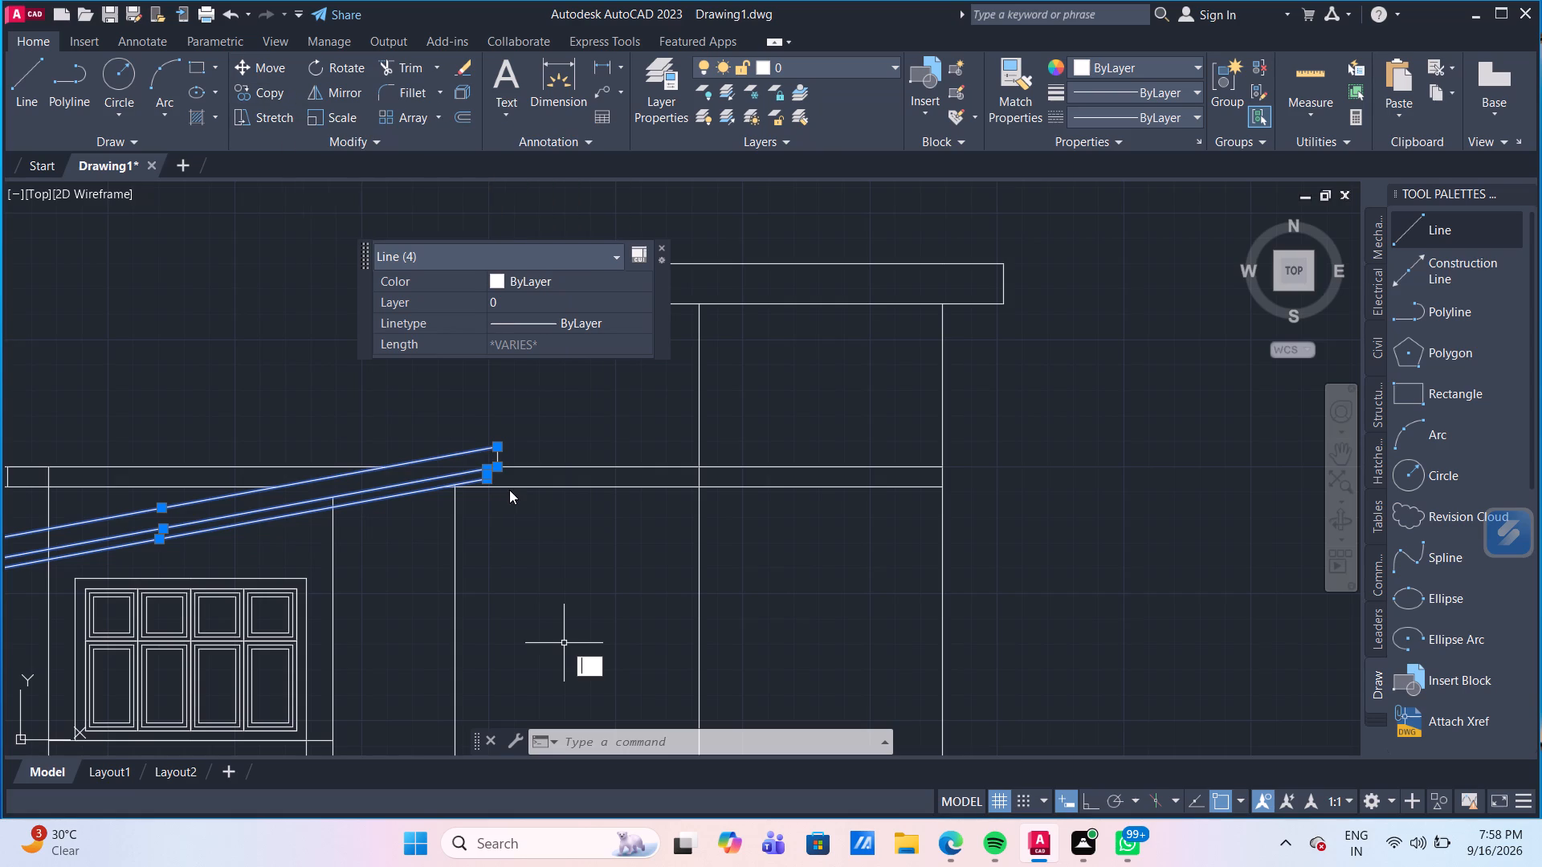
key("Escape")
scroll(487, 495, "up", 1)
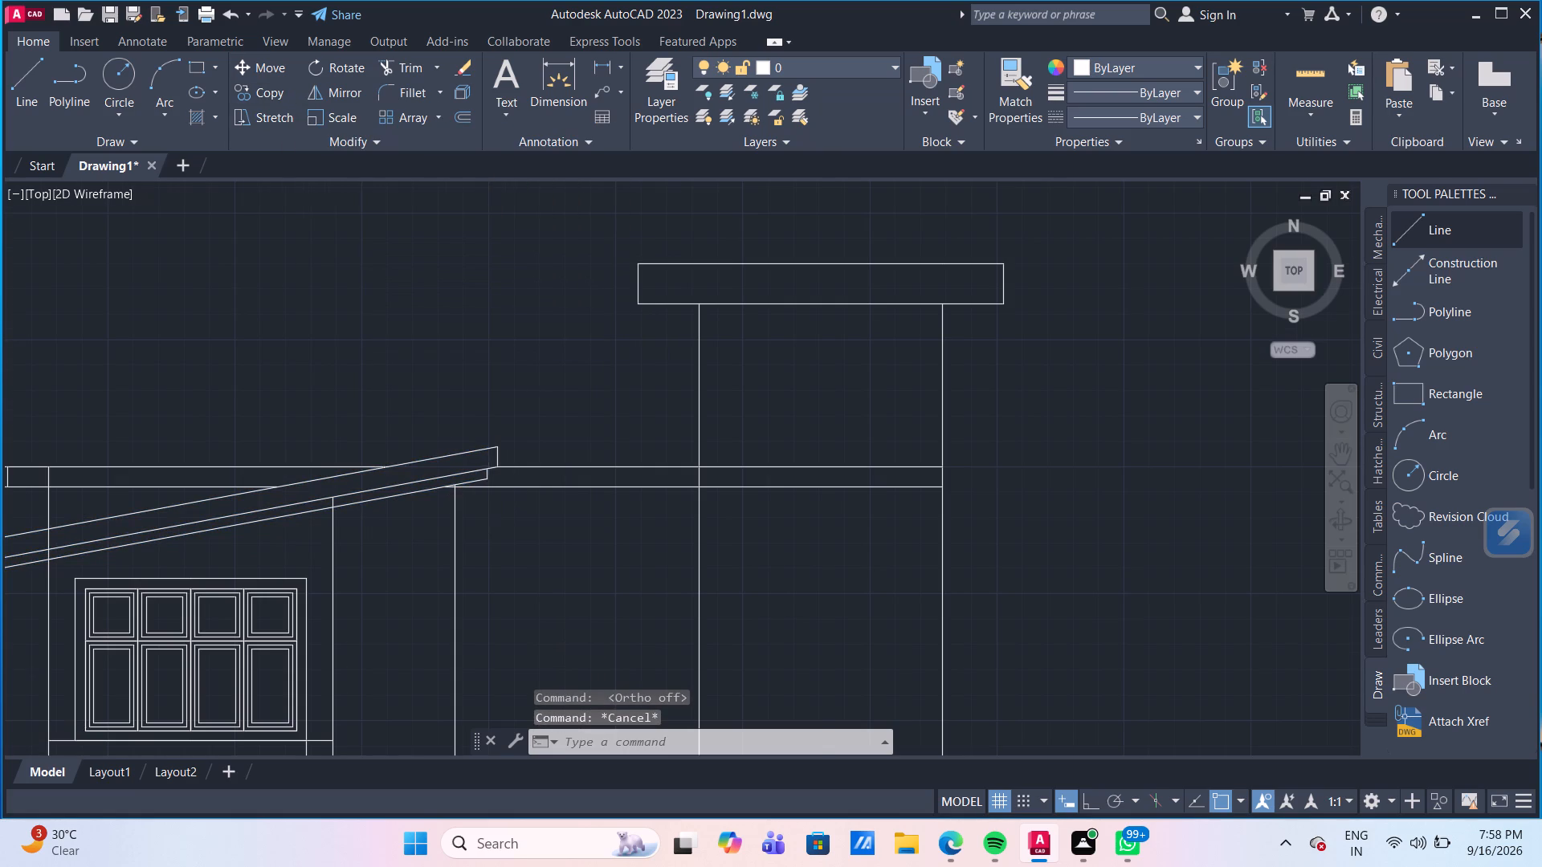
scroll(483, 482, "up", 2)
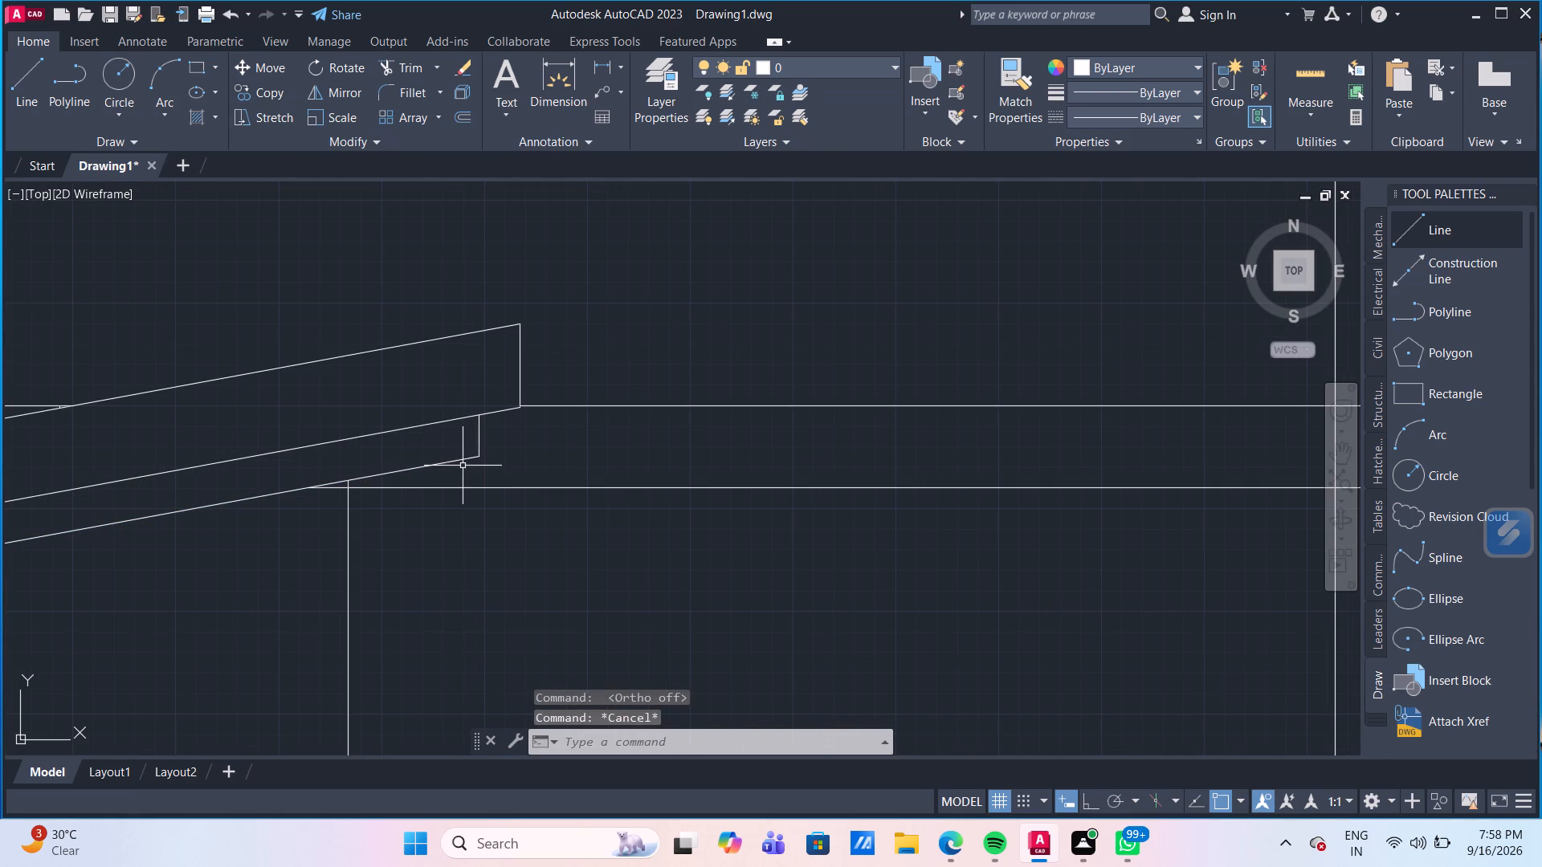
left_click(457, 460)
left_click(479, 459)
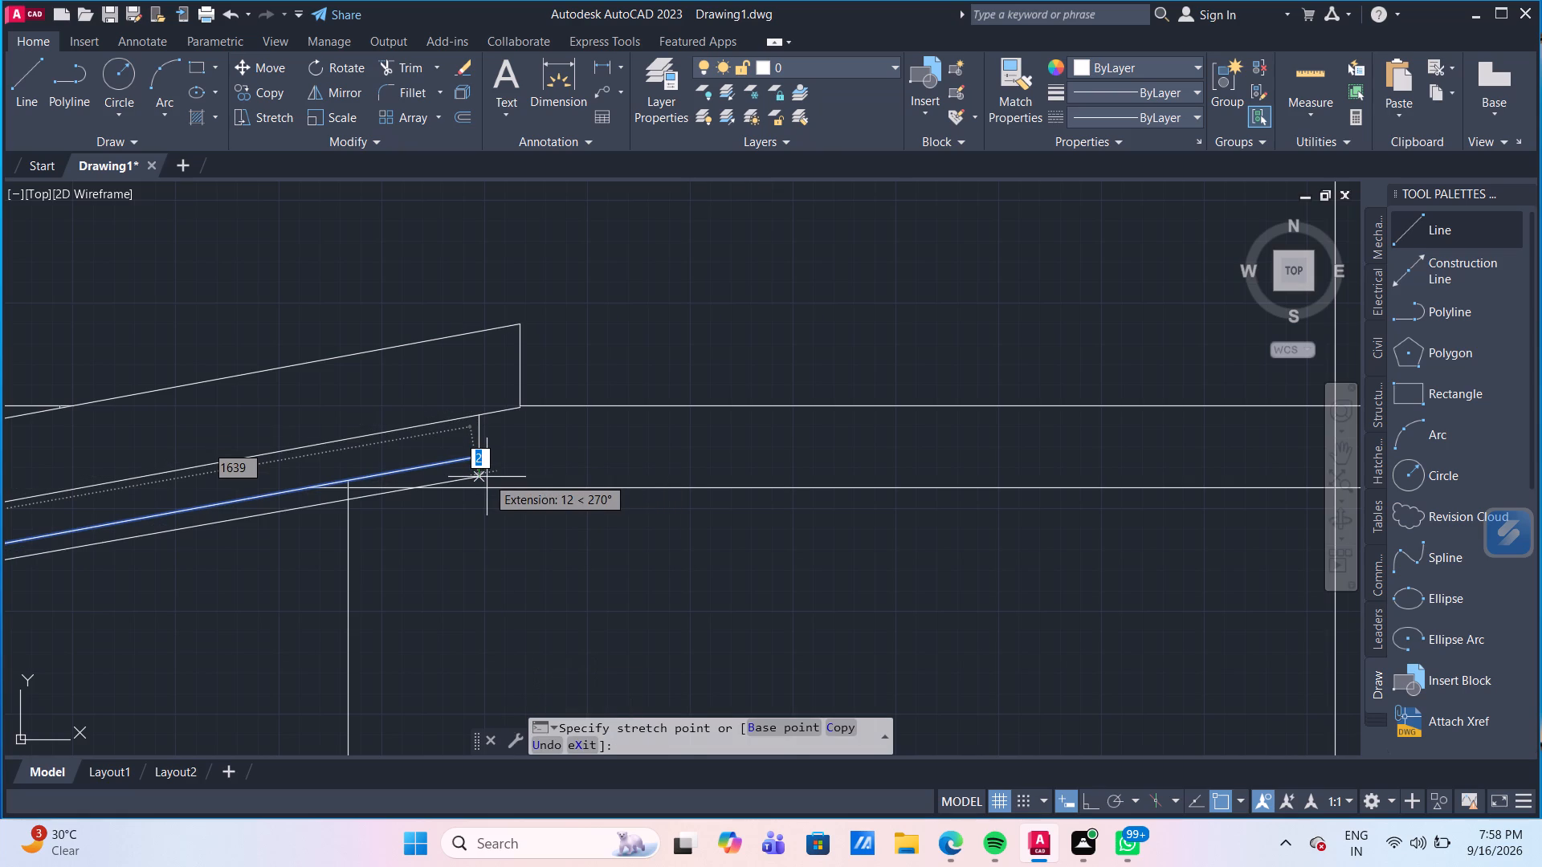
scroll(493, 483, "up", 2)
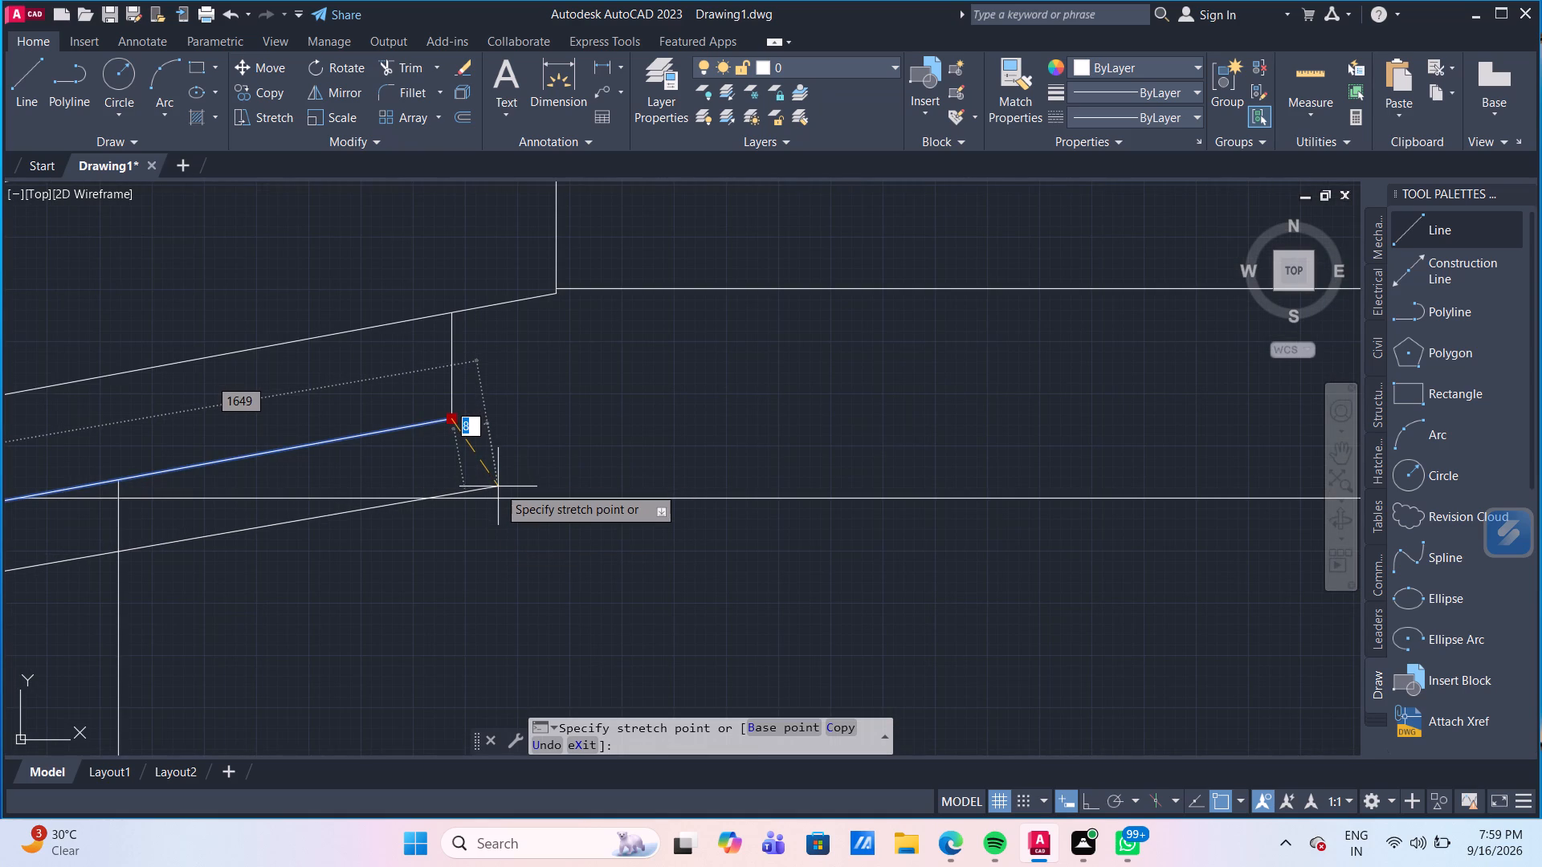
left_click(498, 486)
scroll(412, 411, "down", 2)
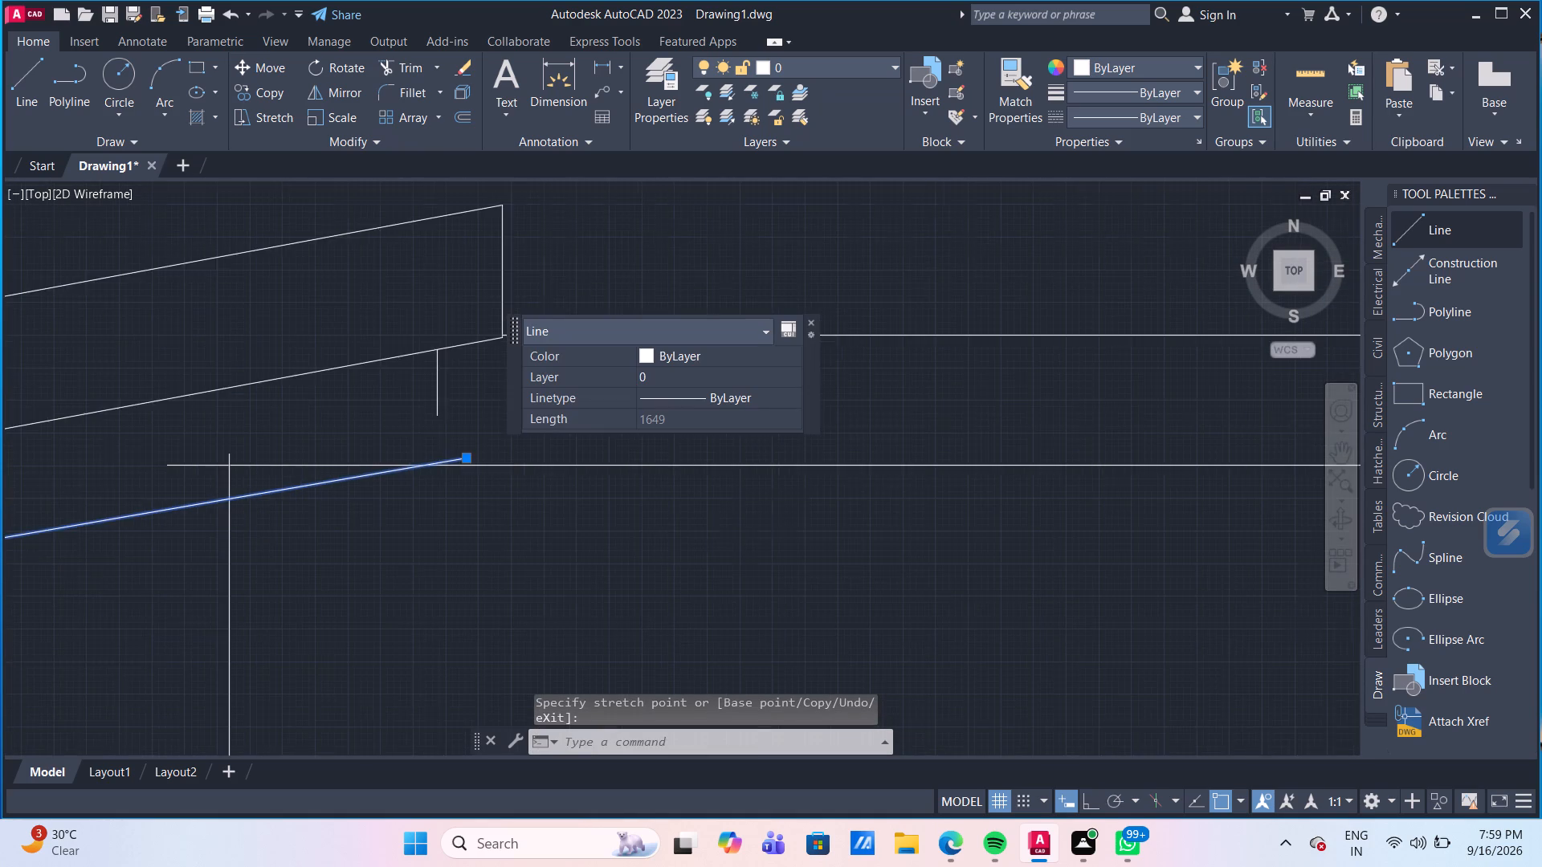
scroll(386, 405, "down", 2)
middle_click_drag(395, 463, 538, 569)
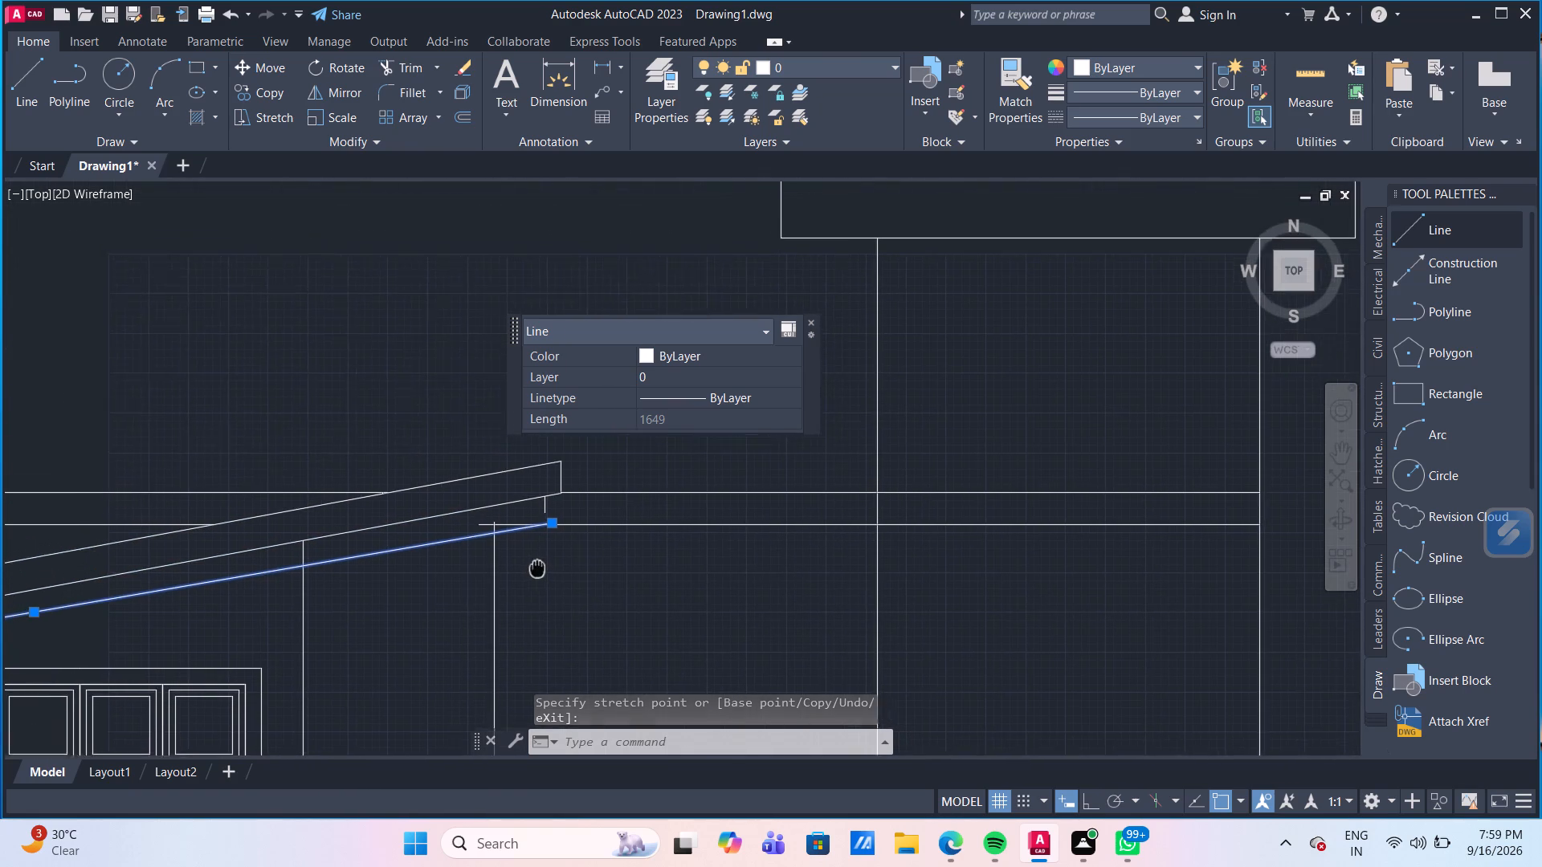
middle_click_drag(538, 569, 545, 573)
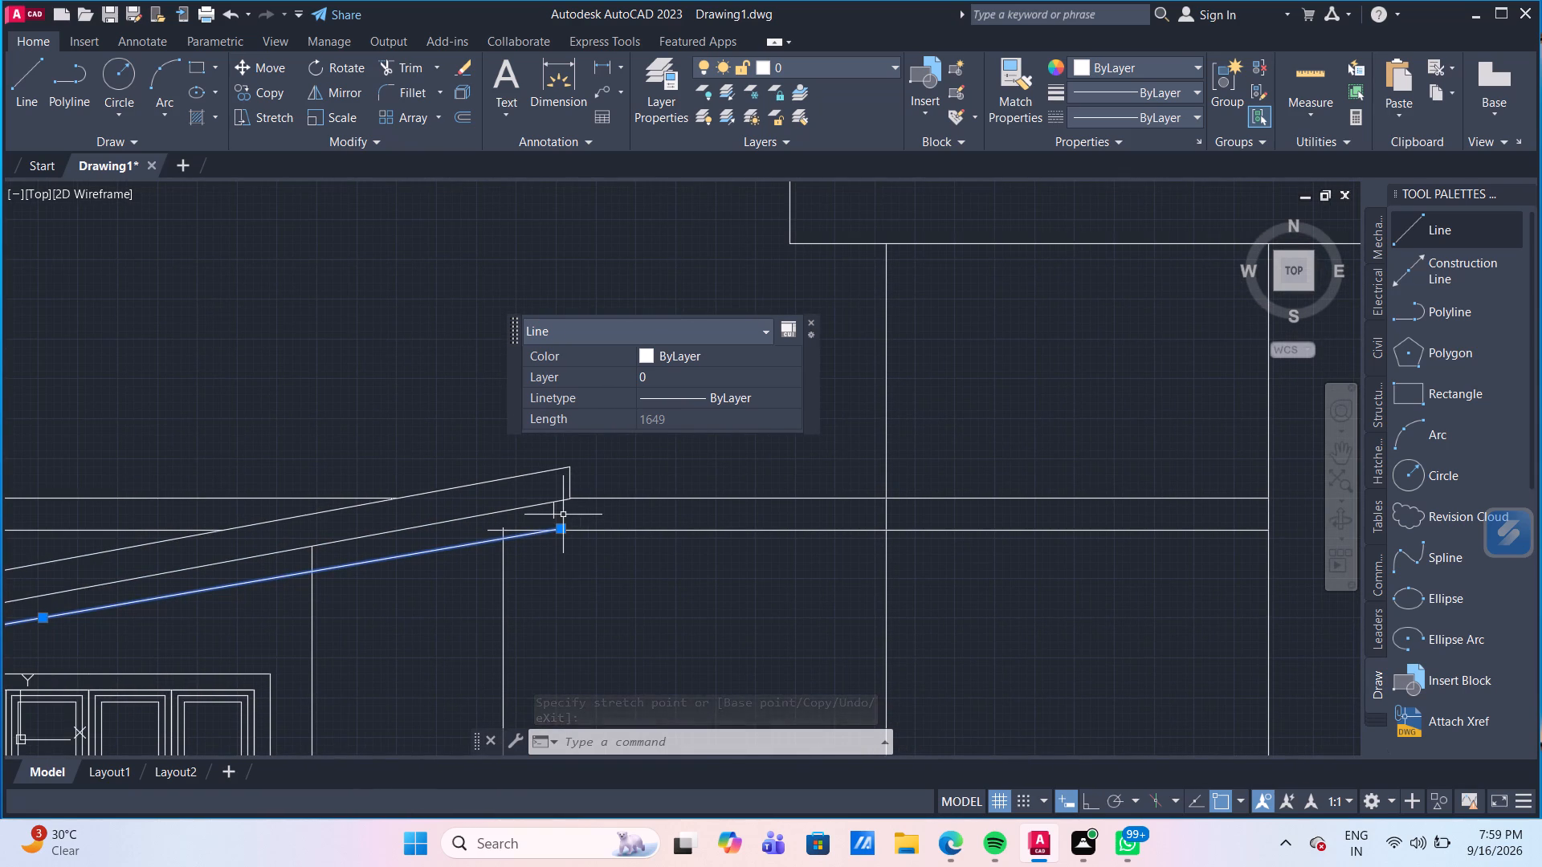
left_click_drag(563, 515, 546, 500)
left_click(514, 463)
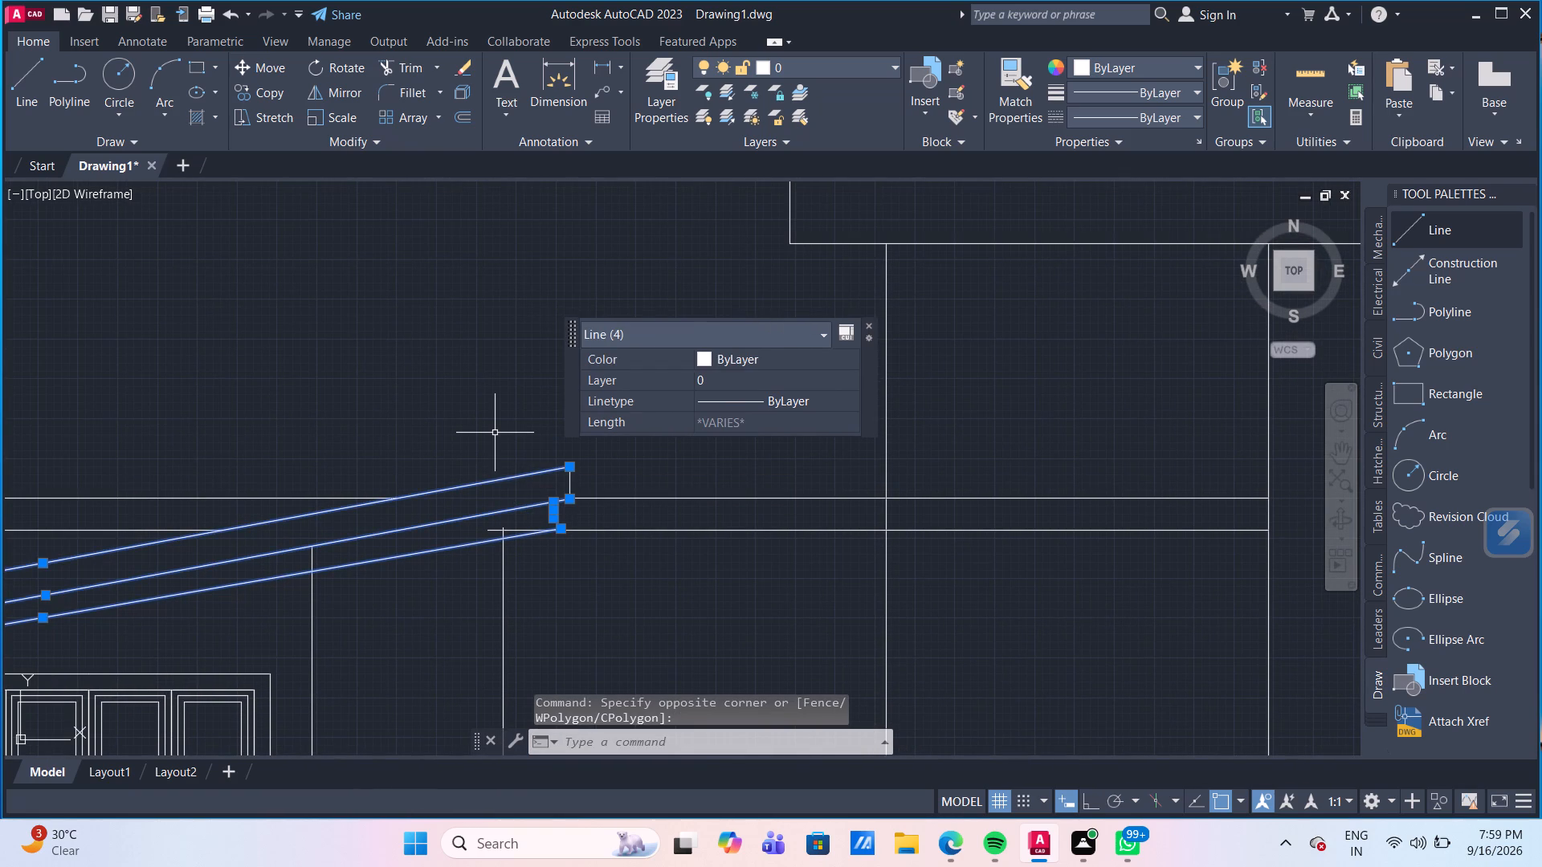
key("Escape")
Erase the upper and middle sloping roof lines, keeping only the lower one.
left_click_drag(456, 532, 453, 518)
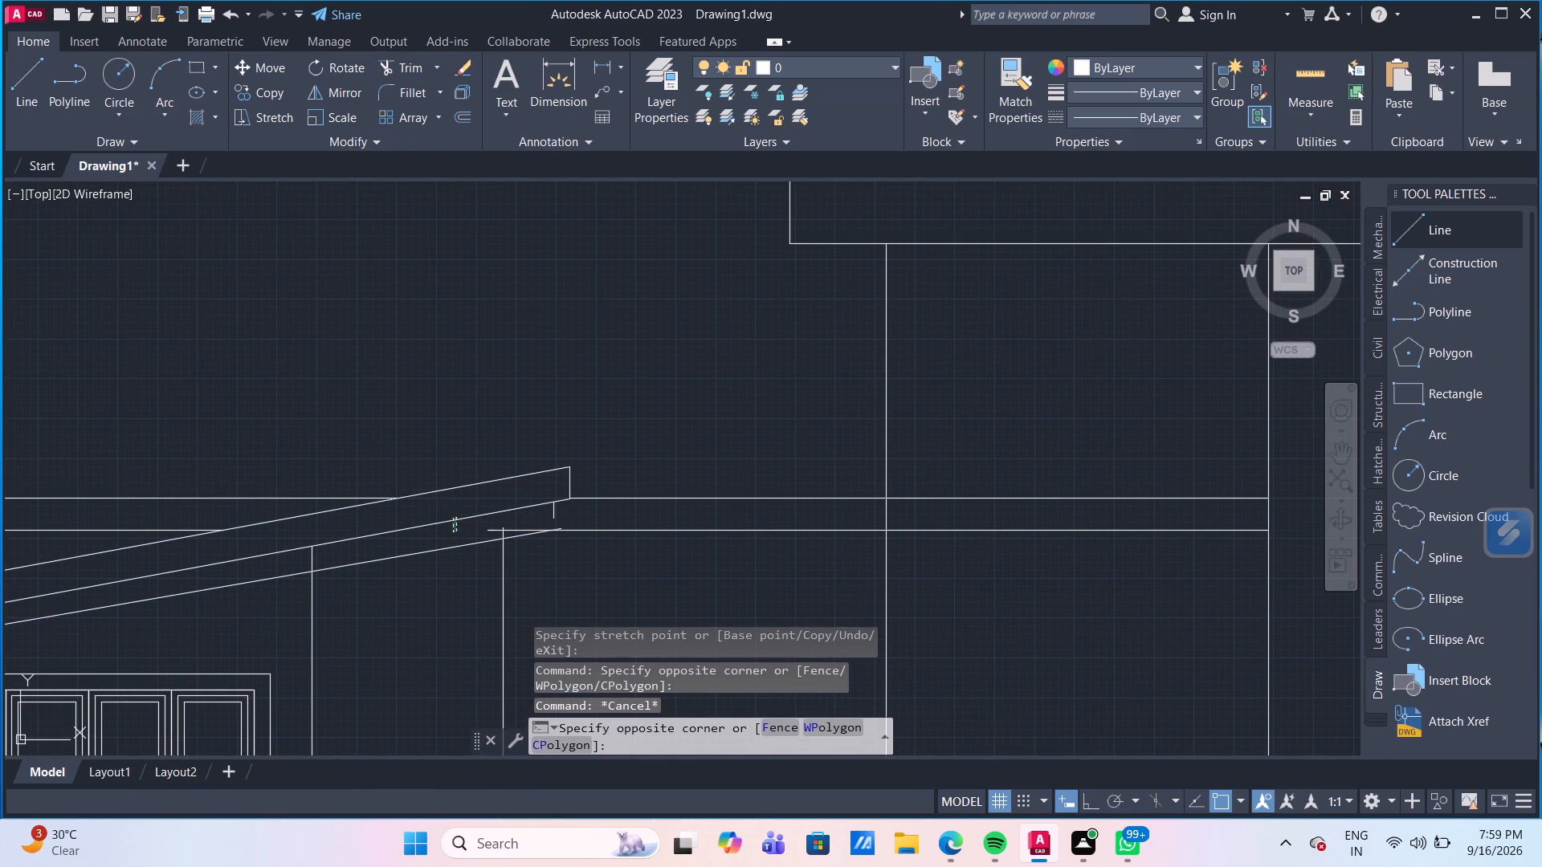
left_click(447, 477)
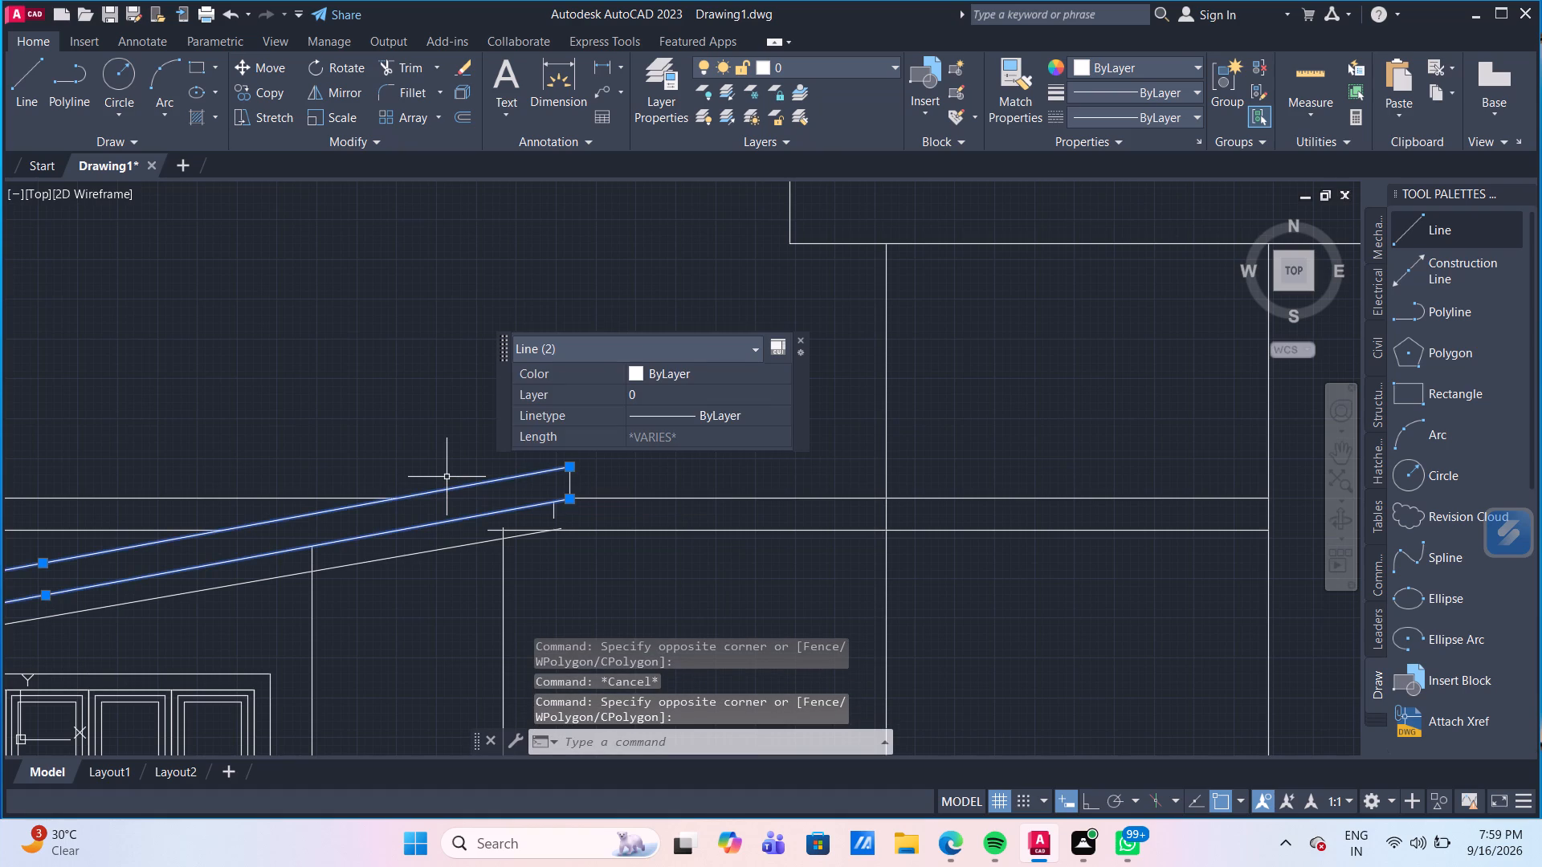
key("Delete")
scroll(447, 477, "down", 2)
scroll(437, 480, "up", 1)
middle_click_drag(406, 506, 452, 507)
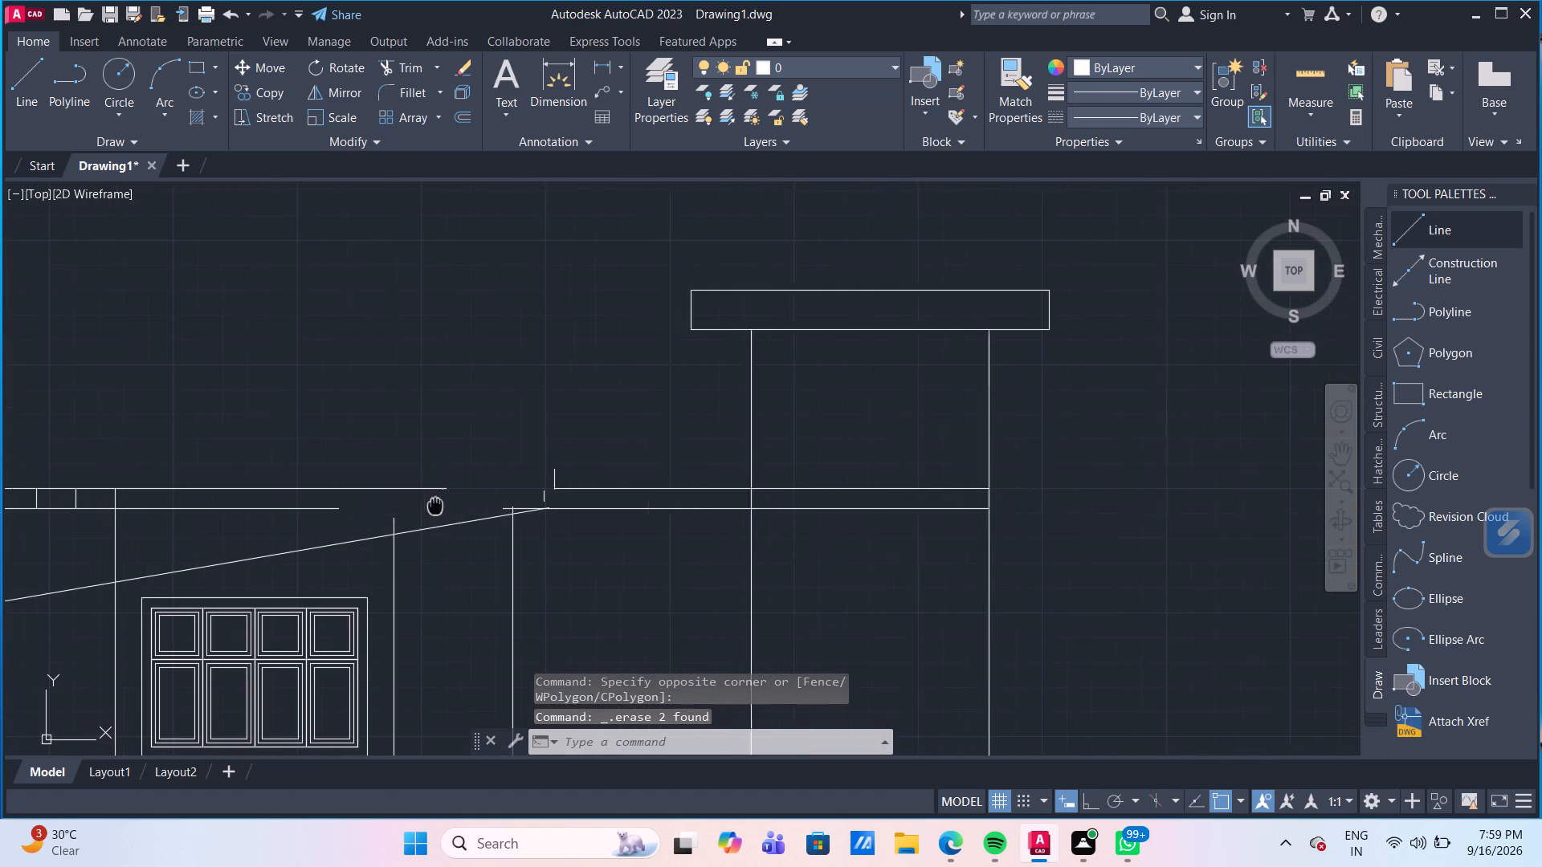
middle_click_drag(452, 507, 618, 478)
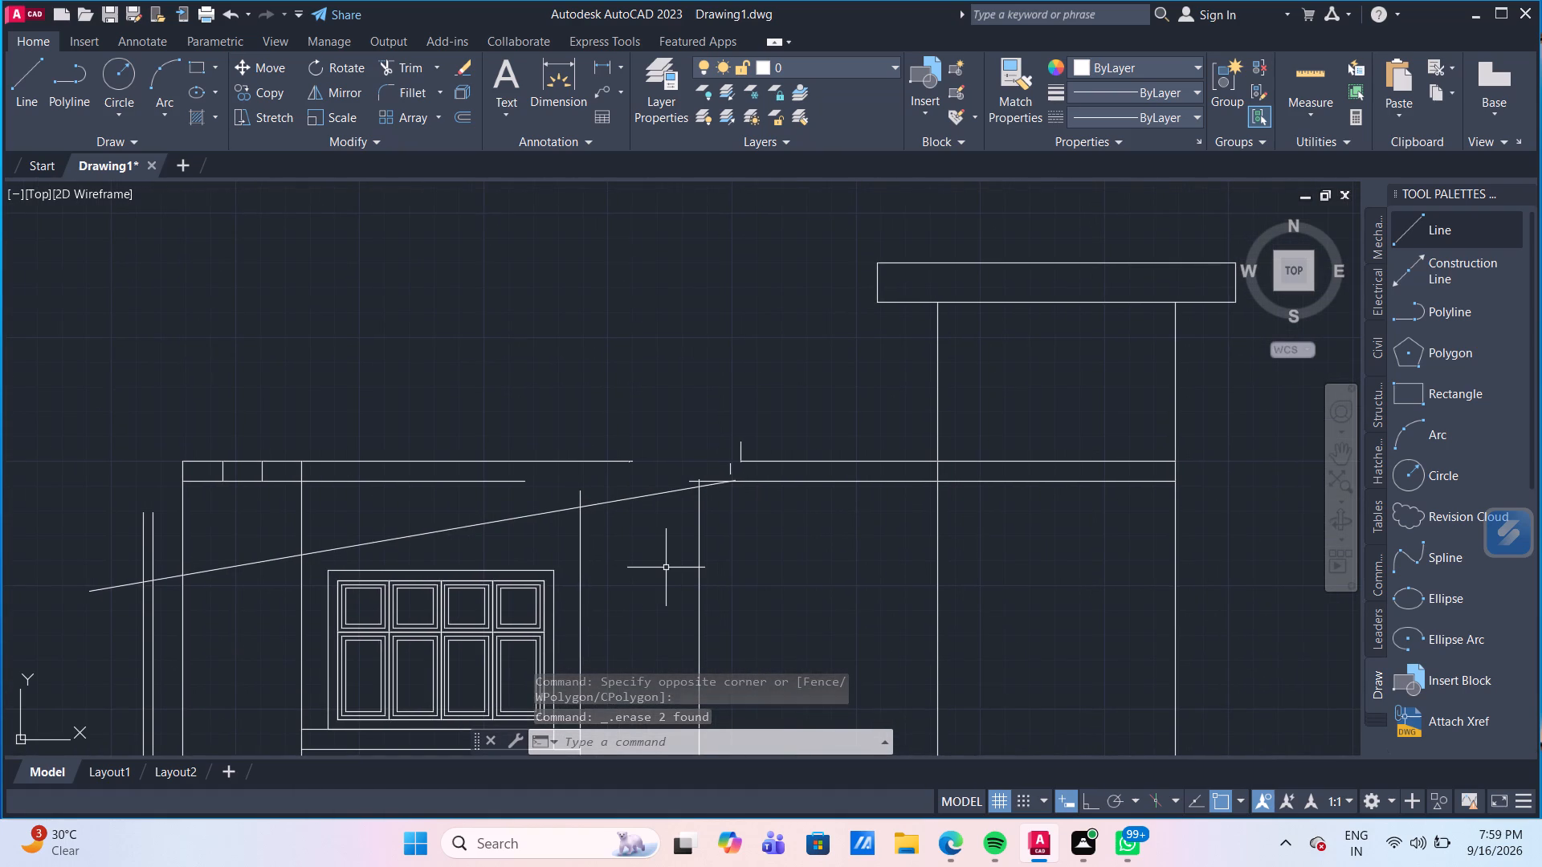
Offset the lower sloping line upward by 25, and offset that new line upward by 50.
key("o")
key("Return")
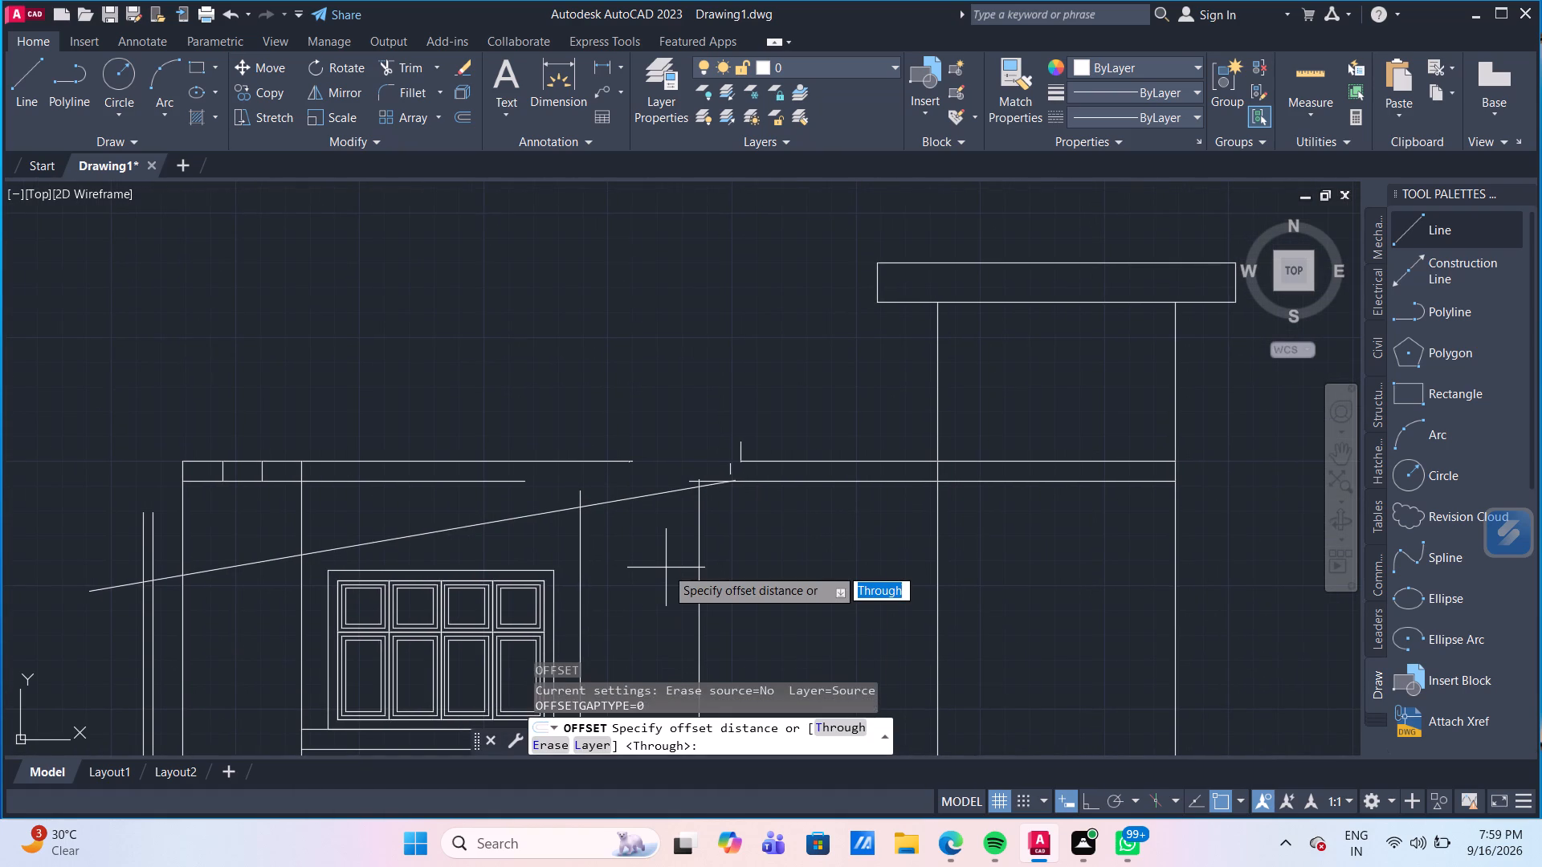
key("Return")
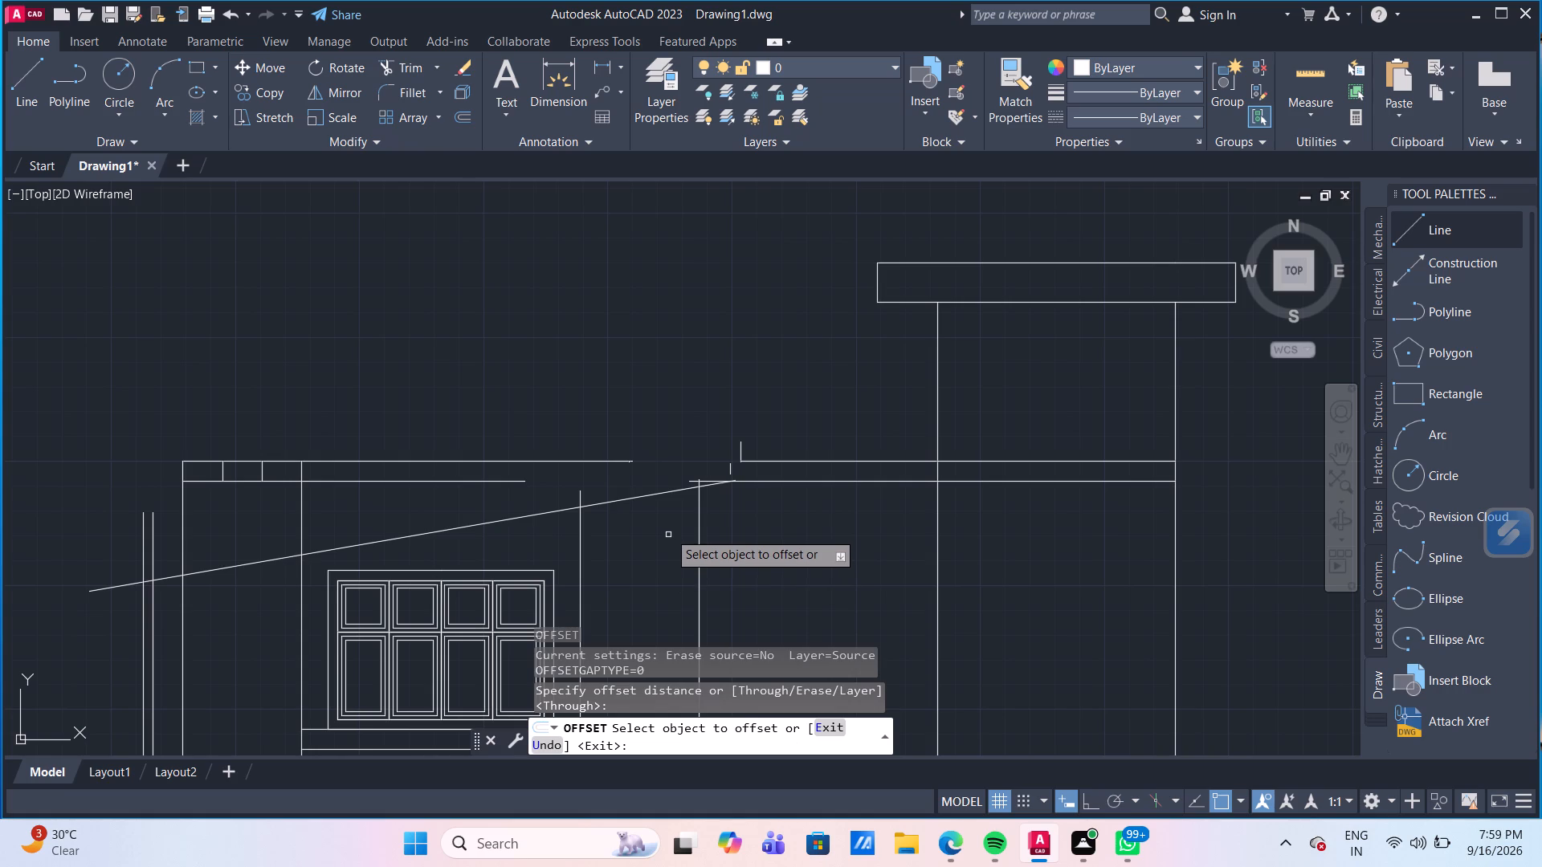
left_click(650, 496)
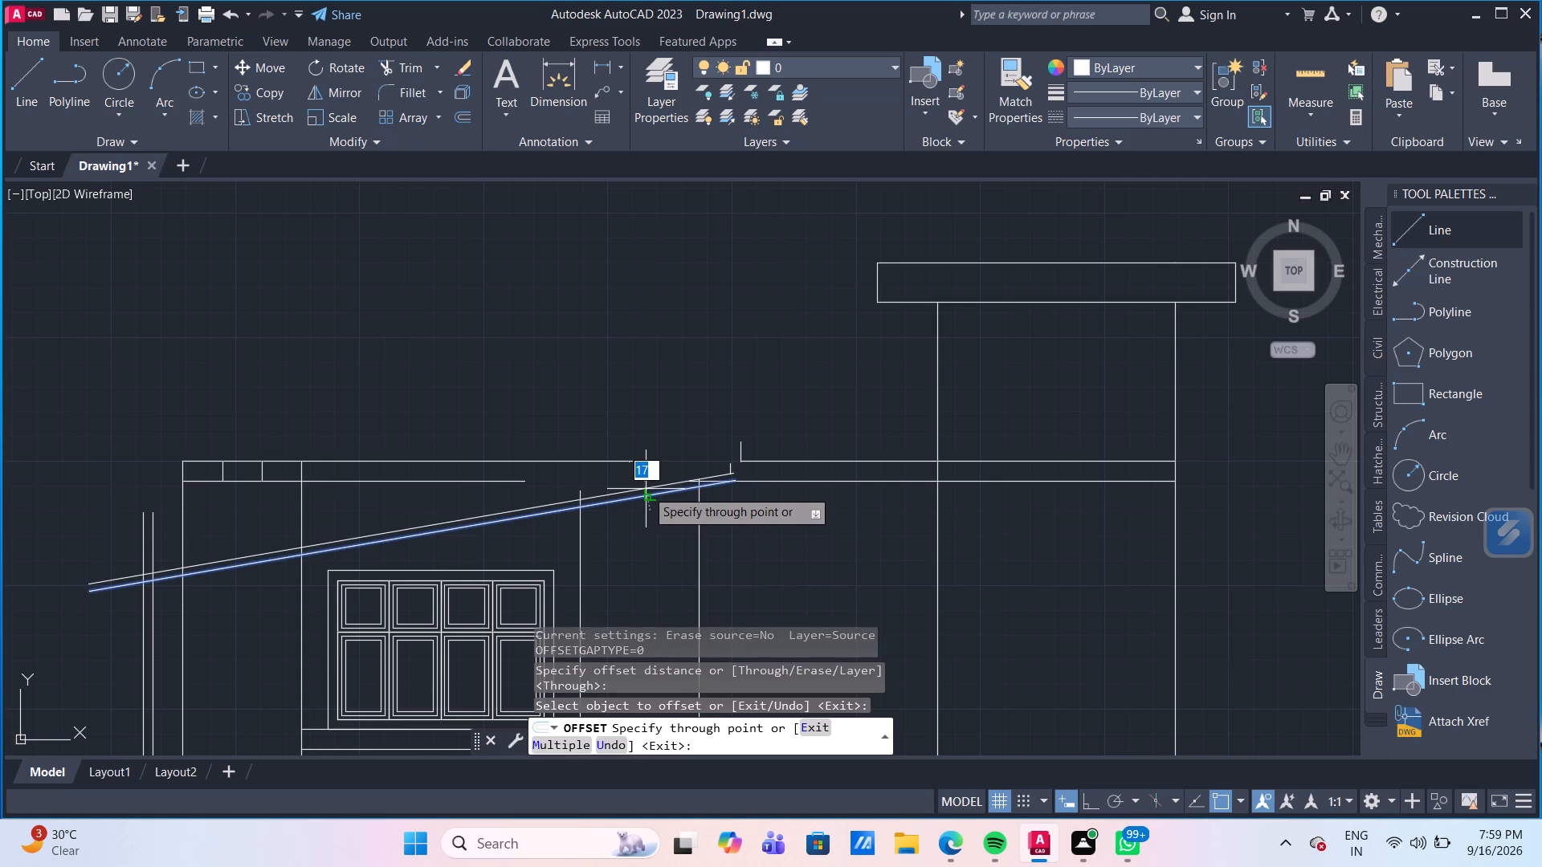
type("25")
key("Return")
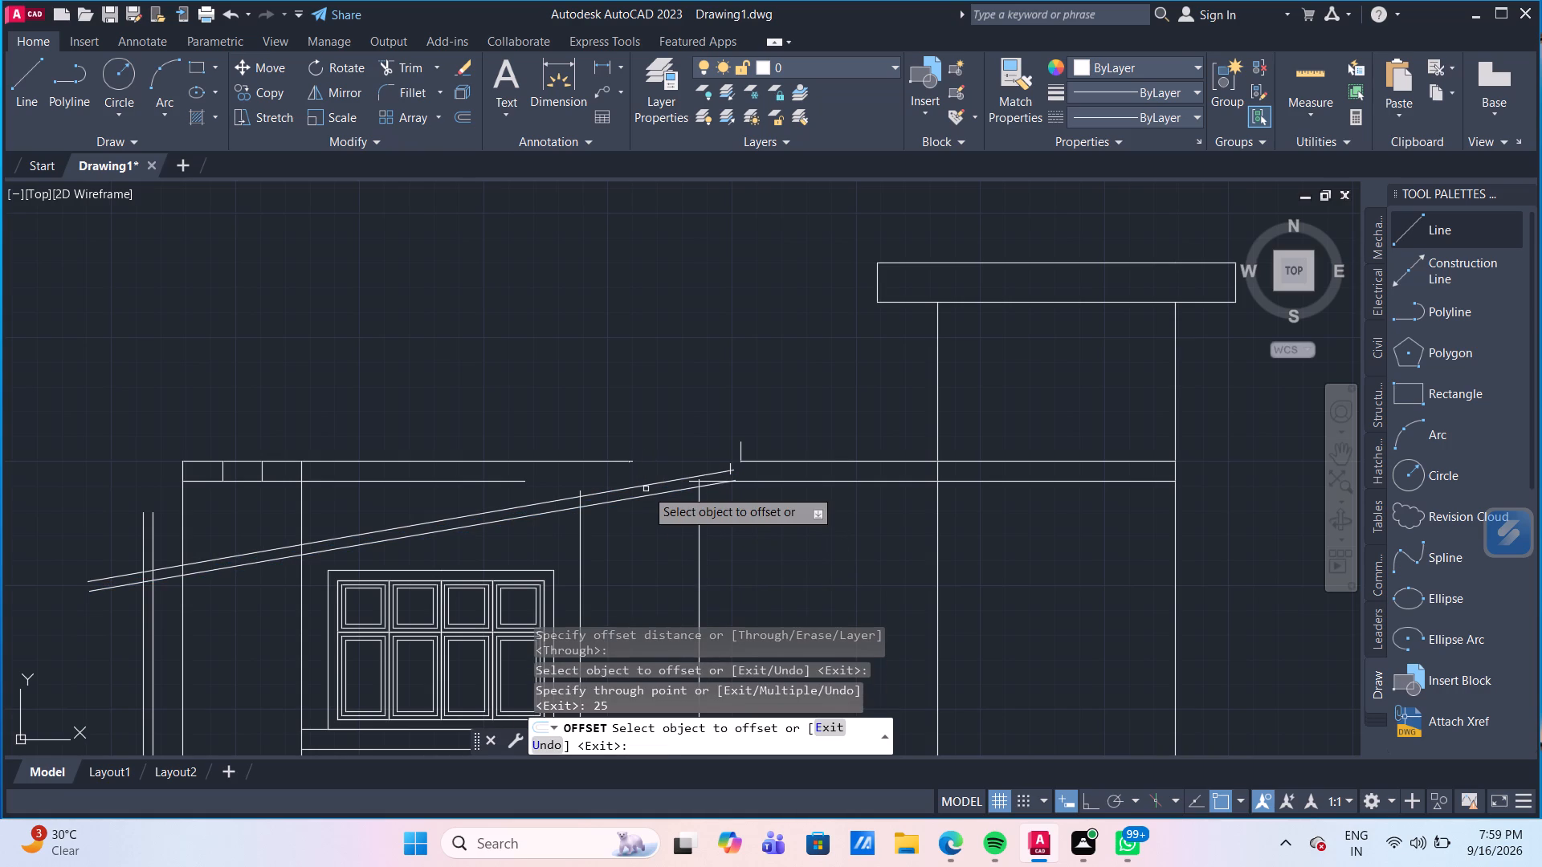
left_click(642, 486)
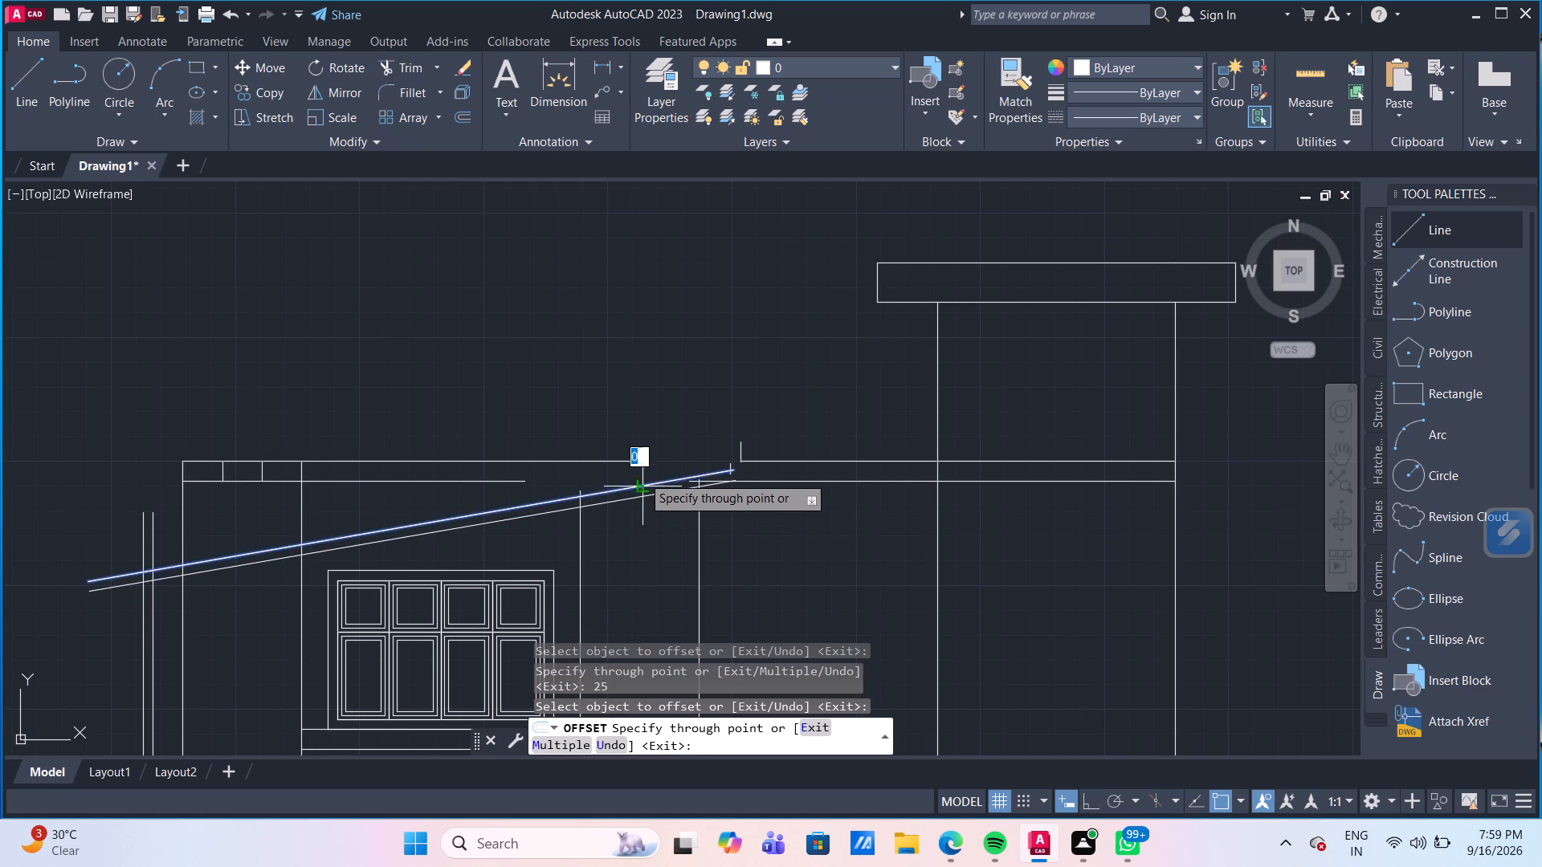
type("50")
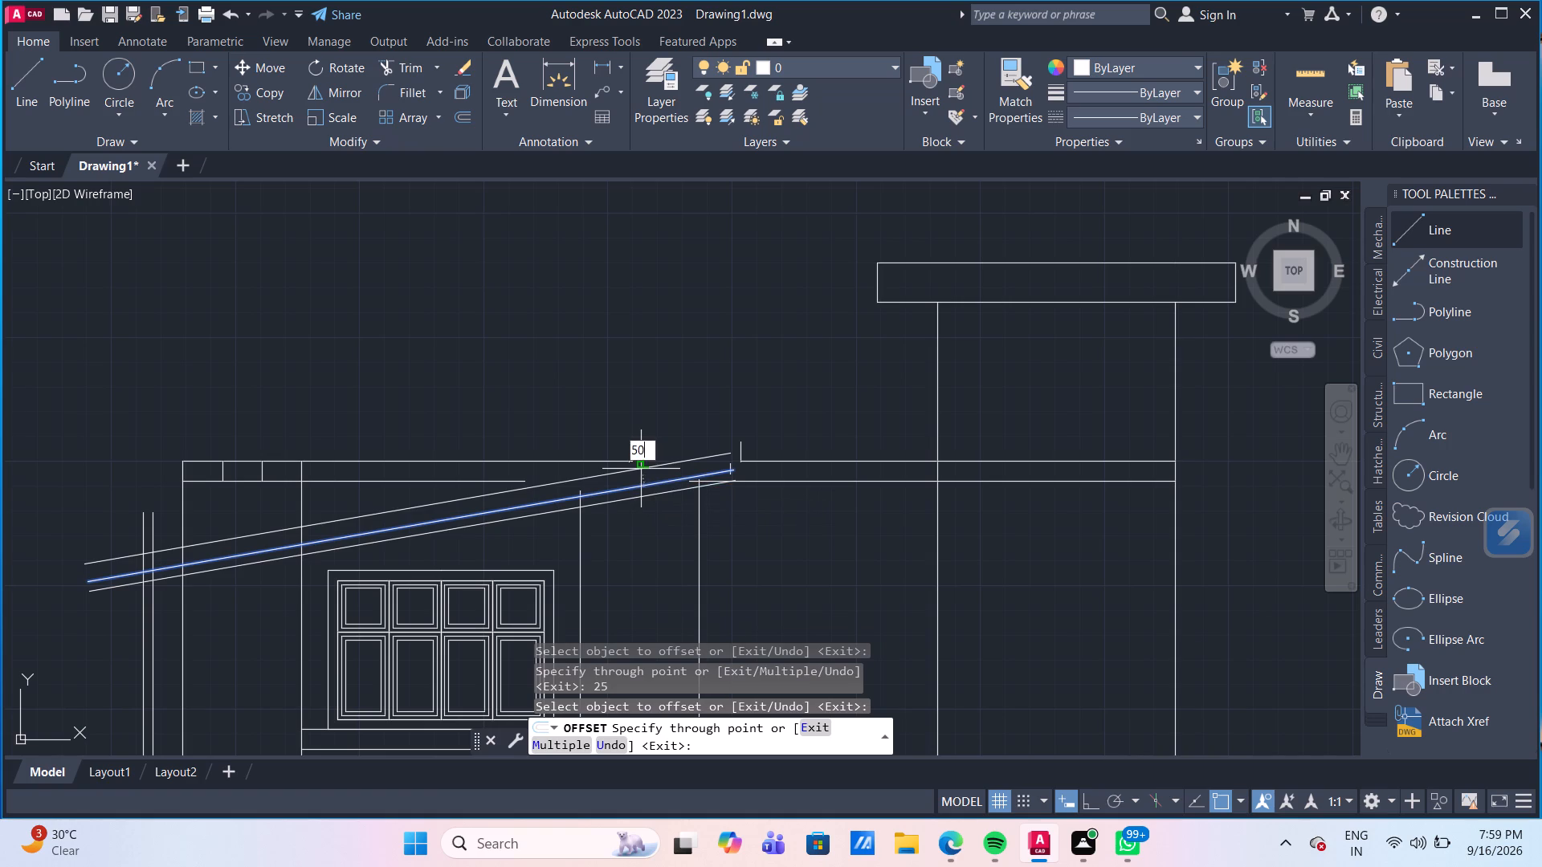
key("Return")
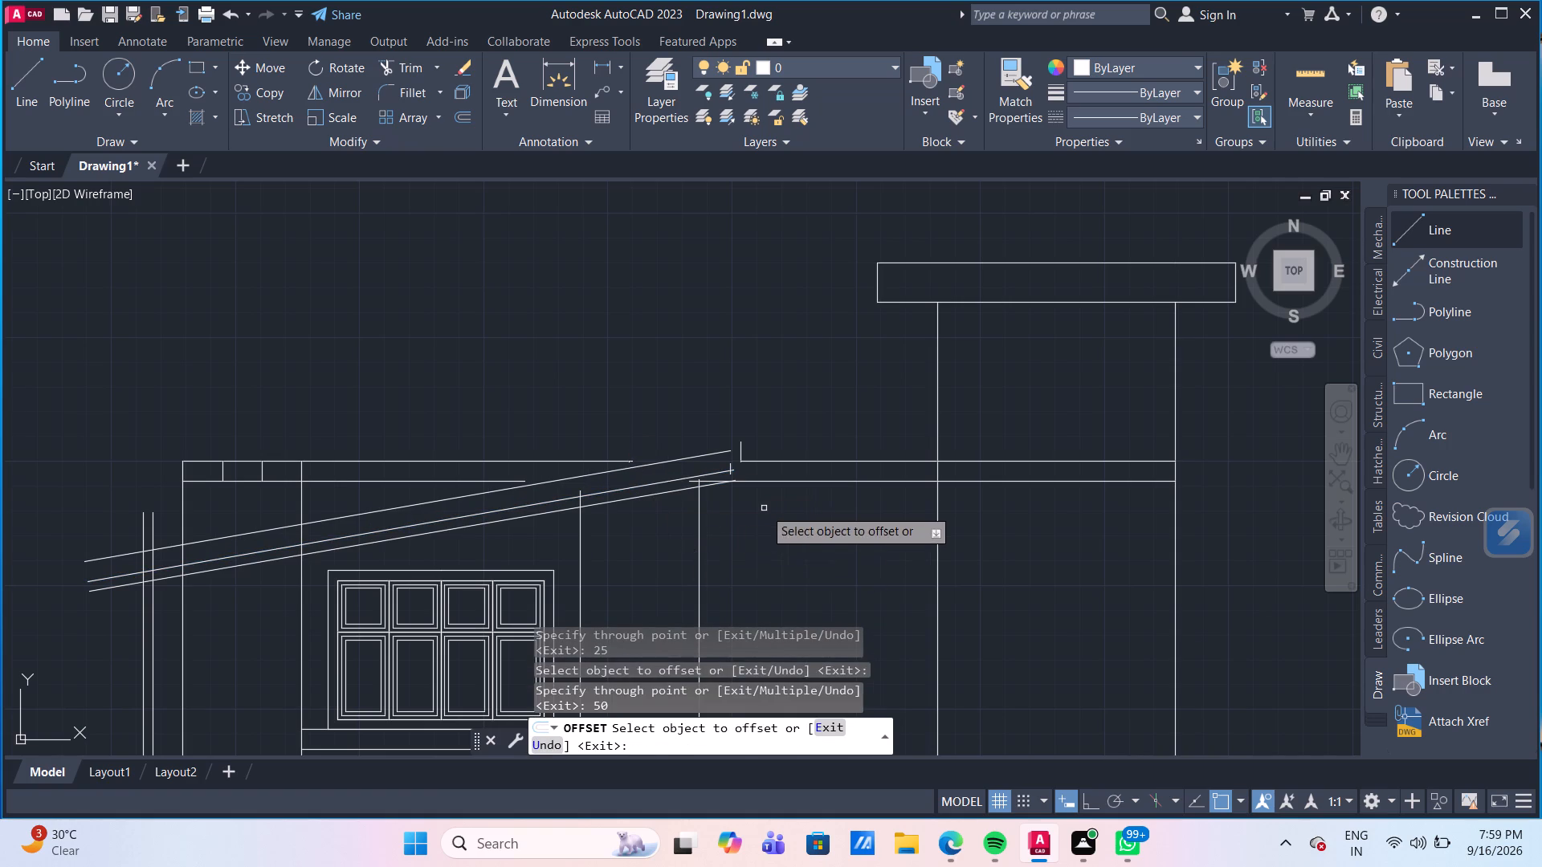
scroll(765, 505, "up", 3)
middle_click_drag(739, 504, 757, 549)
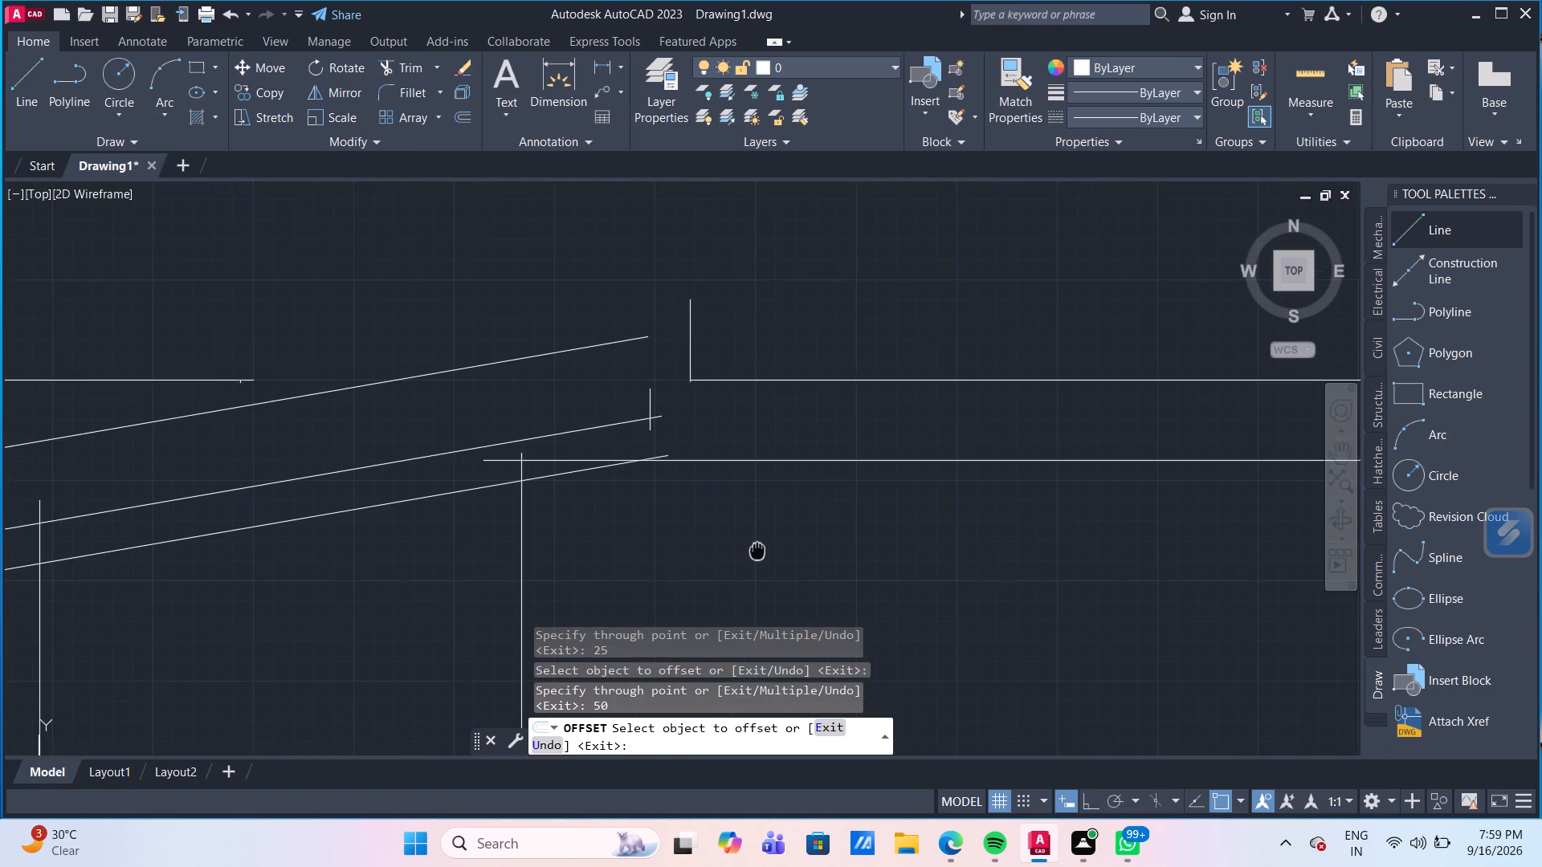
middle_click_drag(757, 549, 765, 568)
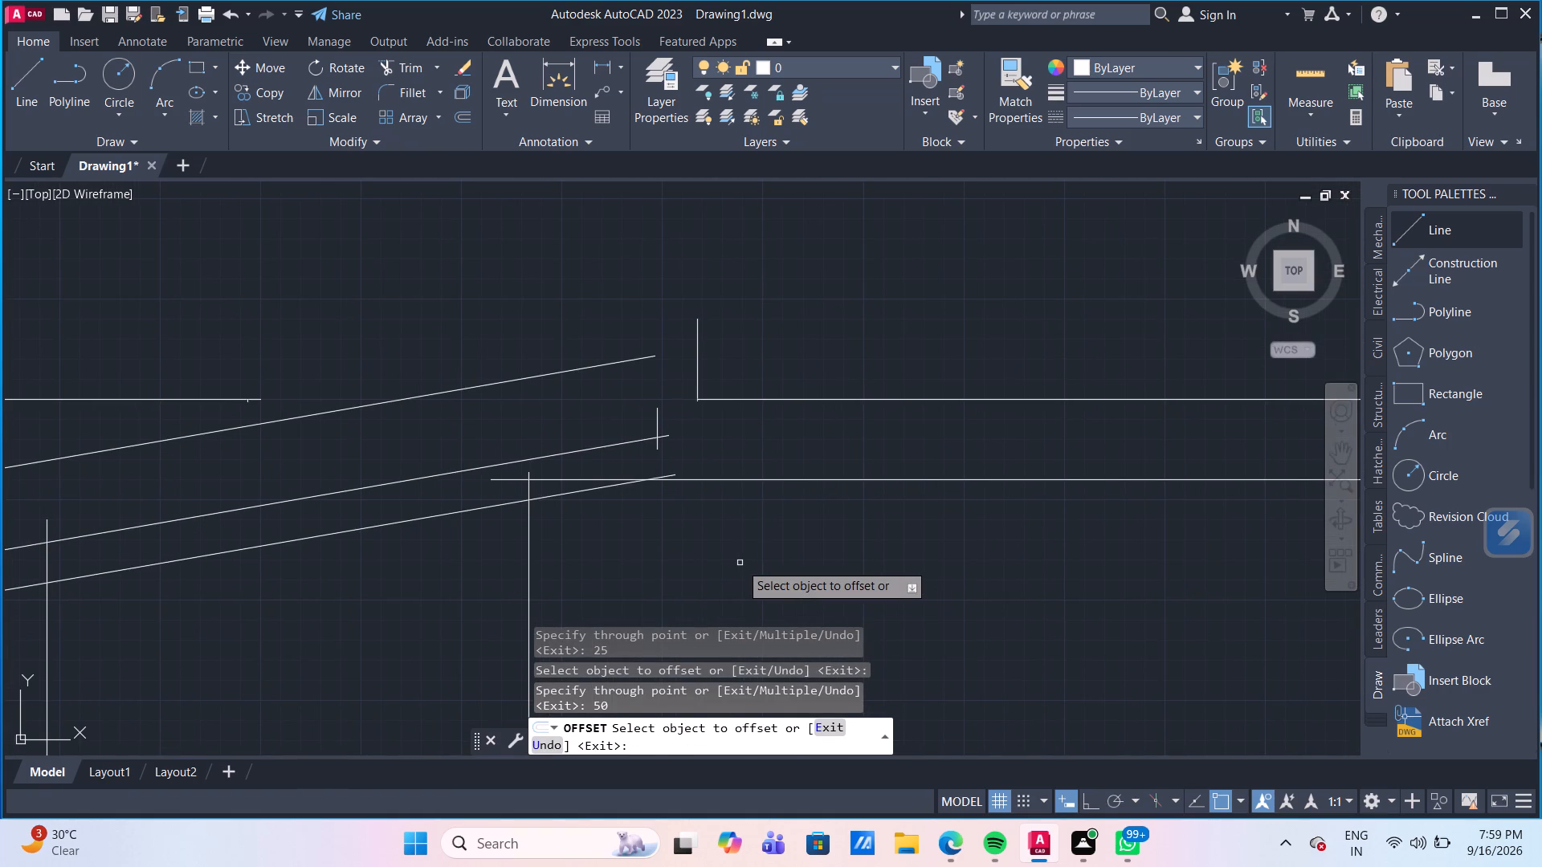
key("Escape")
Extend the upper sloping line to the outer short vertical, and the middle and lower ones to the slab's top edge.
type("EX")
key("Return")
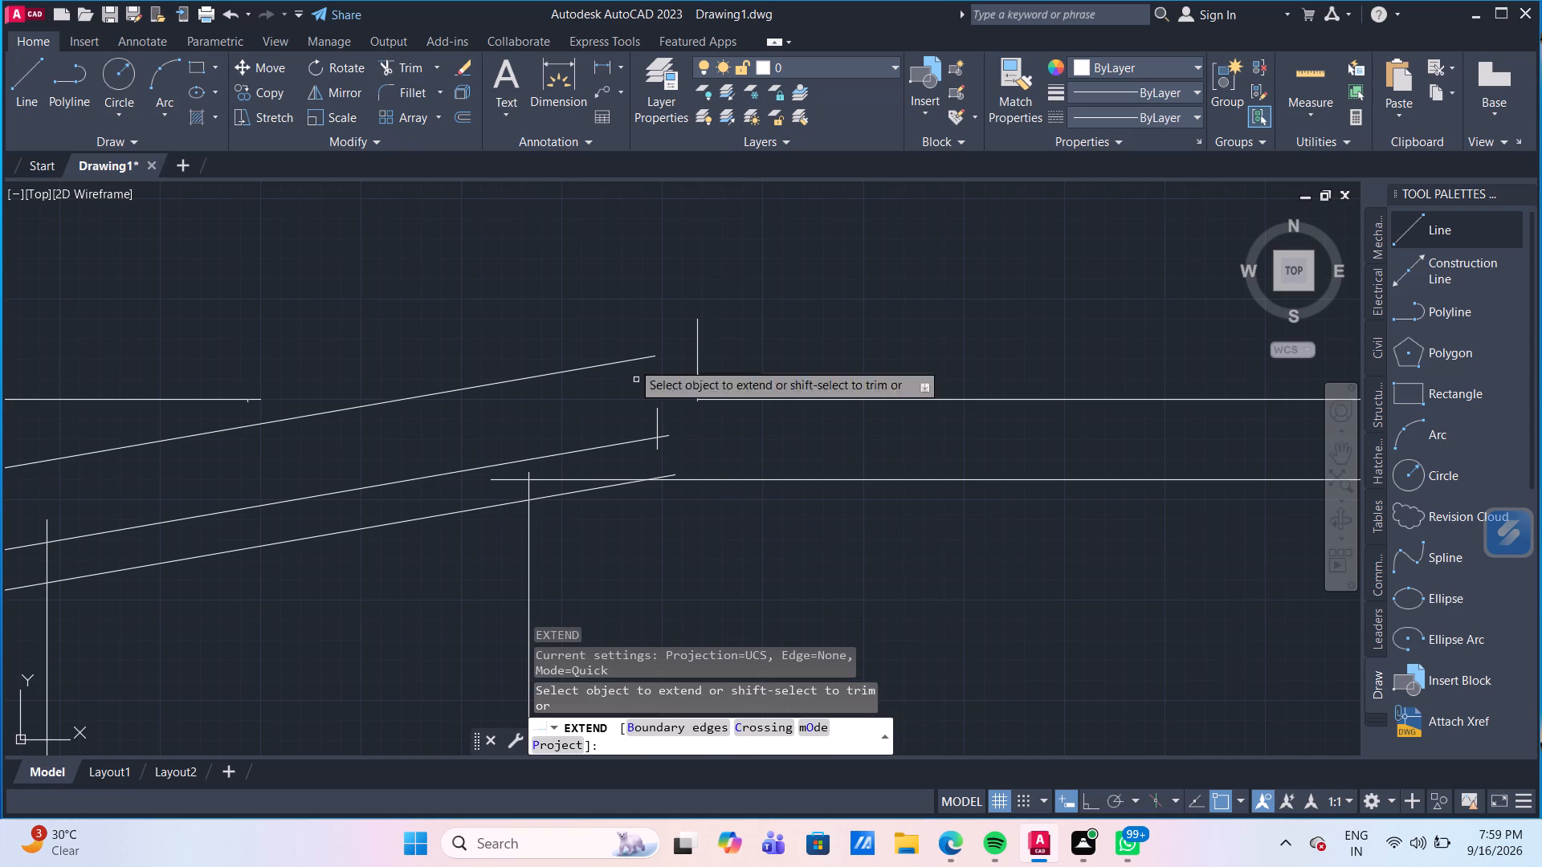
left_click(634, 360)
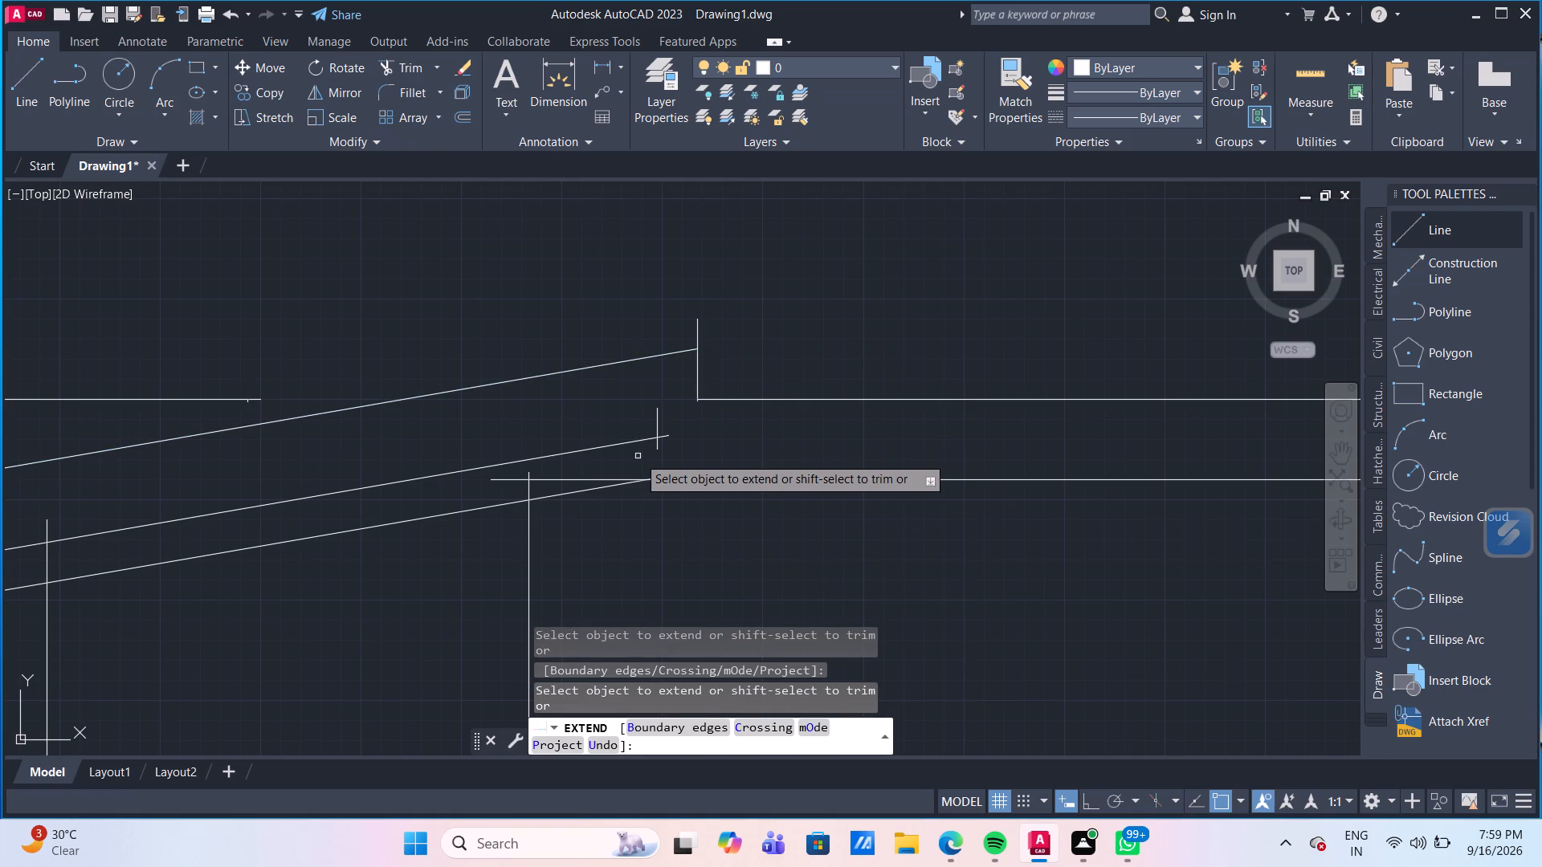
left_click(630, 442)
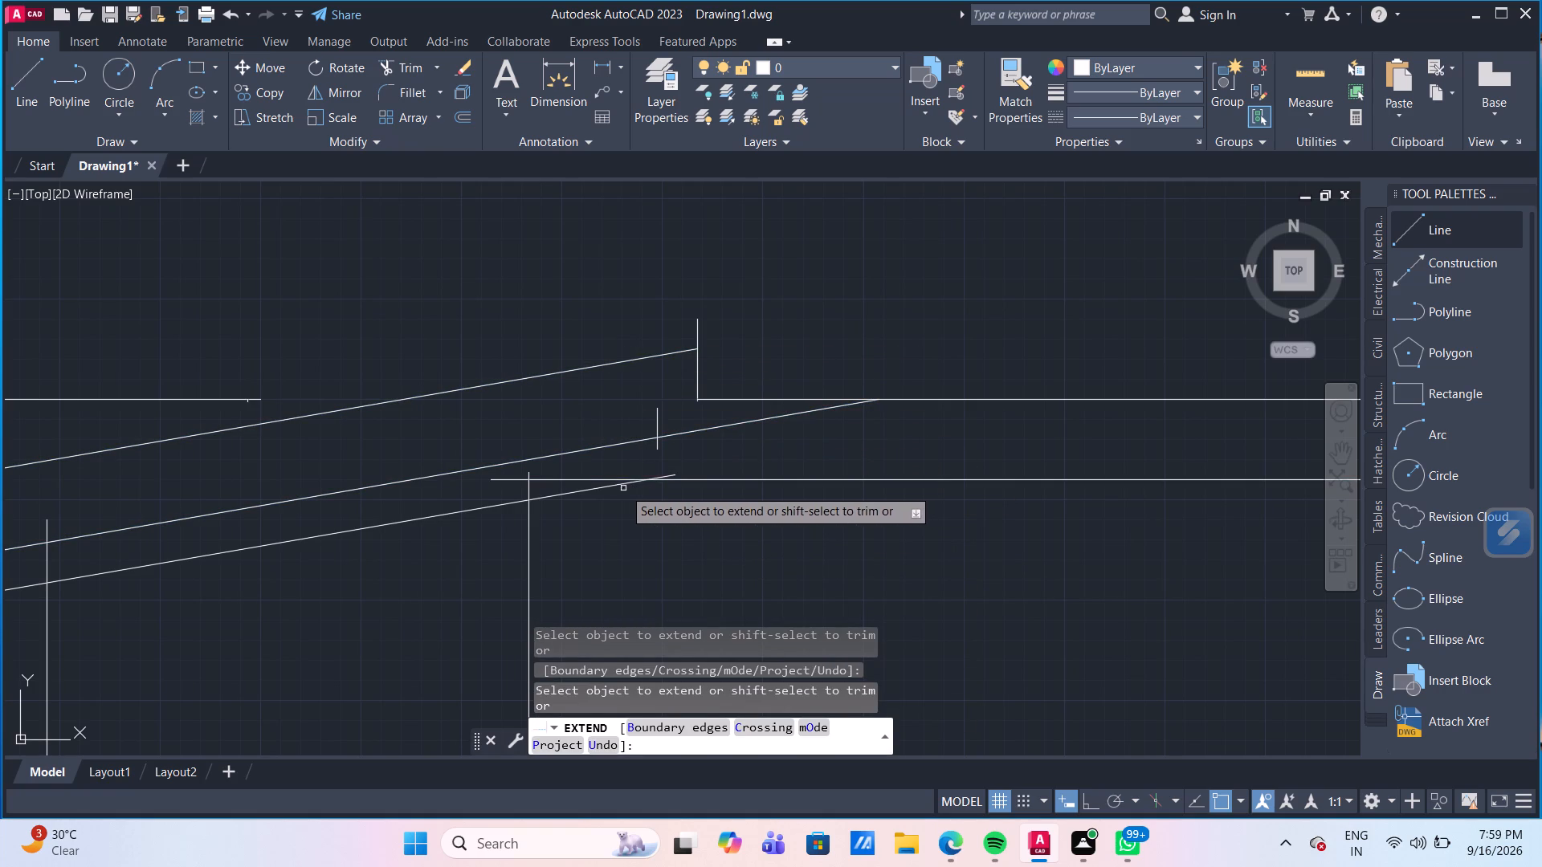
left_click(616, 487)
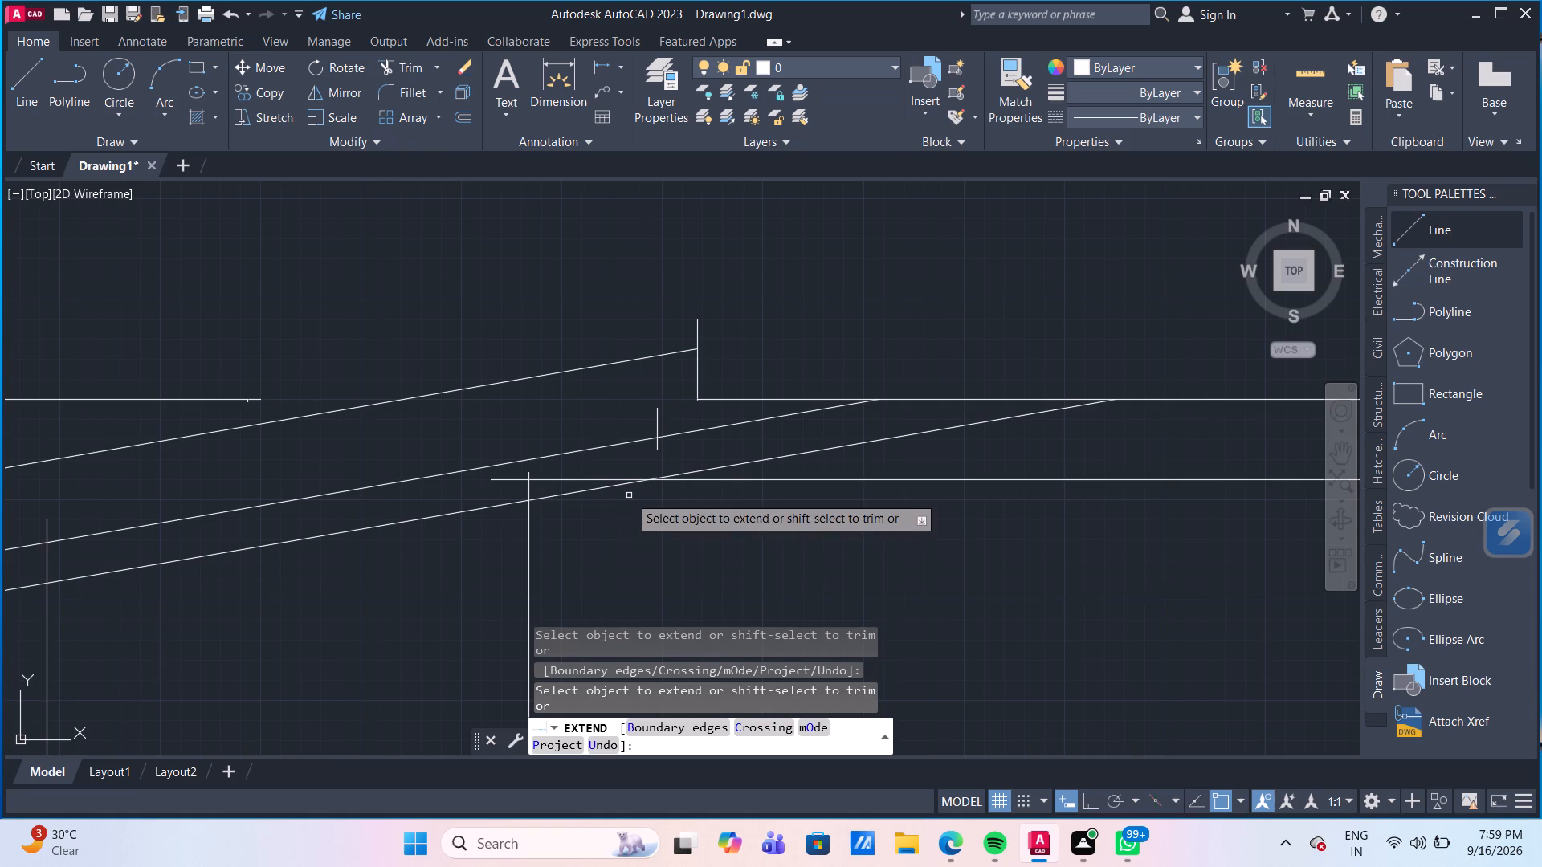
Draw a vertical line about 241 long across the slab, between the upper ends of the middle and lower sloping lines.
scroll(887, 487, "down", 5)
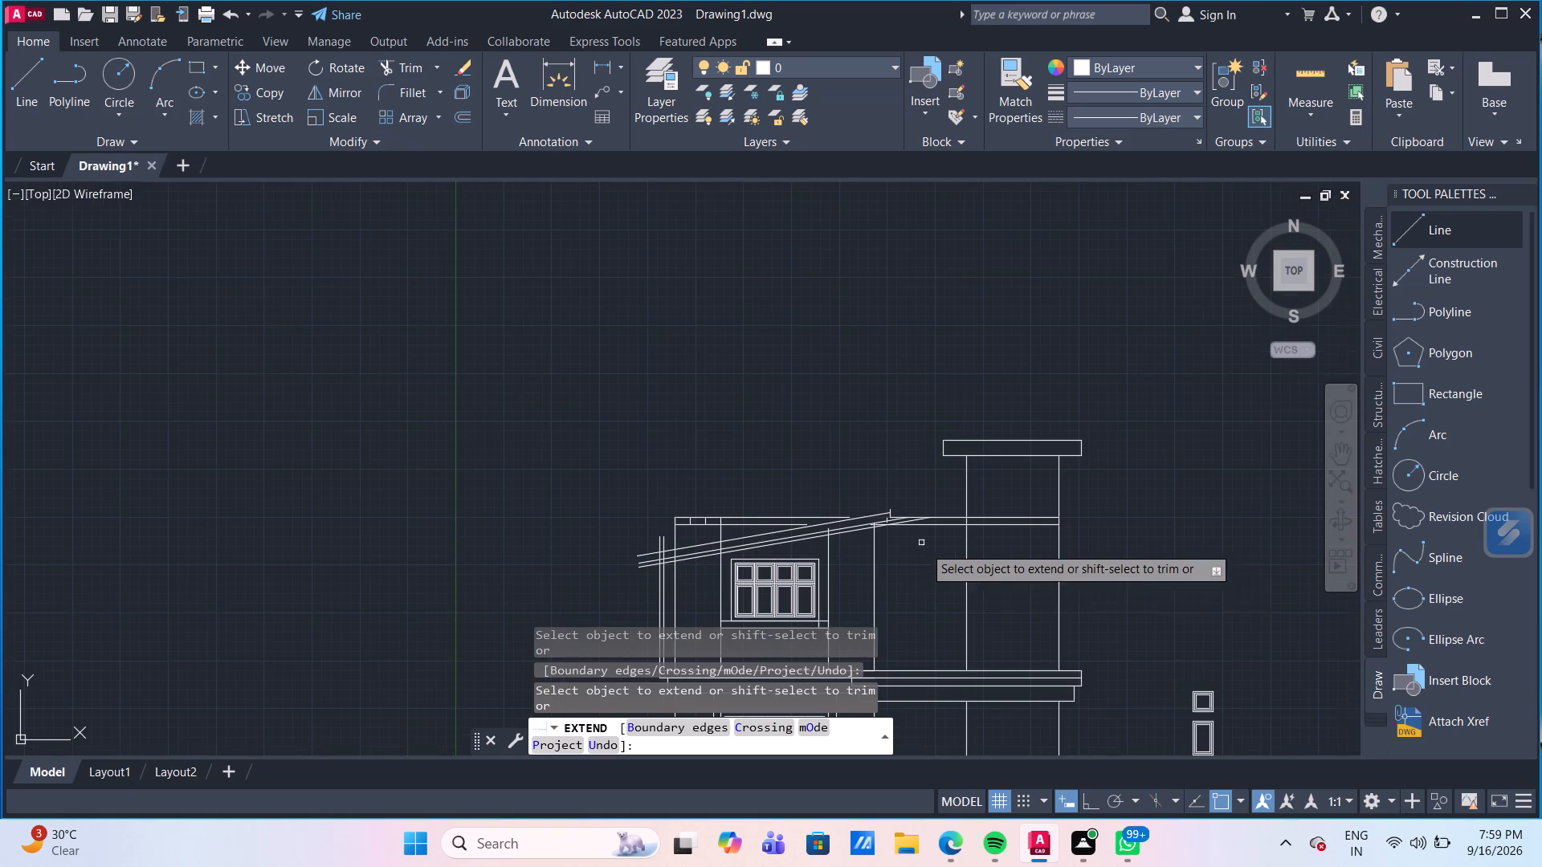
scroll(931, 556, "up", 3)
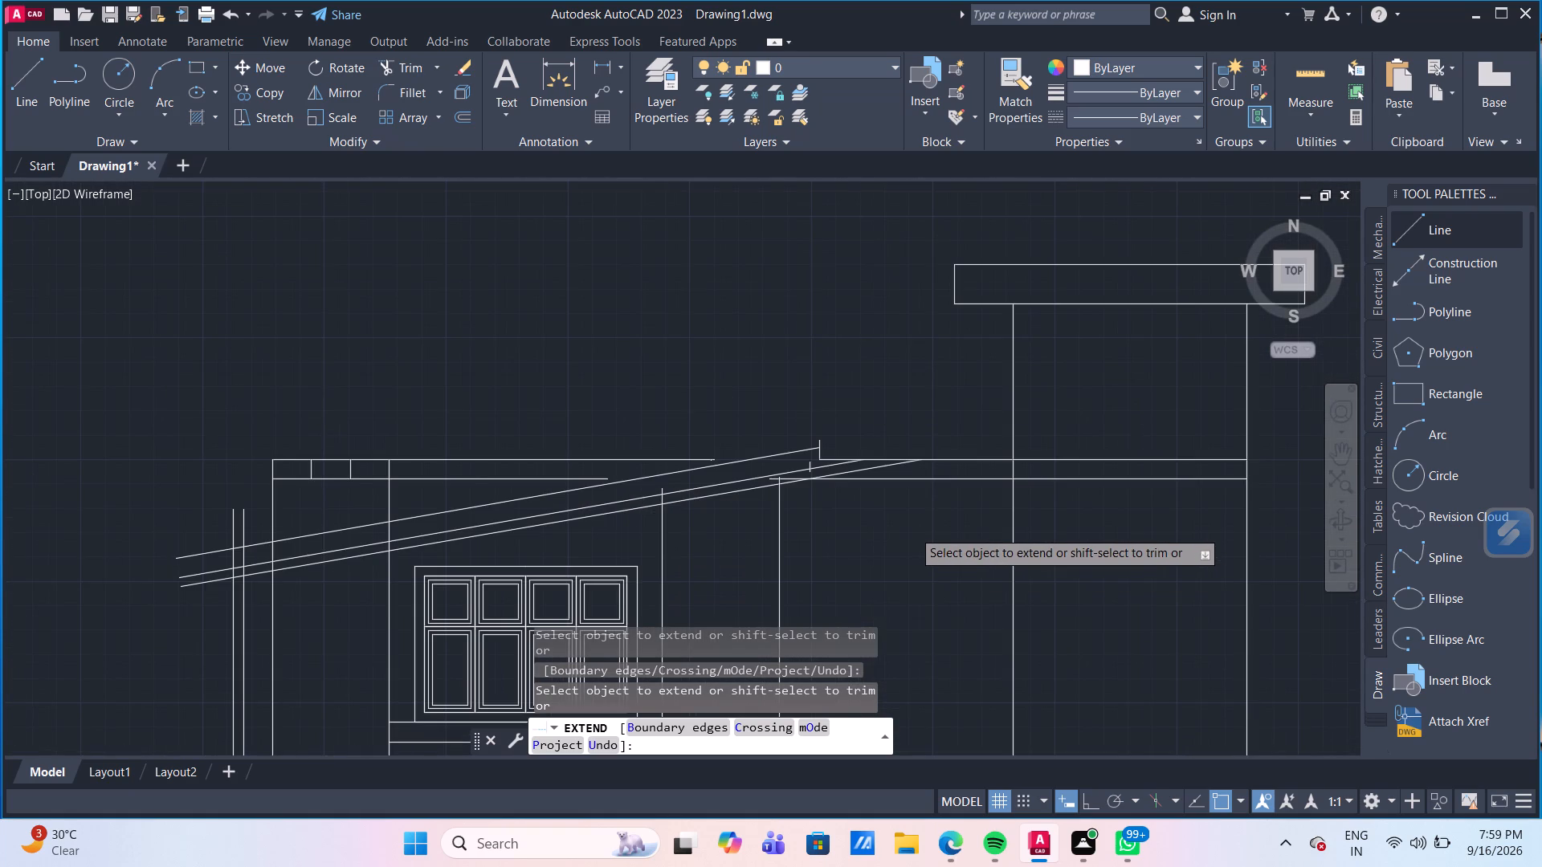
middle_click_drag(912, 530, 710, 526)
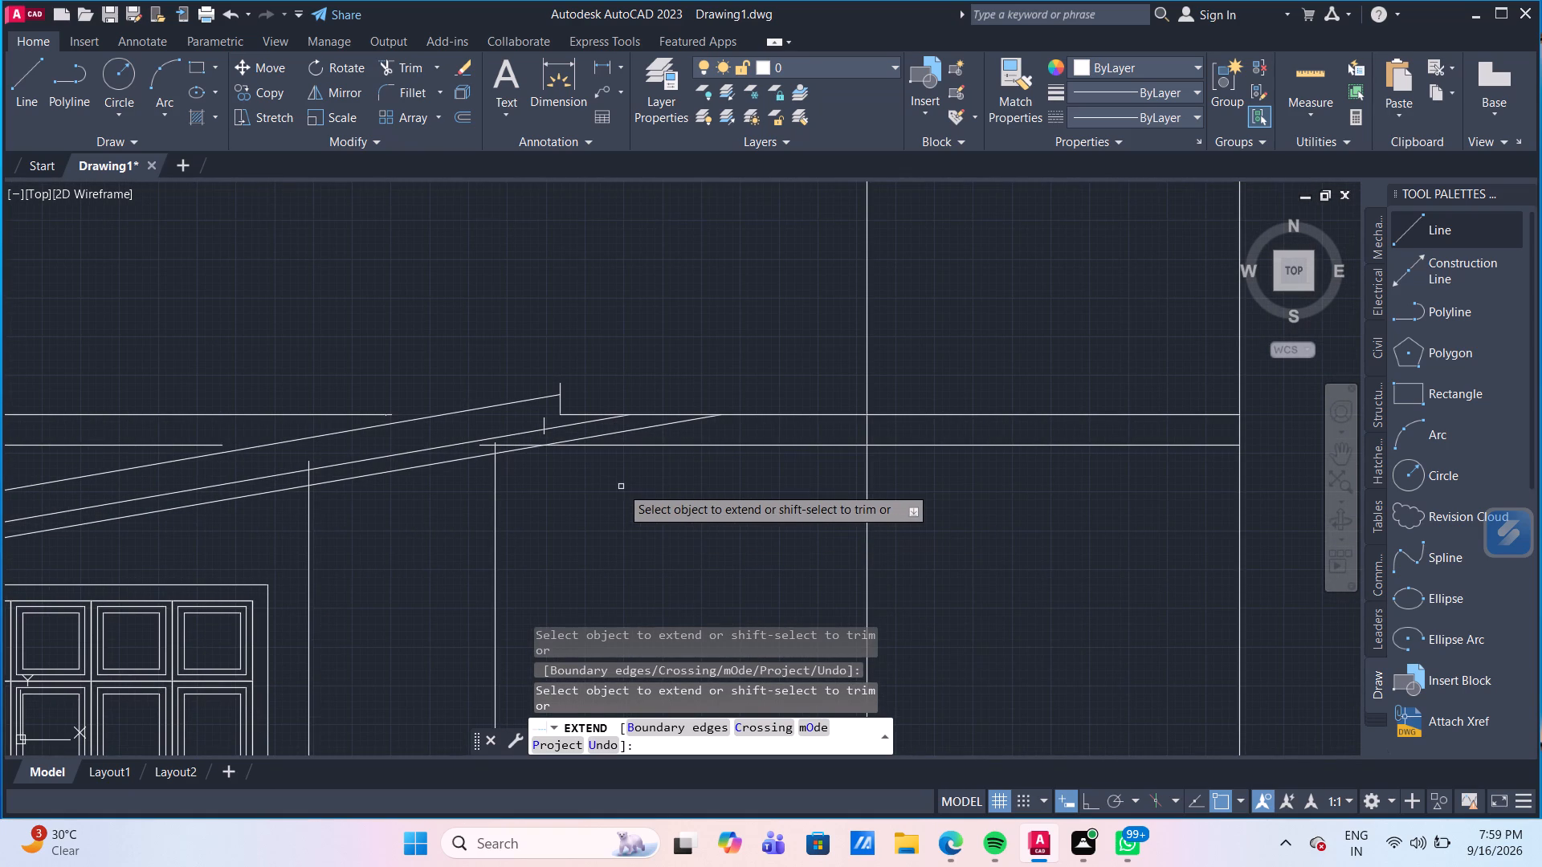
scroll(621, 486, "up", 1)
middle_click_drag(628, 491, 601, 529)
scroll(599, 528, "down", 1)
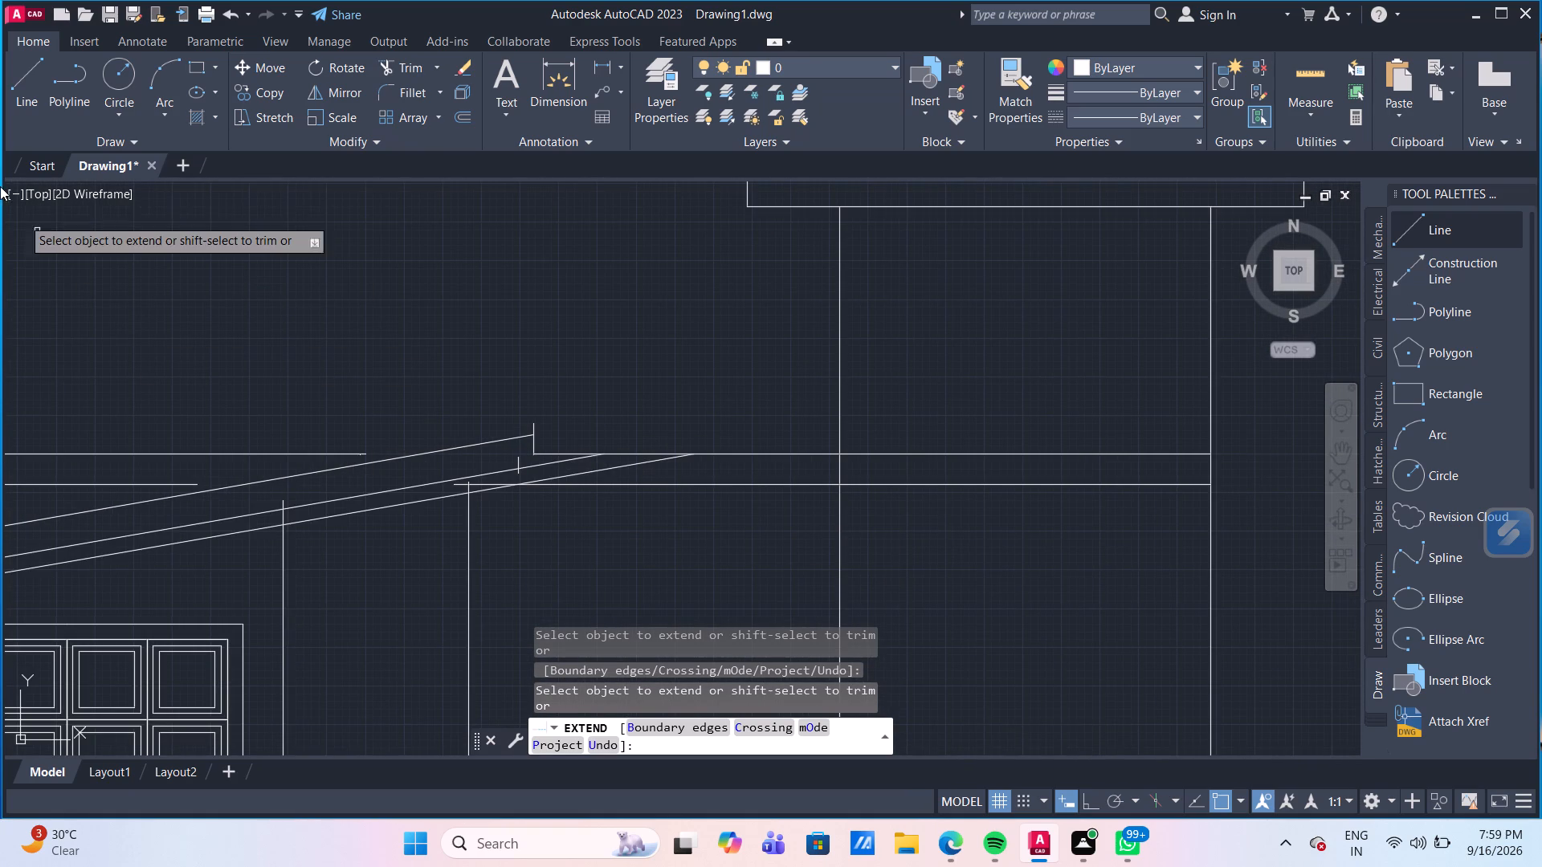
left_click(30, 88)
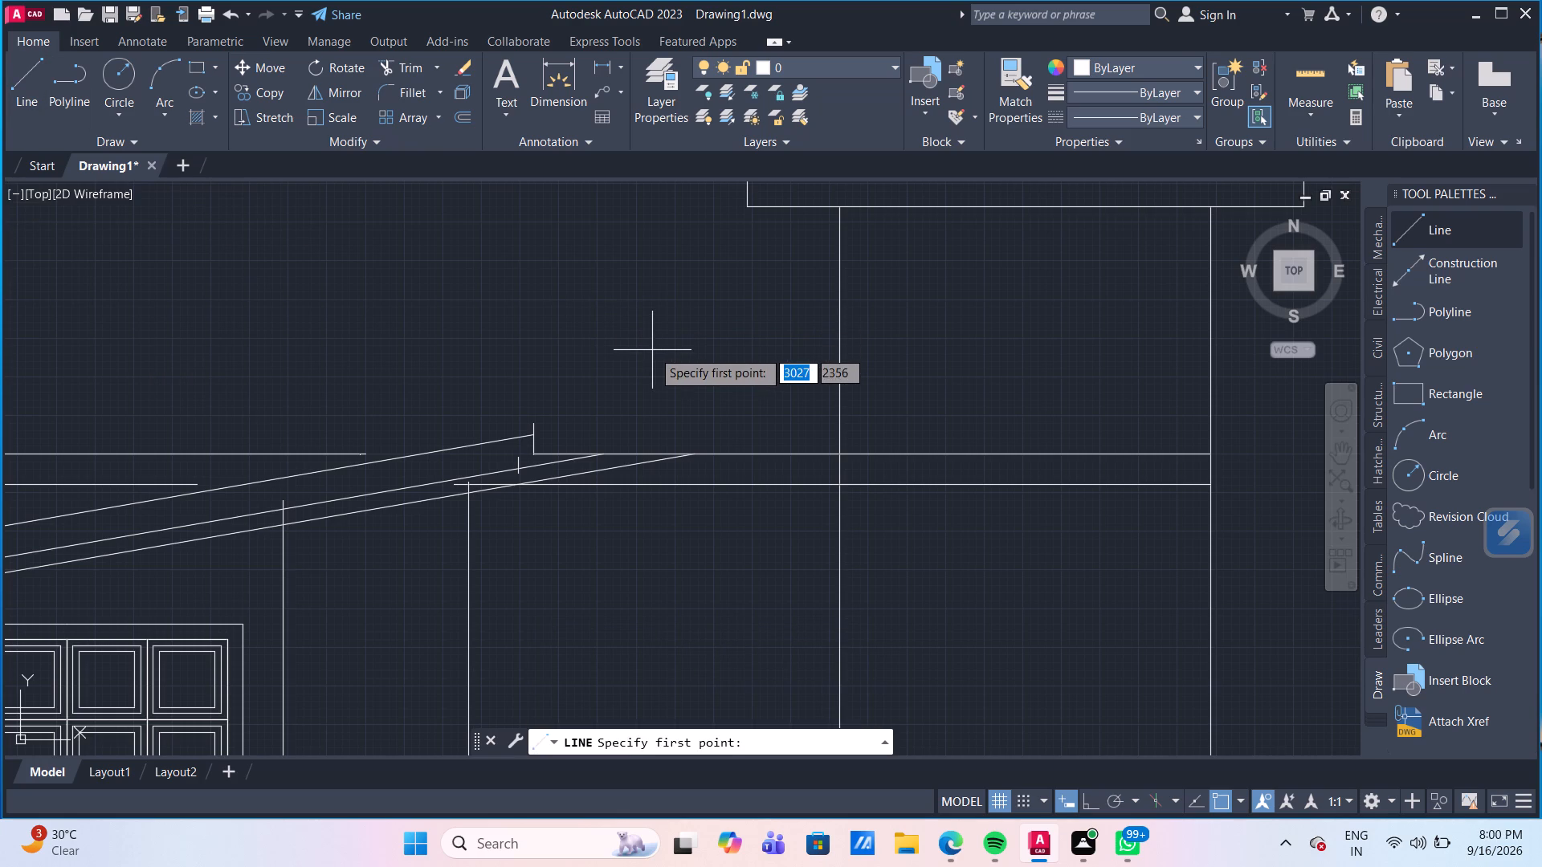
left_click_drag(647, 364, 646, 372)
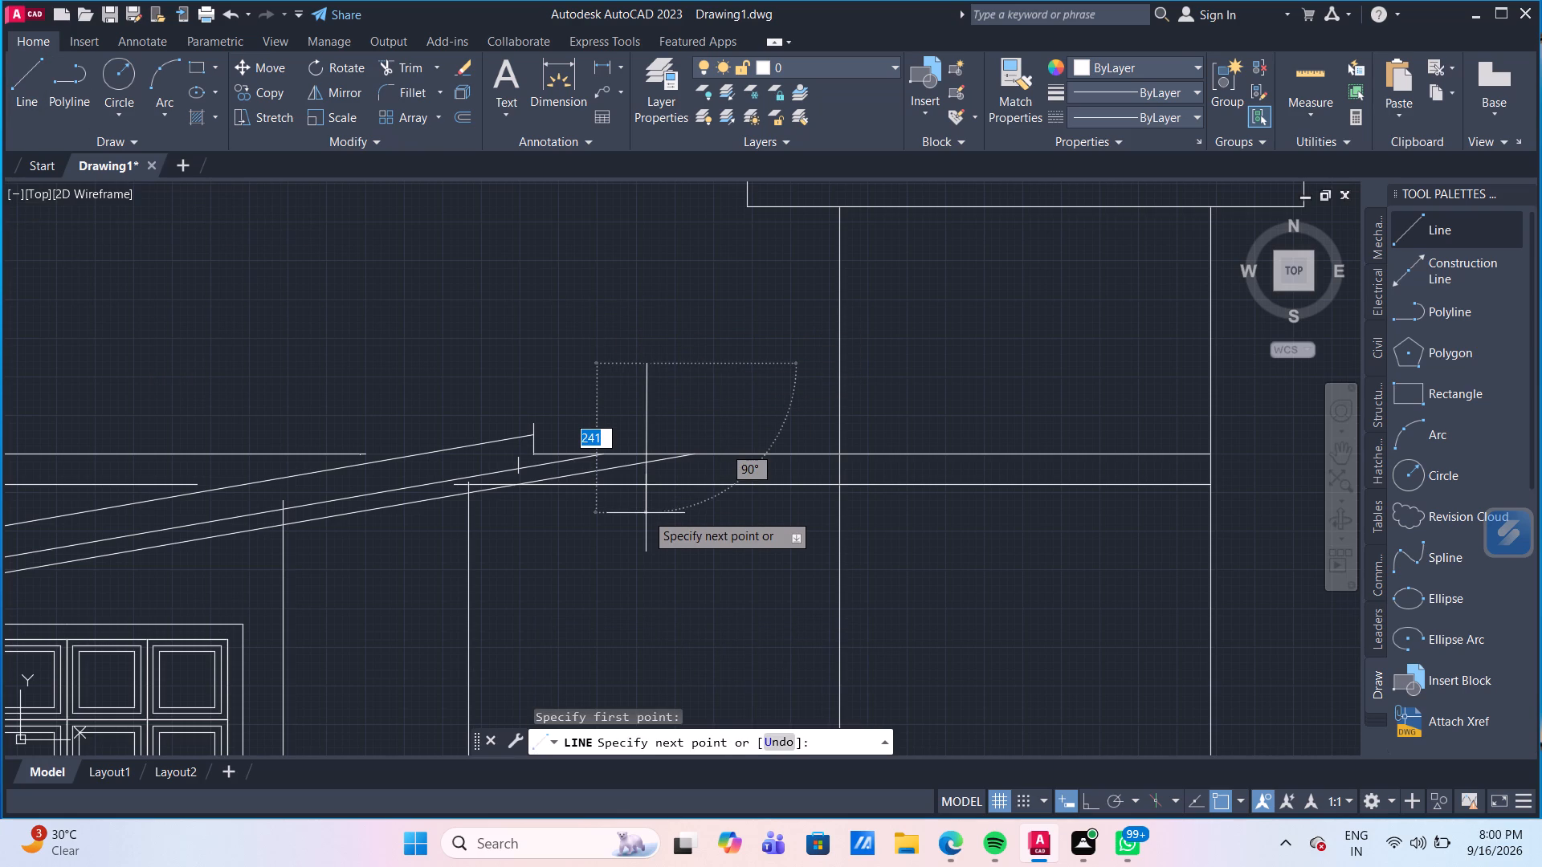
left_click(646, 513)
key("Escape")
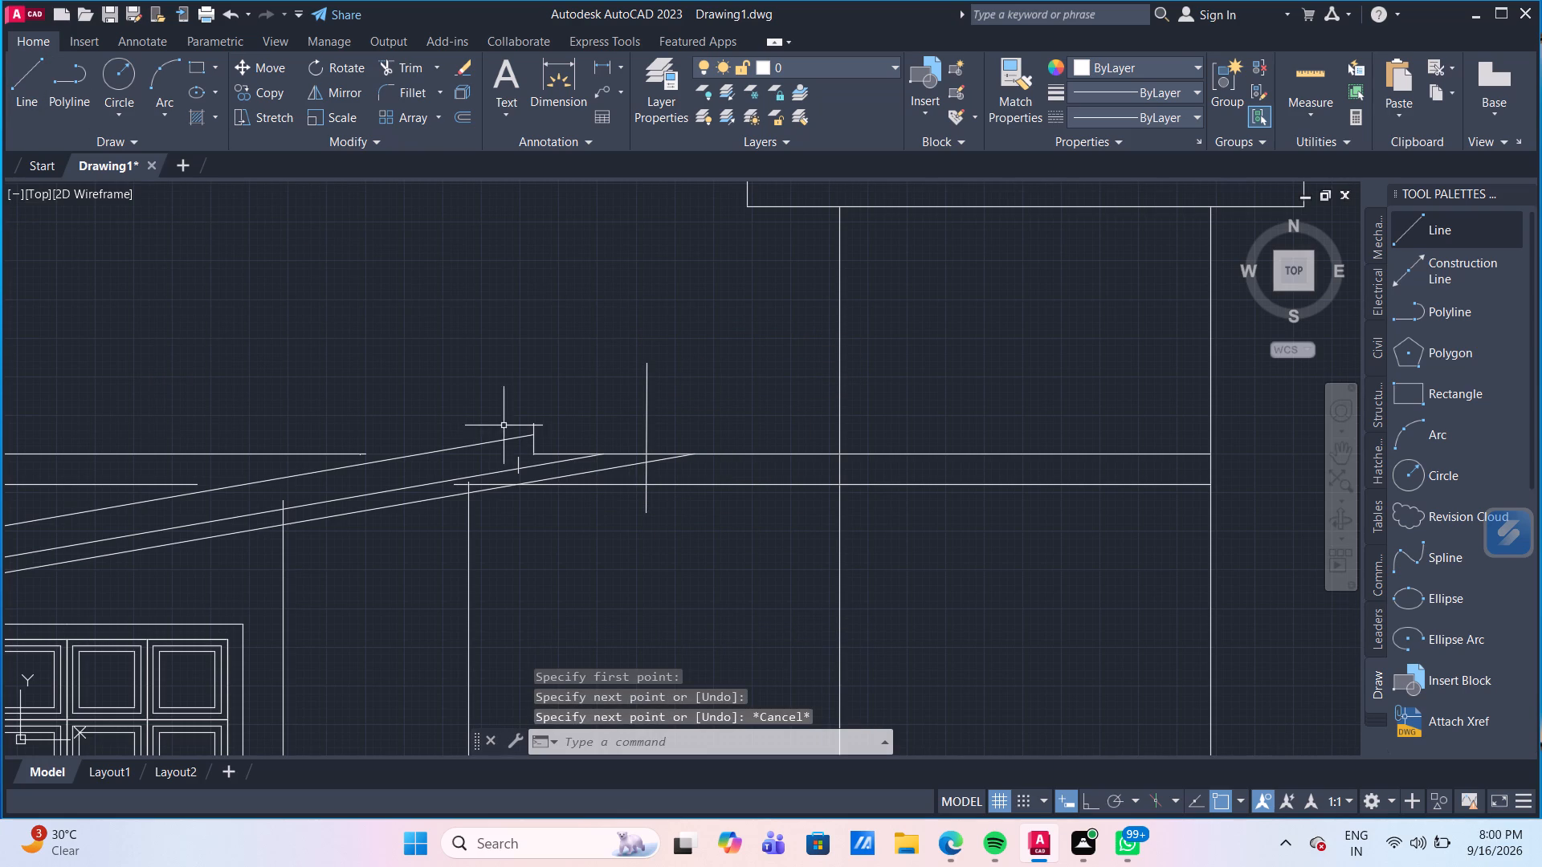
Extend the upper sloping line to the new long vertical line.
left_click(494, 442)
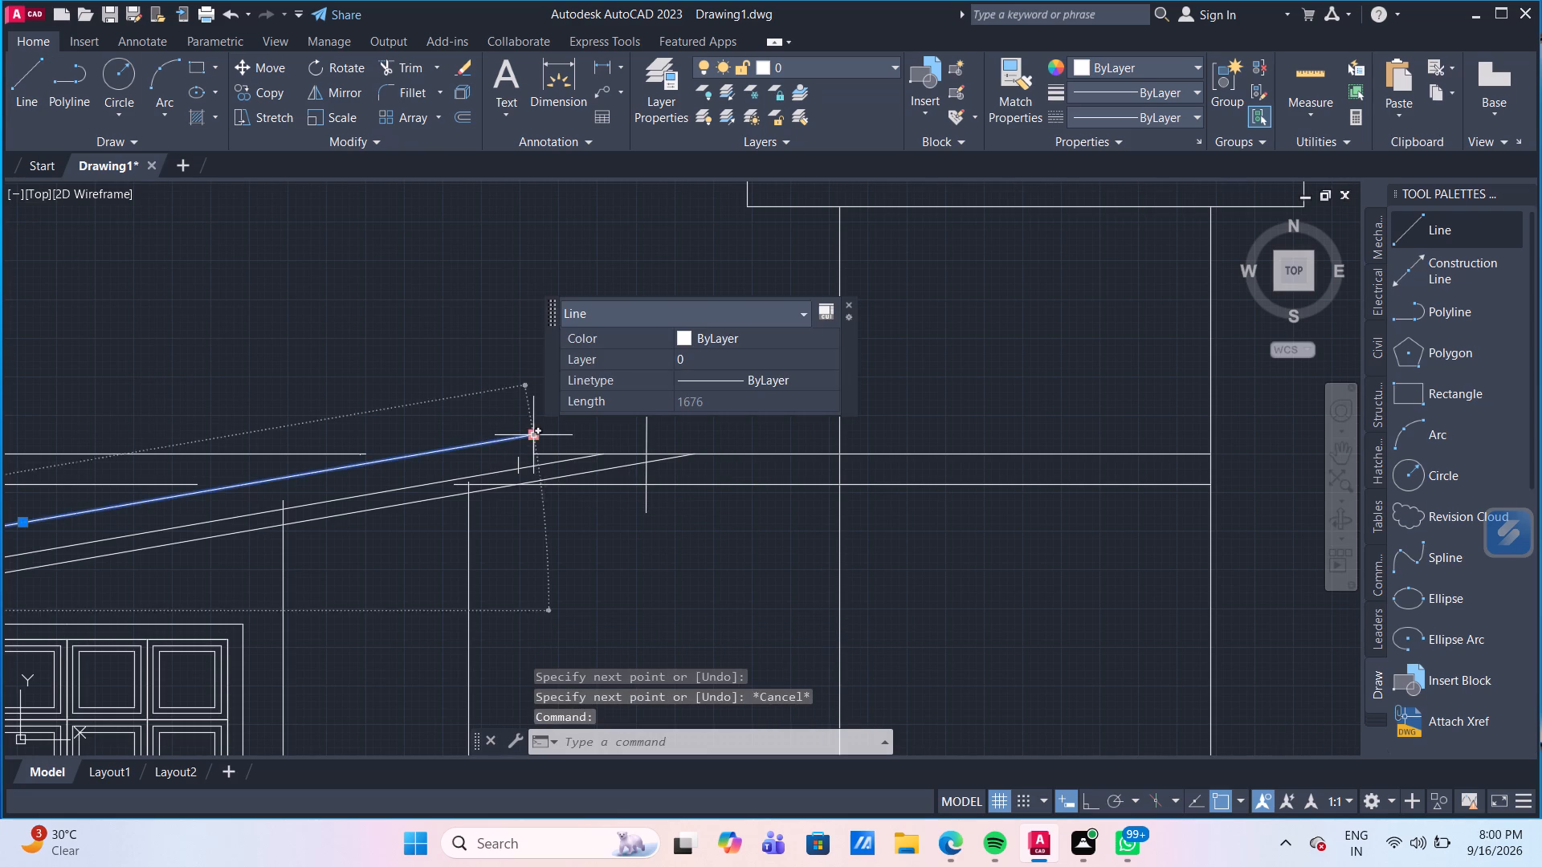
key("Escape")
type("EX")
key("Return")
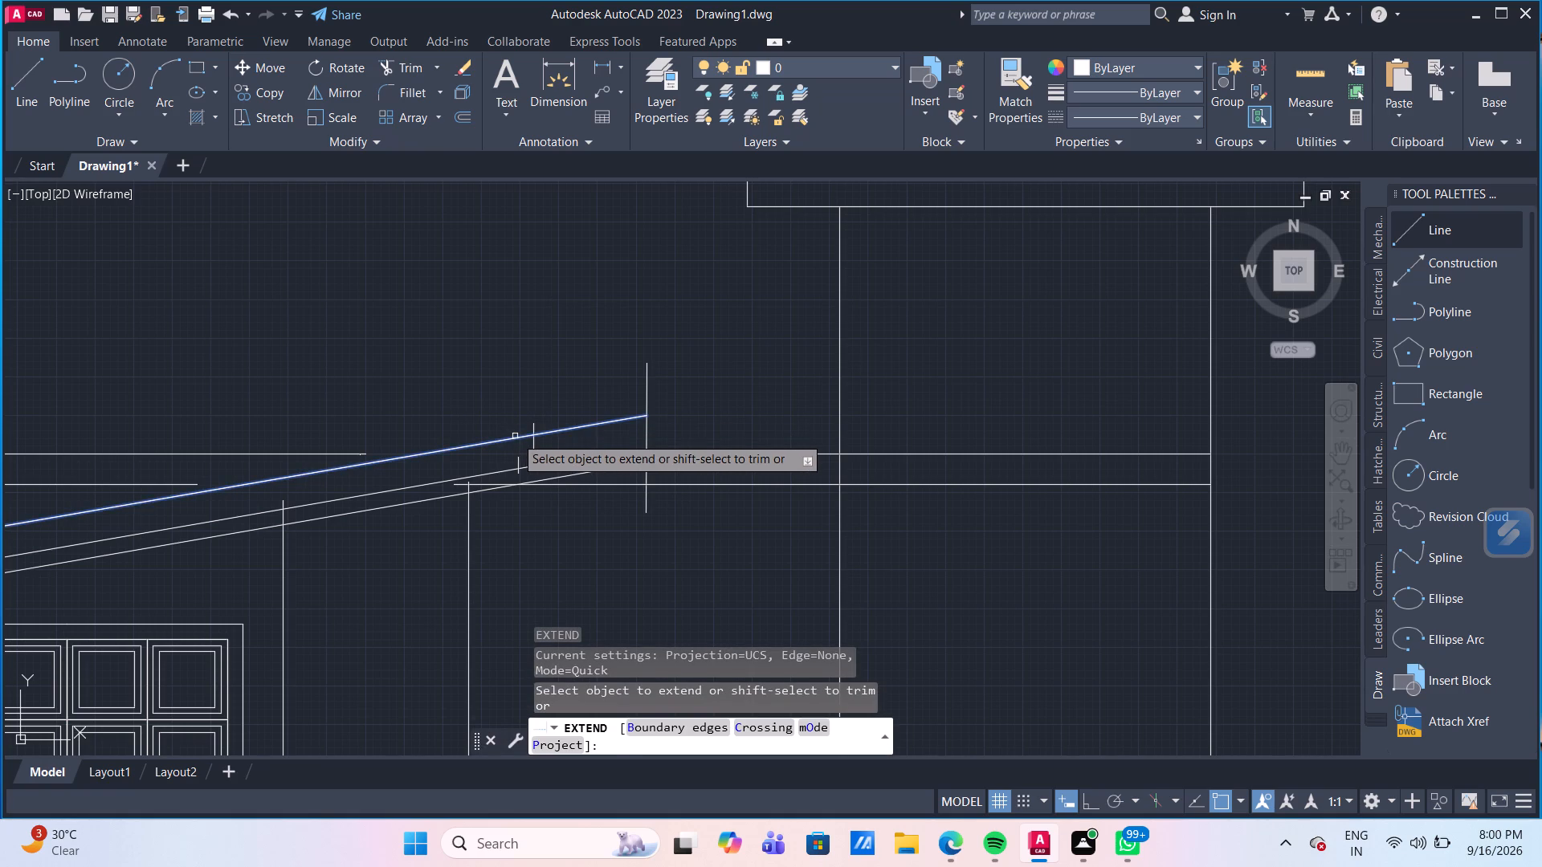
left_click(515, 436)
key("Escape")
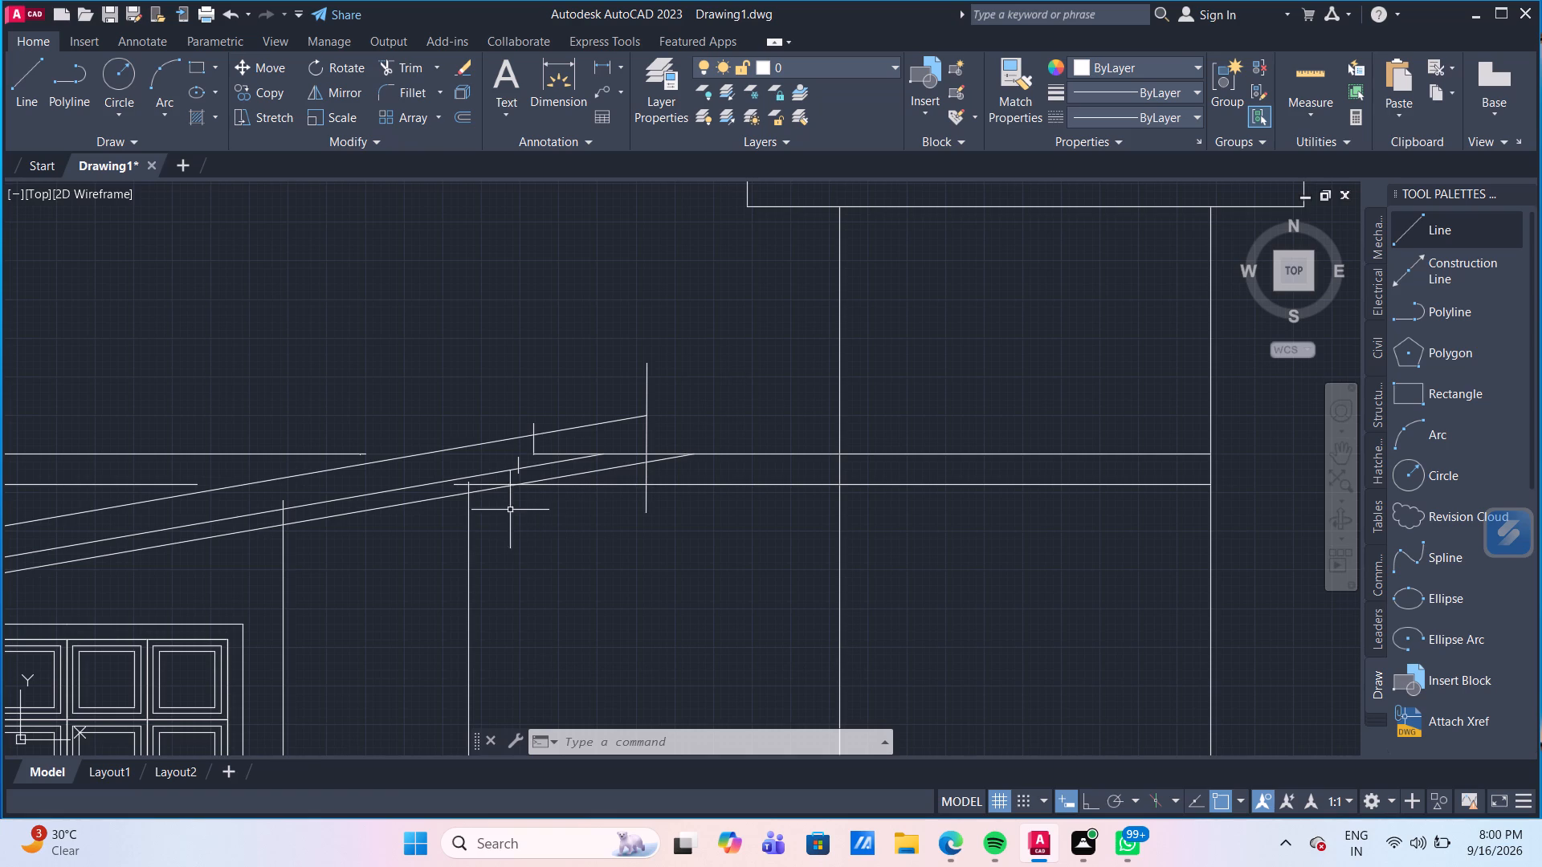
Trim the wall line nearest the roof's upper end and the slab's bottom edge back to the lower sloping line.
scroll(504, 501, "up", 1)
type("TR")
key("Return")
scroll(447, 478, "up", 2)
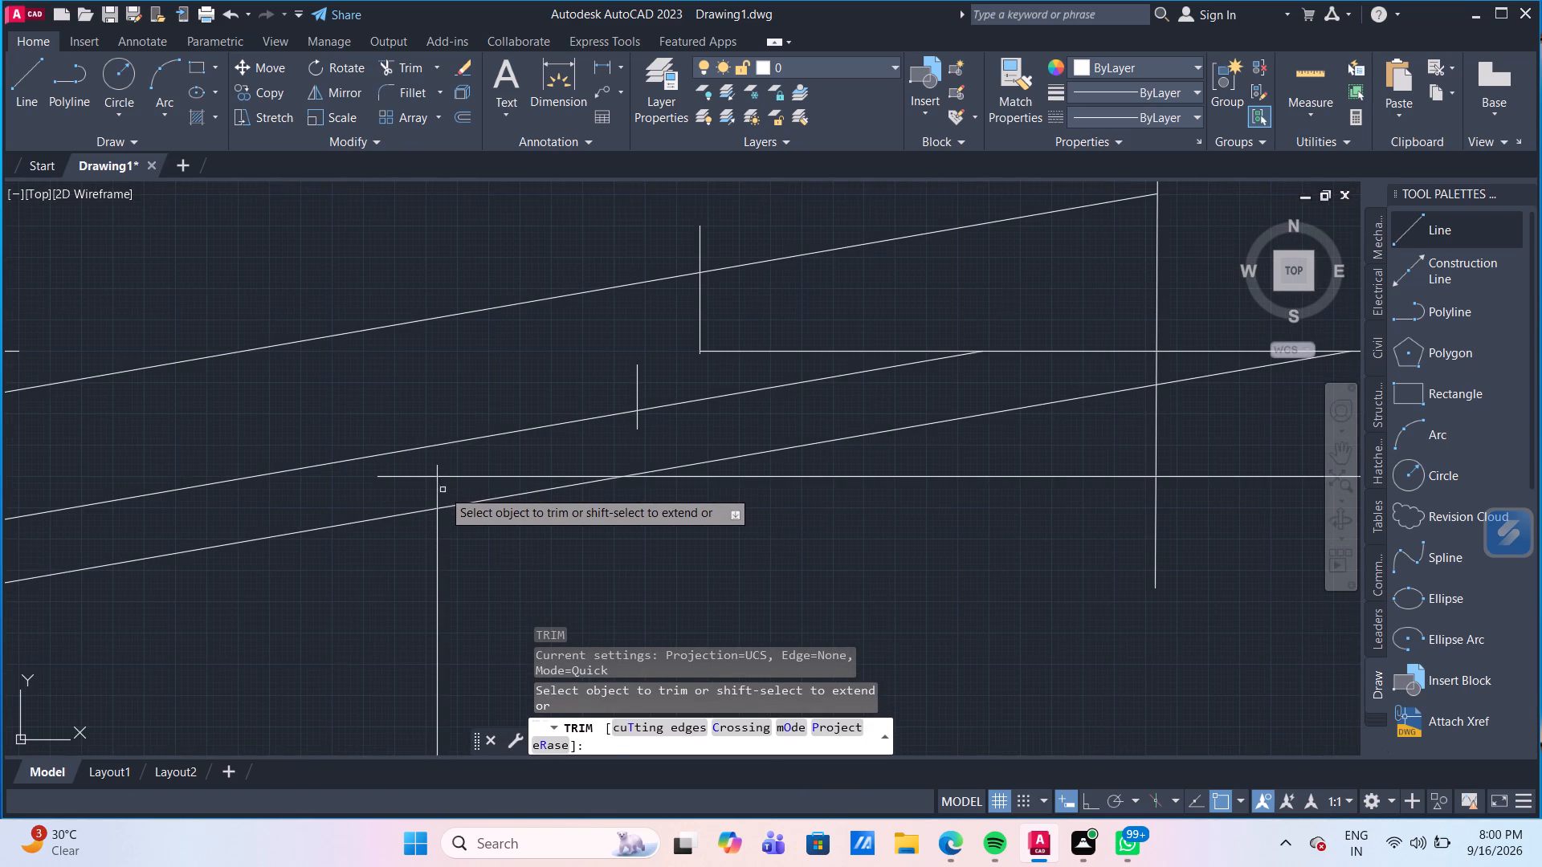
left_click(434, 490)
left_click(434, 470)
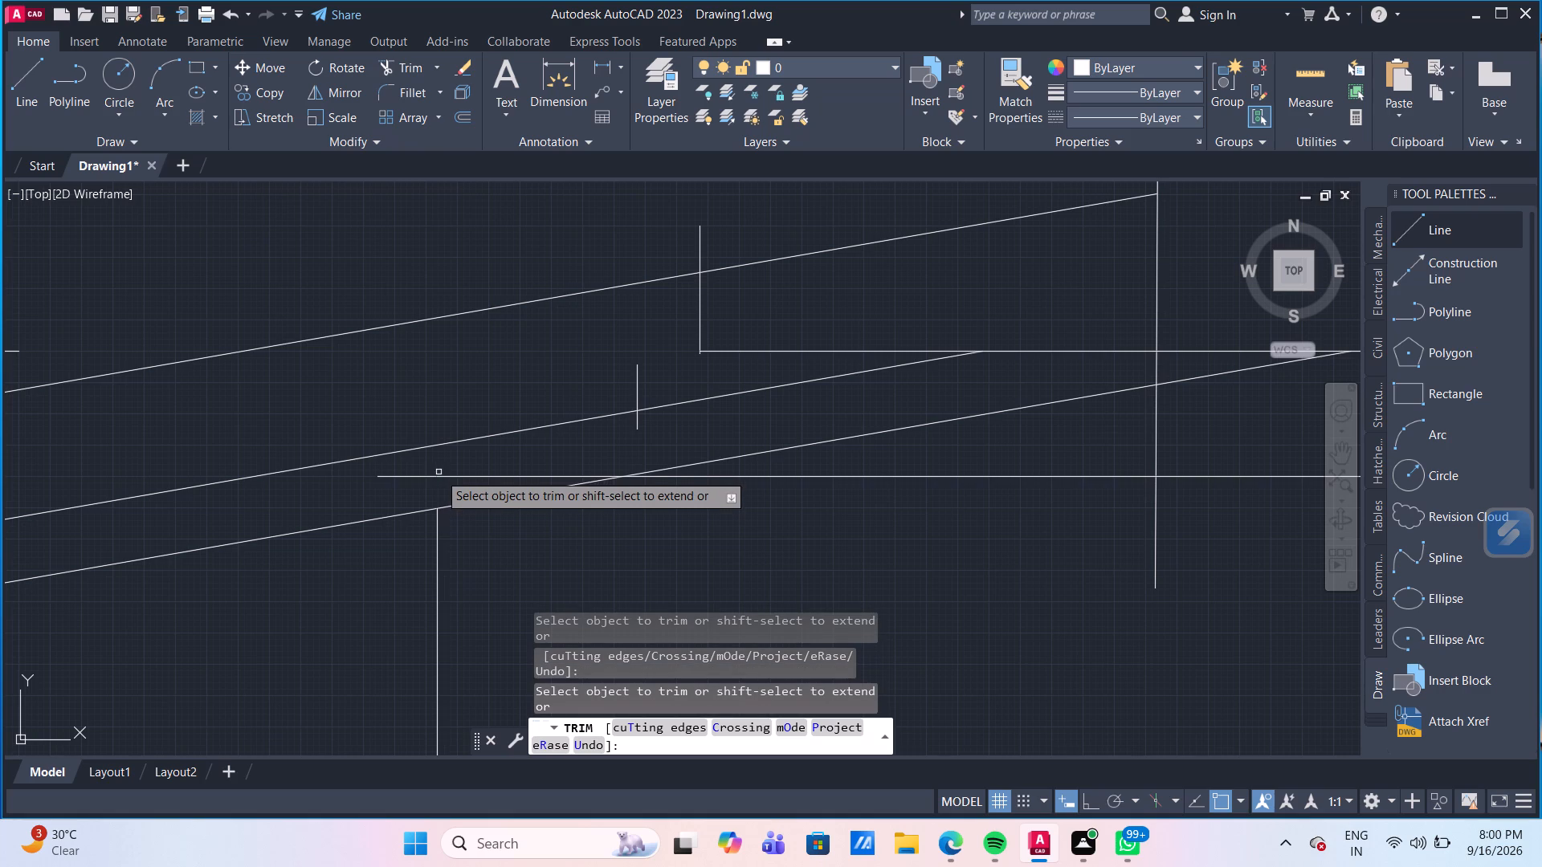
left_click(440, 475)
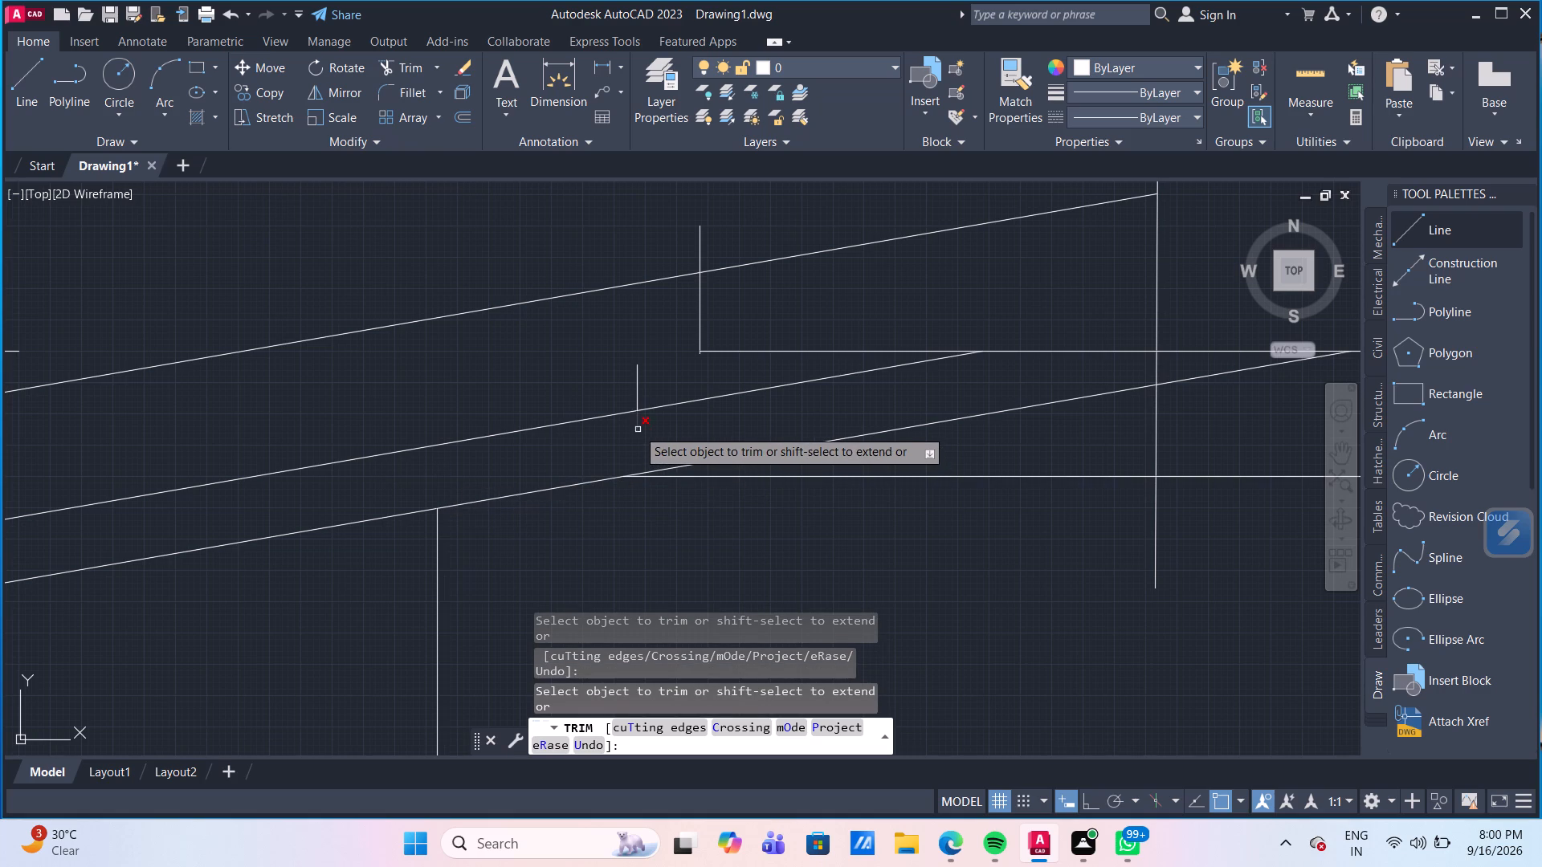
Trim away the inner short vertical, the outer short vertical below the upper sloping line, and the tick near the slab's broken top edge.
left_click(637, 429)
left_click(635, 404)
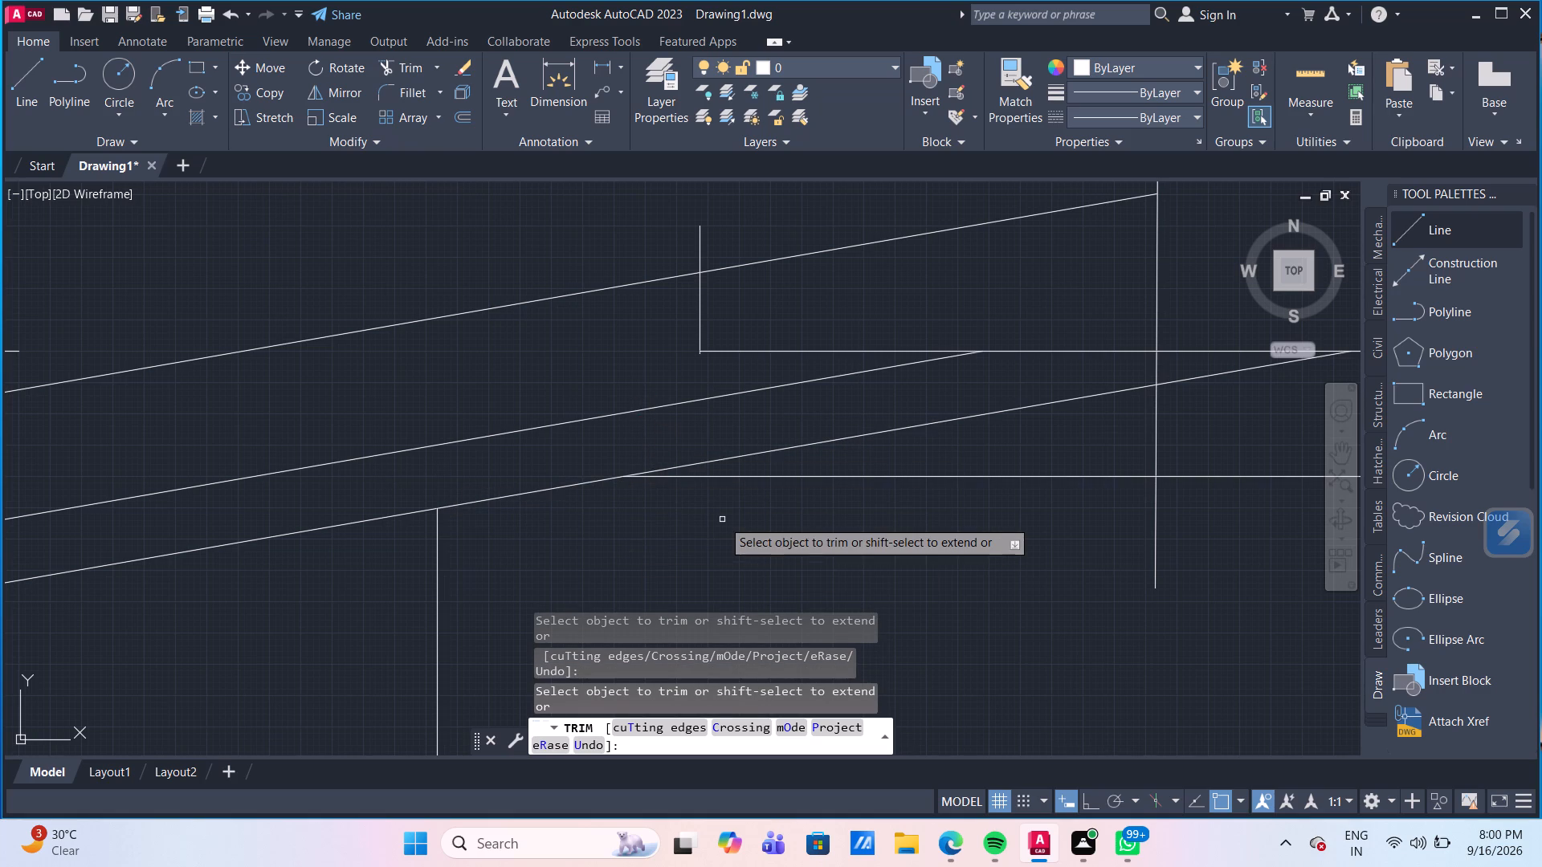
scroll(722, 519, "down", 1)
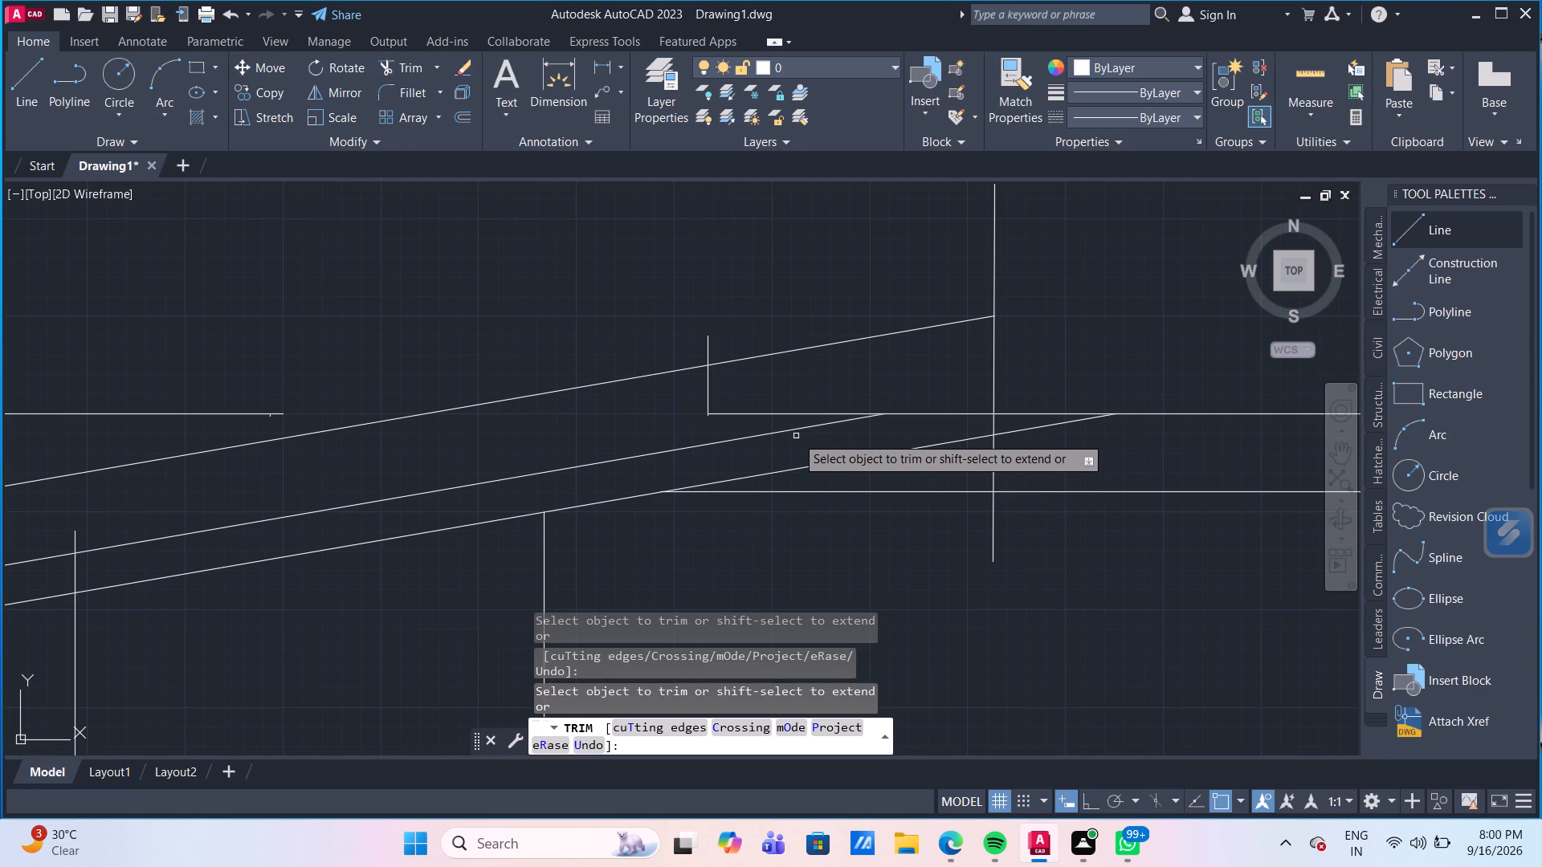
left_click(706, 381)
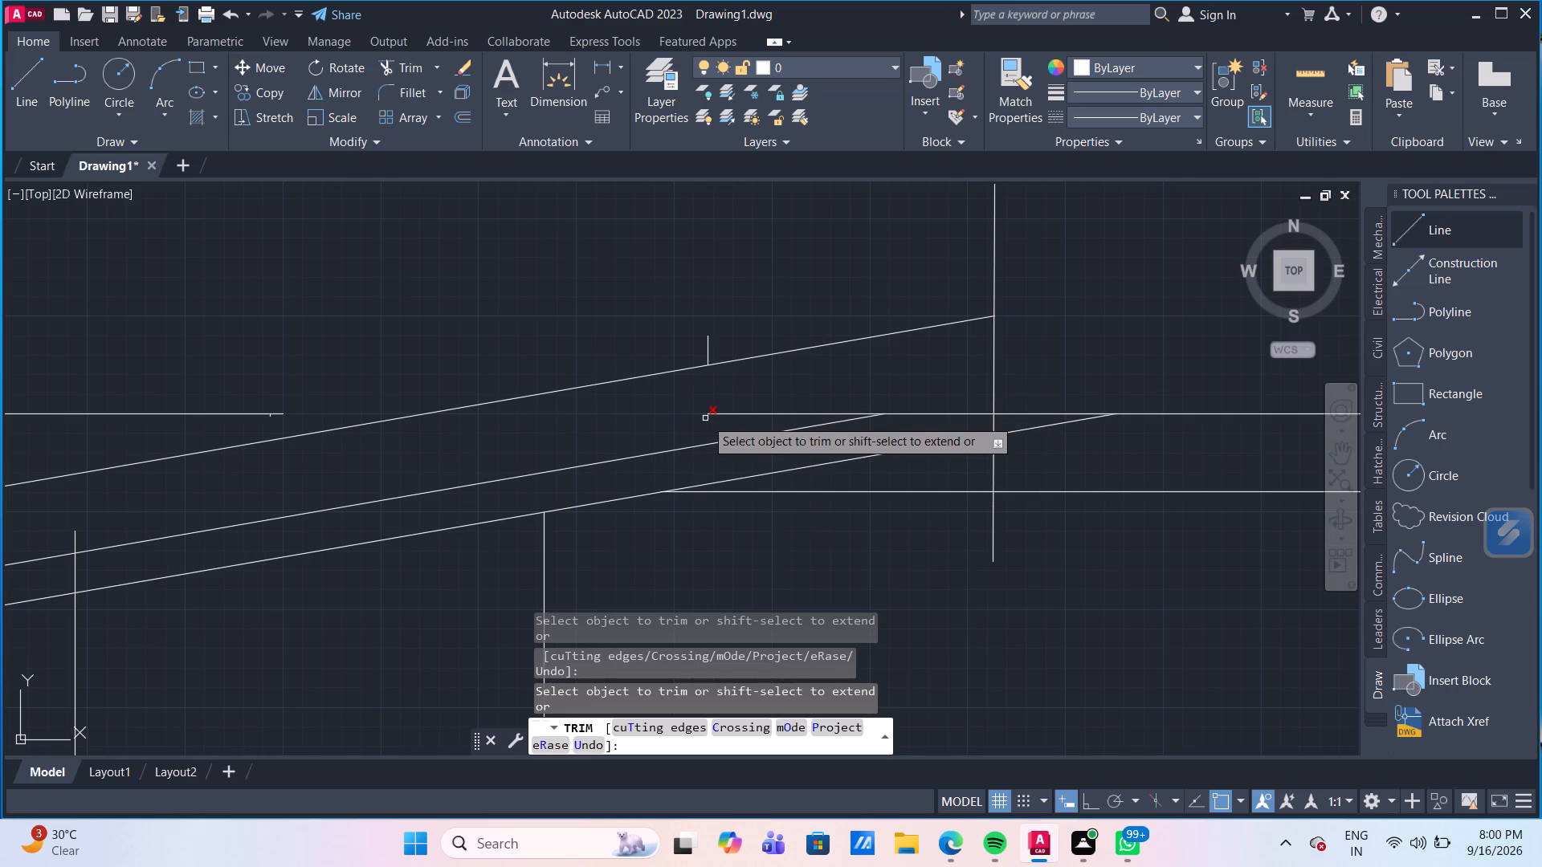
left_click(705, 418)
scroll(211, 436, "up", 2)
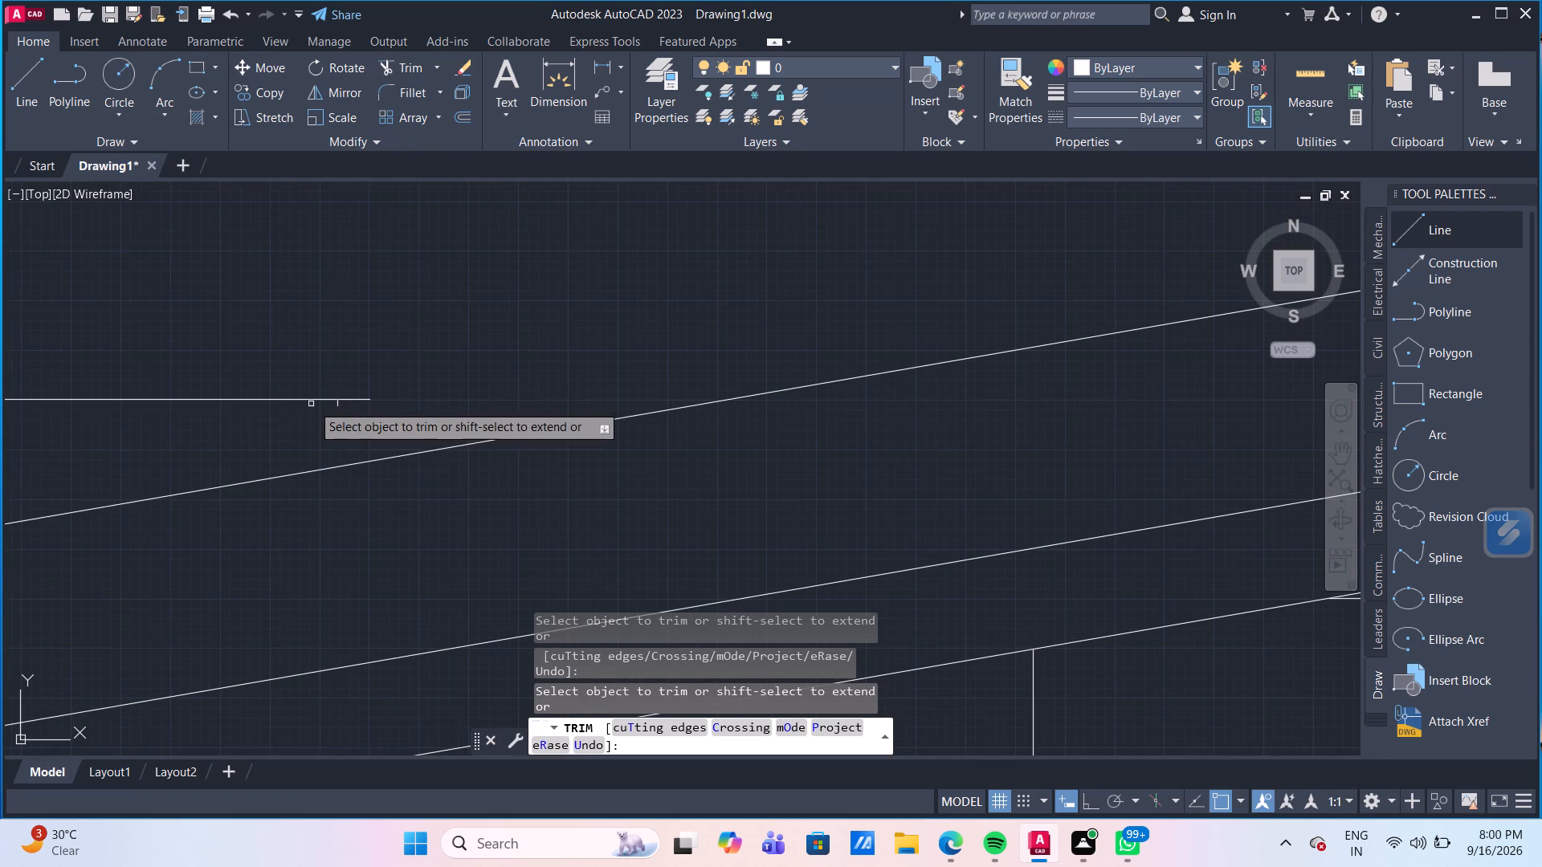
left_click(339, 406)
scroll(551, 425, "down", 4)
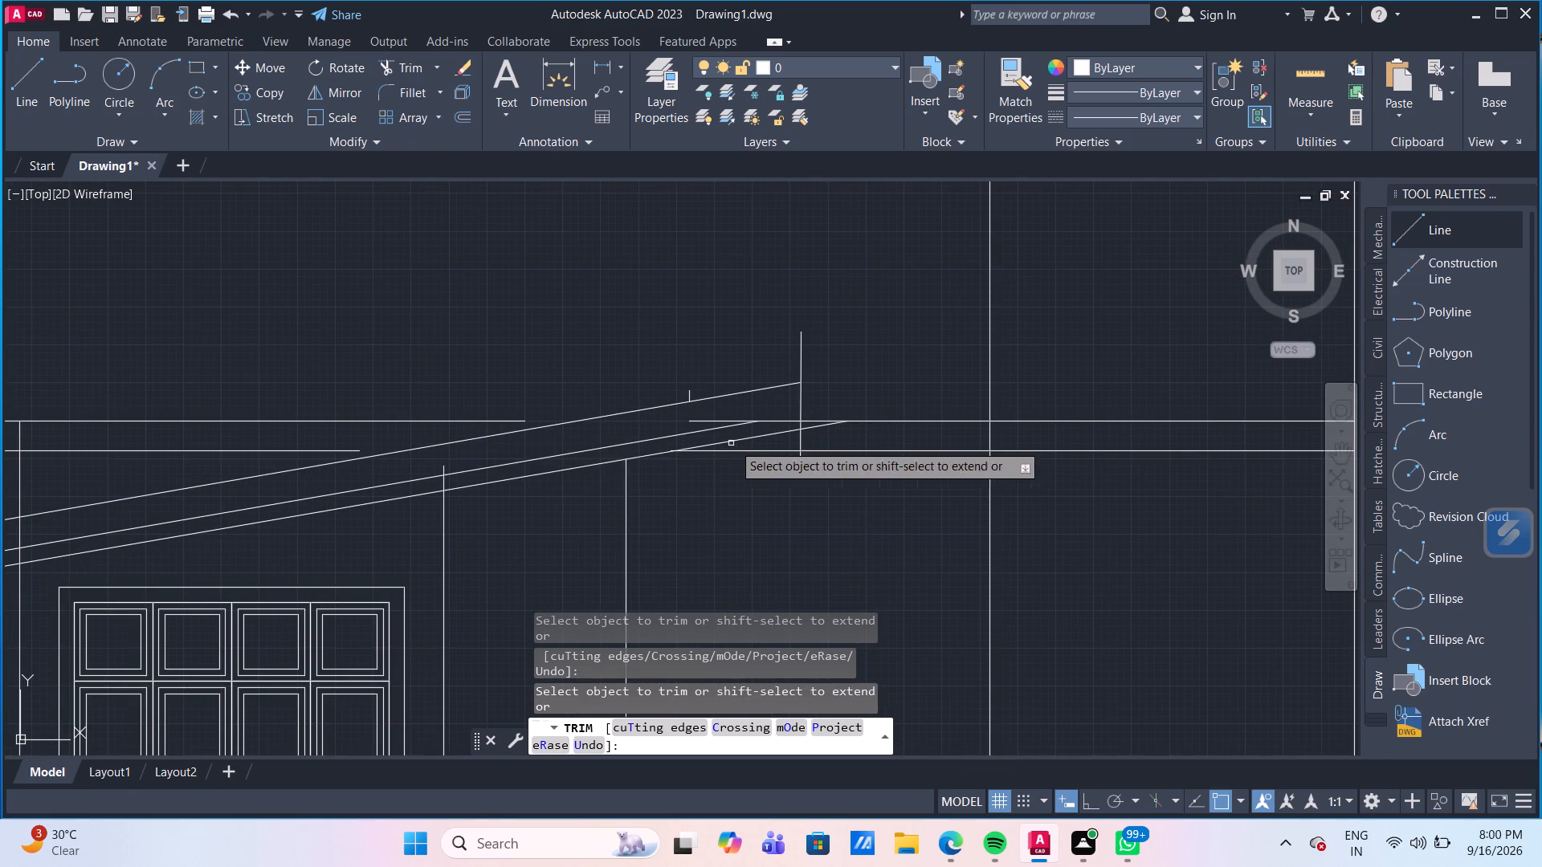
Trim the wall line beside the window to the lower sloping line, the stub above the roof, and the slab's top edge to the middle line.
scroll(430, 489, "up", 1)
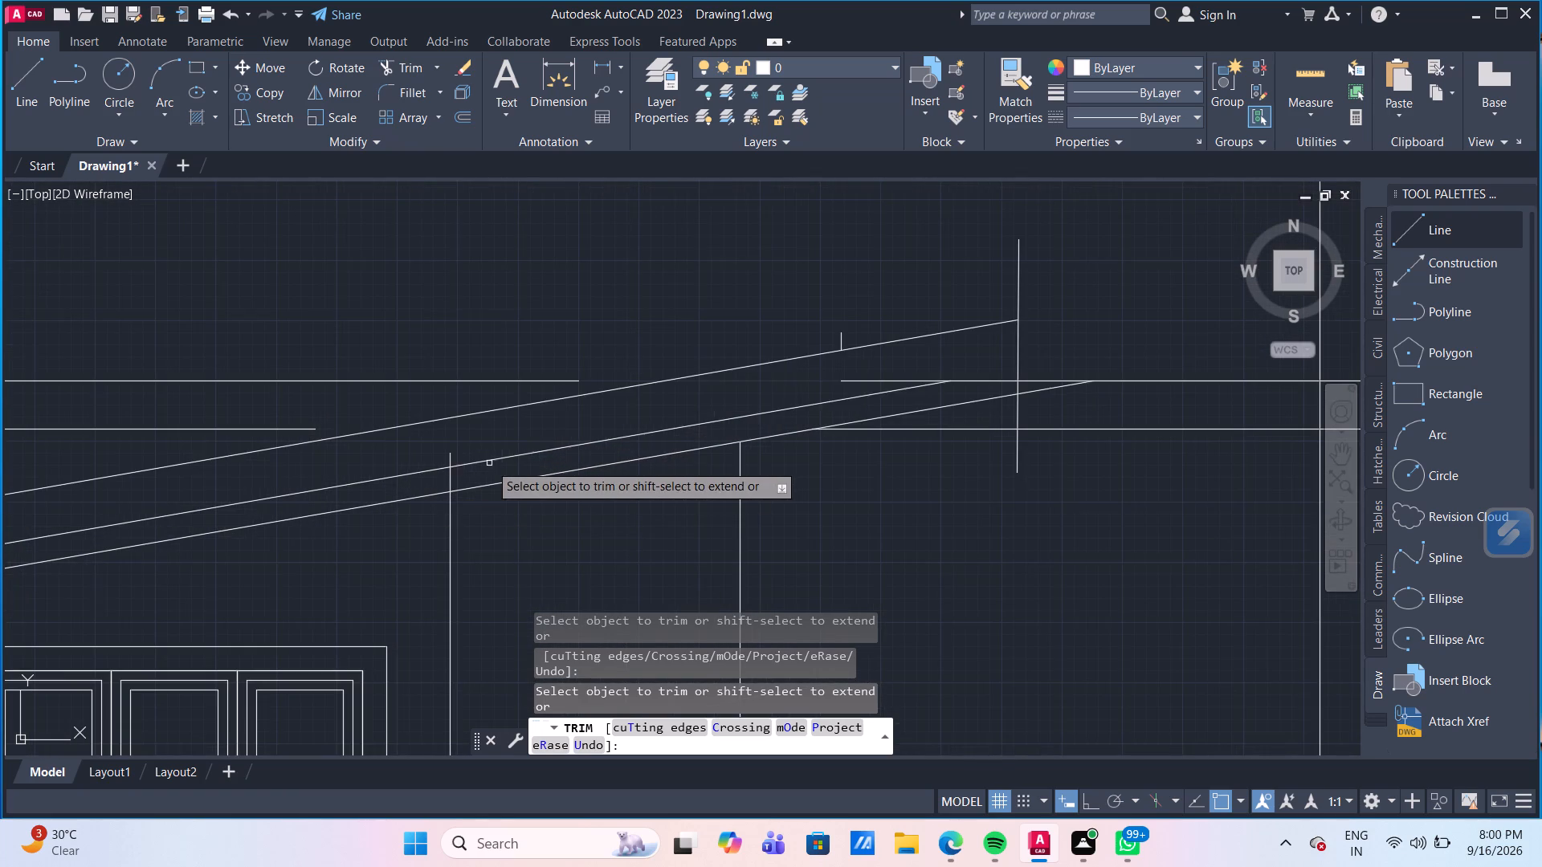
left_click(448, 482)
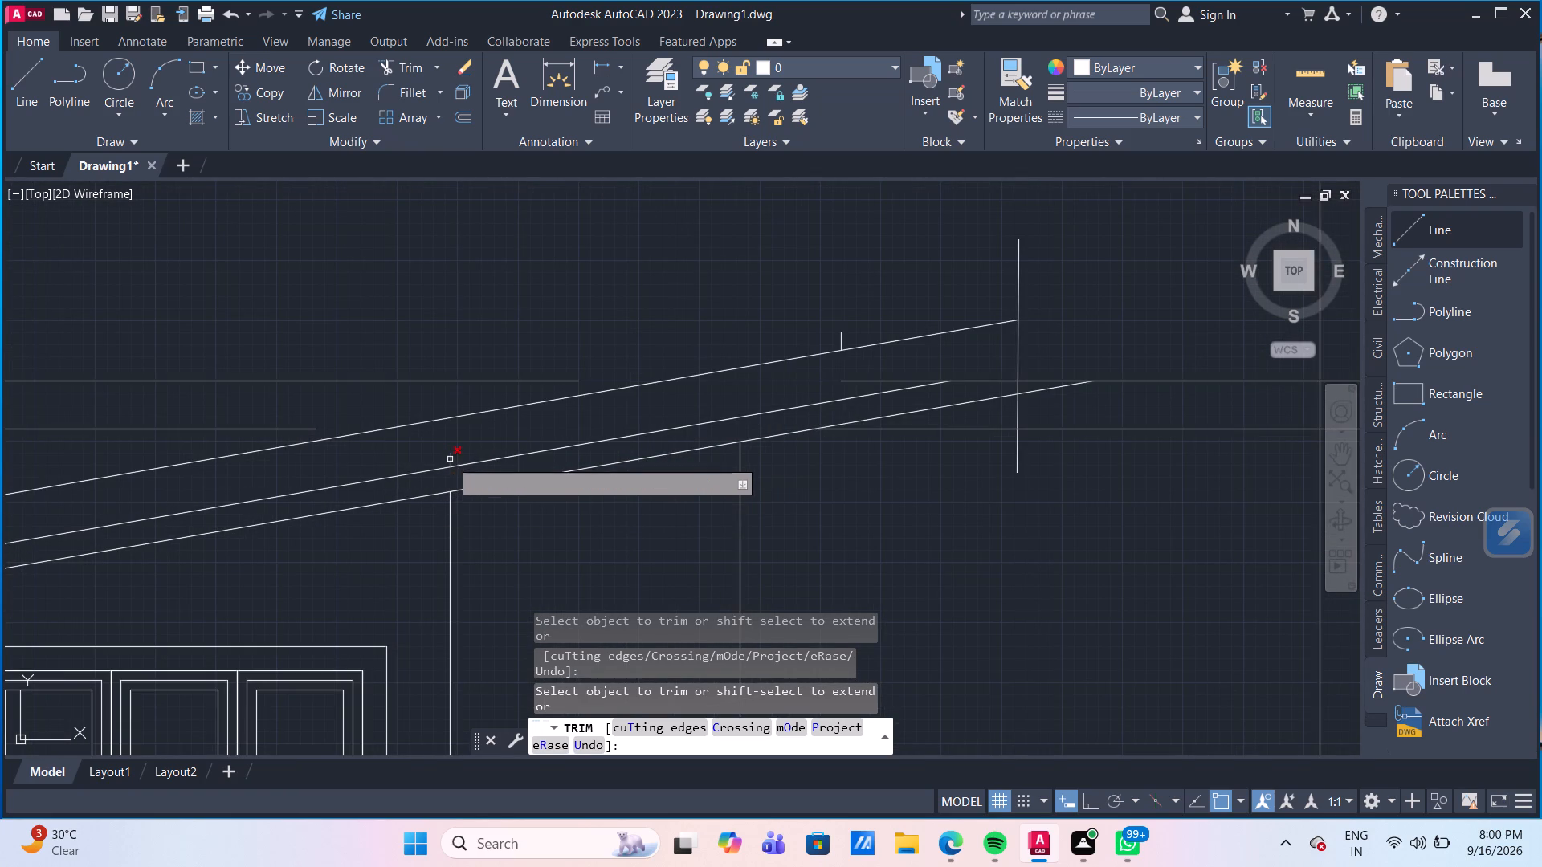
left_click(452, 460)
scroll(897, 499, "down", 1)
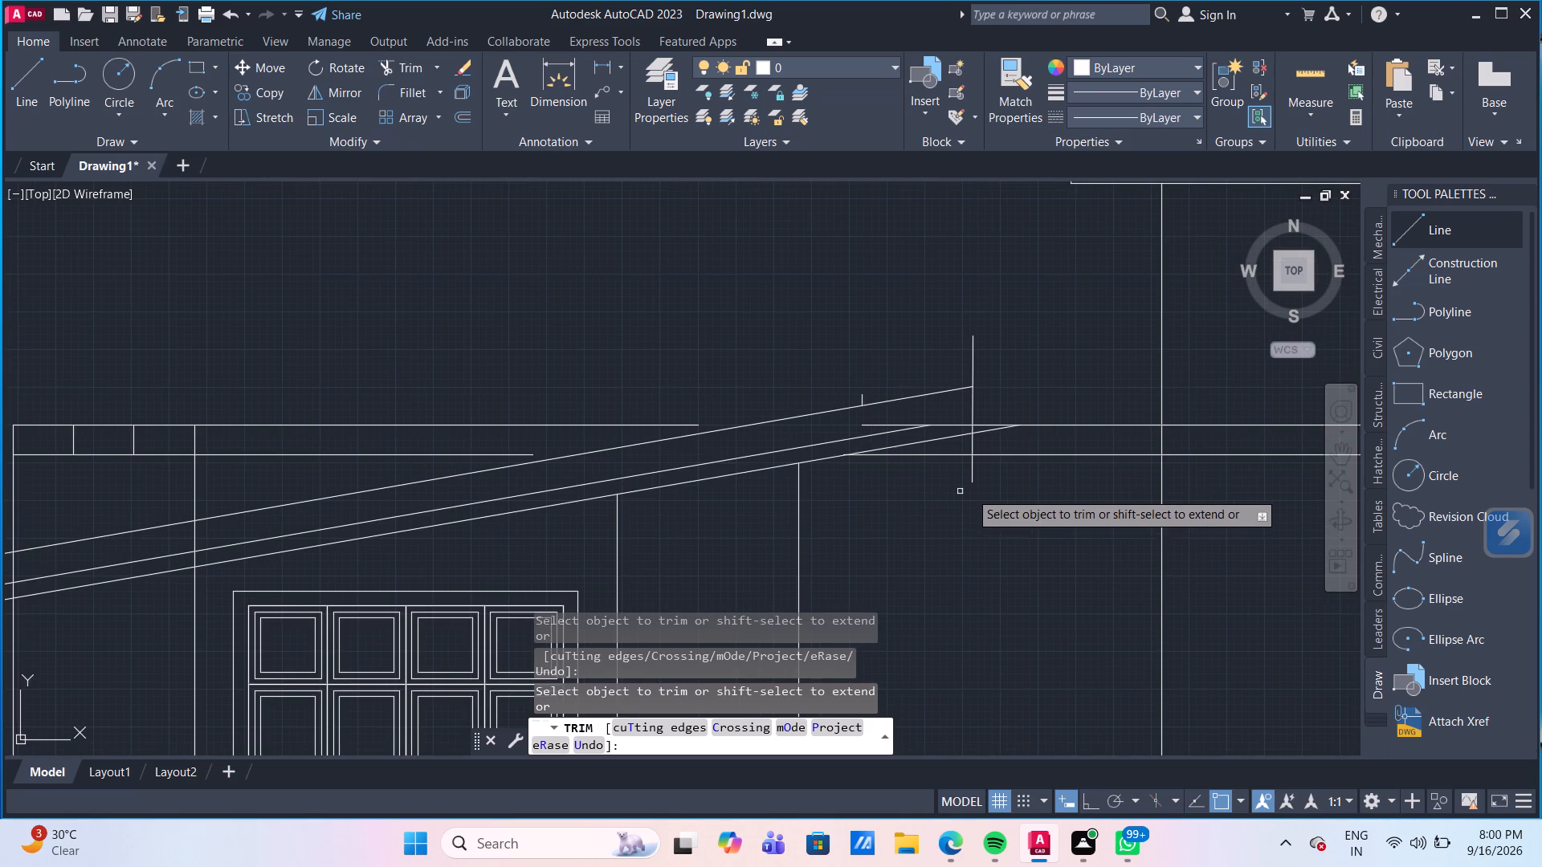
scroll(882, 390, "up", 1)
left_click(848, 404)
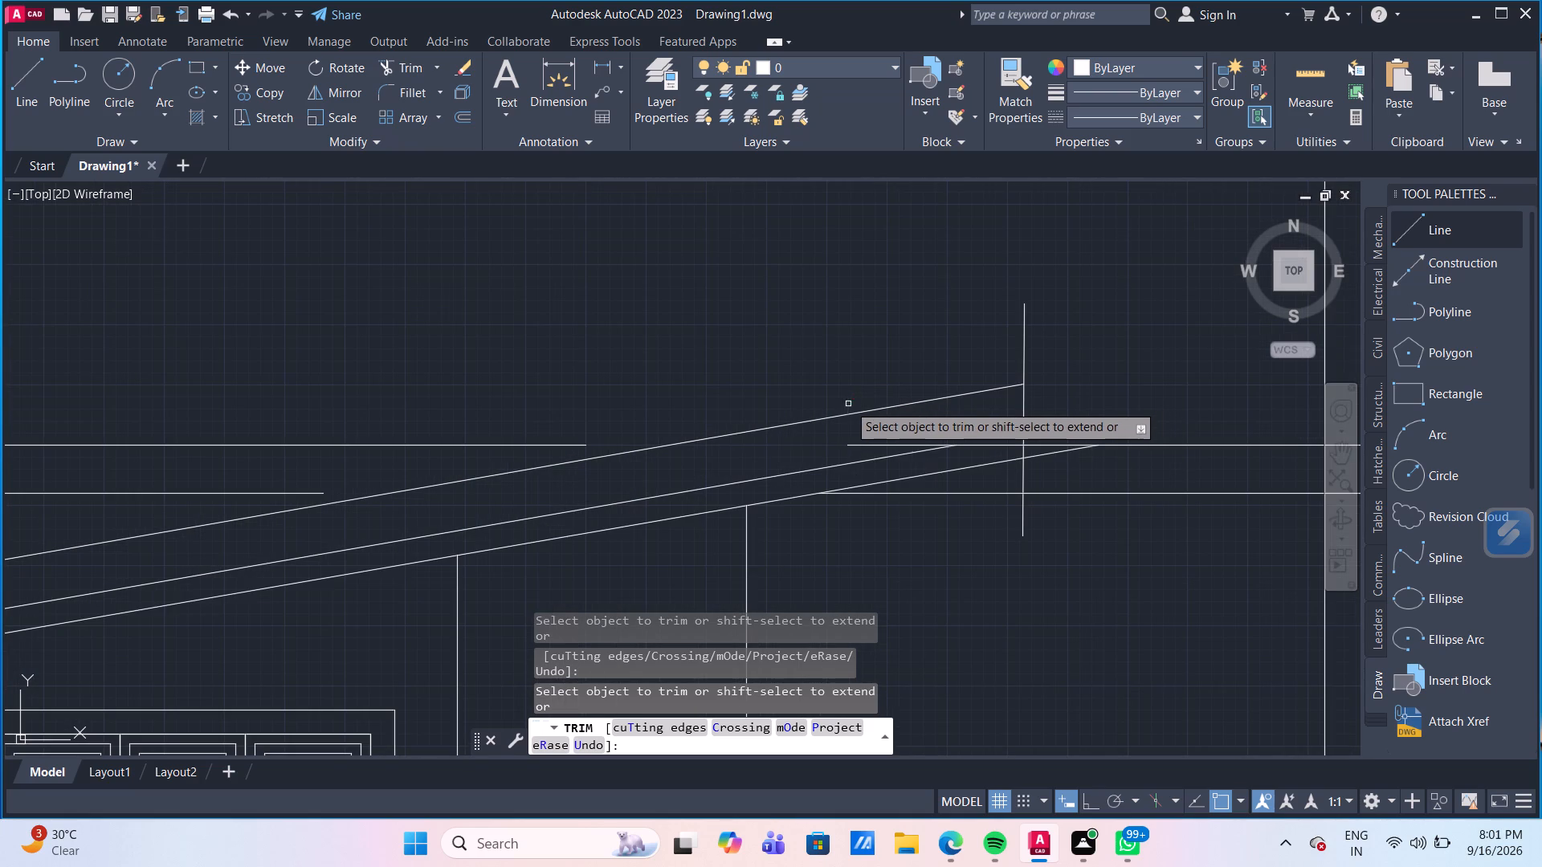
left_click(883, 444)
scroll(1109, 572, "down", 1)
scroll(1087, 556, "up", 2)
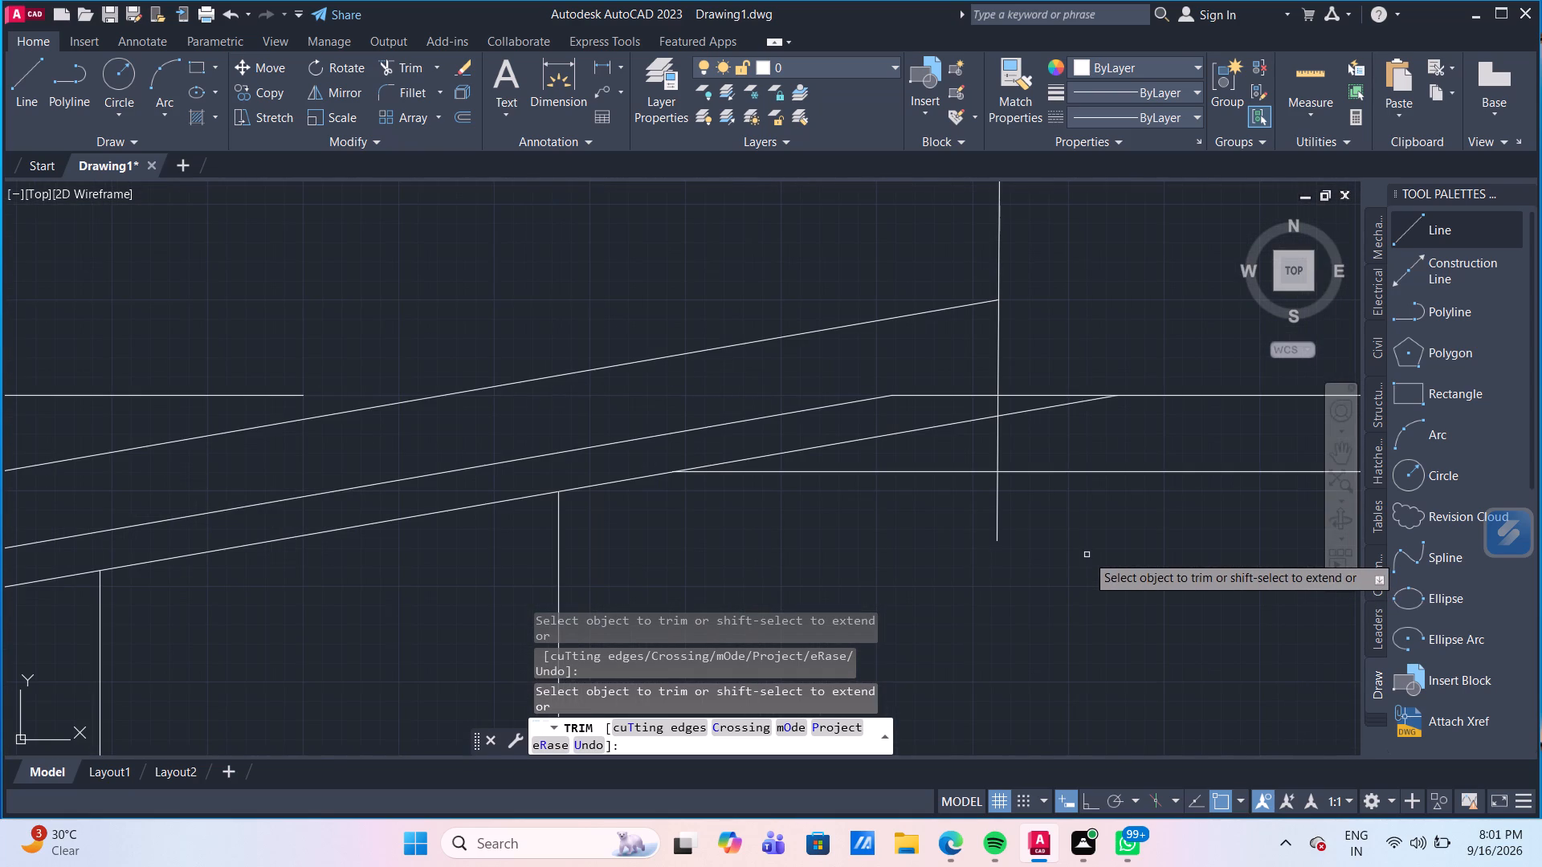
middle_click_drag(1087, 555, 982, 561)
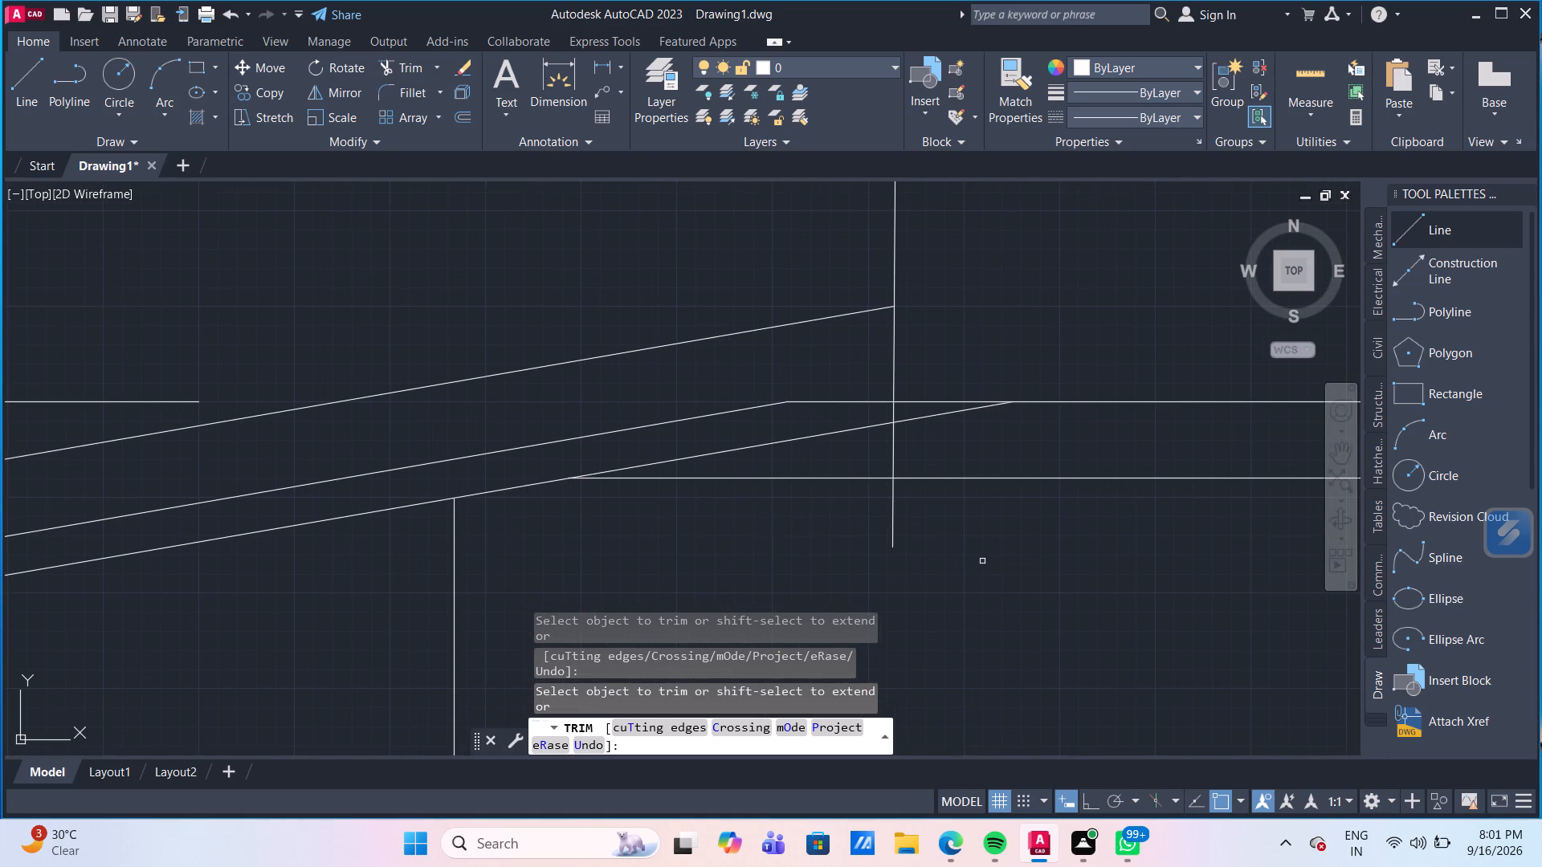
key("Escape")
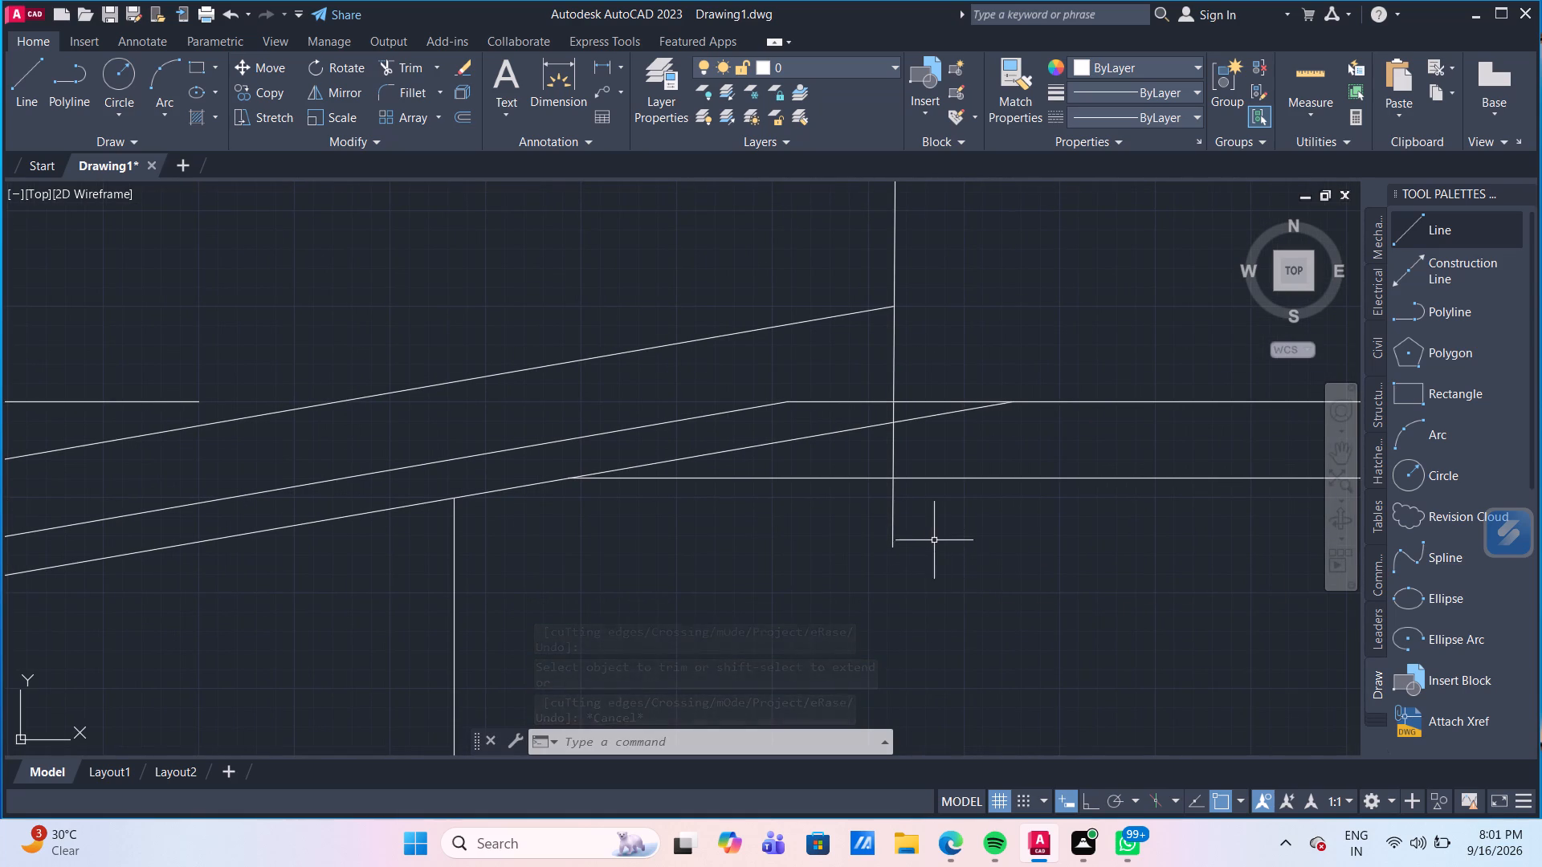
Move the long vertical line from its crossing with the slab's top edge to the middle sloping line's upper end.
left_click(895, 370)
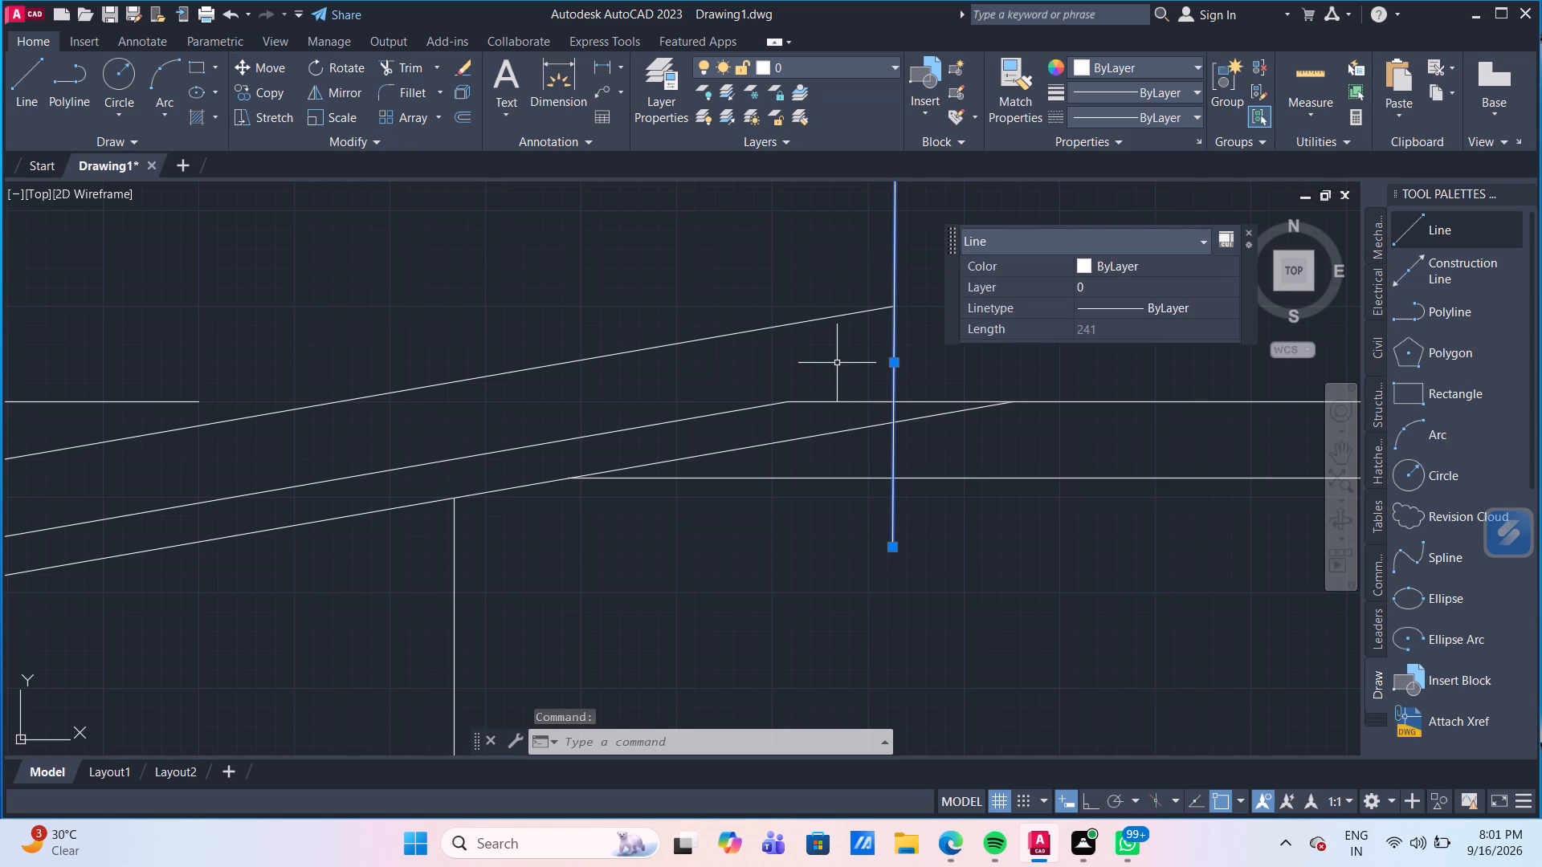
key("m")
key("Return")
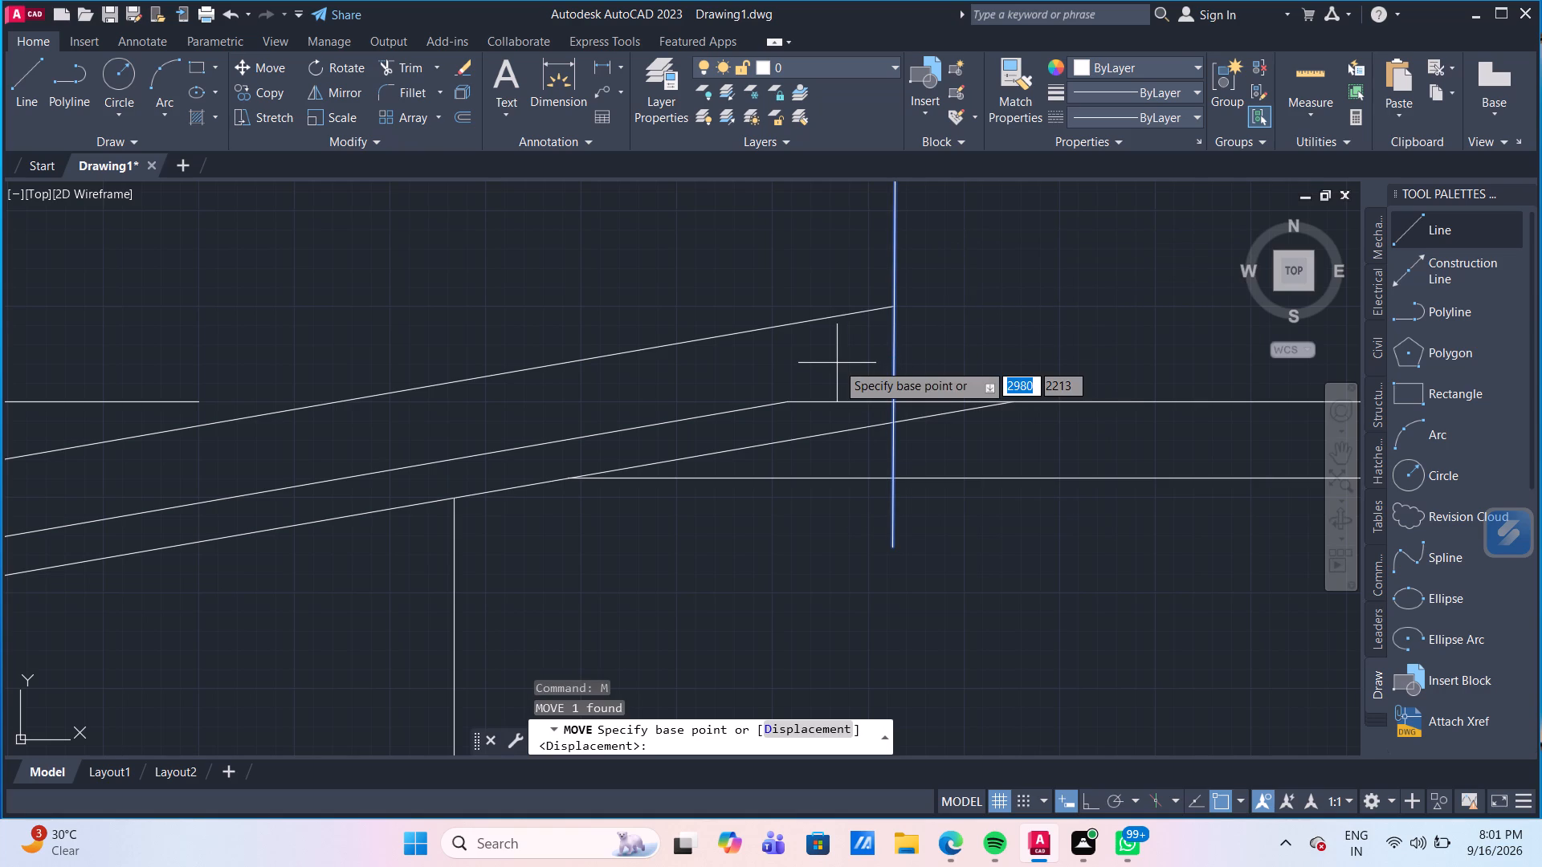
left_click(898, 403)
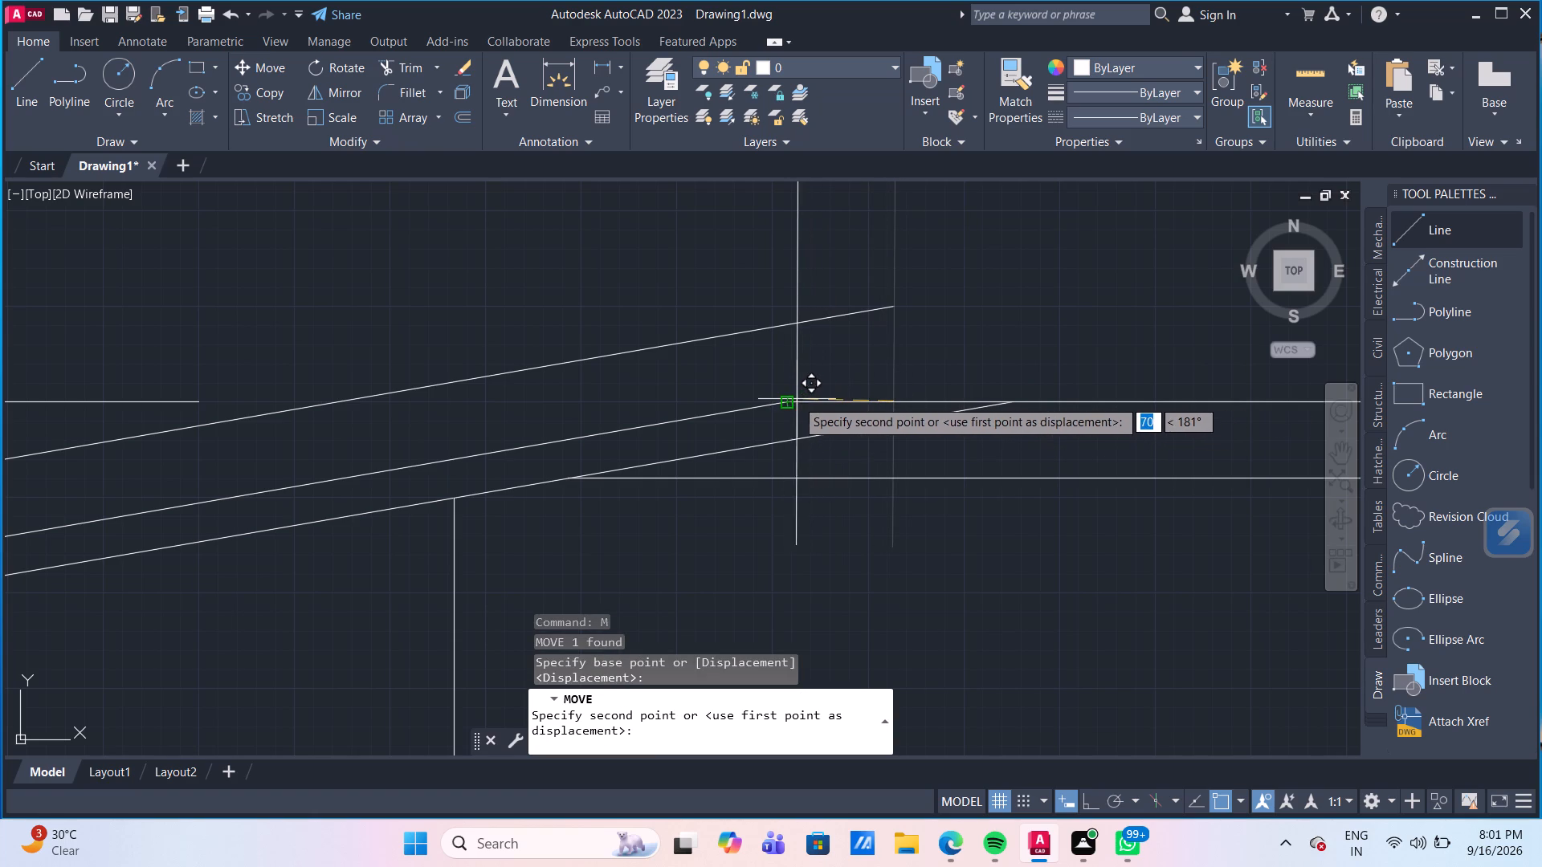
left_click(789, 399)
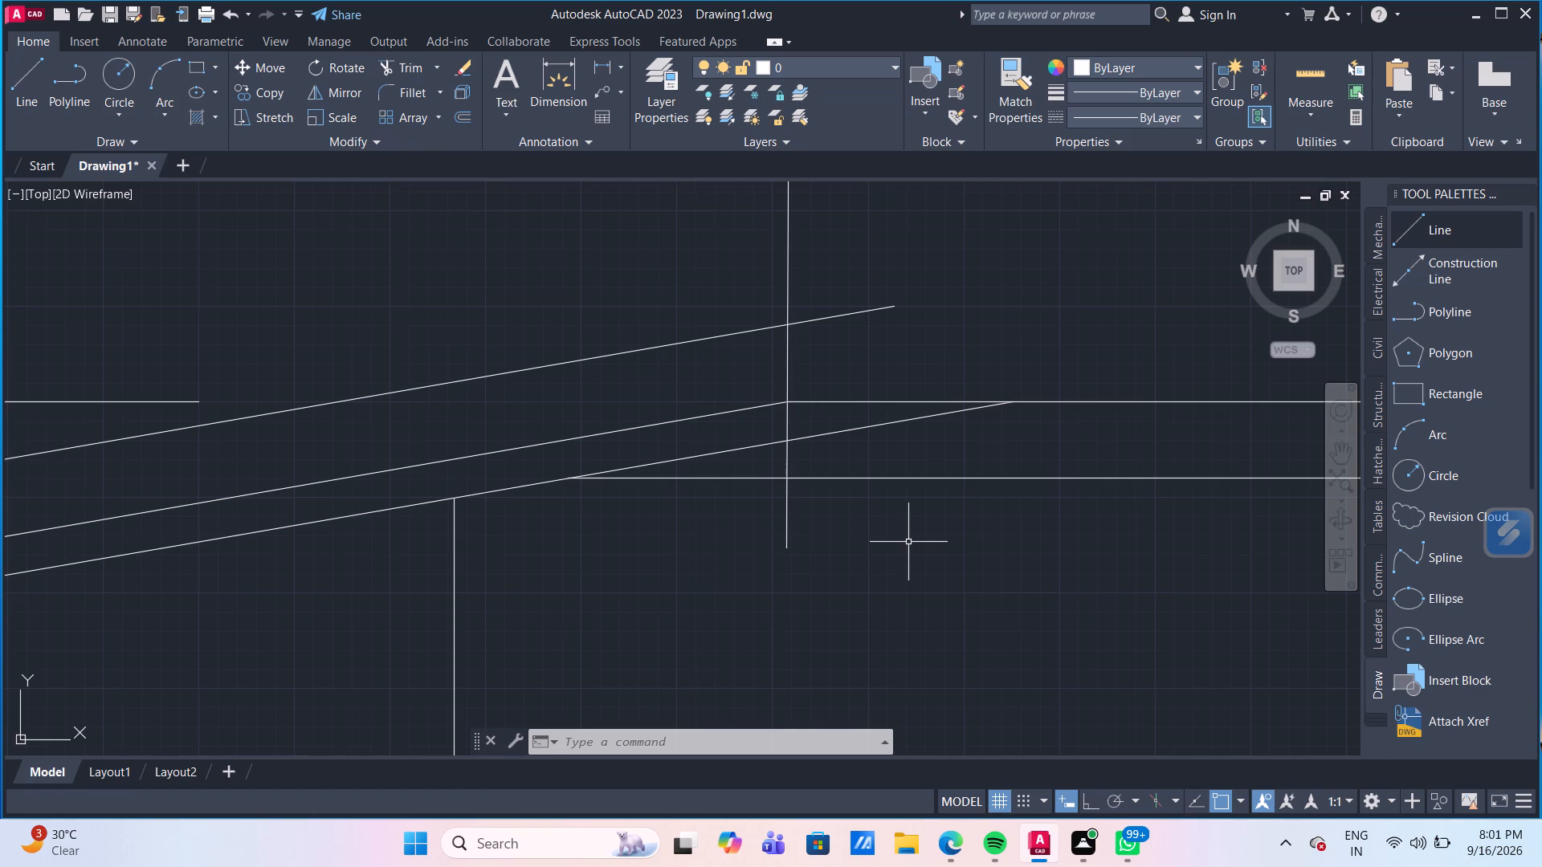
Offset the long vertical line by 25 toward the window side.
key("o")
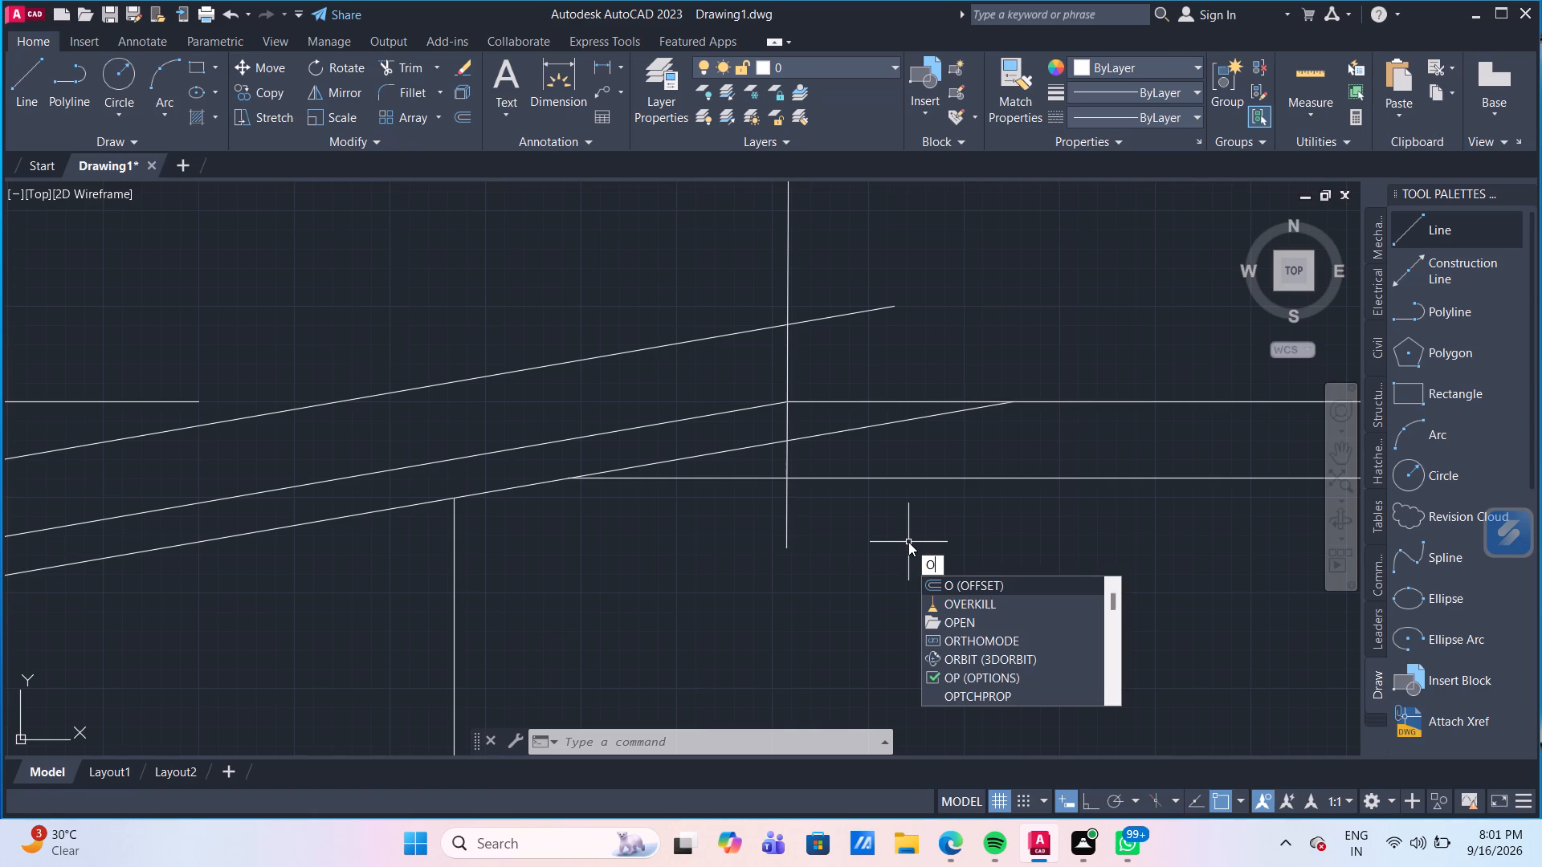
key("Return")
key("Return")
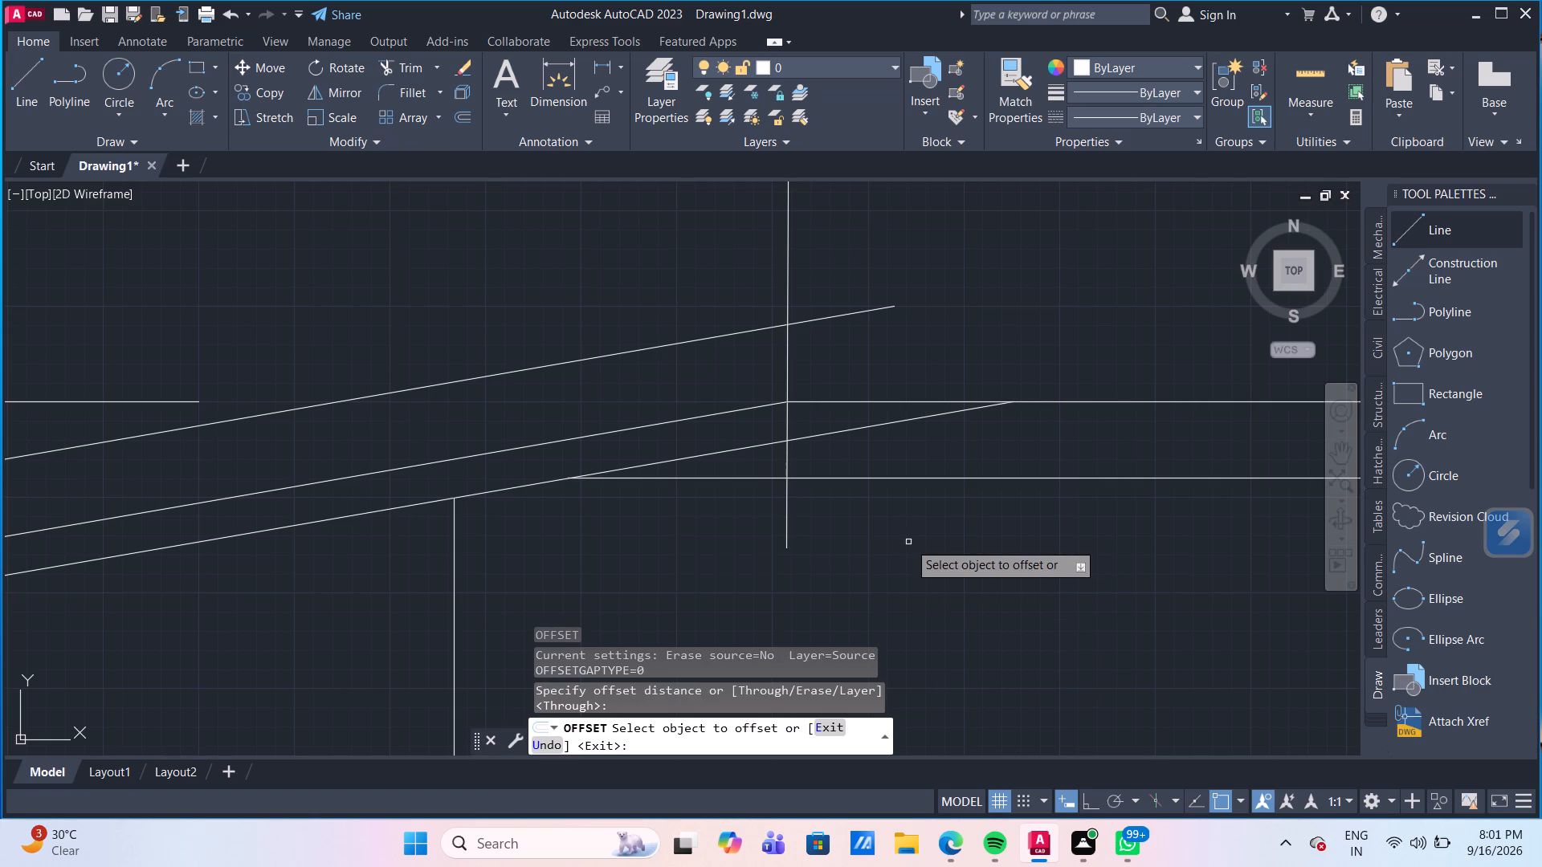
left_click(787, 503)
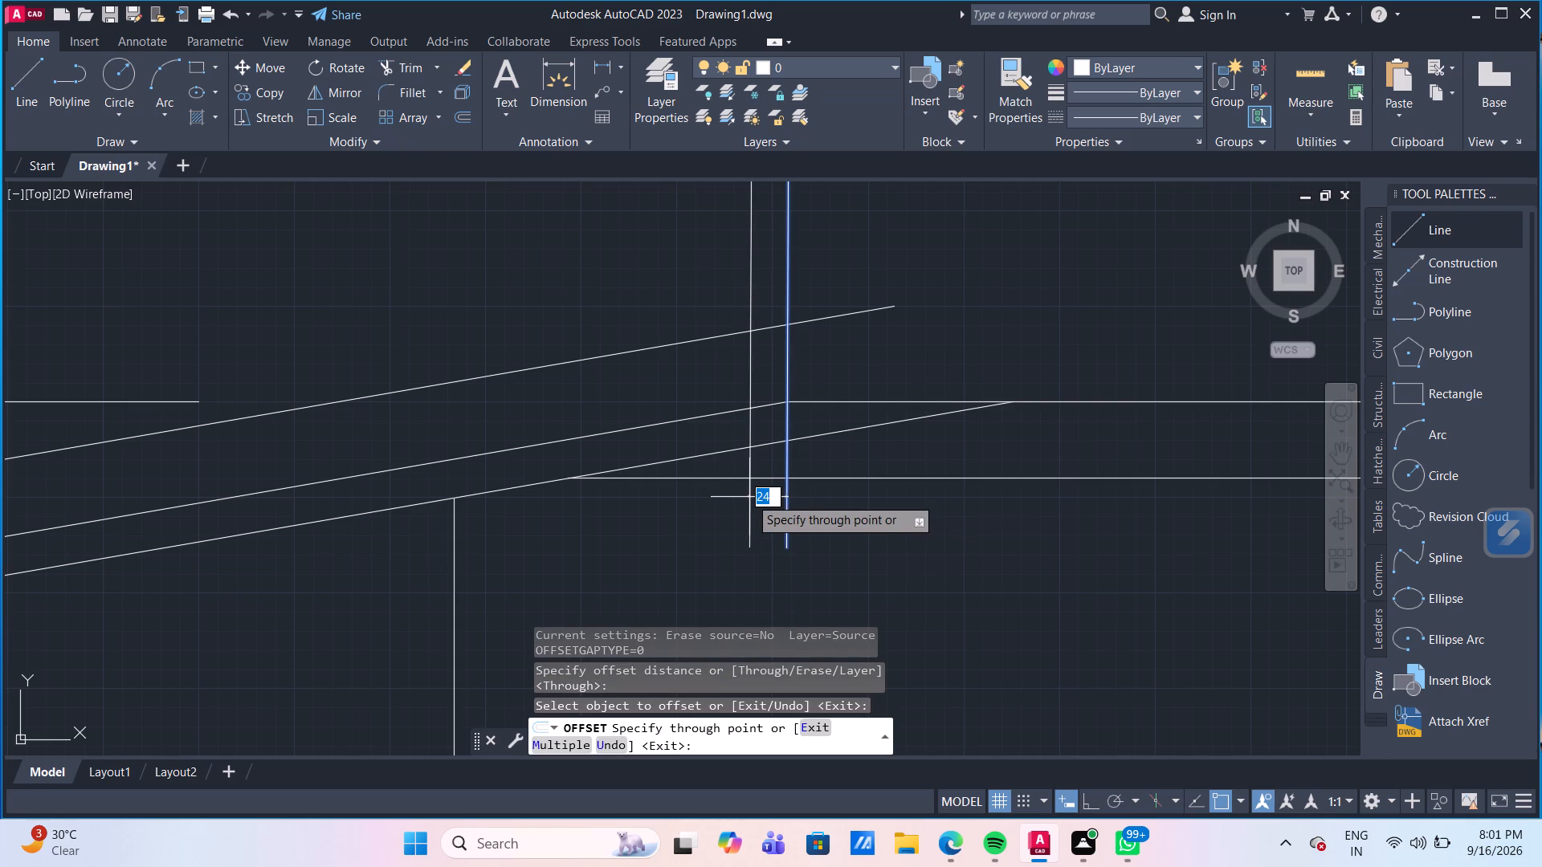
type("25")
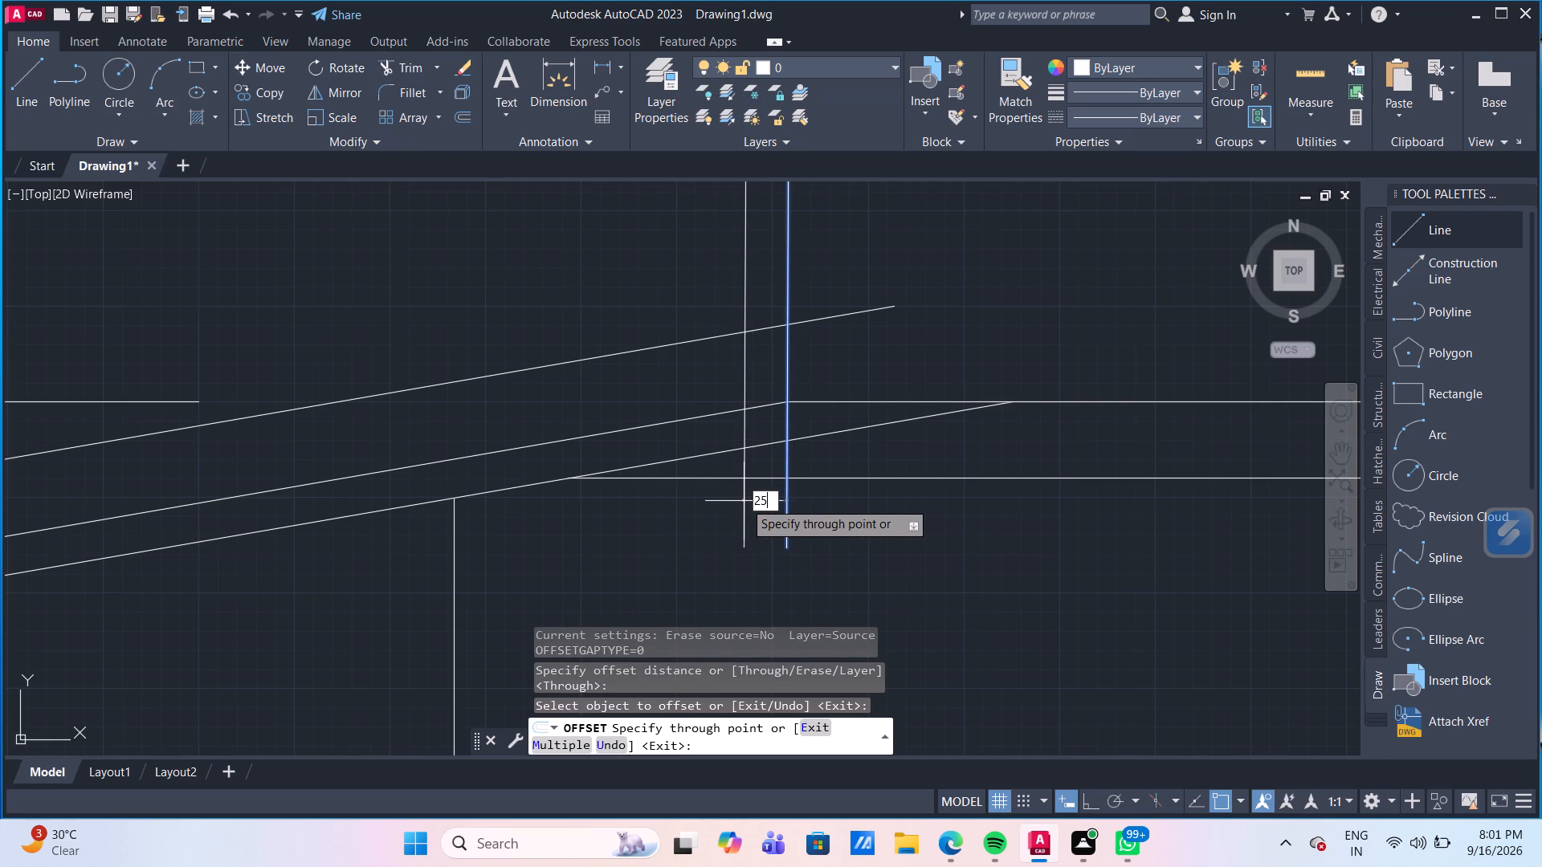
key("Return")
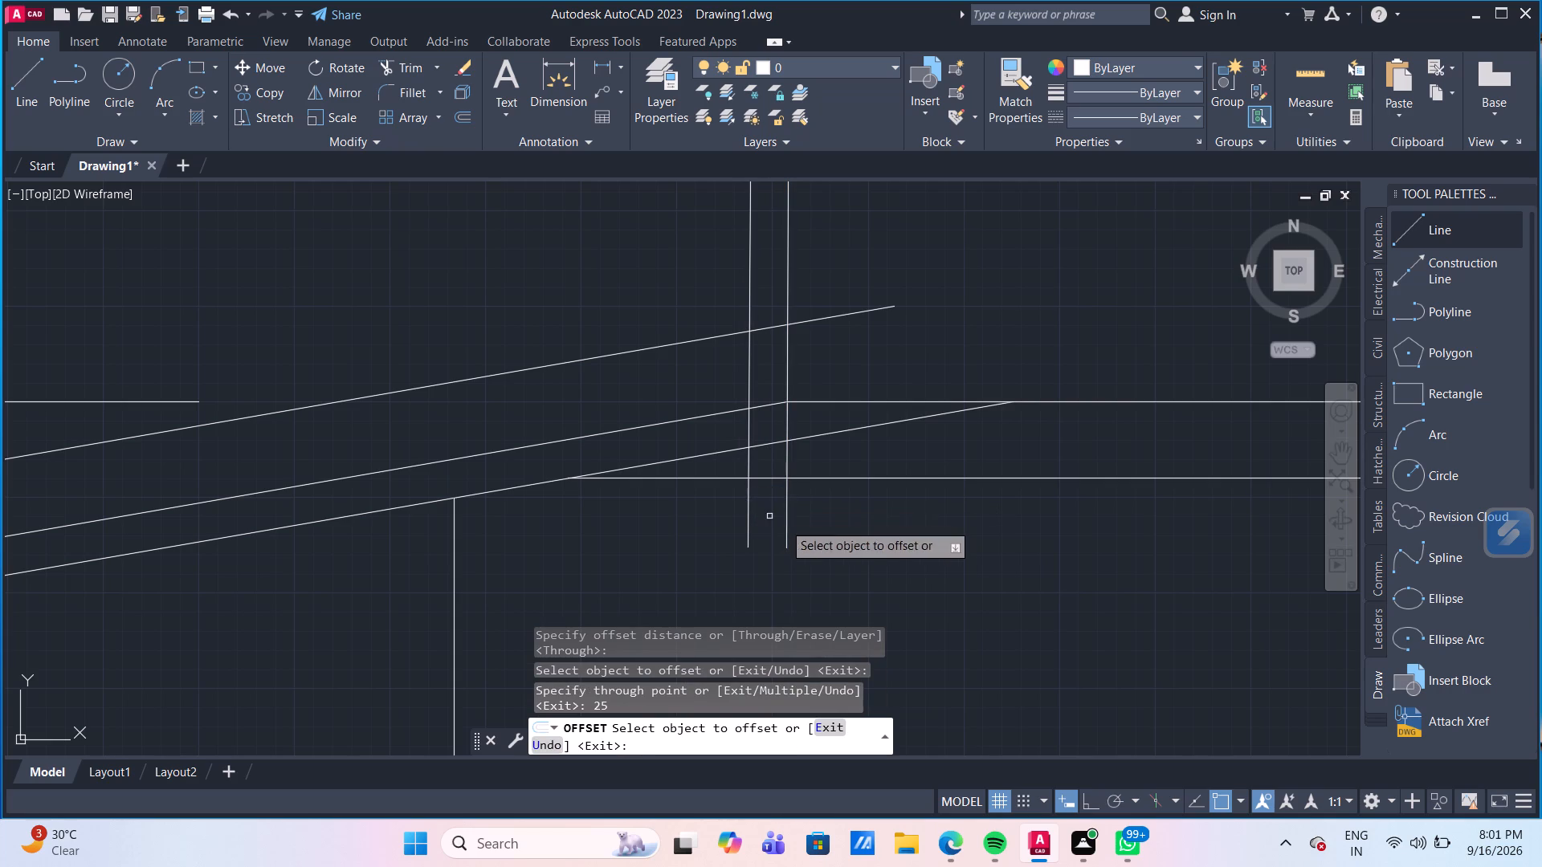
key("Escape")
Trim the two verticals and the sloping lines at the roof's upper end into a stepped end, with the lower band set back.
type("TR")
key("Return")
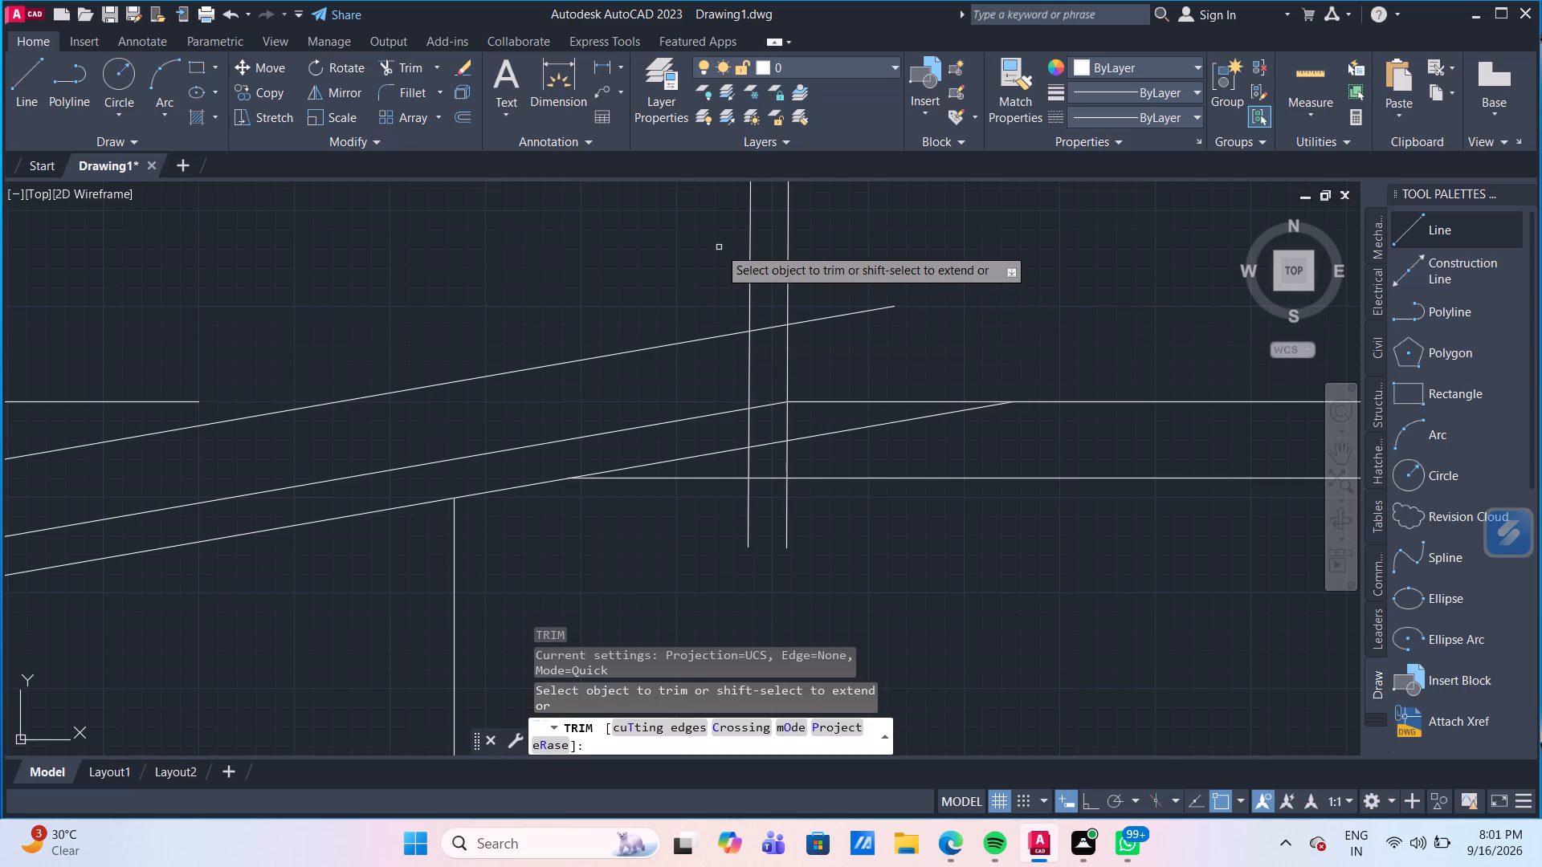
left_click(719, 247)
left_click(842, 278)
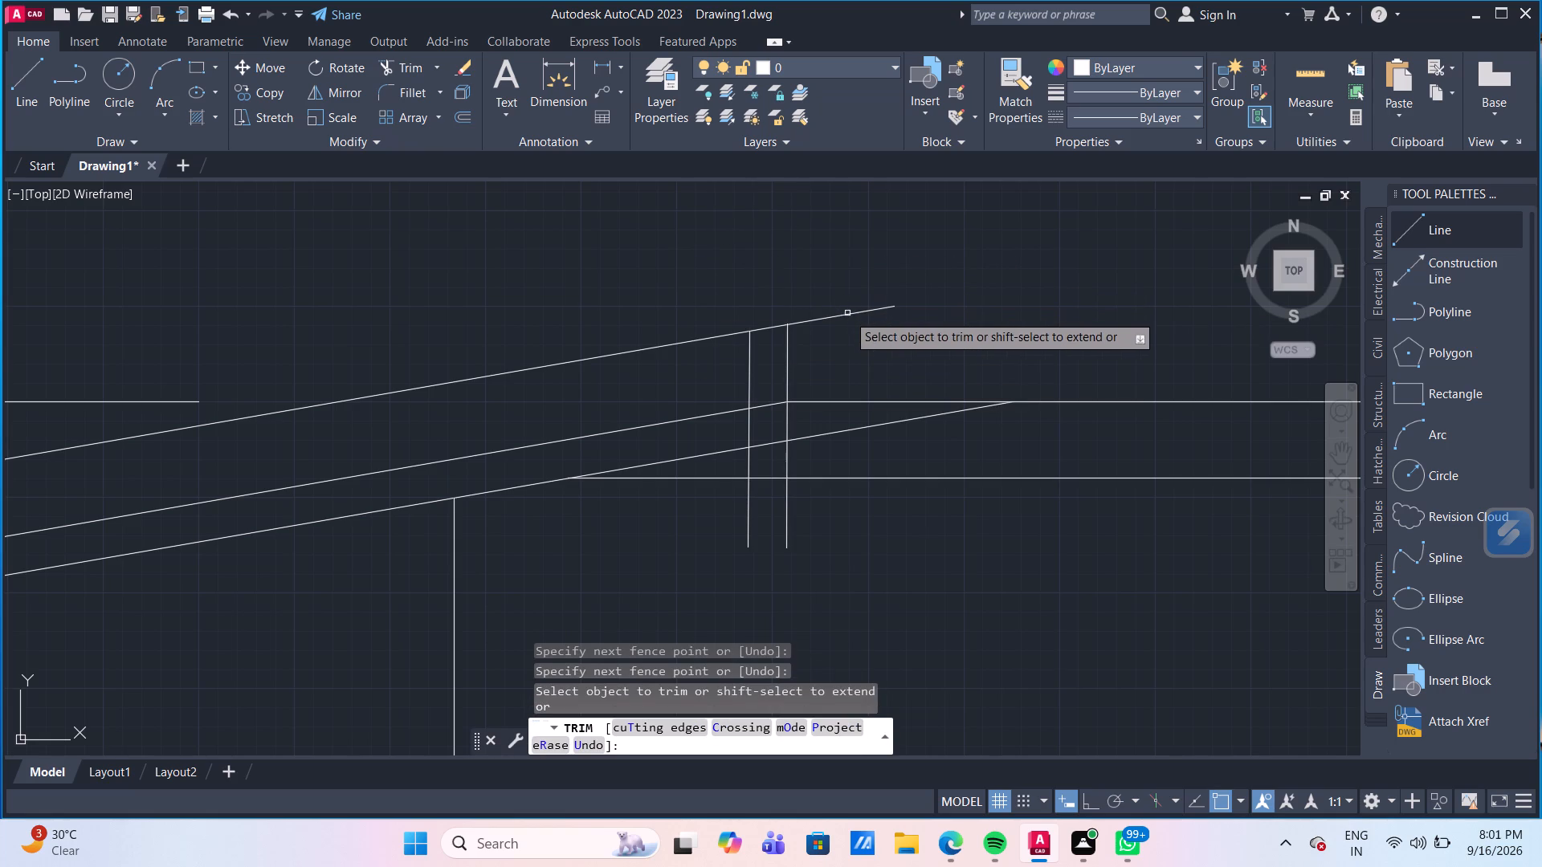
left_click(848, 315)
left_click(749, 358)
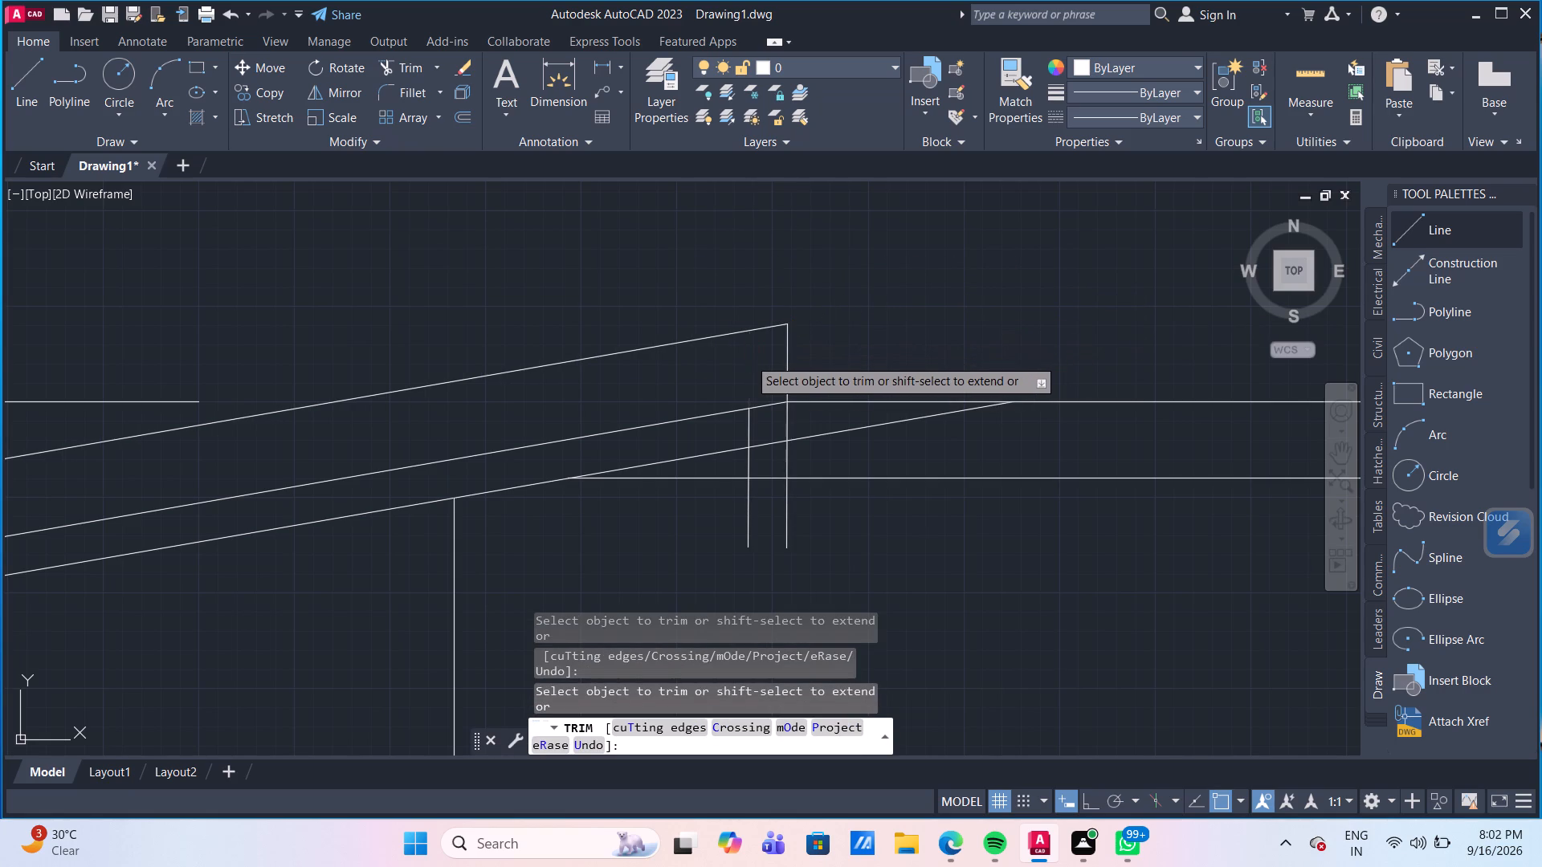
left_click(789, 422)
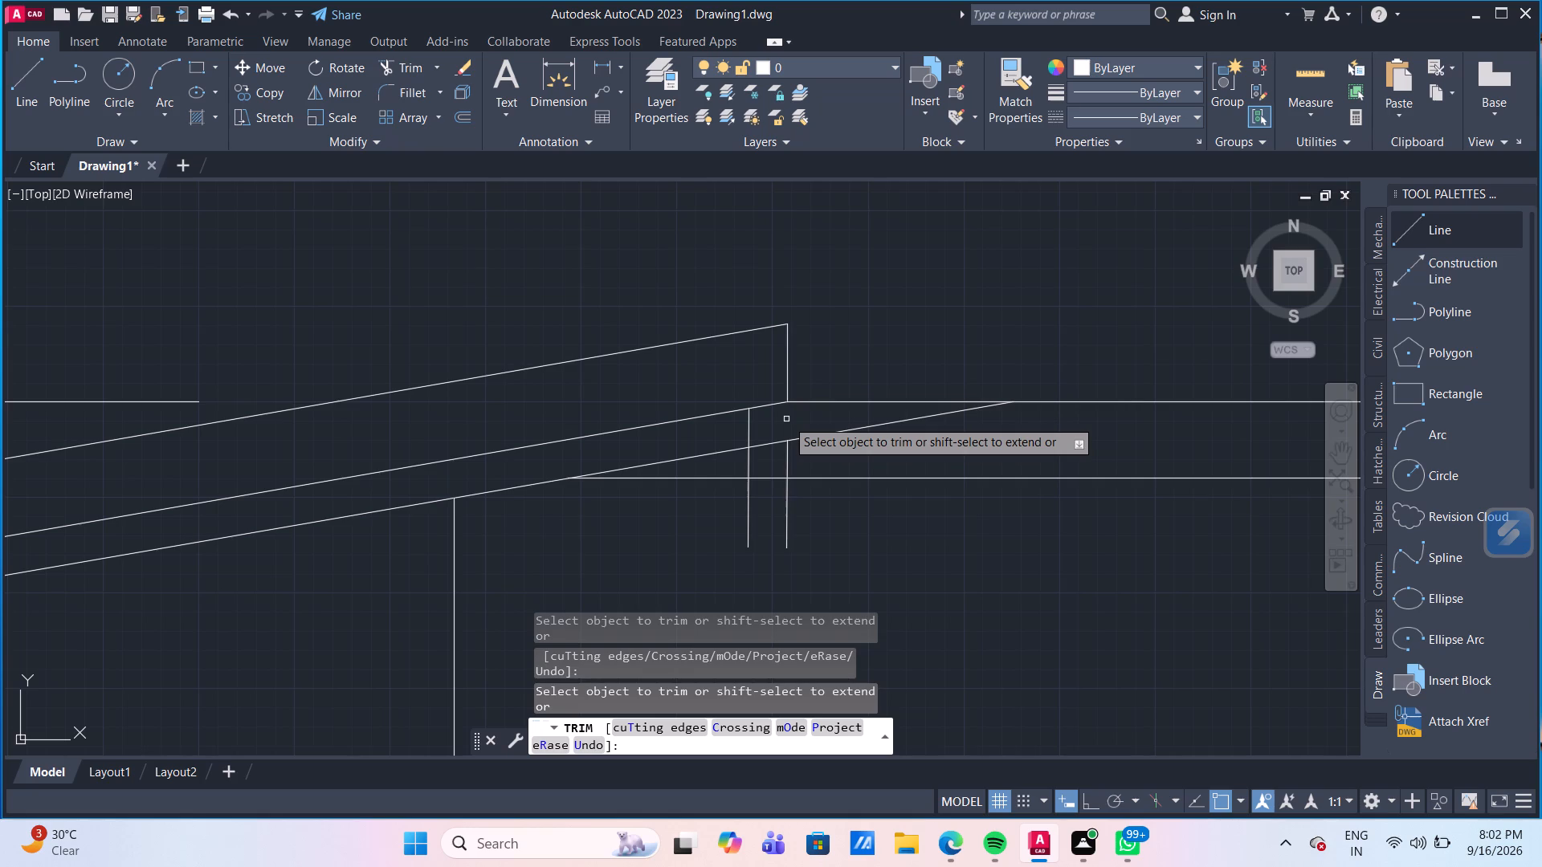
left_click(746, 468)
left_click(750, 520)
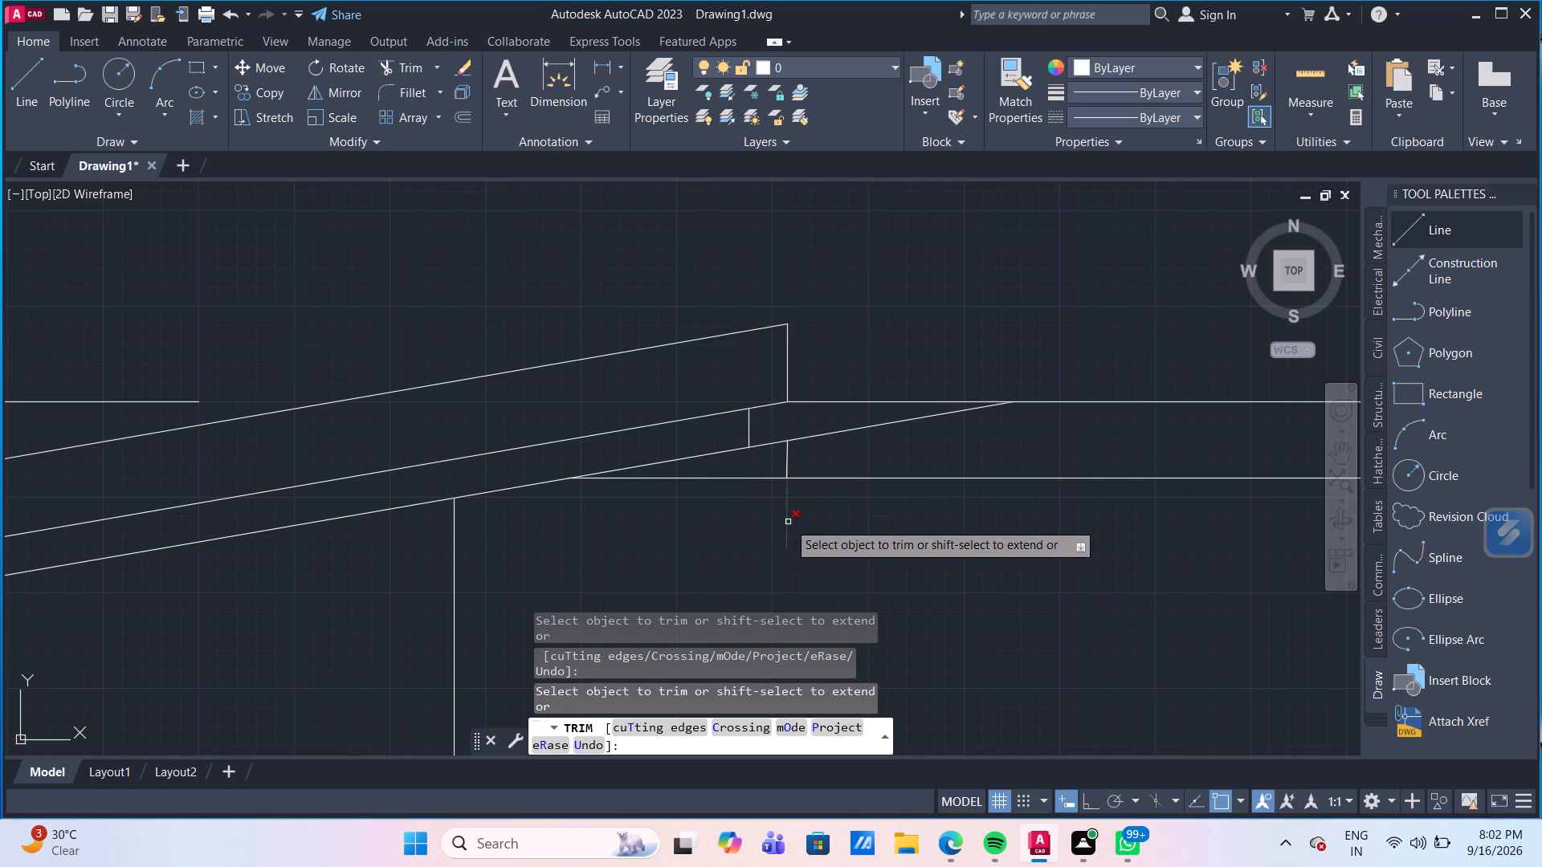
left_click(788, 522)
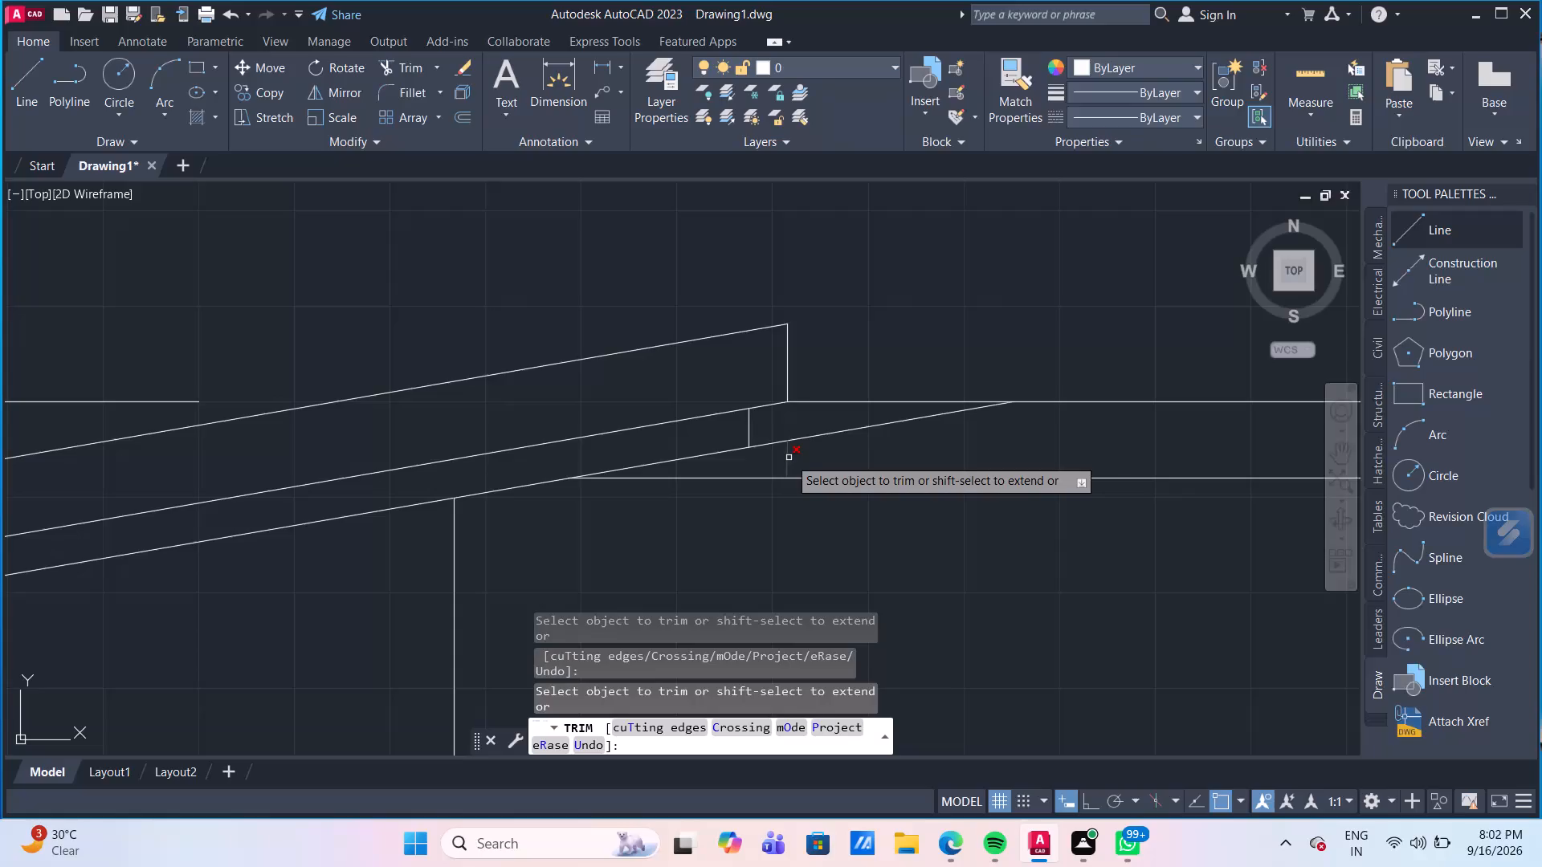
left_click(789, 458)
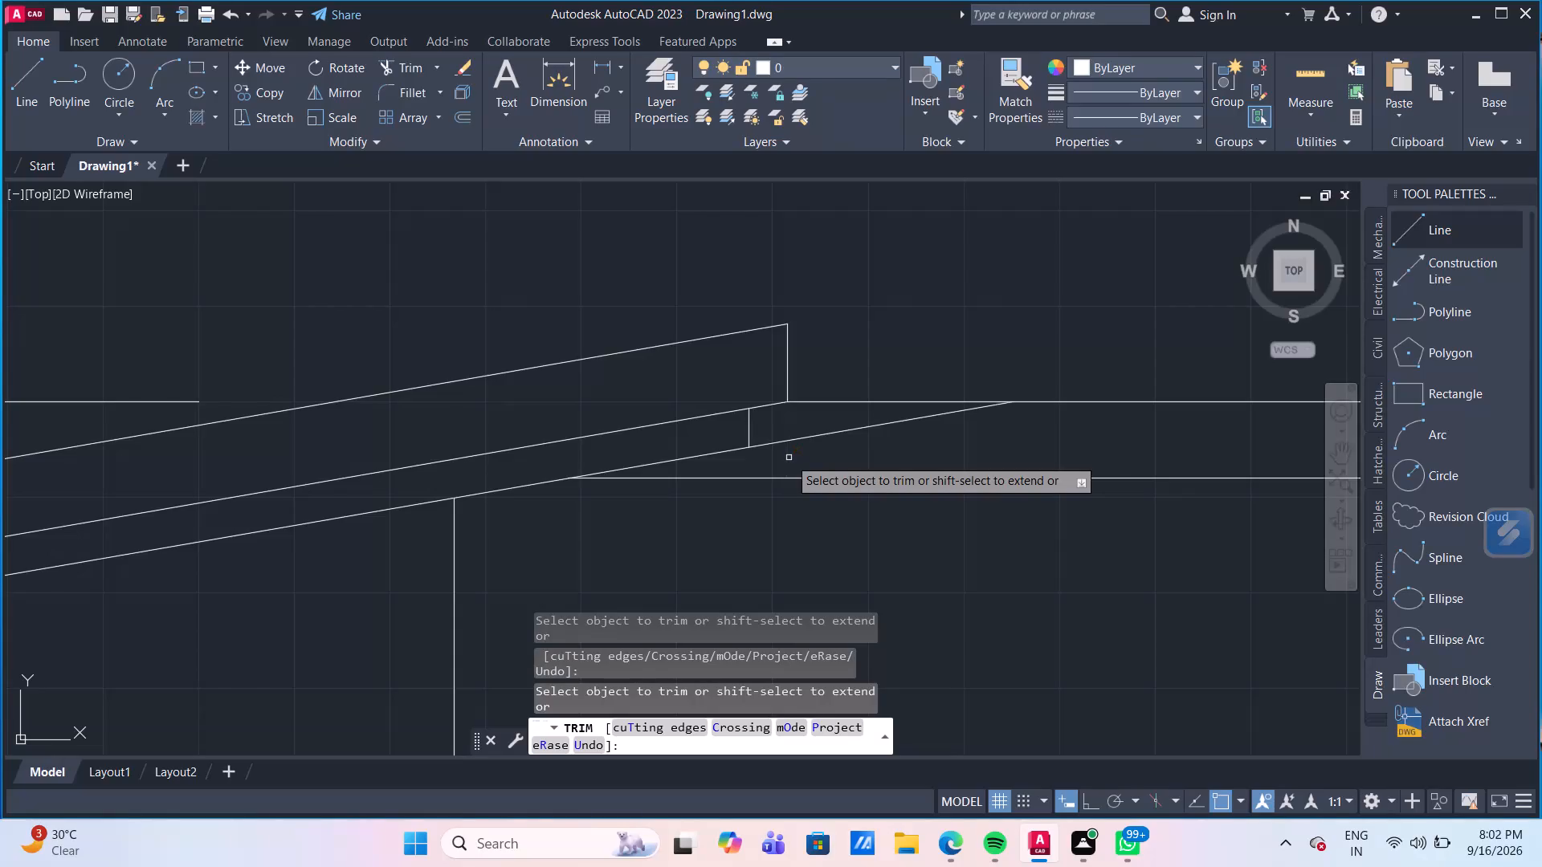
left_click(782, 442)
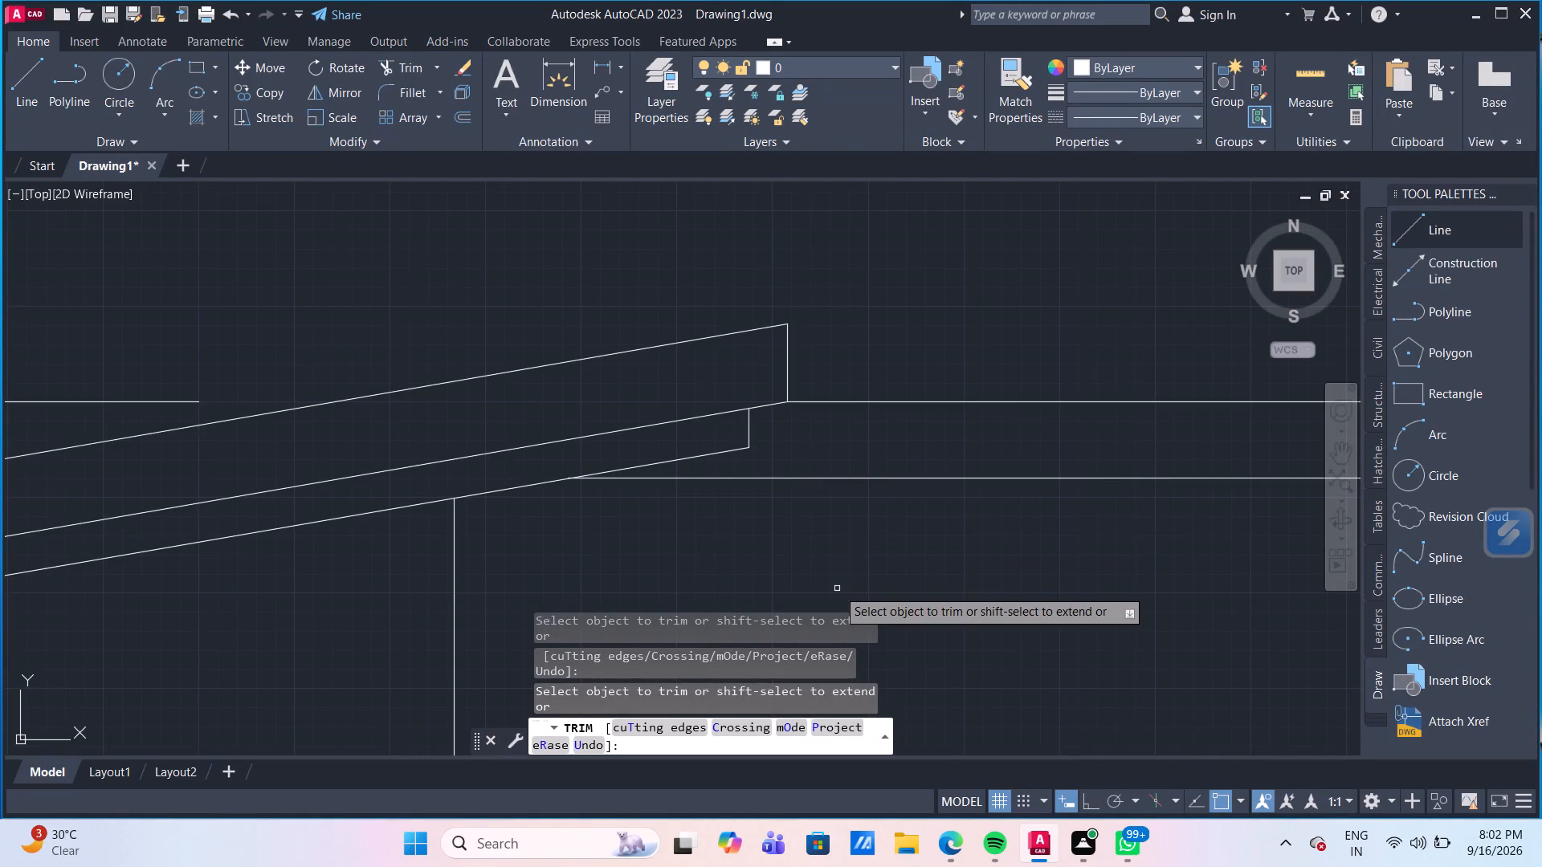
Trim the two verticals and three sloping lines at the roof's lower end into a matching stepped end.
scroll(837, 588, "down", 2)
scroll(939, 564, "down", 2)
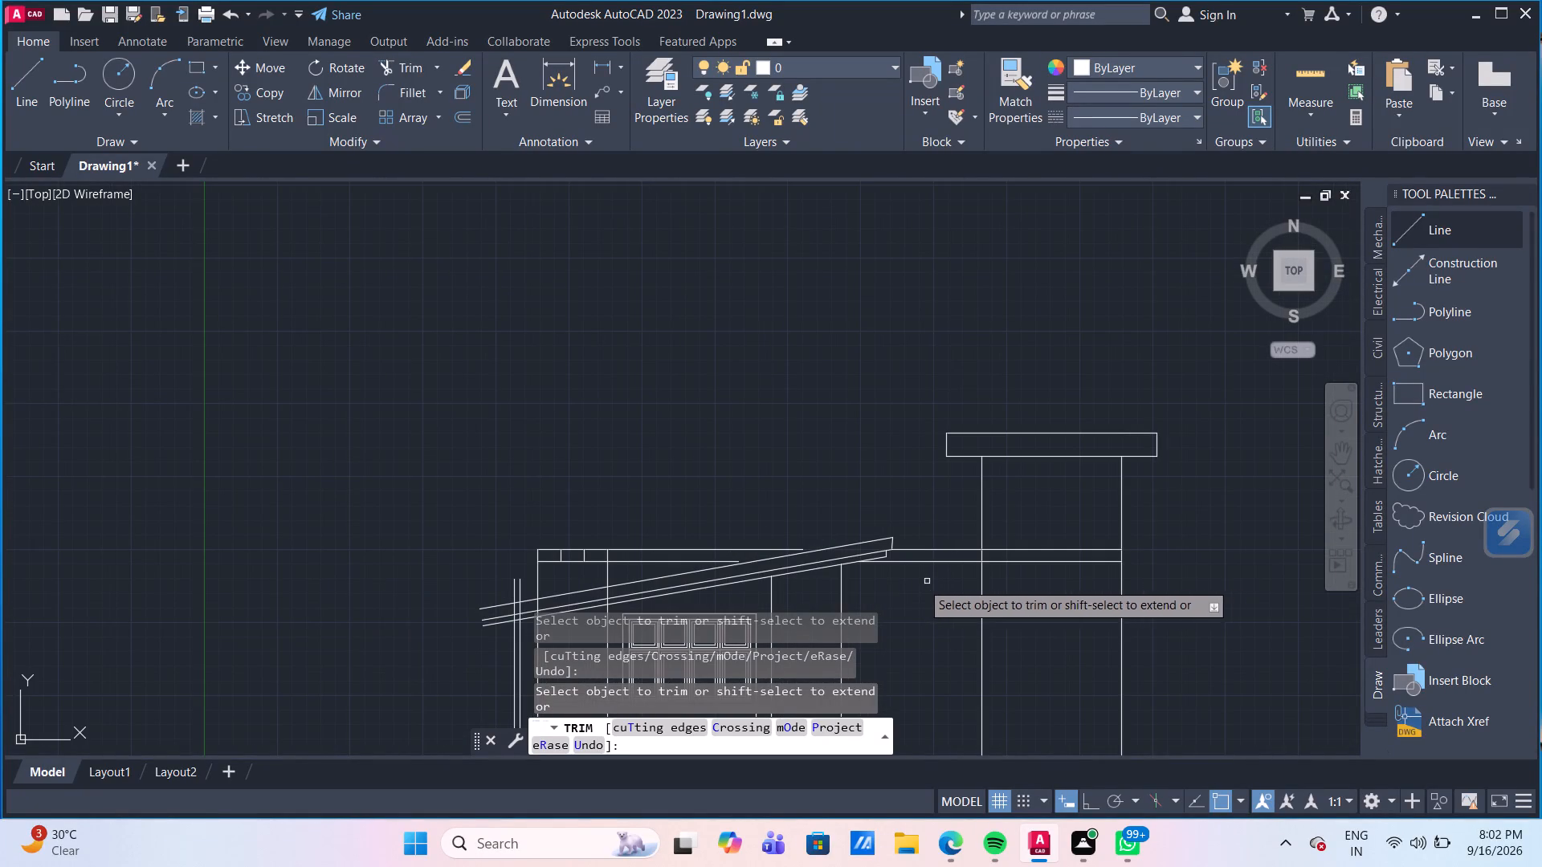
scroll(875, 589, "up", 1)
middle_click_drag(789, 588, 821, 449)
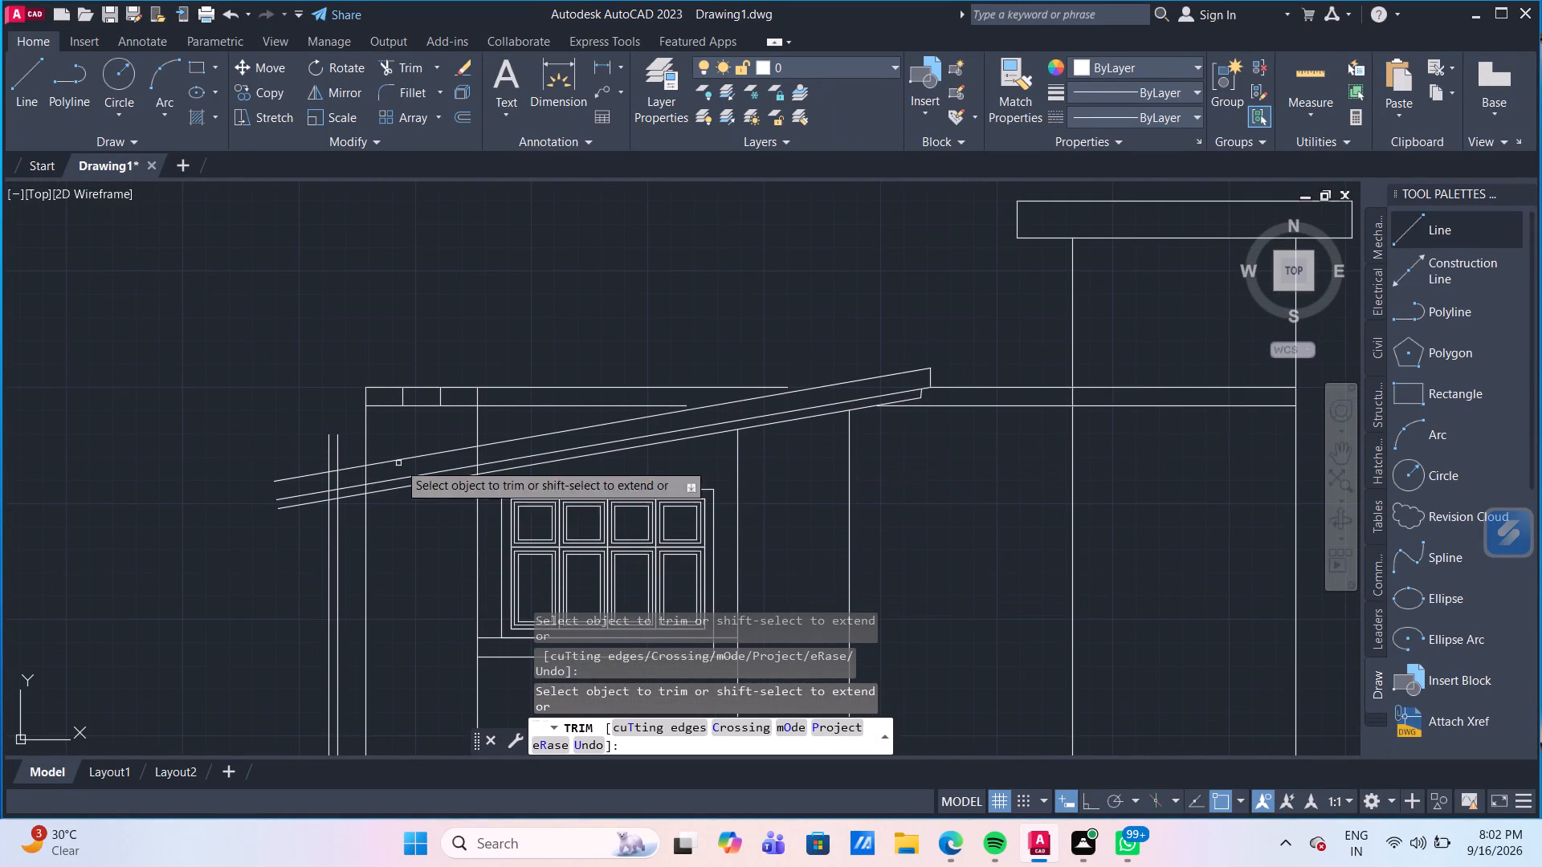
middle_click_drag(345, 522, 426, 409)
scroll(426, 409, "up", 2)
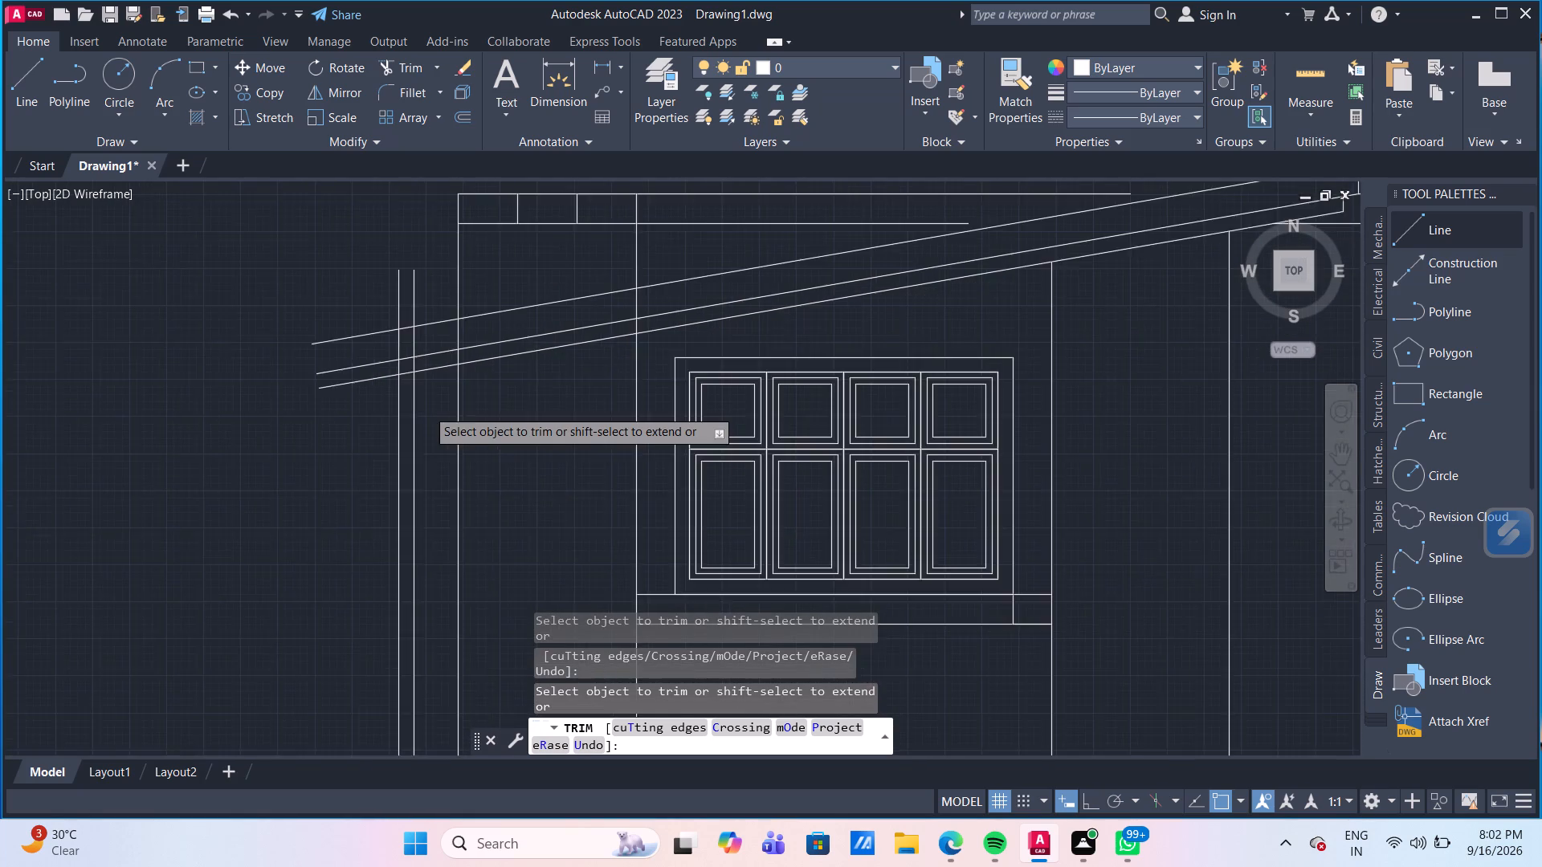
middle_click_drag(422, 387, 426, 472)
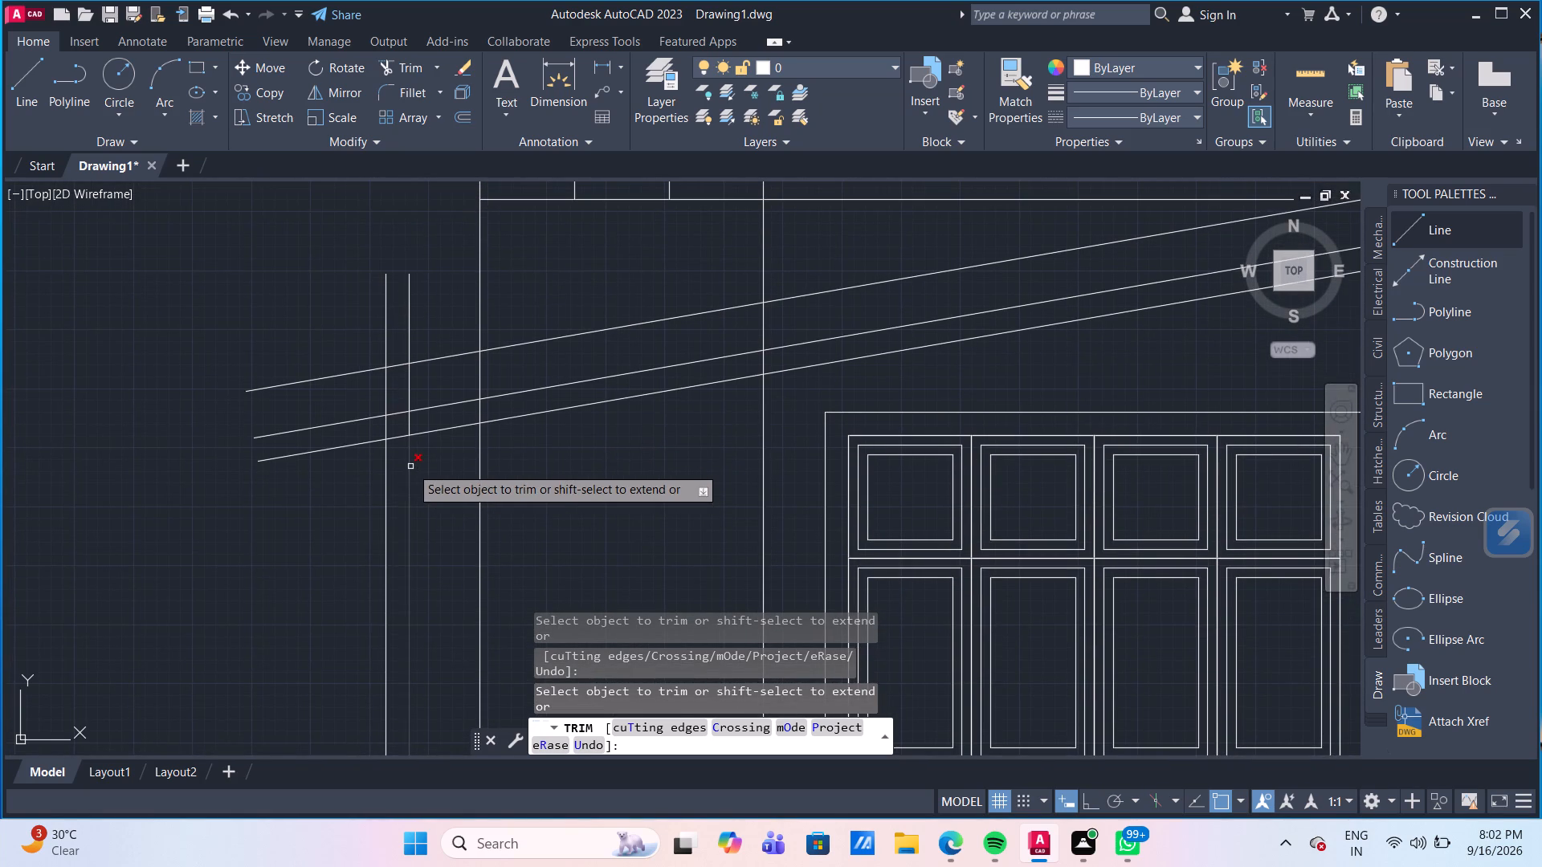
left_click(410, 466)
left_click(342, 326)
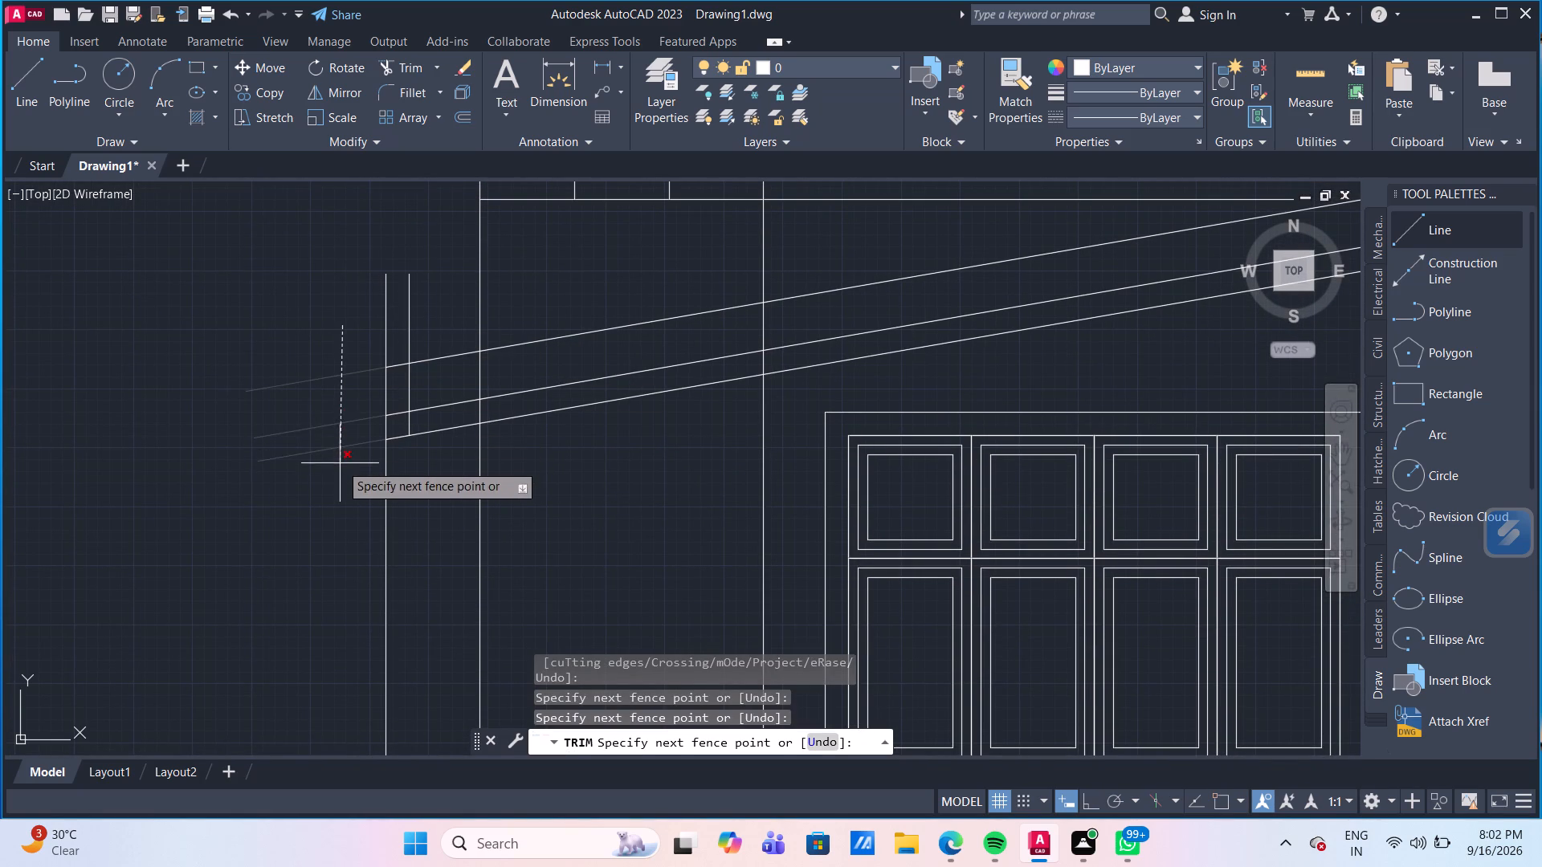
left_click(340, 464)
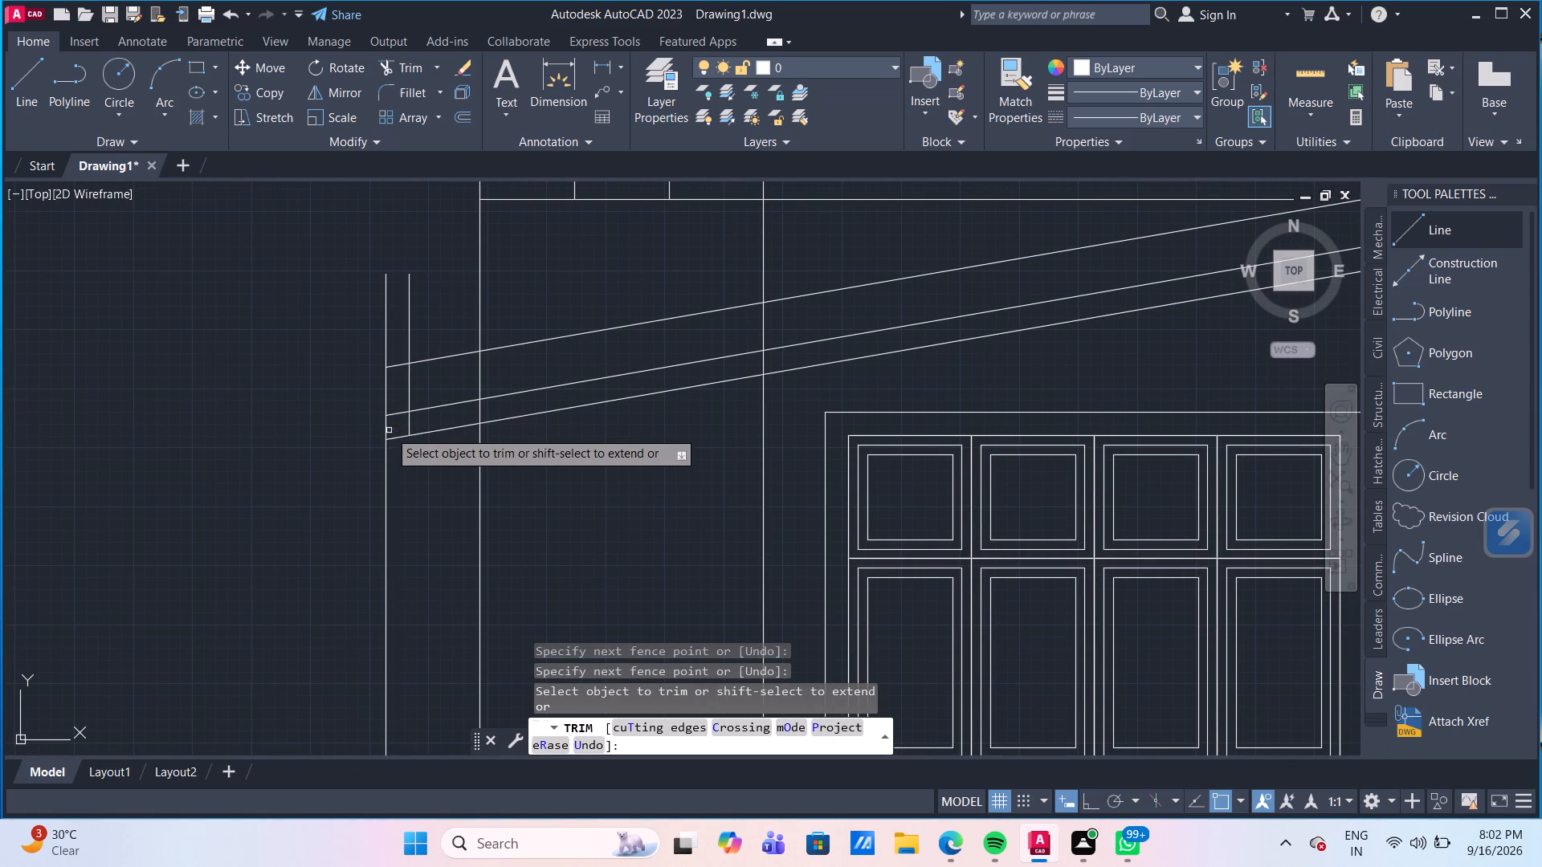
left_click(383, 458)
left_click(384, 433)
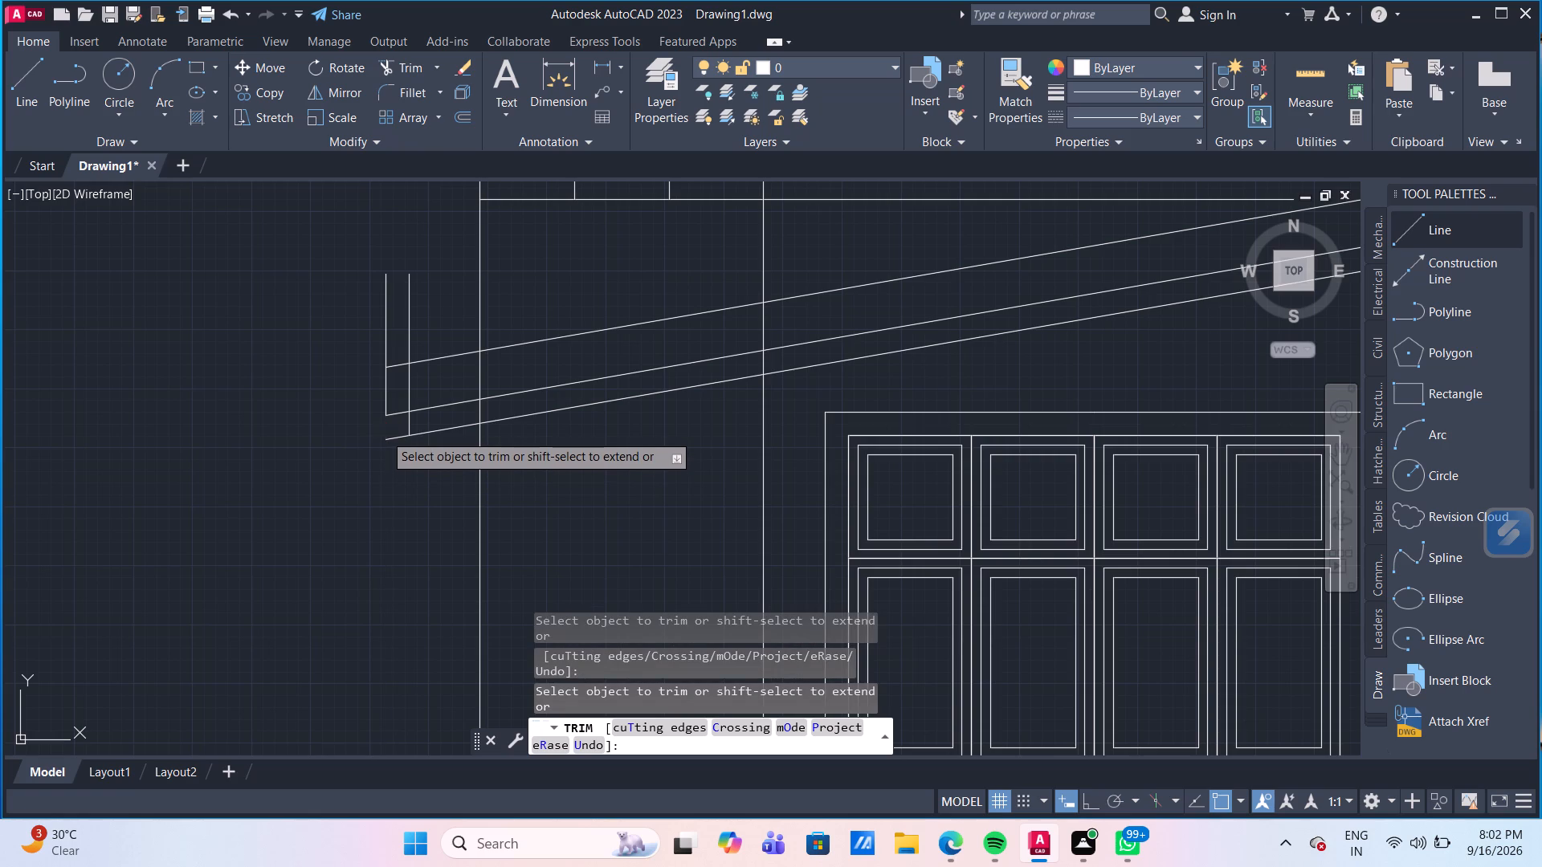
left_click(391, 439)
left_click(344, 320)
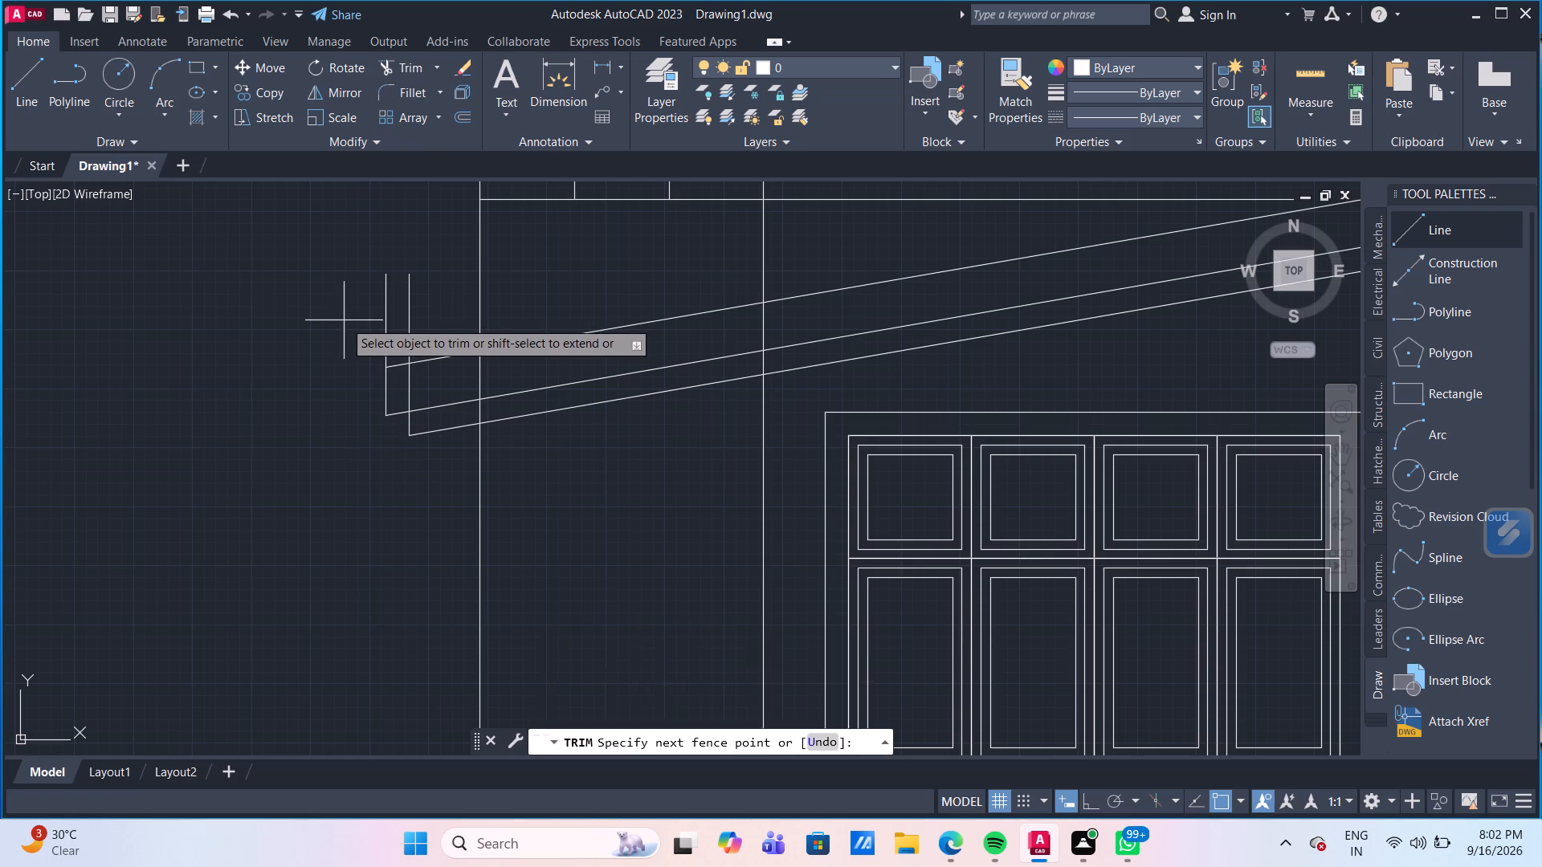
left_click(440, 311)
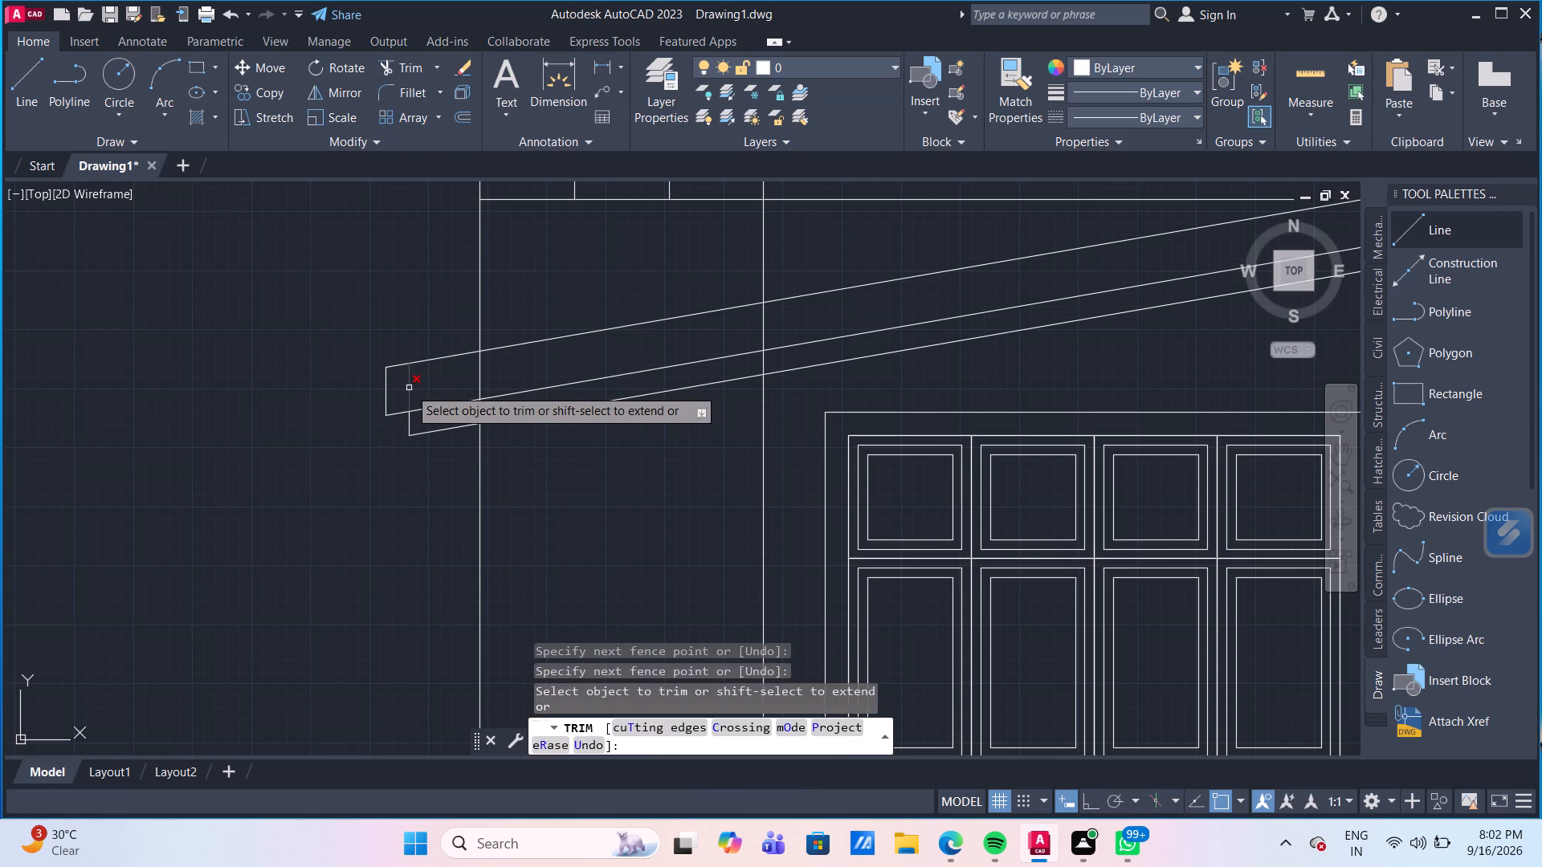
left_click(409, 388)
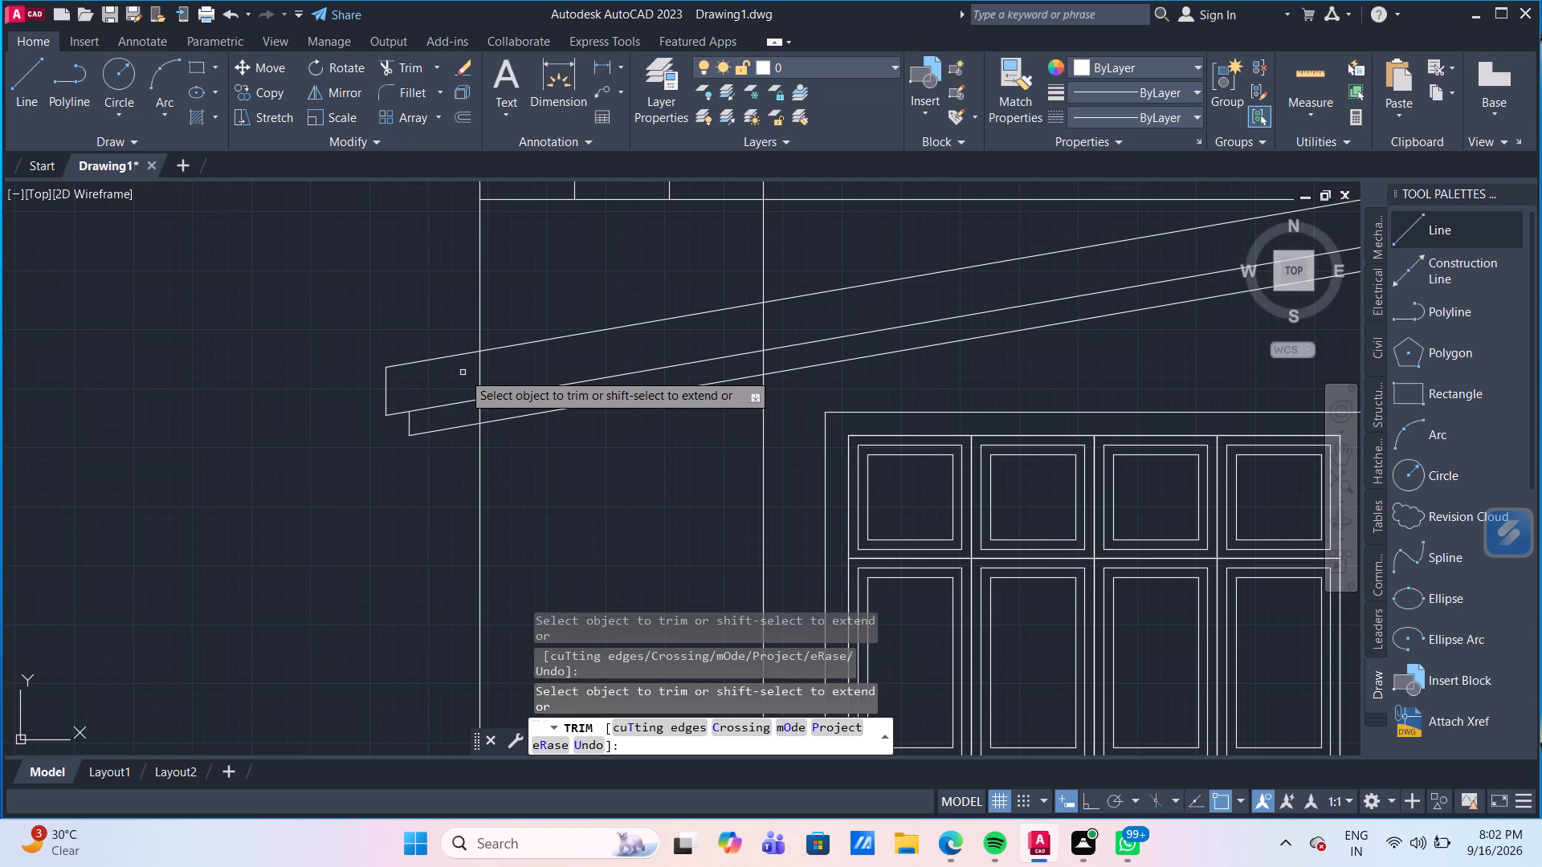
Trim the outer wall line and the window-side wall line where they cross the two bands of the sloping roof.
left_click(463, 372)
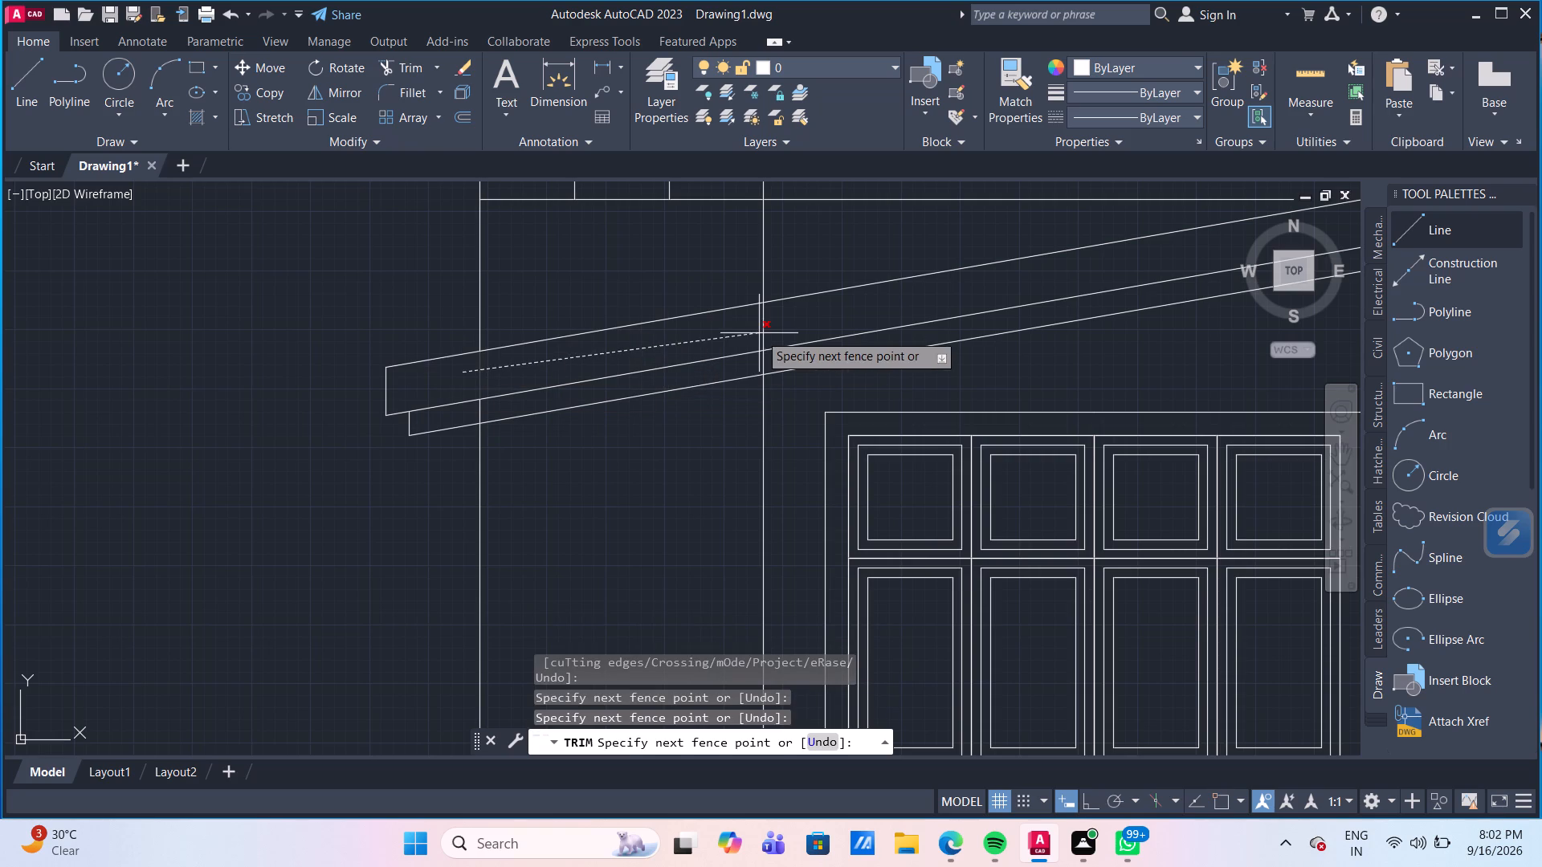
left_click(785, 323)
left_click(466, 414)
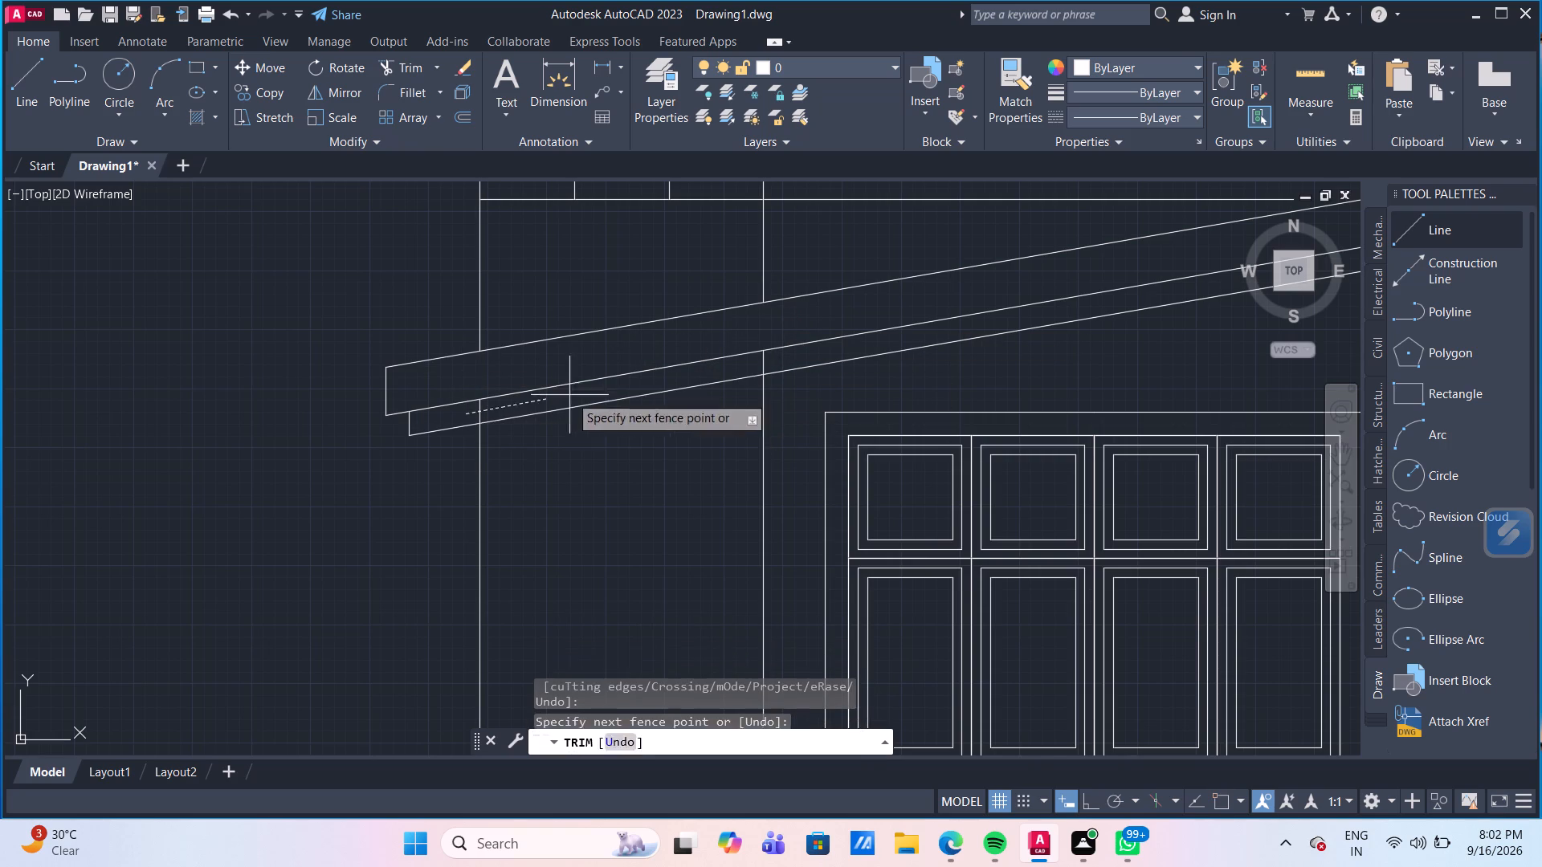
left_click(777, 362)
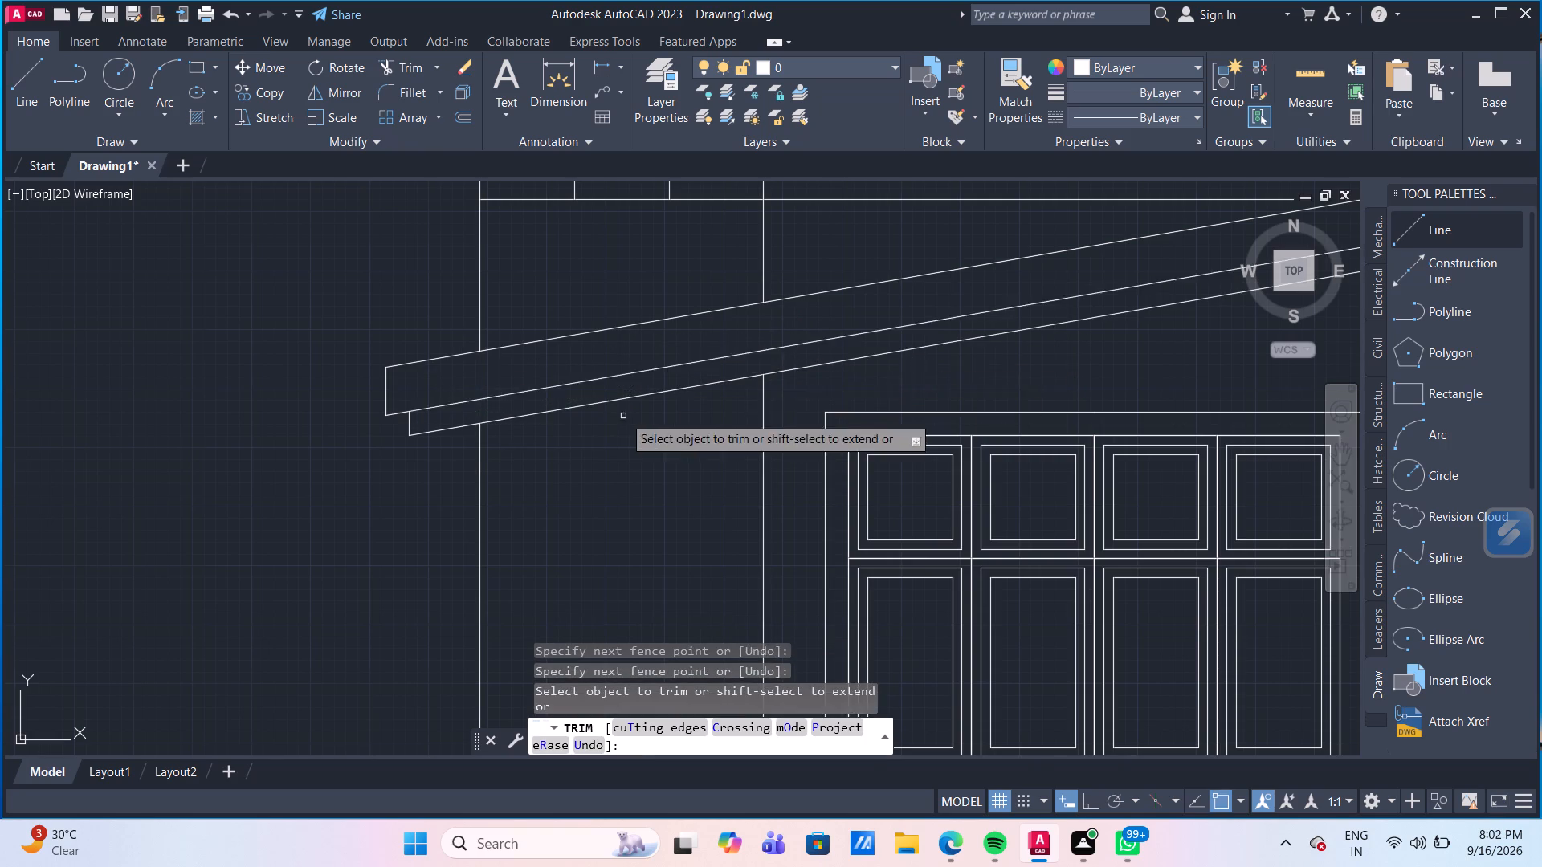
Trim away the two short verticals between the slab edges and the window-side wall line above the sloping roof.
scroll(623, 416, "down", 2)
middle_click_drag(981, 414, 941, 395)
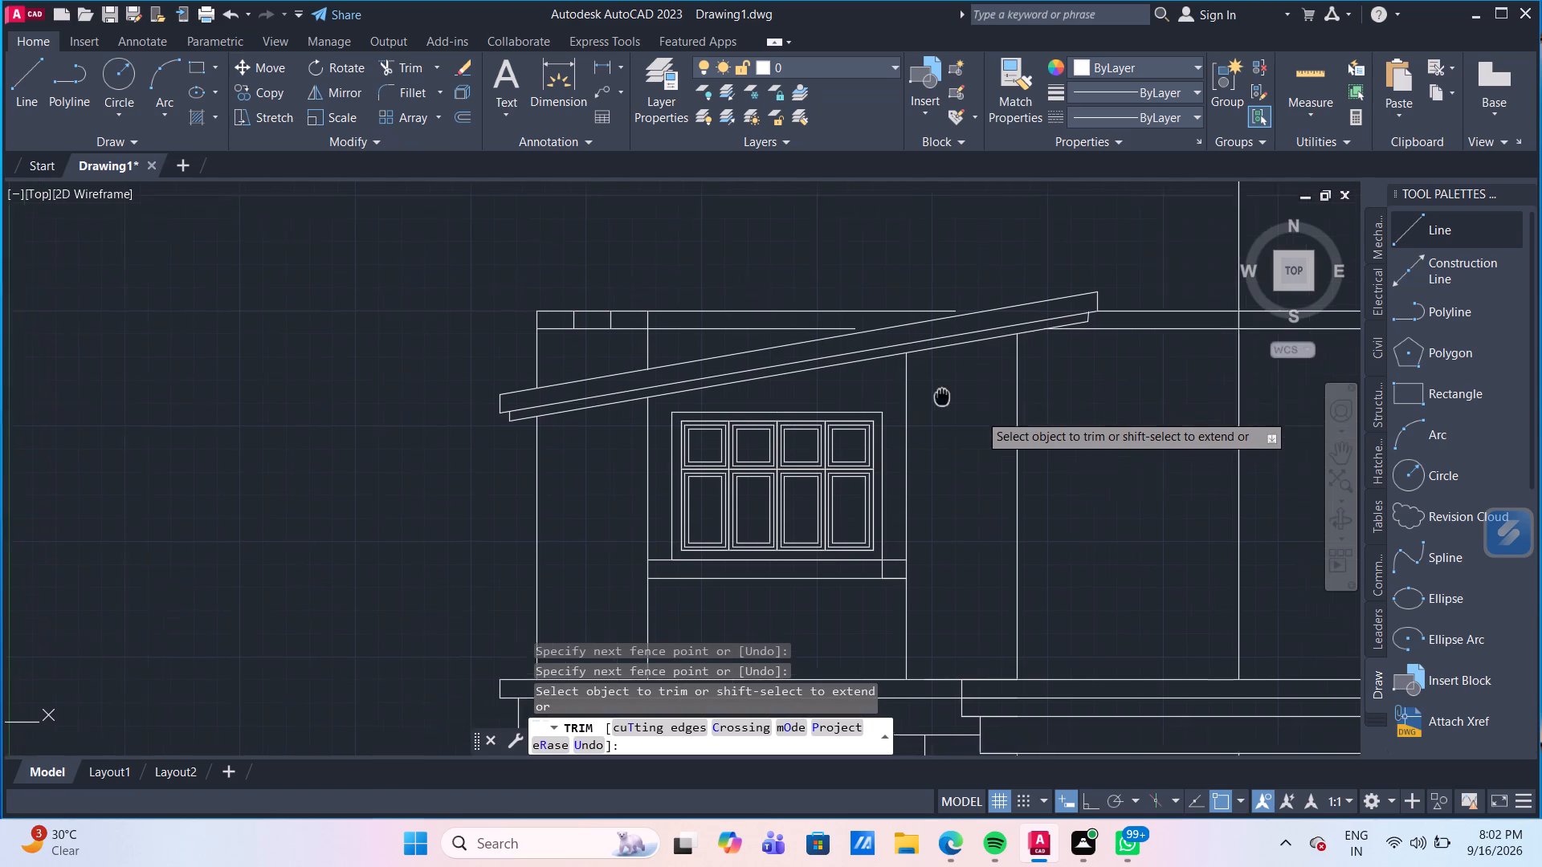
middle_click_drag(941, 395, 872, 375)
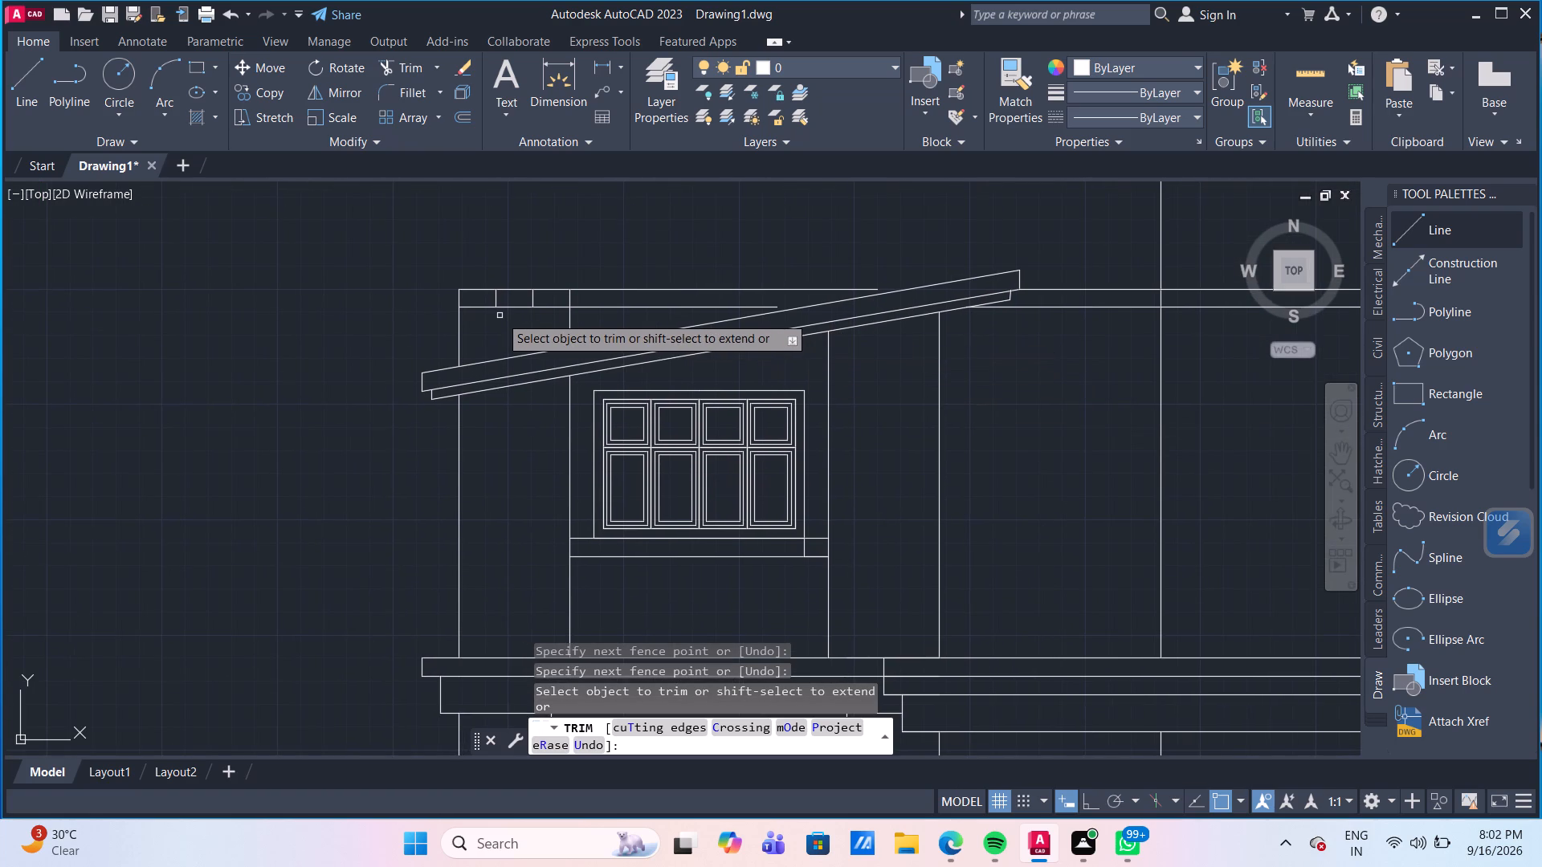
scroll(500, 314, "up", 1)
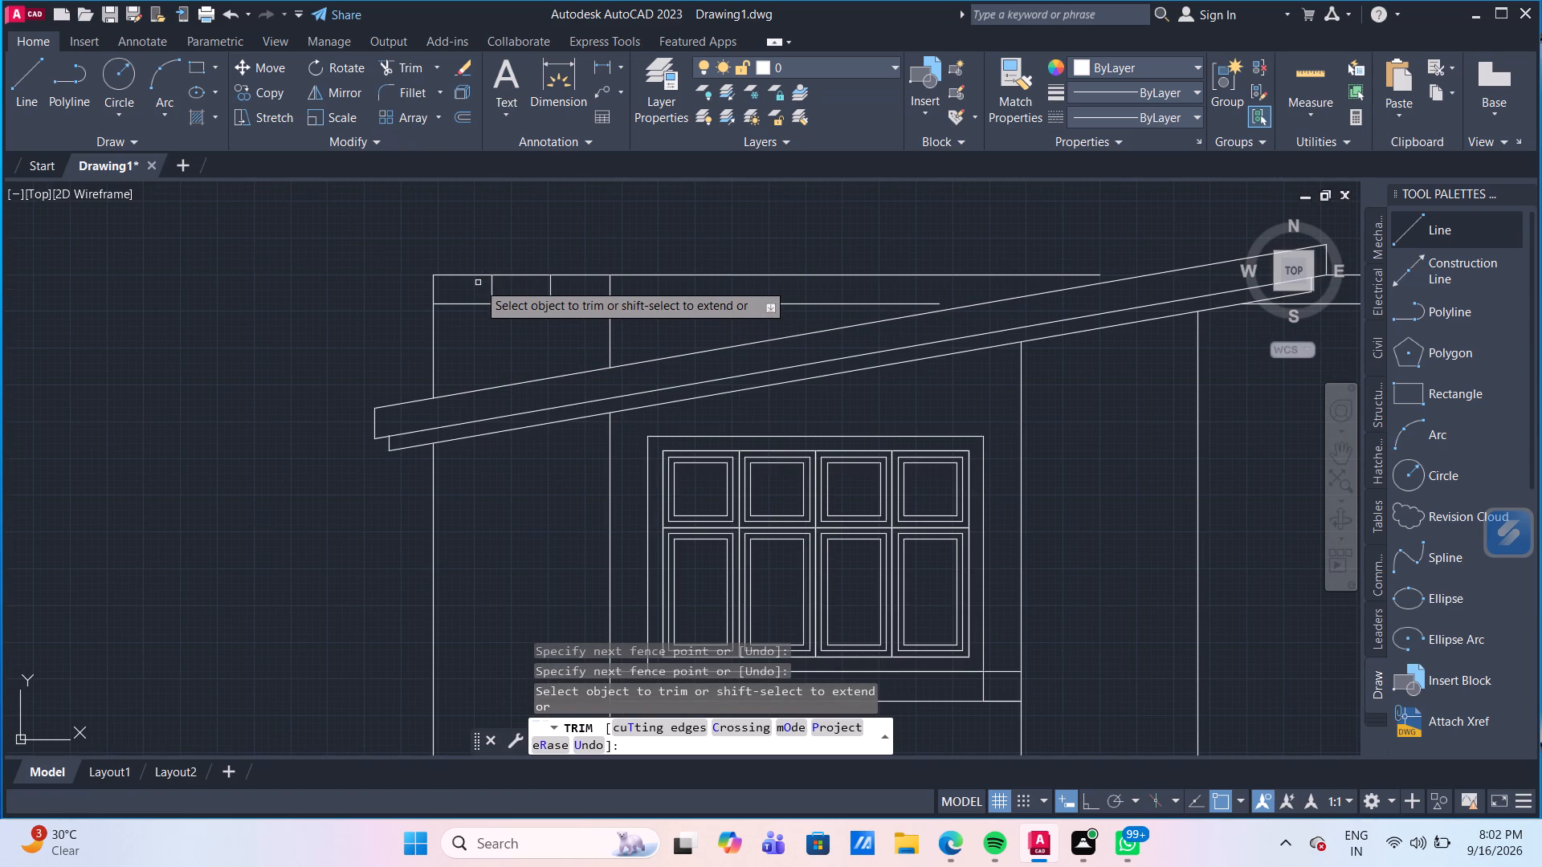
left_click(478, 283)
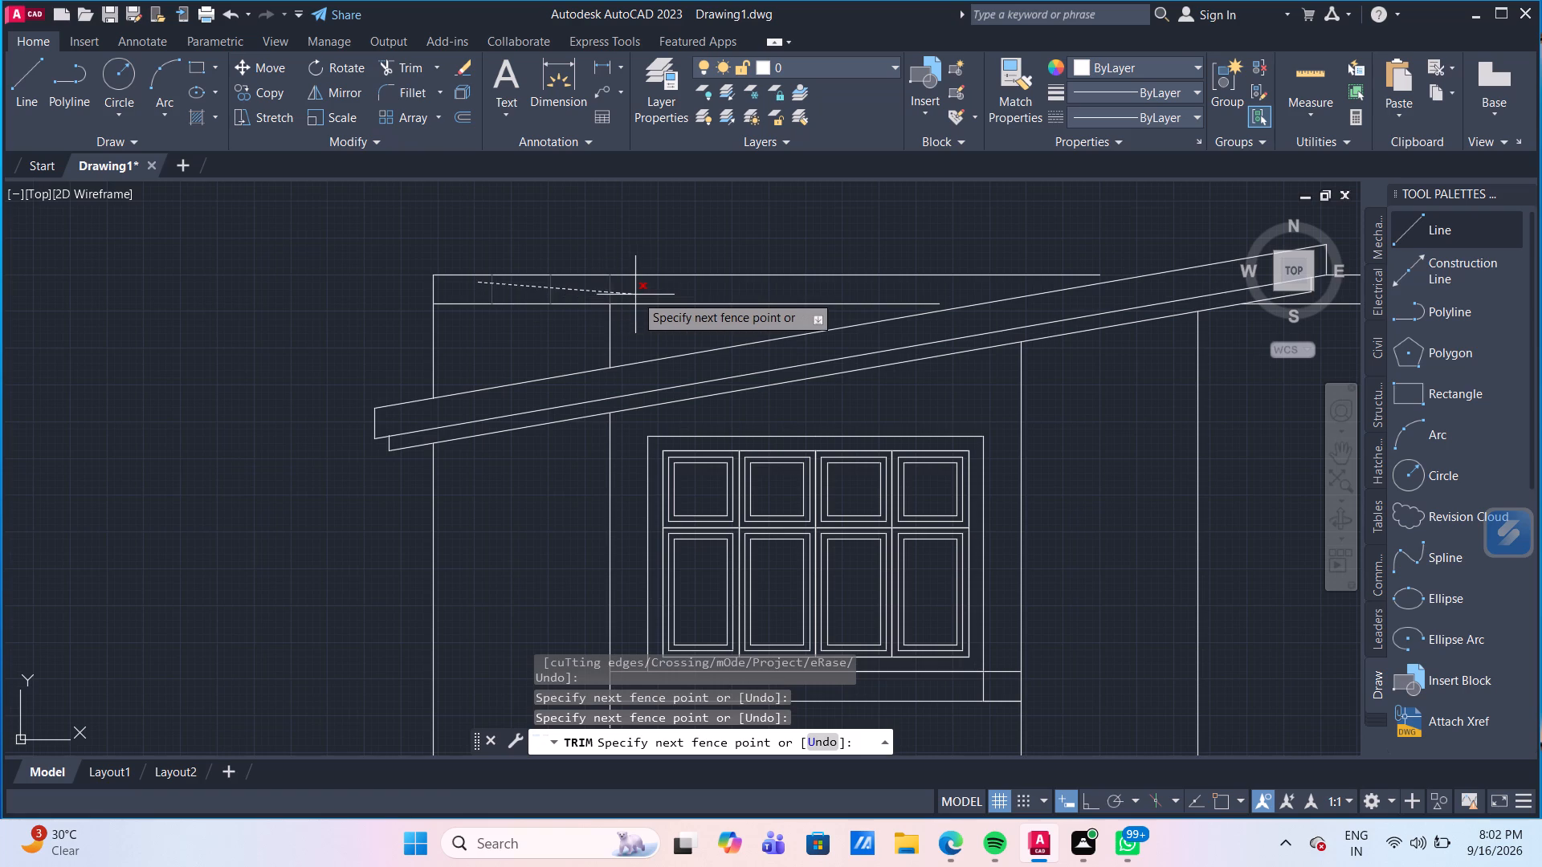
left_click(639, 295)
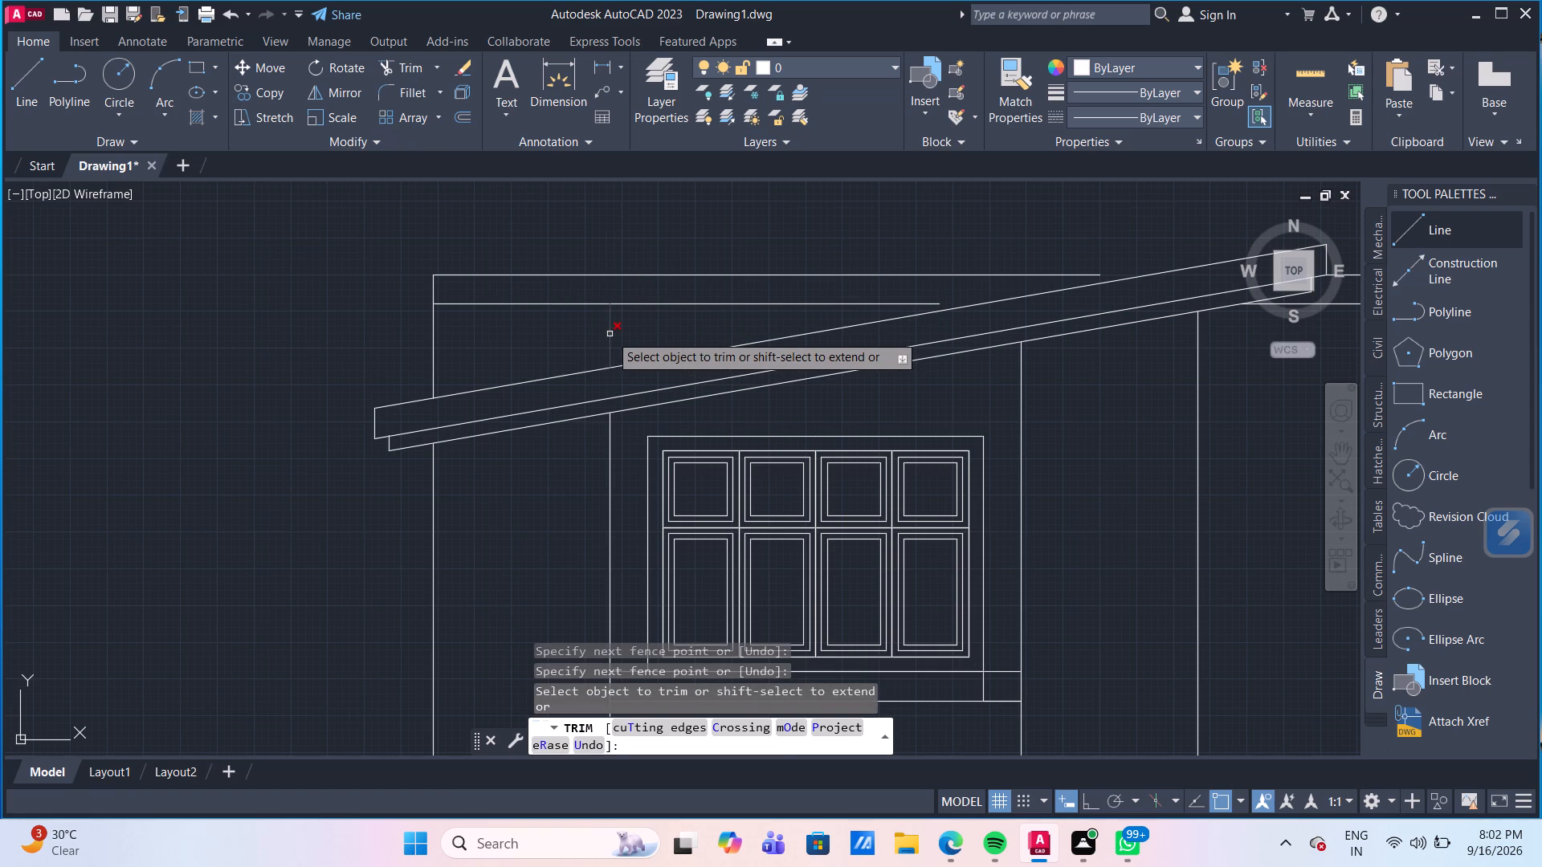
left_click(610, 334)
Extend the slab's top and bottom edges above the window to the sloping roof's upper line.
scroll(769, 245, "down", 2)
middle_click_drag(909, 346, 911, 345)
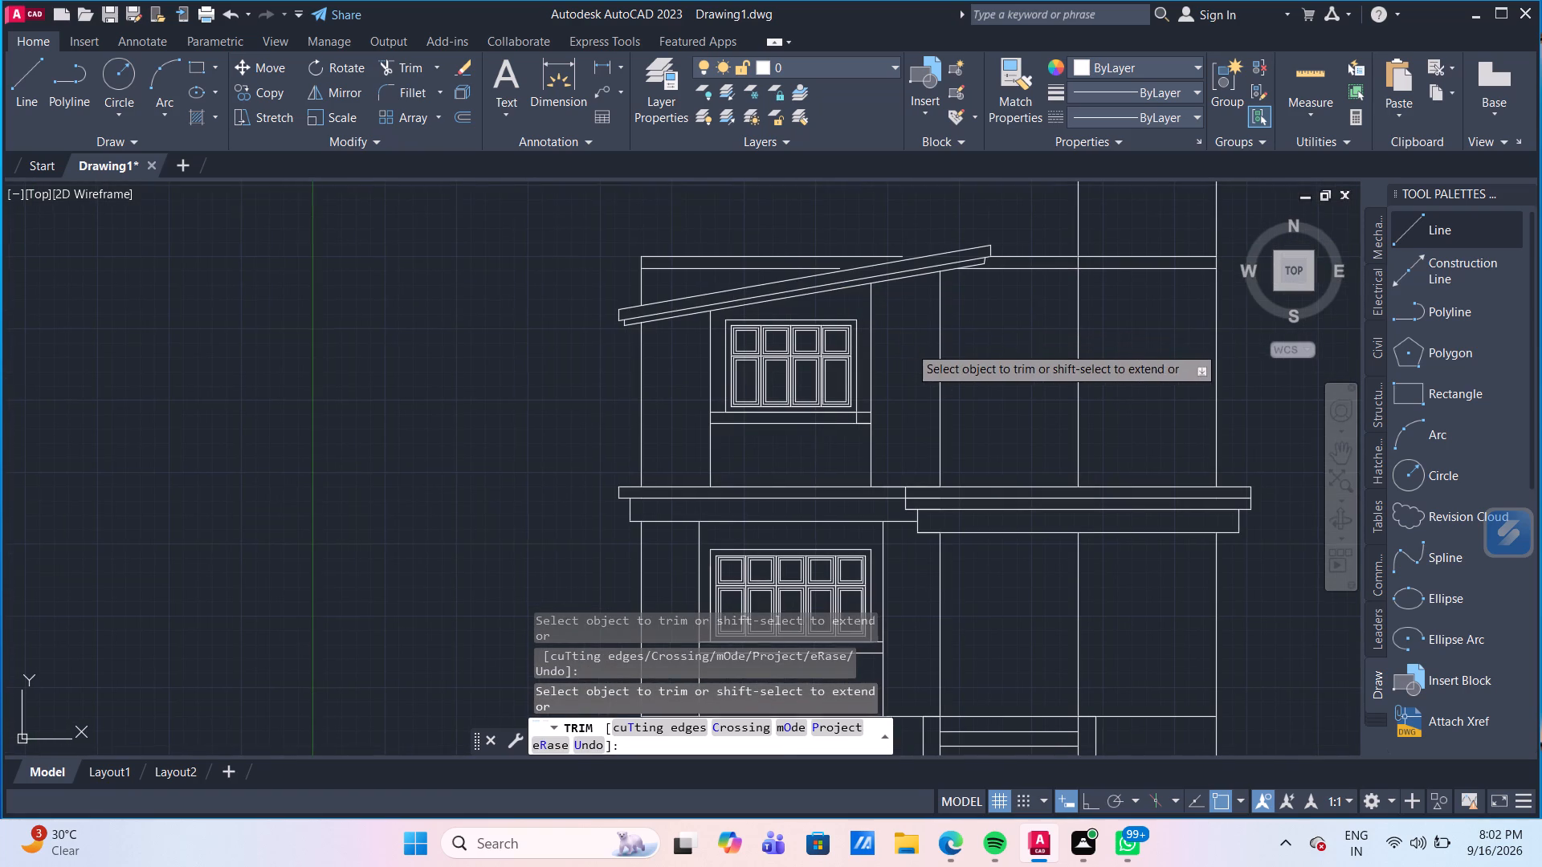
middle_click_drag(911, 345, 849, 403)
scroll(814, 254, "up", 2)
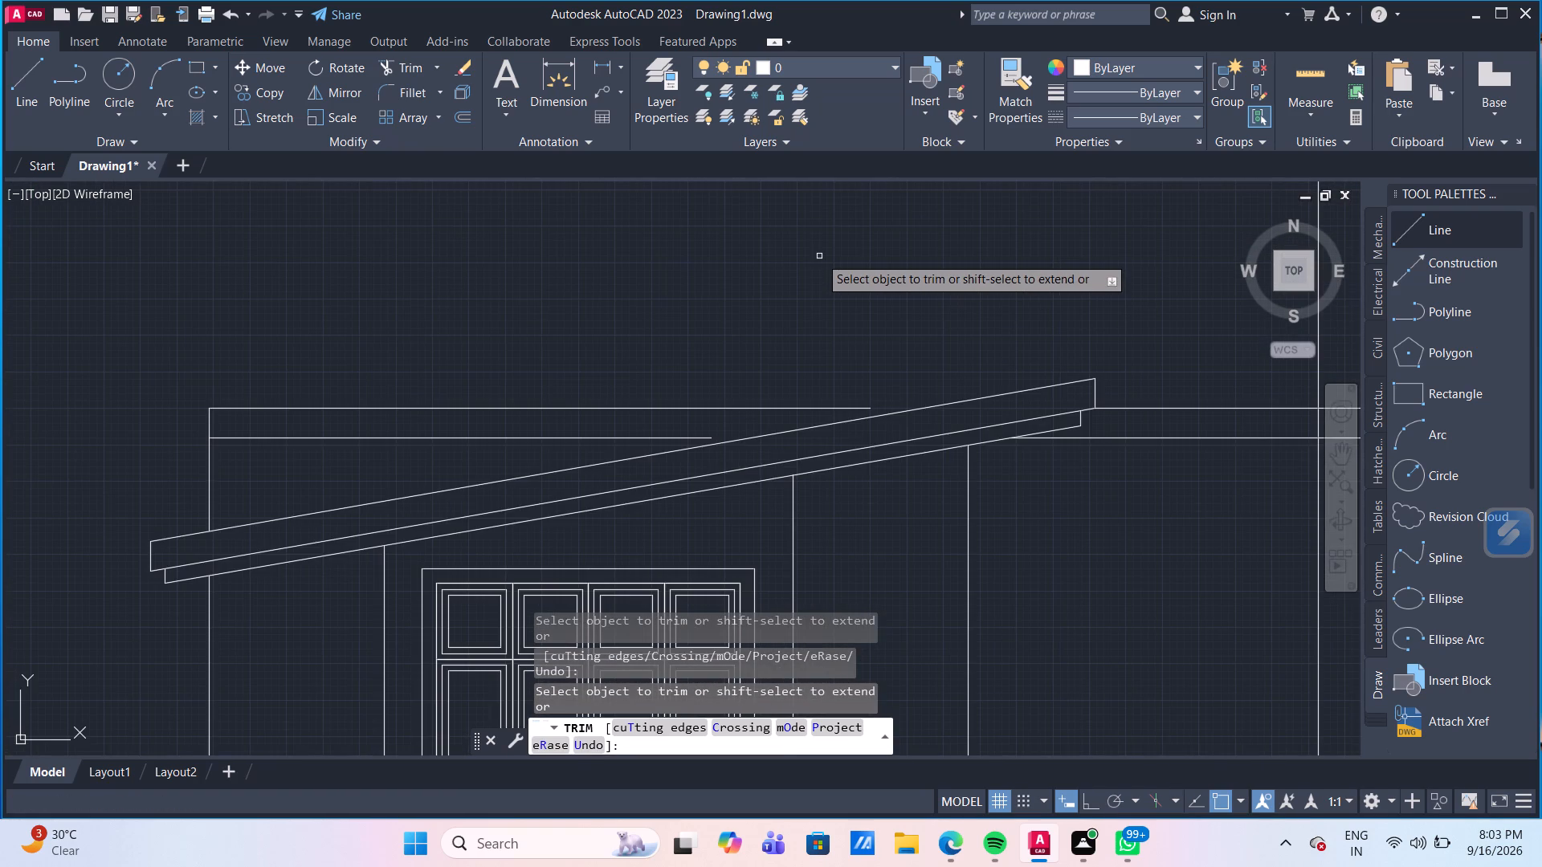
key("Escape")
type("EX")
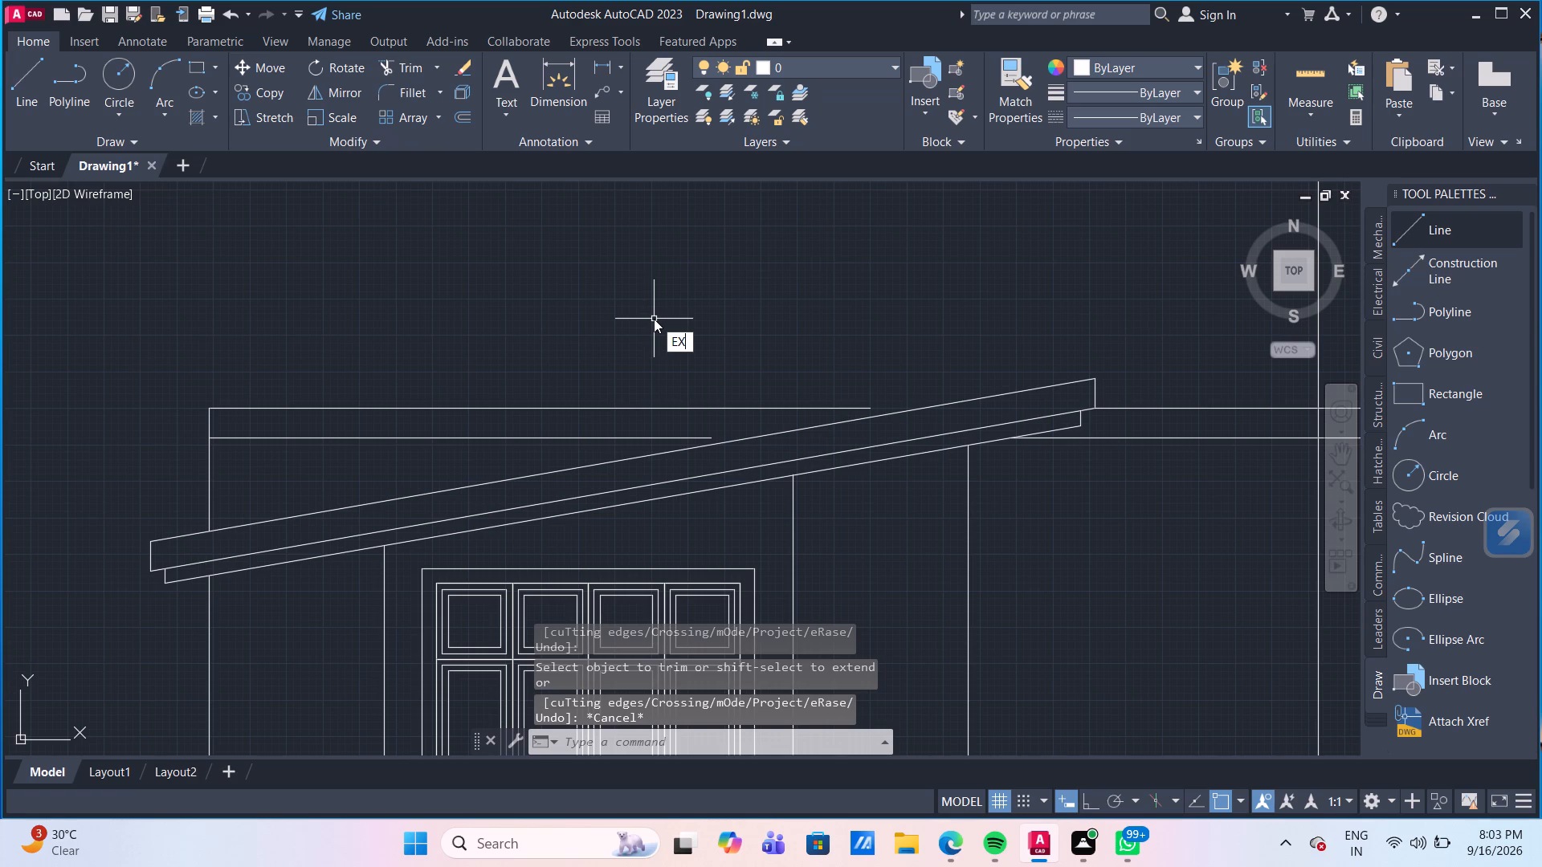
key("Return")
left_click_drag(598, 372, 597, 373)
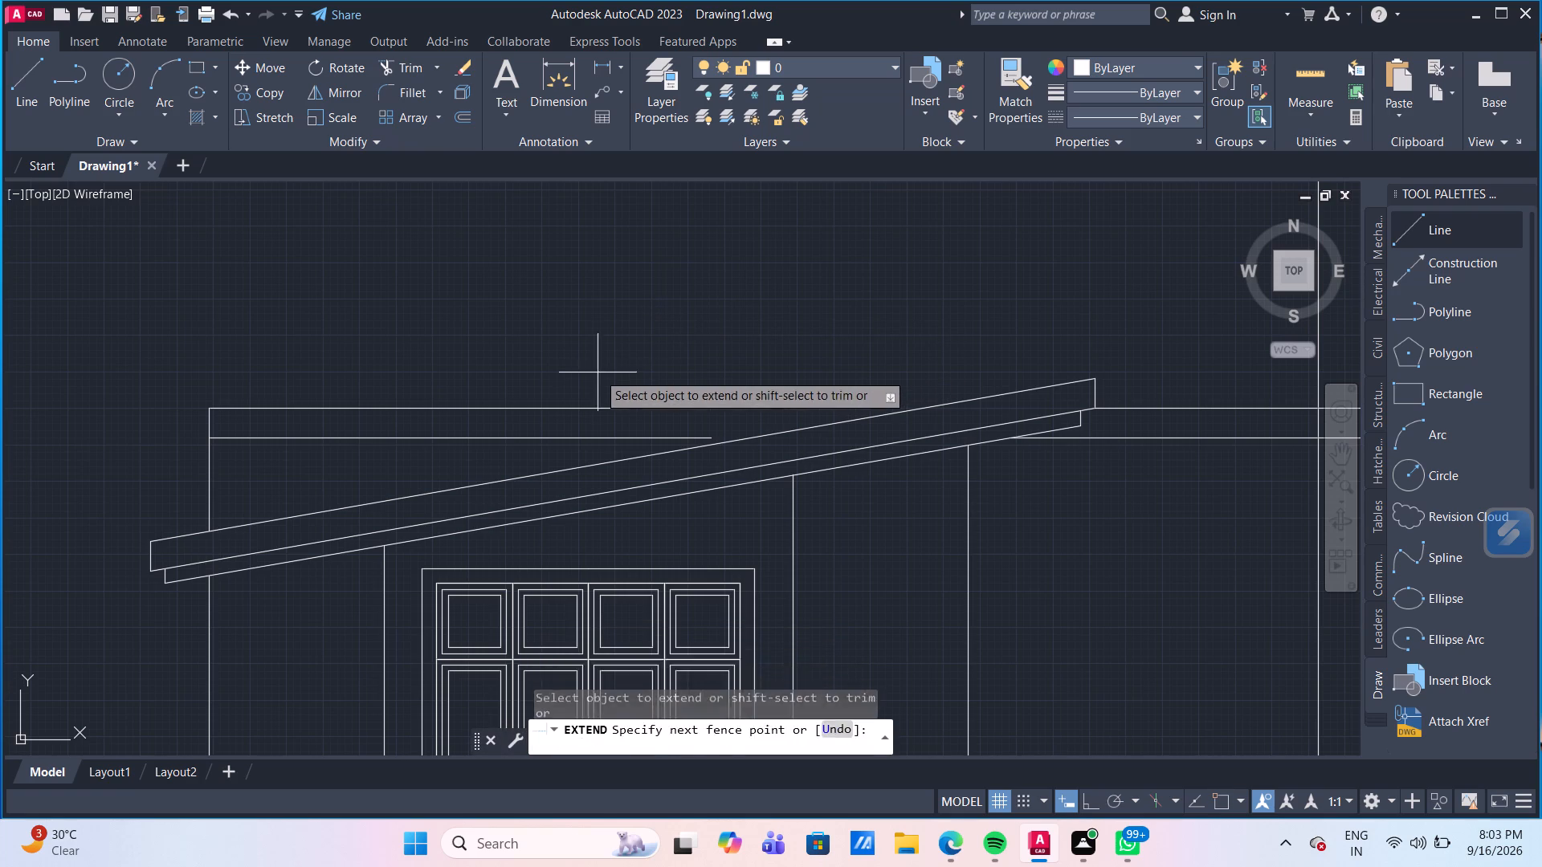
left_click_drag(597, 373, 599, 389)
left_click(589, 444)
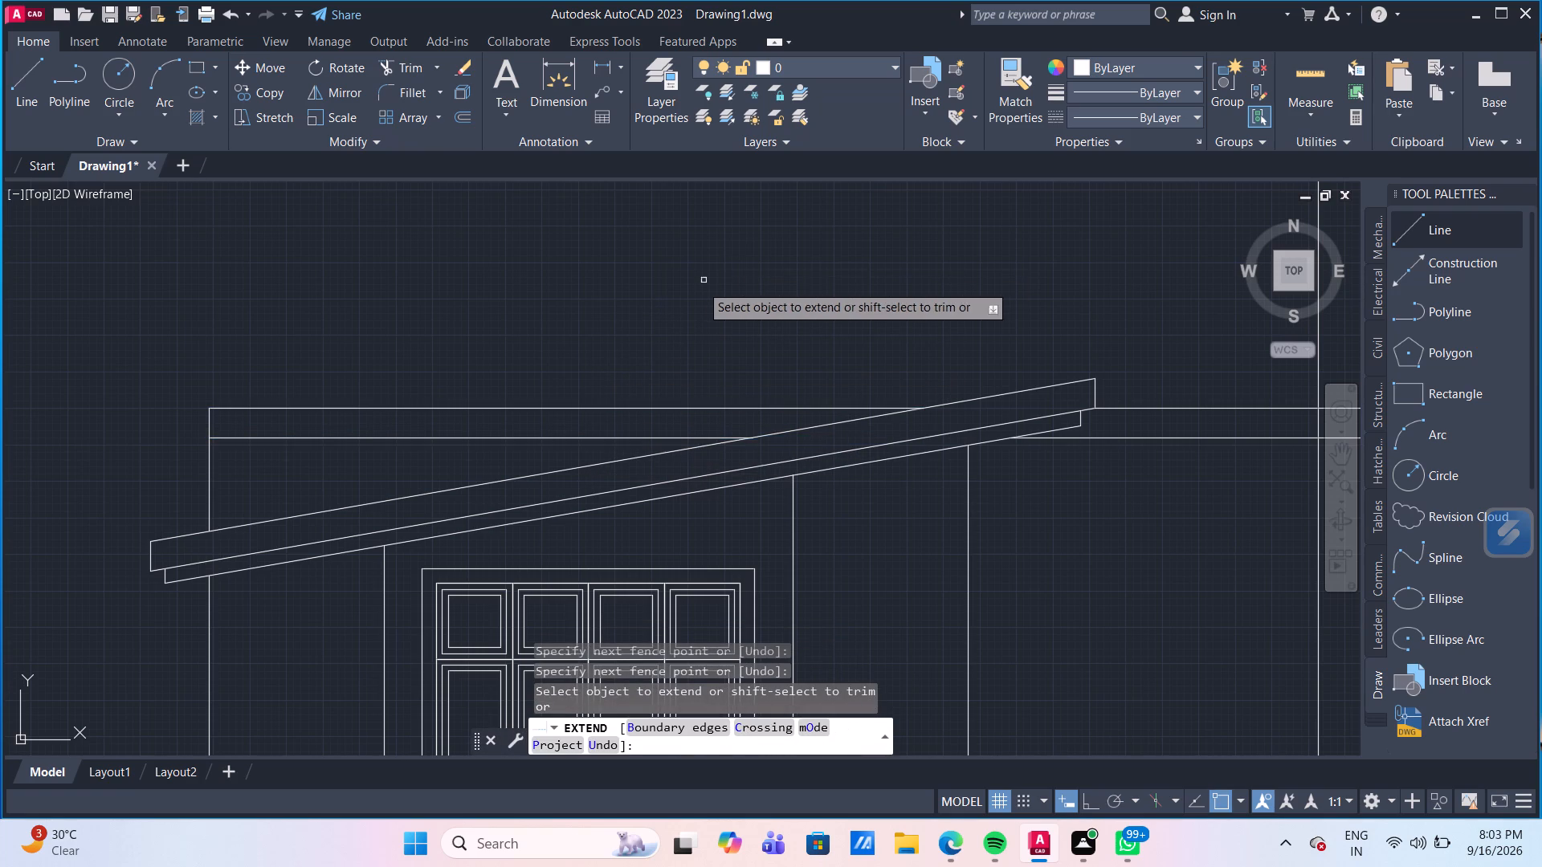
key("Escape")
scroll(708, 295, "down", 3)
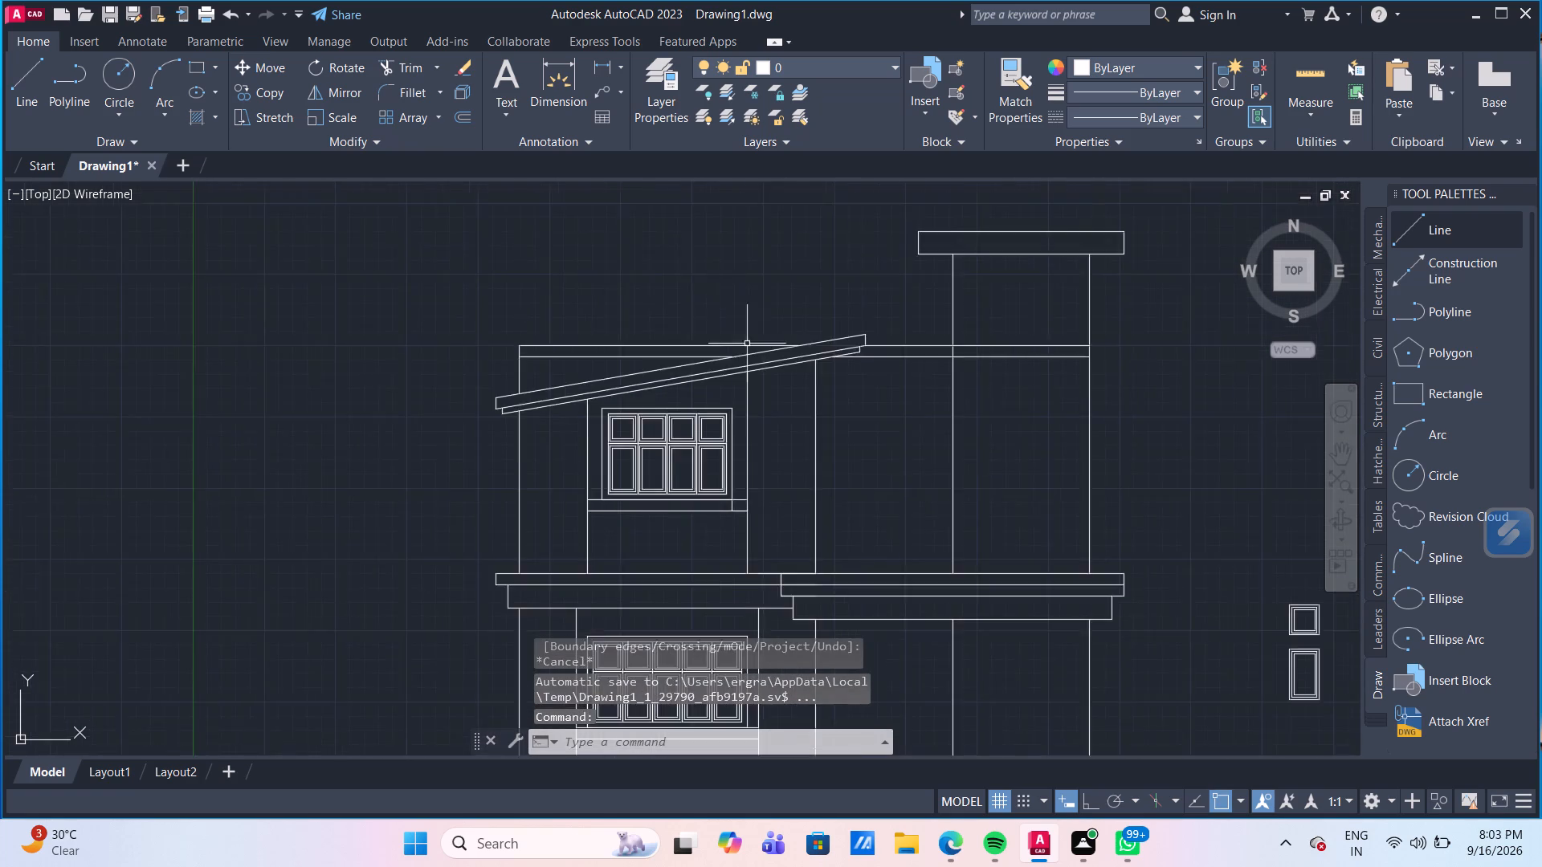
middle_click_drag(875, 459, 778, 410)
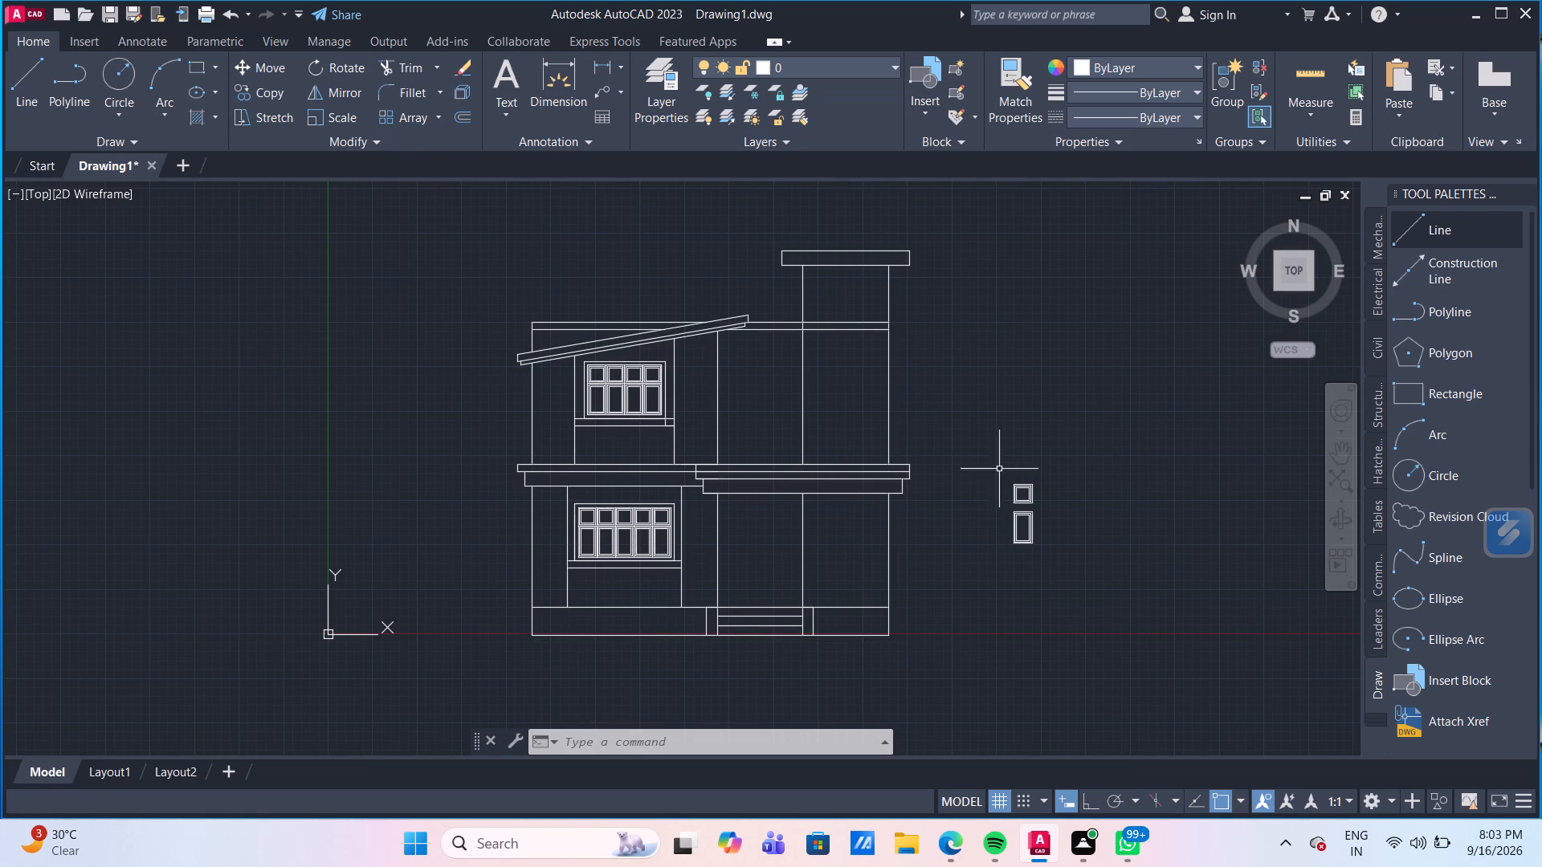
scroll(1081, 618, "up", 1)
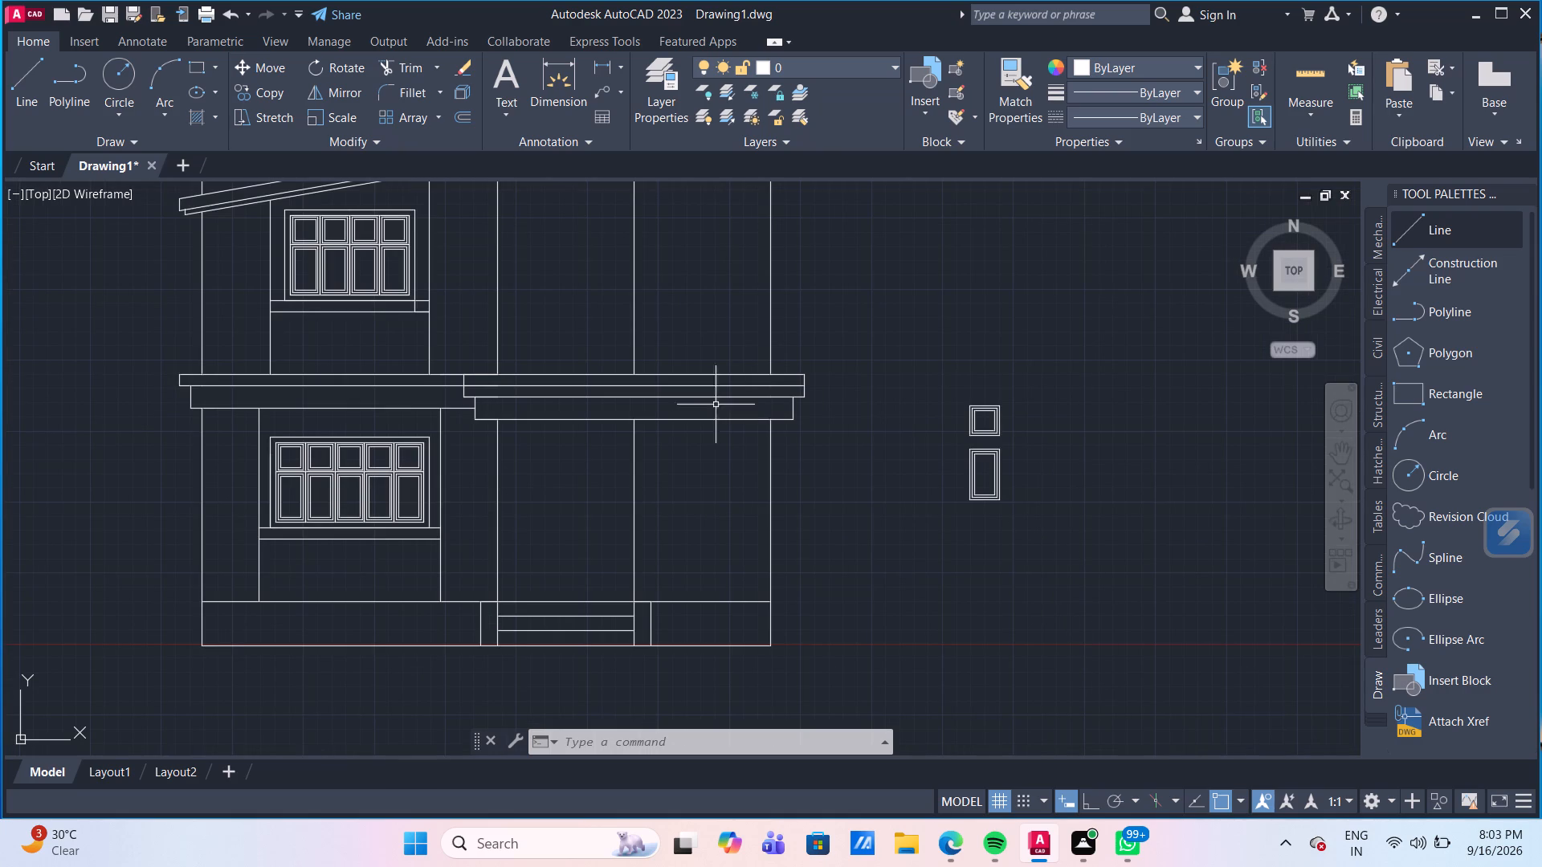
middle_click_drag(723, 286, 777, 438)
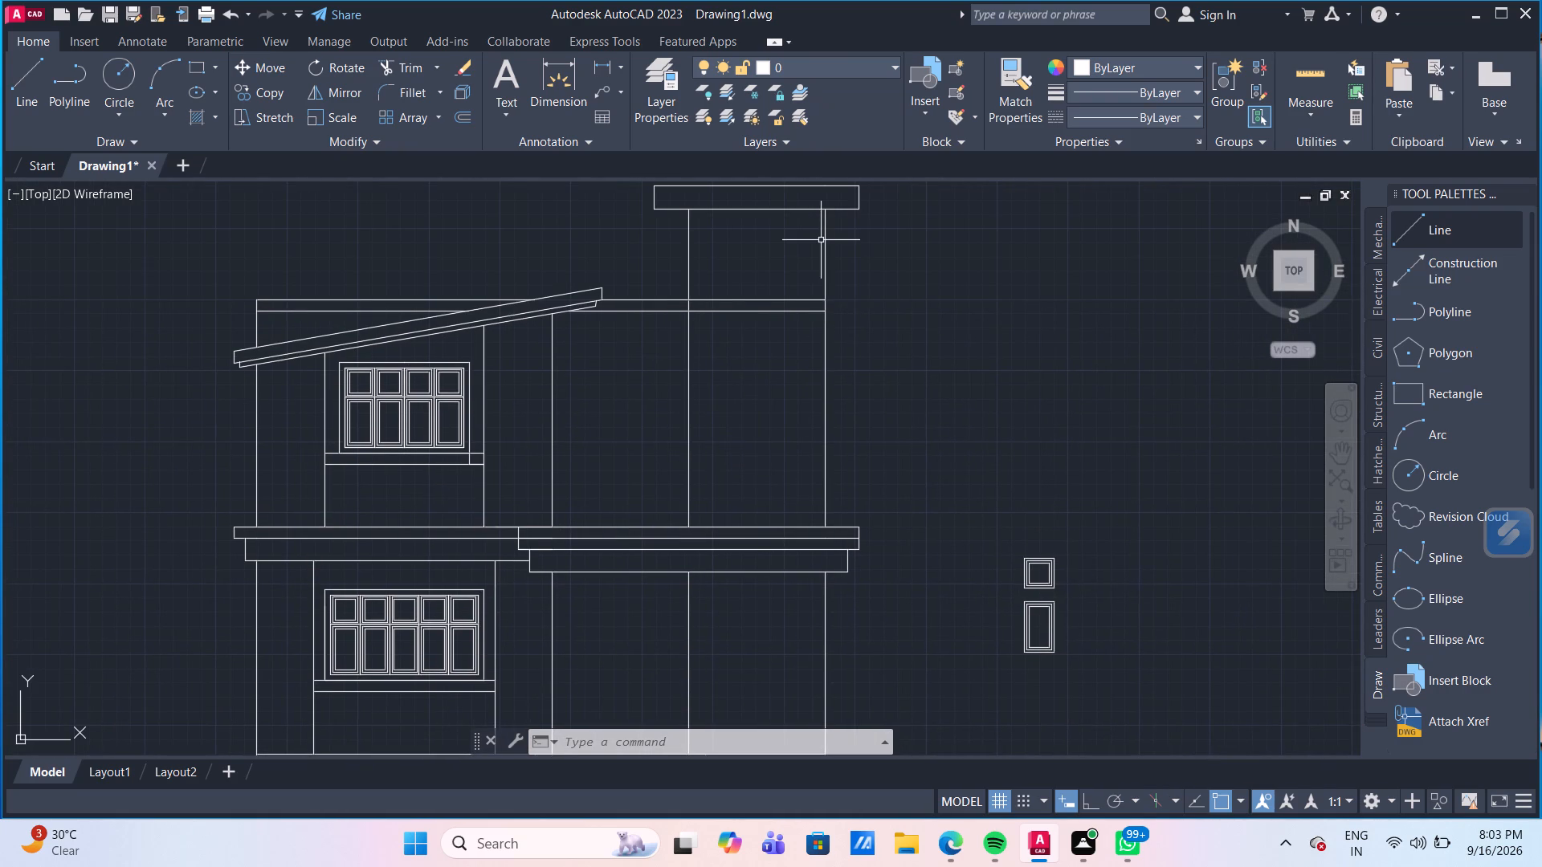
Measure the width and height of the upper-floor bay between the window section and the tower.
scroll(761, 389, "up", 1)
middle_click_drag(762, 385, 779, 370)
scroll(785, 372, "down", 1)
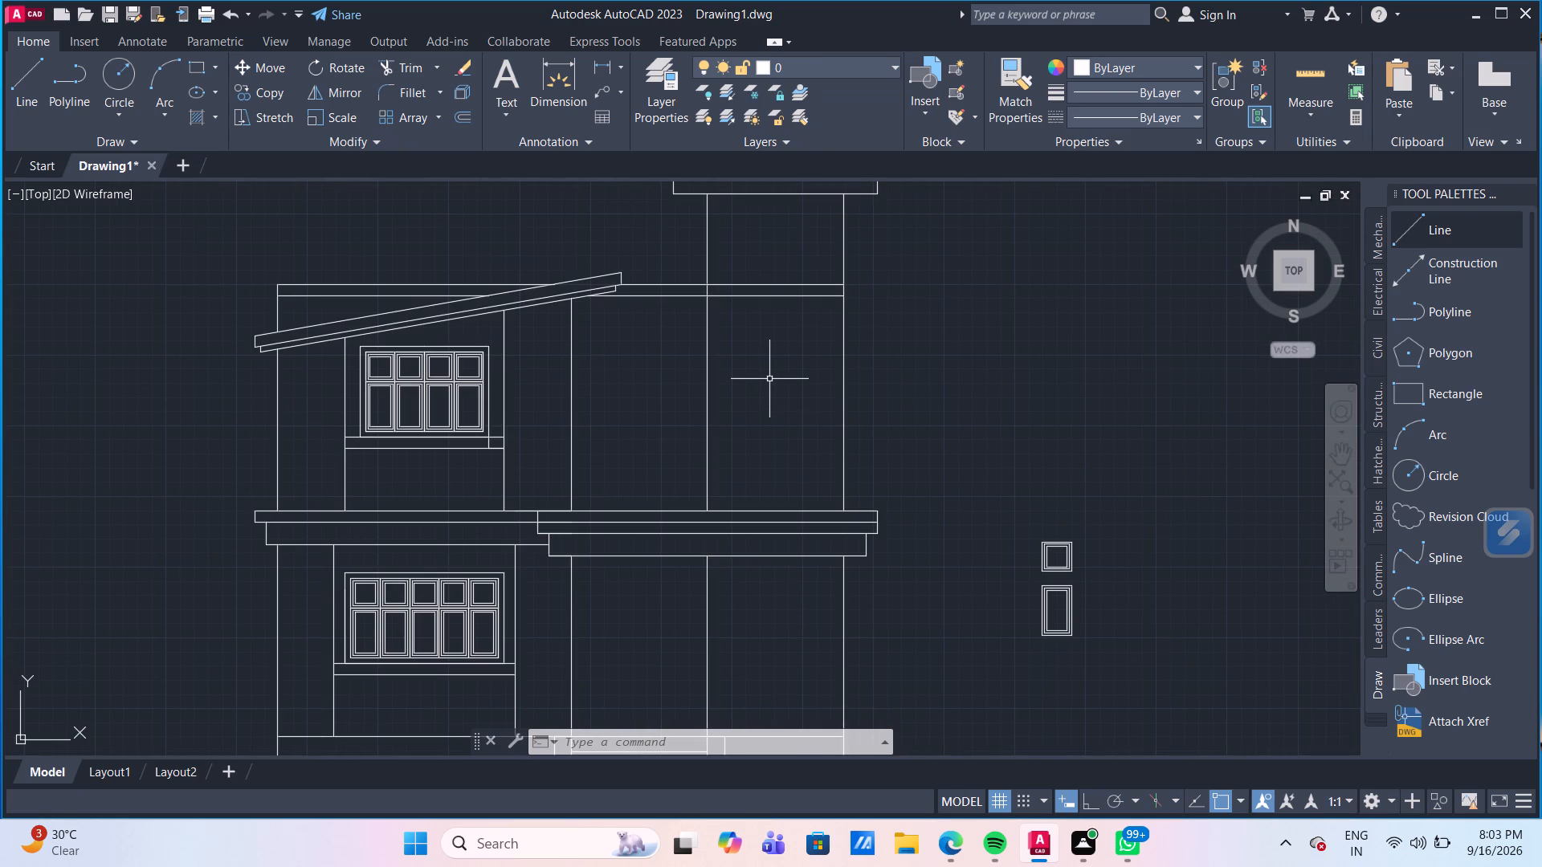
middle_click_drag(769, 379, 713, 340)
left_click(1301, 75)
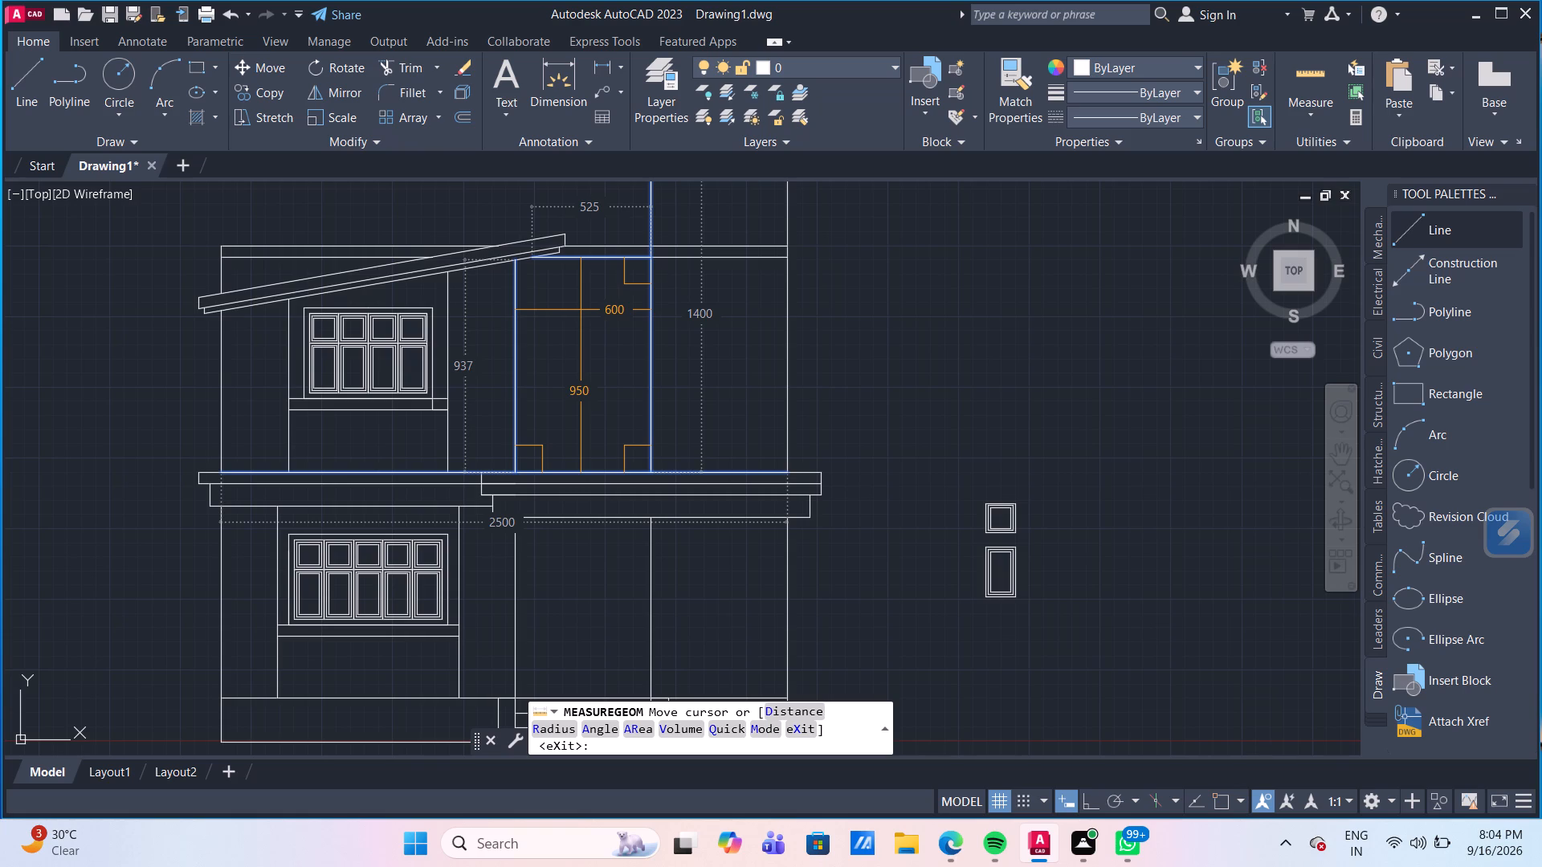
key("Escape")
Offset the upper-floor bay's window-side vertical line 300 towards the tower.
scroll(615, 350, "up", 1)
middle_click_drag(614, 351, 643, 380)
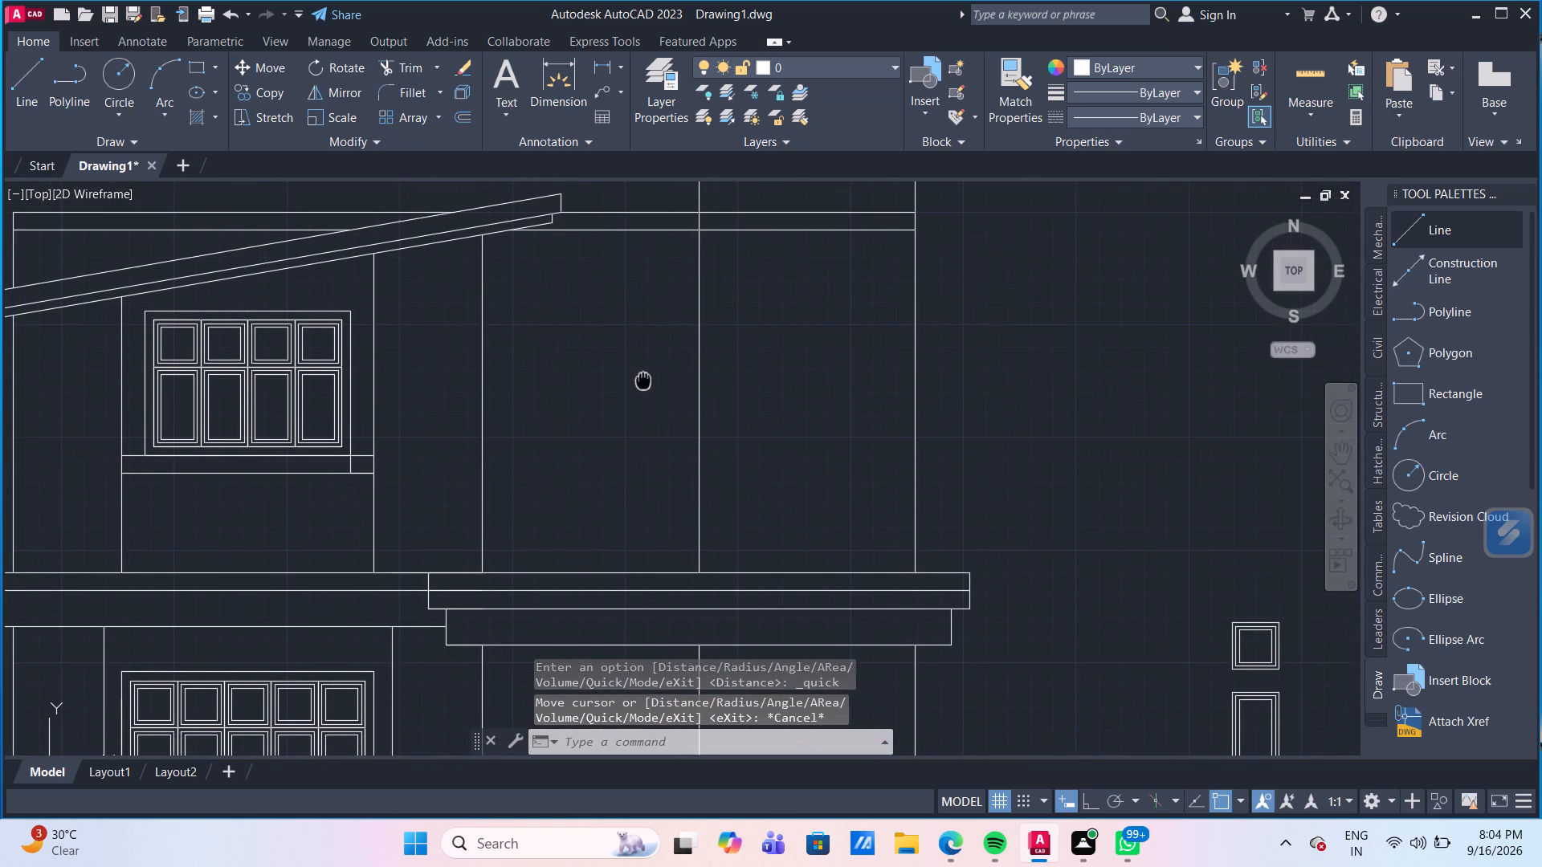
middle_click_drag(643, 380, 639, 380)
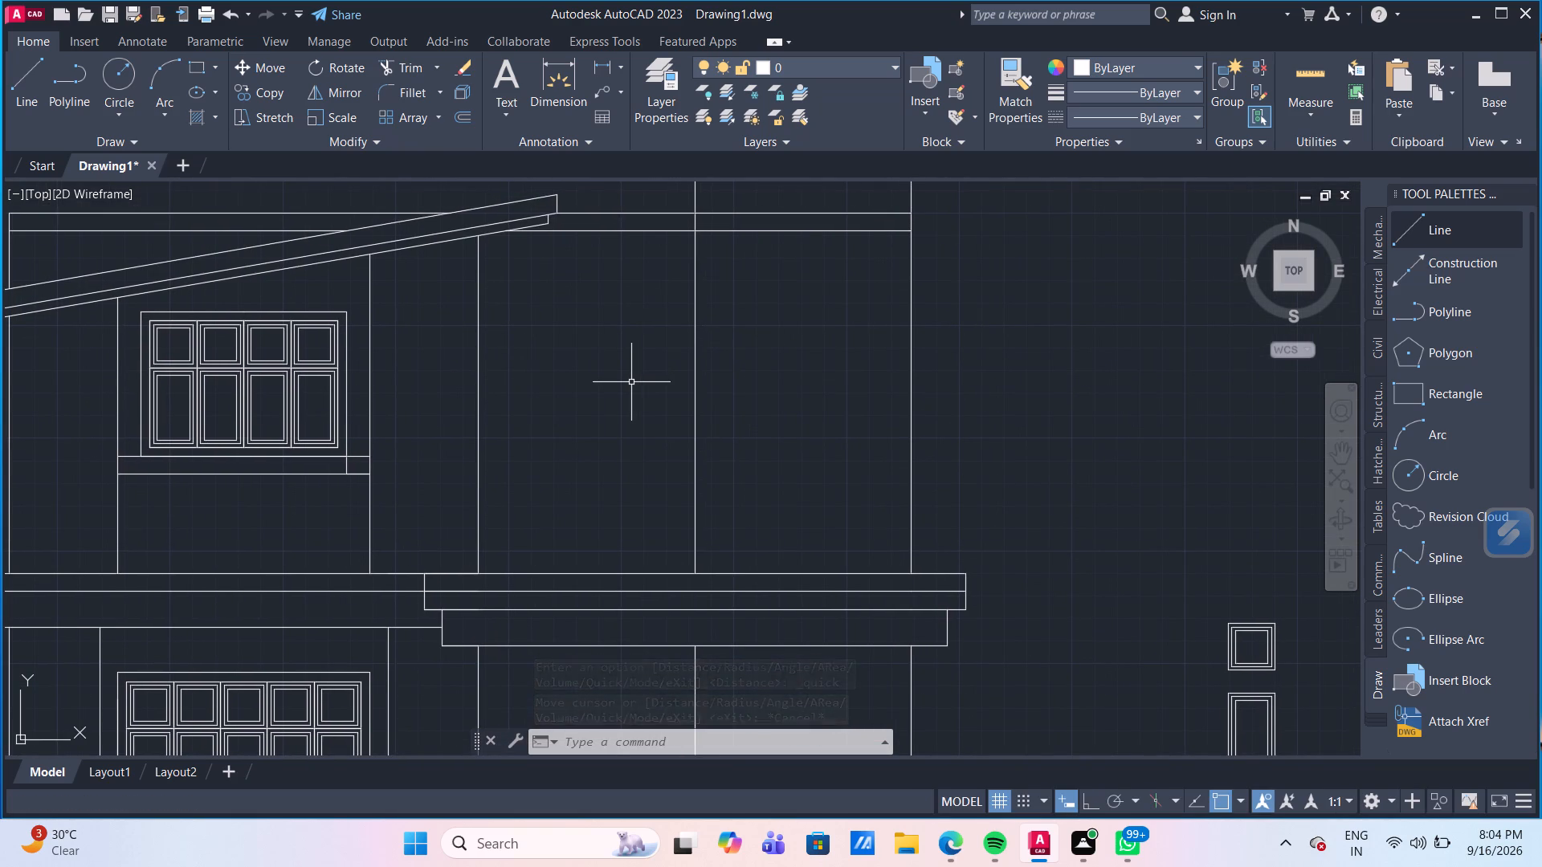
key("o")
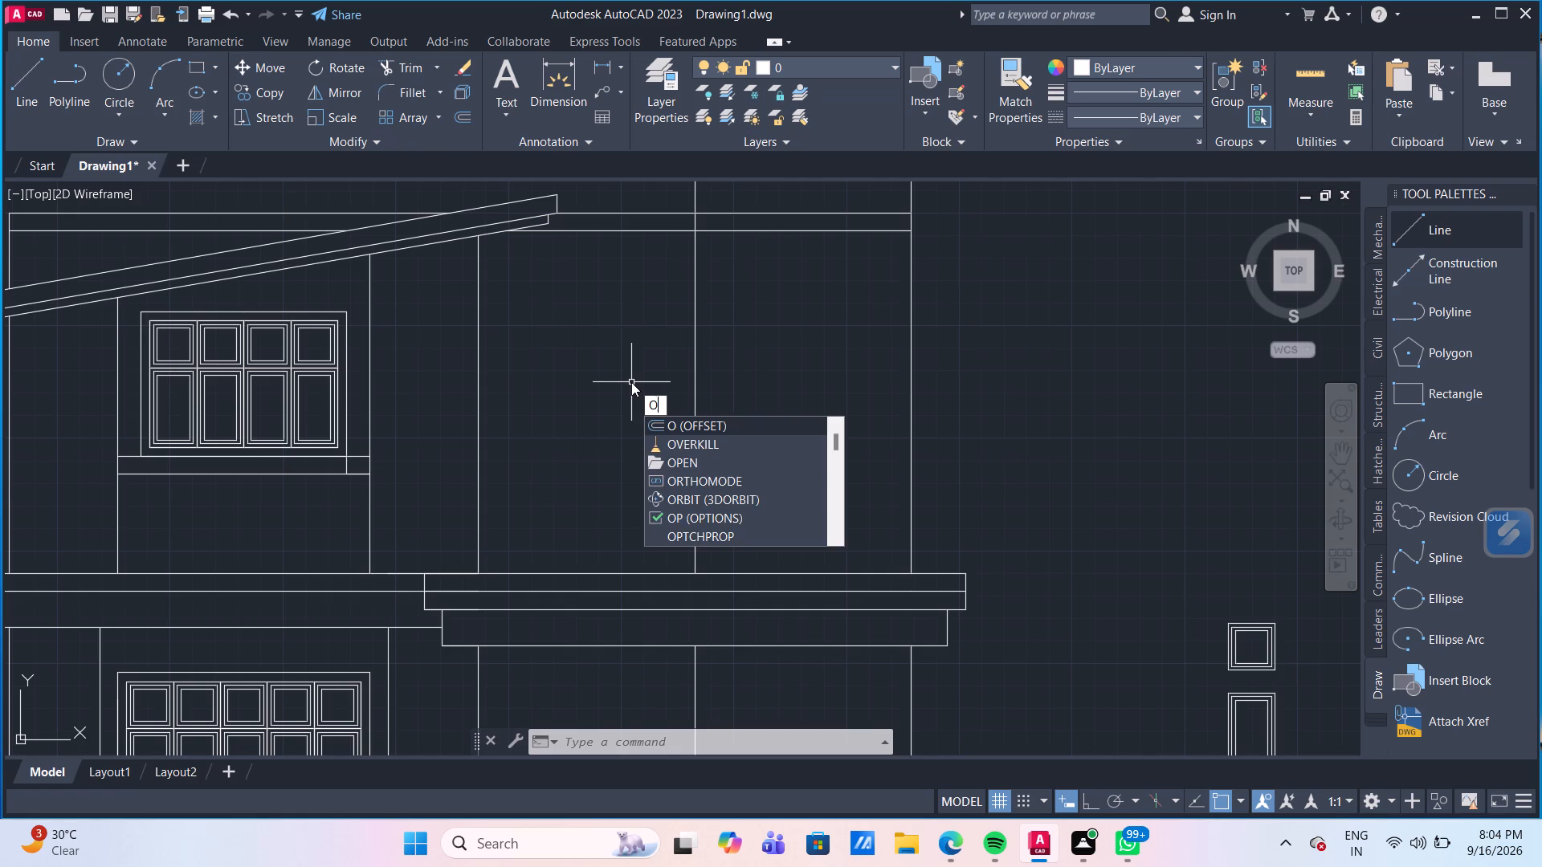
key("Return")
key("Return")
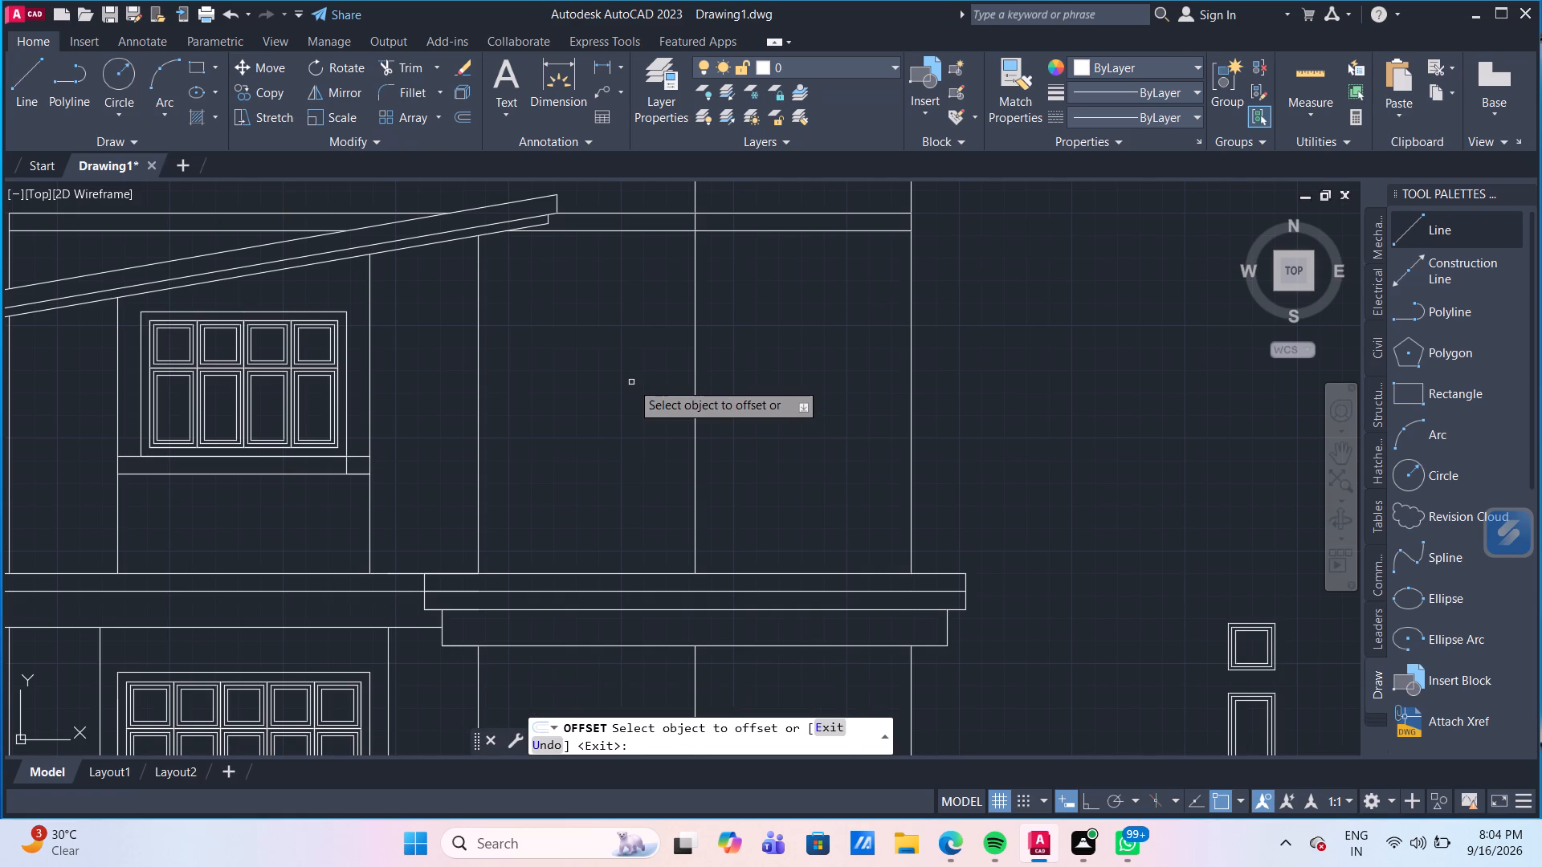
left_click(478, 381)
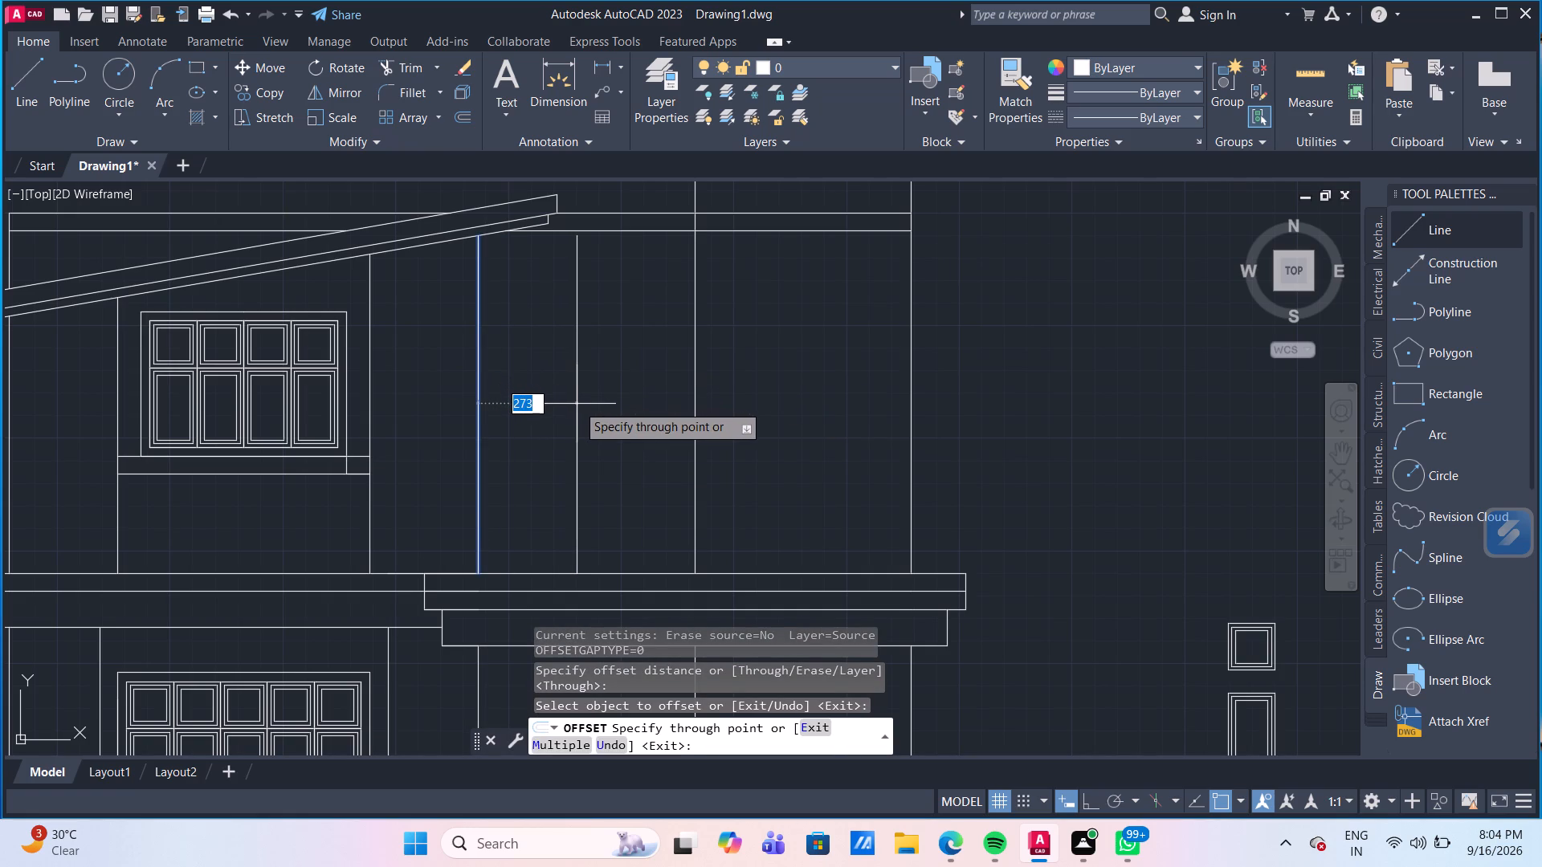
type("300")
key("Return")
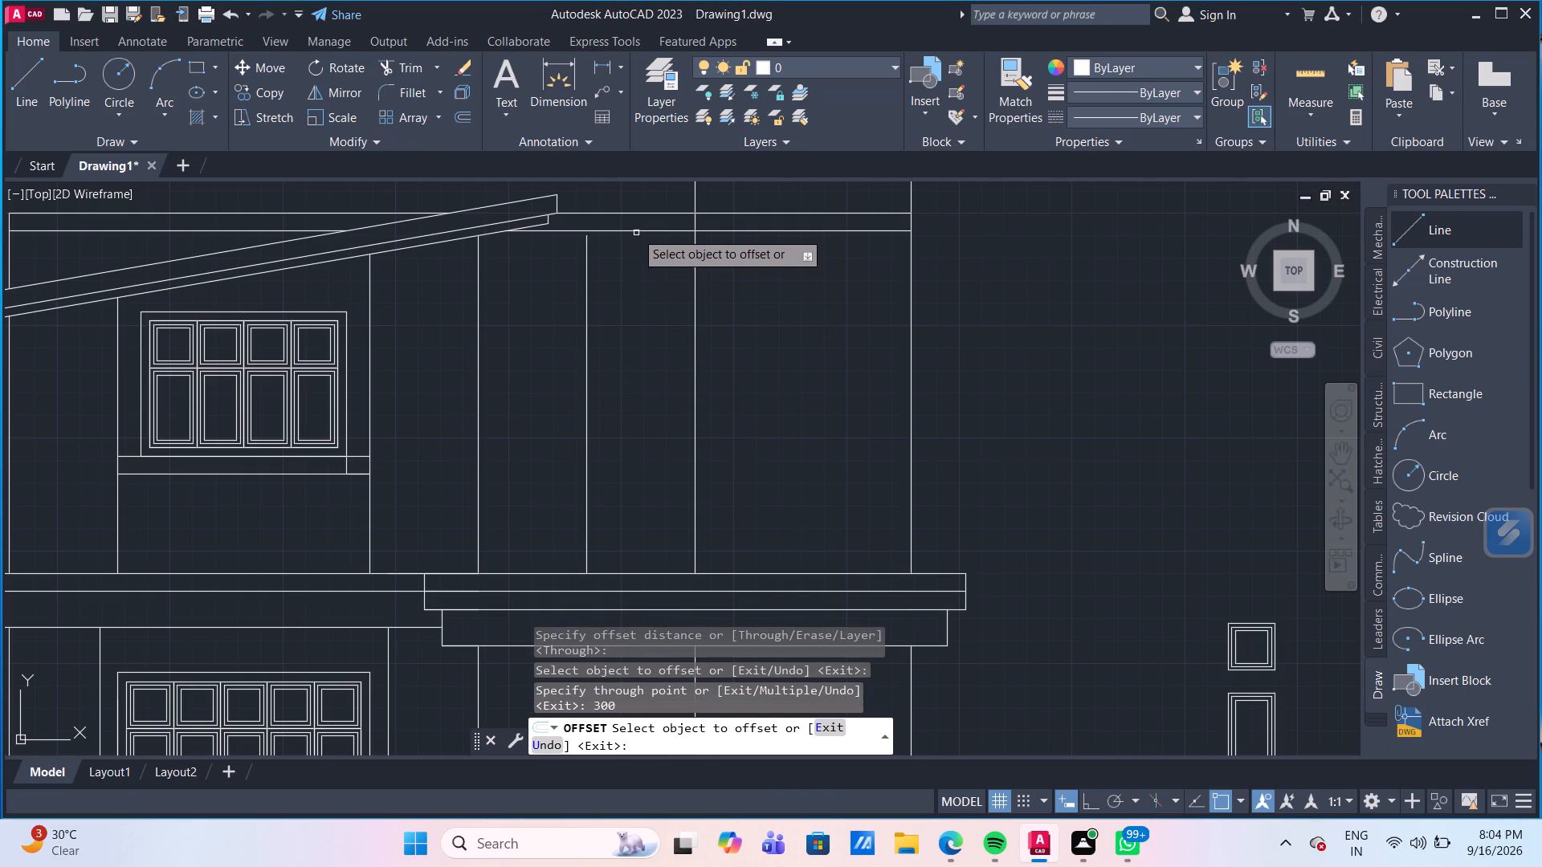
Offset the upper slab's bottom edge 150 downward across the bay beside the tower.
left_click_drag(635, 231, 642, 244)
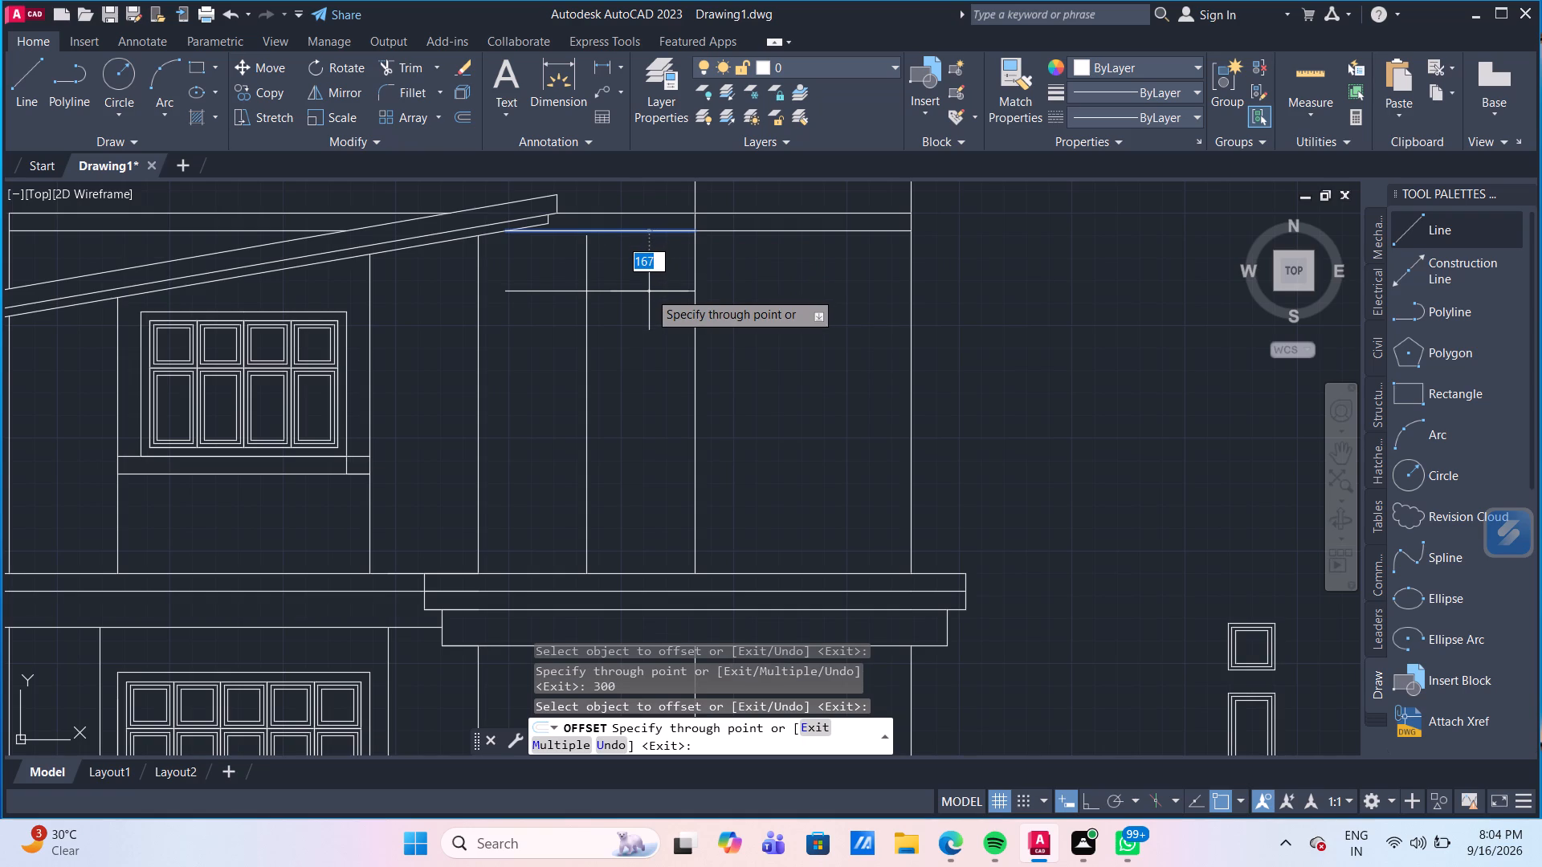
type("150")
key("Return")
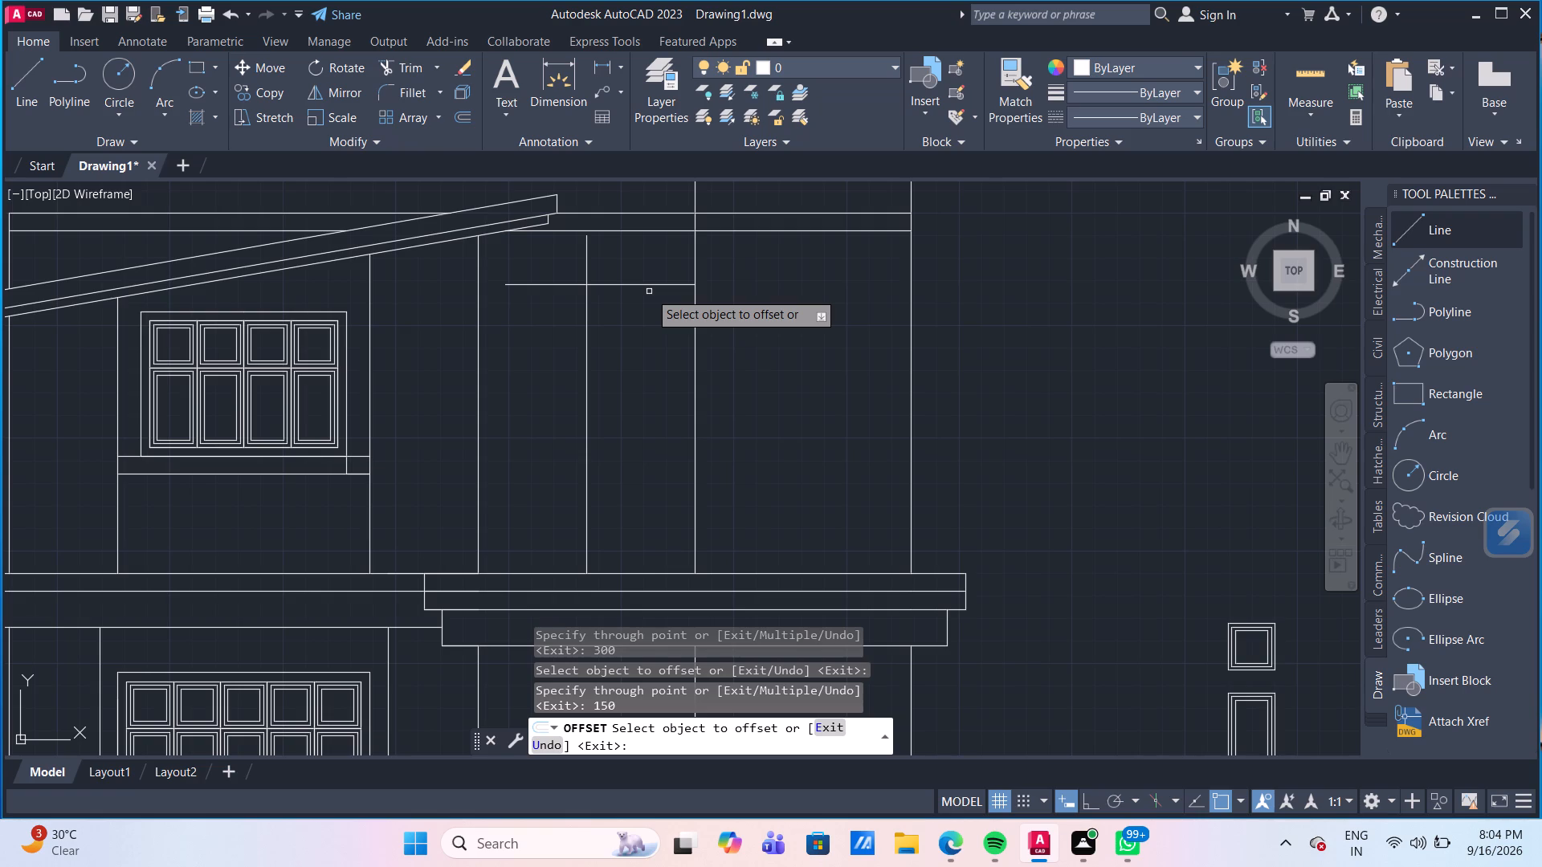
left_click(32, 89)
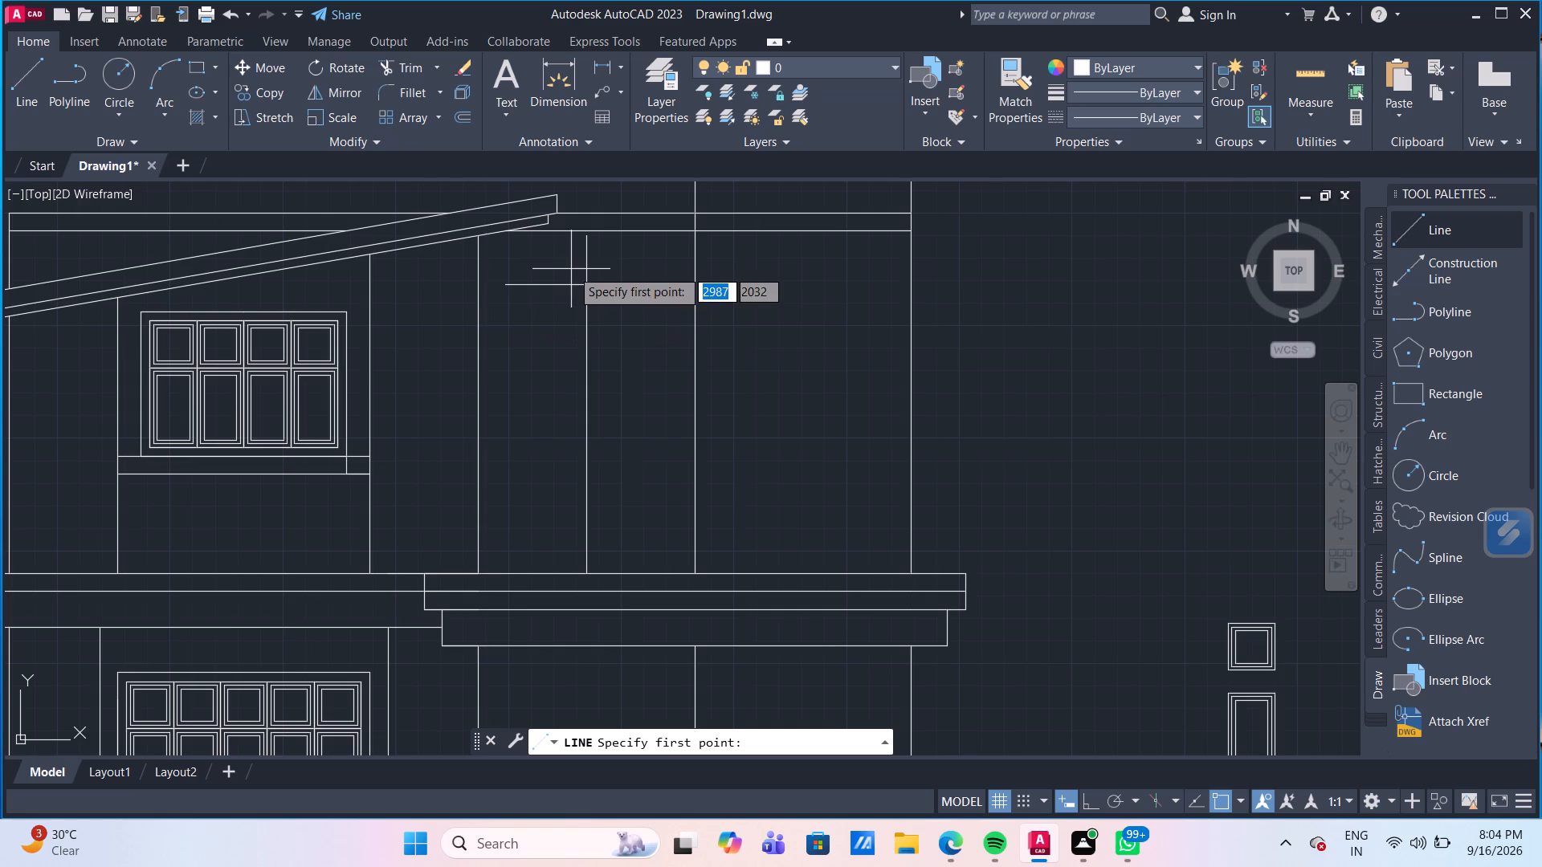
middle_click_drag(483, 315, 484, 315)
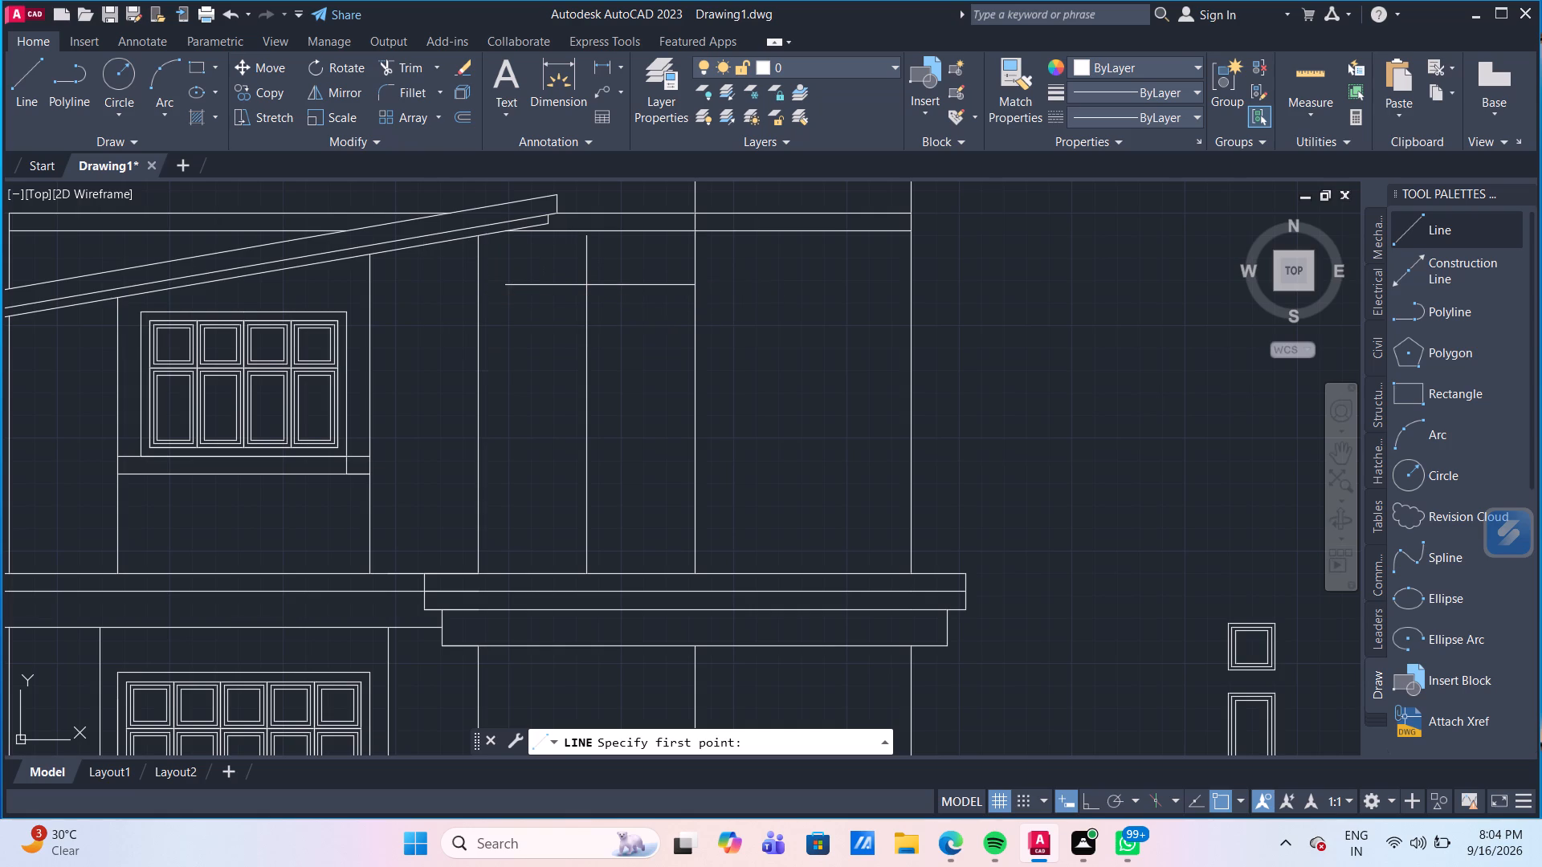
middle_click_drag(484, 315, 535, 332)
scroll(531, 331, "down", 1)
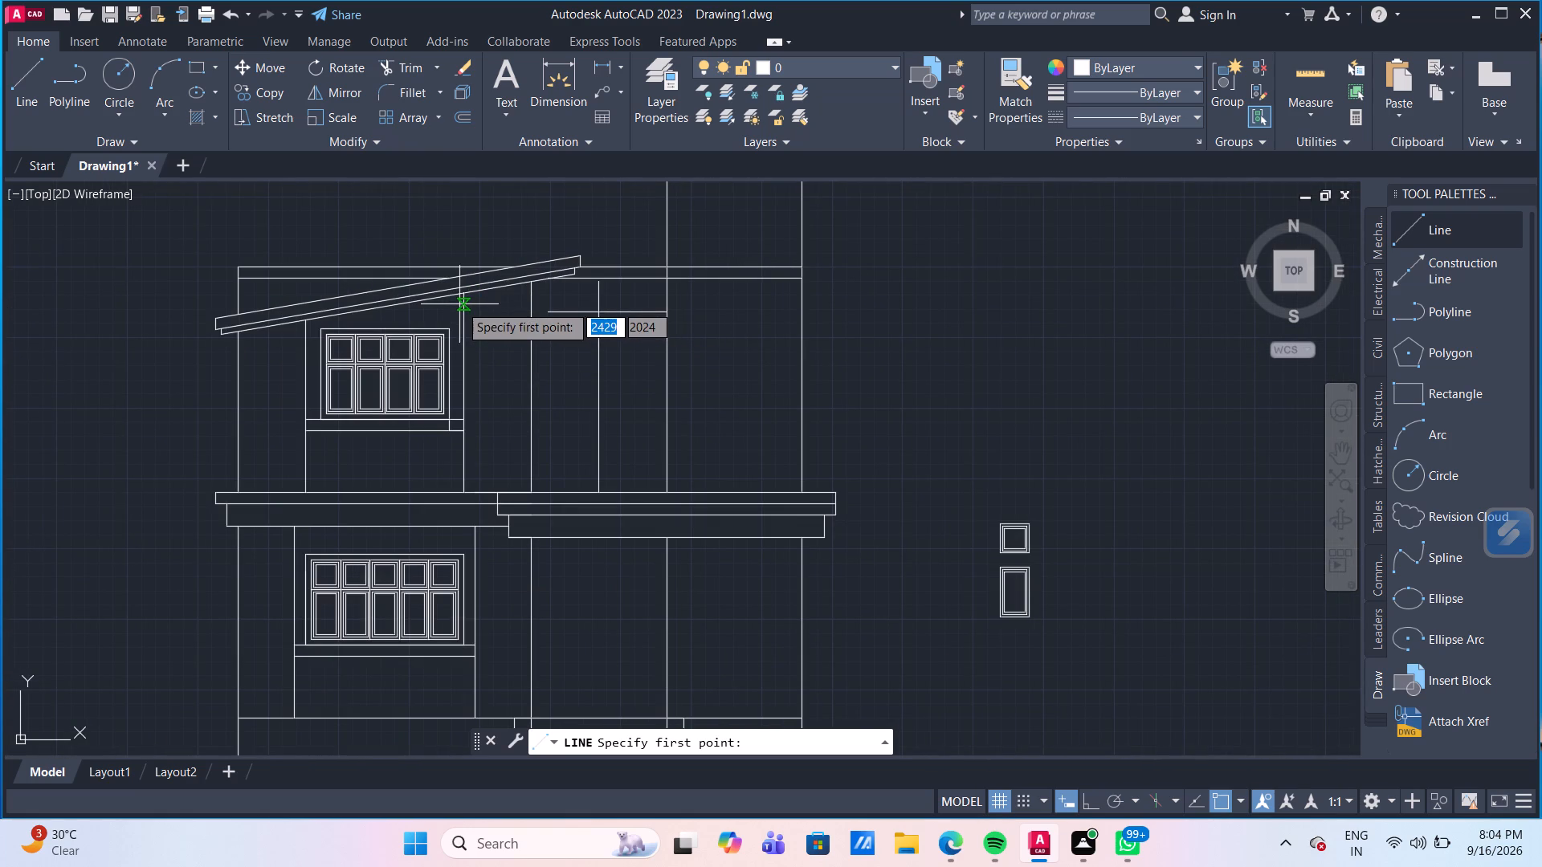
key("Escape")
Copy the sloping roof's upper line into the empty space beside the elevation, above the two loose window panes.
scroll(453, 261, "up", 1)
middle_click_drag(444, 238, 553, 324)
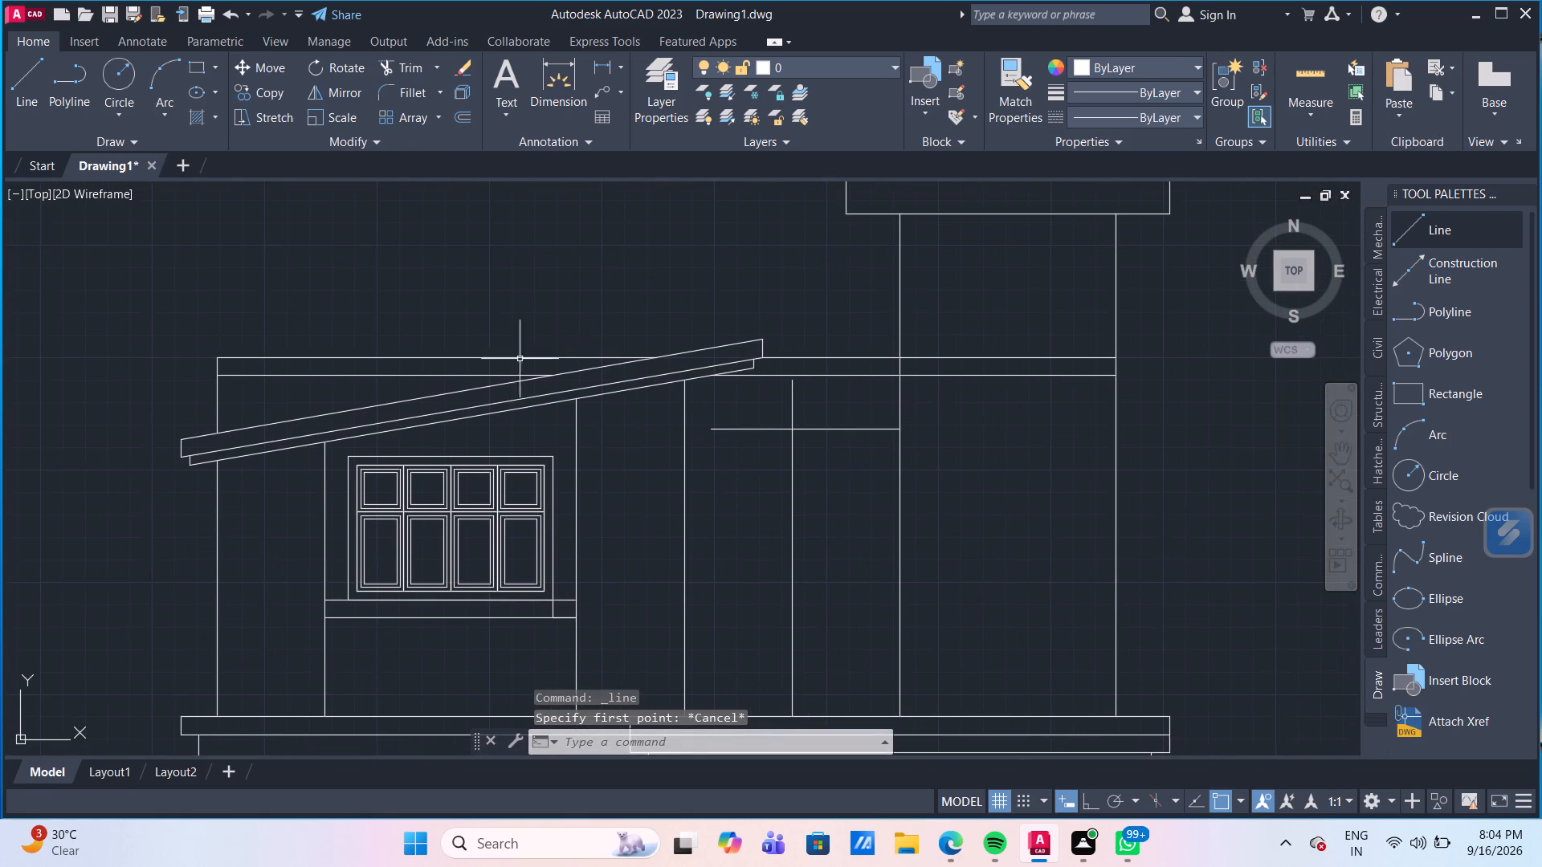
left_click(443, 395)
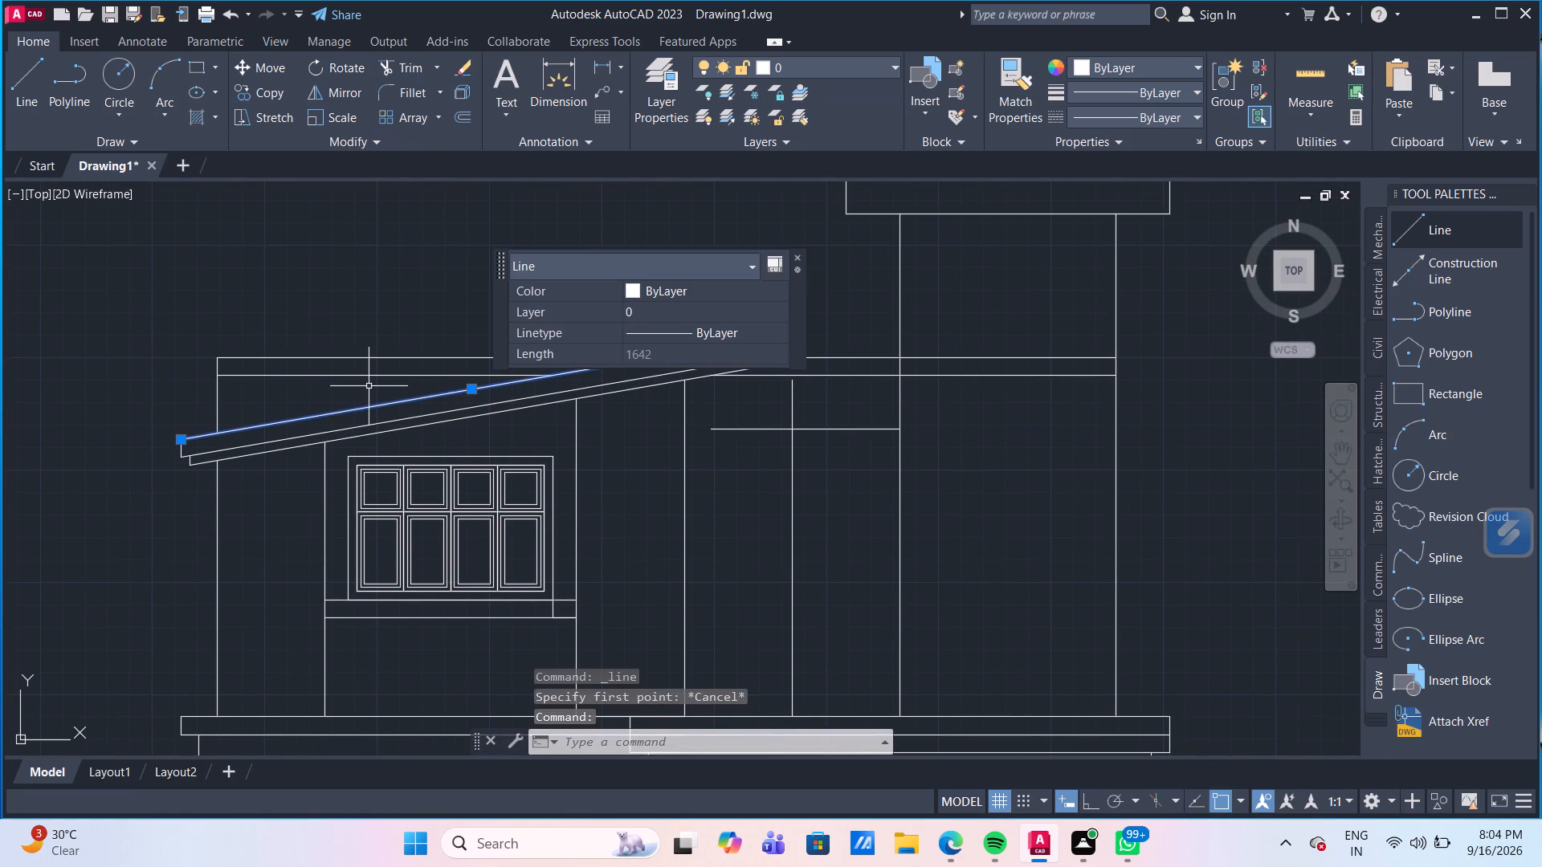
type("CO")
key("Return")
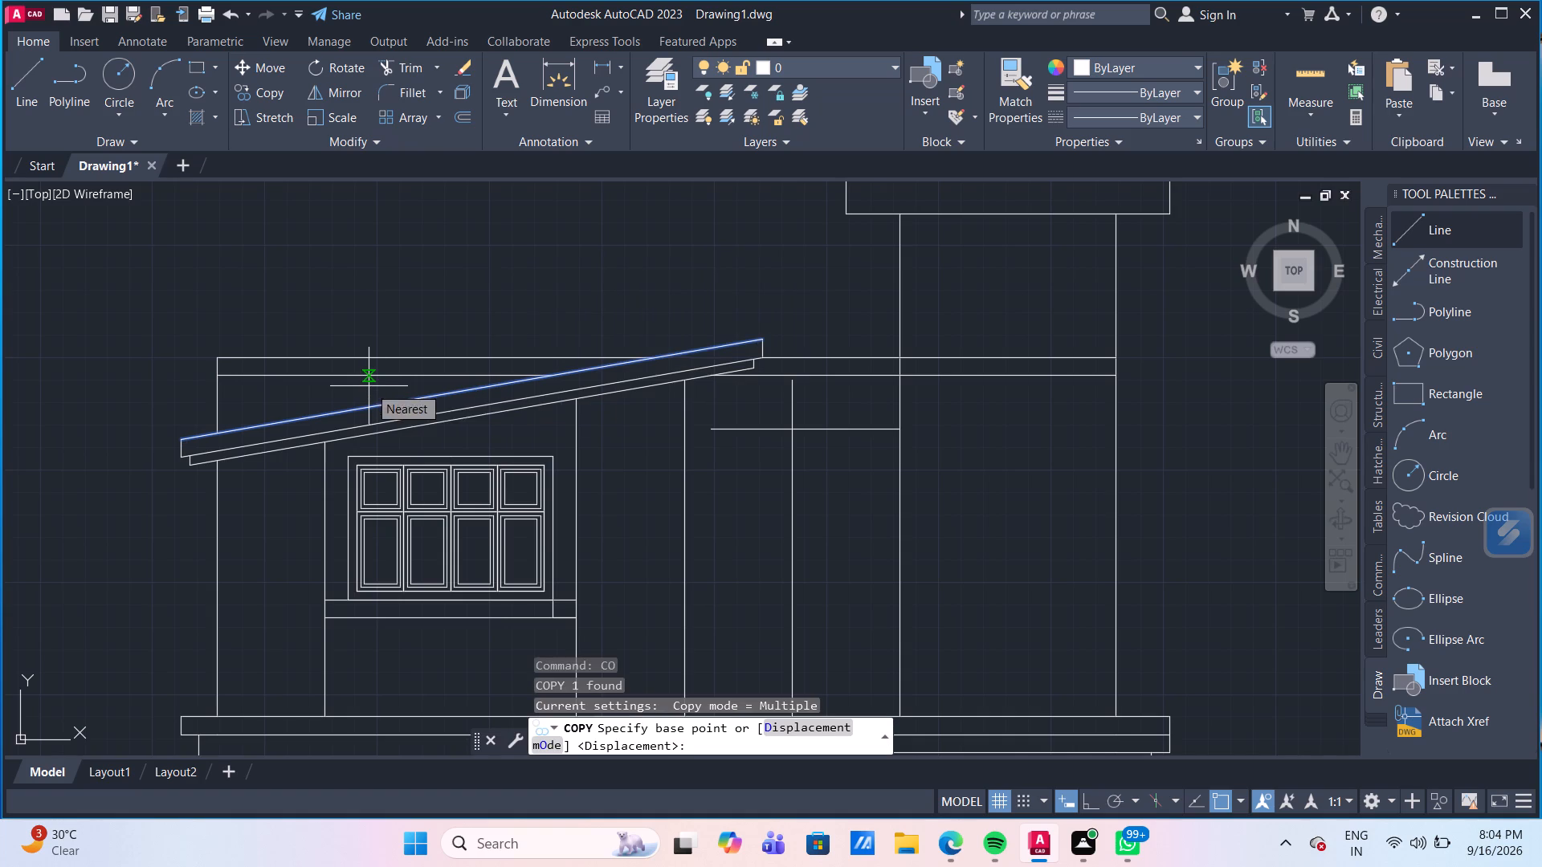
left_click_drag(384, 401, 380, 391)
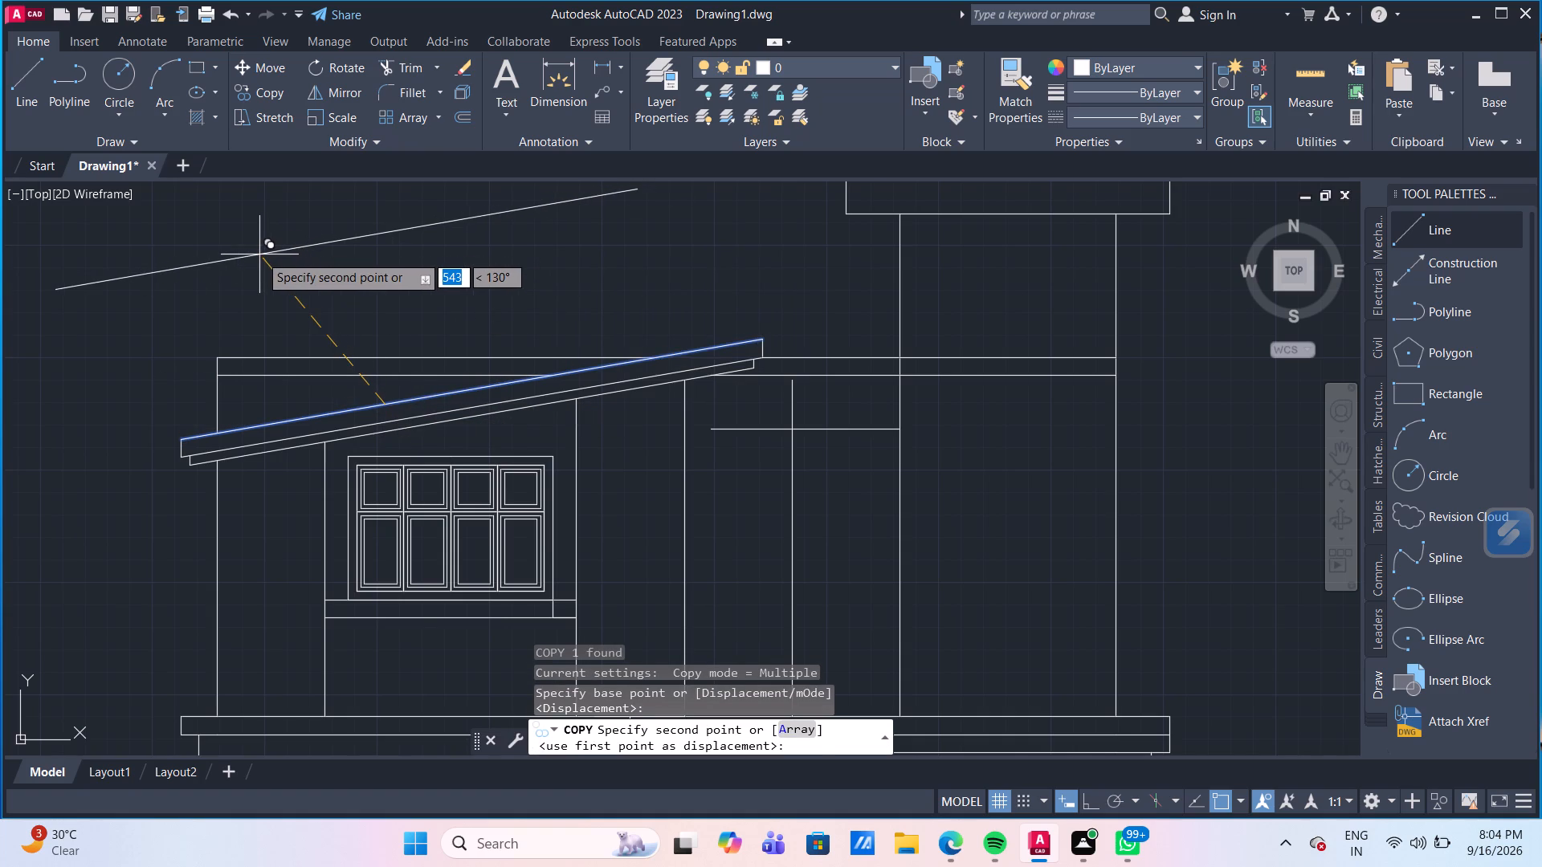
scroll(259, 254, "down", 1)
scroll(1000, 351, "down", 1)
middle_click_drag(1000, 351, 861, 377)
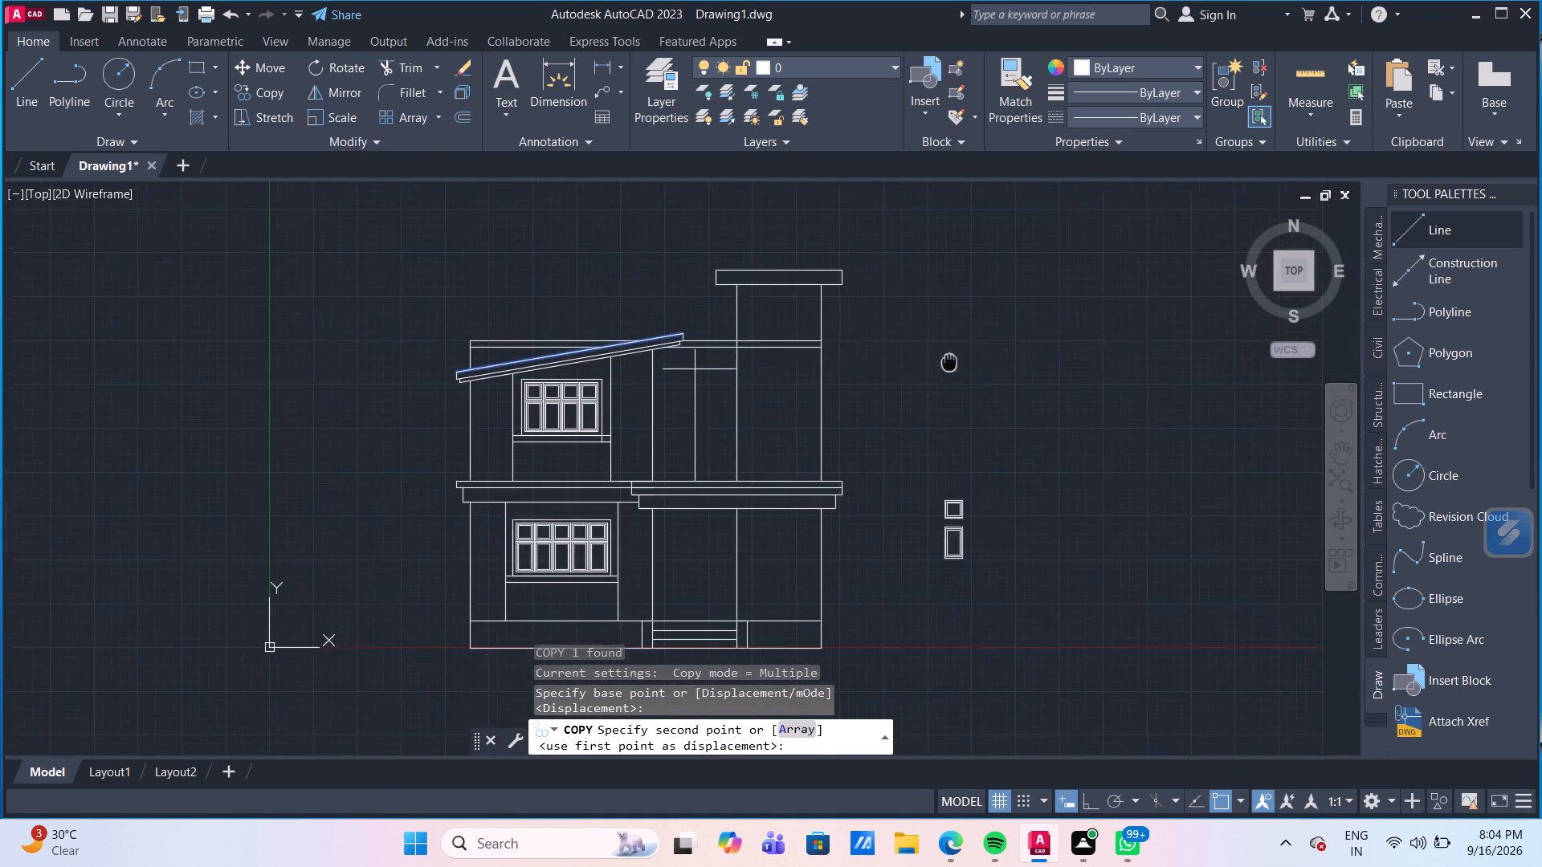
middle_click_drag(861, 377, 726, 356)
left_click(755, 350)
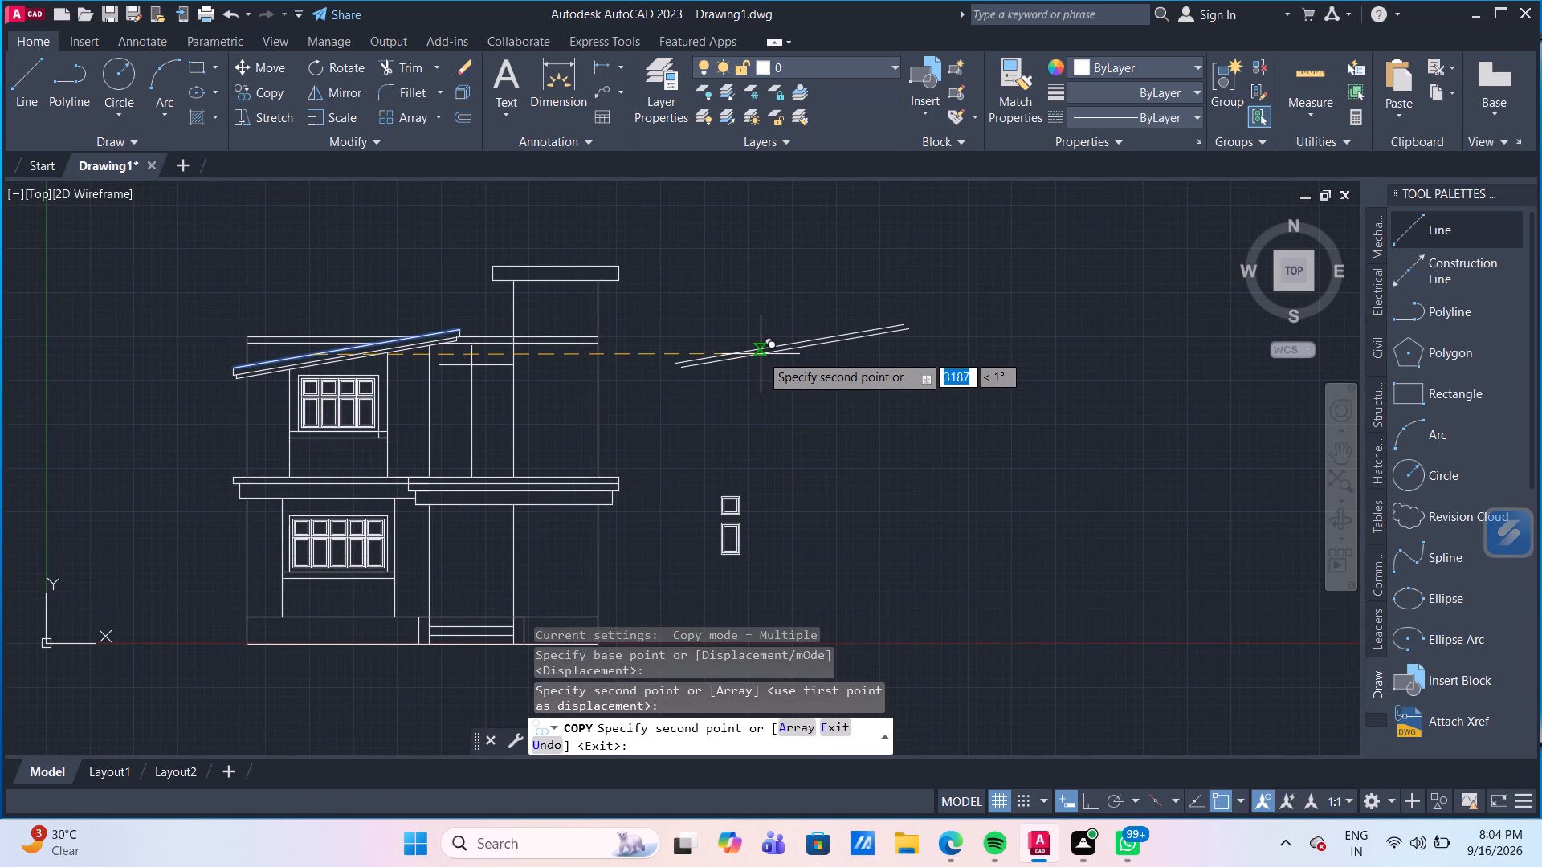
key("Escape")
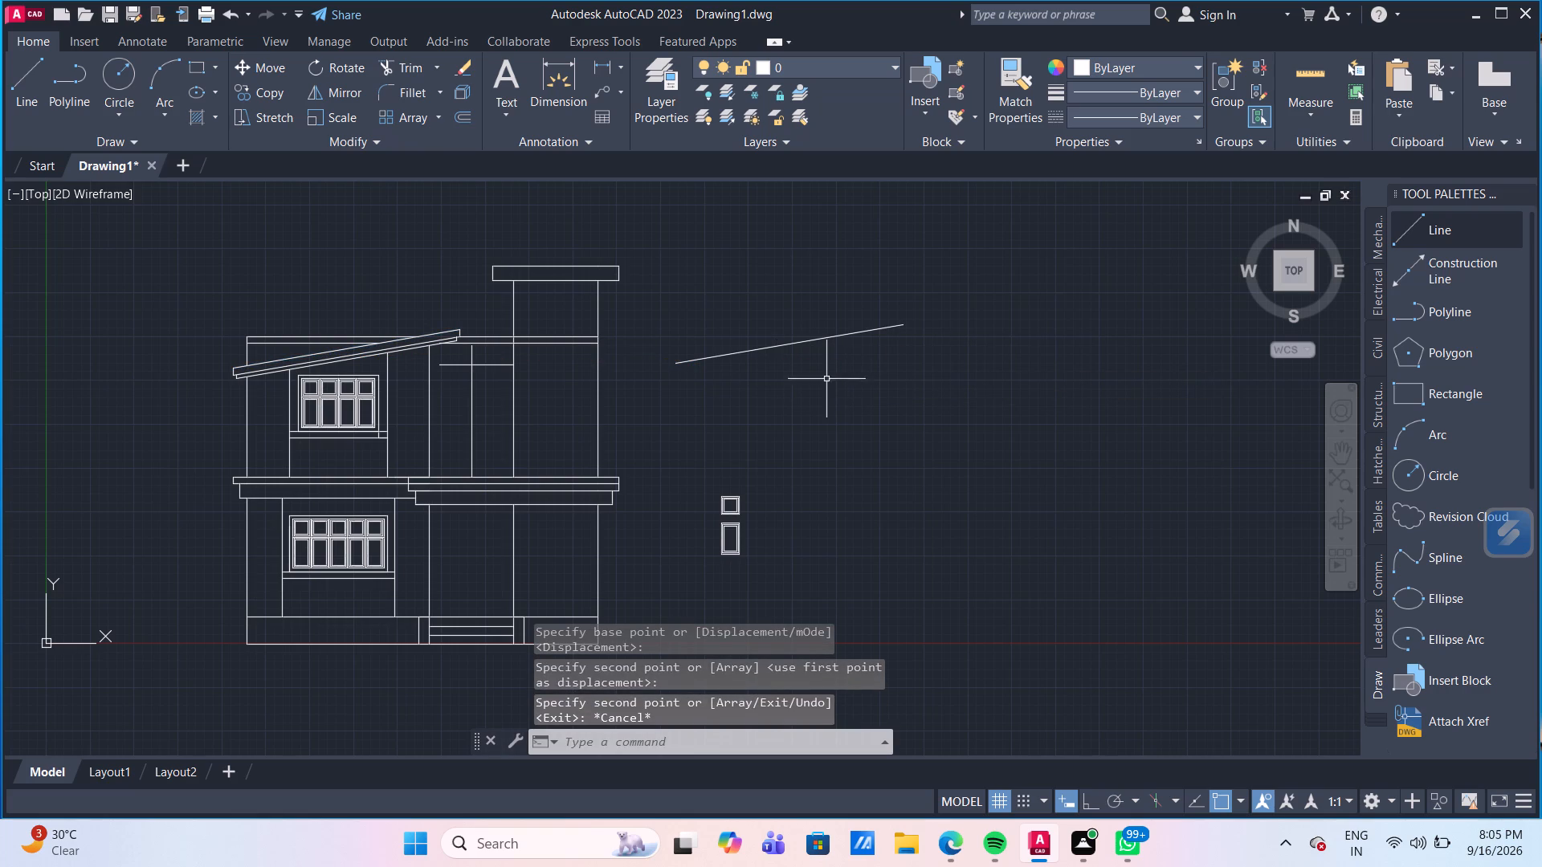
Stretch the copied sloping line's lower end inward, leaving a steeper line about 1157 long.
left_click(725, 355)
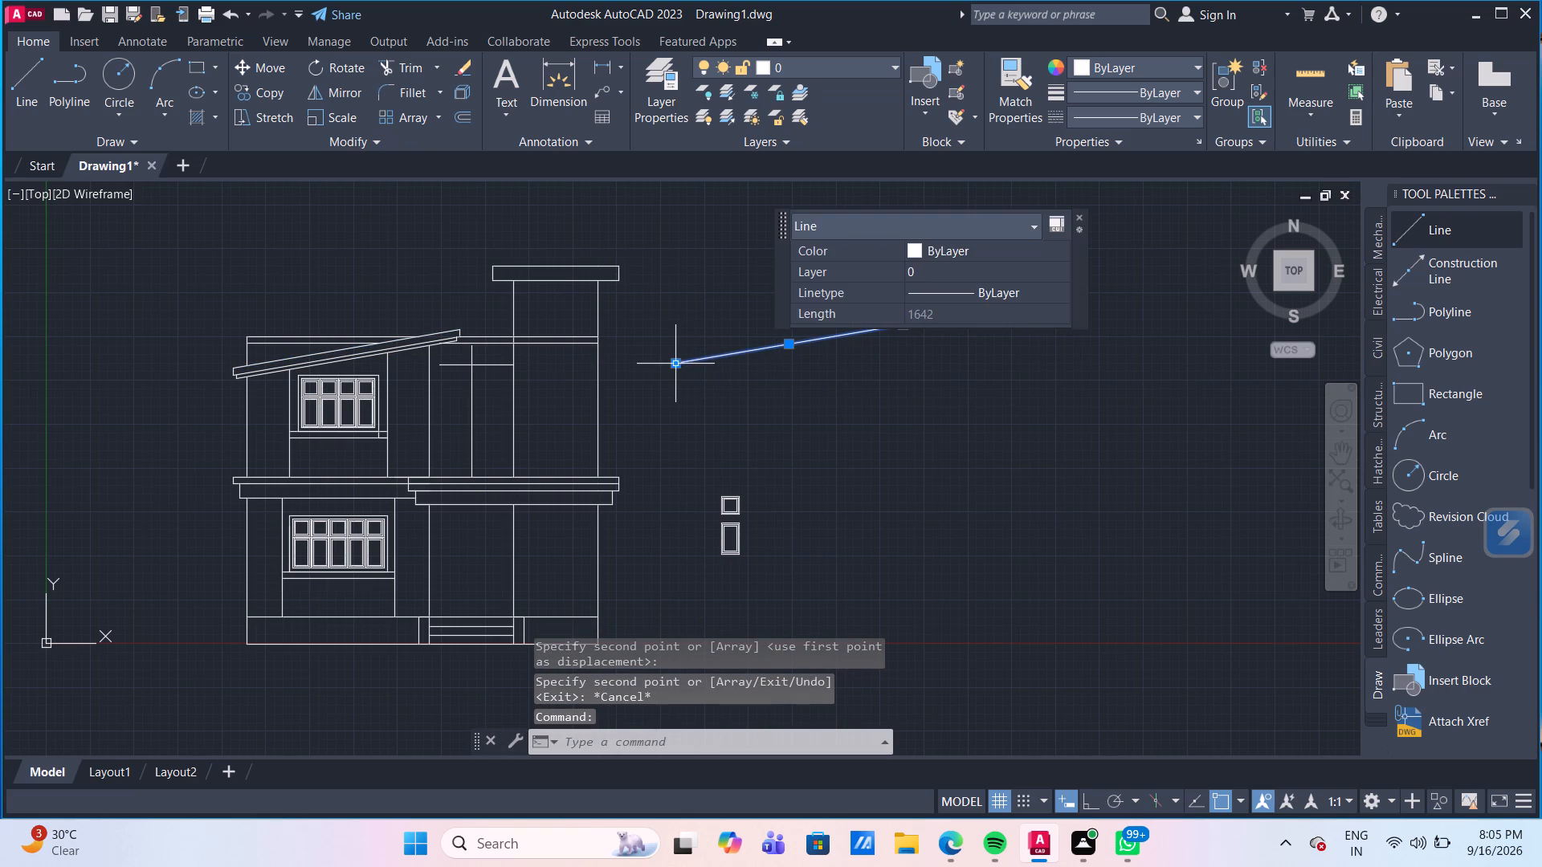
left_click(679, 360)
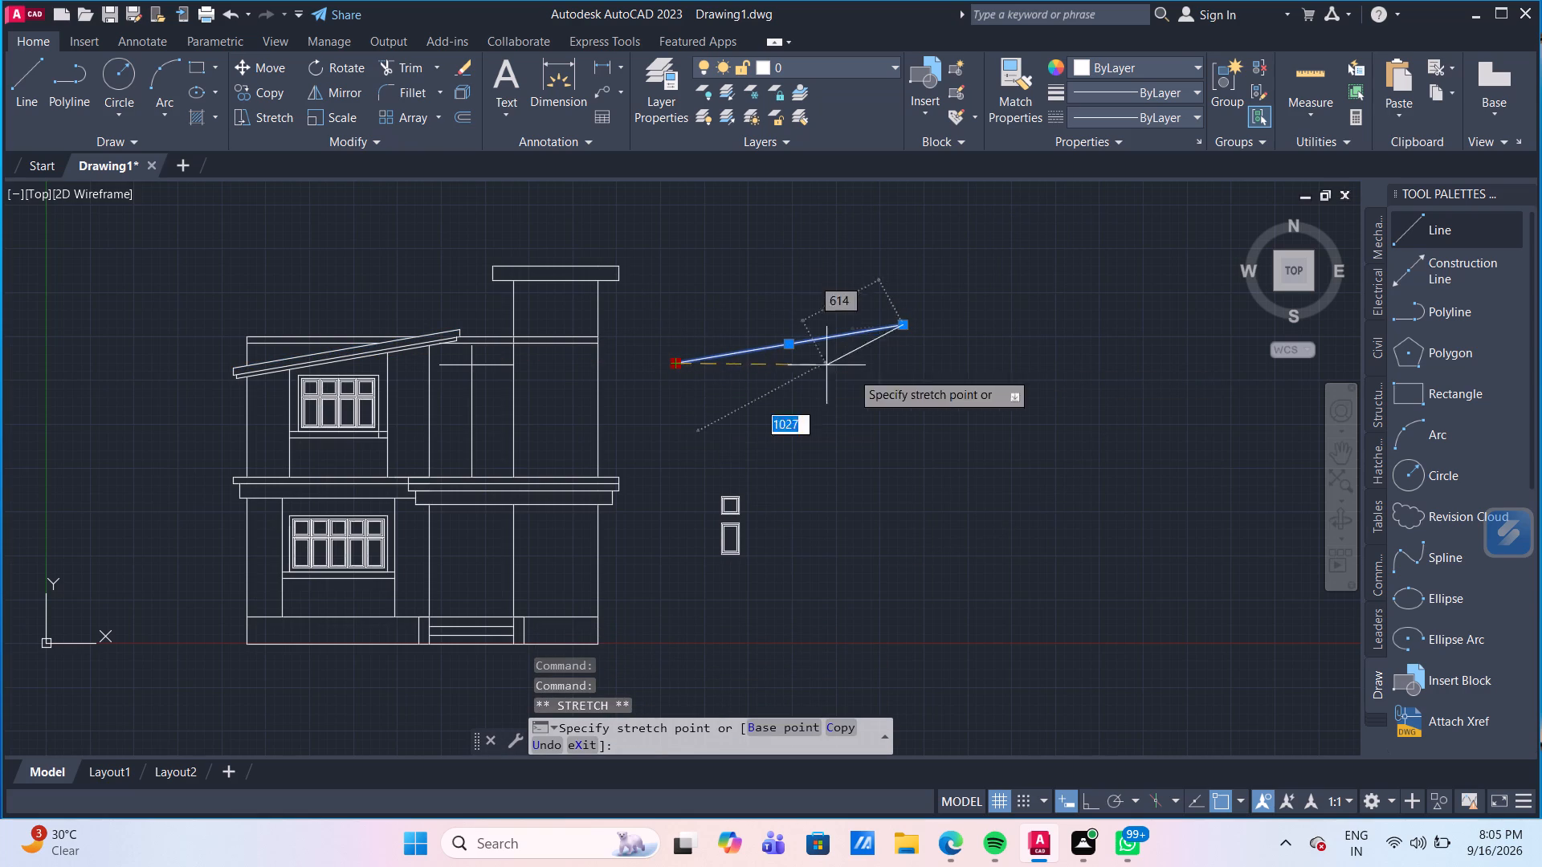
left_click(749, 379)
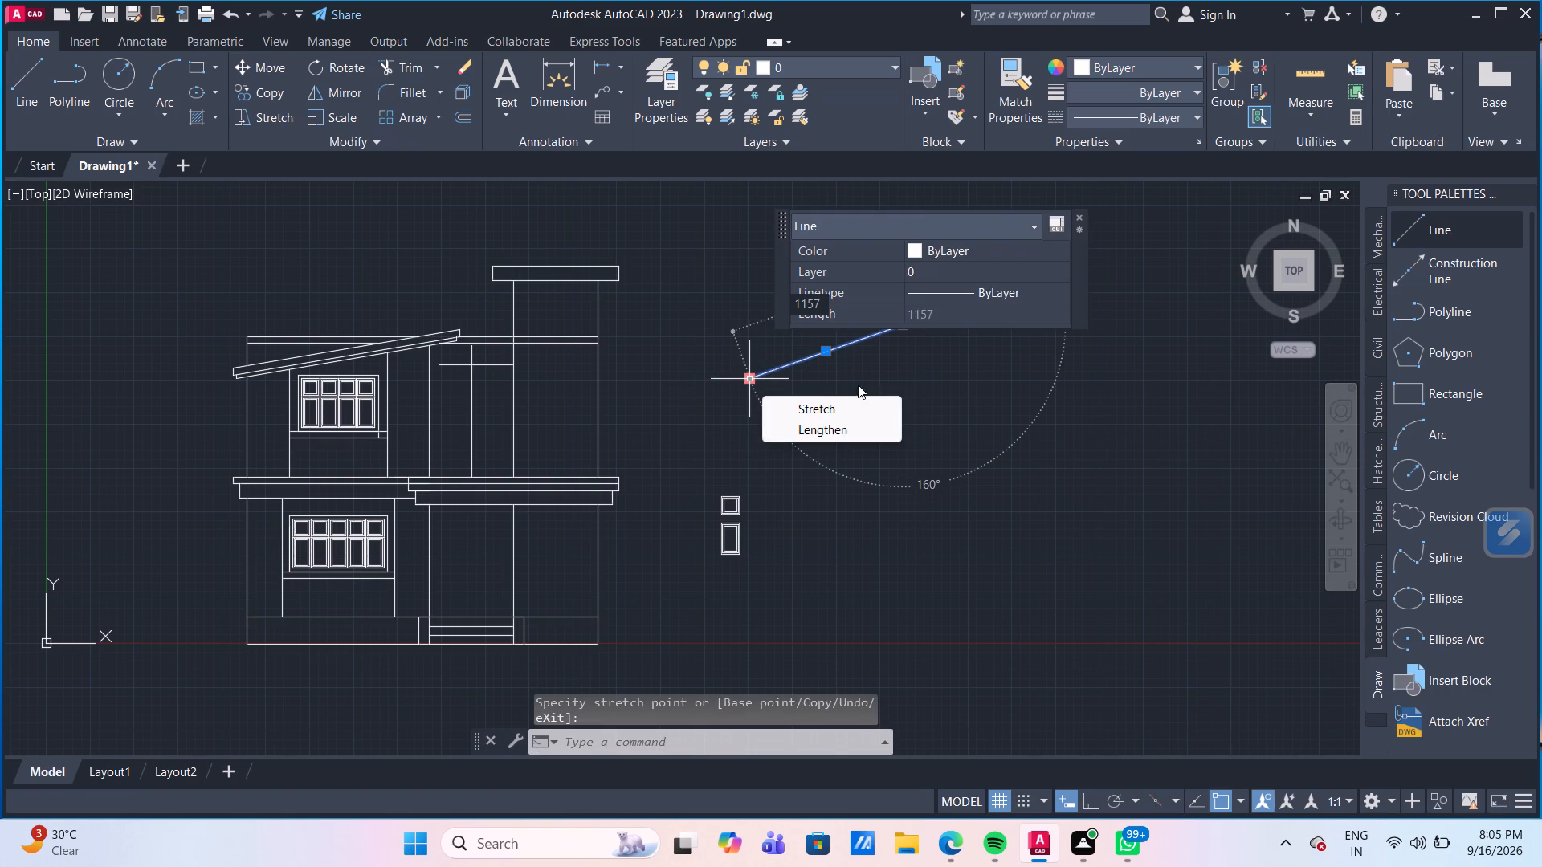
key("Escape")
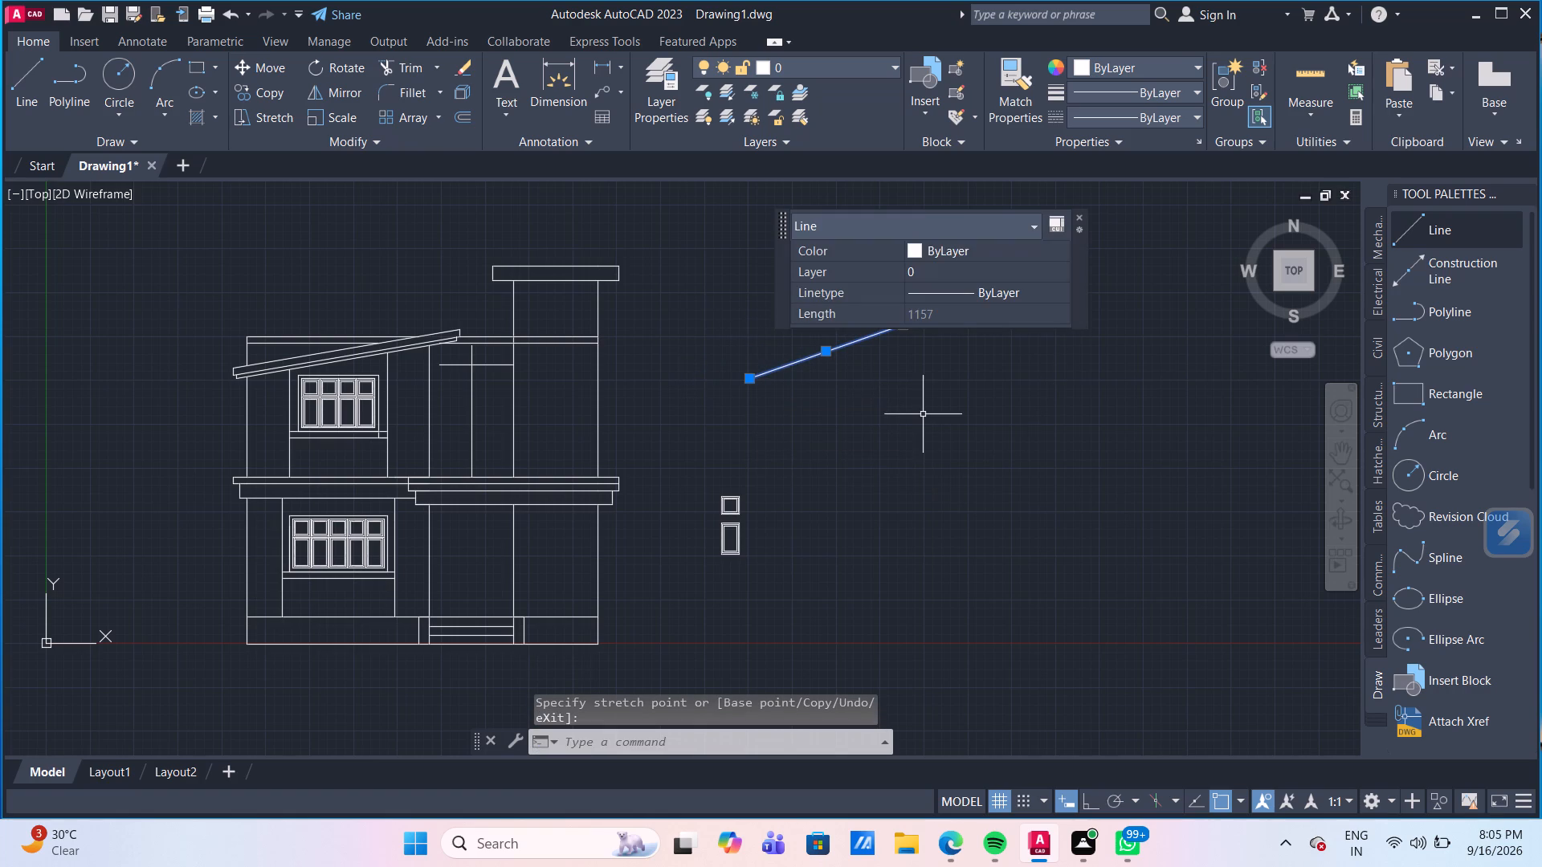
middle_click_drag(923, 414, 740, 492)
key("Escape")
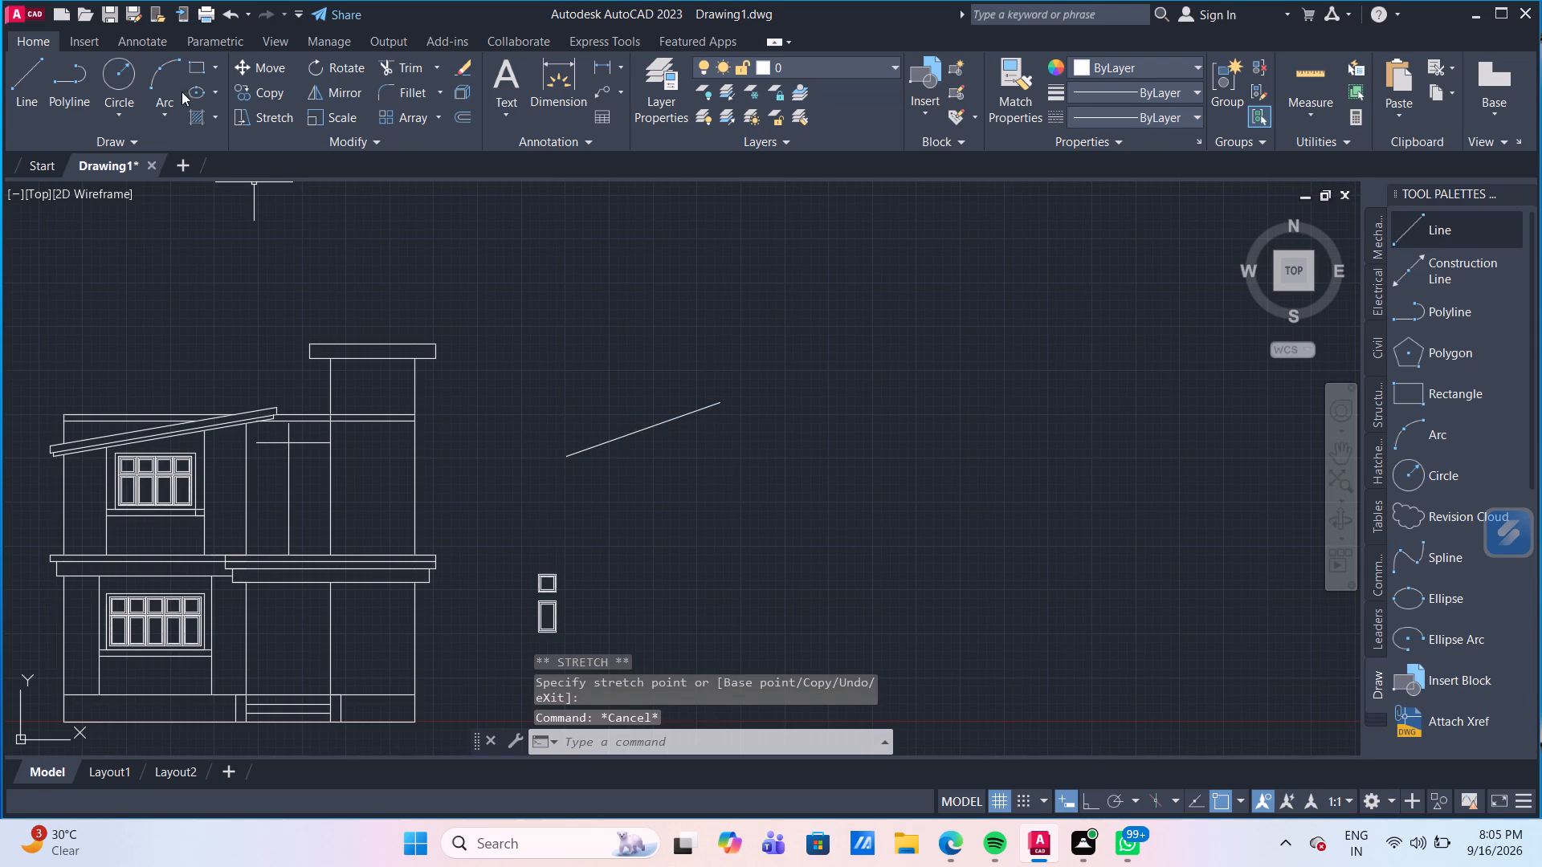
Mirror the steeper line about a vertical axis through its upper end with Ortho on, keeping the original, to form a gable.
left_click(693, 412)
left_click(324, 96)
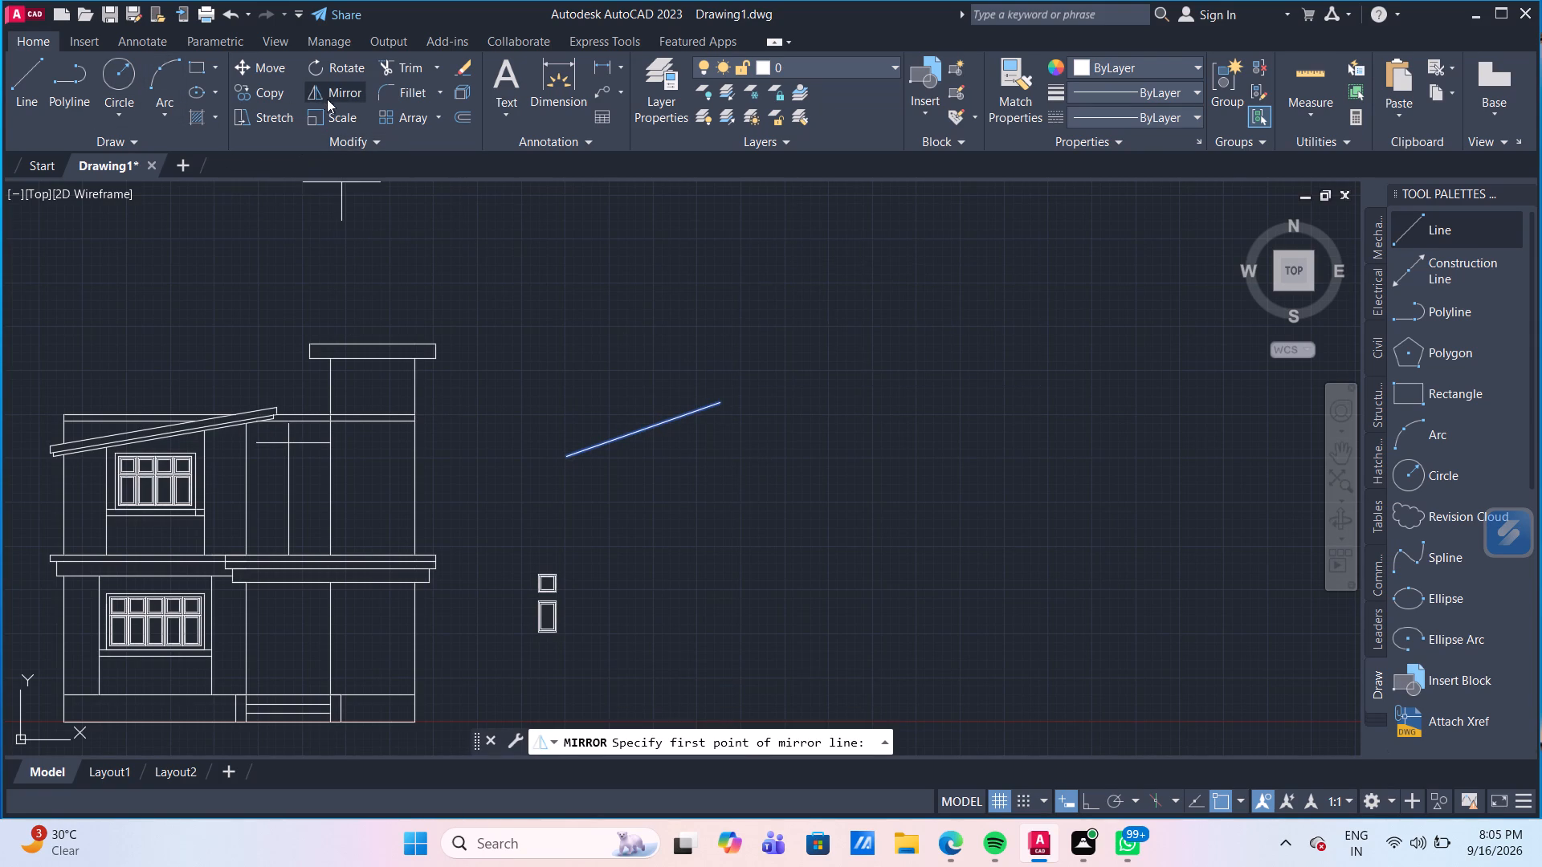
key("Return")
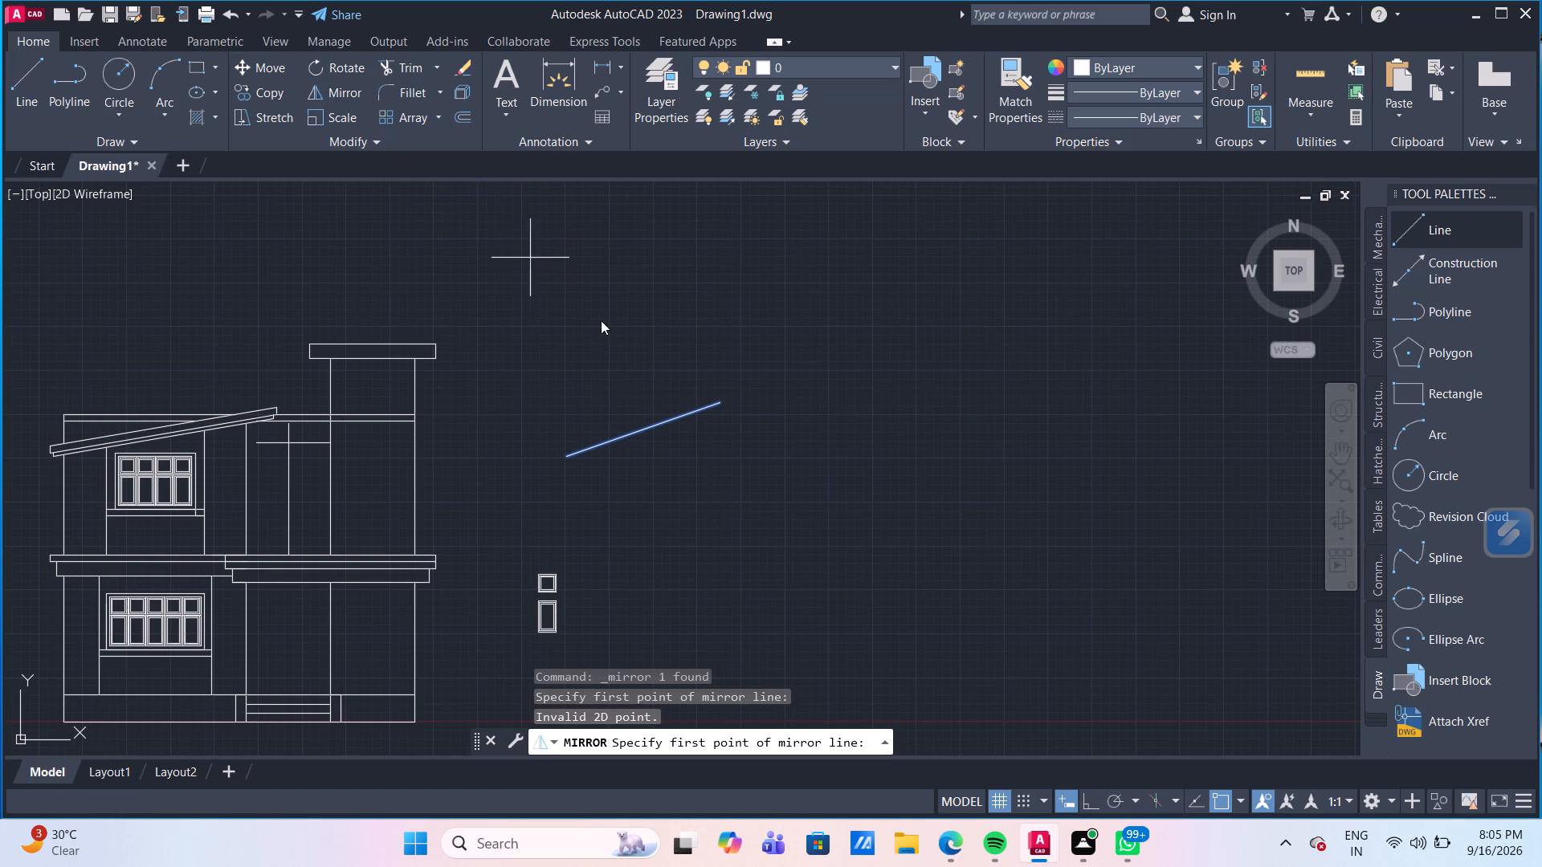
left_click_drag(720, 399, 730, 421)
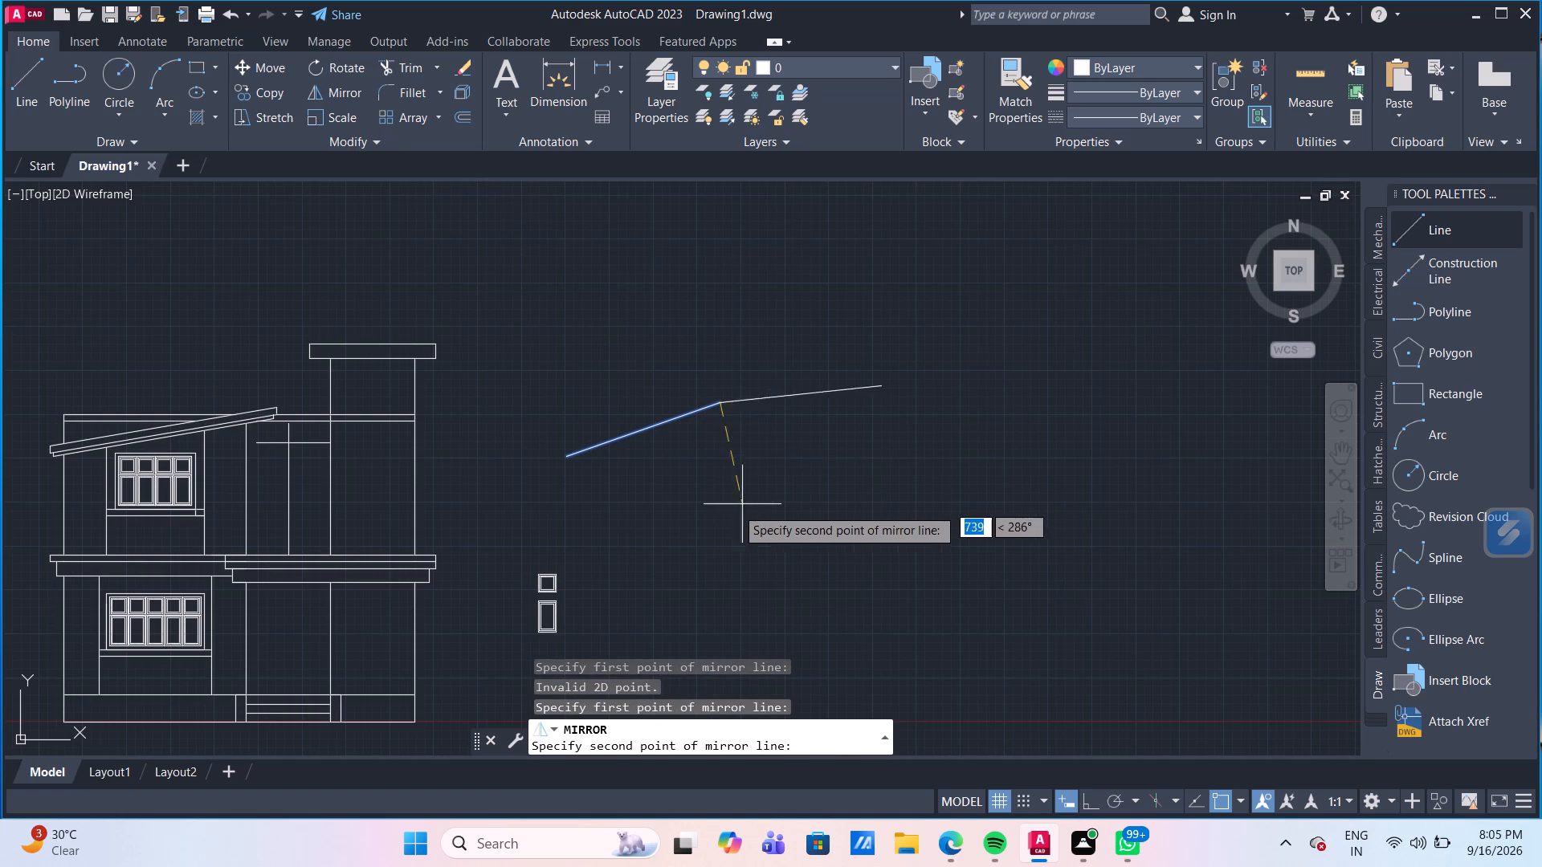
left_click(1087, 806)
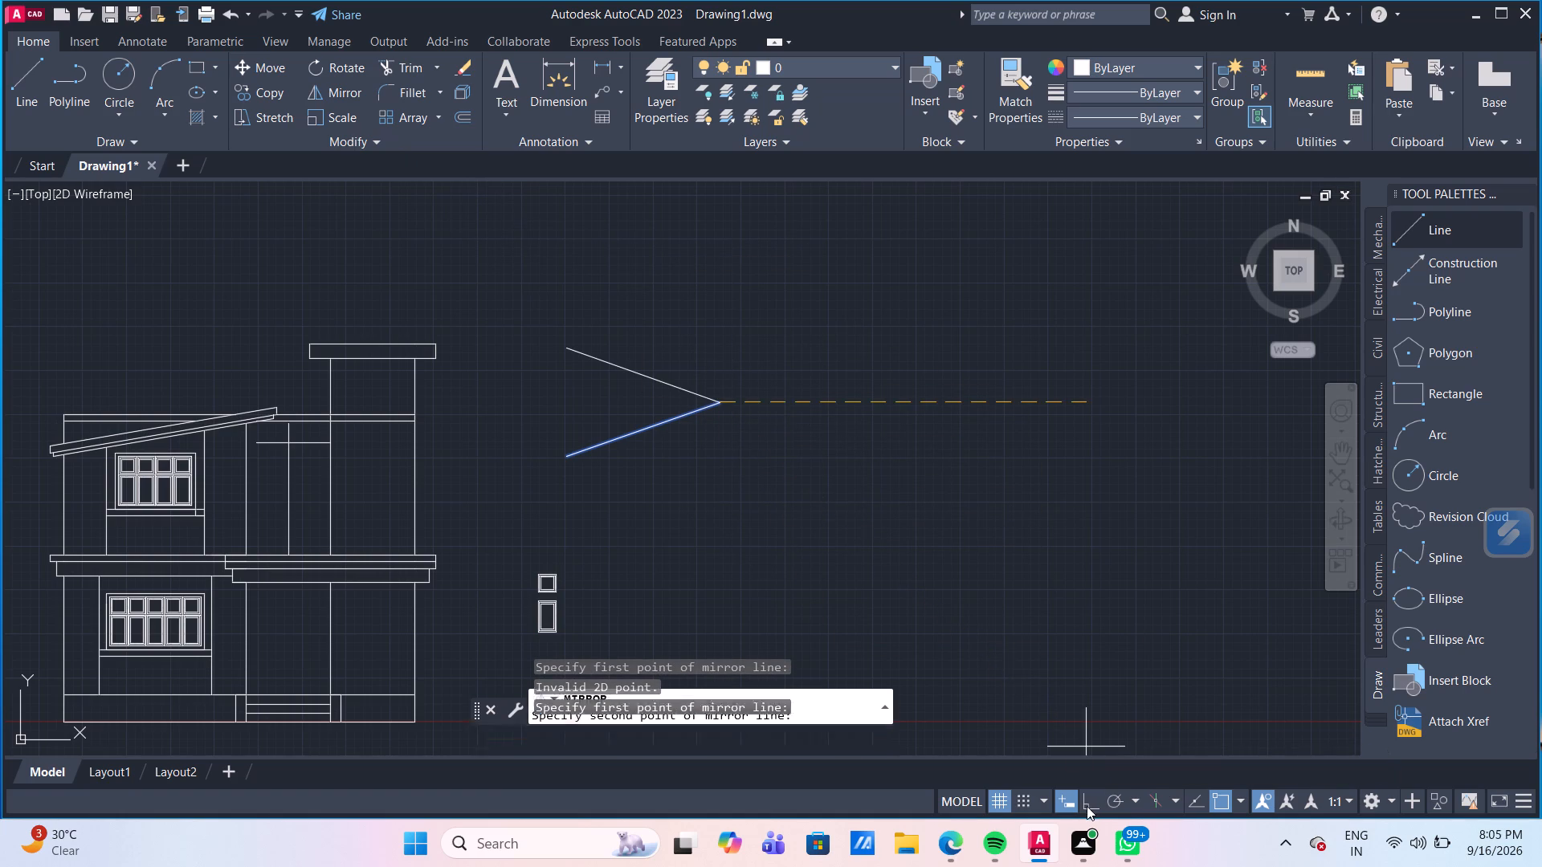
left_click(694, 470)
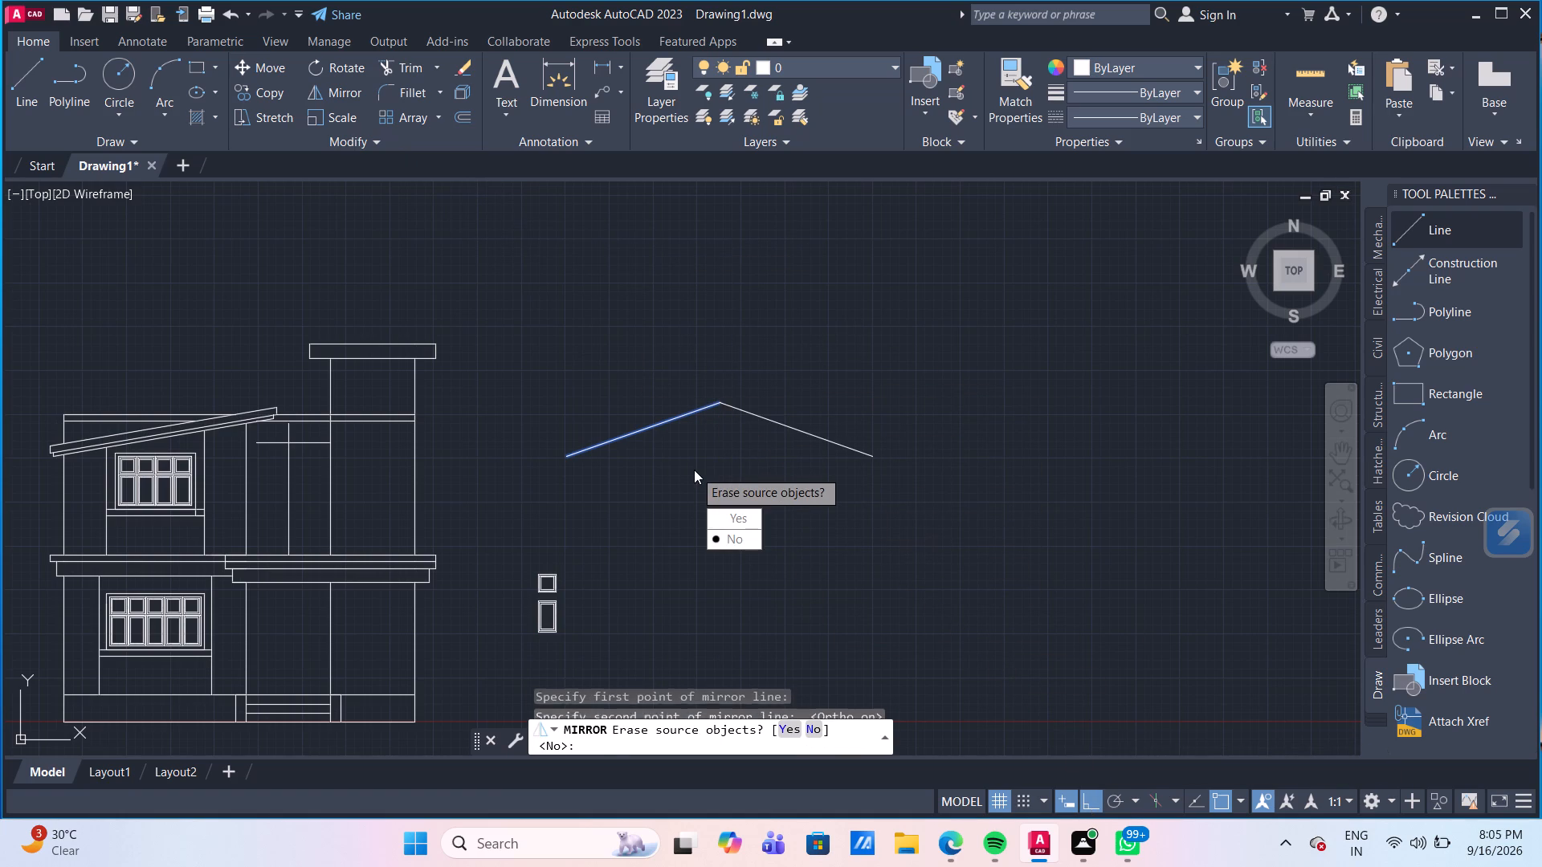
left_click_drag(728, 536, 694, 470)
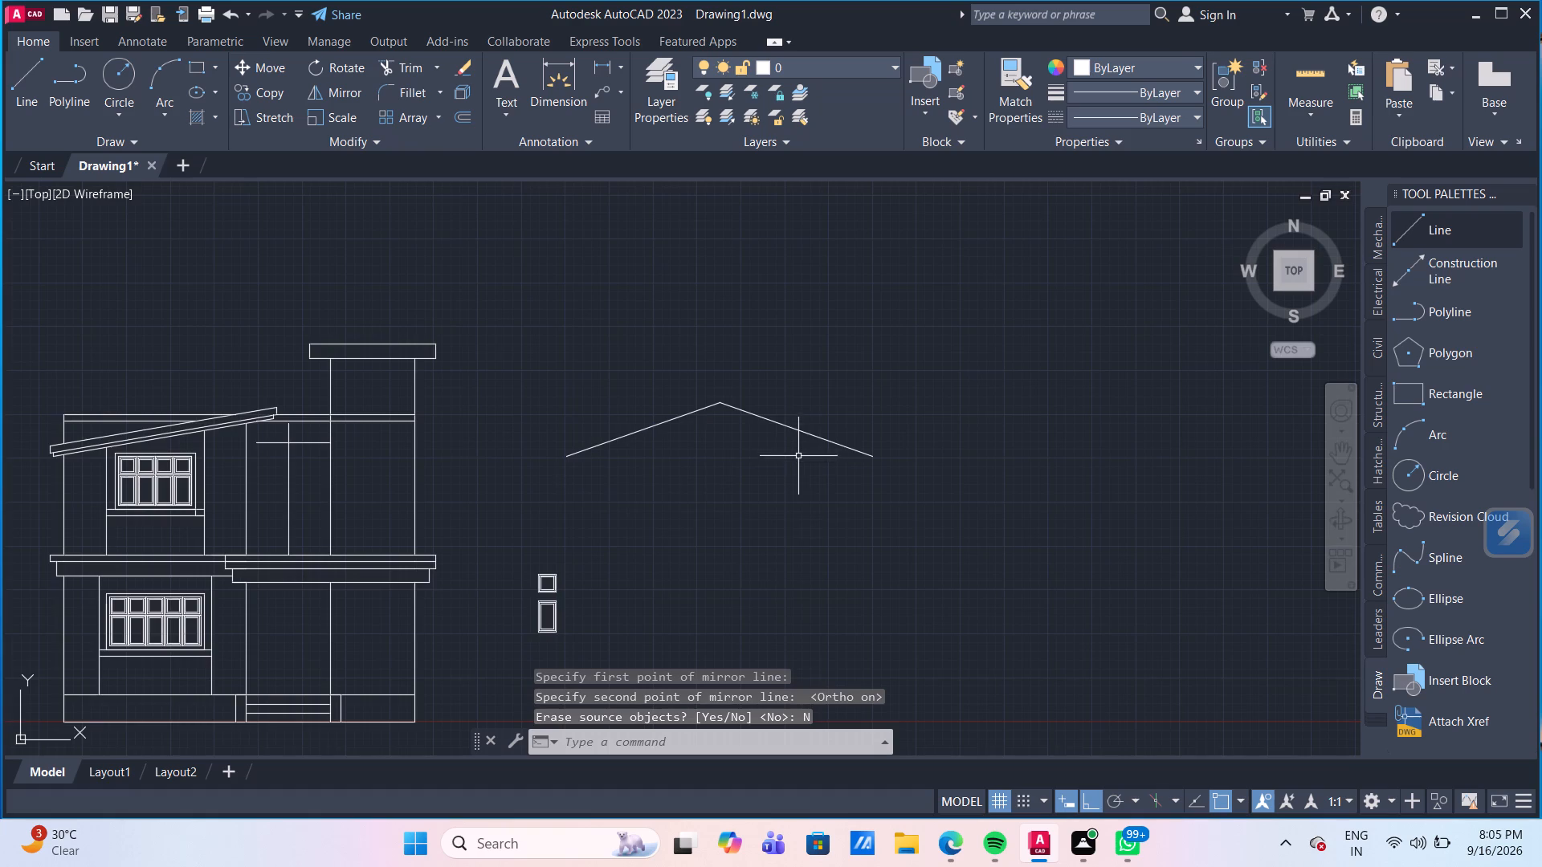
Group the two sloping gable lines into one object.
scroll(797, 476, "down", 1)
scroll(771, 459, "up", 1)
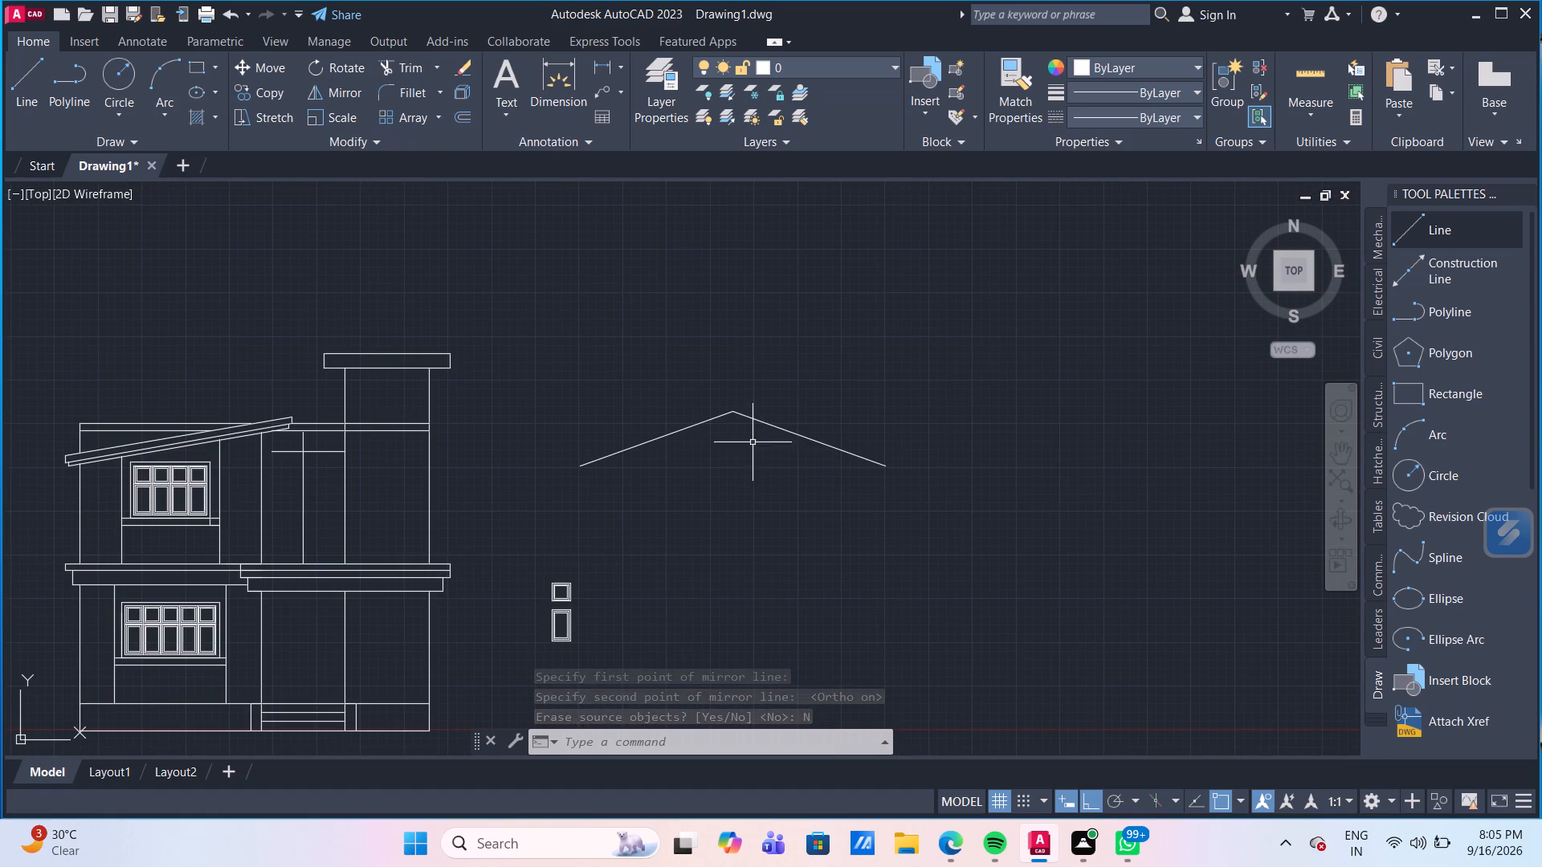
left_click_drag(759, 448, 748, 433)
left_click(692, 354)
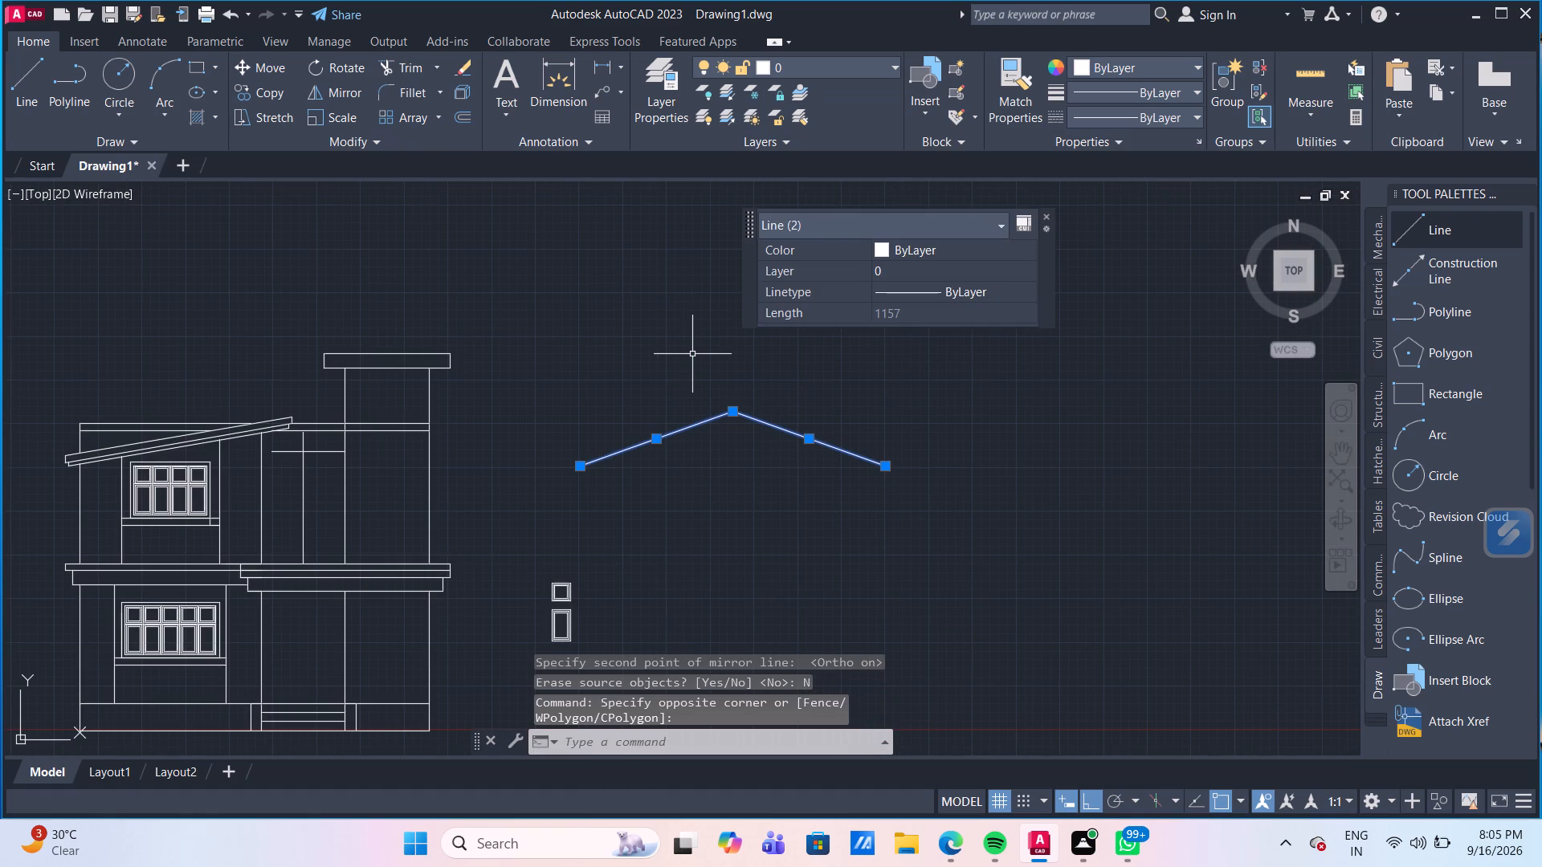
key("g")
key("Return")
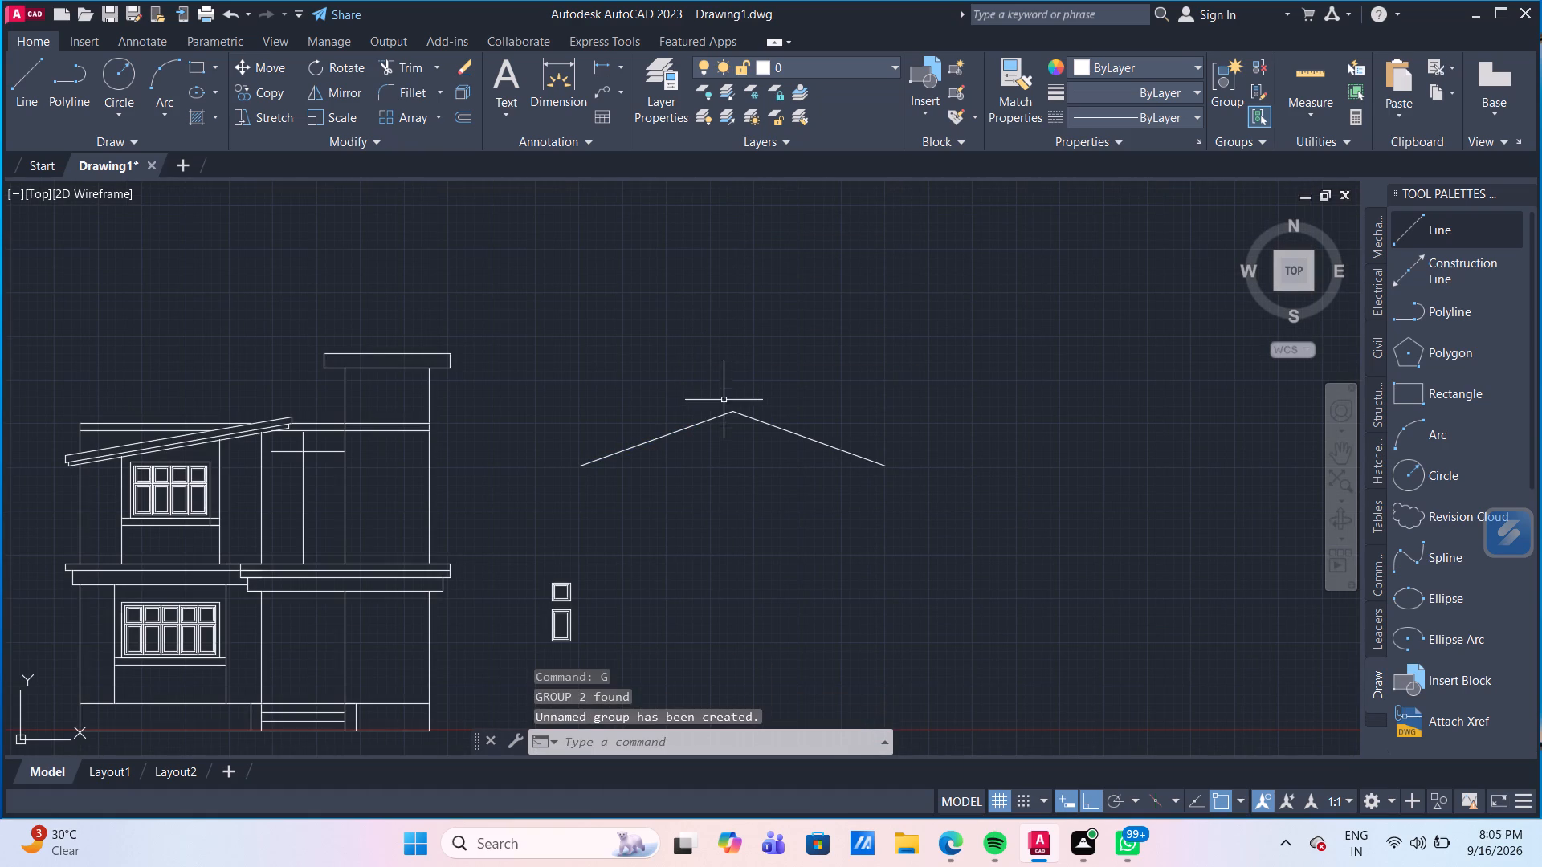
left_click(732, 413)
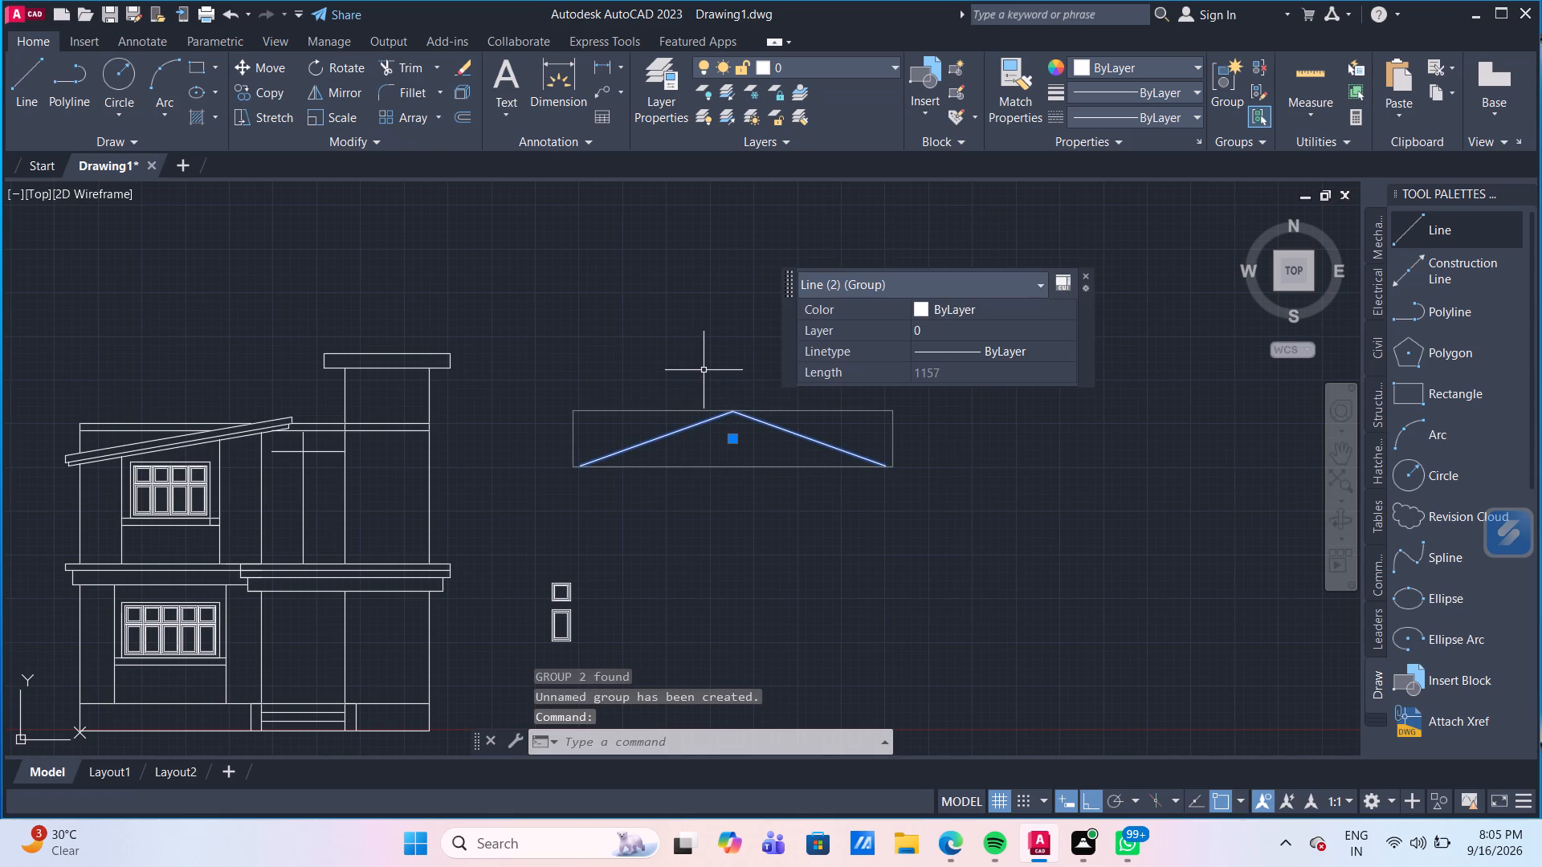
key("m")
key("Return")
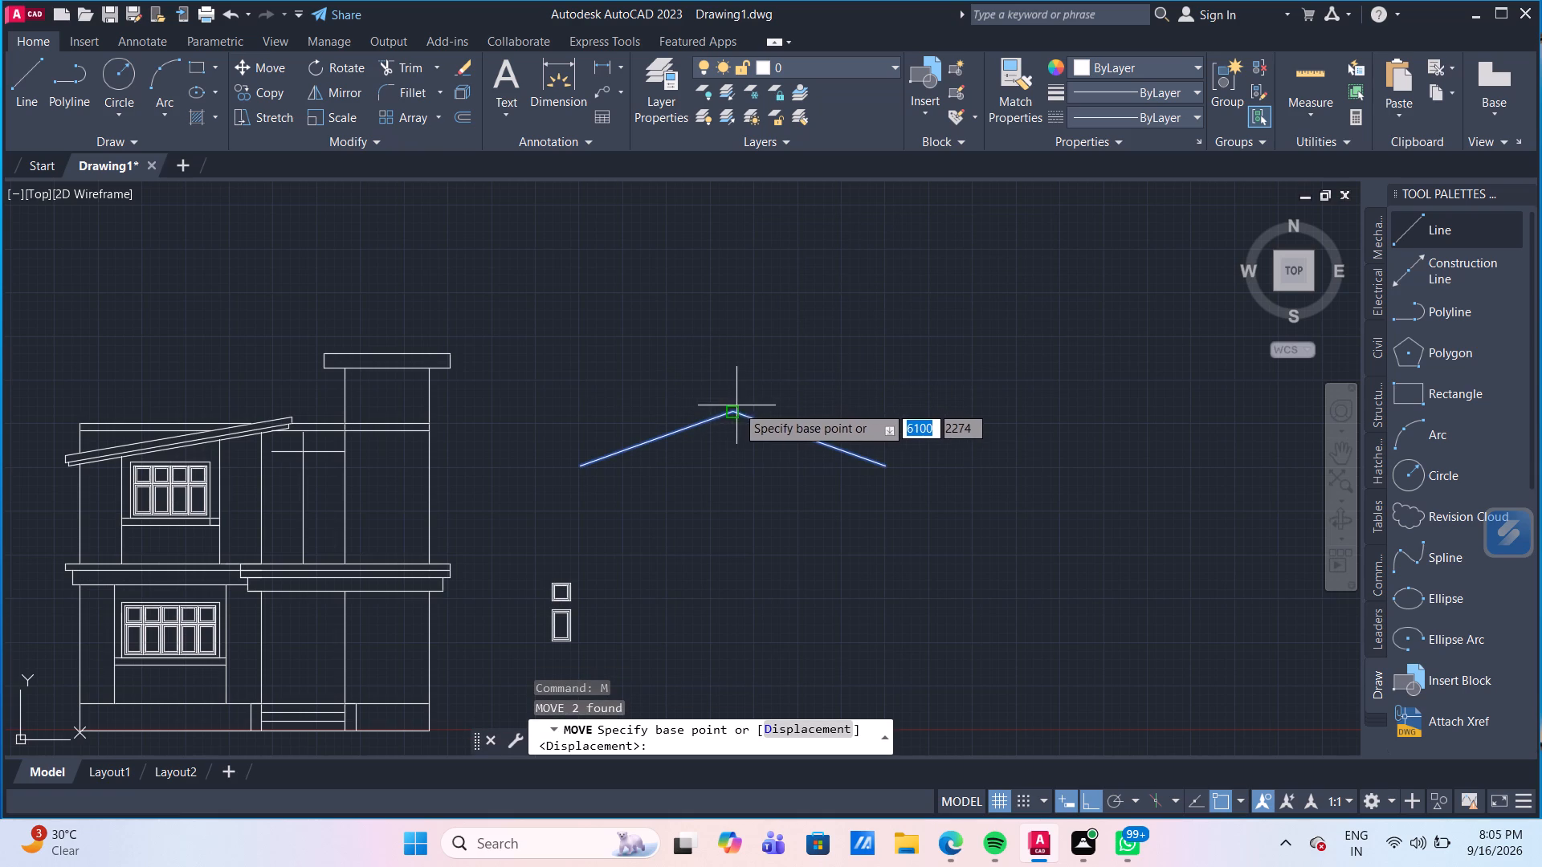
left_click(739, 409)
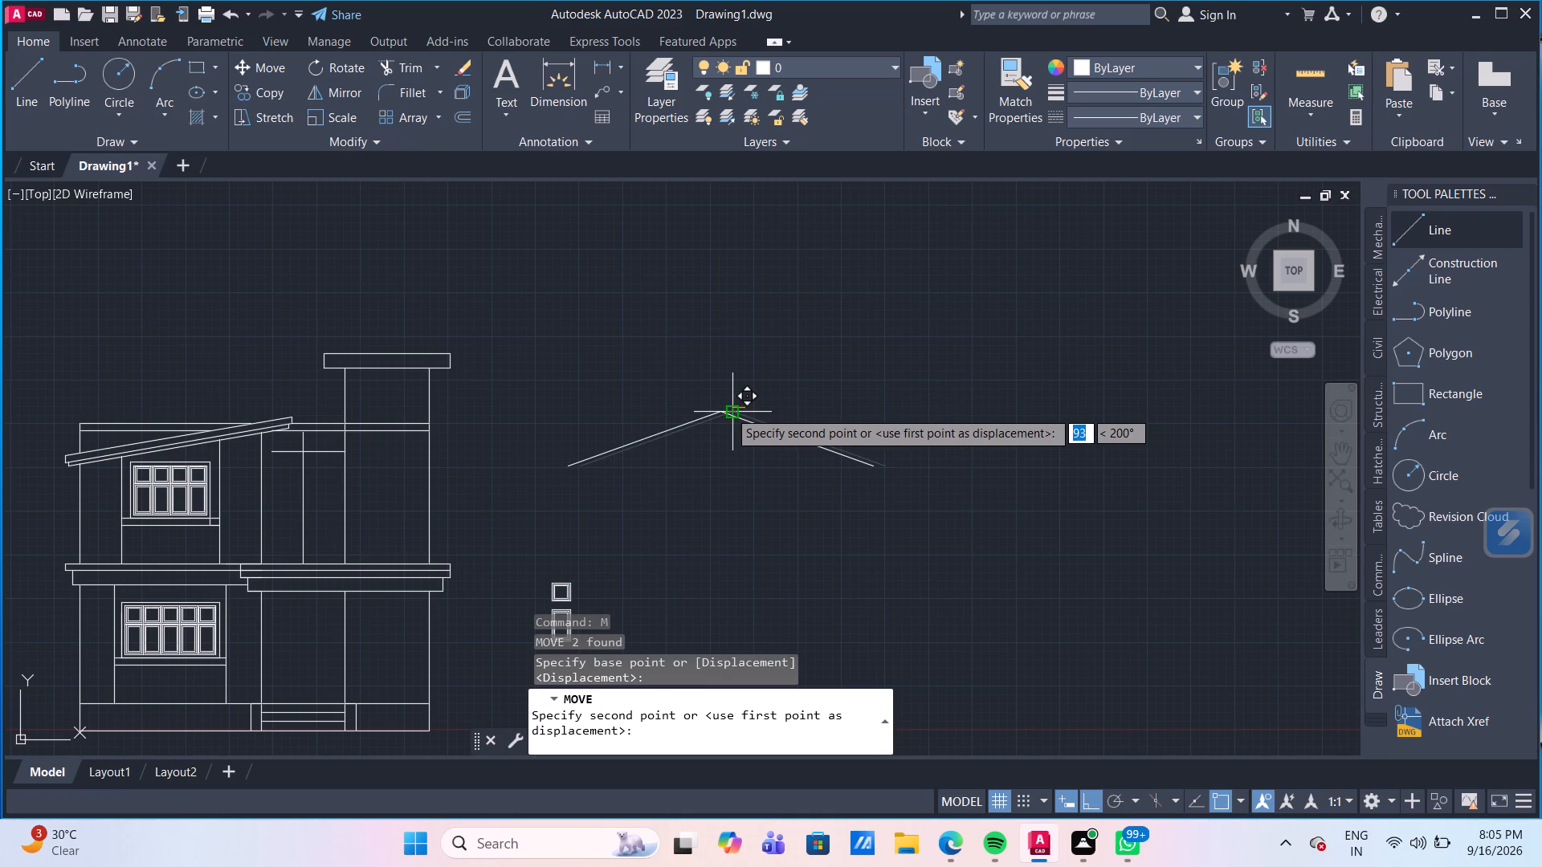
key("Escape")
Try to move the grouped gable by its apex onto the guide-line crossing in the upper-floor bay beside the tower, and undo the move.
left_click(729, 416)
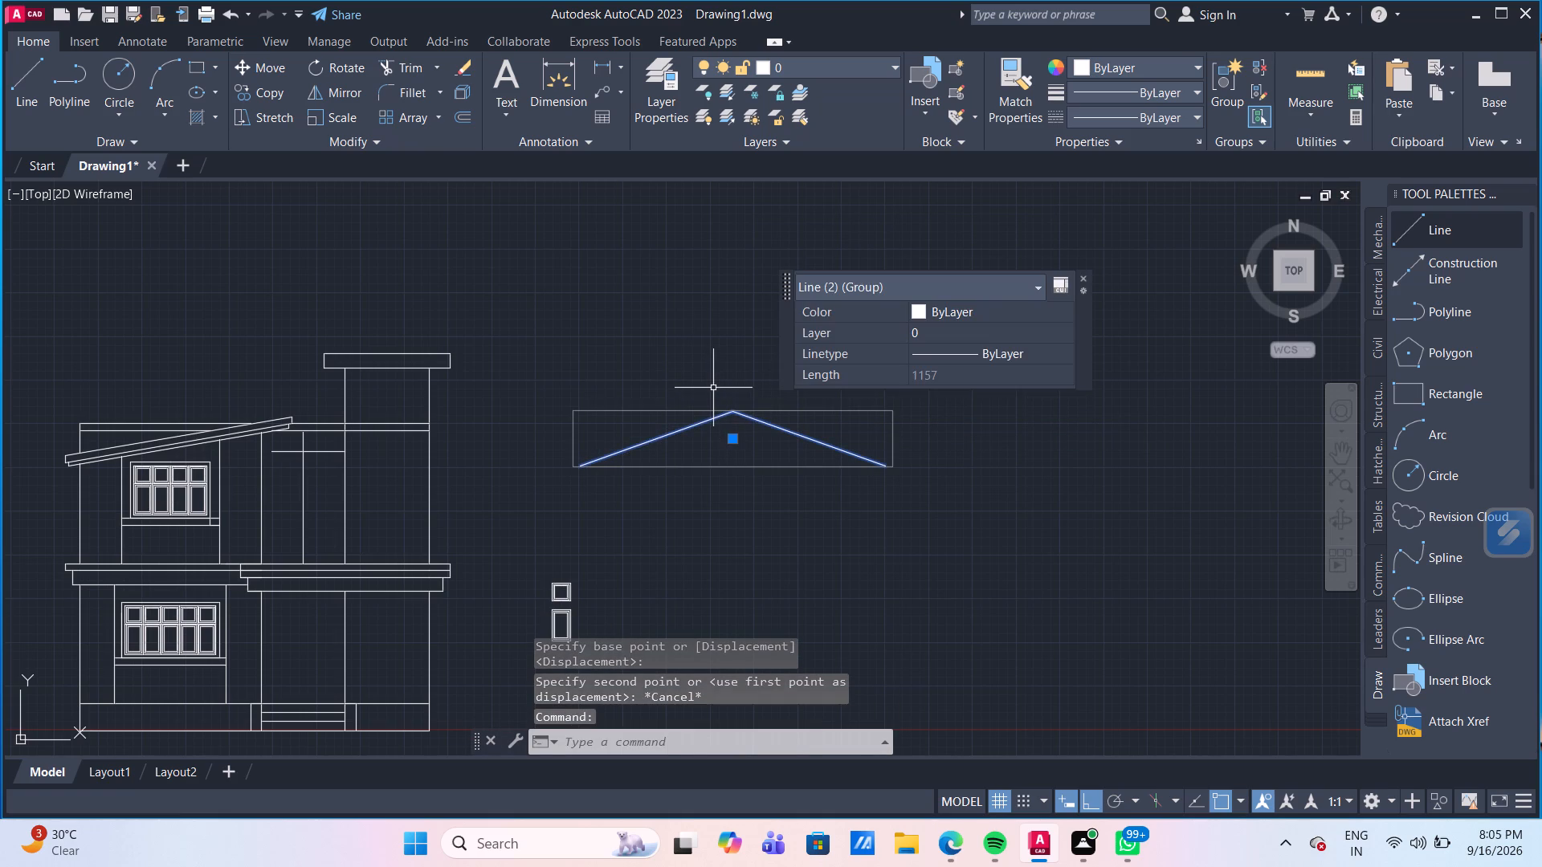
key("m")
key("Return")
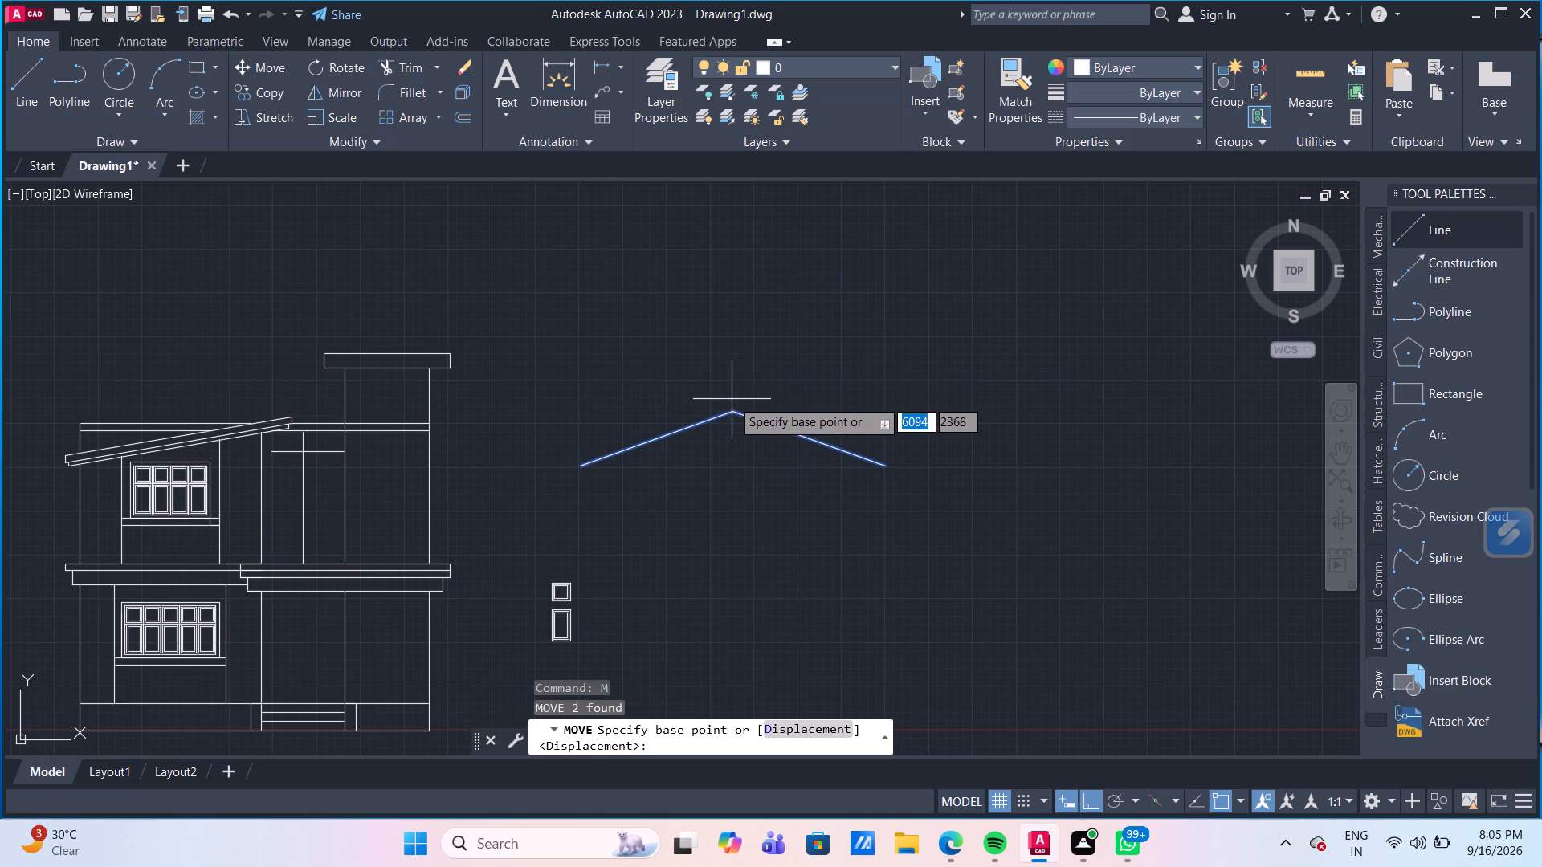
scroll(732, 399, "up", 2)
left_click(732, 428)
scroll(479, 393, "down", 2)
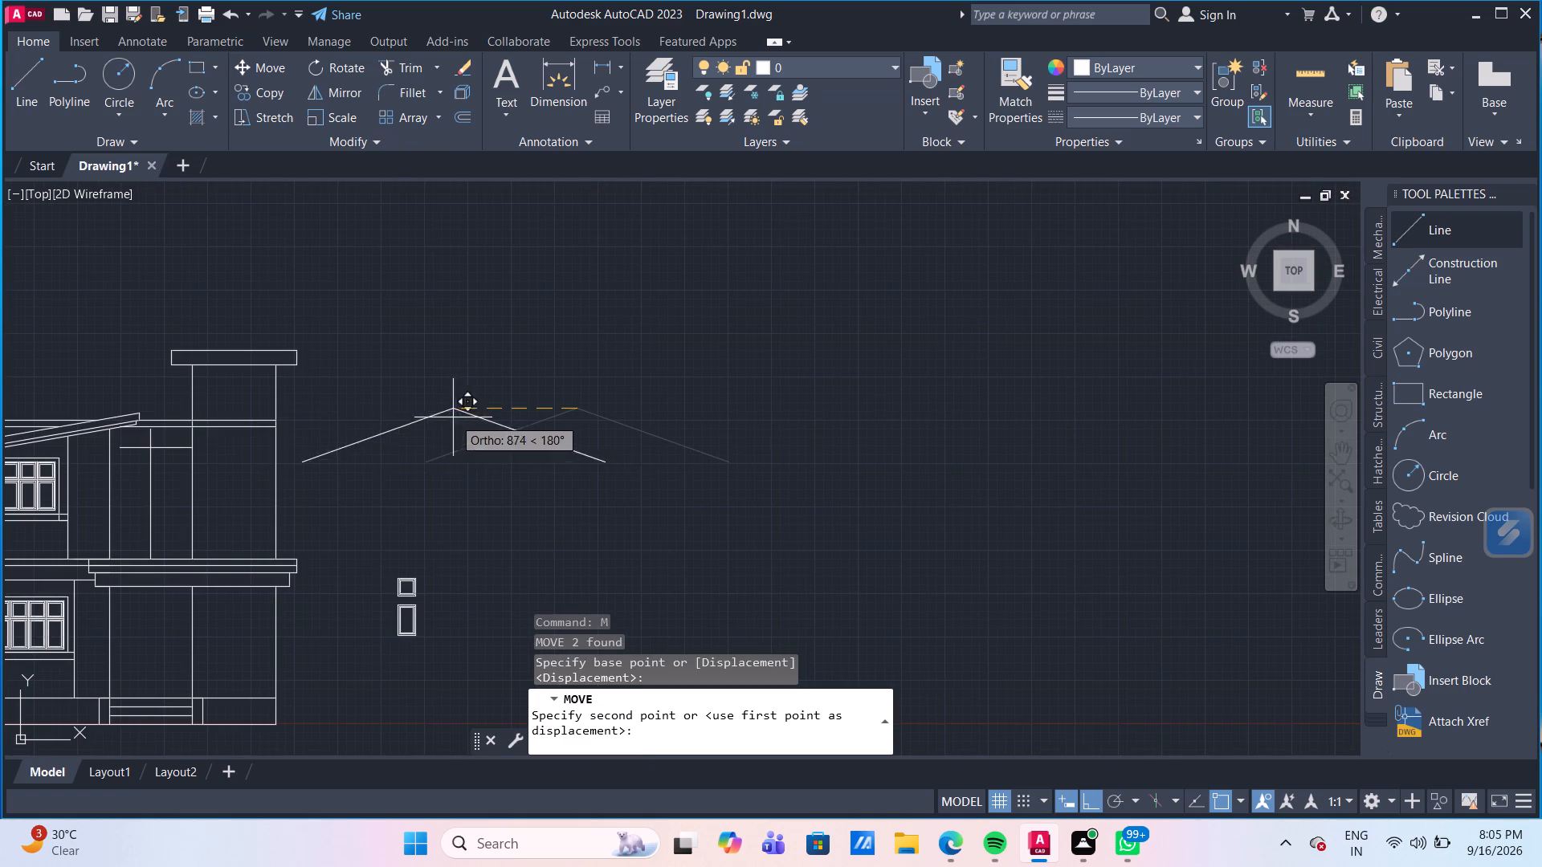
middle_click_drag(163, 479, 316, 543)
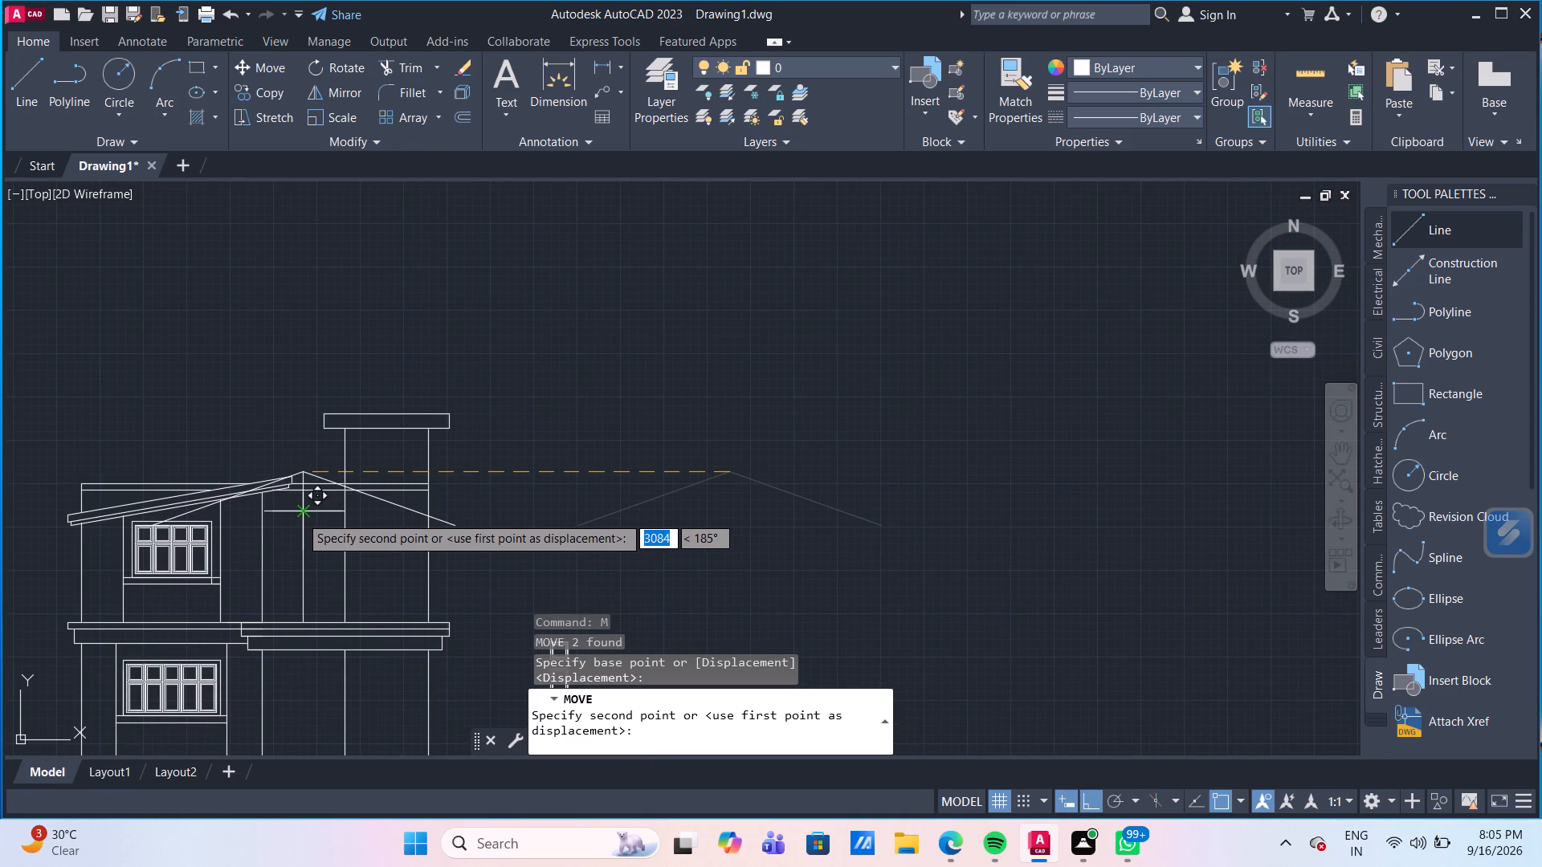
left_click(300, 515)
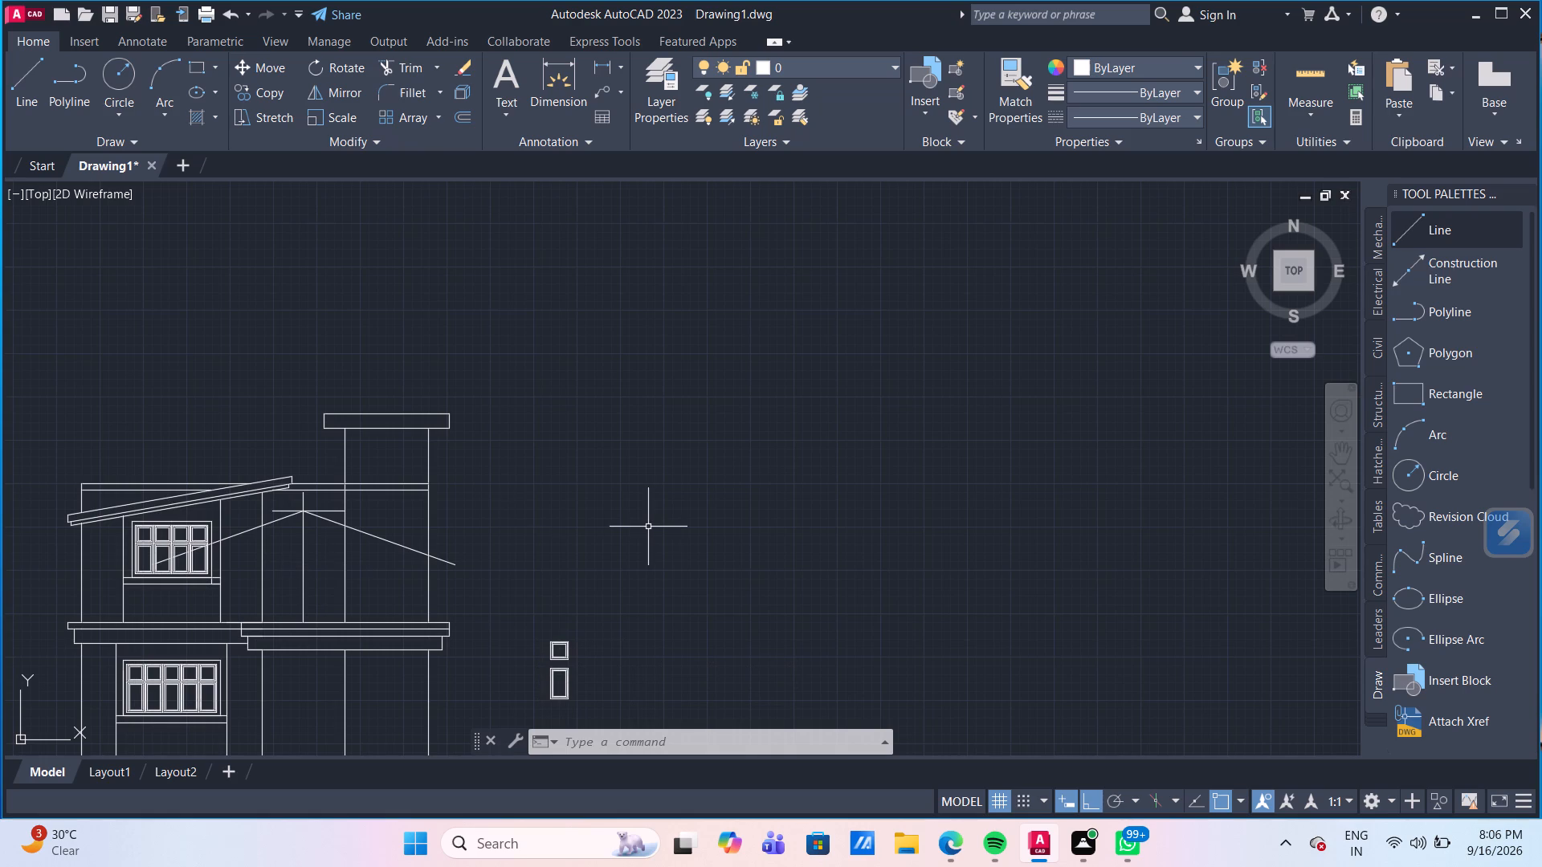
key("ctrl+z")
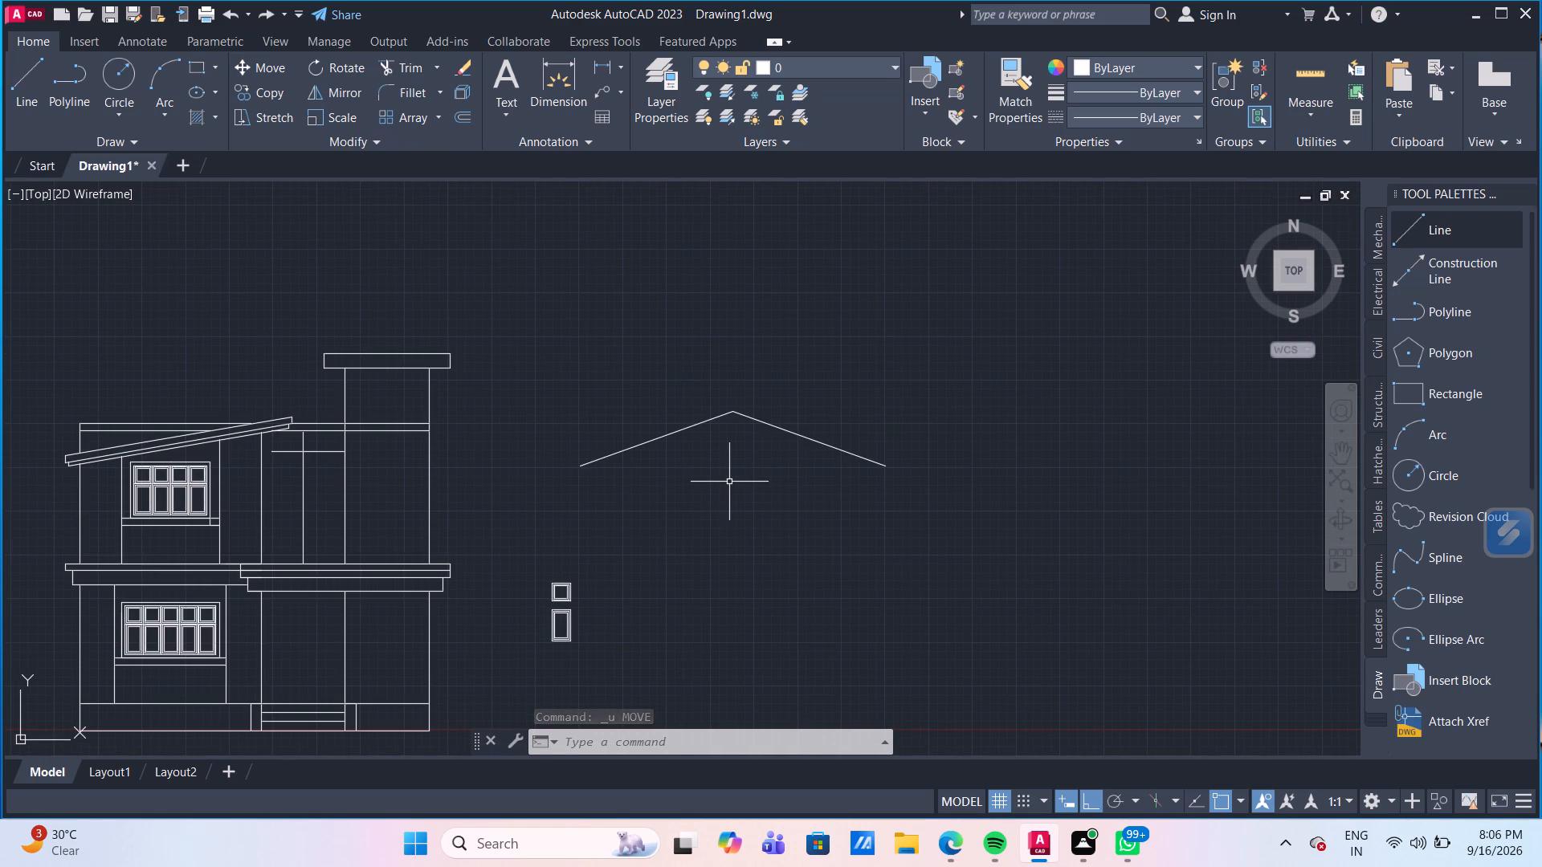
Offset both sloping gable lines 50 to the underside, one parallel line per slope.
key("o")
key("Return")
key("Return")
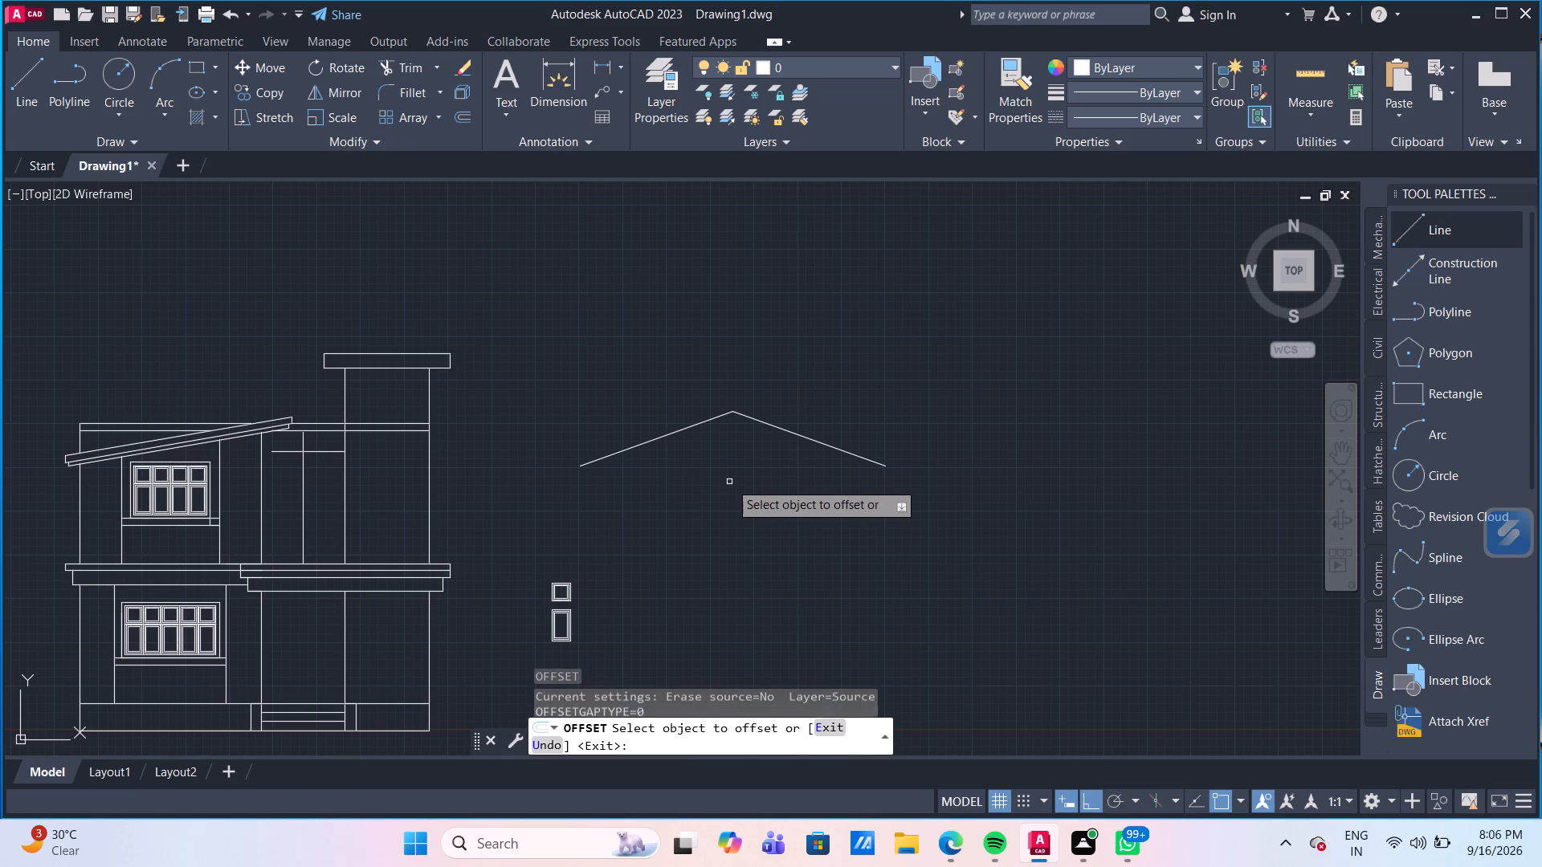
left_click(695, 425)
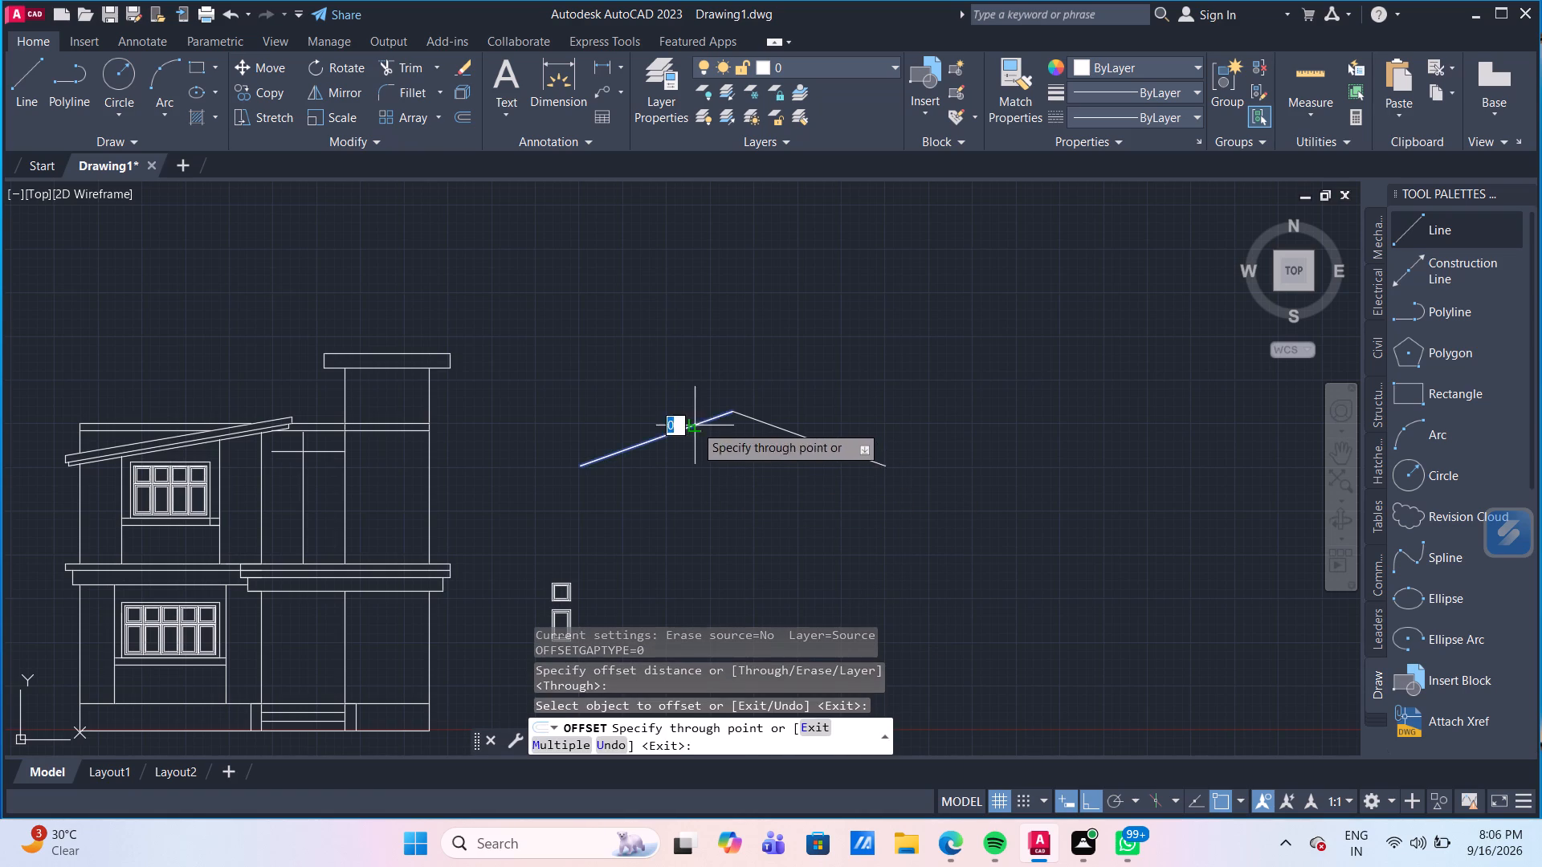
left_click(711, 451)
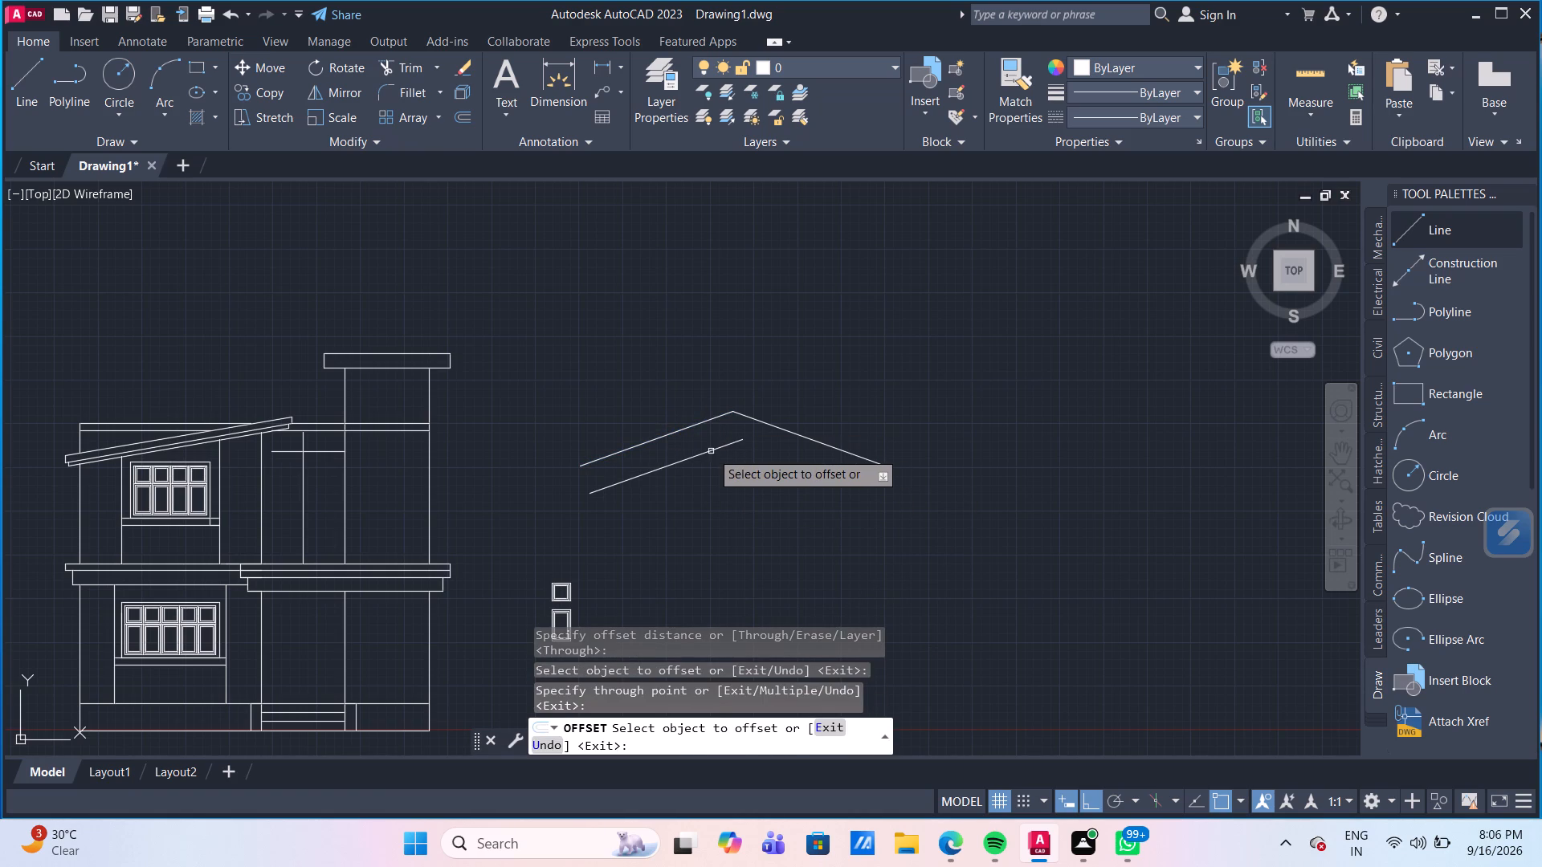
key("ctrl+z")
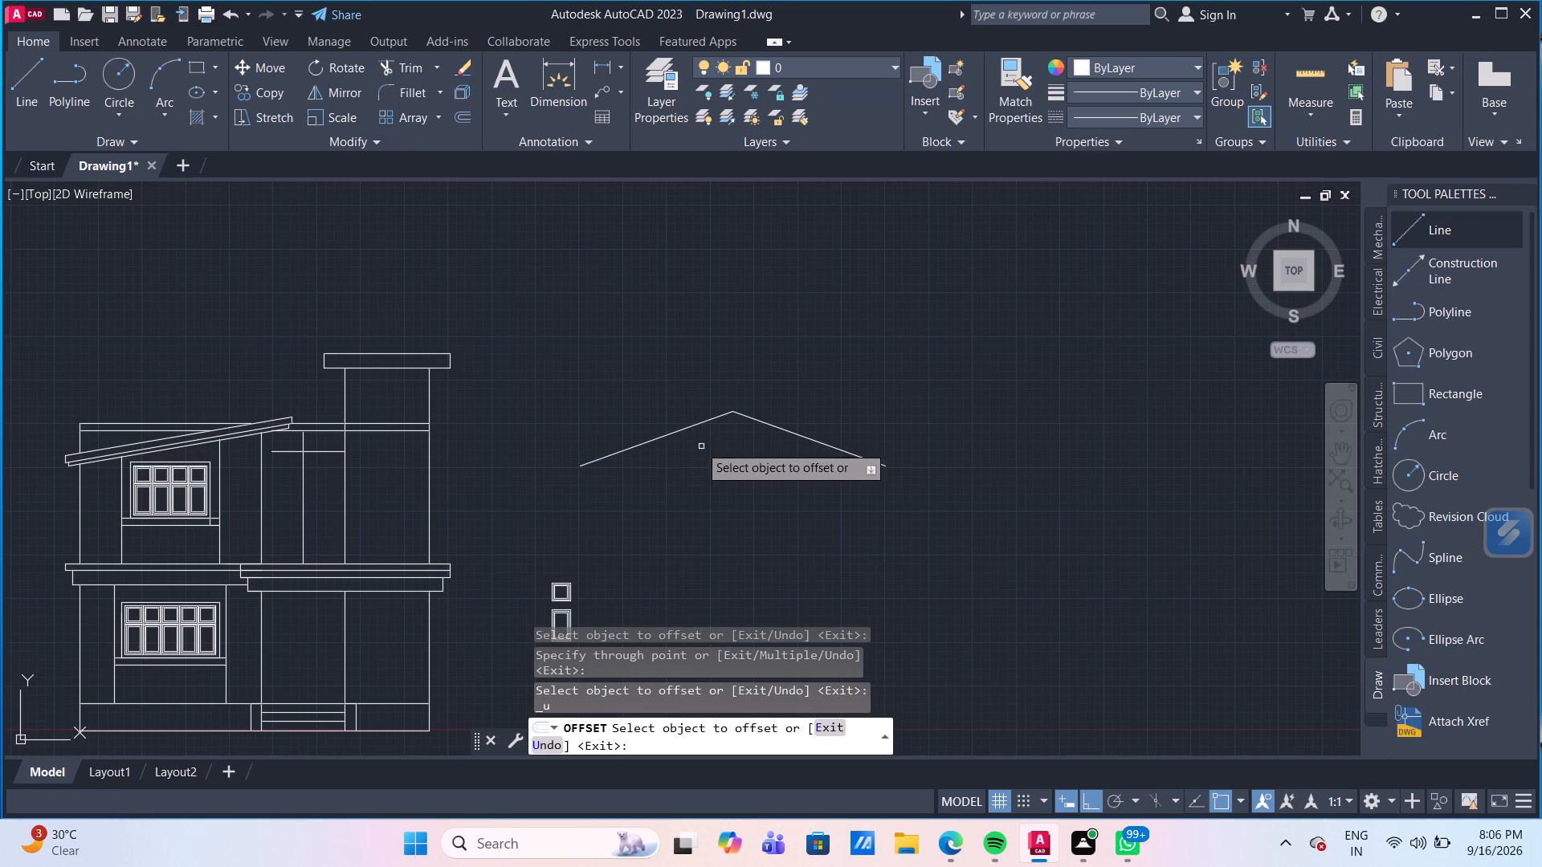
left_click(687, 428)
type("50")
key("Return")
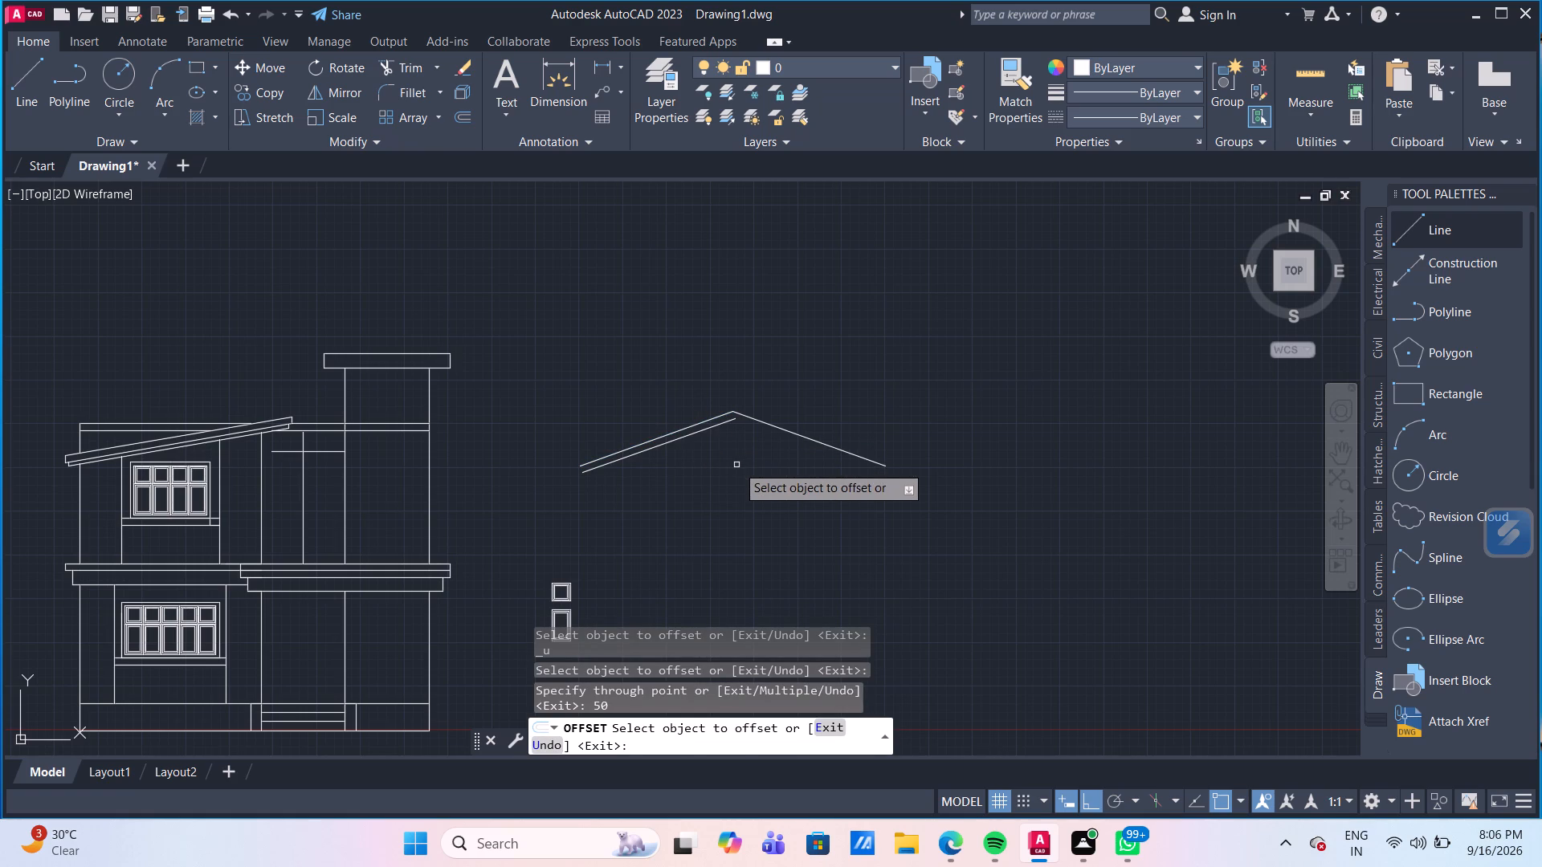
scroll(797, 410, "up", 2)
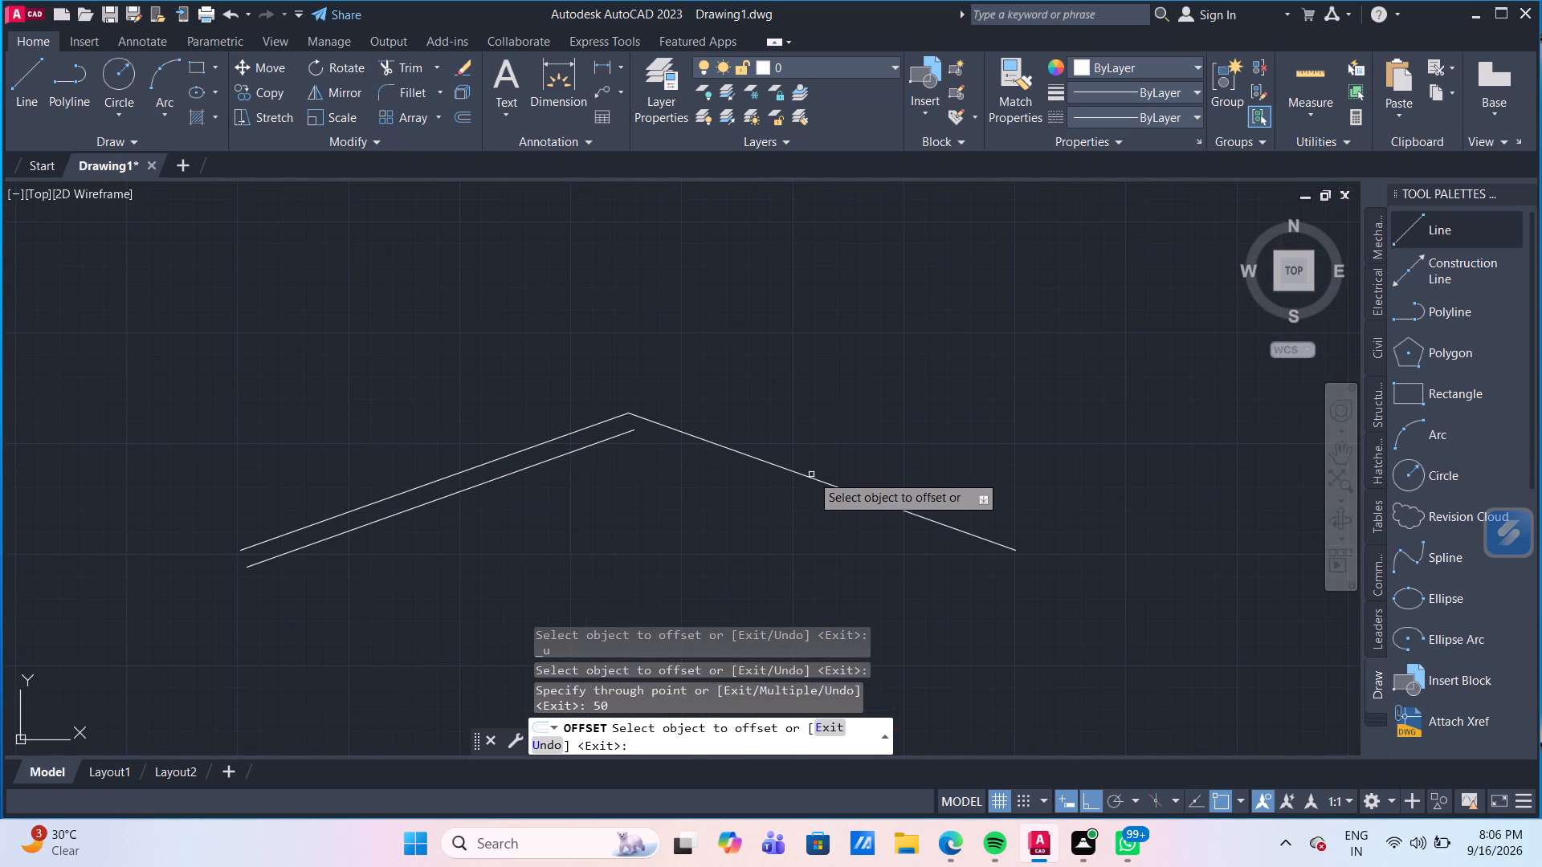
left_click(812, 480)
type("50")
key("Return")
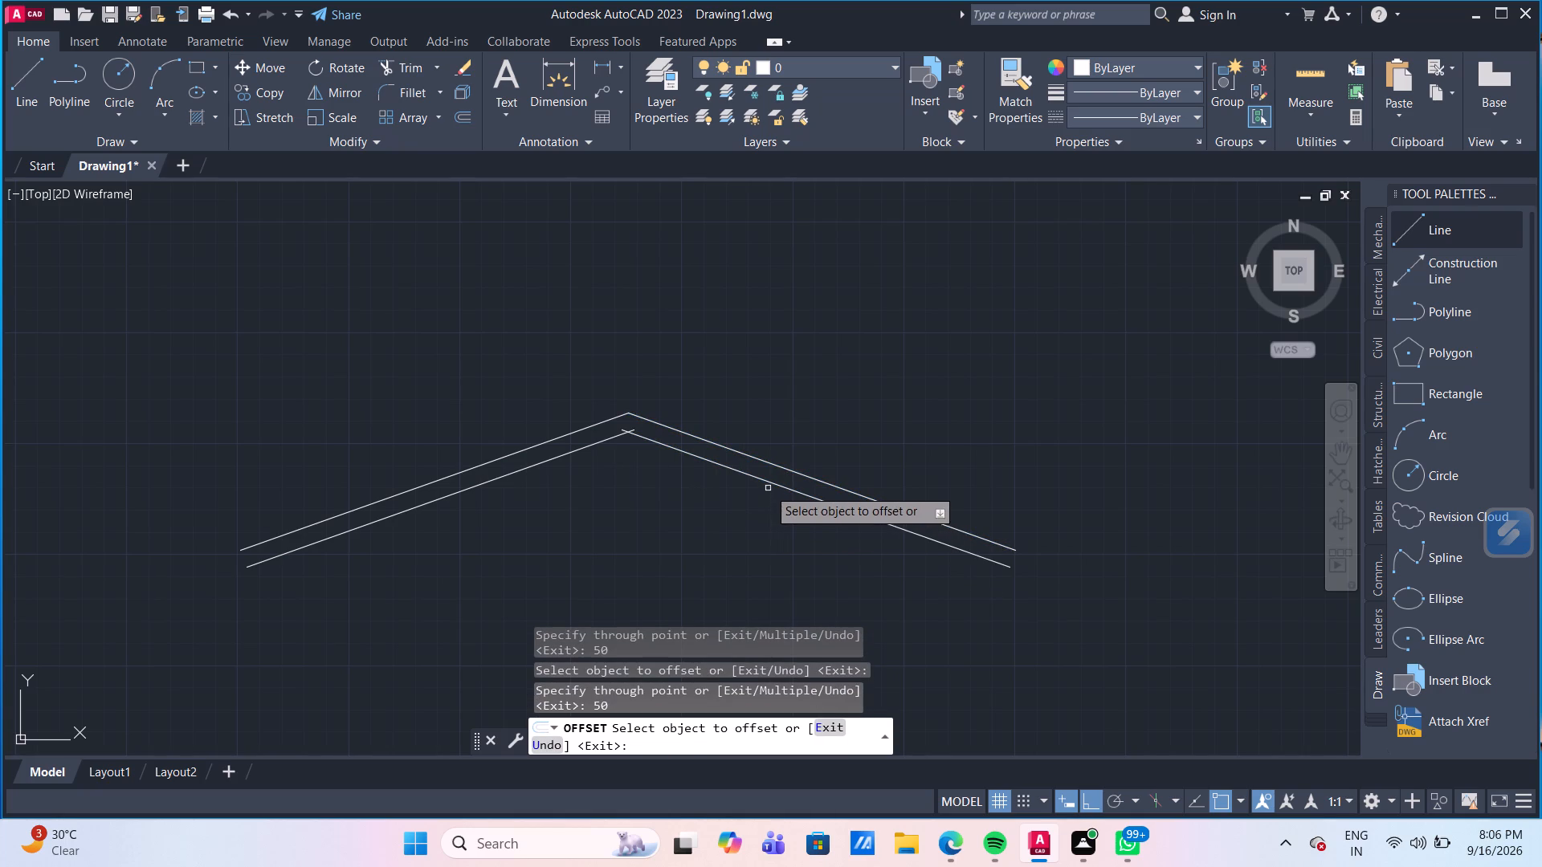
Offset the two inner gable lines a further 25 to the underside.
left_click(769, 484)
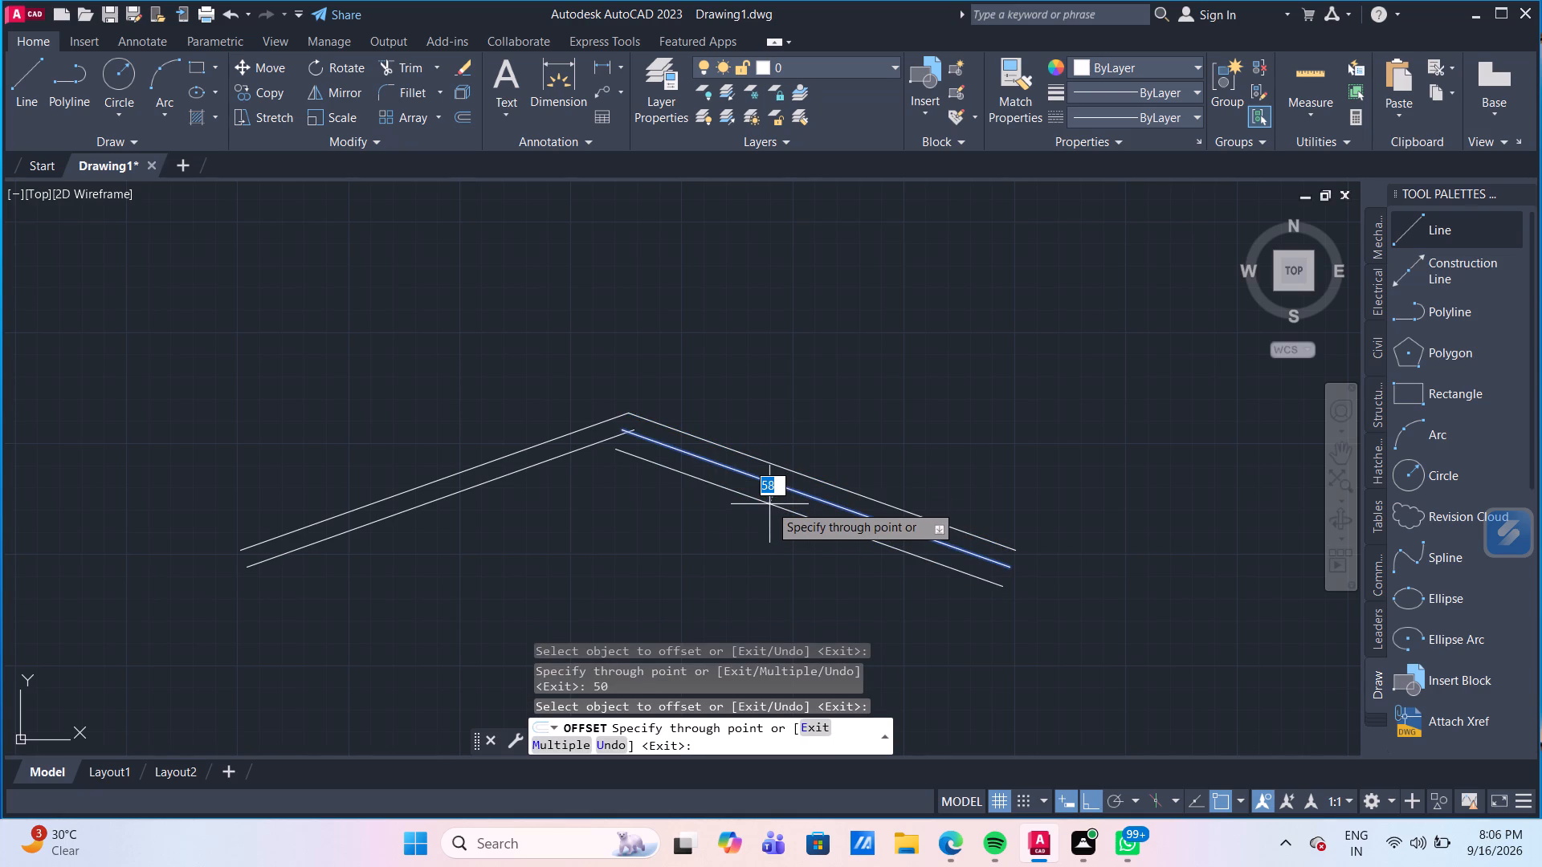
type("25")
key("Return")
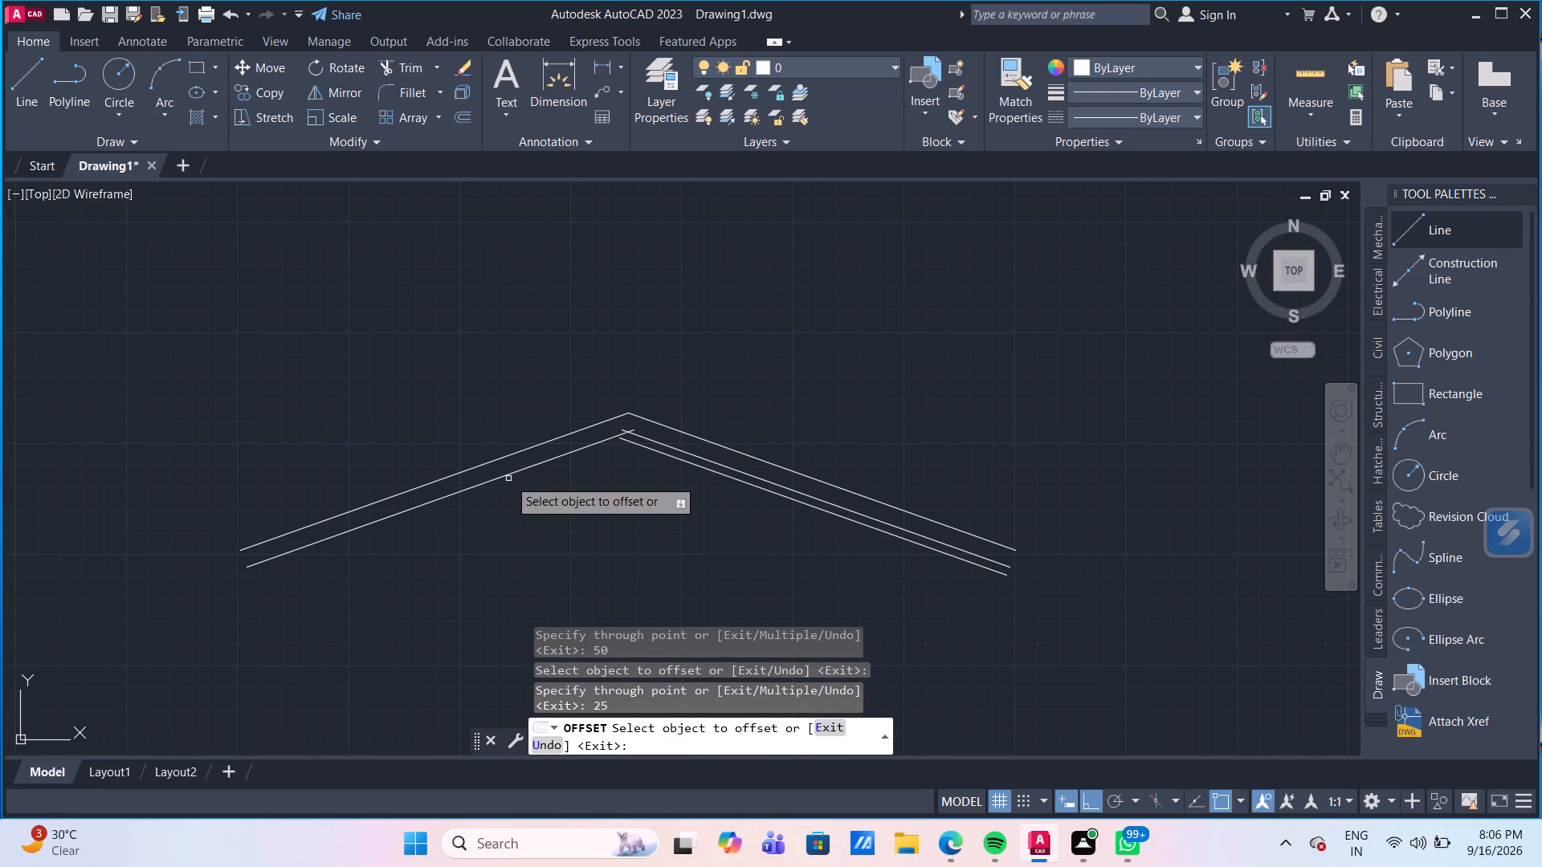
left_click(505, 476)
type("25")
key("Return")
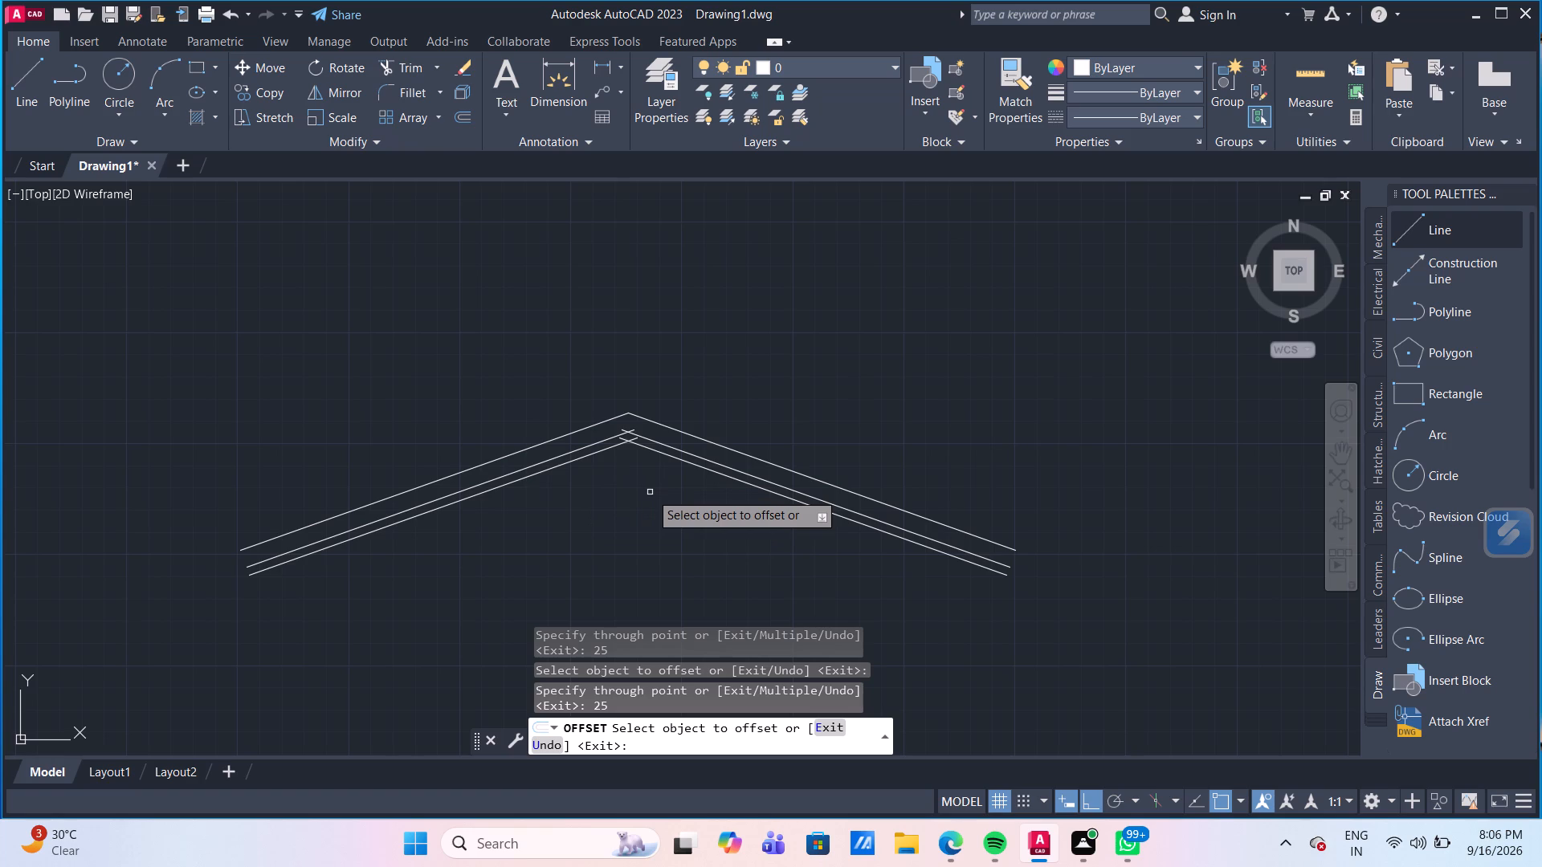
scroll(650, 492, "down", 2)
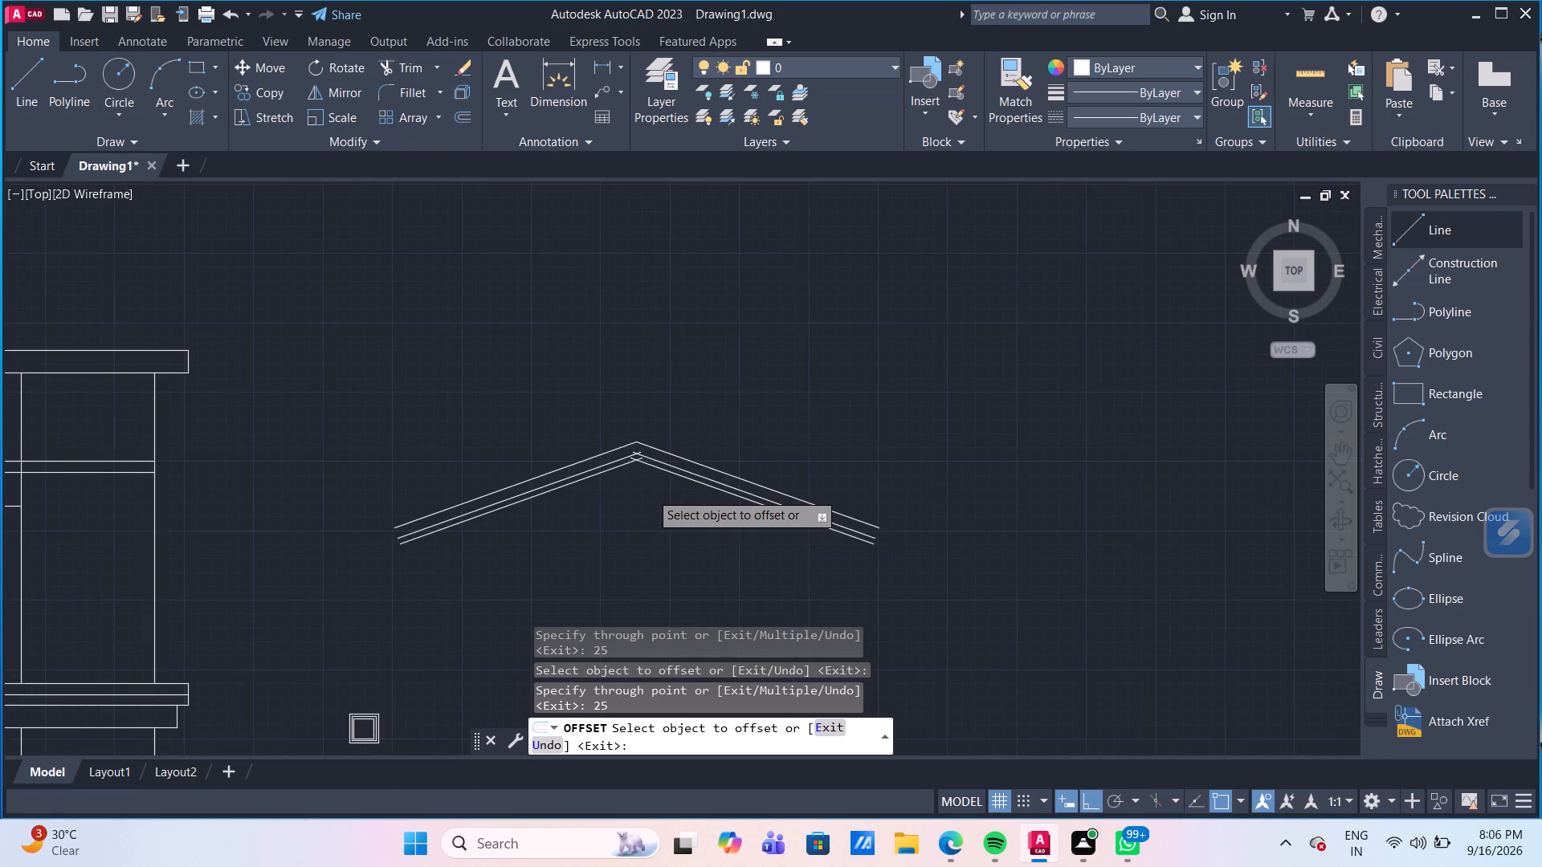
key("Escape")
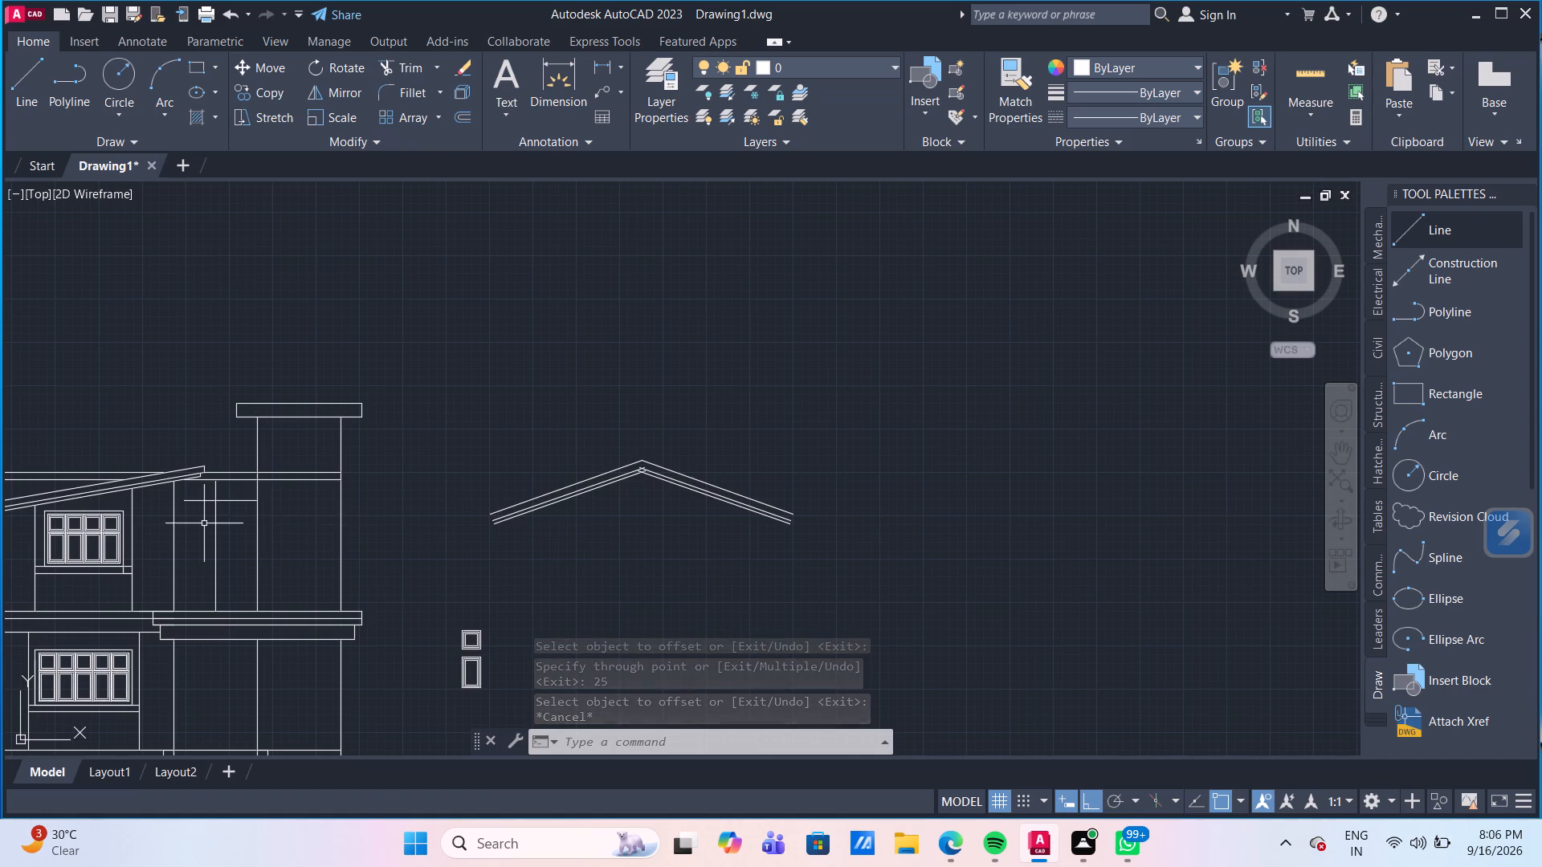
Check the dimensions around the upper-floor bay and the adjoining tower with Quick Measure.
scroll(204, 523, "up", 2)
middle_click_drag(238, 523, 367, 490)
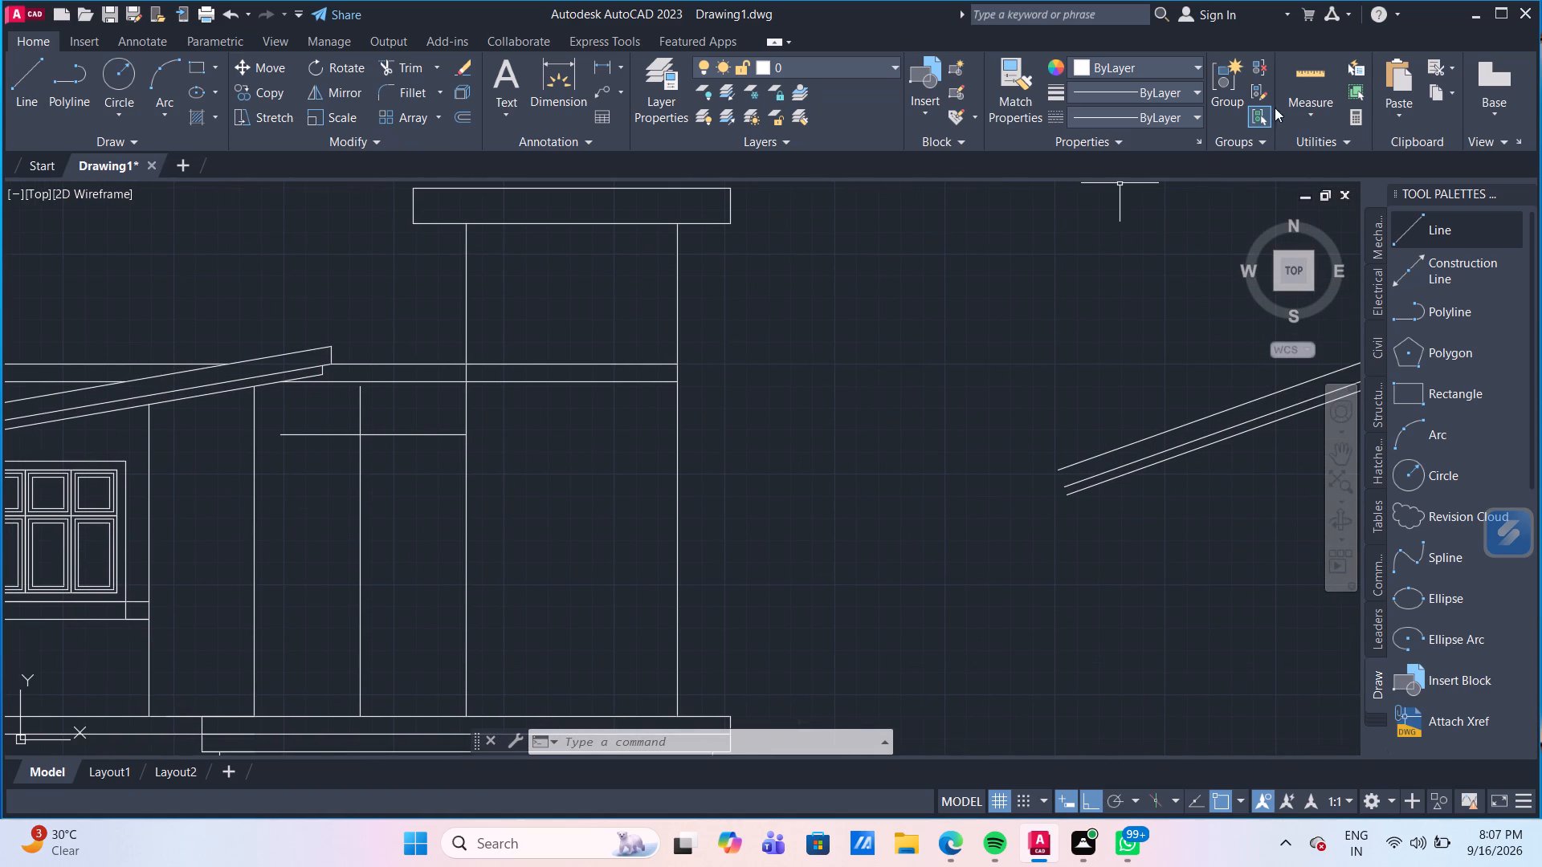
left_click(1328, 70)
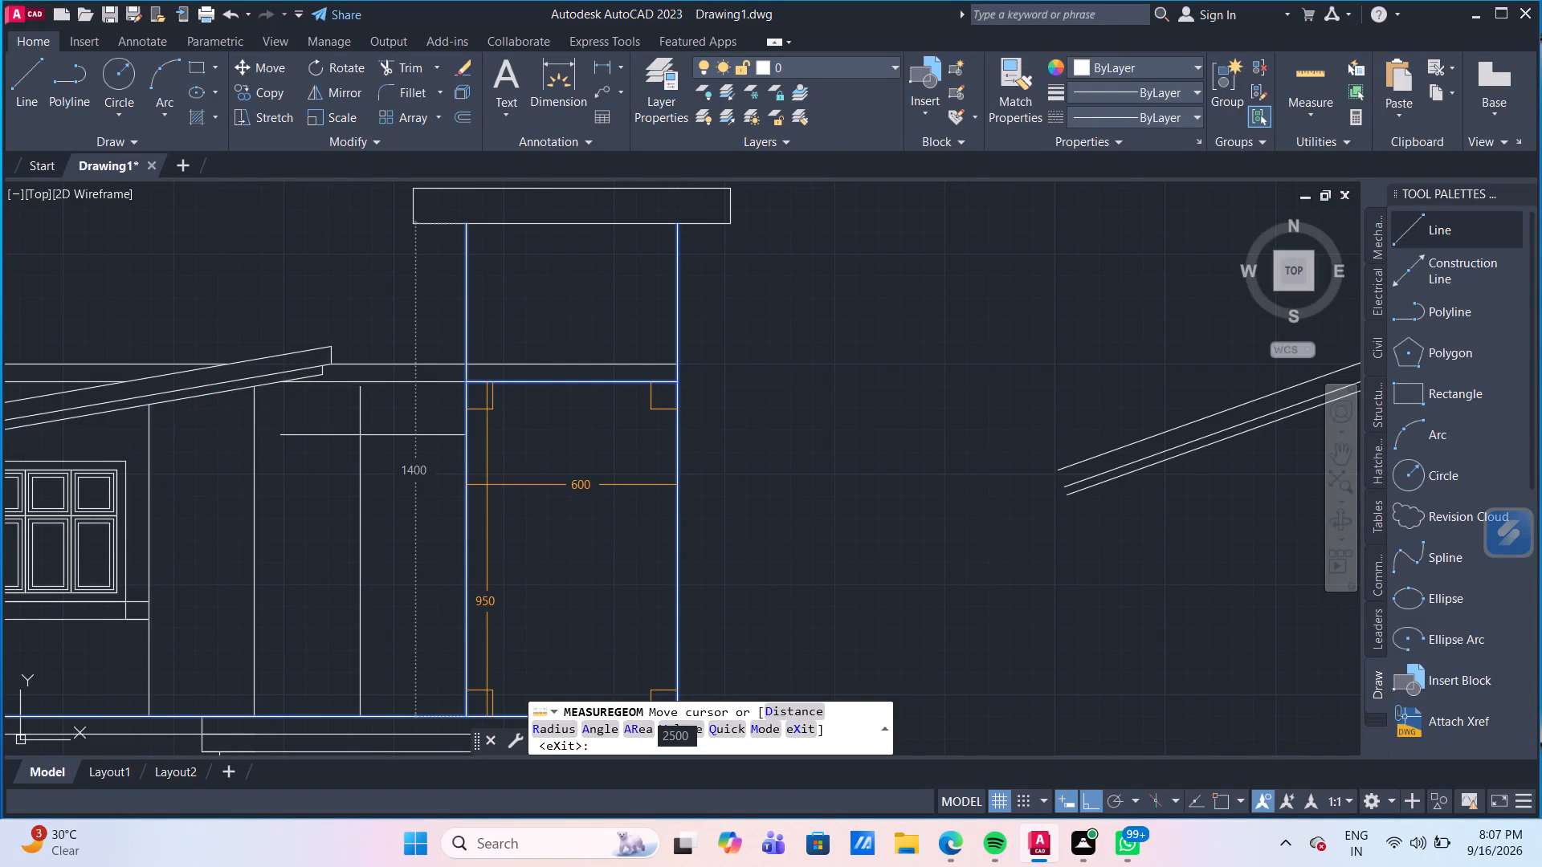
key("Escape")
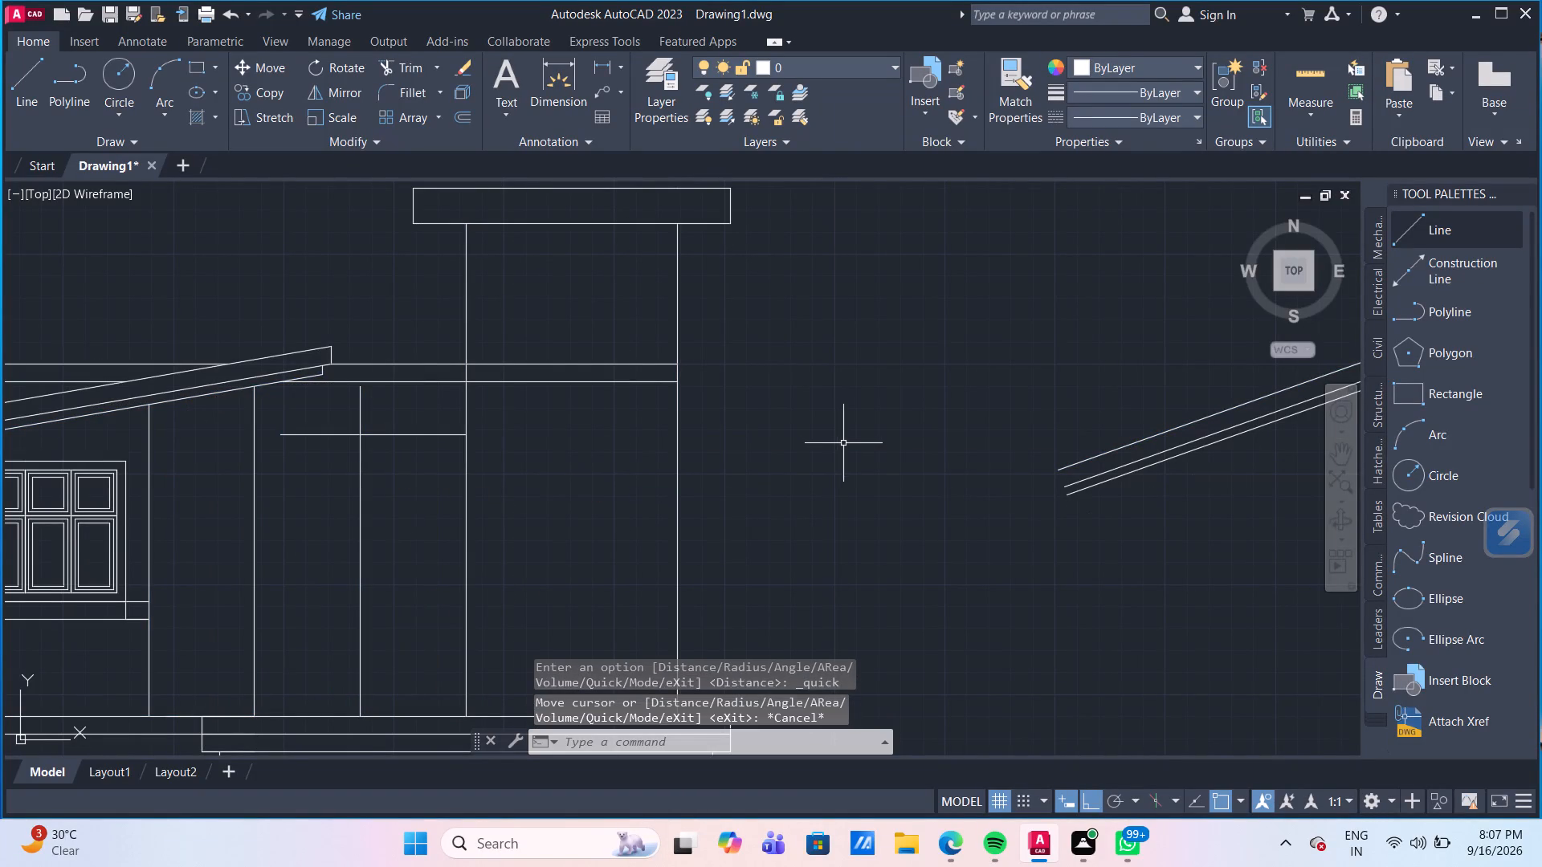
Draw a vertical centre line straight down from the gable's apex, ending well below the eaves ends.
middle_click_drag(839, 442, 528, 429)
scroll(528, 429, "down", 1)
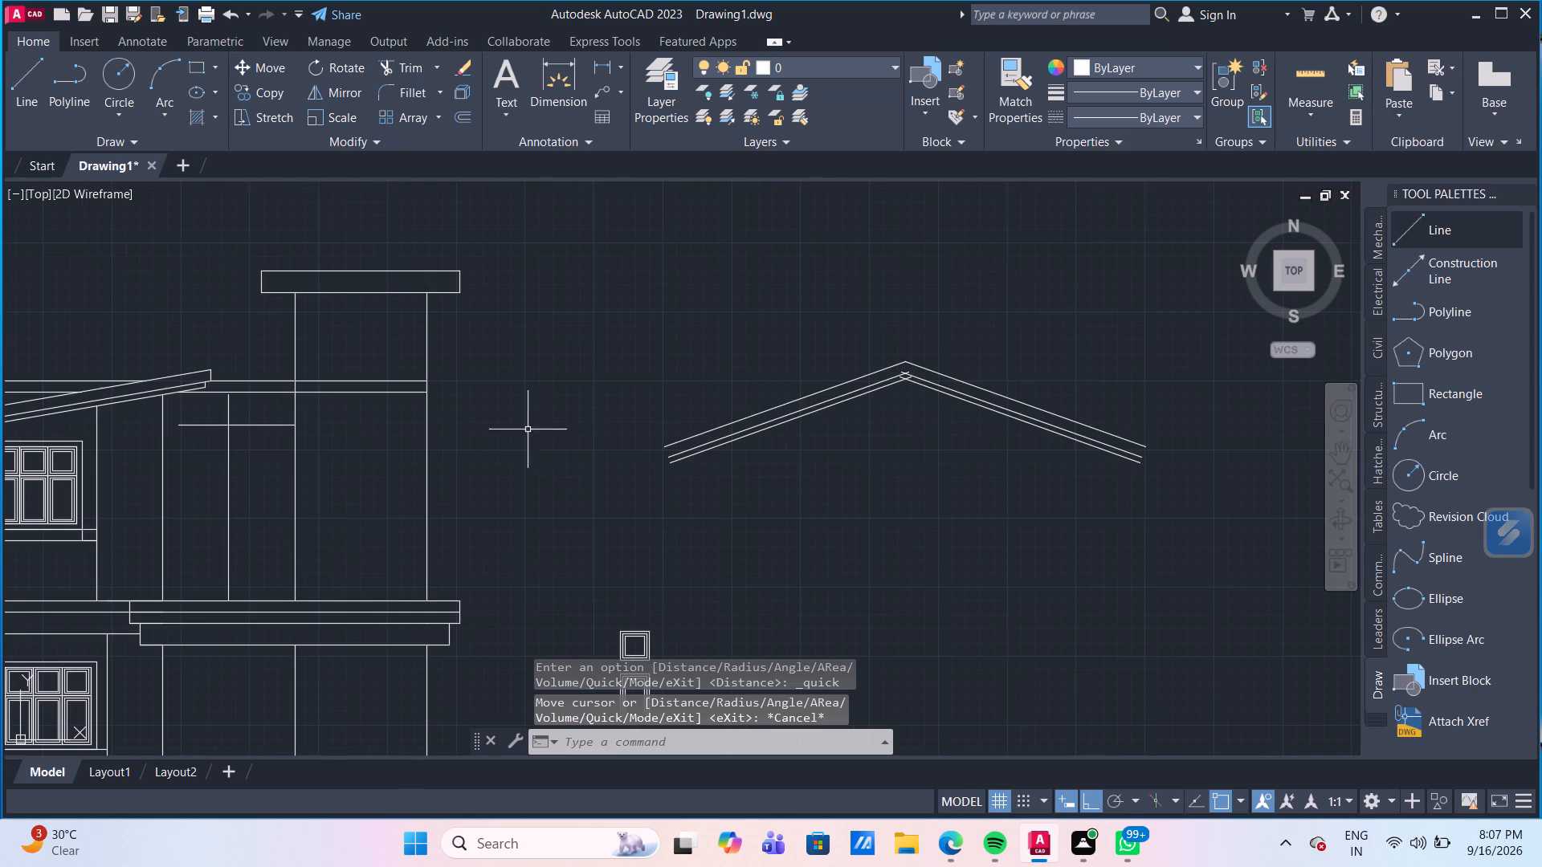
scroll(958, 496, "up", 1)
middle_click_drag(957, 493, 758, 448)
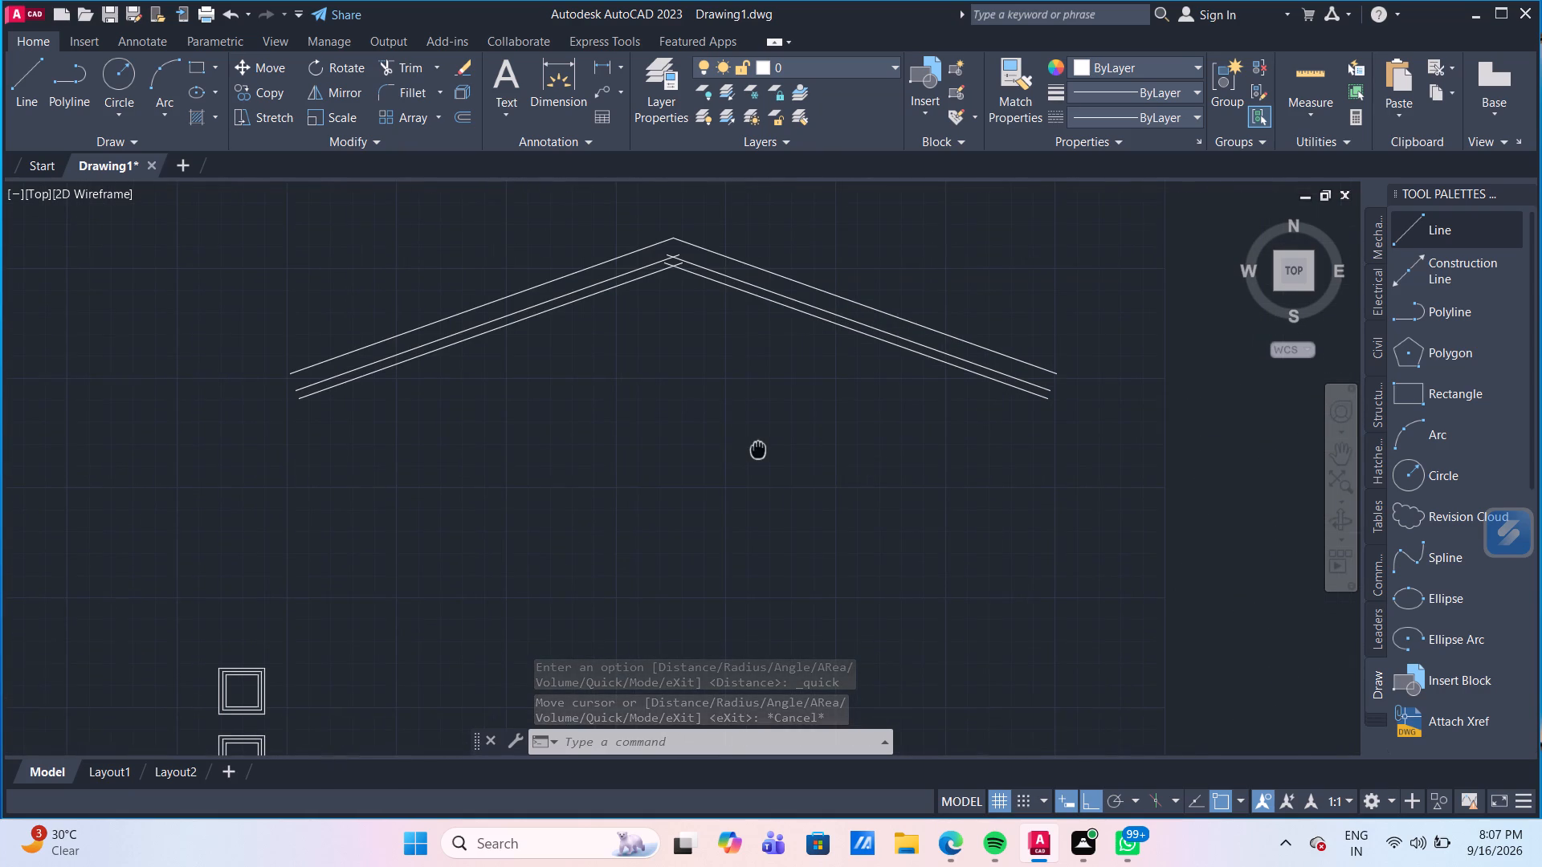
middle_click_drag(758, 448, 757, 453)
scroll(757, 453, "down", 1)
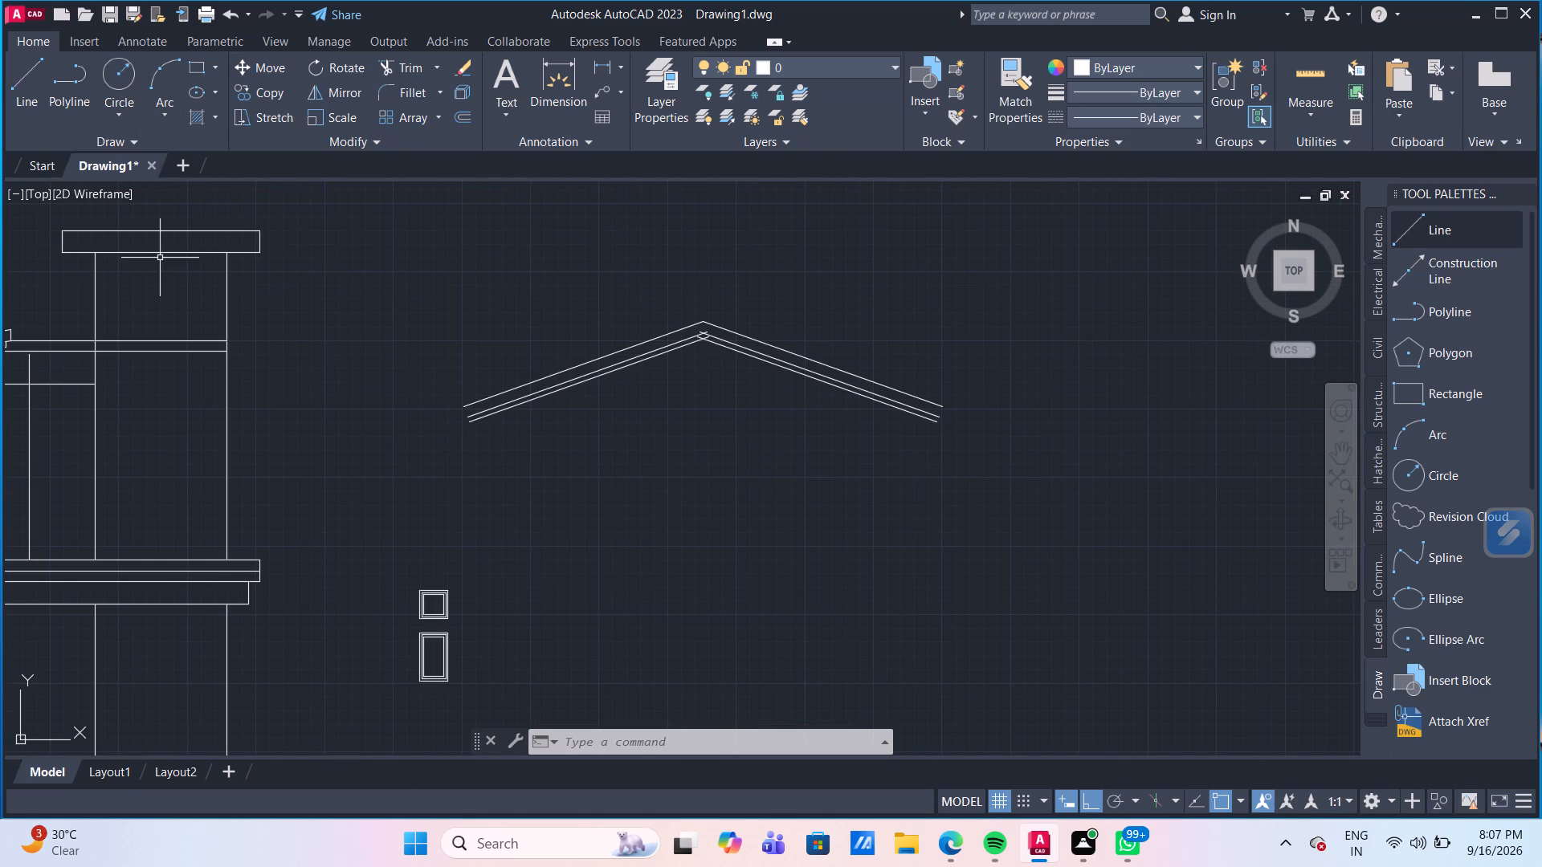
left_click(31, 71)
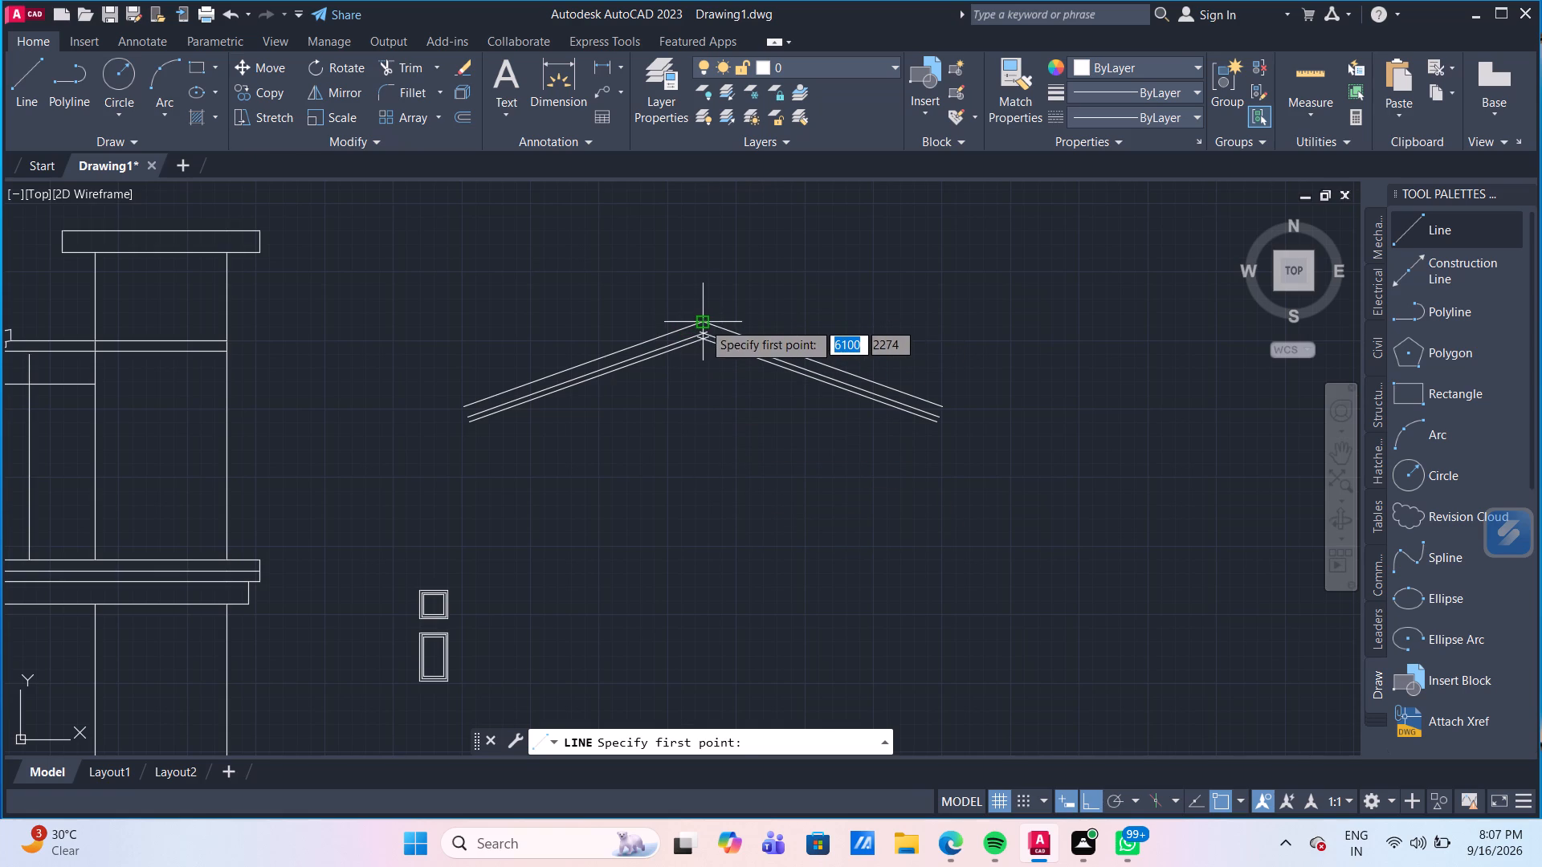
left_click(703, 322)
left_click(710, 519)
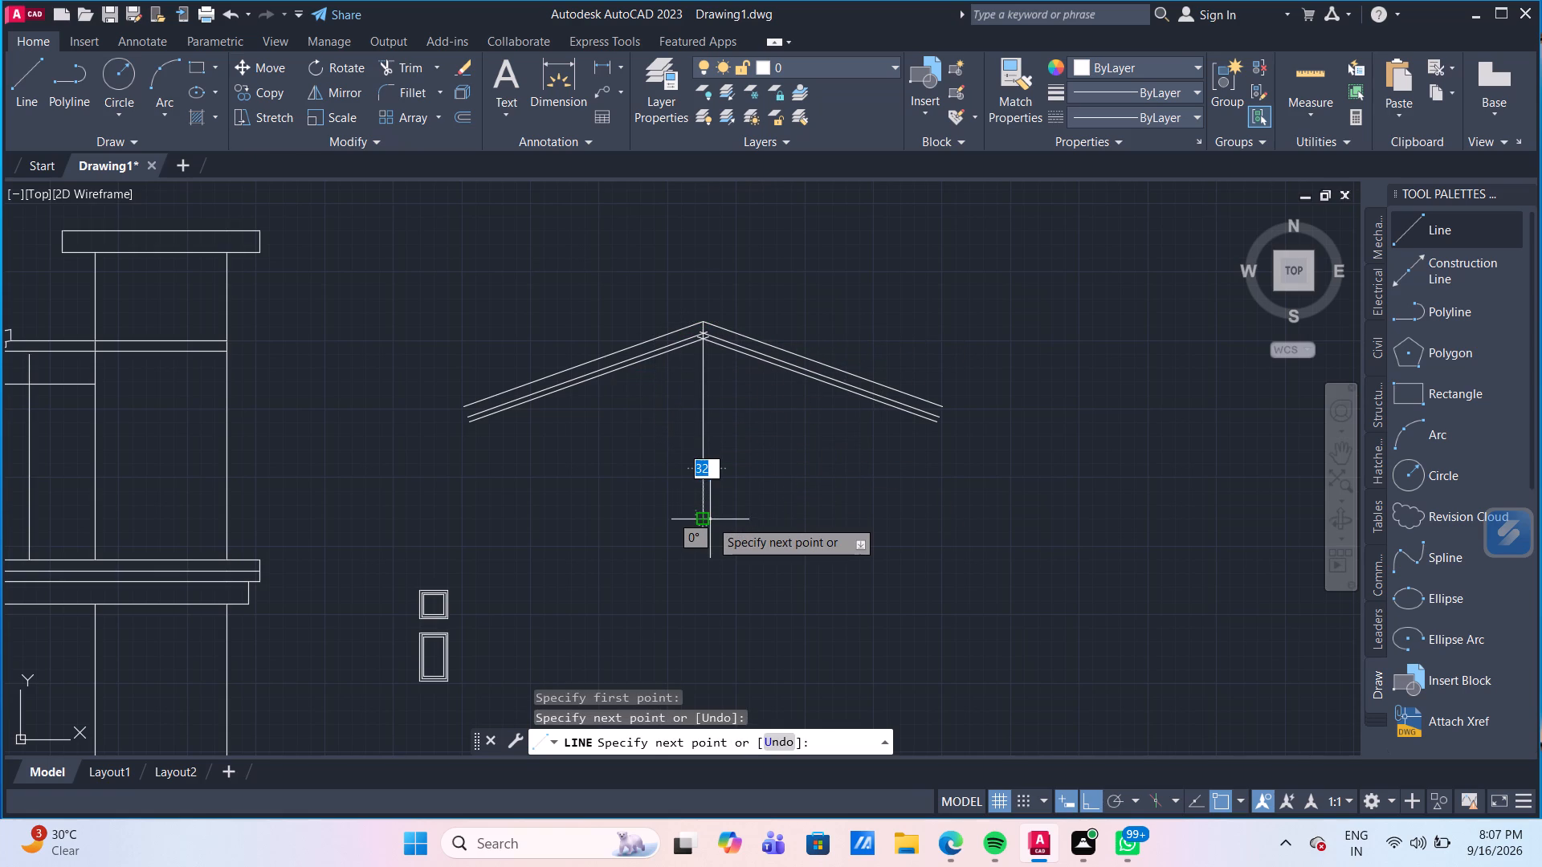
key("Escape")
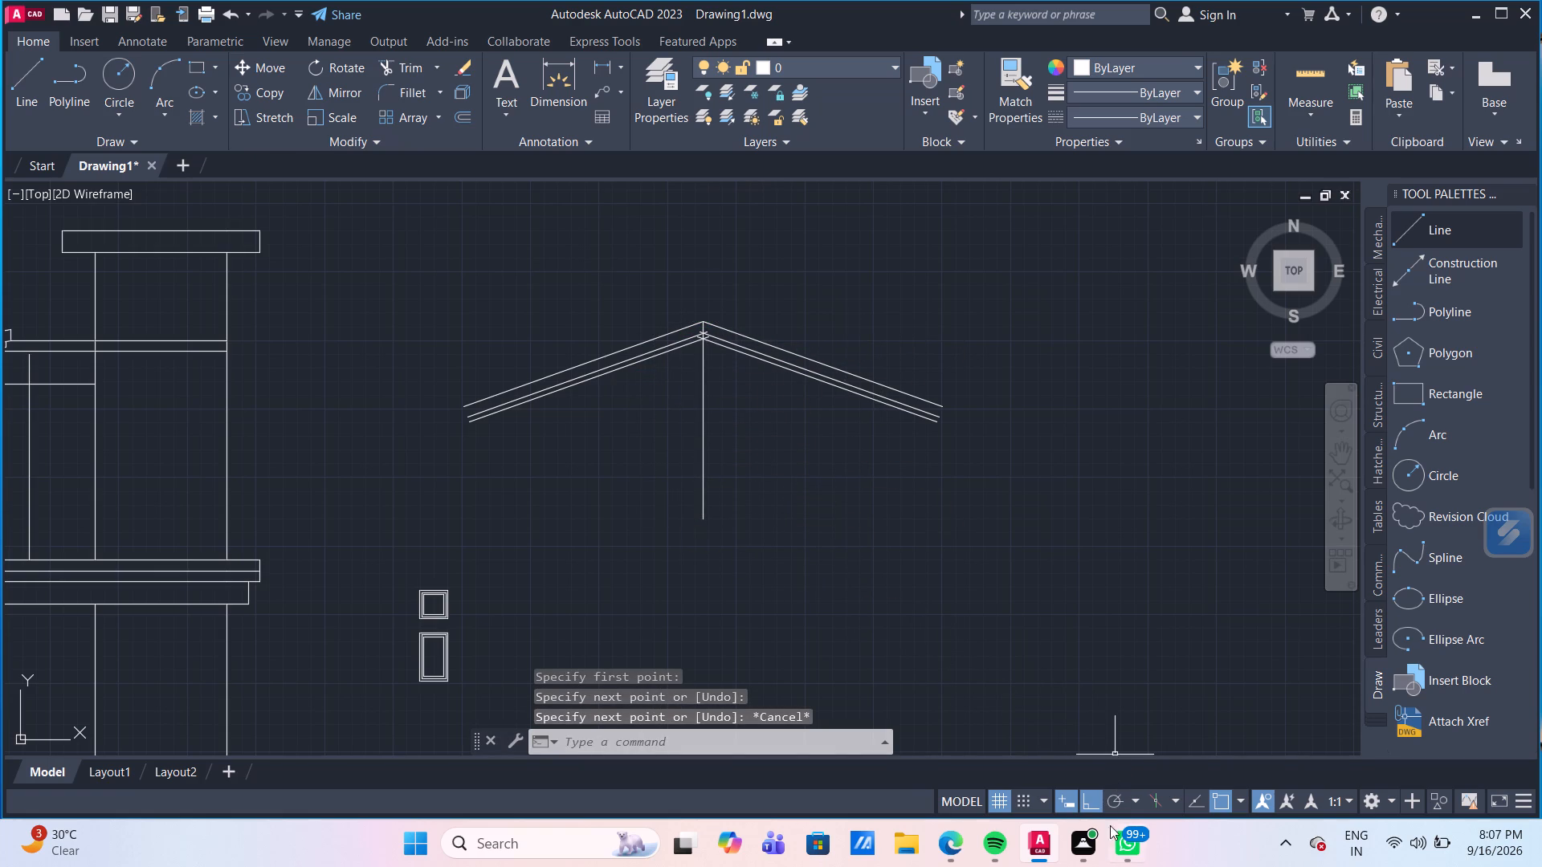
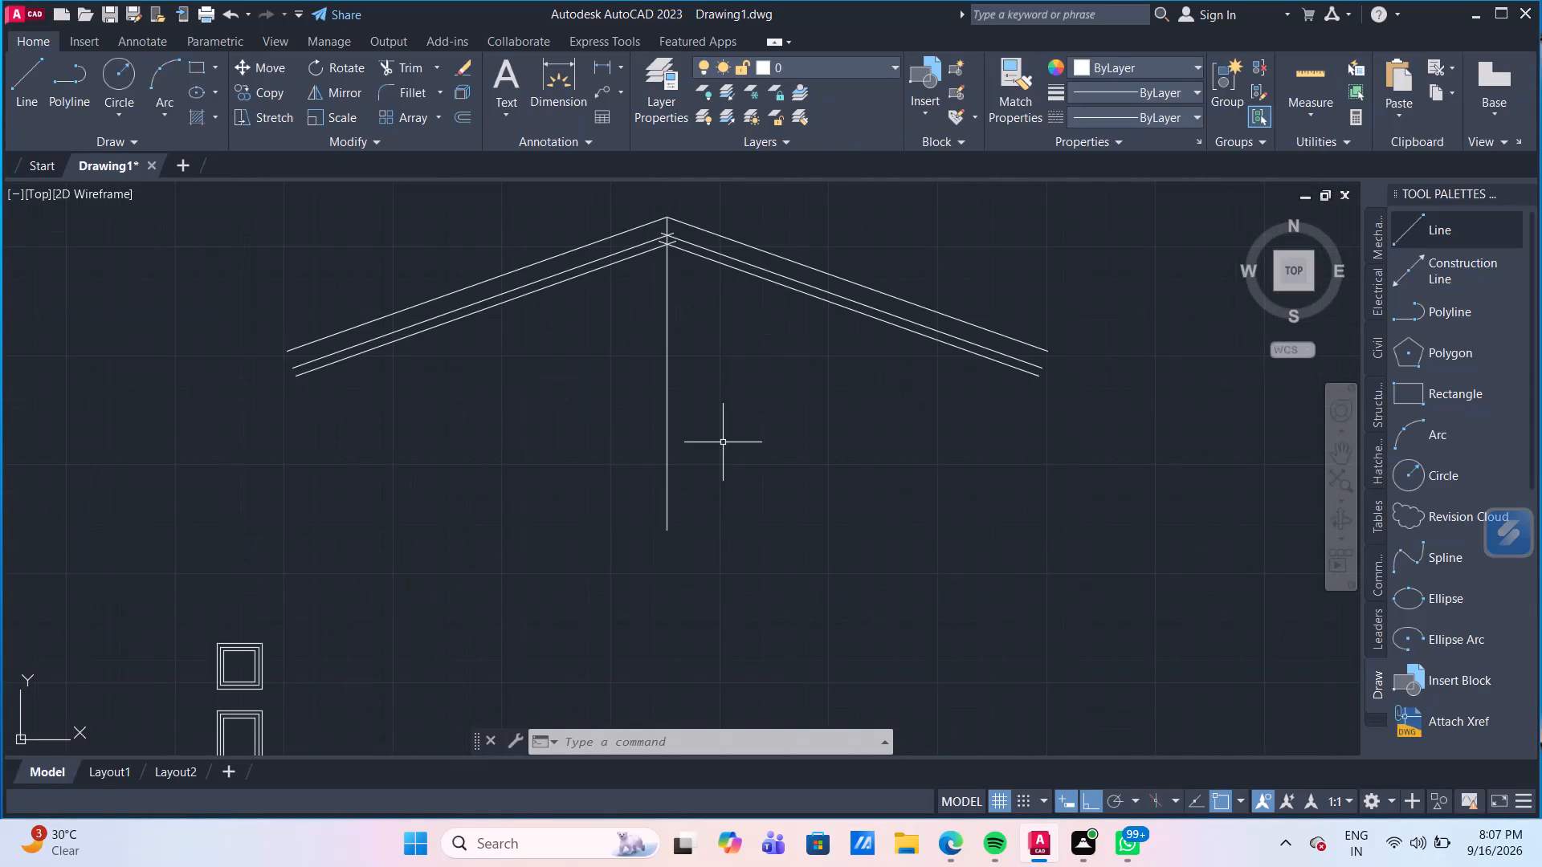
Offset the gable's vertical centre line 450 to each side, giving one parallel vertical line per slope.
scroll(723, 442, "down", 1)
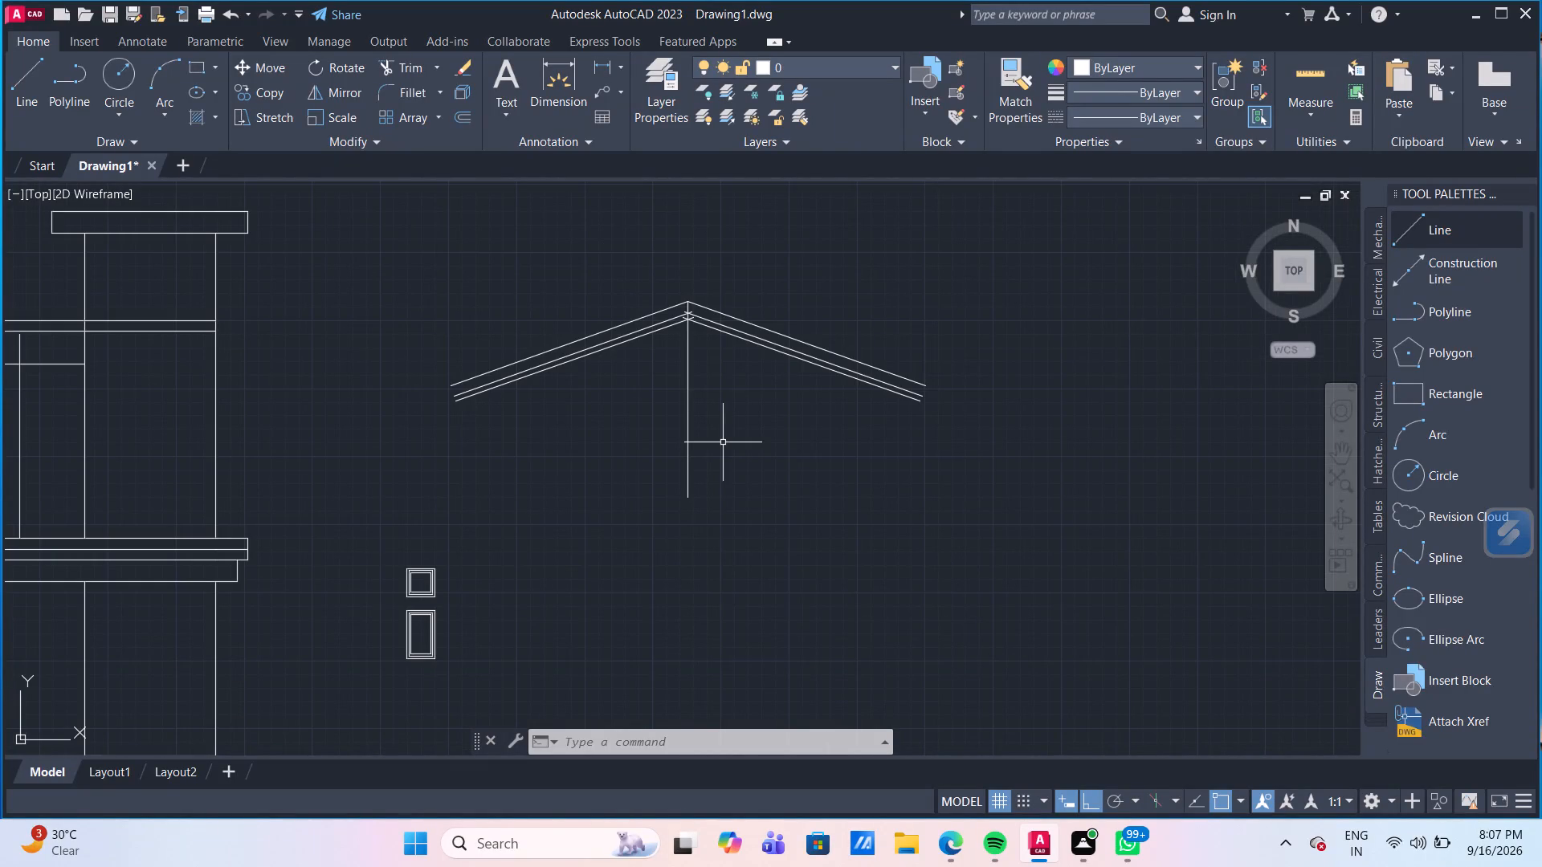
key("o")
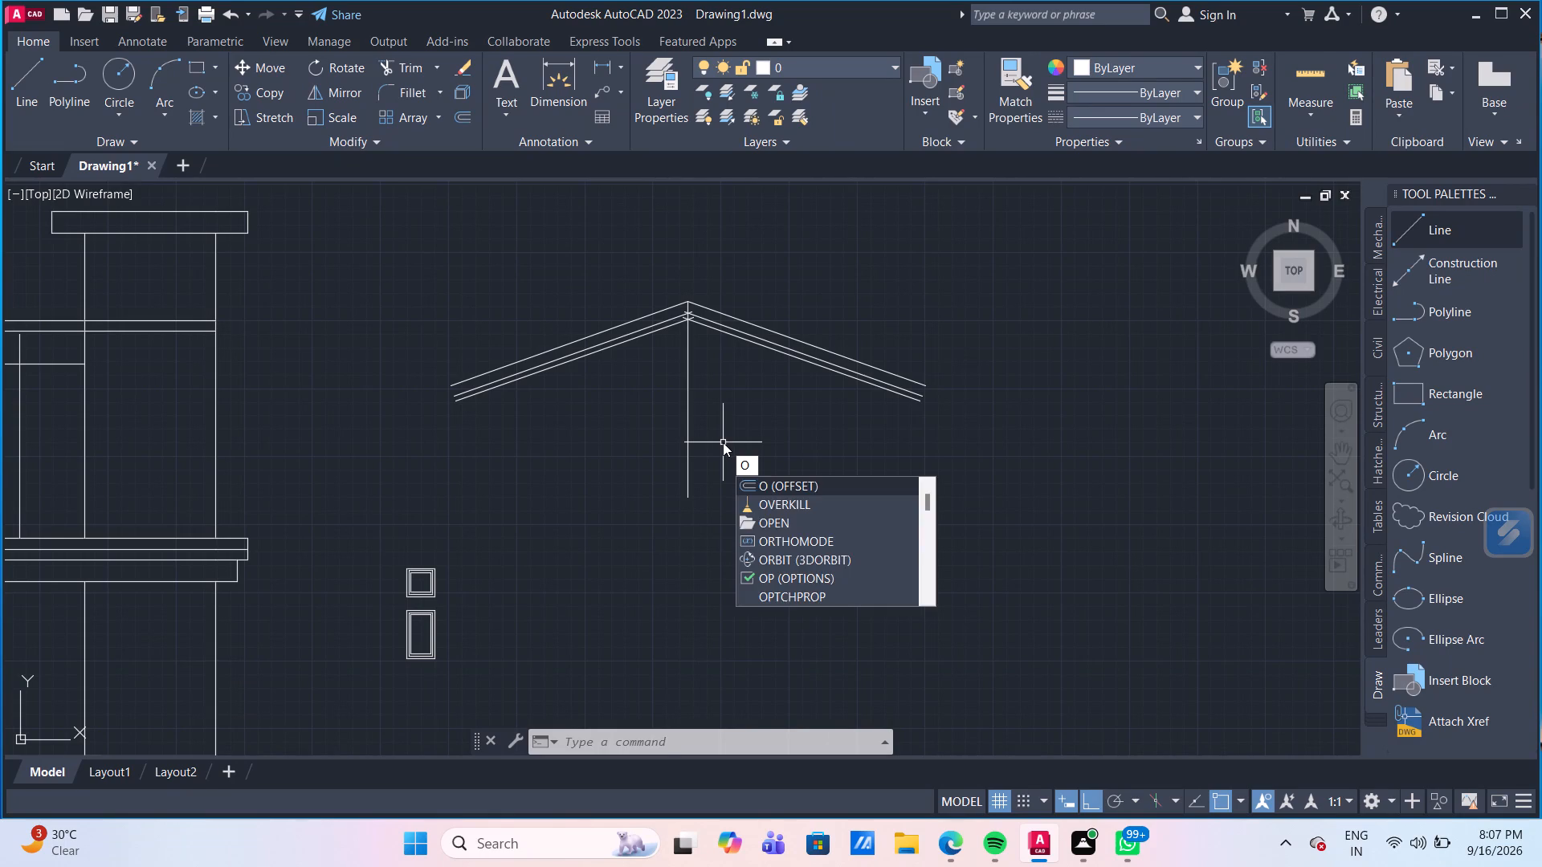
key("Return")
key("Return")
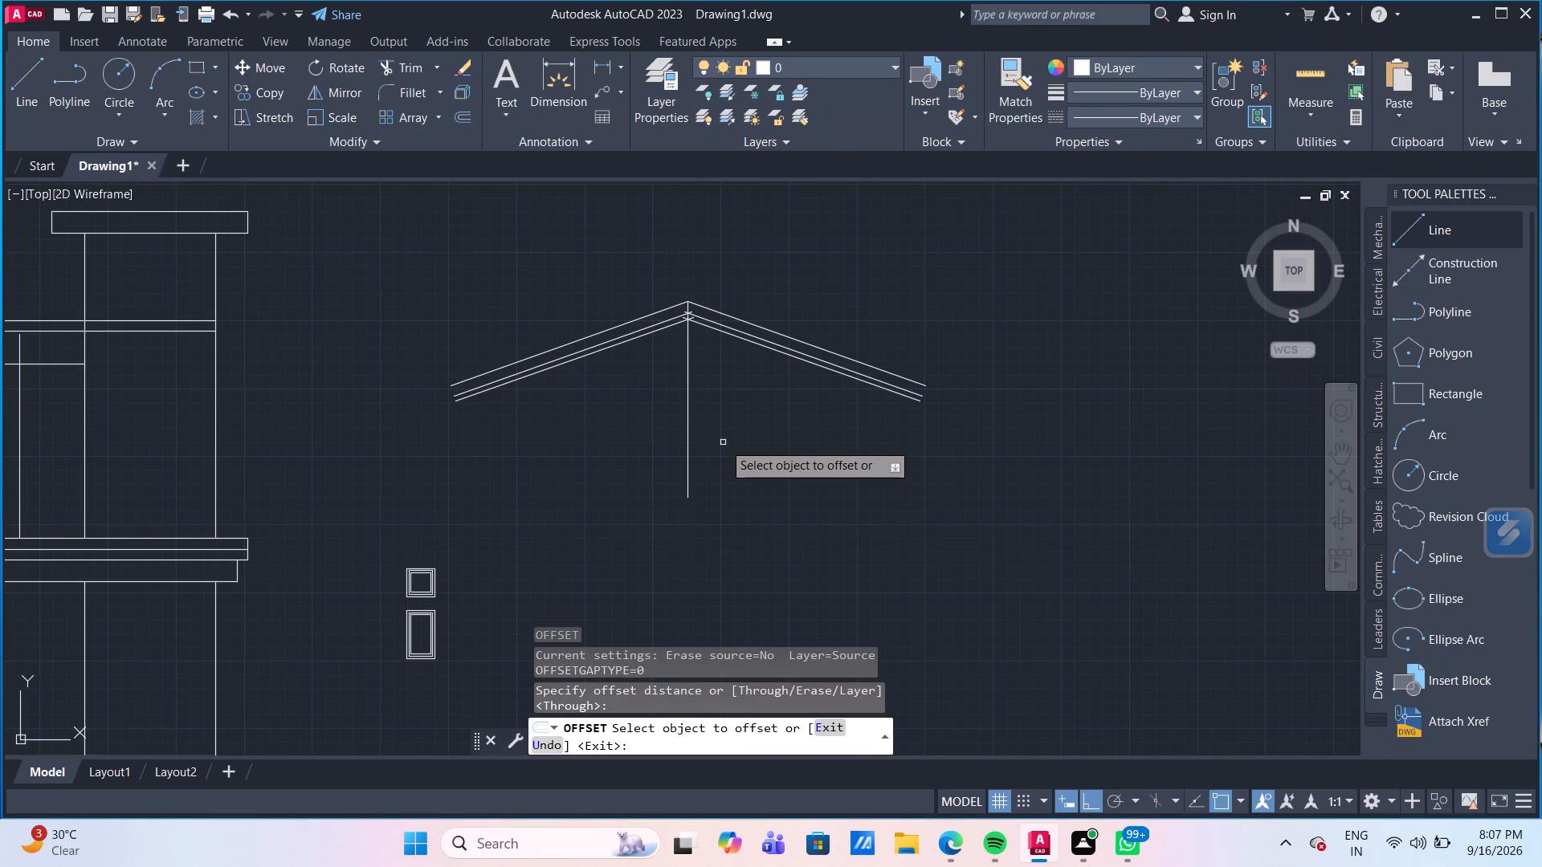
left_click(686, 431)
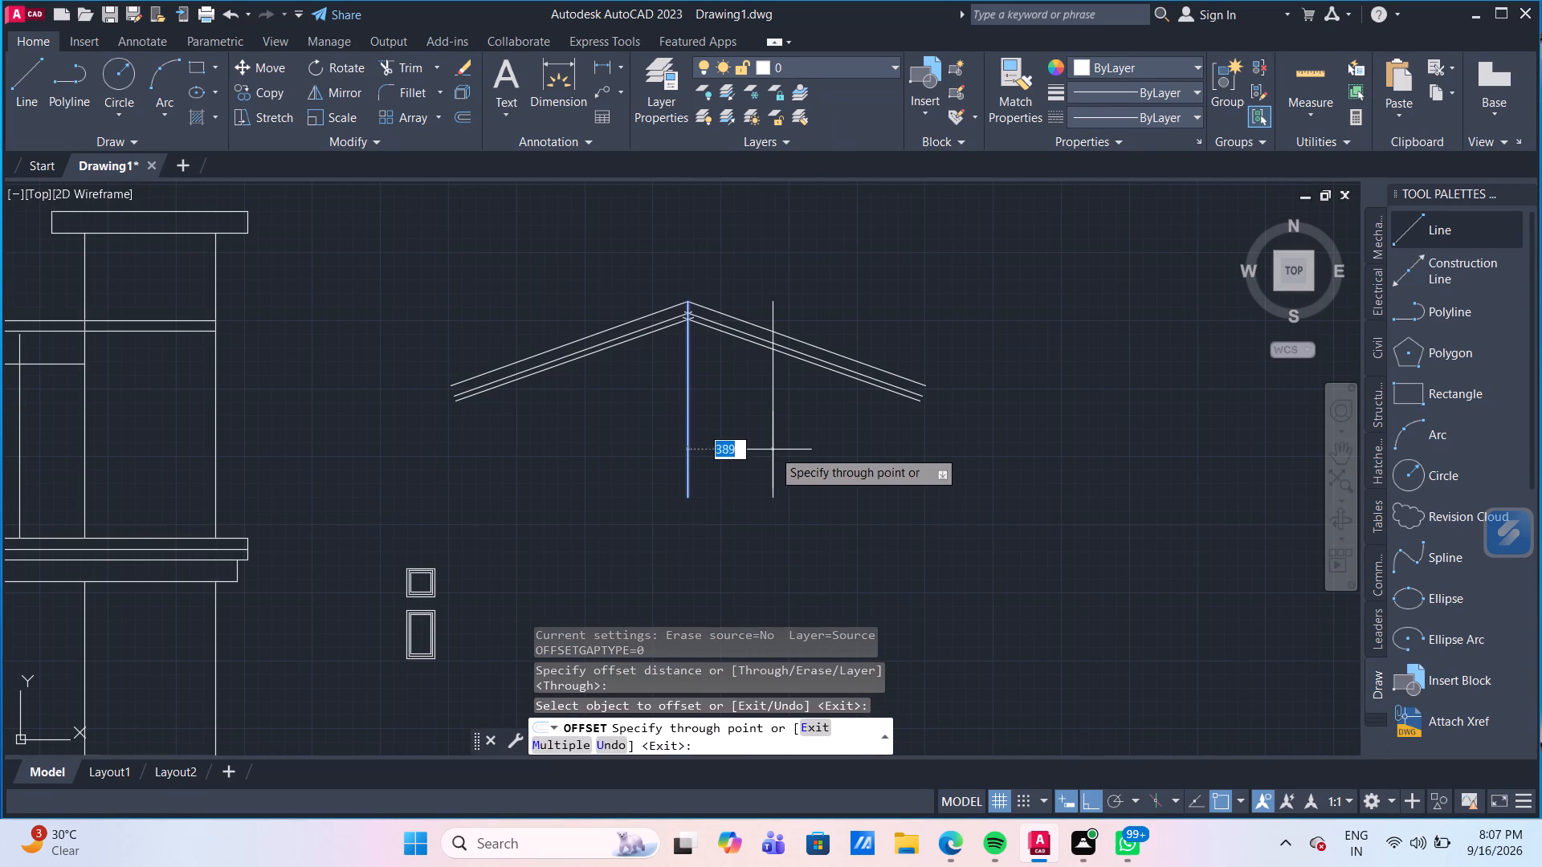
type("45")
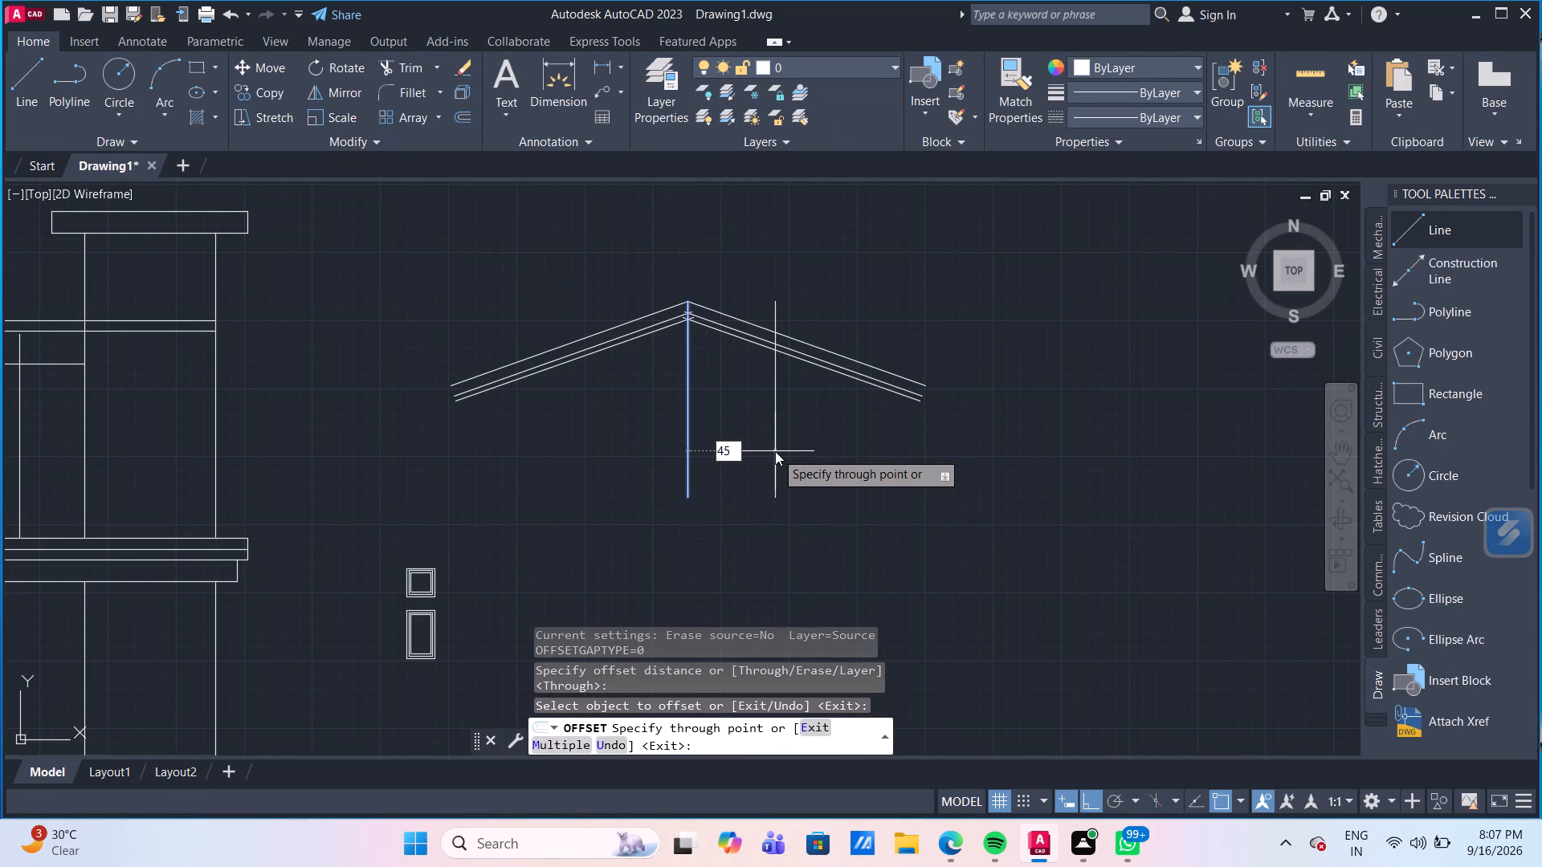
key("0")
key("Return")
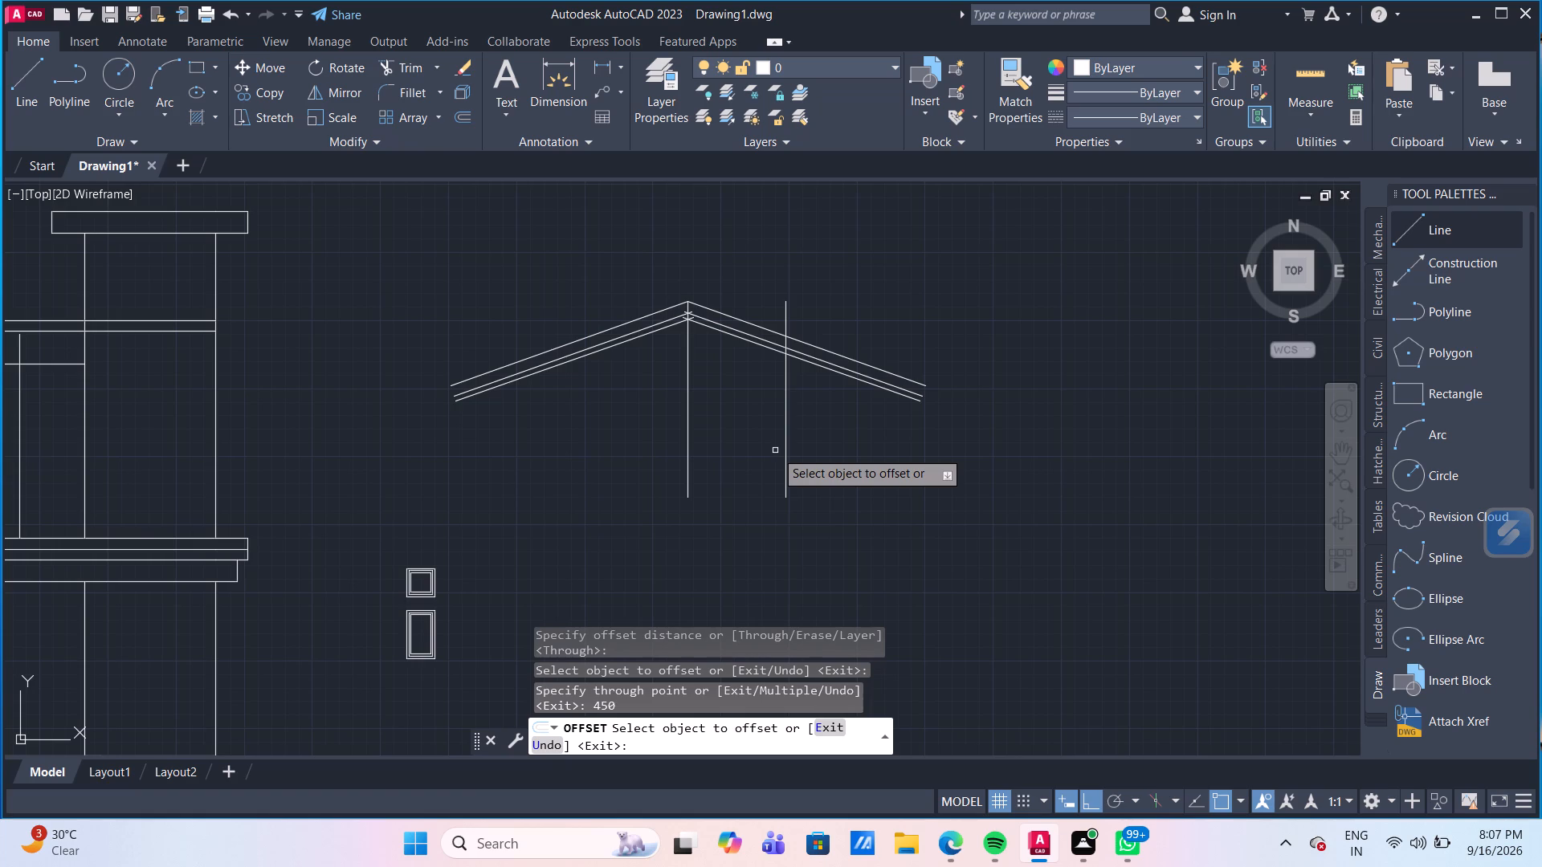
scroll(758, 444, "down", 1)
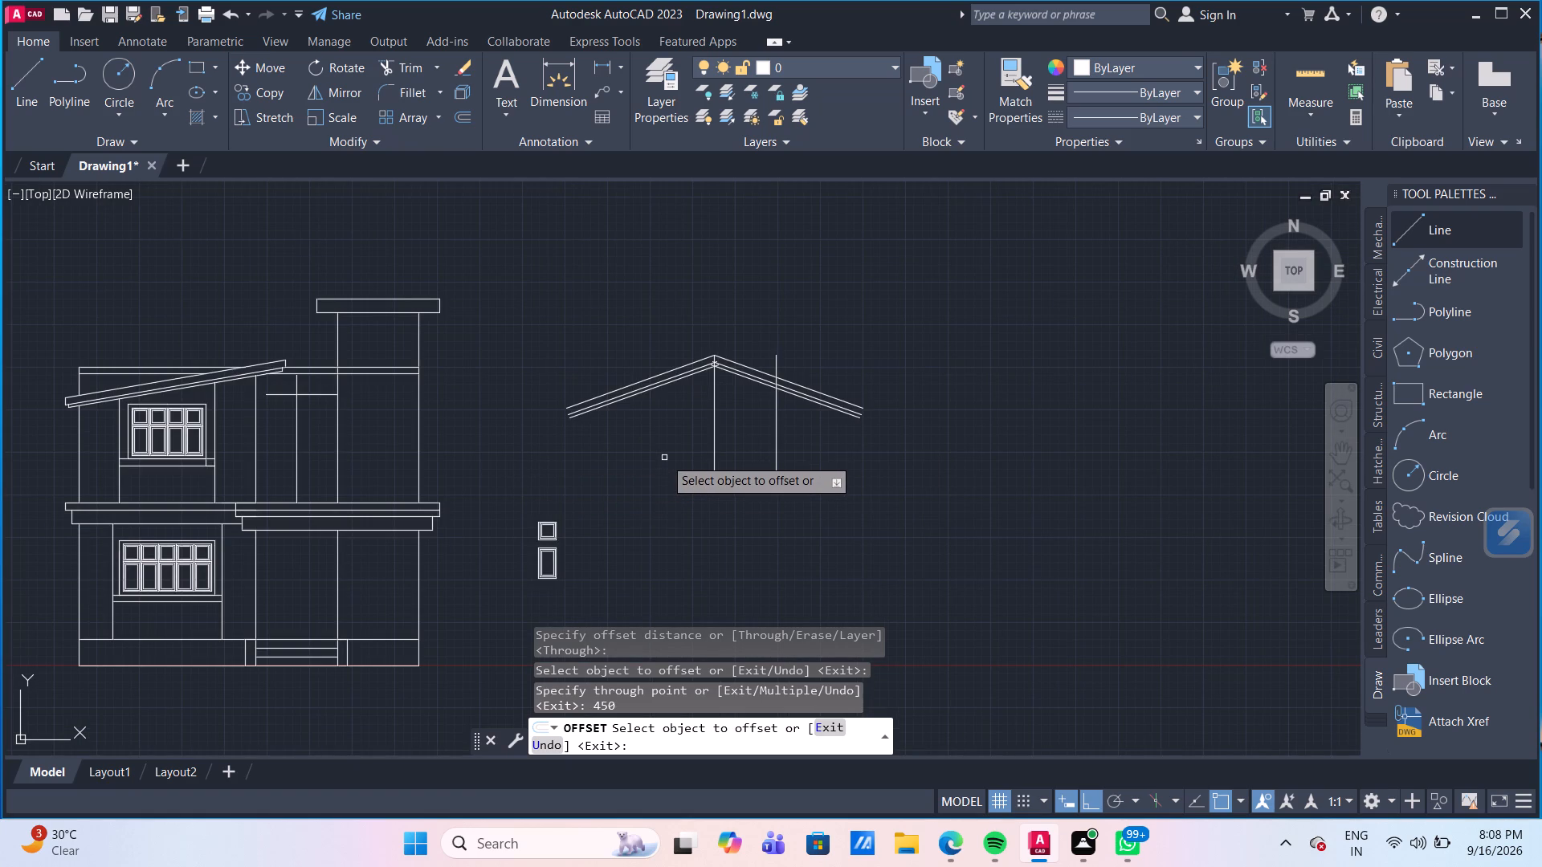
scroll(669, 458, "up", 1)
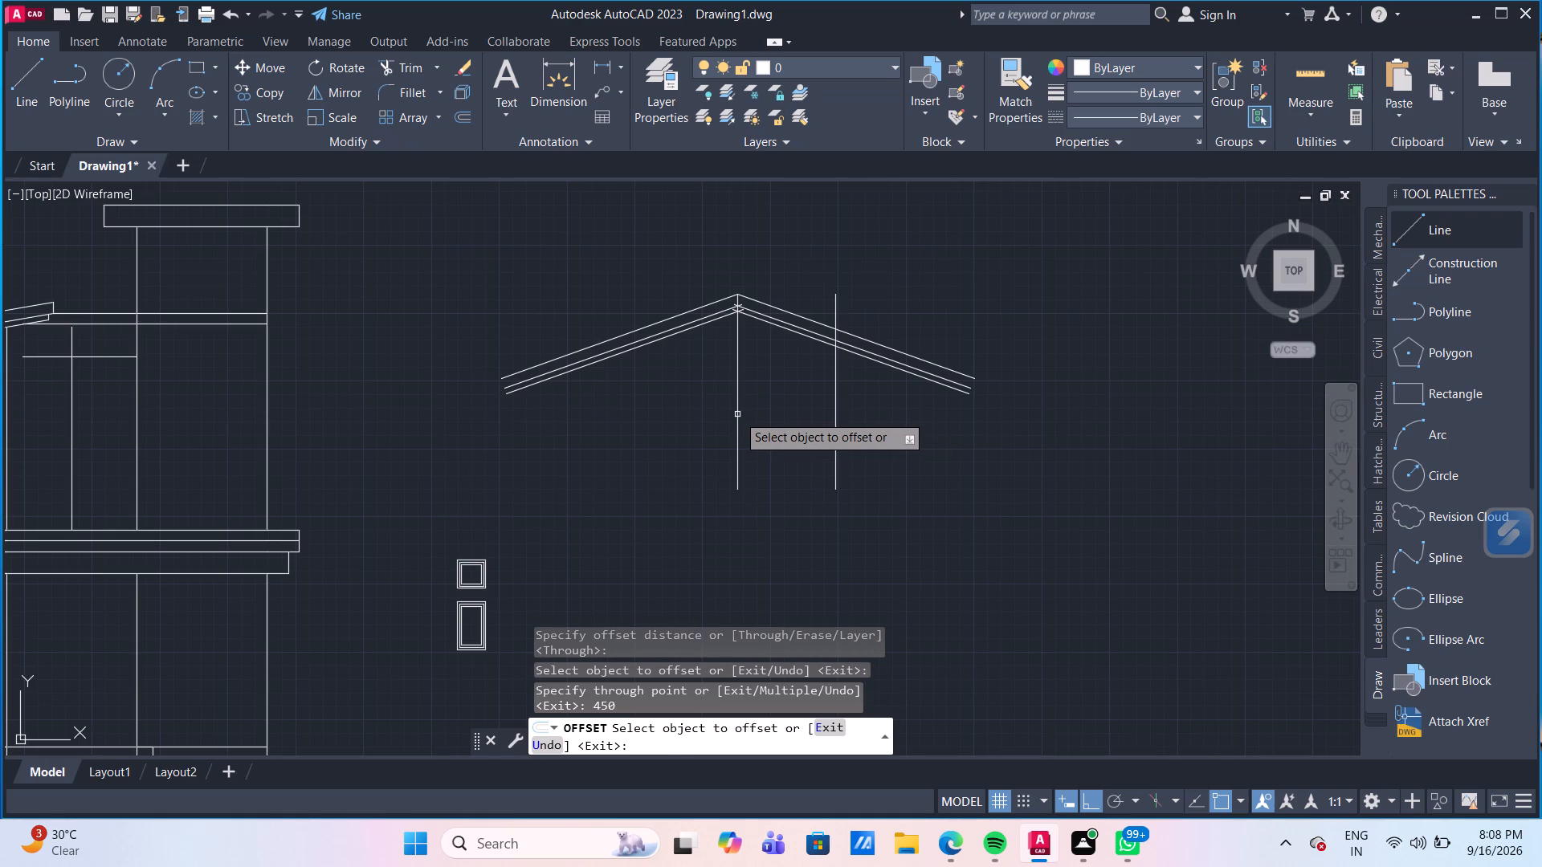
left_click(737, 414)
key("4")
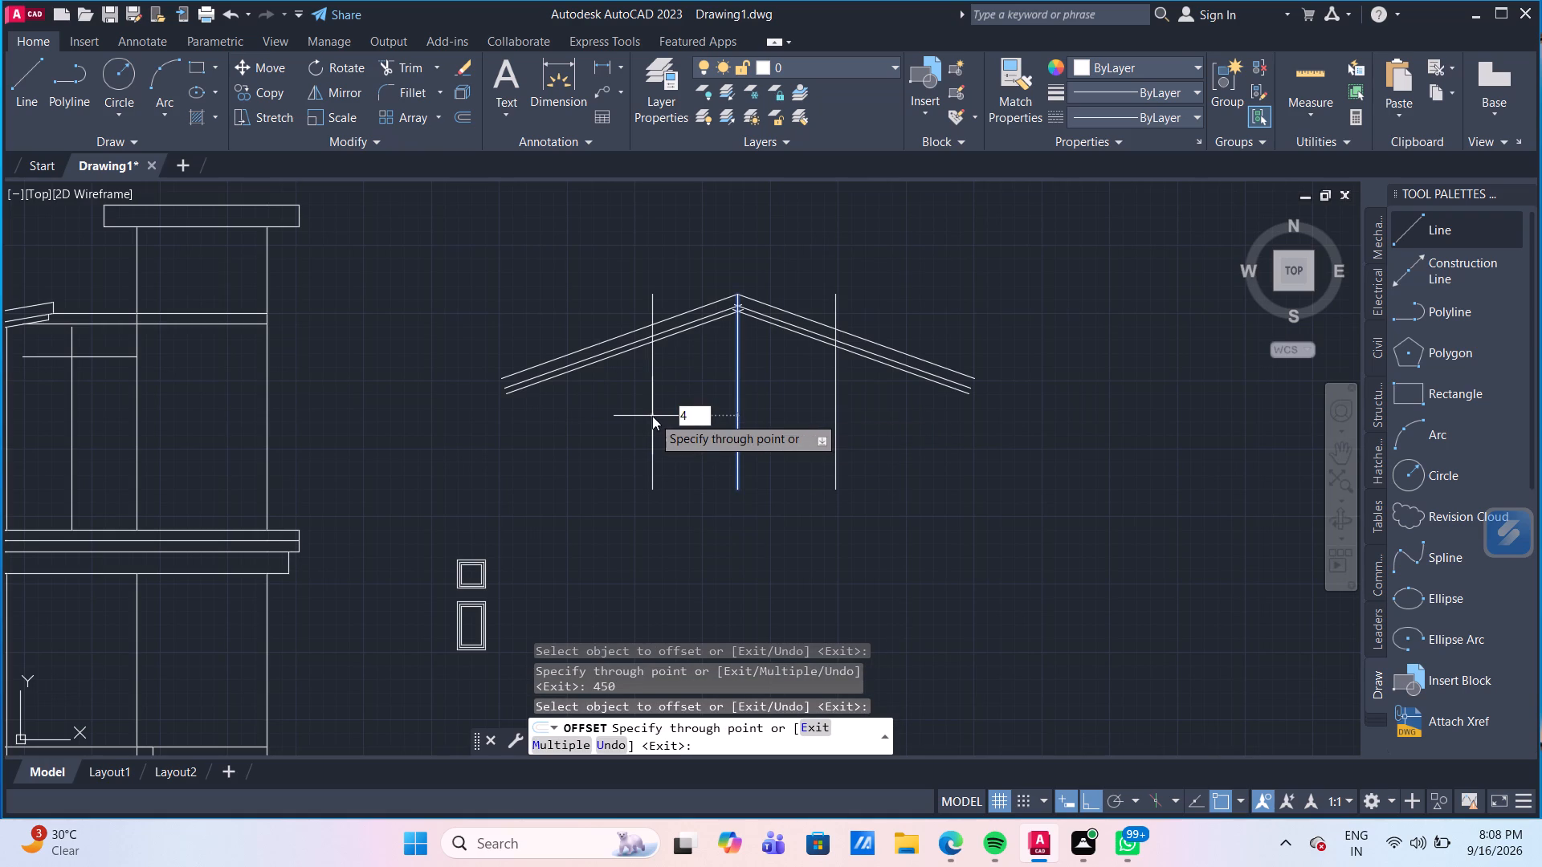
type("50")
key("Return")
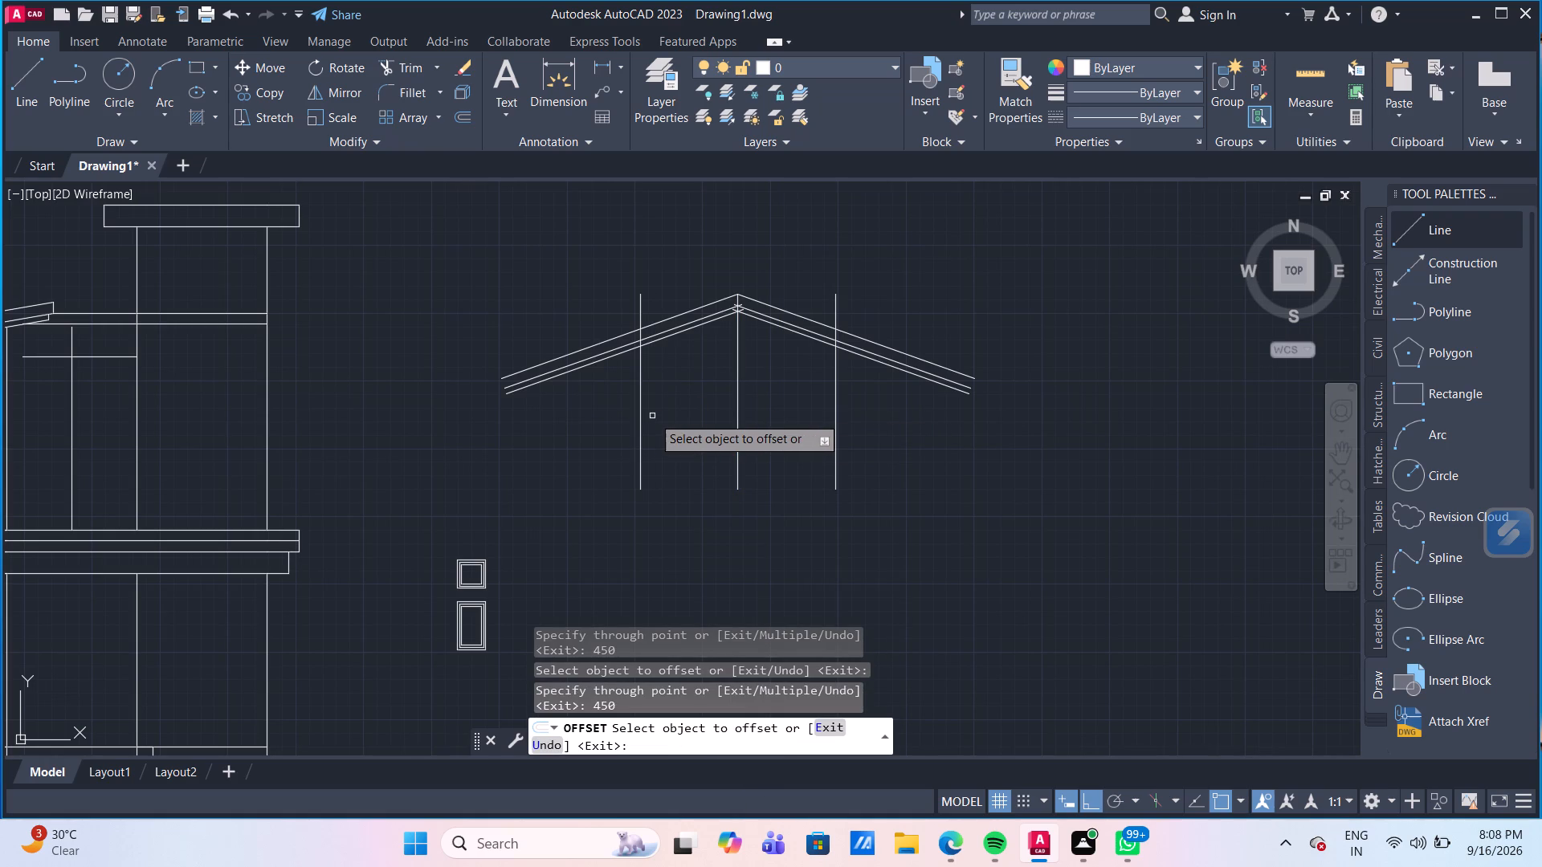
key("Escape")
With Ortho off, draw a 45° line about 53 long from the left vertical's intersection with the outer slope, inward to the middle slope line.
scroll(647, 372, "up", 1)
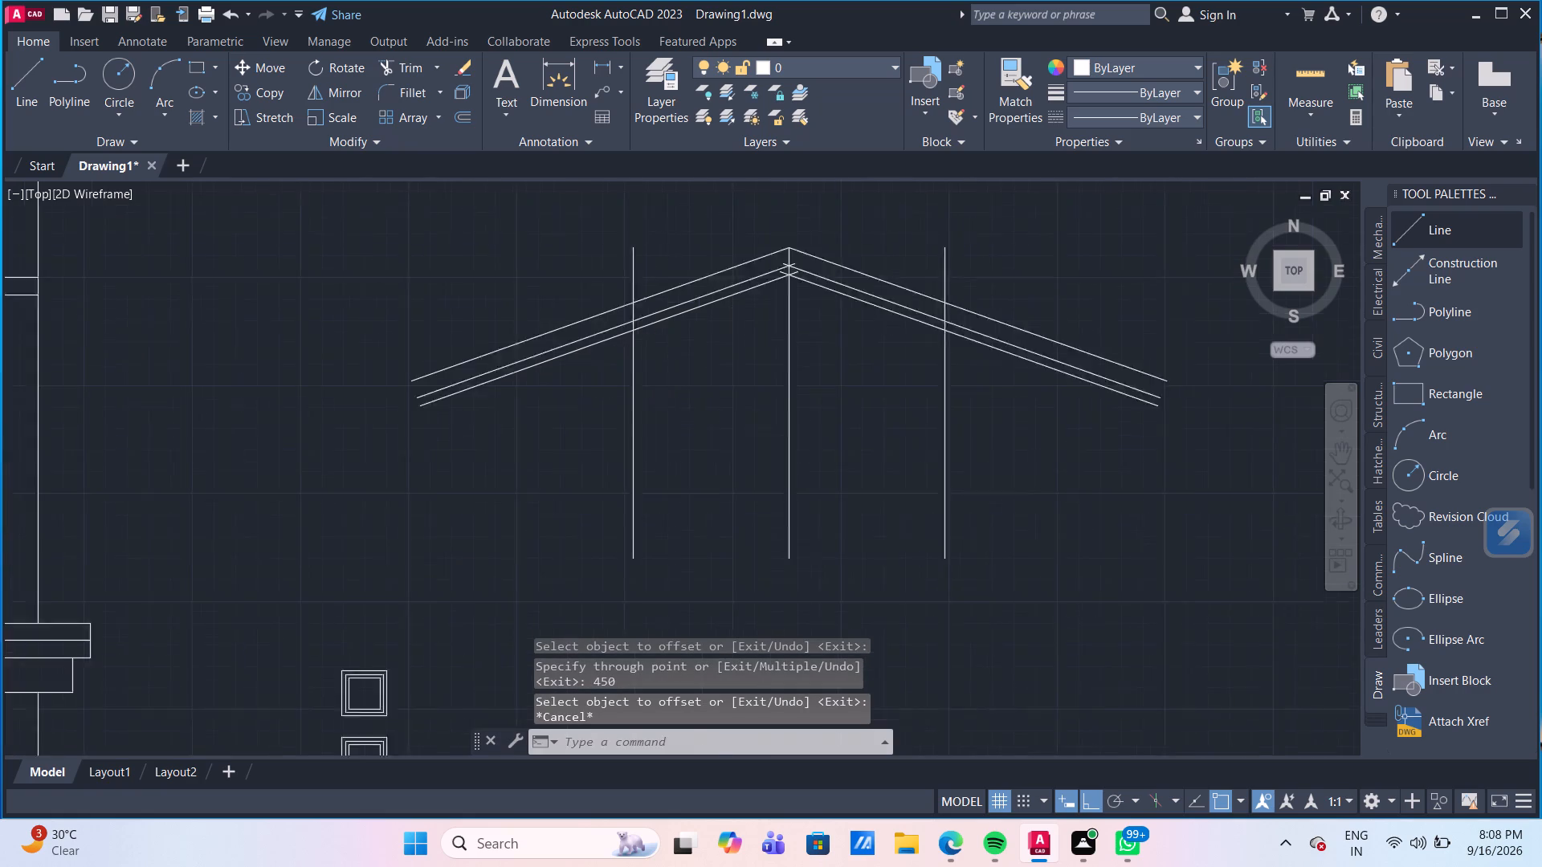
scroll(647, 372, "up", 2)
middle_click_drag(660, 351, 648, 503)
scroll(648, 491, "down", 1)
scroll(634, 478, "up", 1)
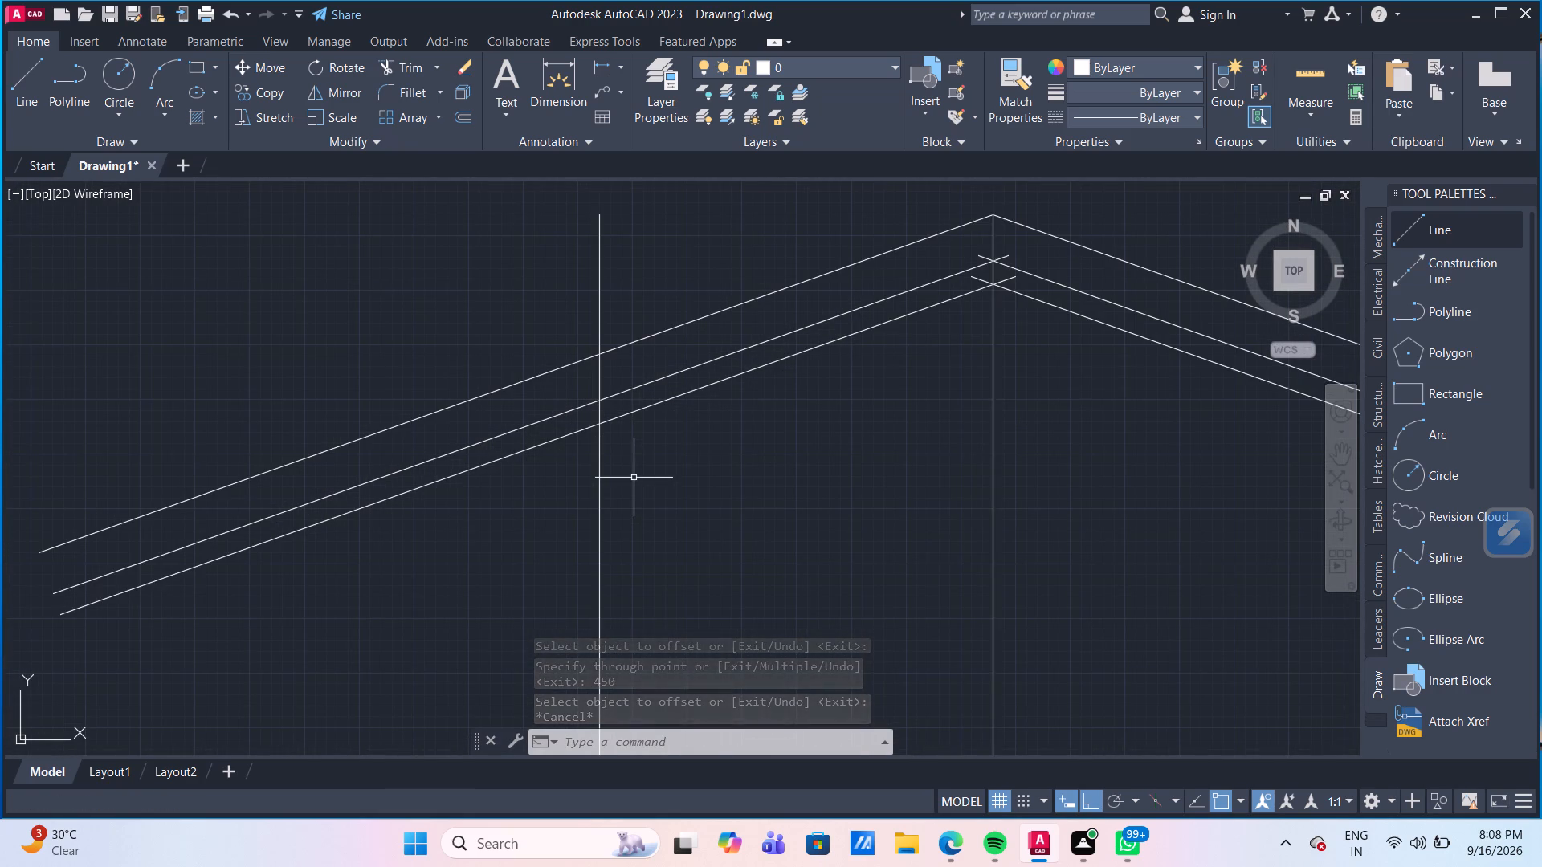
left_click(36, 88)
scroll(519, 368, "up", 1)
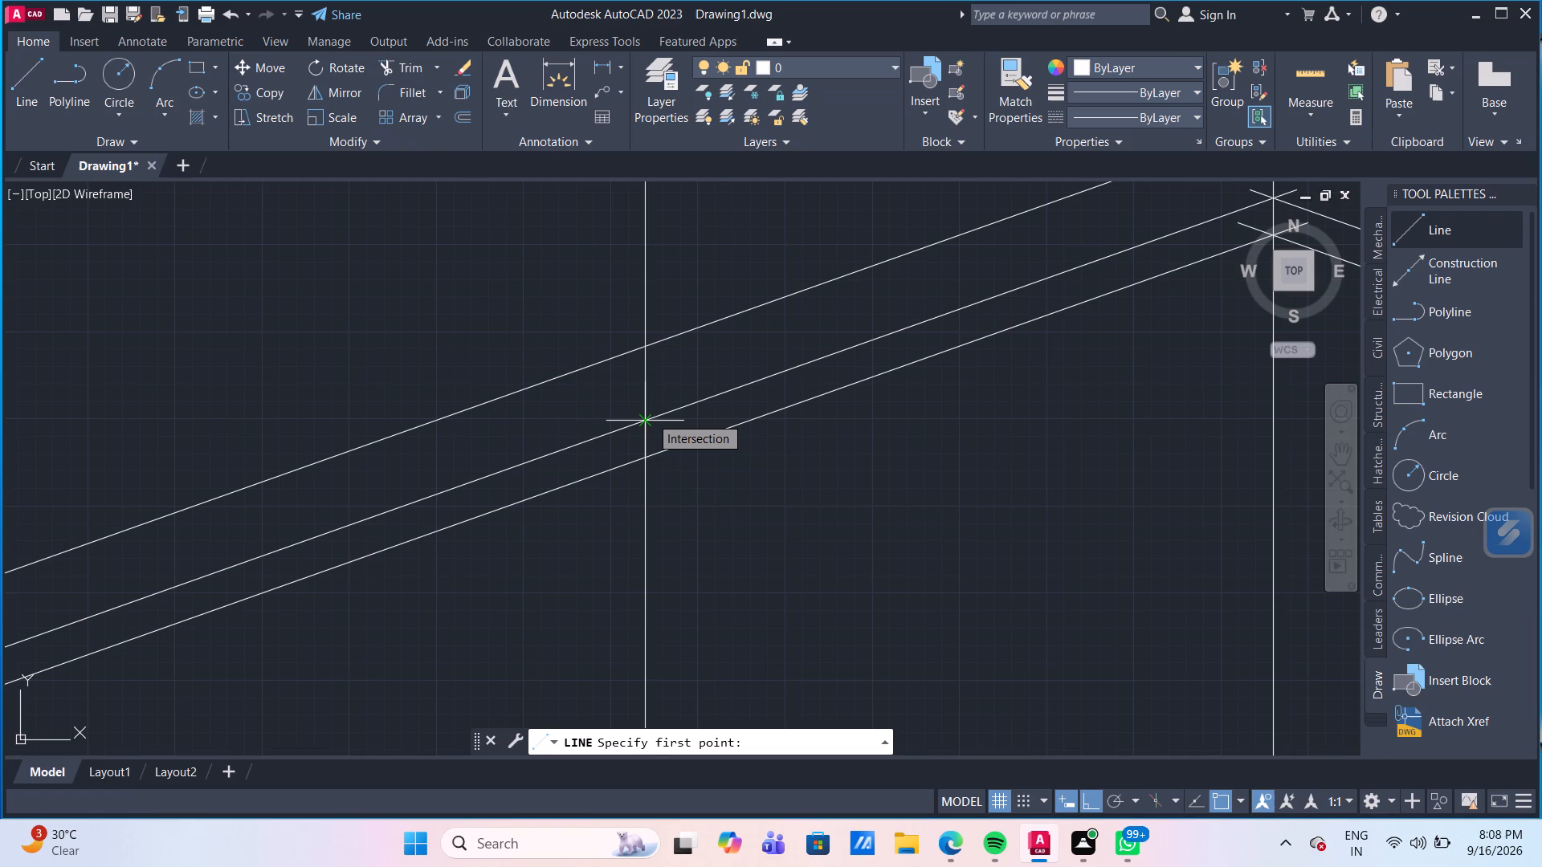
left_click(642, 352)
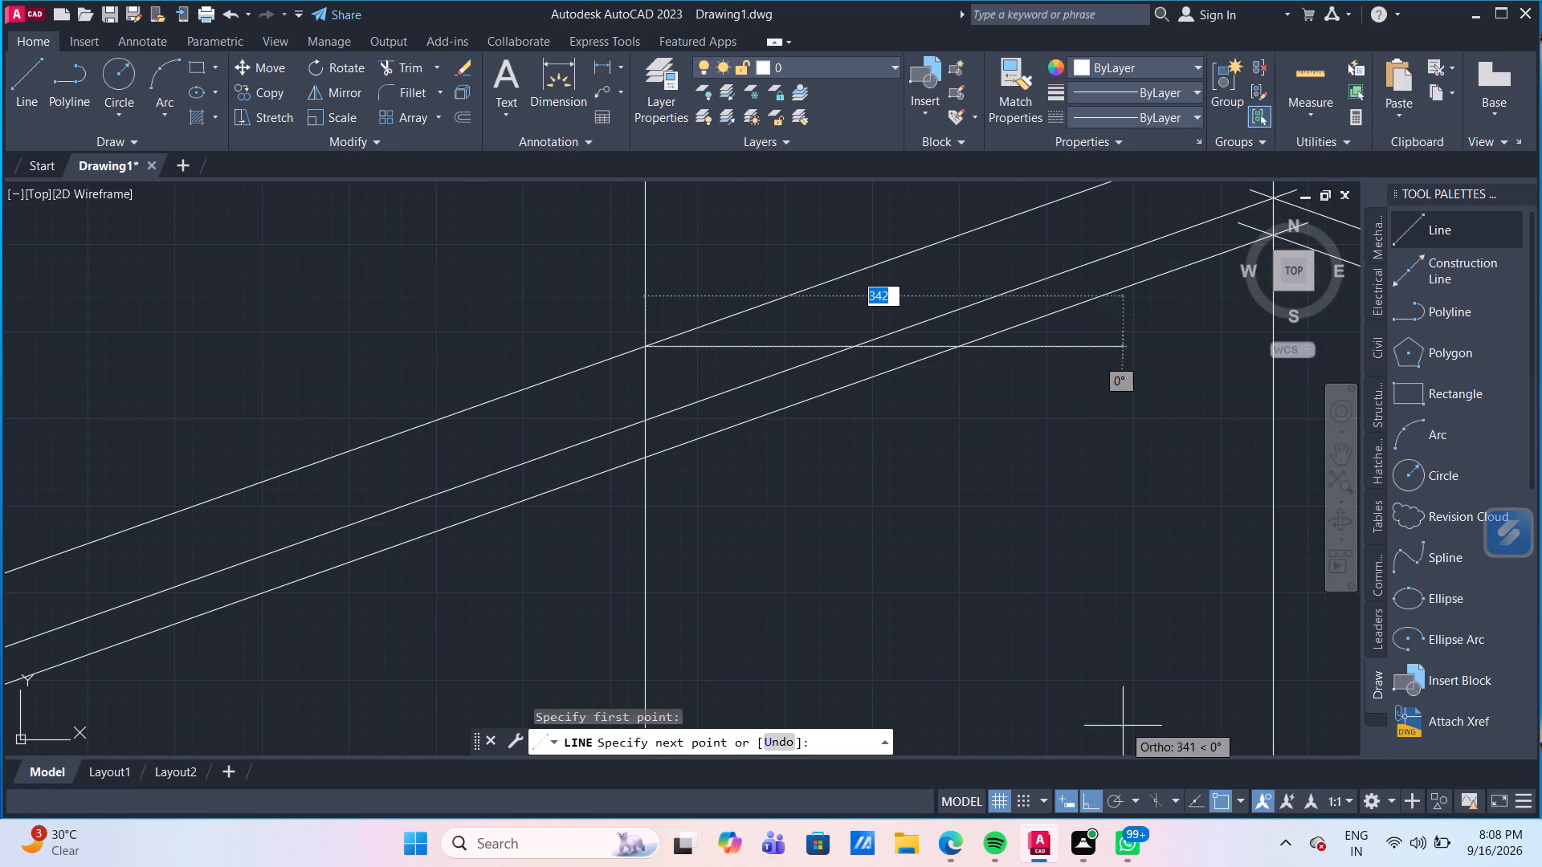
left_click(1092, 795)
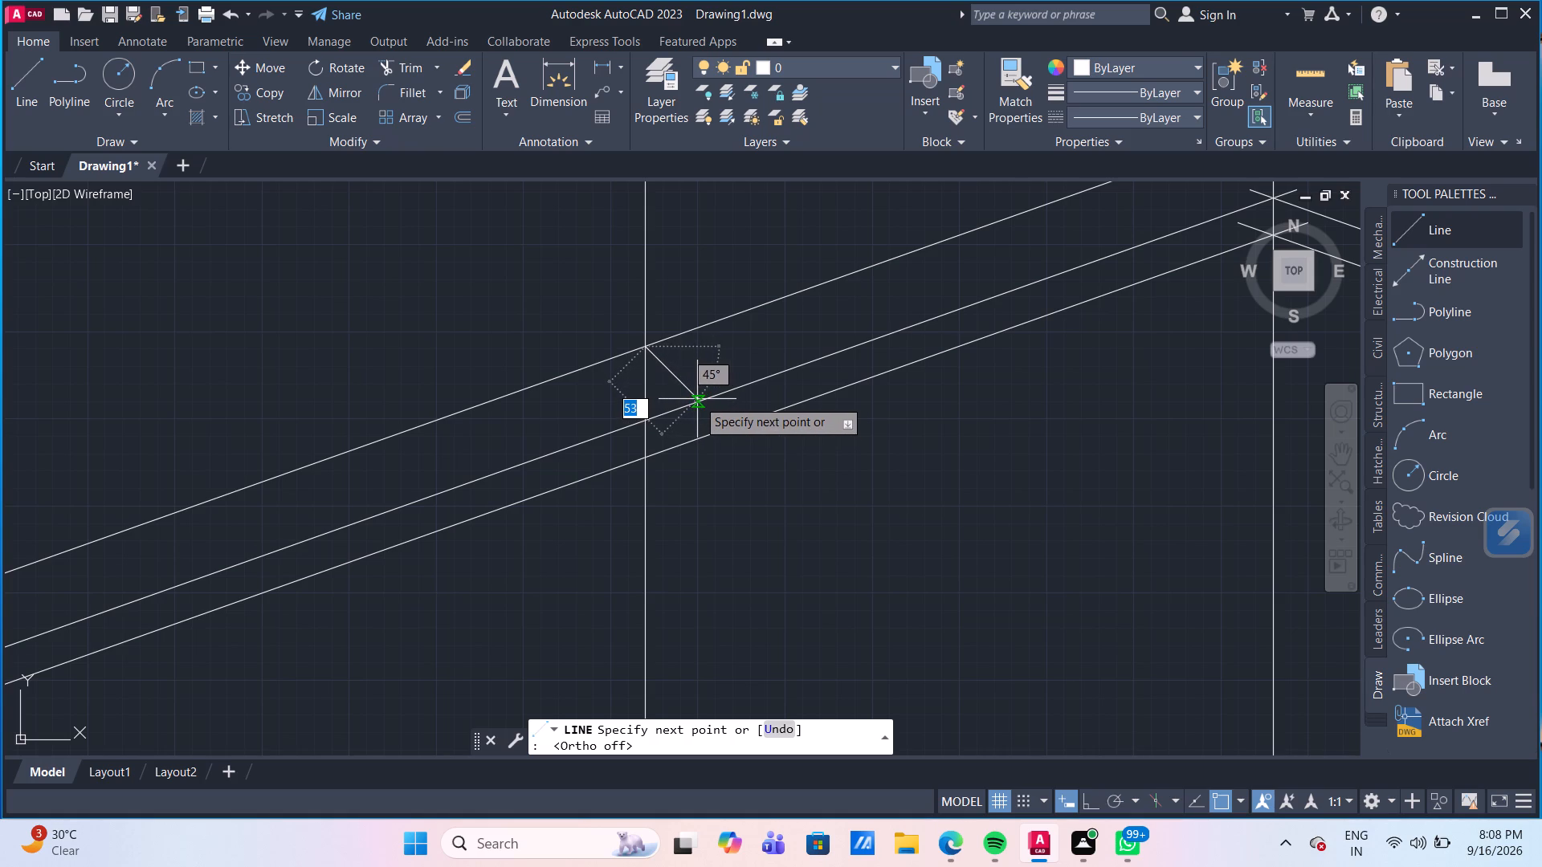
left_click(697, 399)
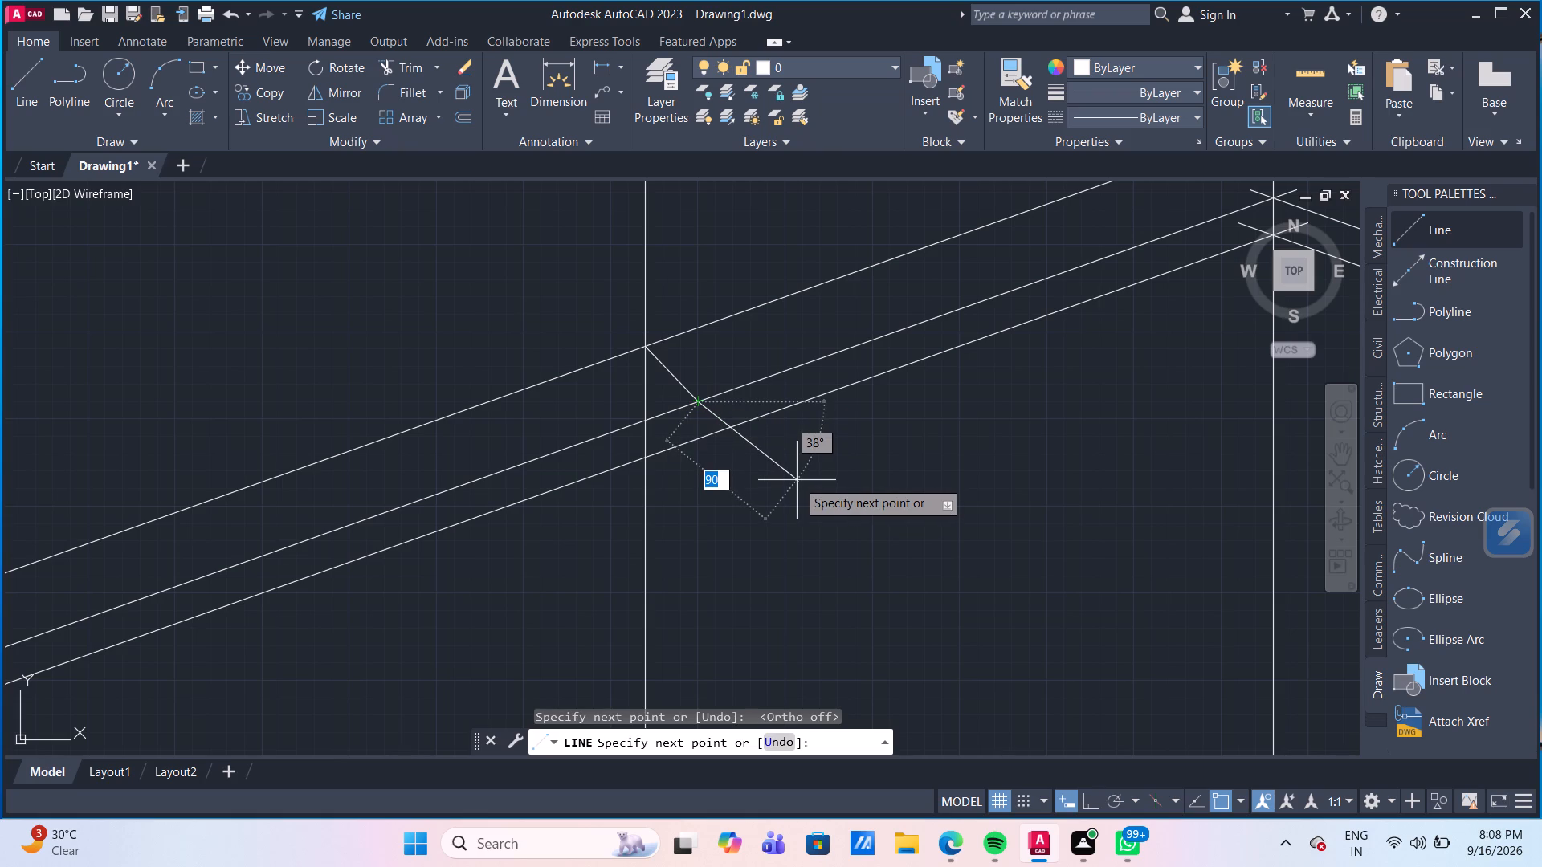
key("Escape")
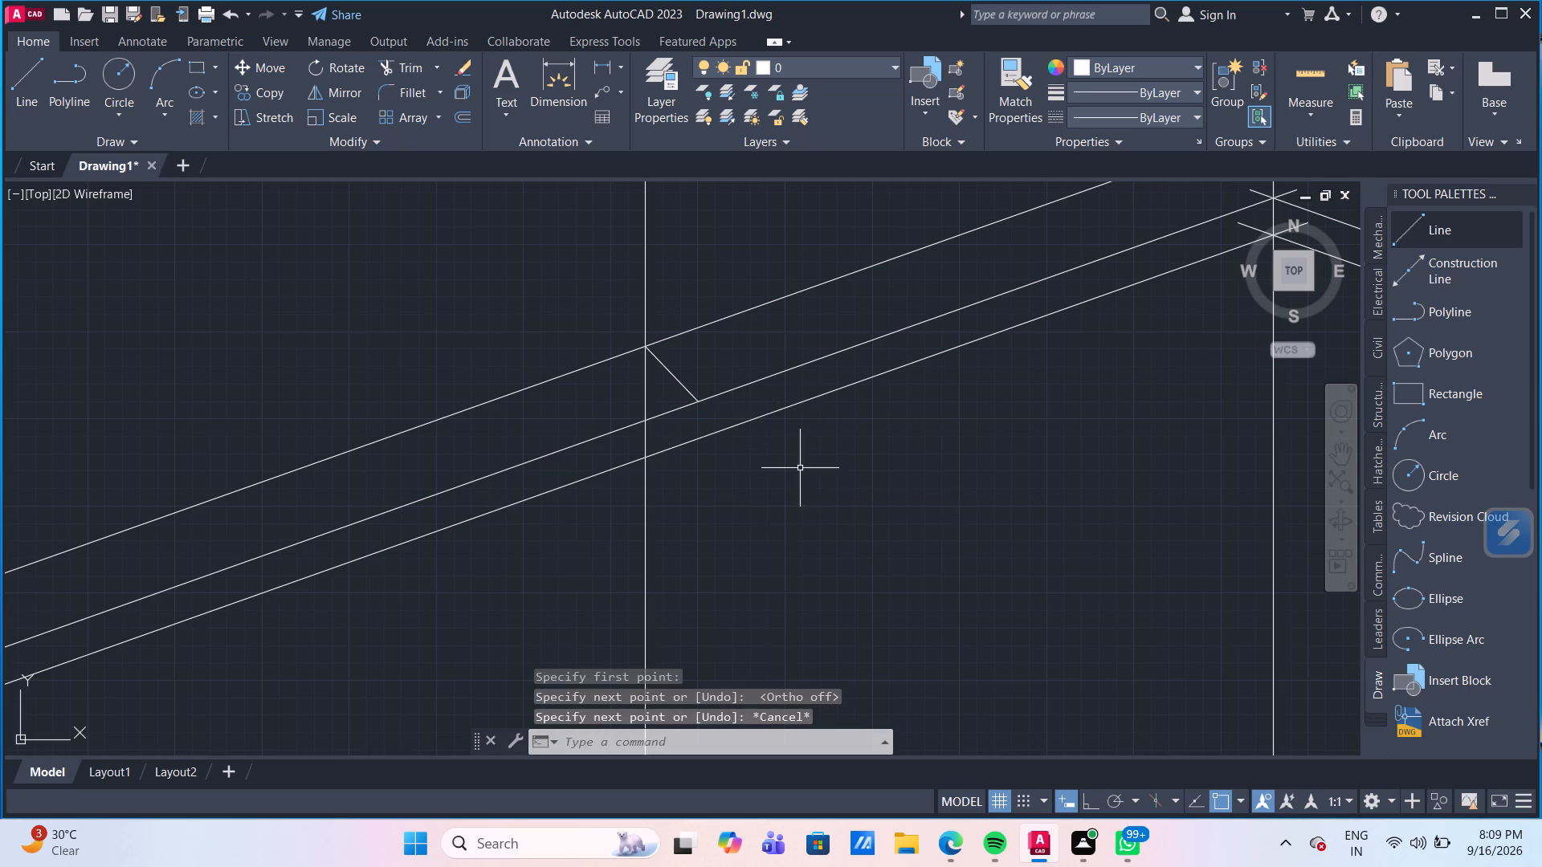
Draw a mirrored diagonal about 52 long from the right vertical's intersection with the outer slope, inward to the middle slope line.
scroll(800, 468, "down", 2)
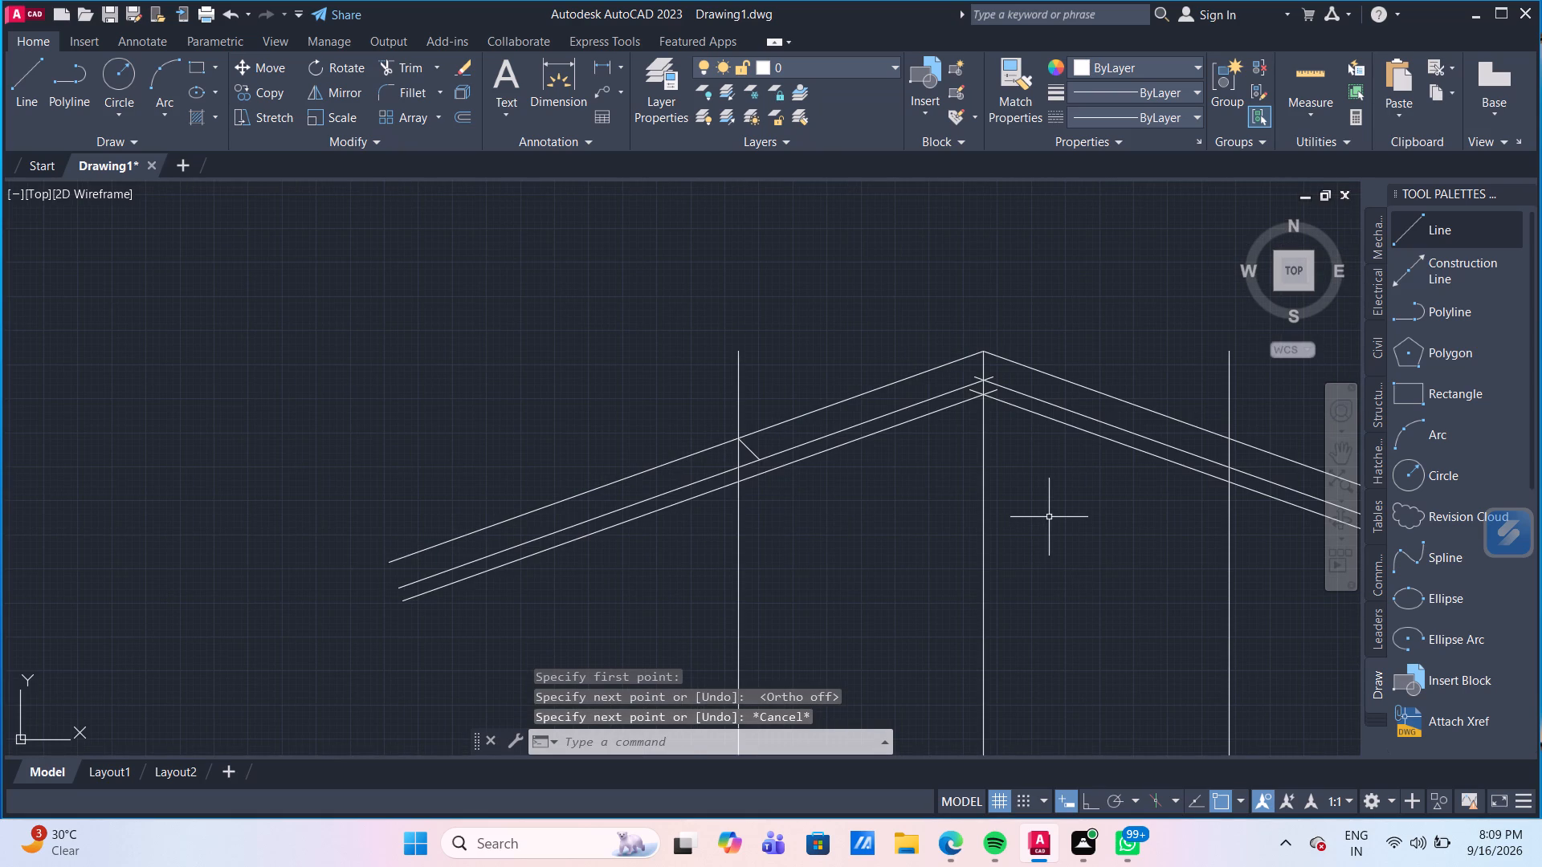
scroll(1052, 517, "down", 2)
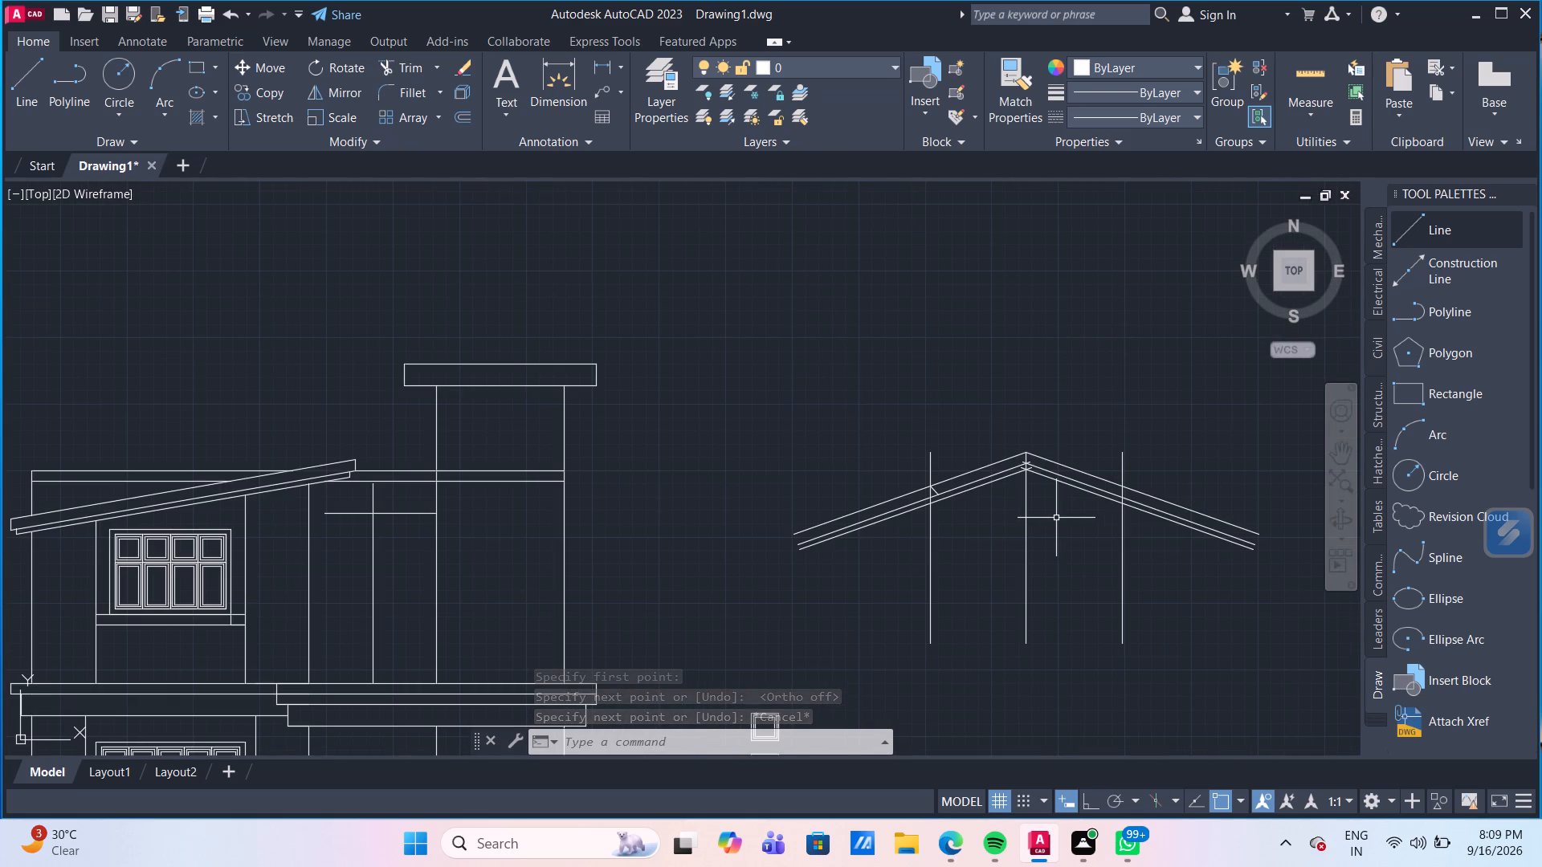
middle_click_drag(1057, 518, 779, 511)
scroll(779, 511, "up", 2)
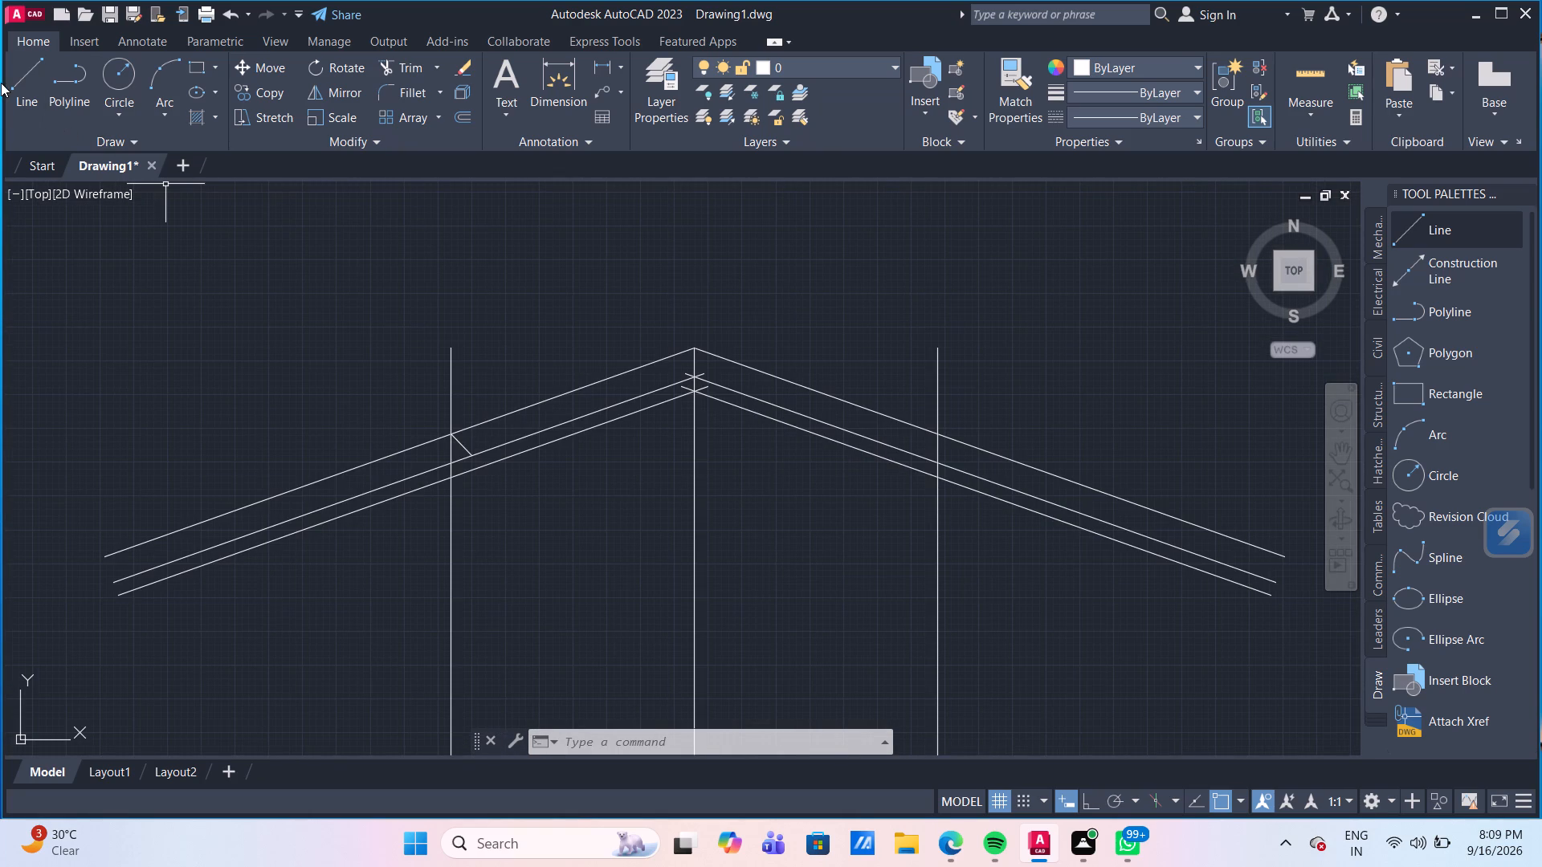
left_click(26, 91)
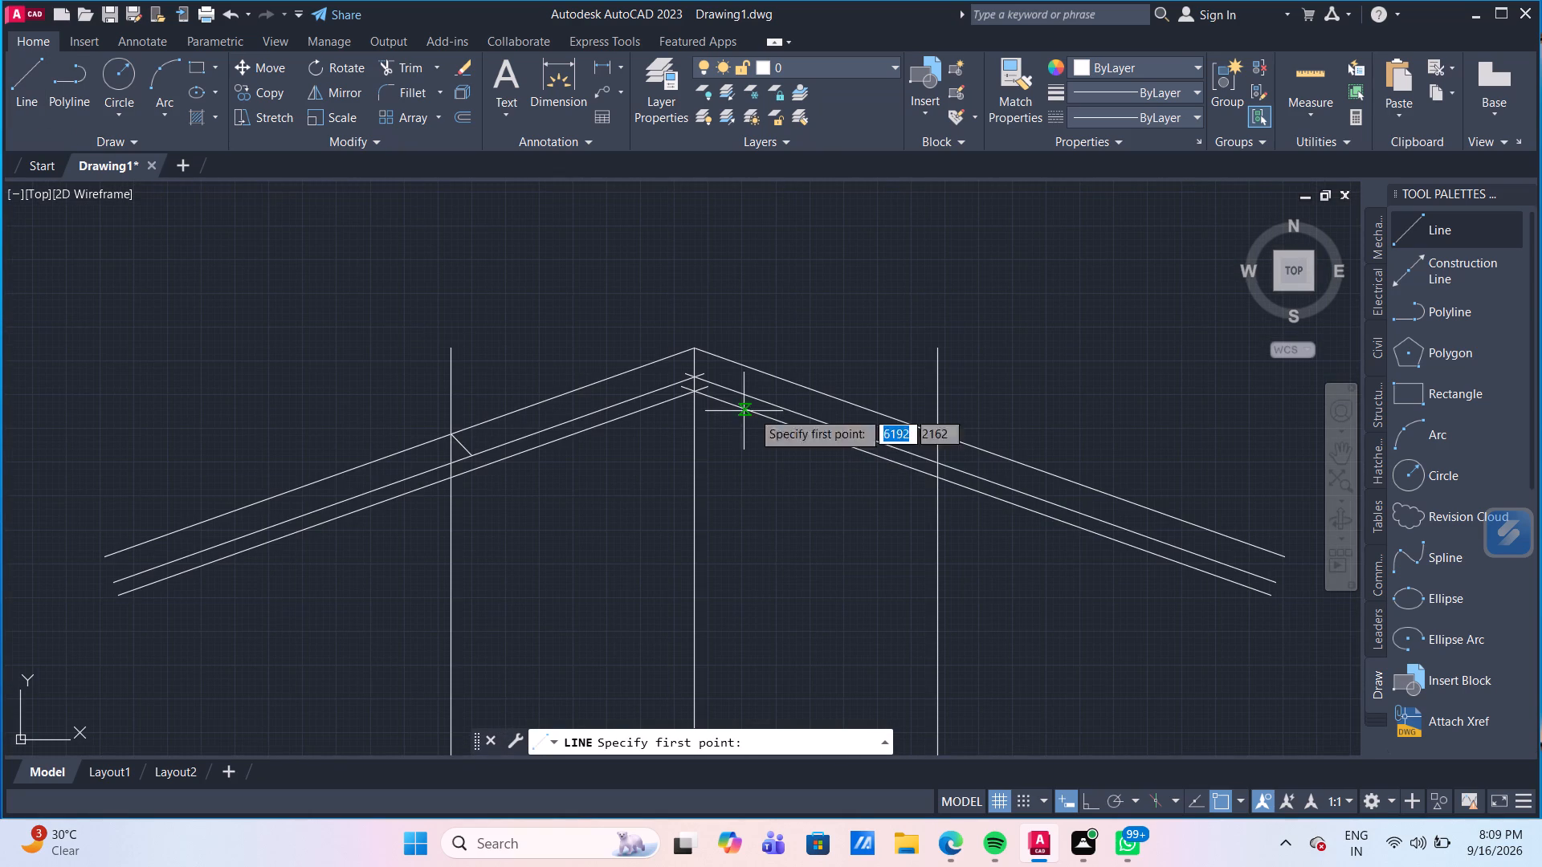
scroll(977, 491, "up", 2)
left_click(867, 351)
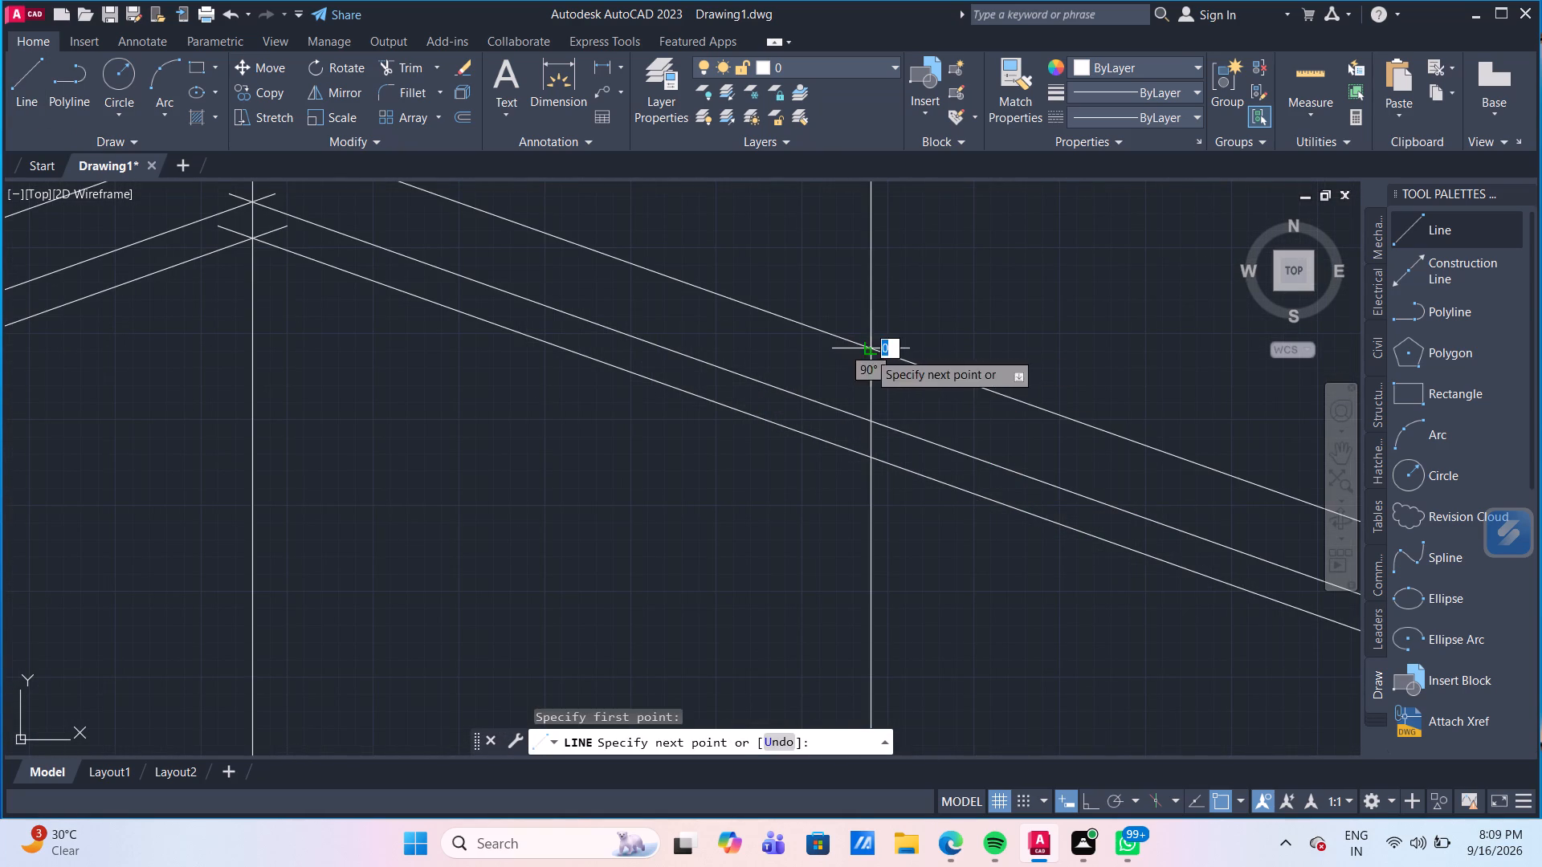
left_click(820, 399)
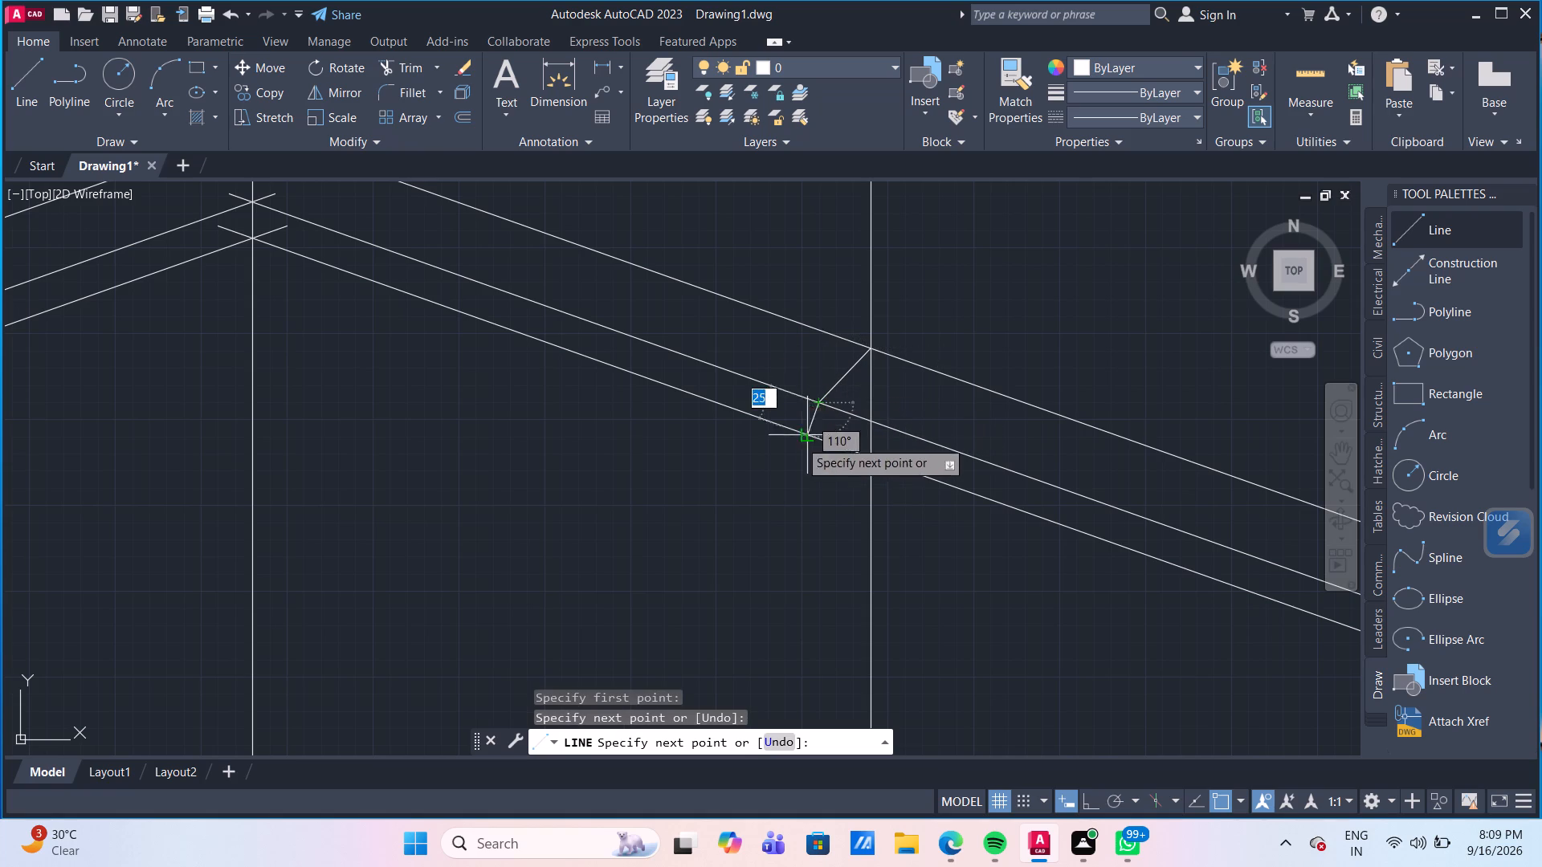
key("Escape")
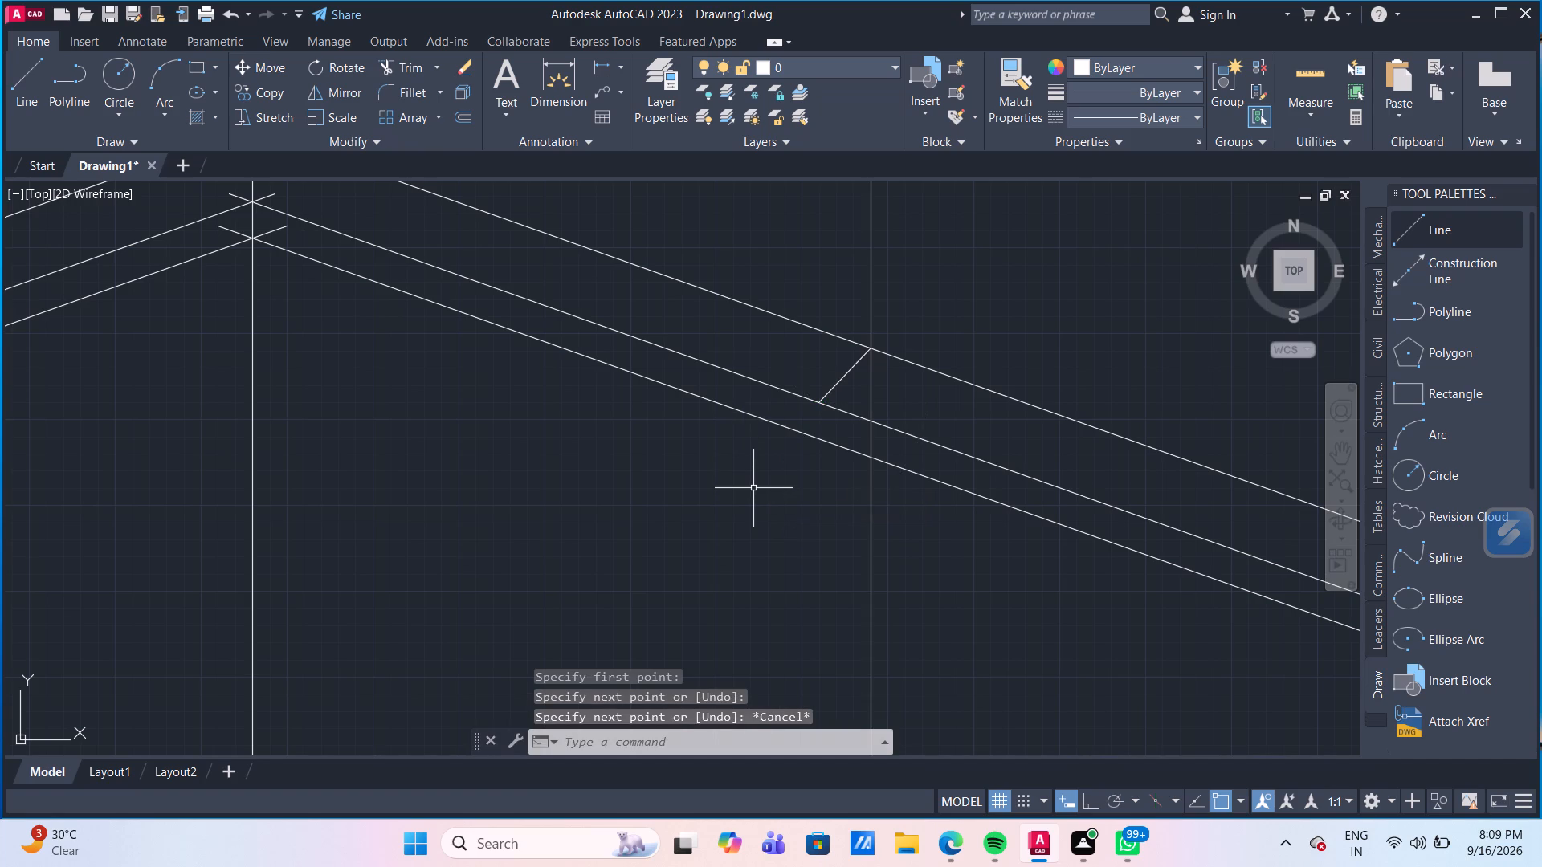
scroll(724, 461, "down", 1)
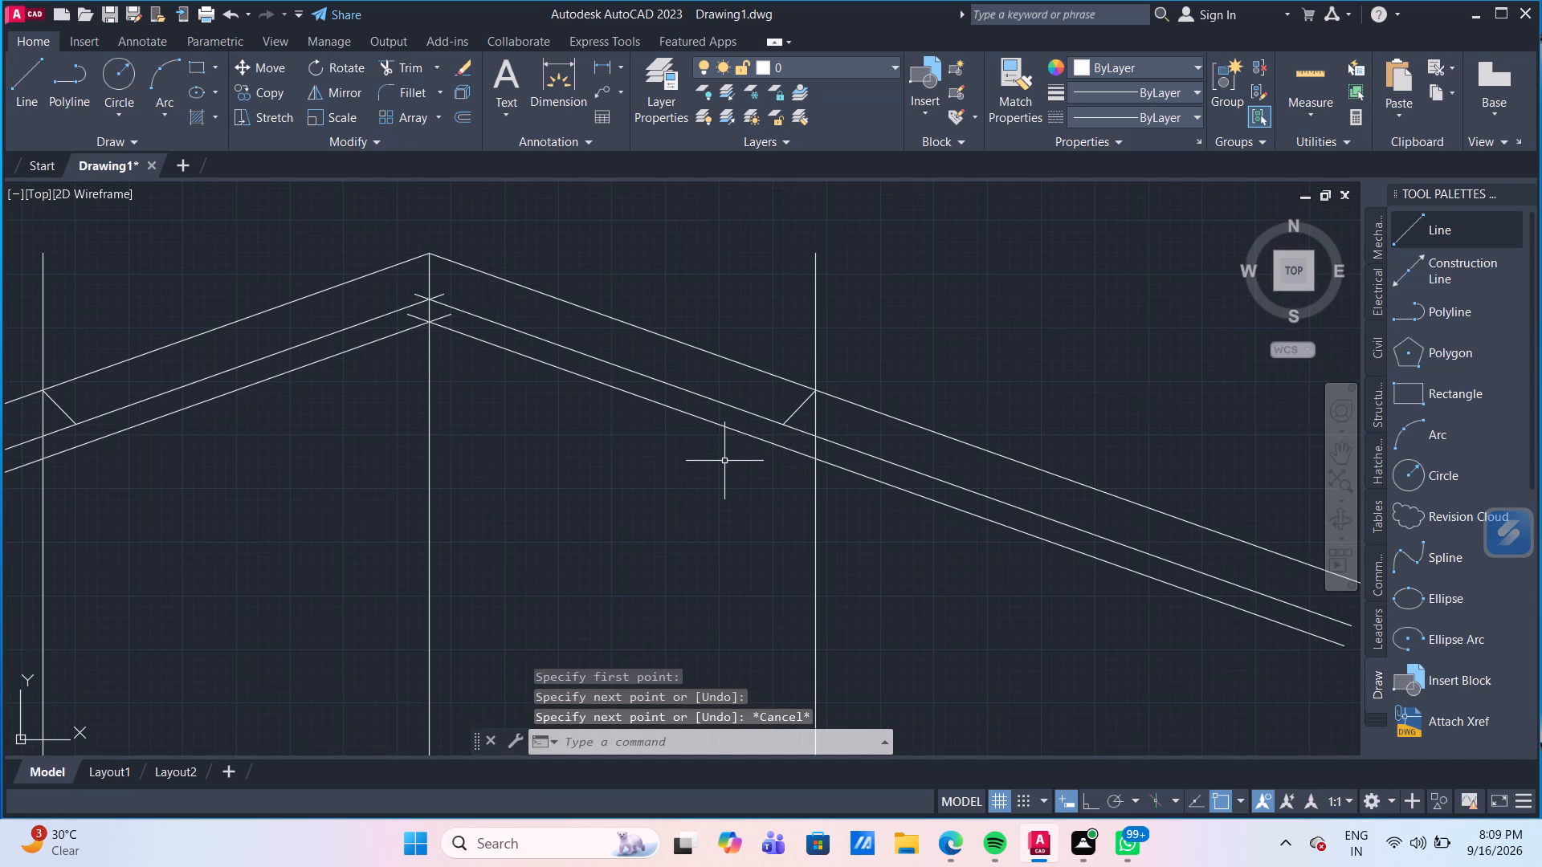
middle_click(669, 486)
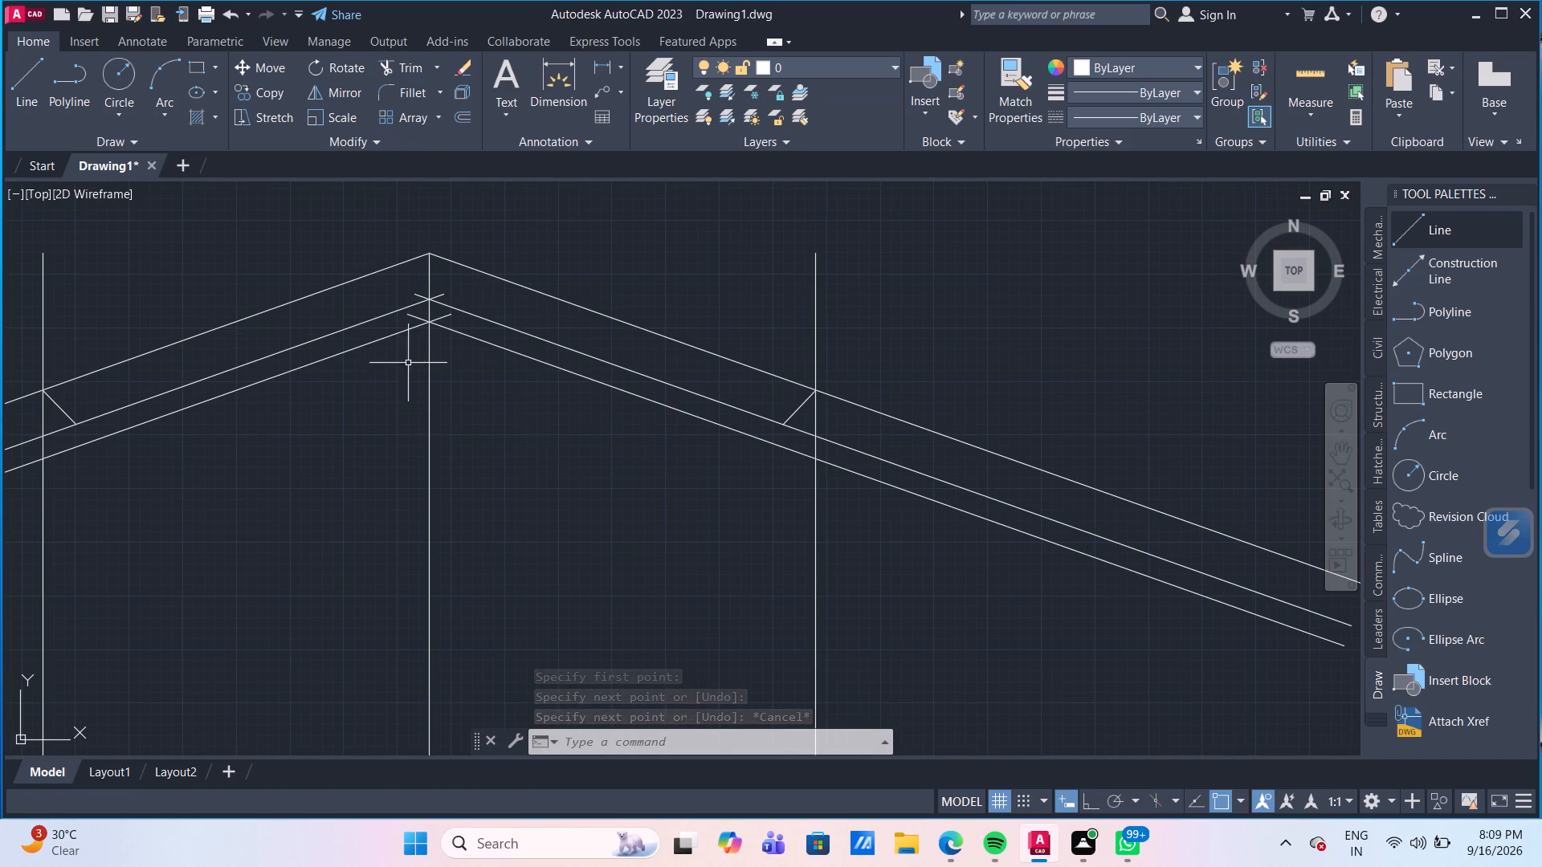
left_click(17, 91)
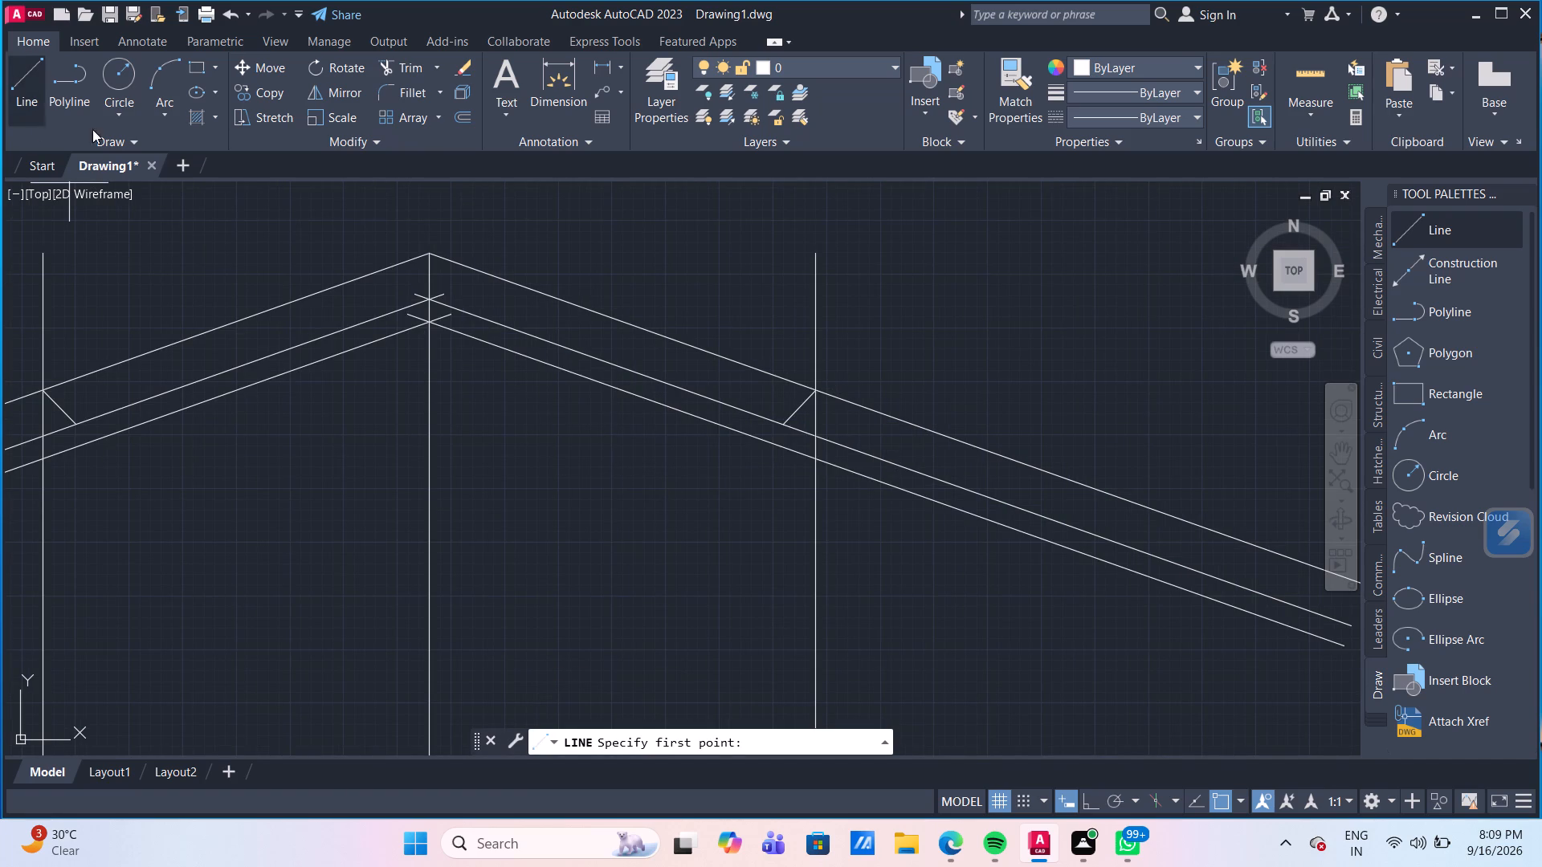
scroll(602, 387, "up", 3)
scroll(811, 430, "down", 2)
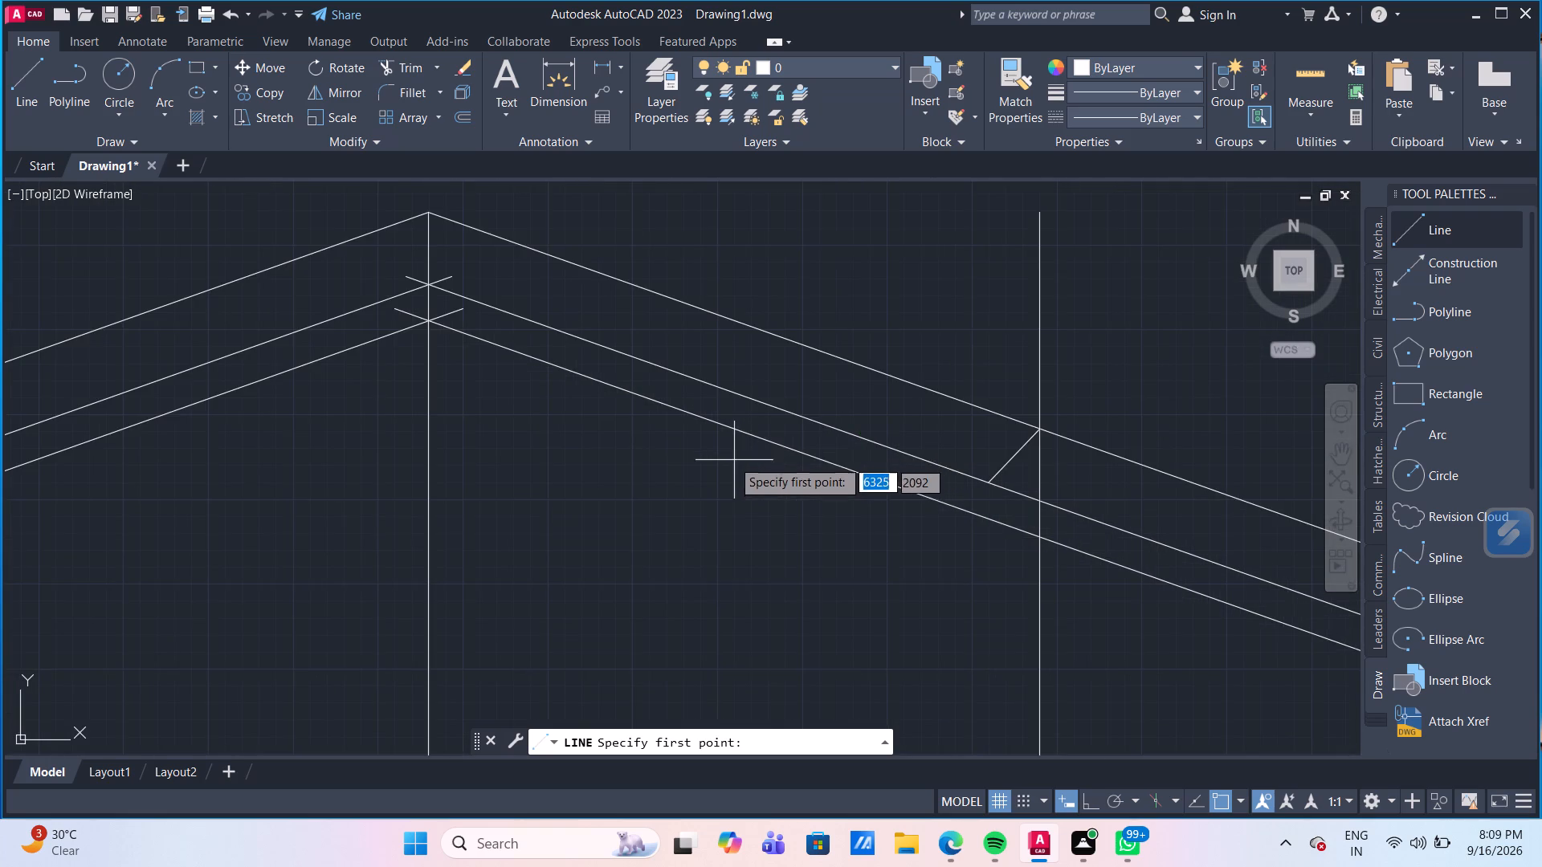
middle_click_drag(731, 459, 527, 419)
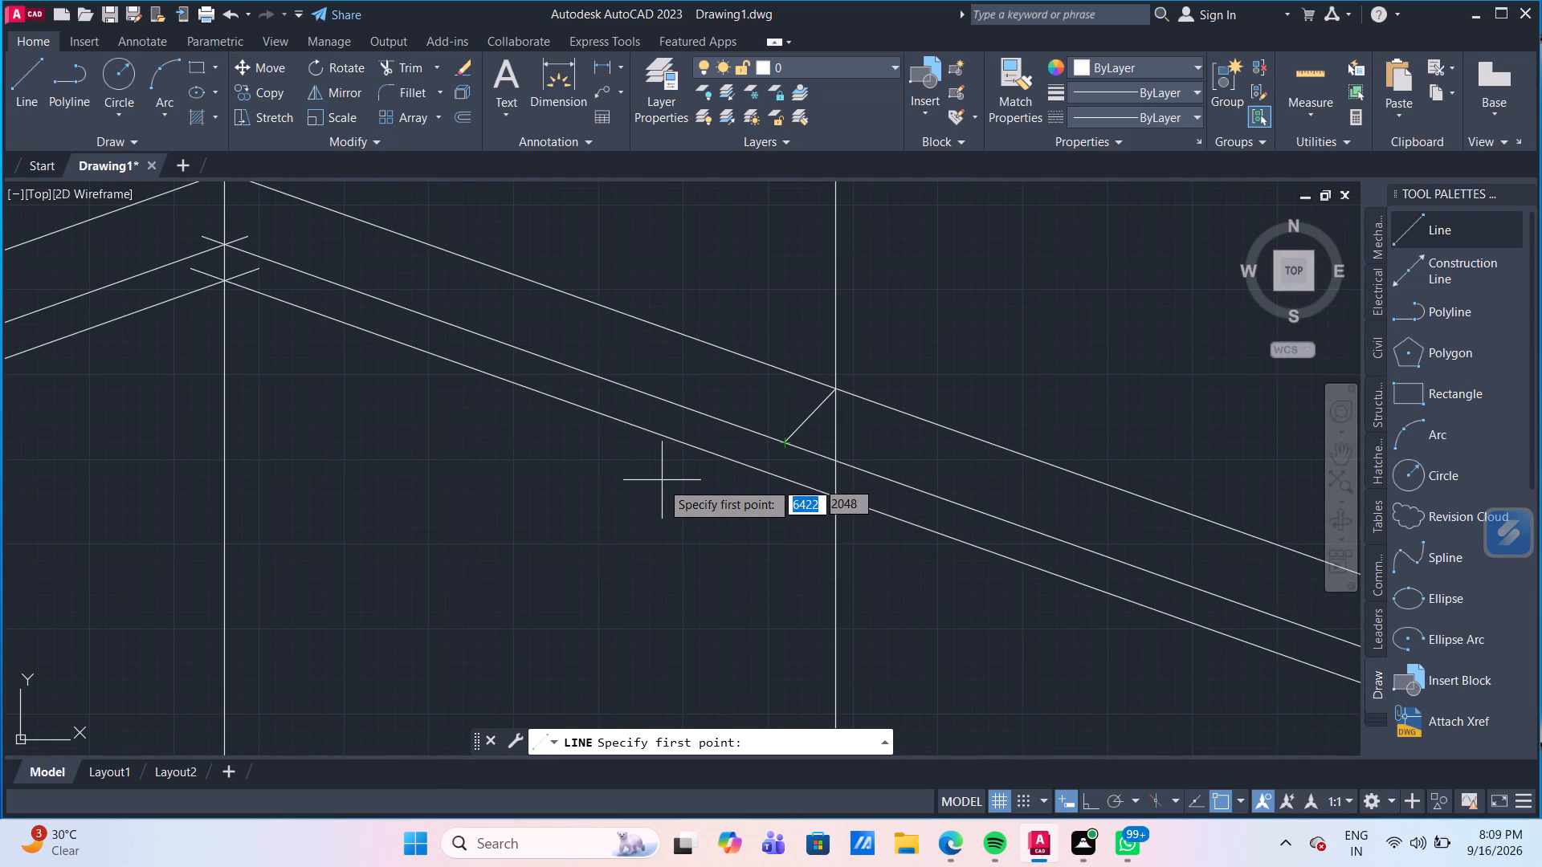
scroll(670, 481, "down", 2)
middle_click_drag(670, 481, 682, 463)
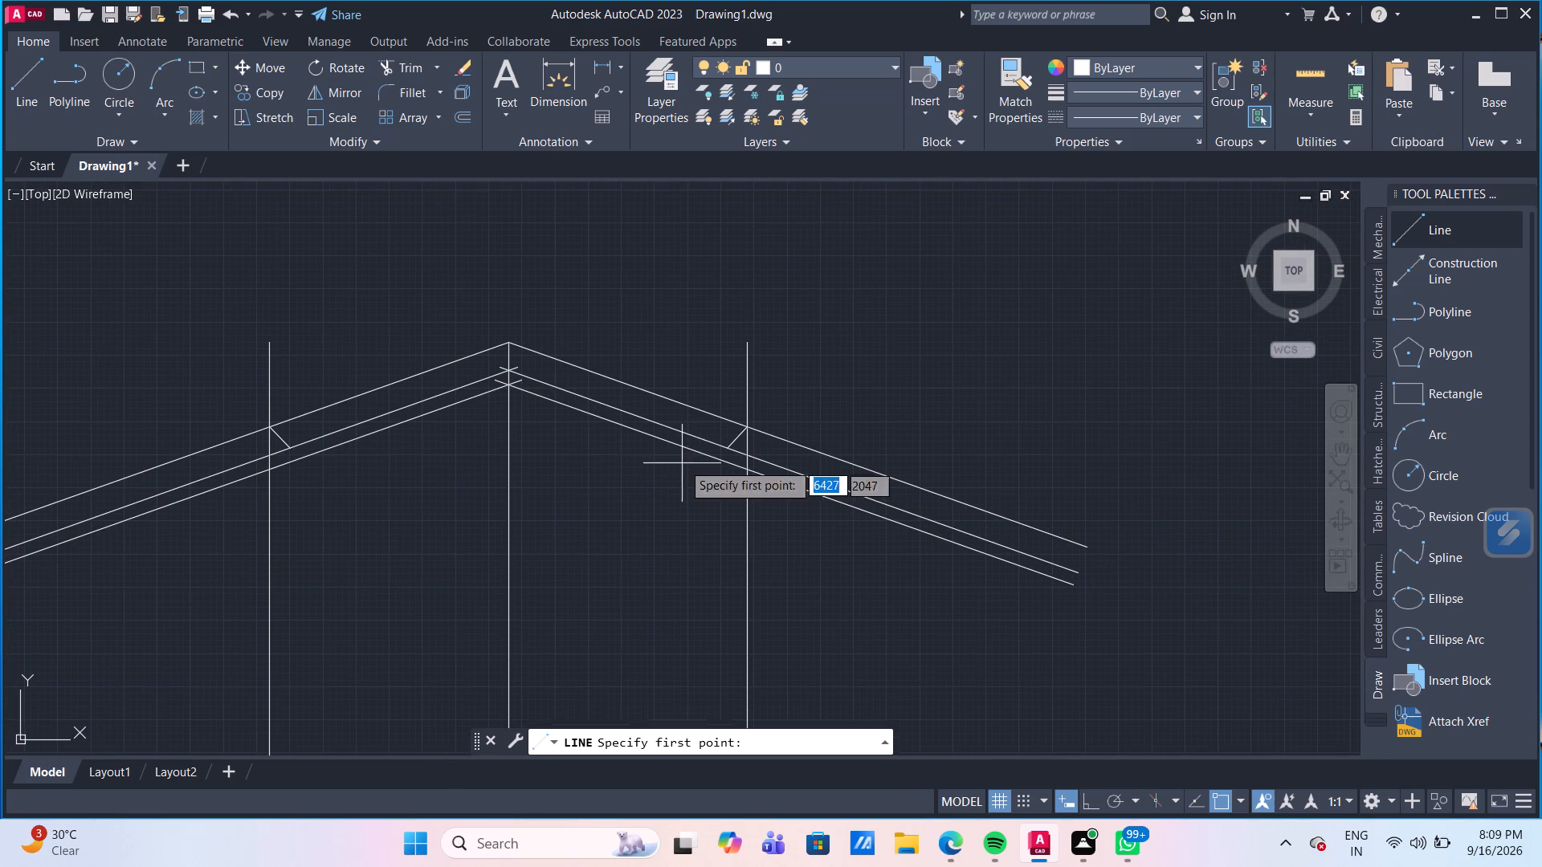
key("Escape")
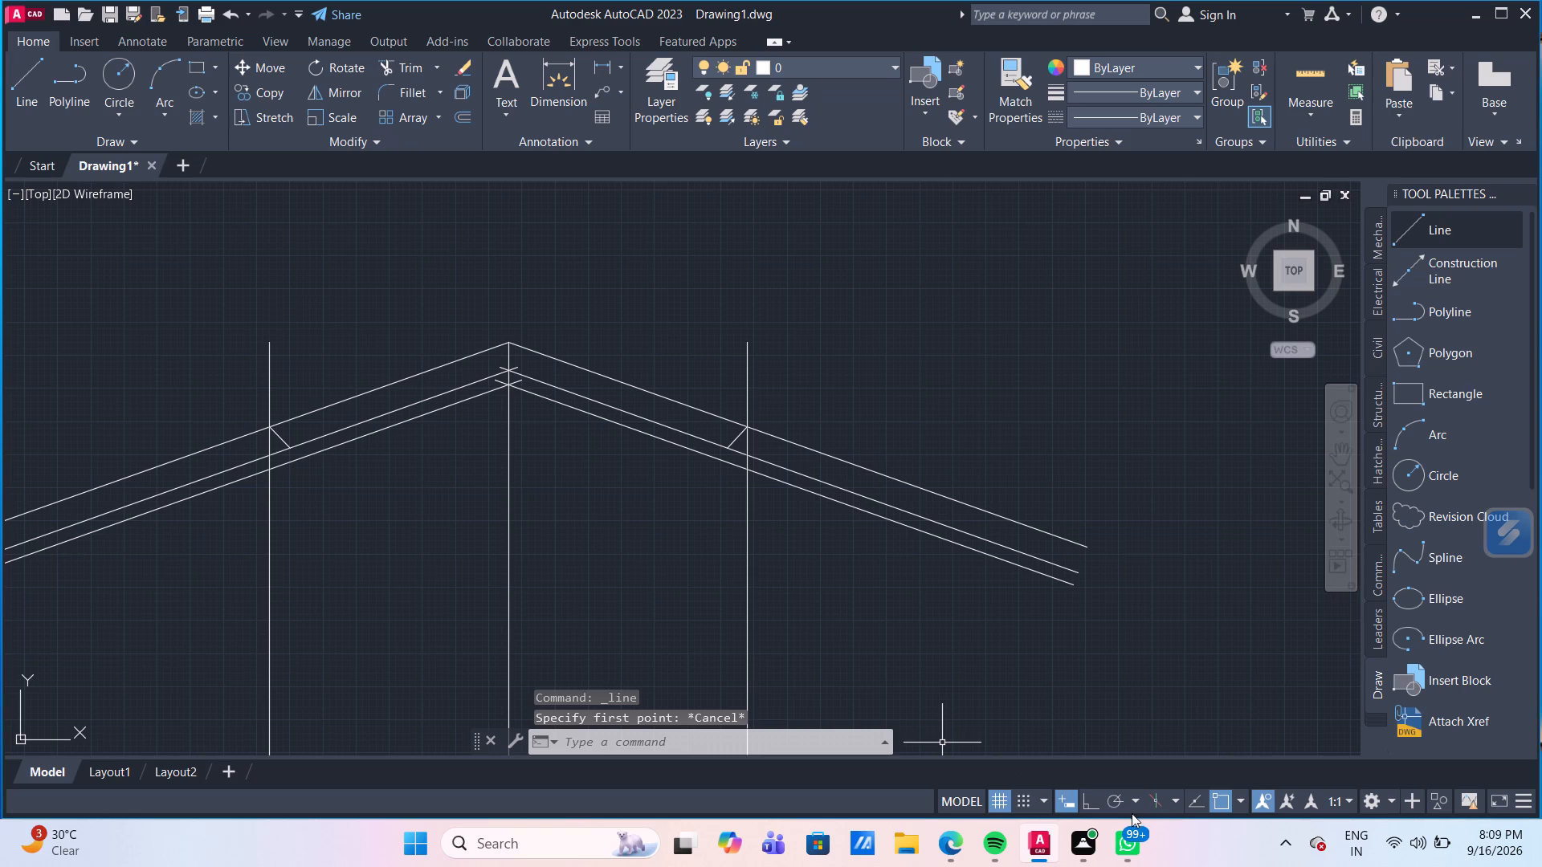
With Ortho on, draw a horizontal line about 824 long joining the lower ends of the two eaves diagonals.
left_click(1091, 799)
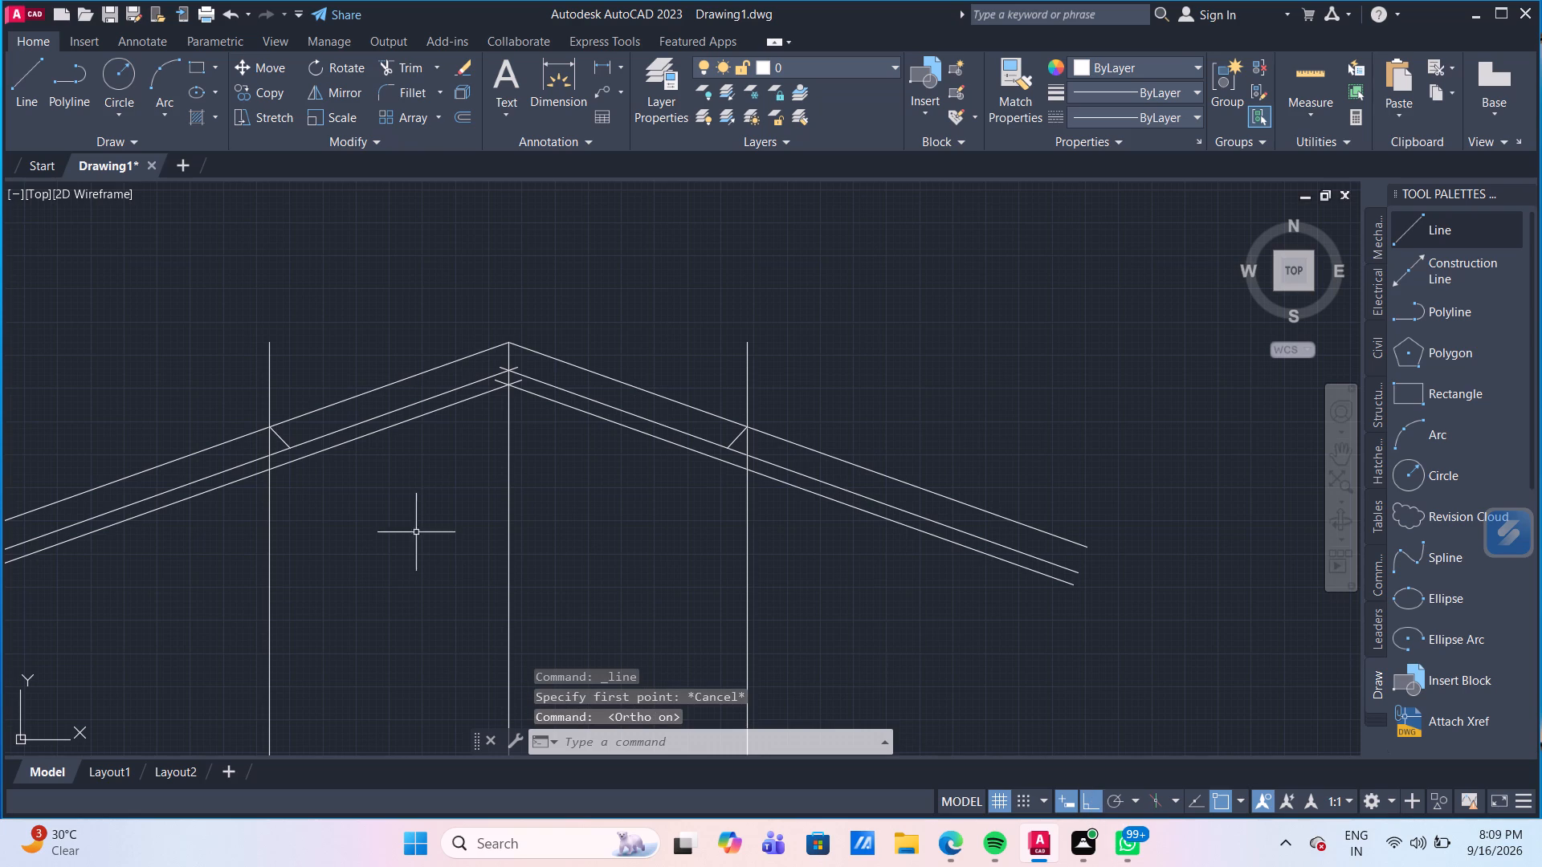
scroll(44, 442, "up", 1)
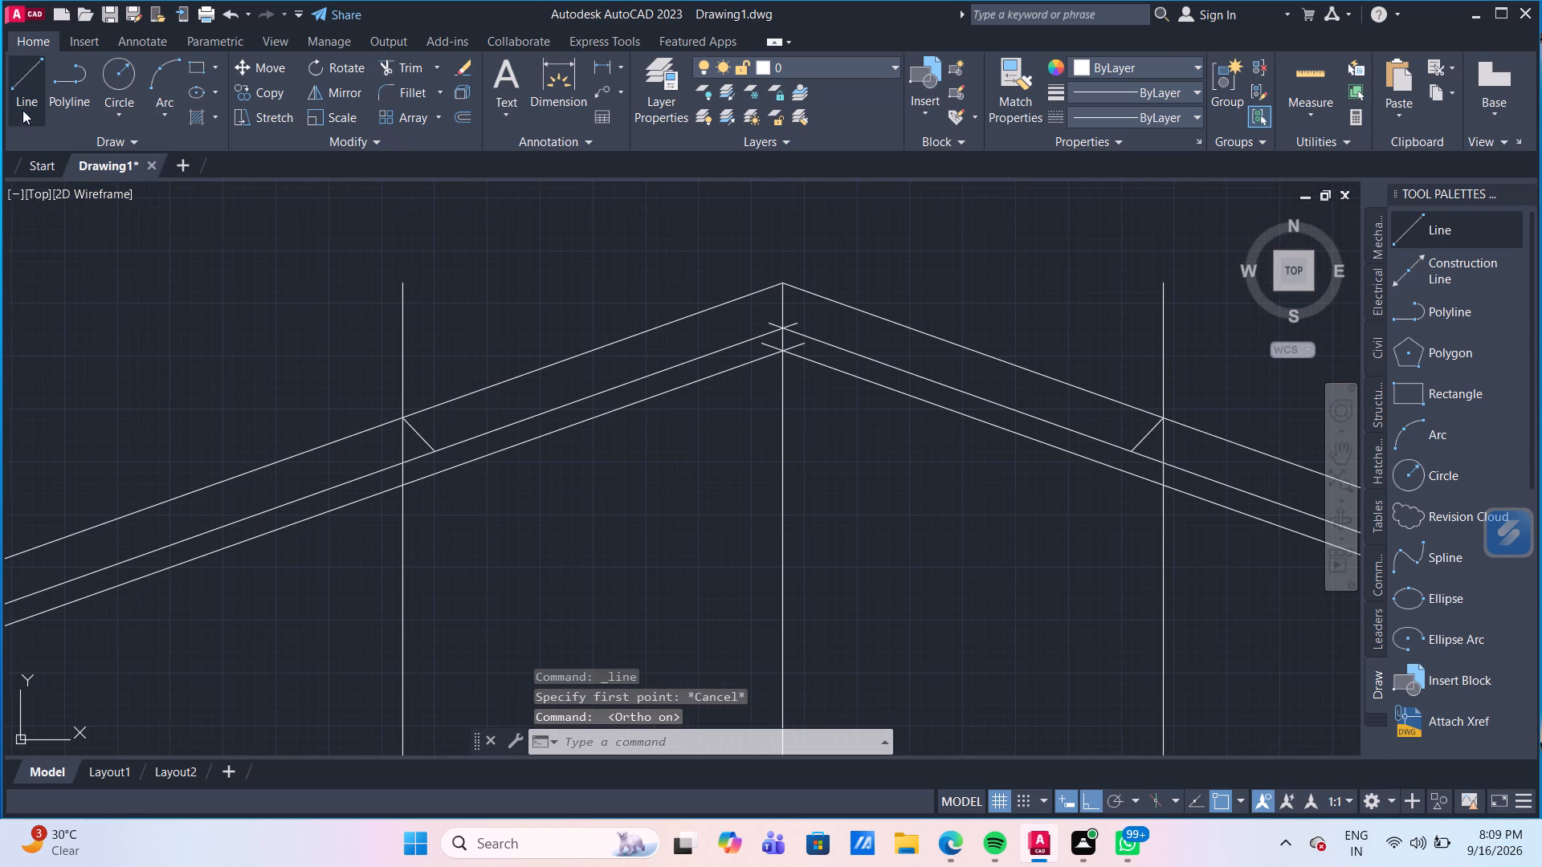
left_click(18, 94)
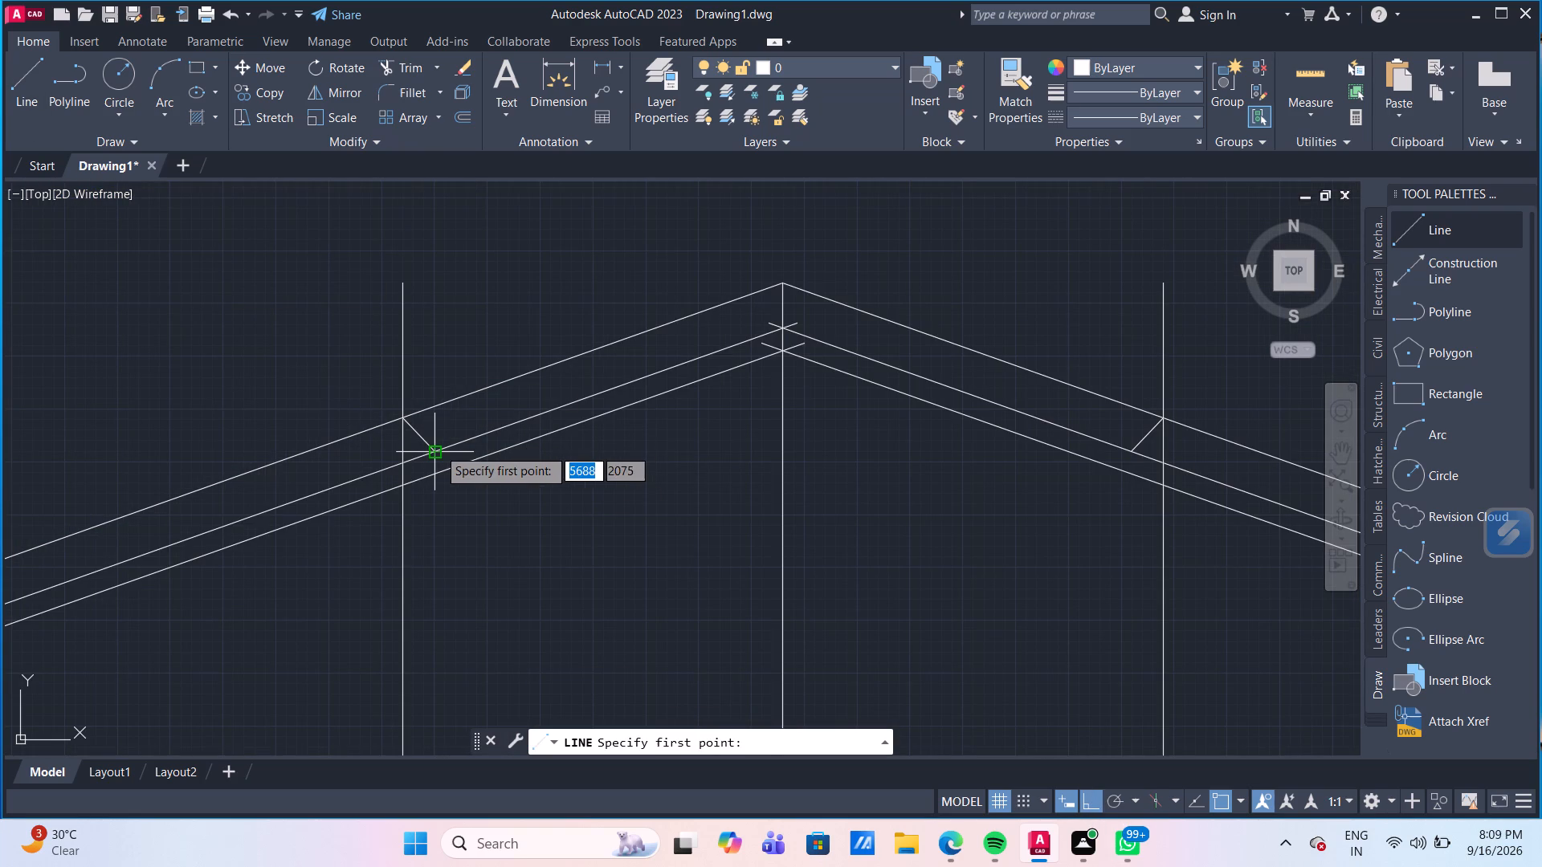
left_click(438, 448)
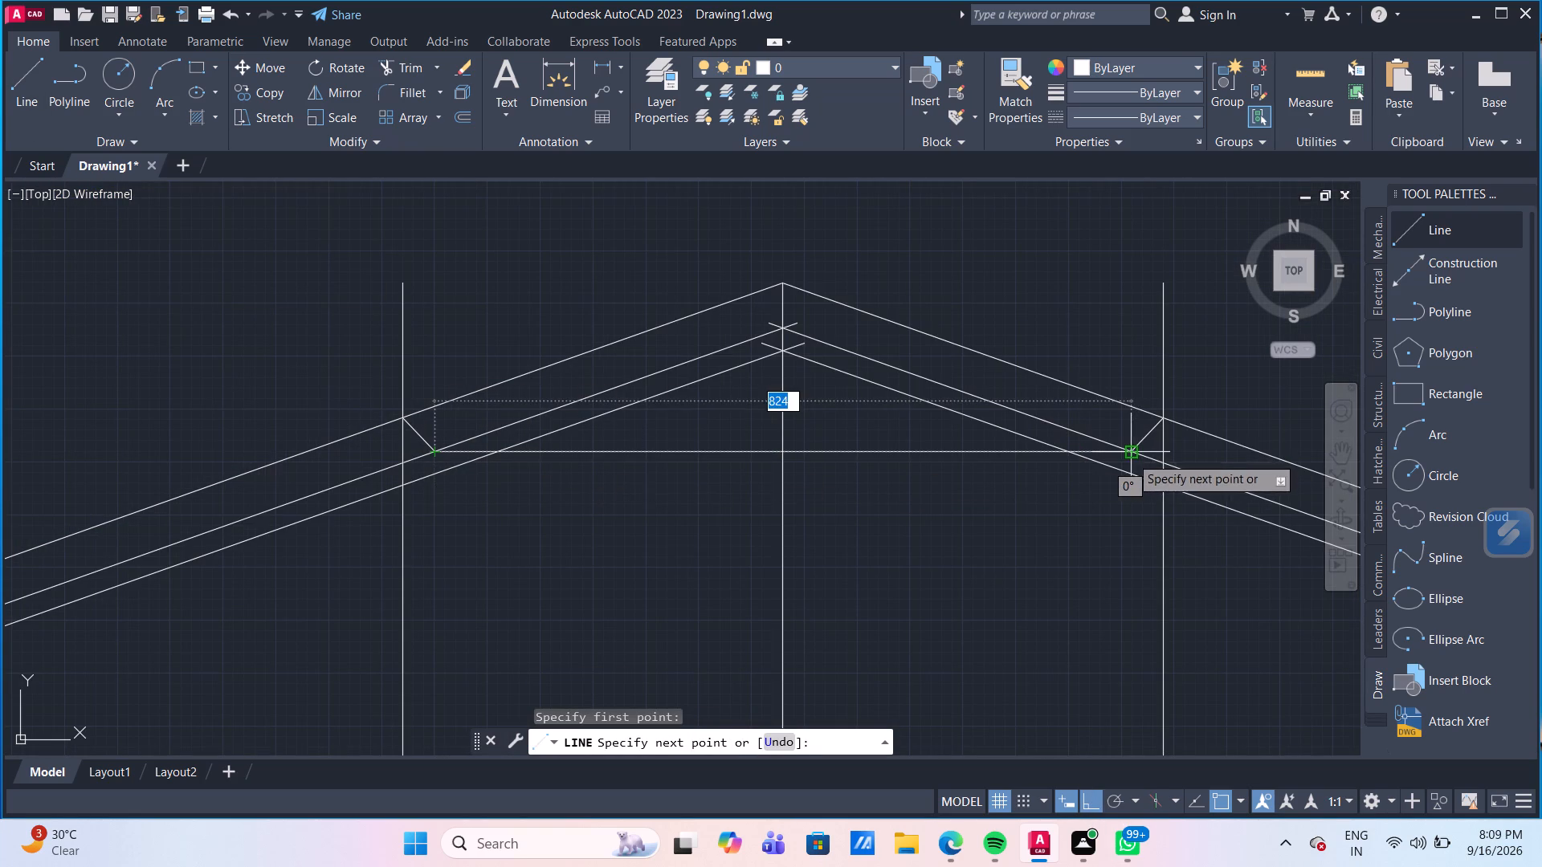
left_click(1130, 456)
key("Escape")
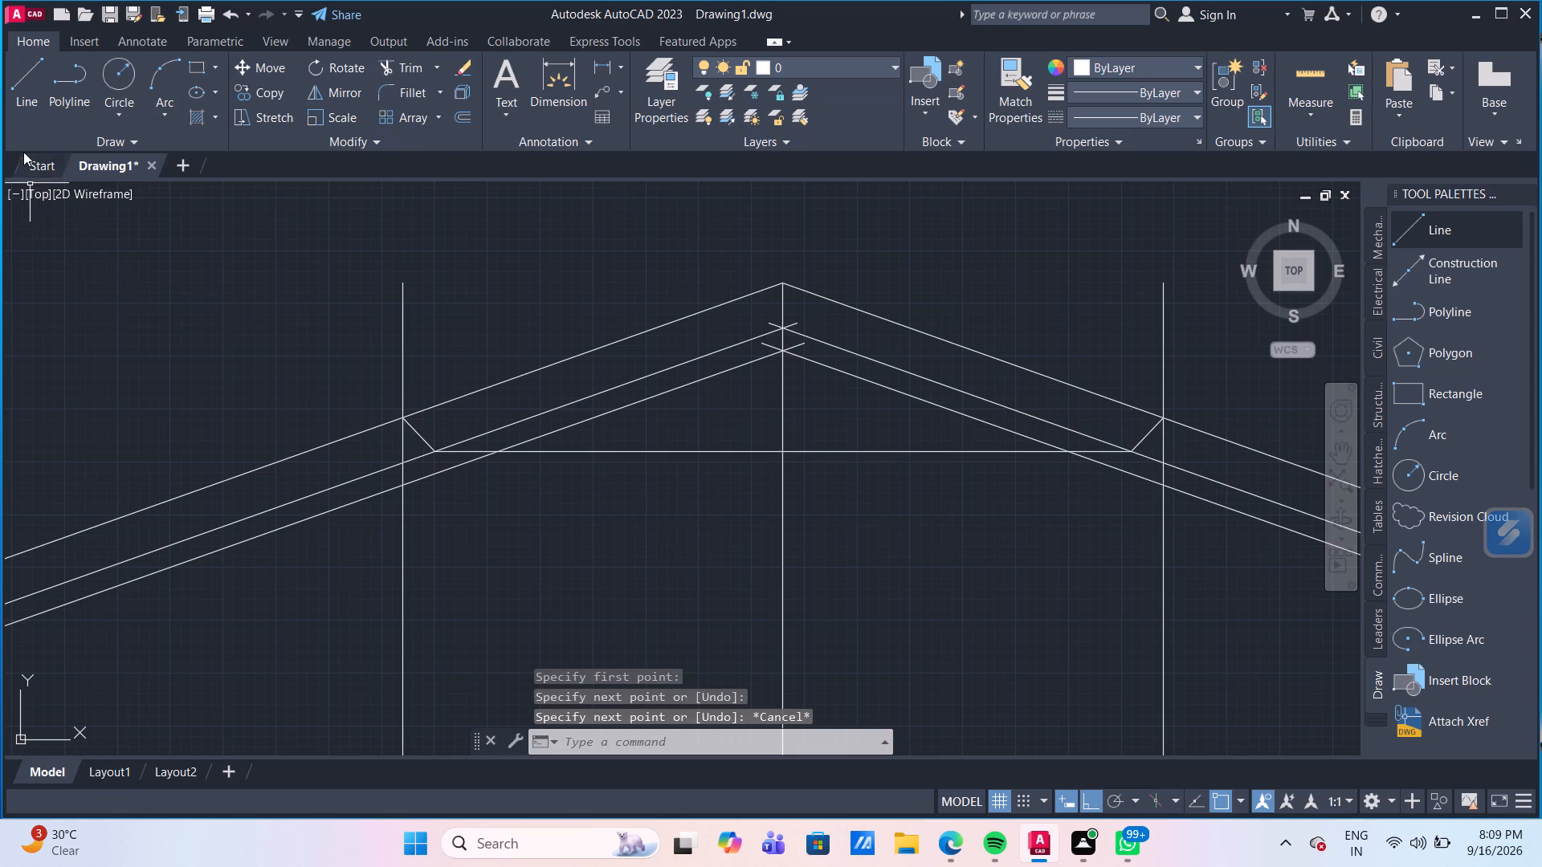
With Ortho off, draw a 45° line about 29 long from the horizontal's intersection with the right inner slope, up to the middle slope line.
left_click(28, 82)
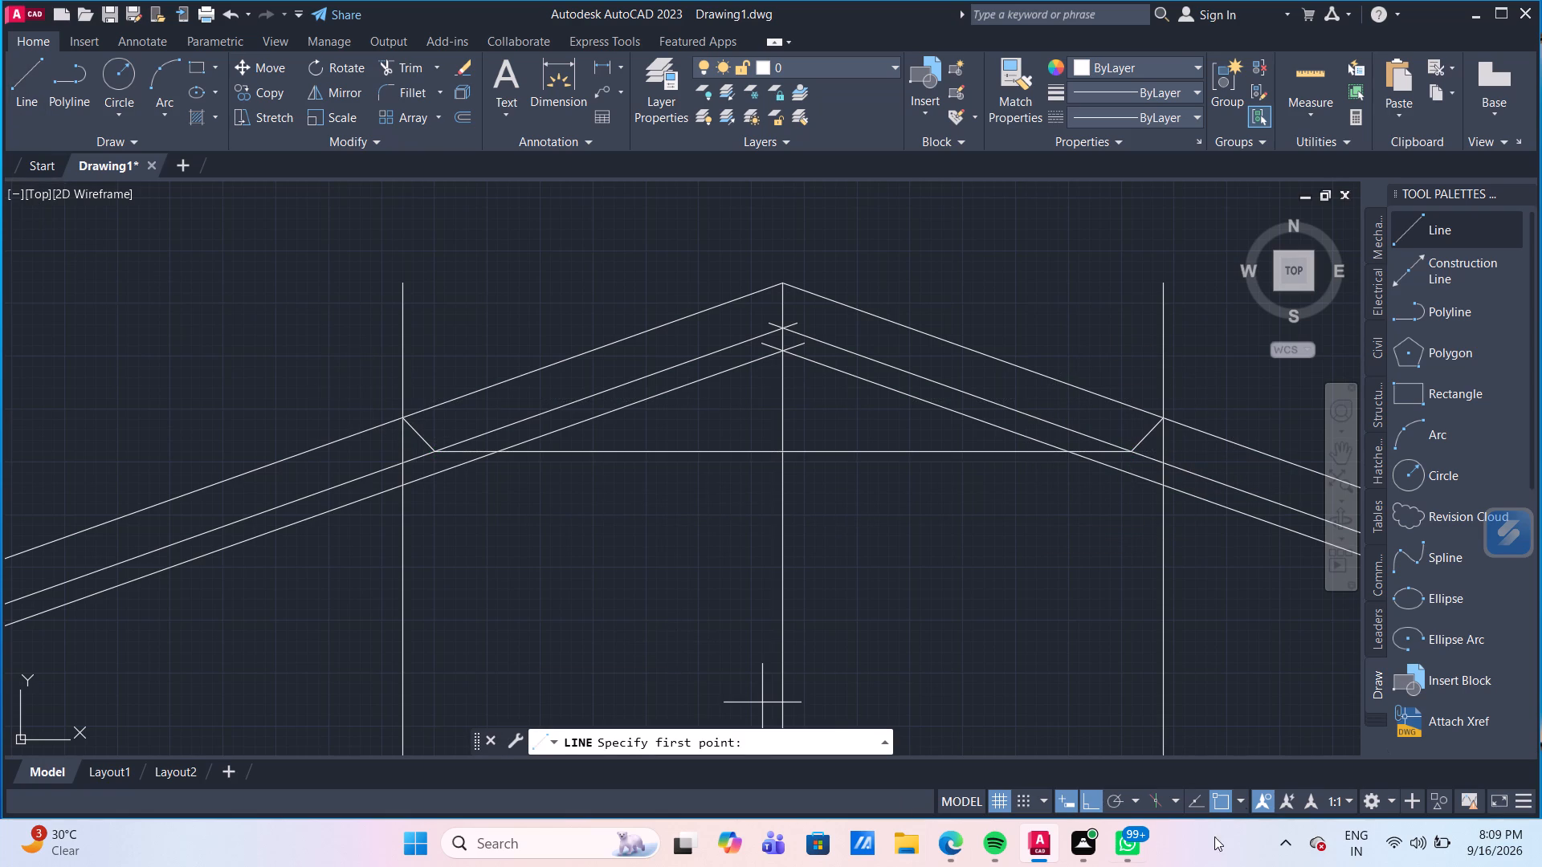
left_click(1092, 805)
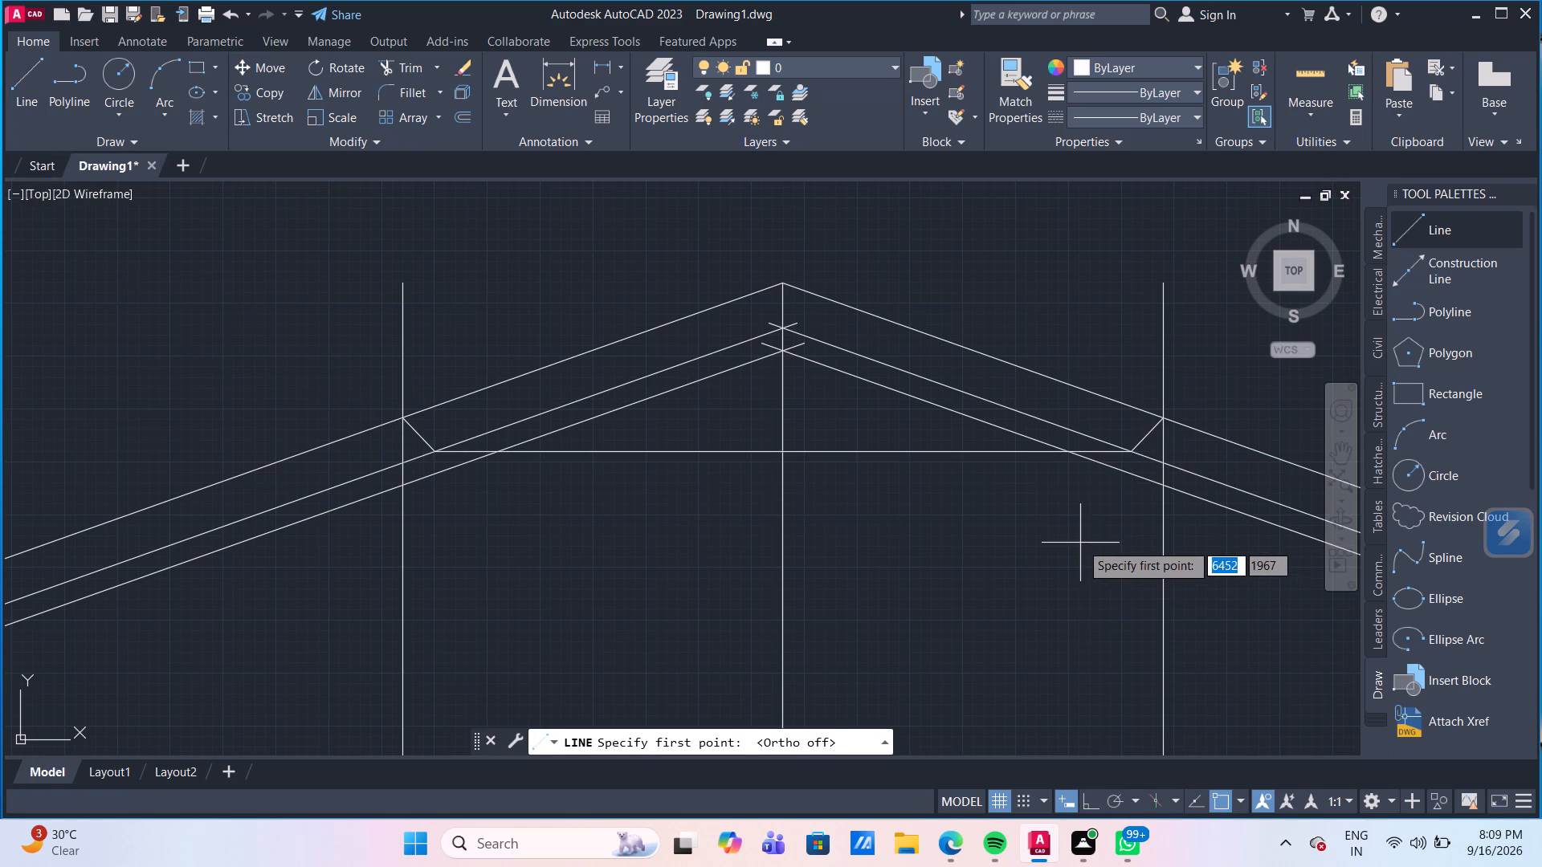
scroll(1080, 543, "up", 1)
middle_click_drag(1078, 539, 849, 659)
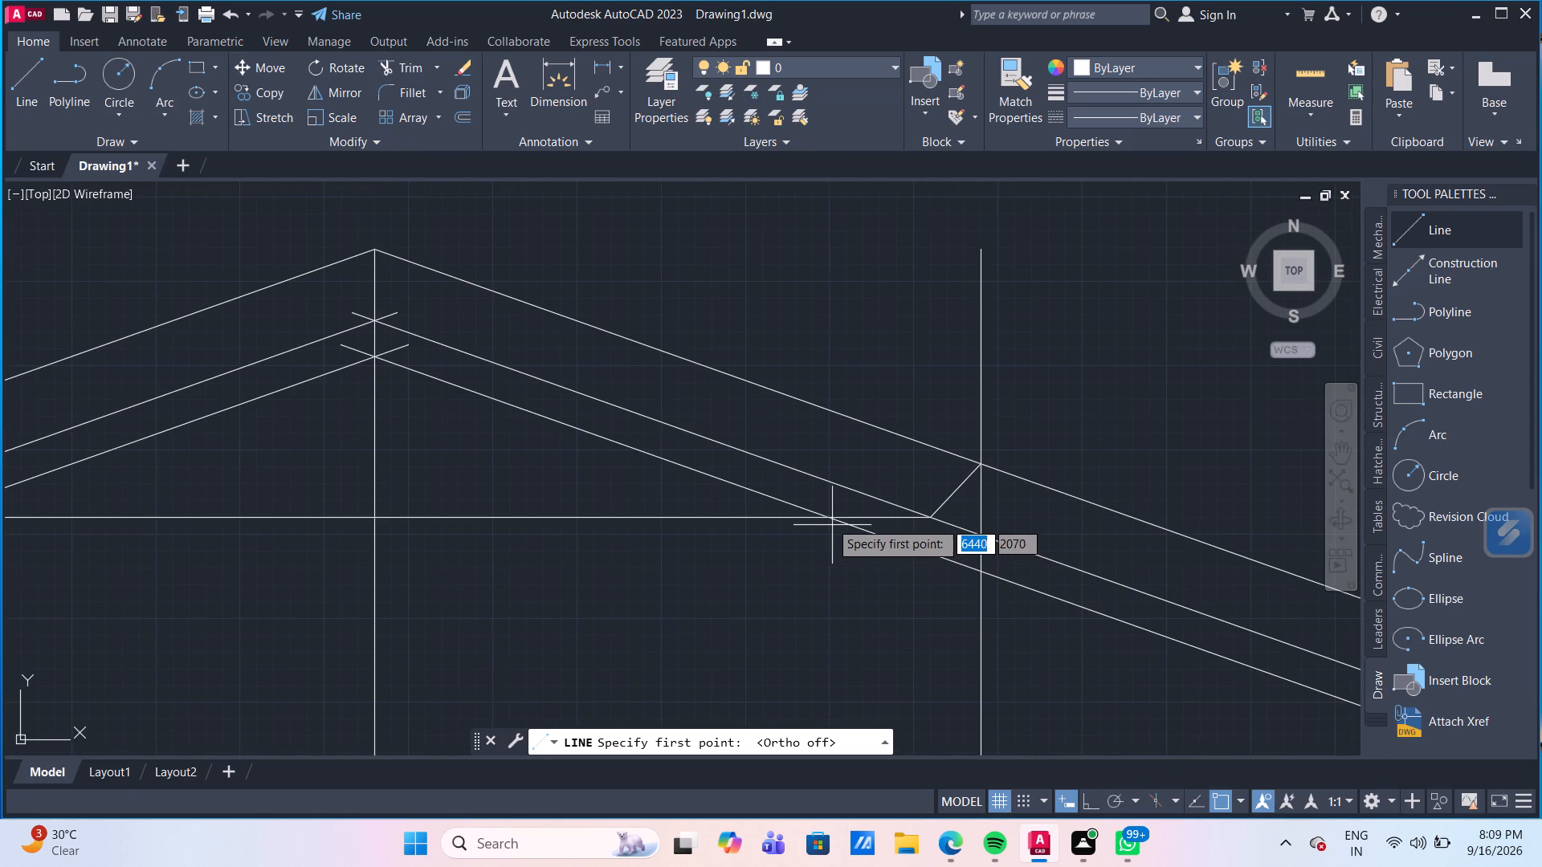
left_click(828, 519)
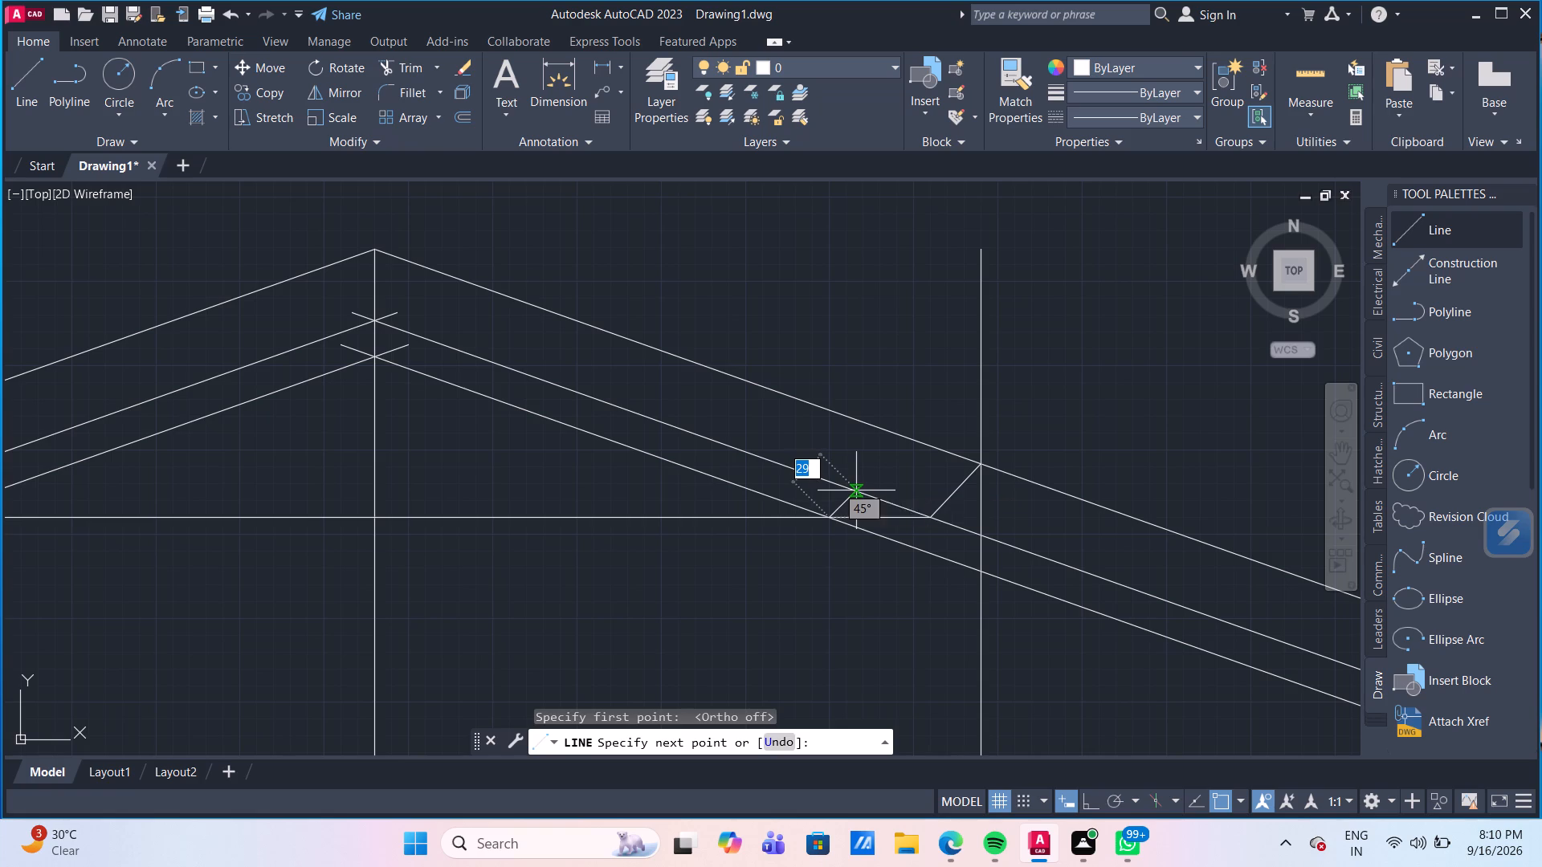
left_click(856, 490)
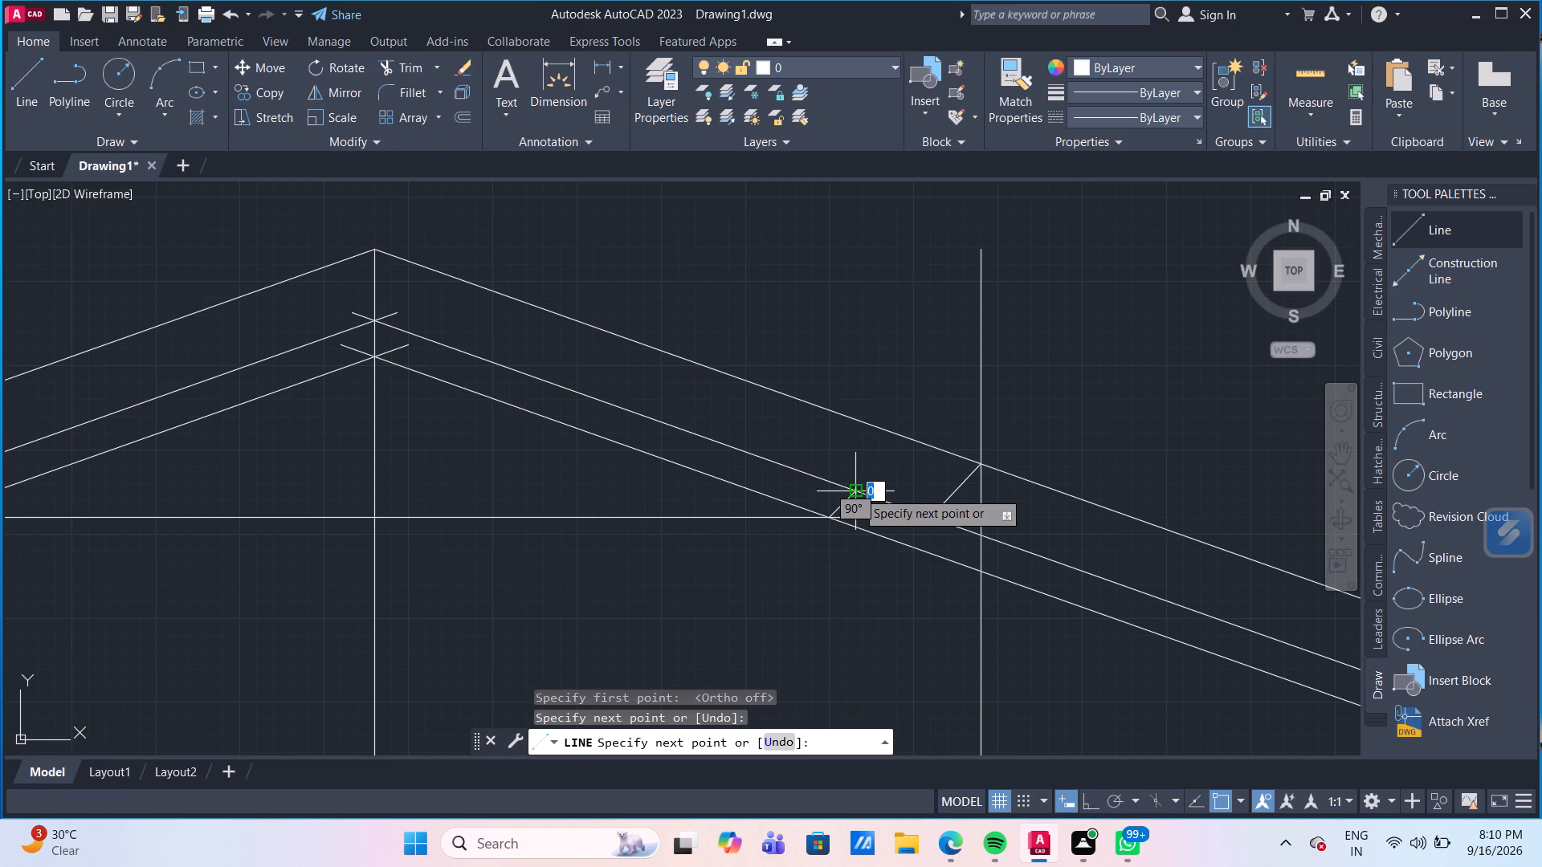
key("Escape")
Draw a mirrored 135° line about 31 long from the horizontal's intersection with the left inner slope, up to the middle slope line.
scroll(688, 519, "down", 2)
middle_click_drag(678, 527, 843, 502)
scroll(672, 503, "up", 1)
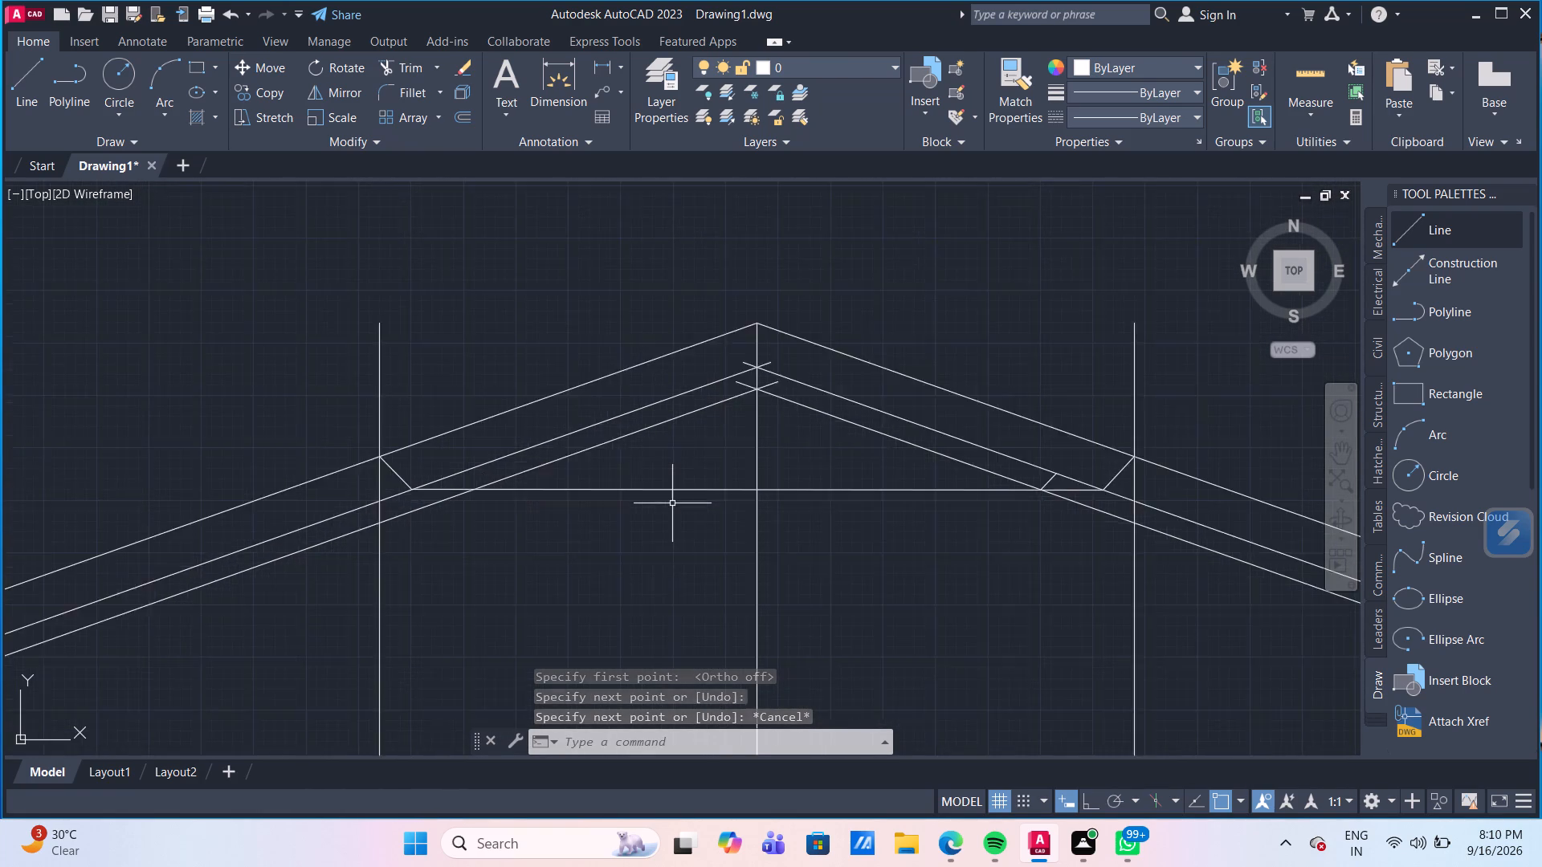
scroll(672, 503, "up", 1)
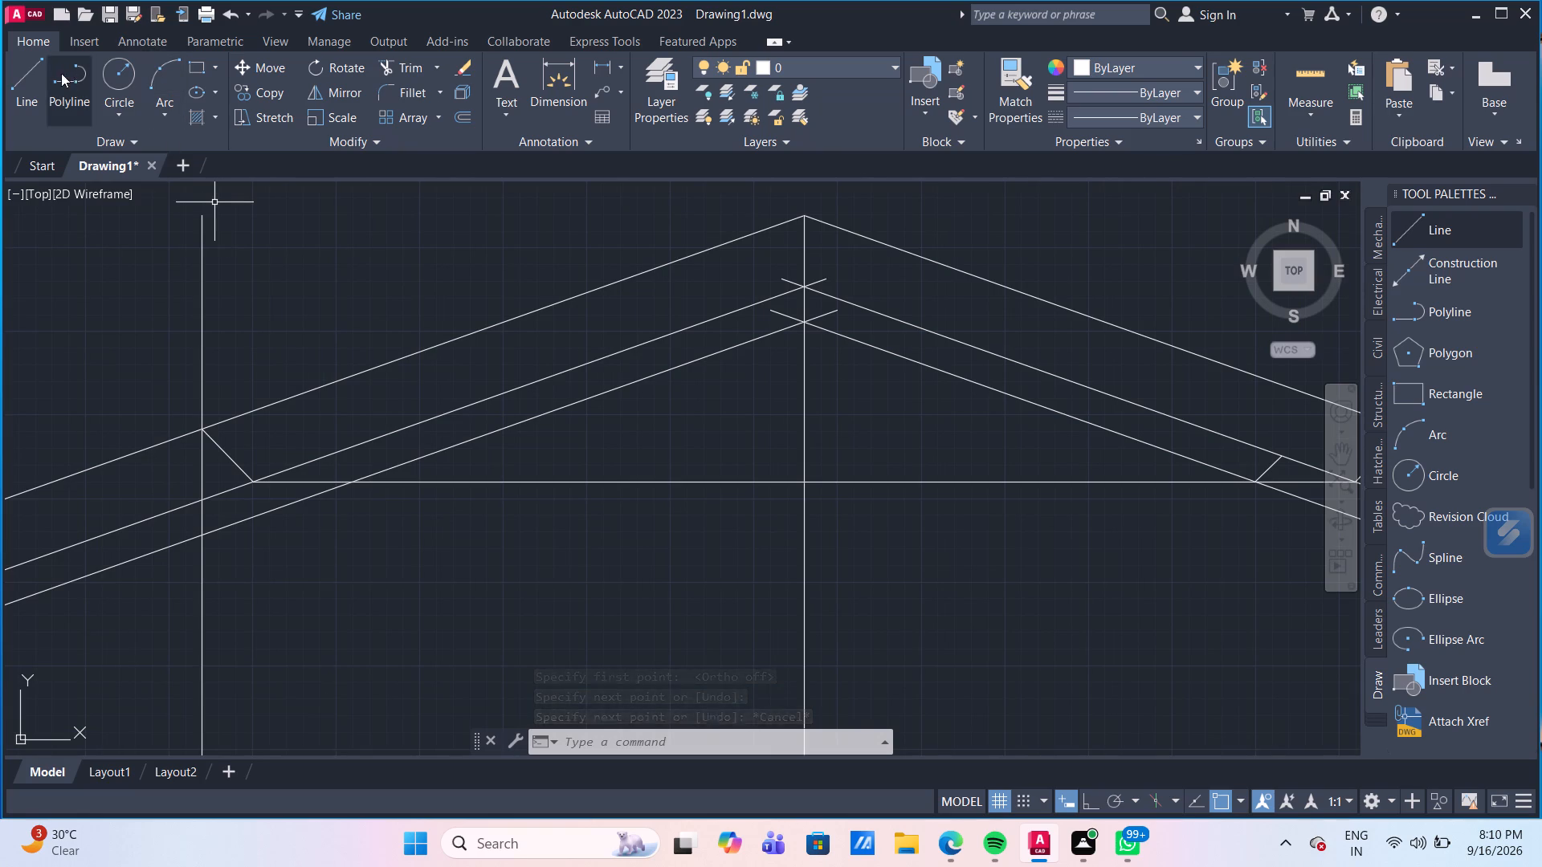
left_click(39, 79)
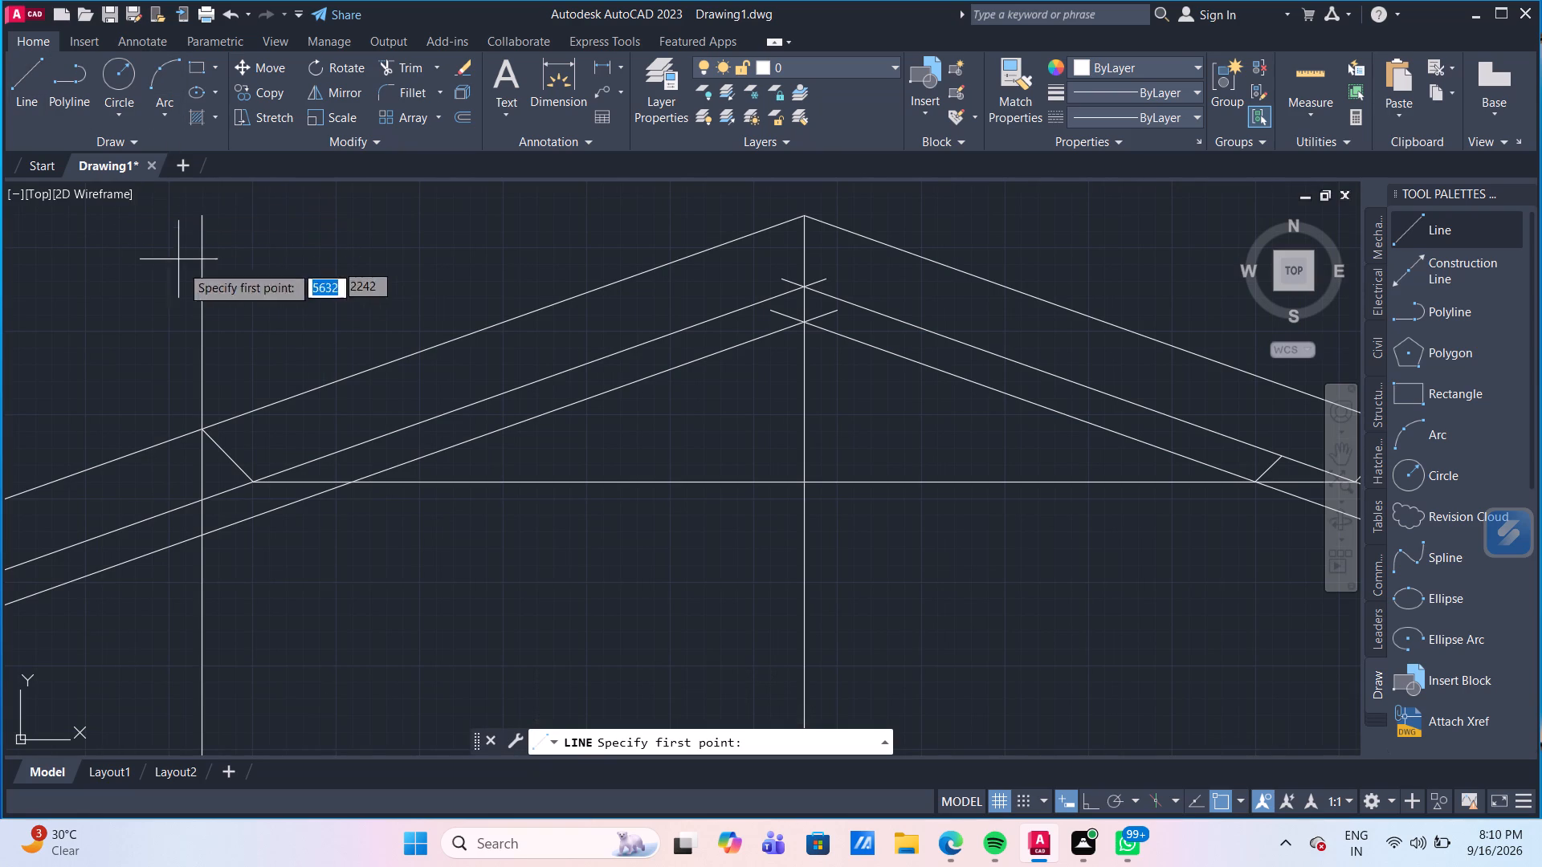
left_click(351, 481)
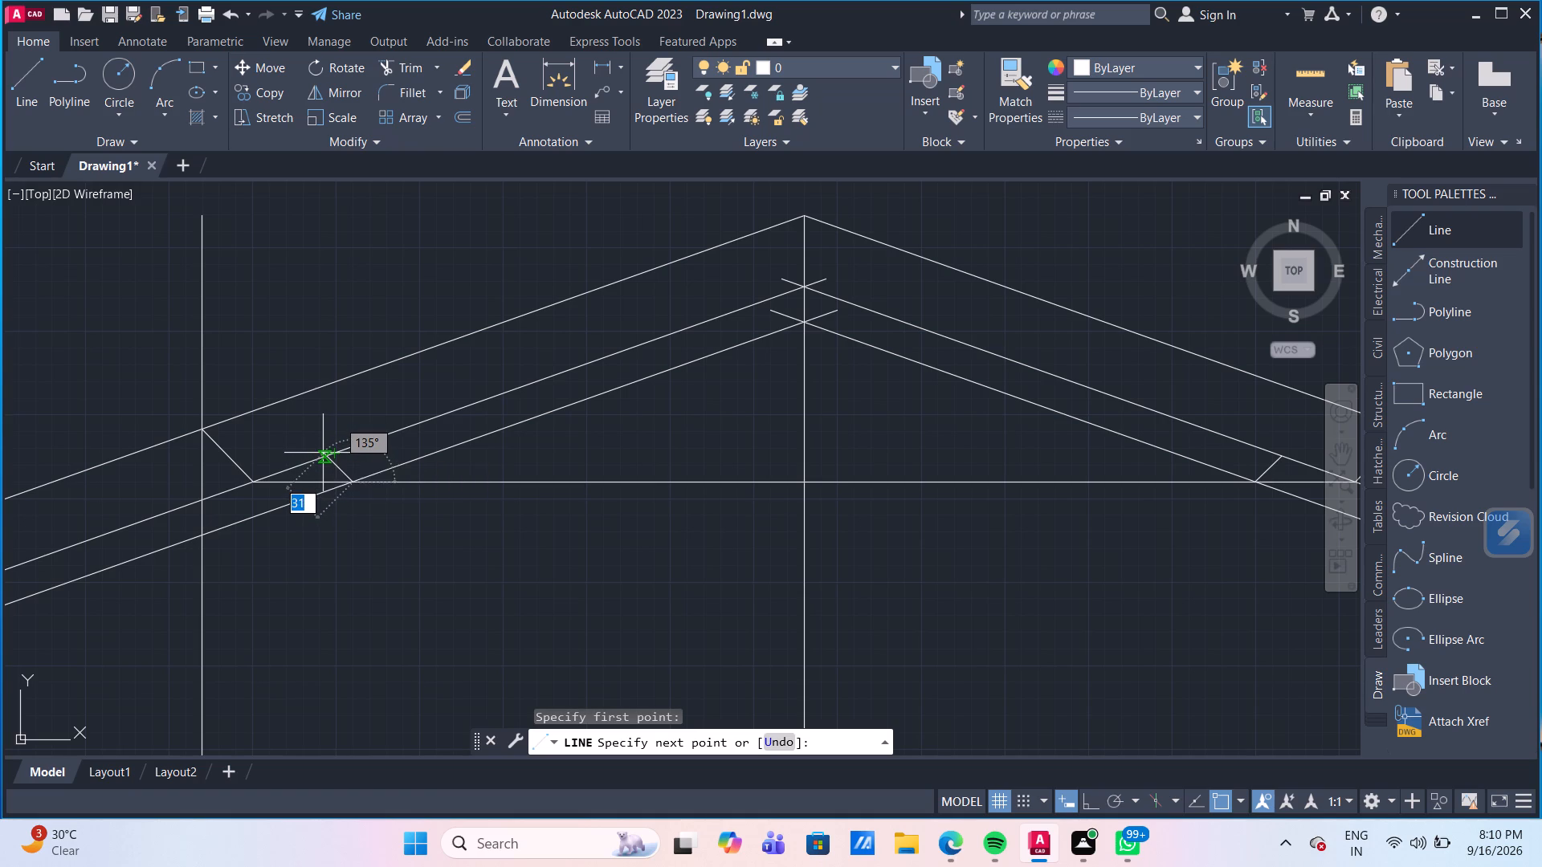
left_click(323, 453)
key("Escape")
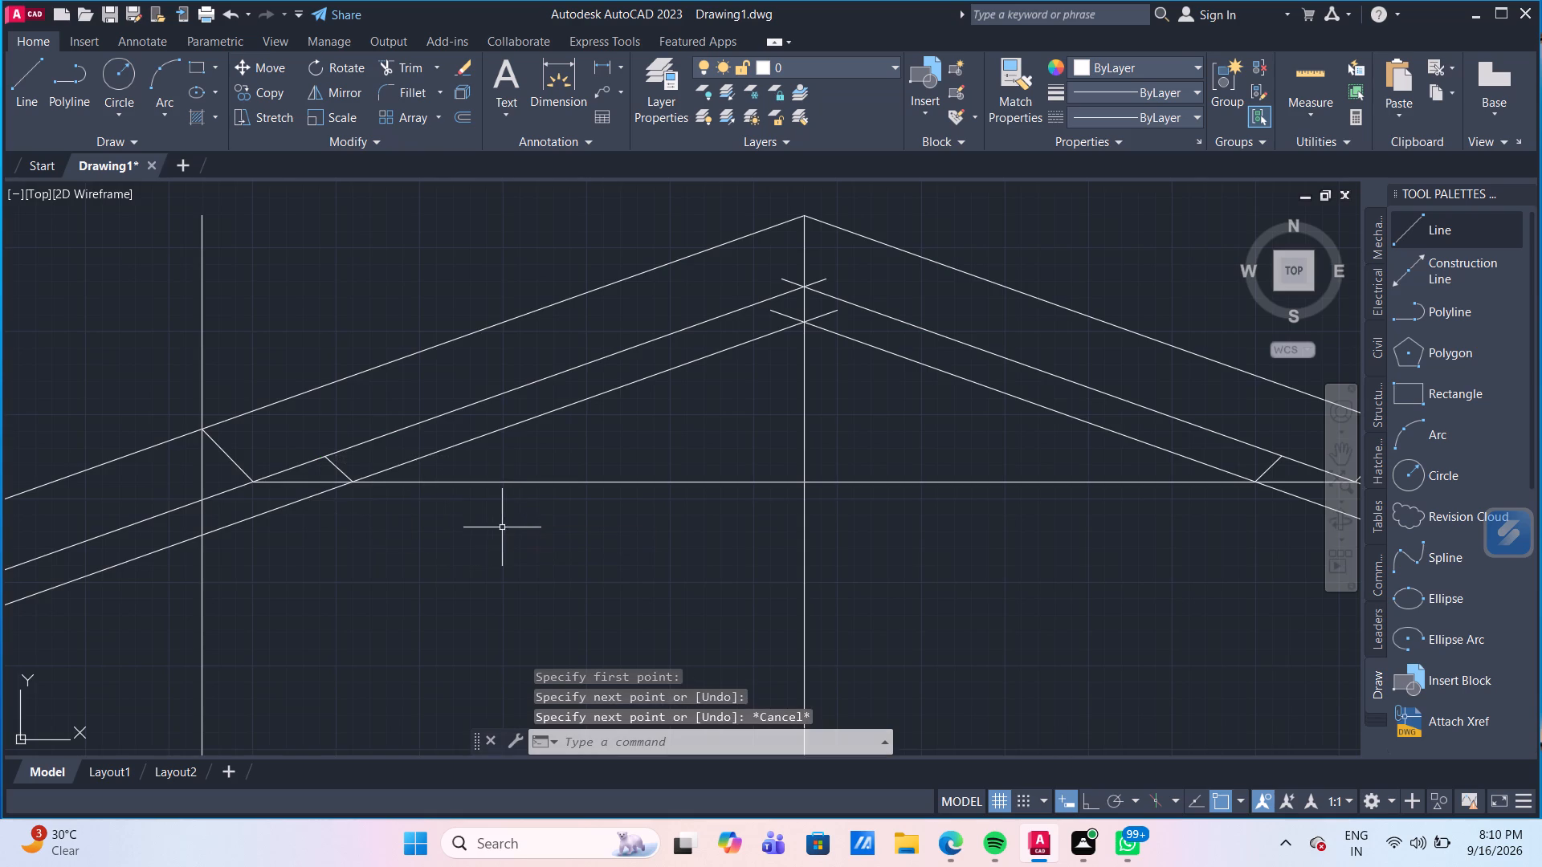
Trim all three slope lines on both sides of the gable where they extend beyond the outer vertical lines.
scroll(502, 527, "down", 3)
scroll(627, 544, "up", 3)
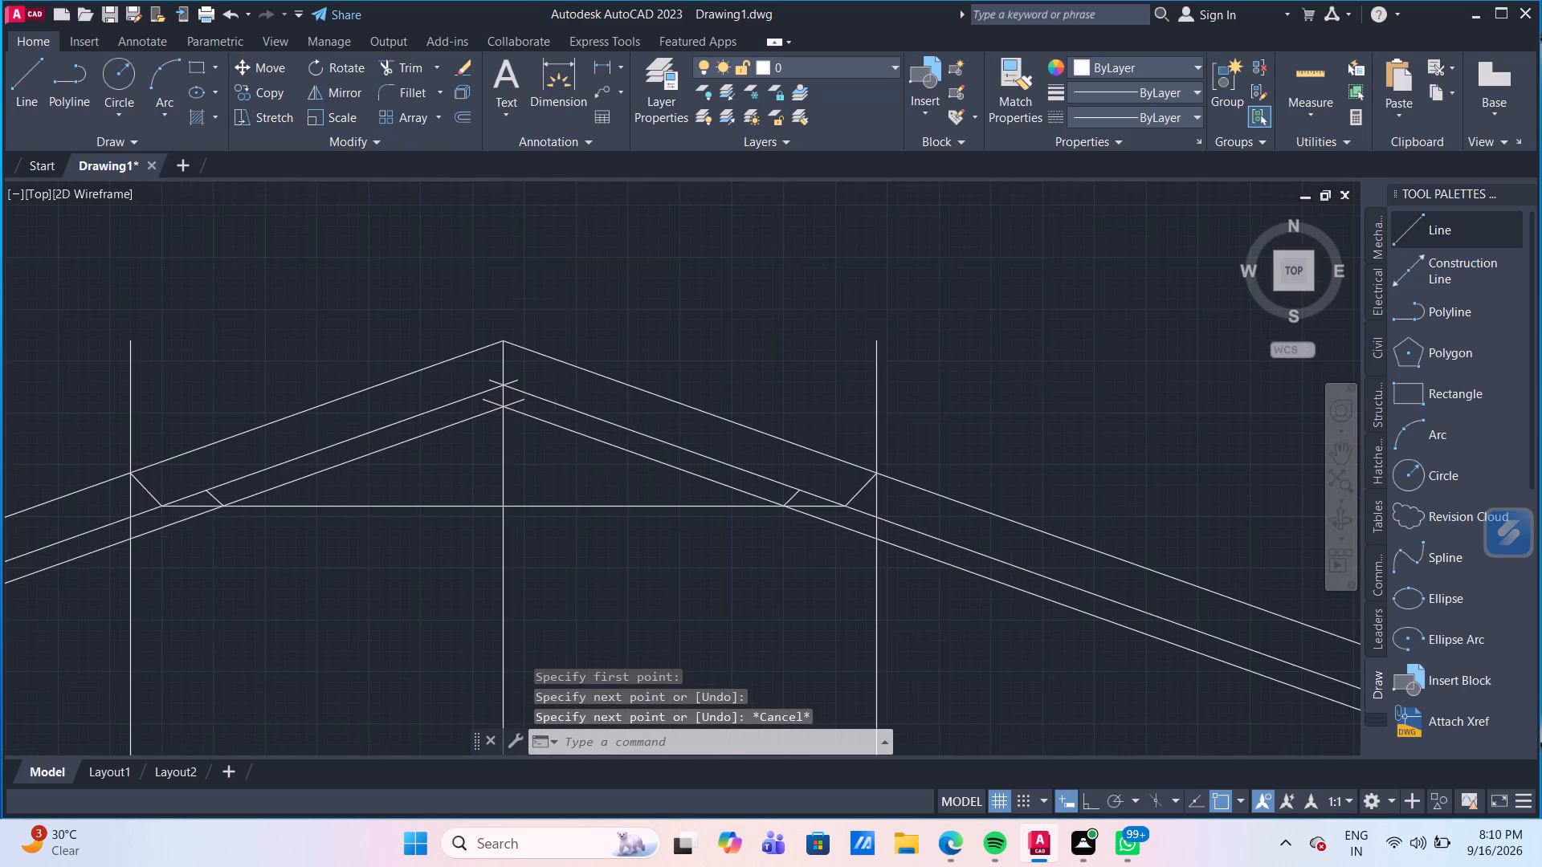
scroll(619, 515, "down", 2)
type("TR")
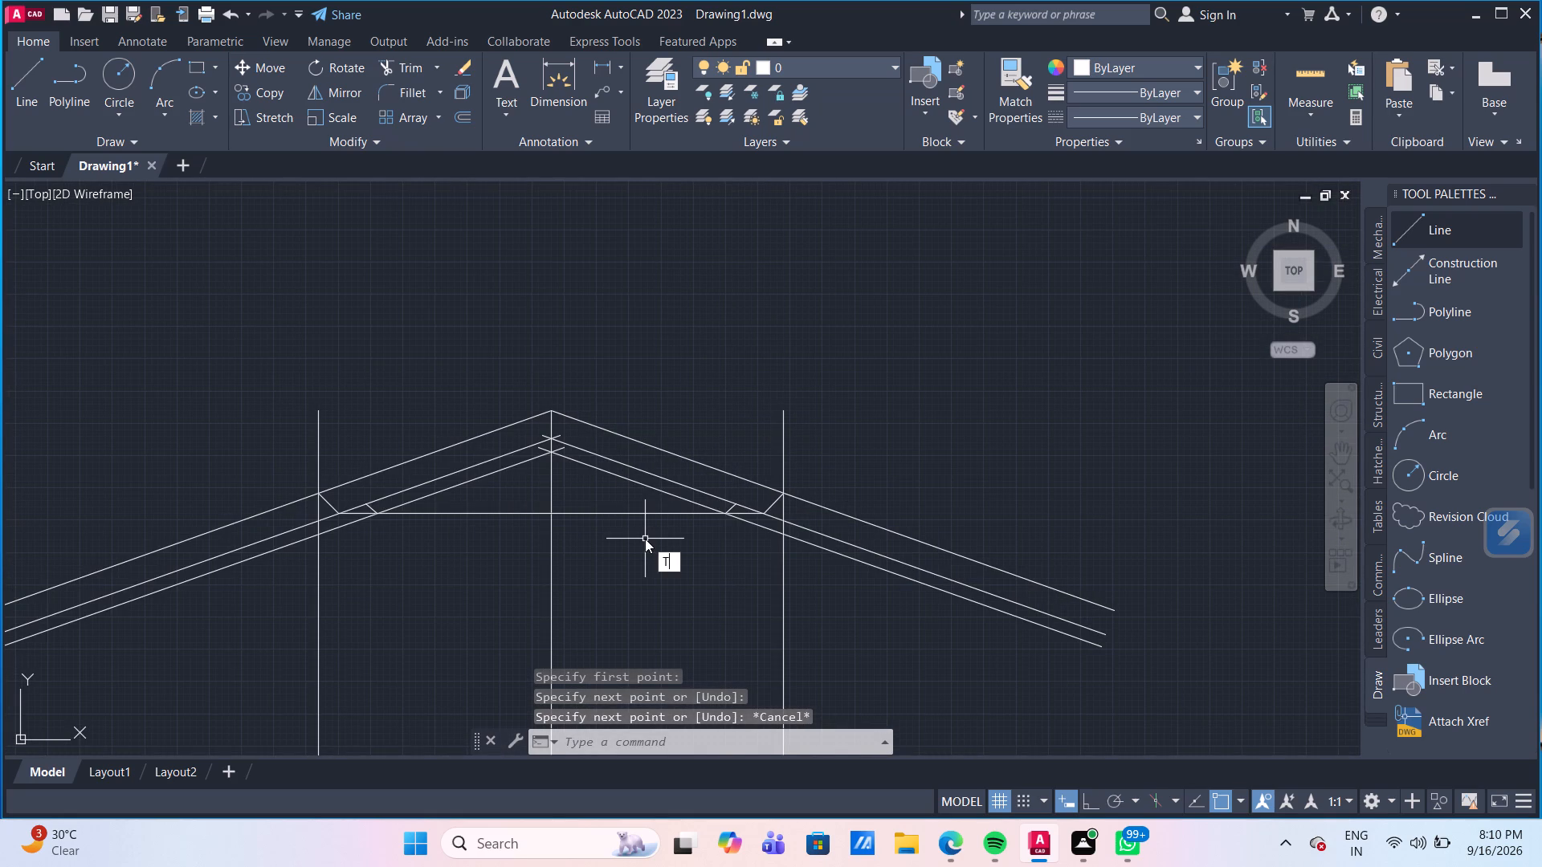
key("Return")
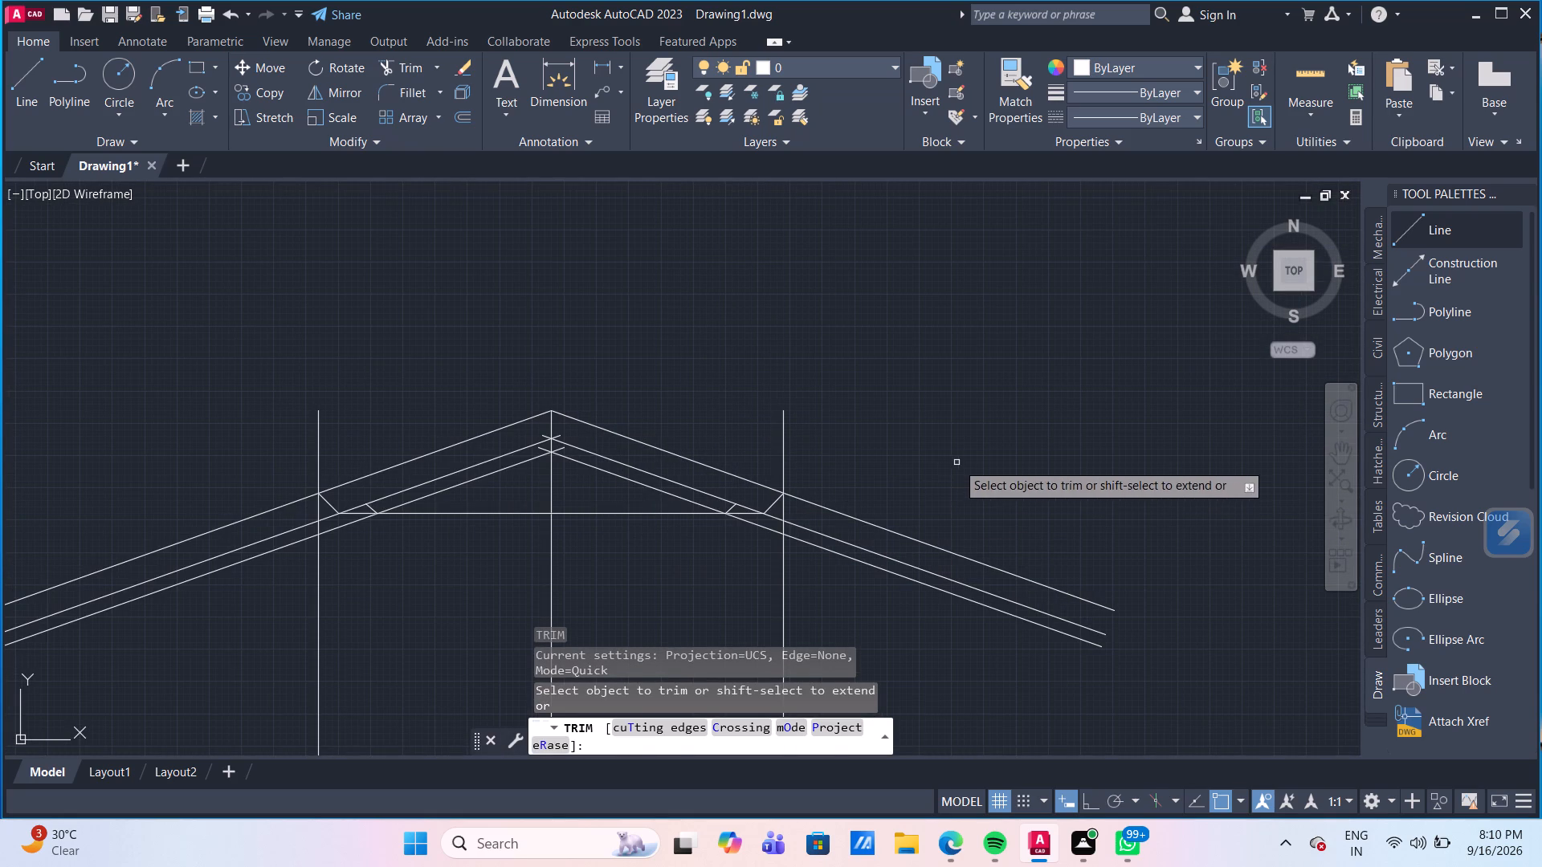
left_click(957, 462)
left_click(947, 681)
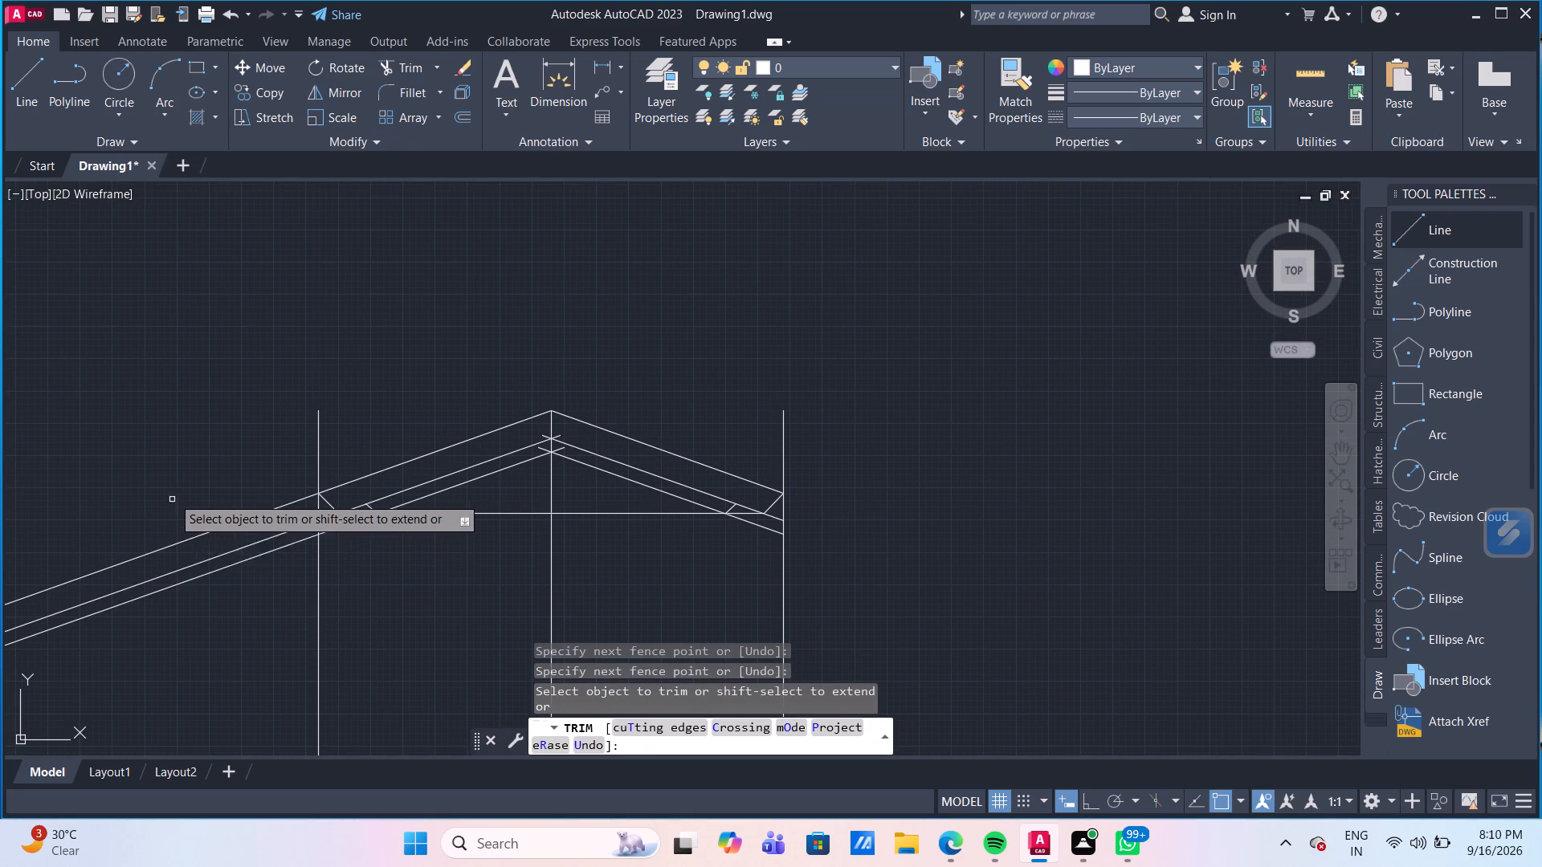
left_click(172, 490)
left_click(192, 662)
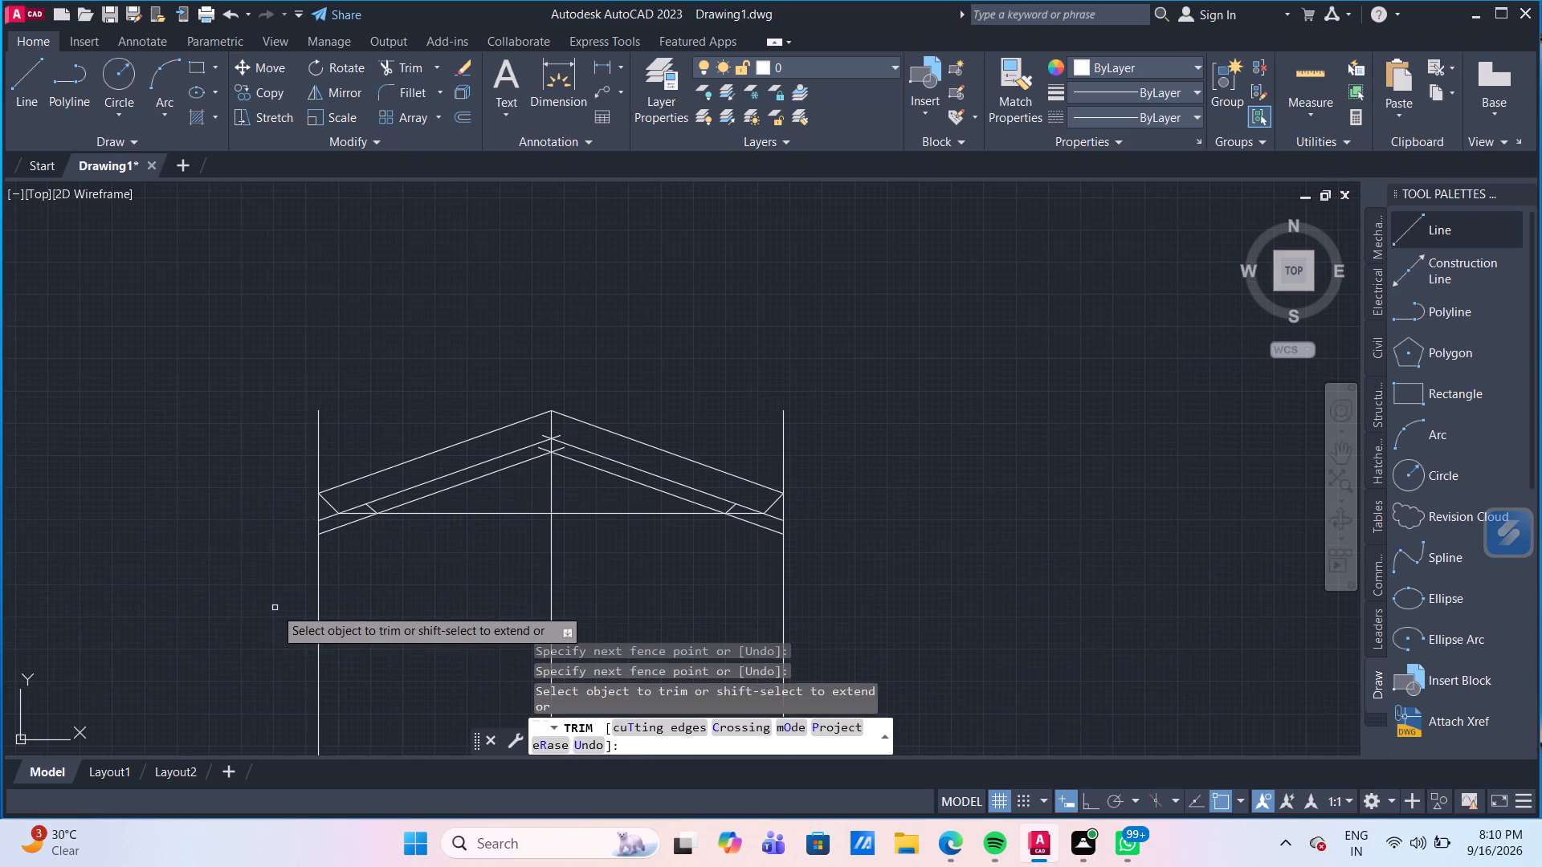
Trim away the middle and inner slope stubs beyond the eaves diagonals, along with all segments of the horizontal line.
scroll(356, 512, "up", 1)
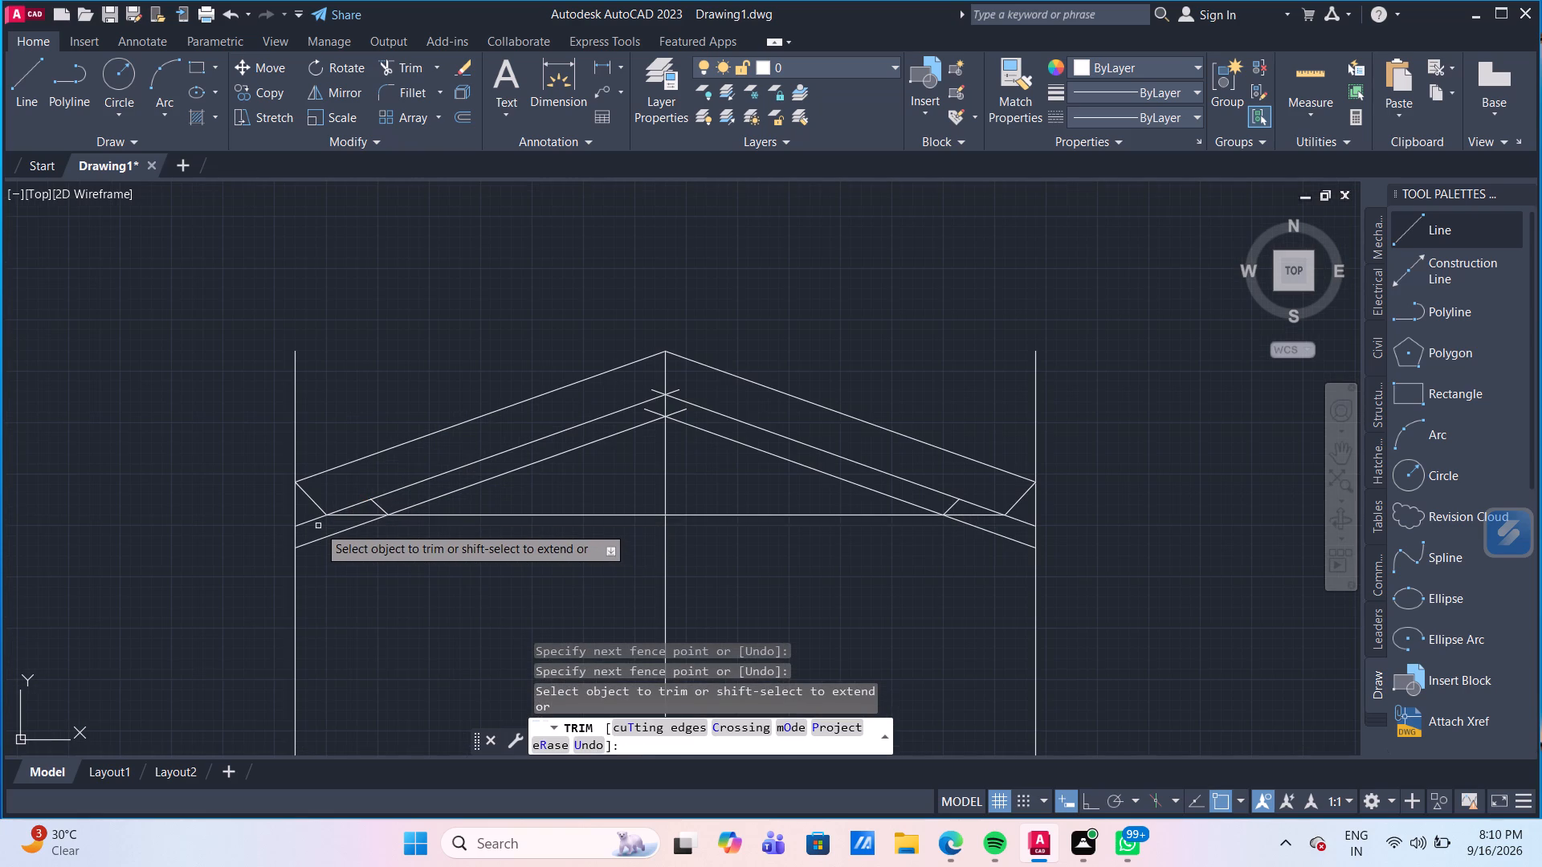
left_click(310, 521)
left_click(354, 515)
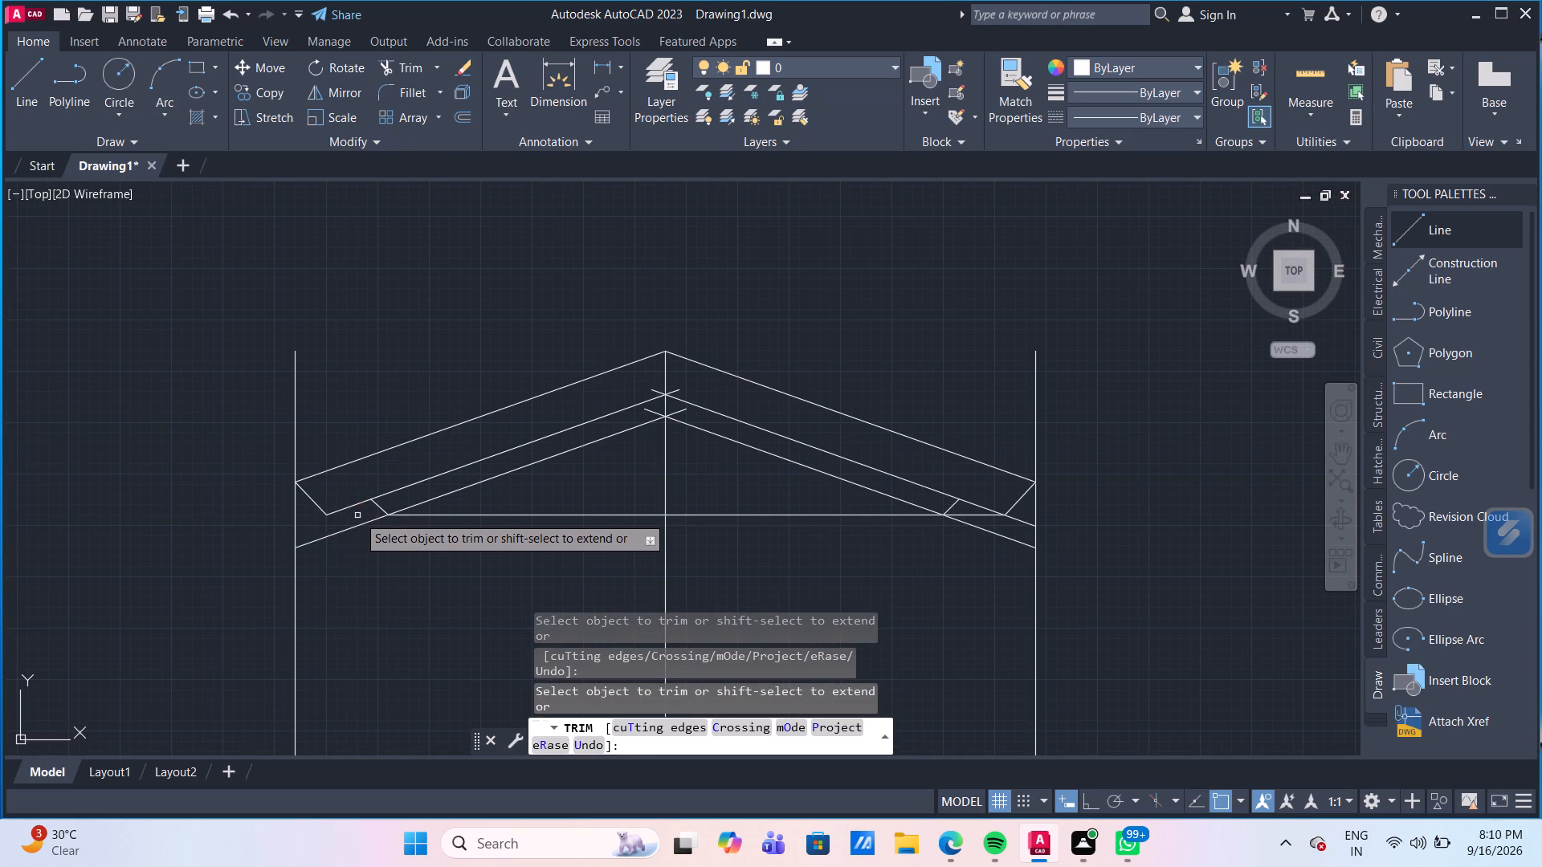
left_click(367, 522)
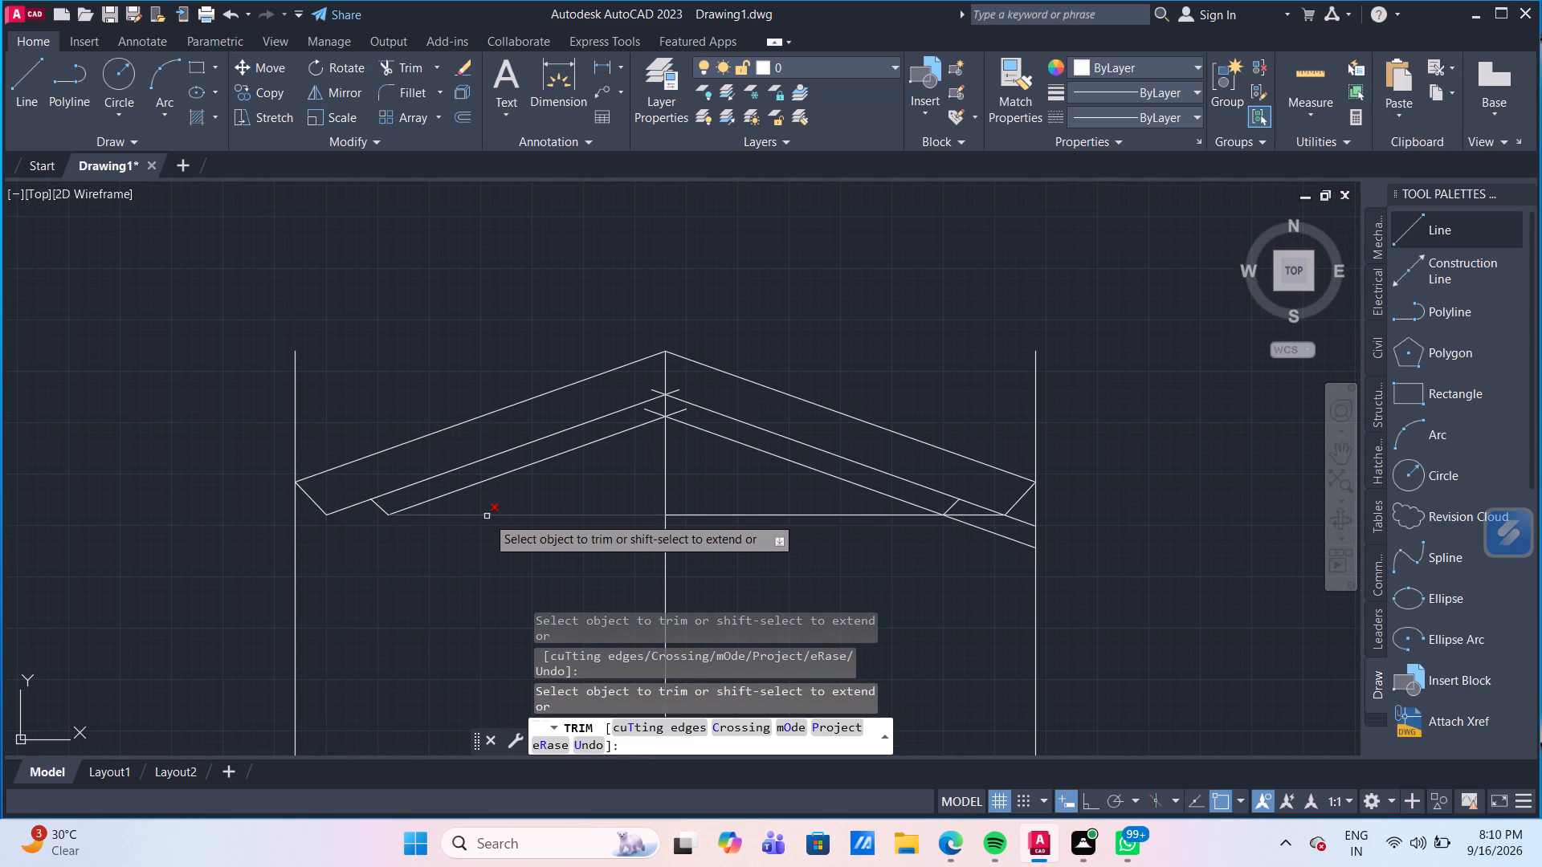
left_click(487, 516)
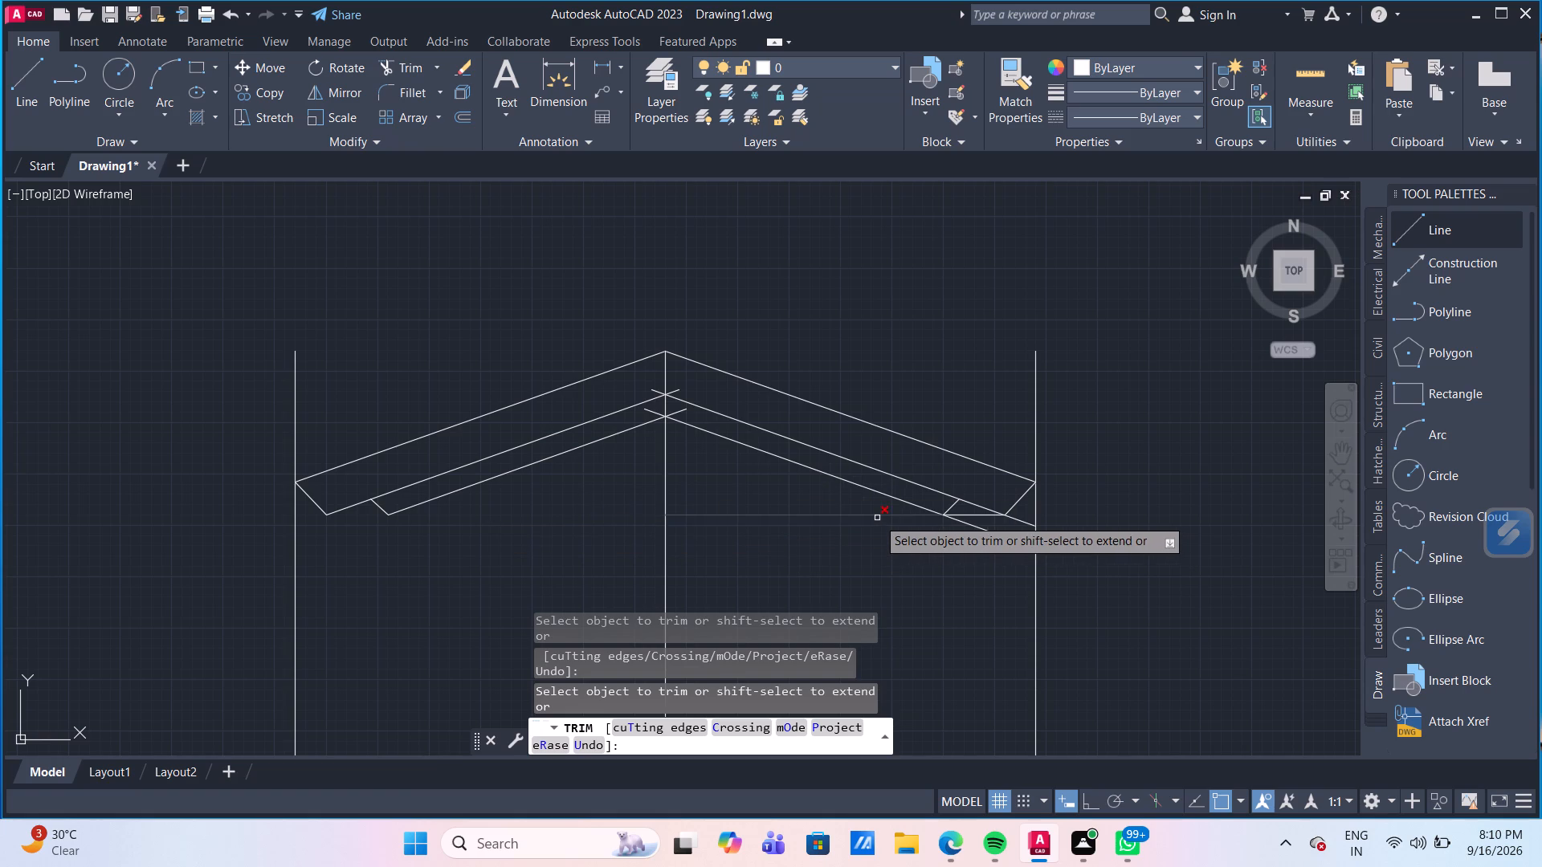
left_click(877, 518)
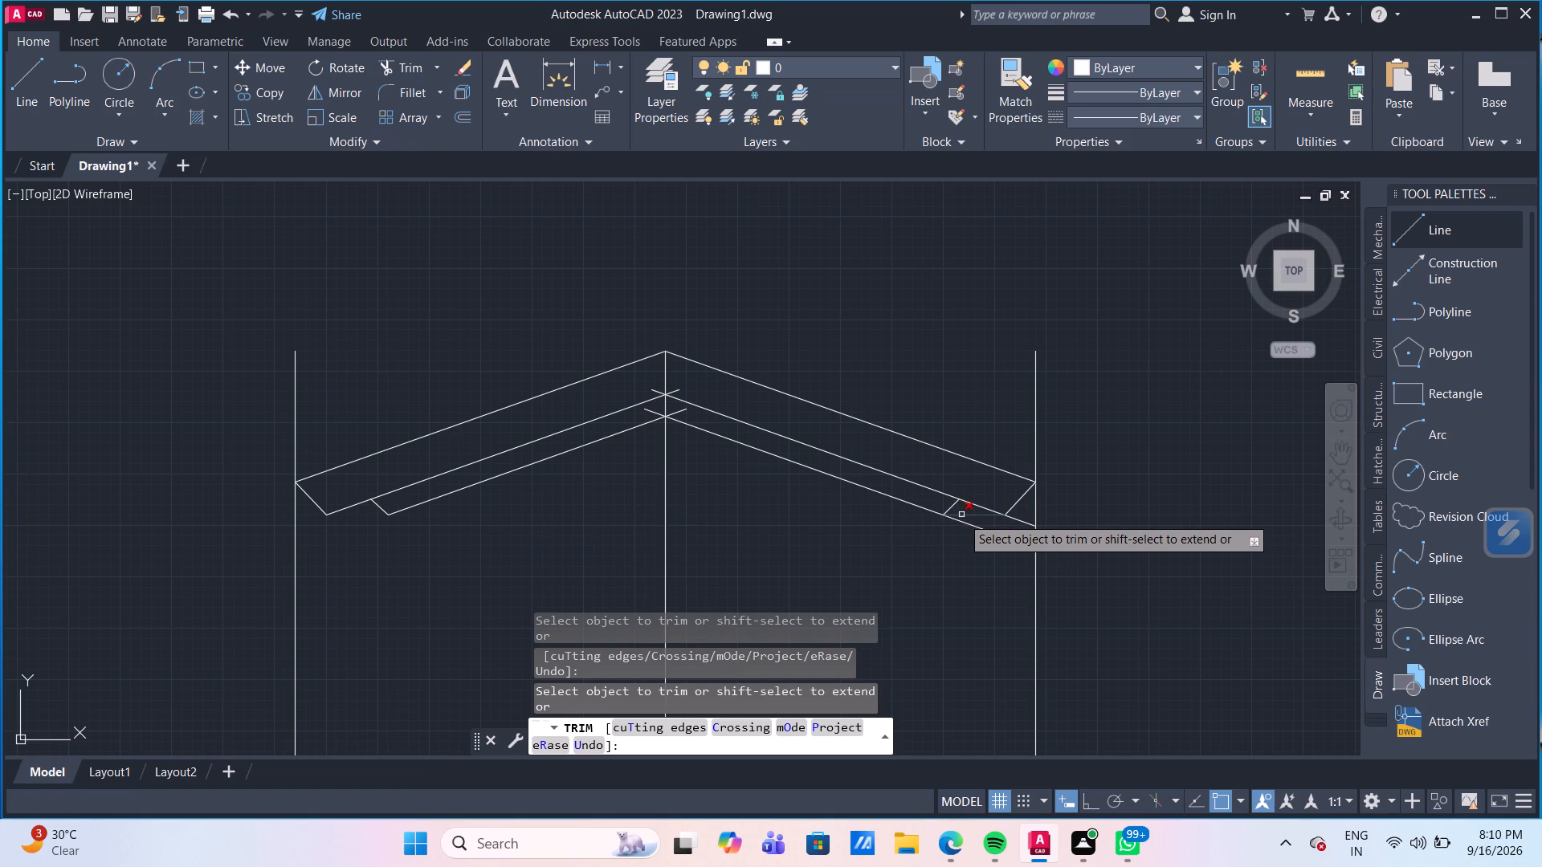
left_click(961, 516)
left_click_drag(962, 523, 968, 530)
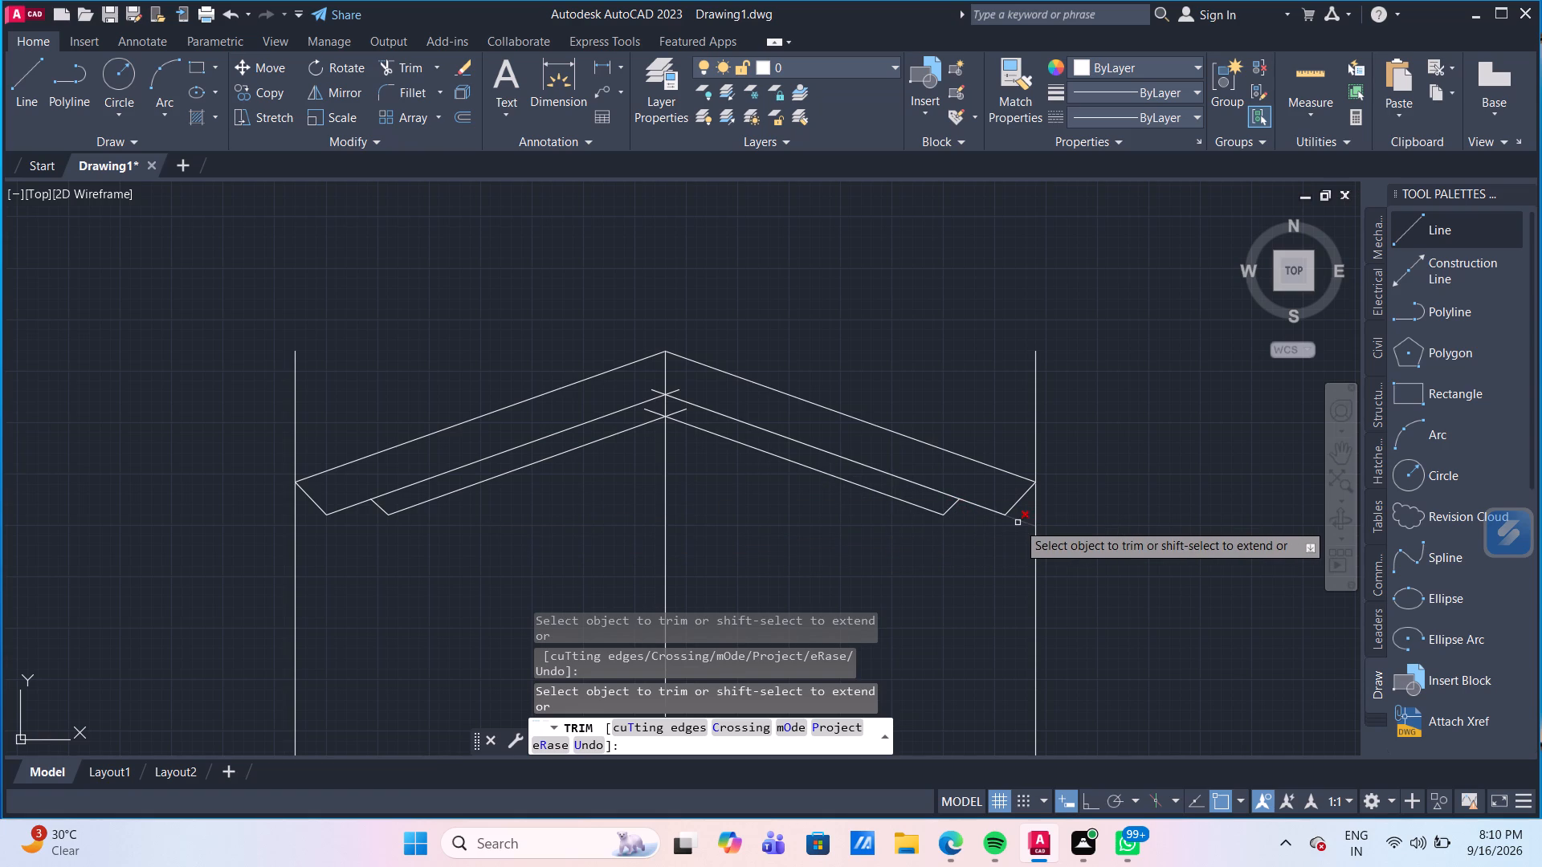
left_click_drag(1018, 523, 1027, 526)
Trim the four overshooting ends where the middle and inner slope lines cross at the gable's centre line.
scroll(621, 426, "up", 3)
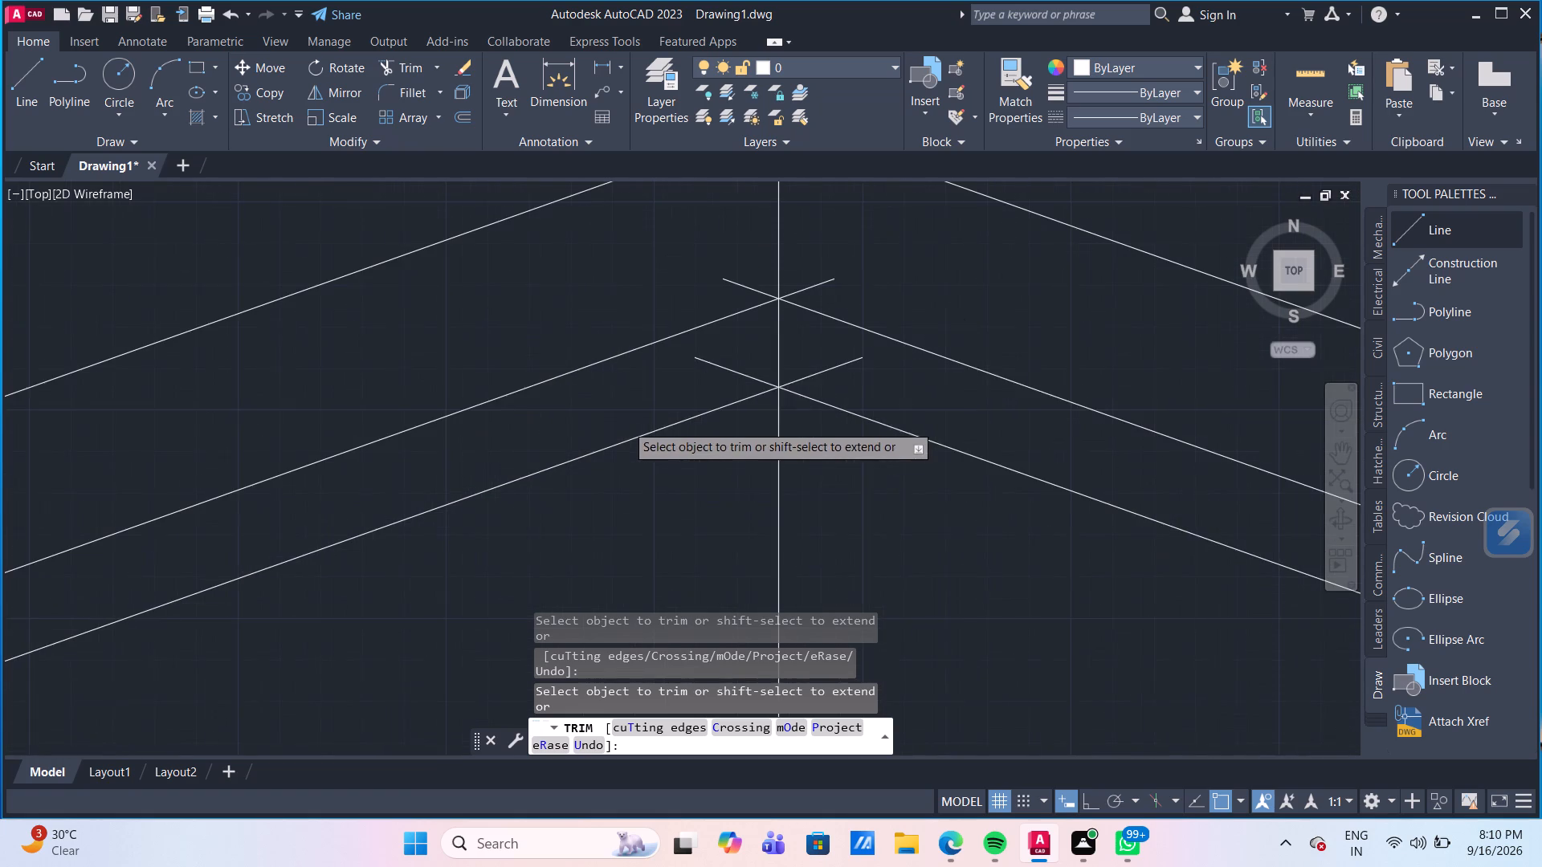
left_click(834, 368)
left_click(724, 368)
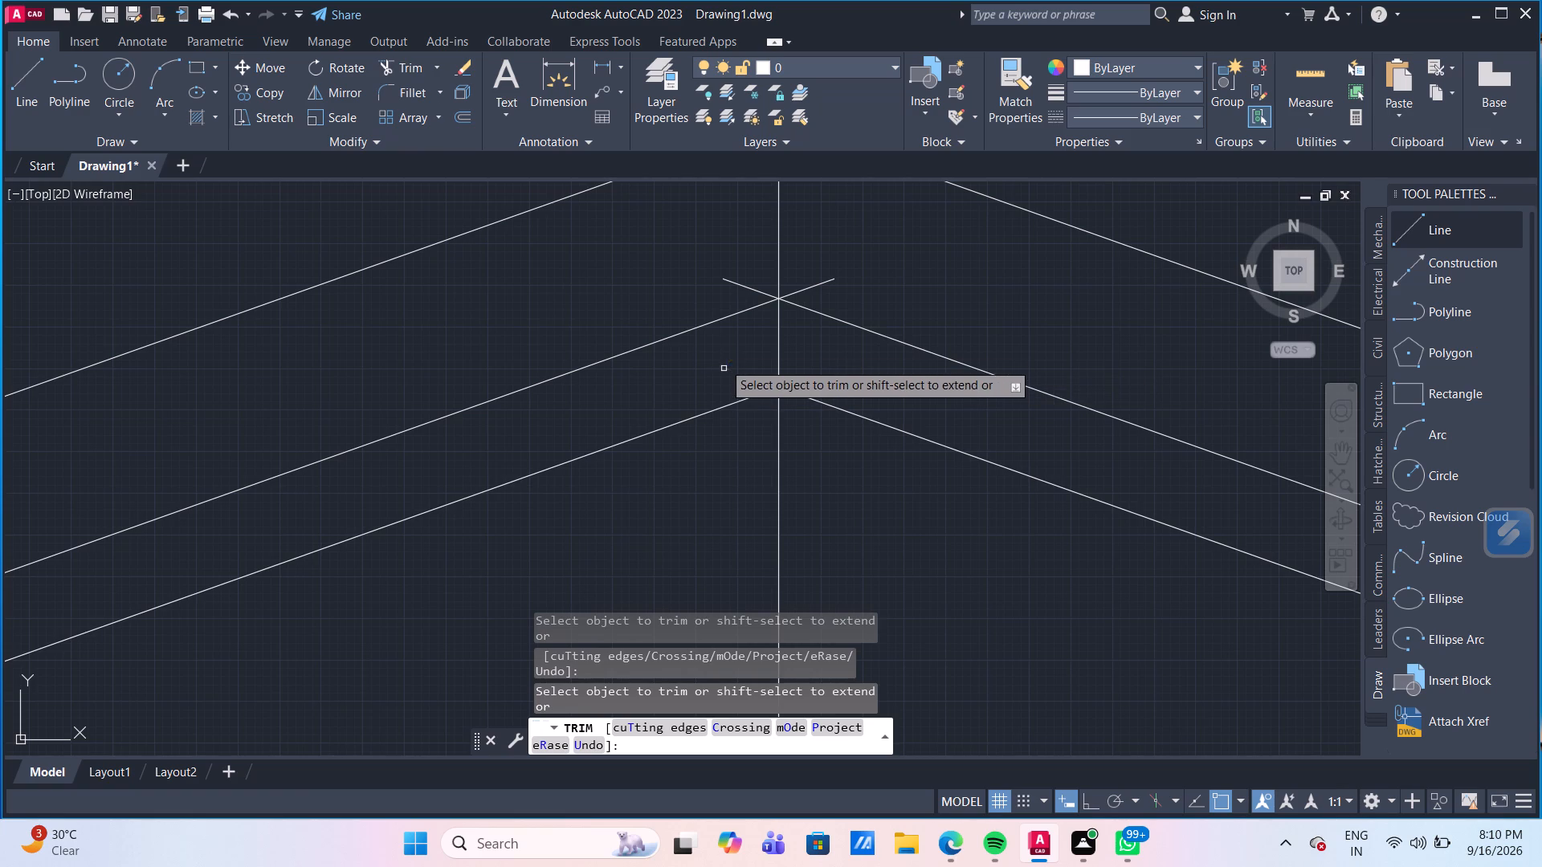
left_click(732, 285)
left_click(831, 281)
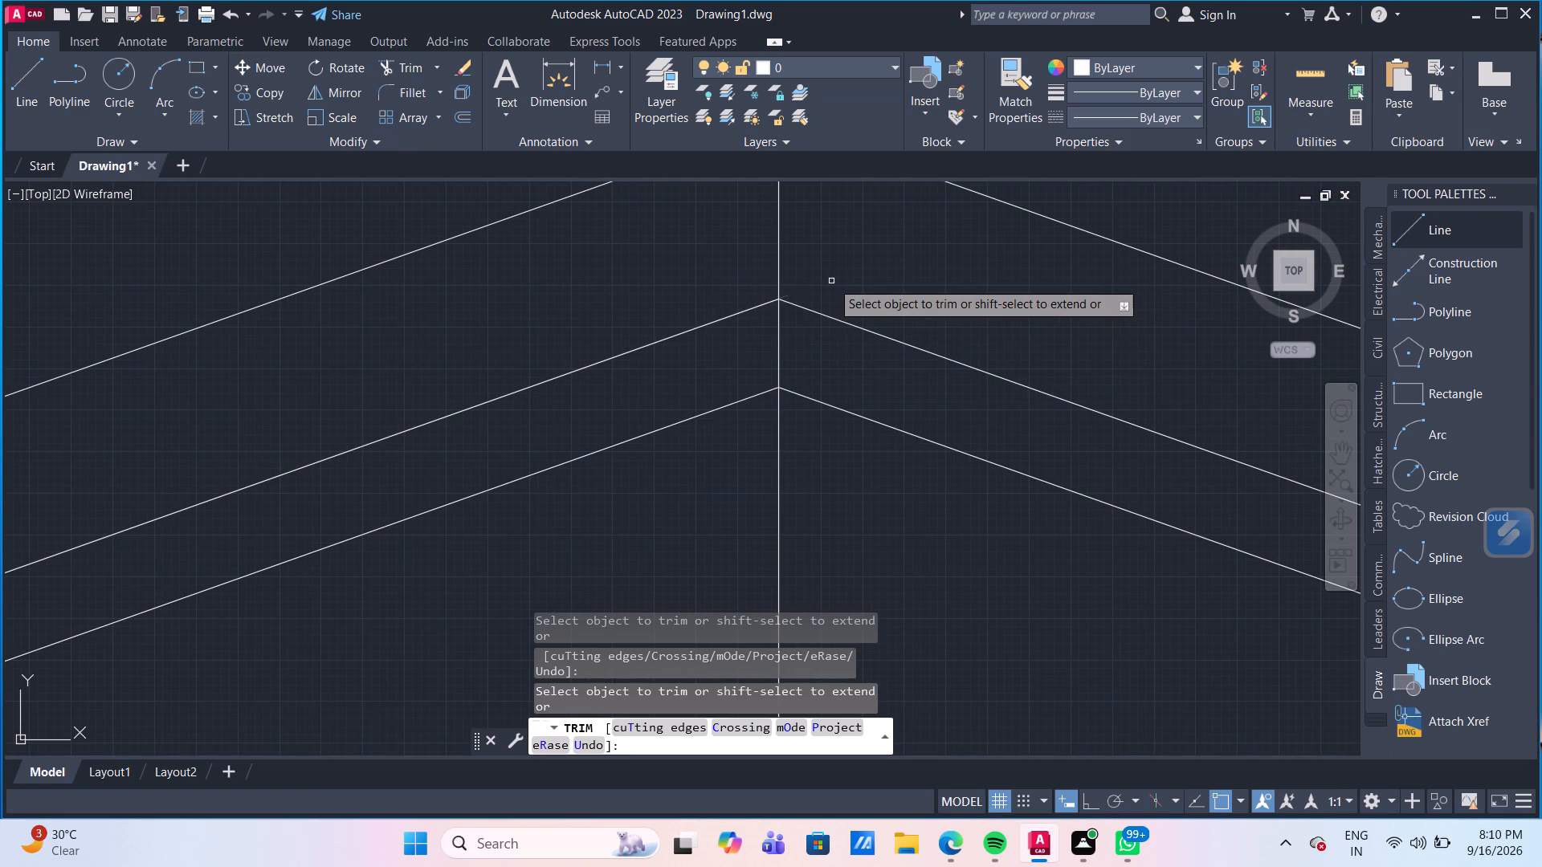
scroll(877, 594, "down", 3)
middle_click_drag(778, 563, 730, 458)
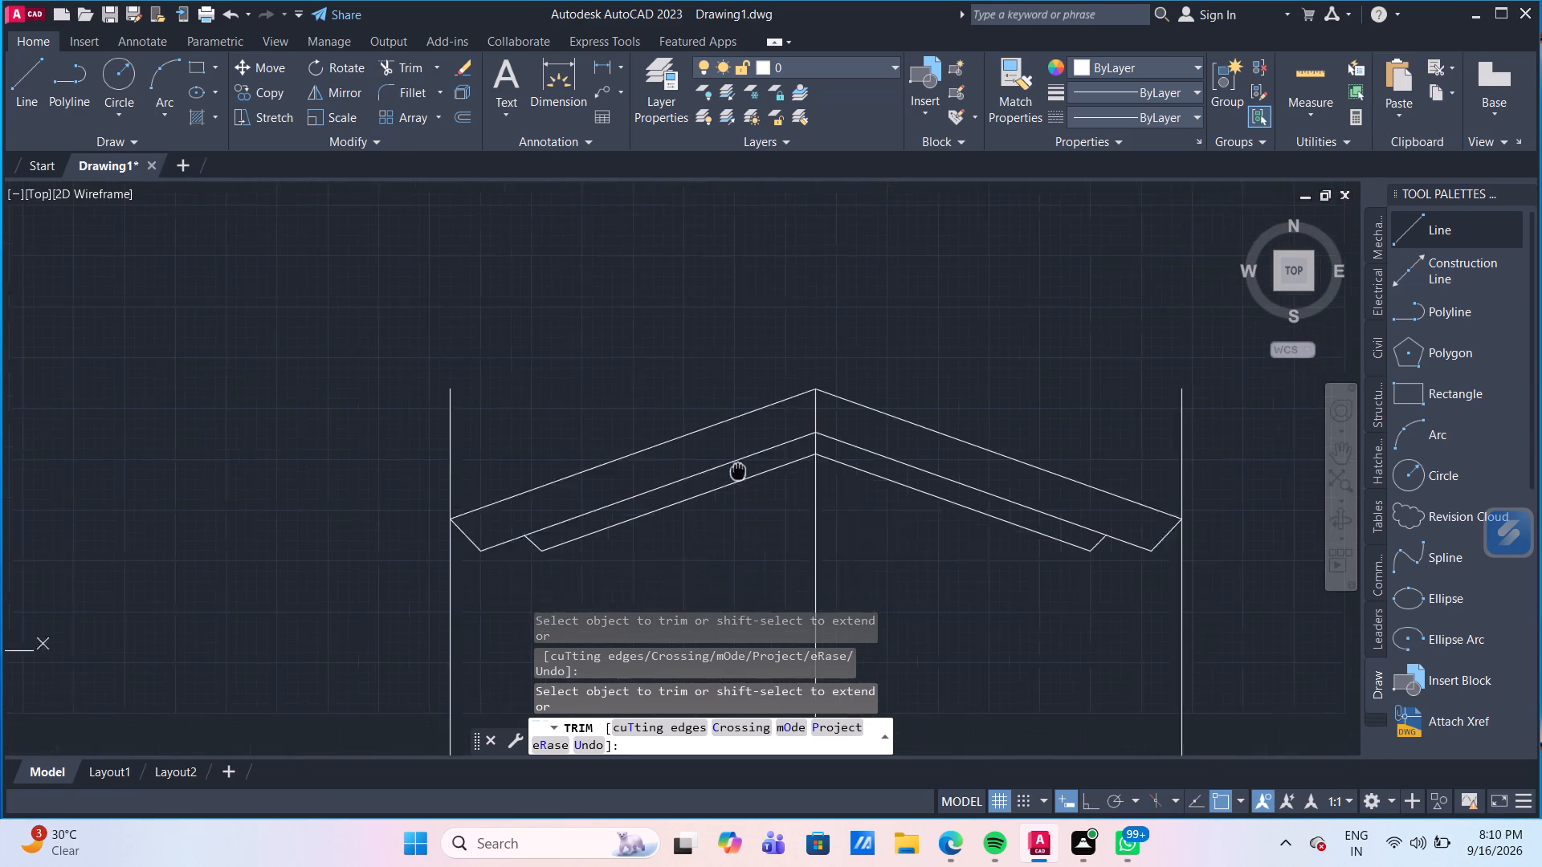
middle_click_drag(730, 458, 671, 372)
scroll(663, 466, "down", 1)
key("Escape")
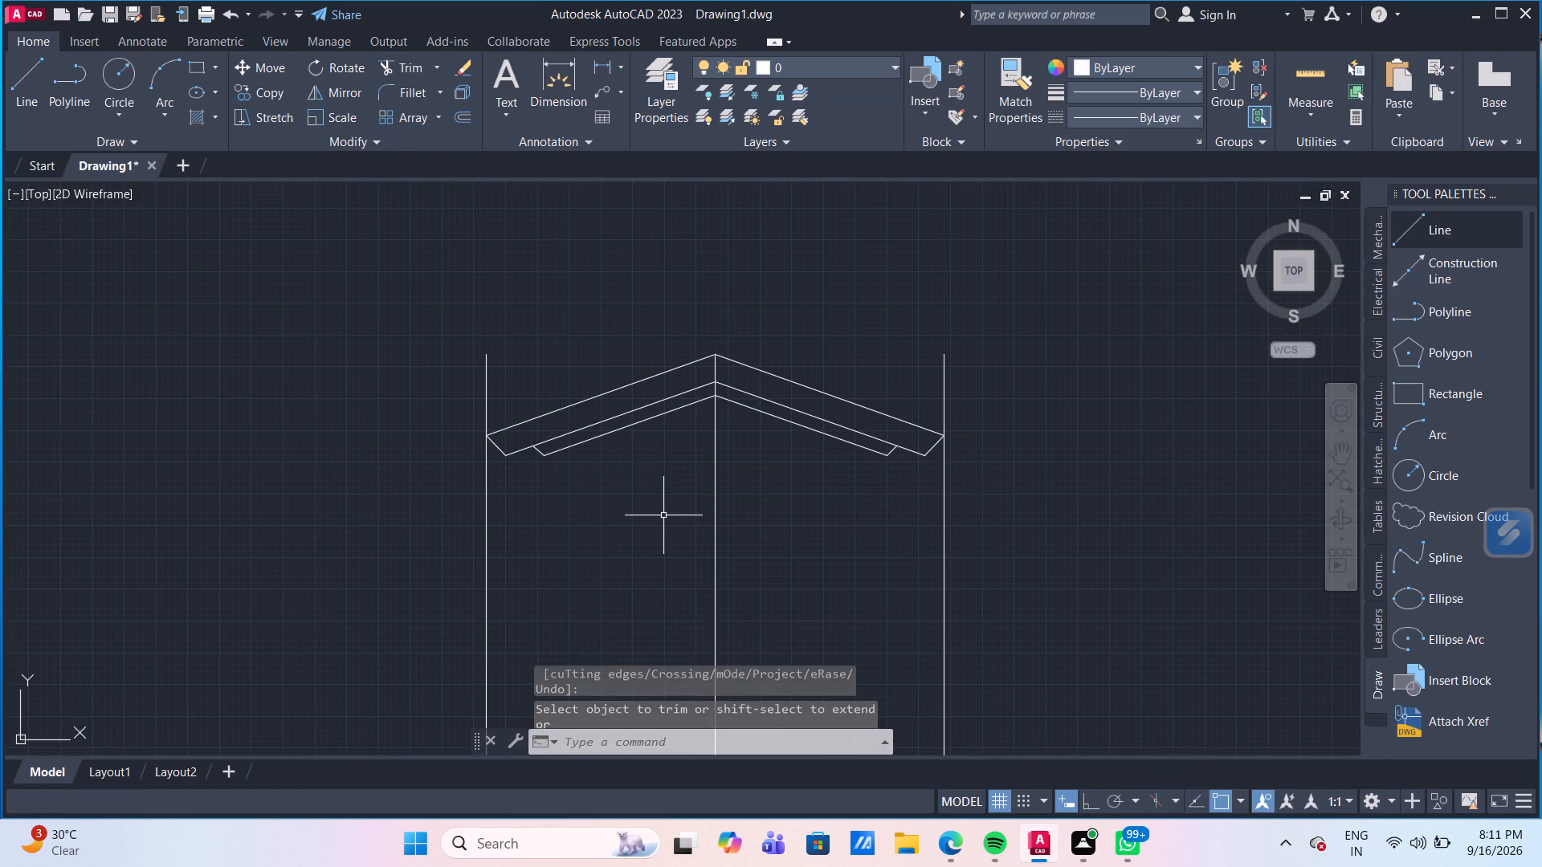
Erase the gable's vertical centre line and the two vertical lines at its eaves ends.
middle_click_drag(663, 515, 618, 421)
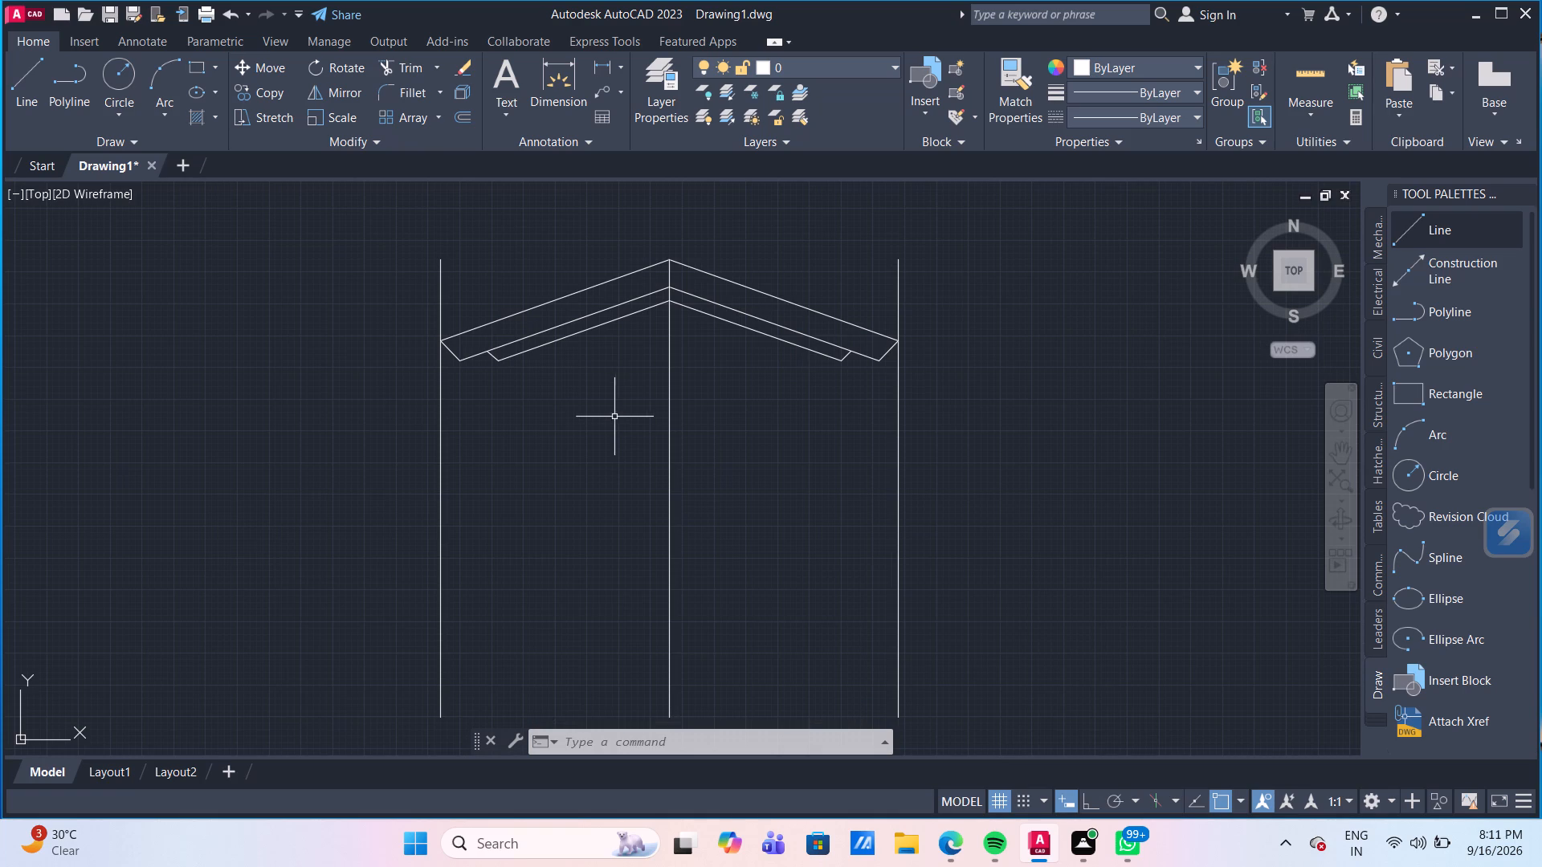
left_click_drag(1066, 515, 899, 486)
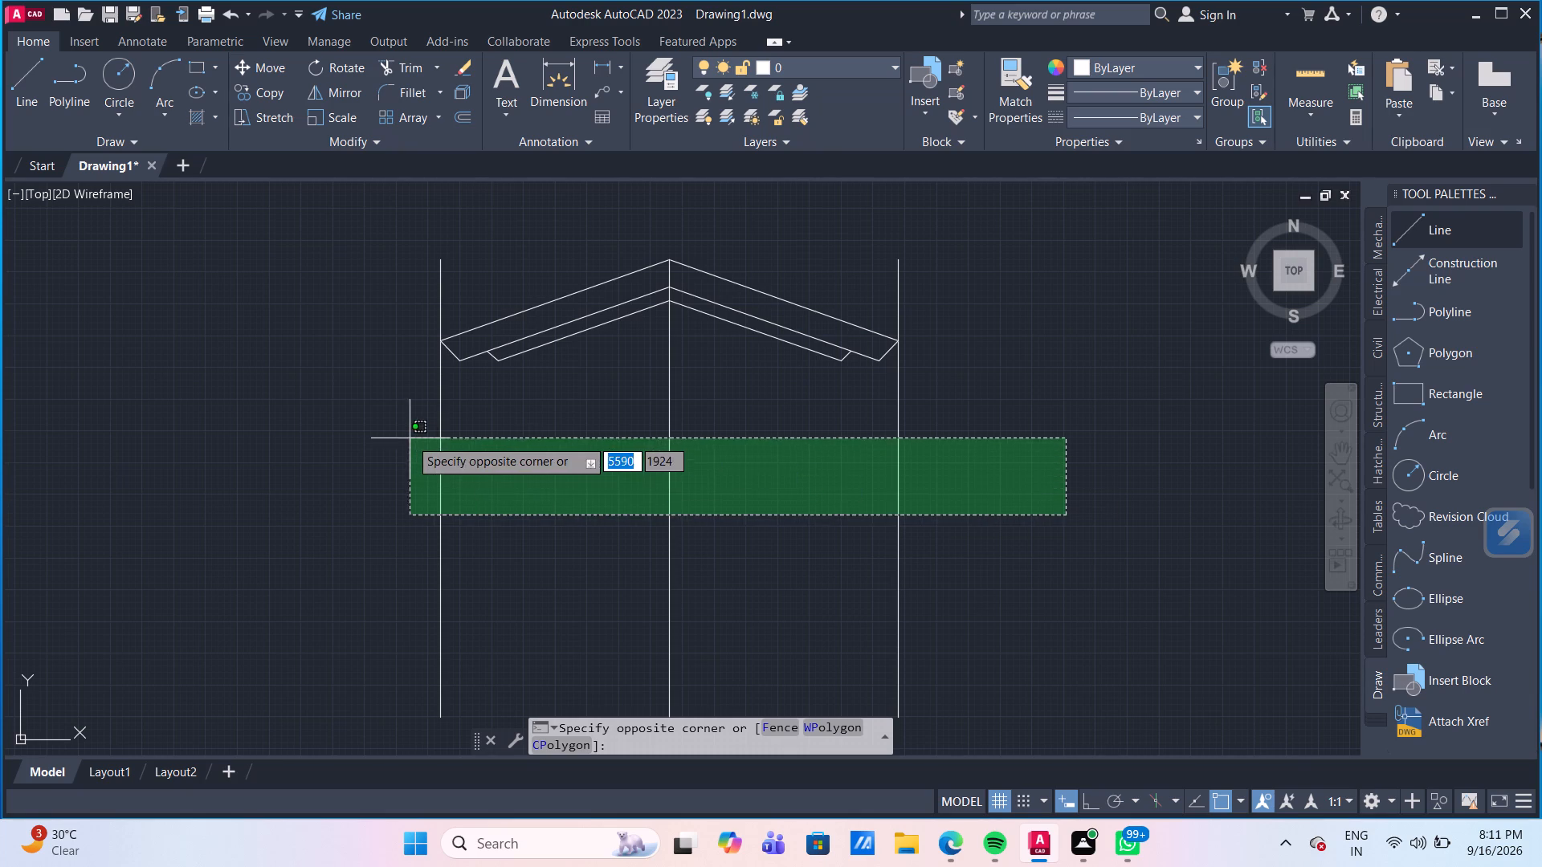
left_click(404, 429)
key("Delete")
scroll(430, 443, "down", 2)
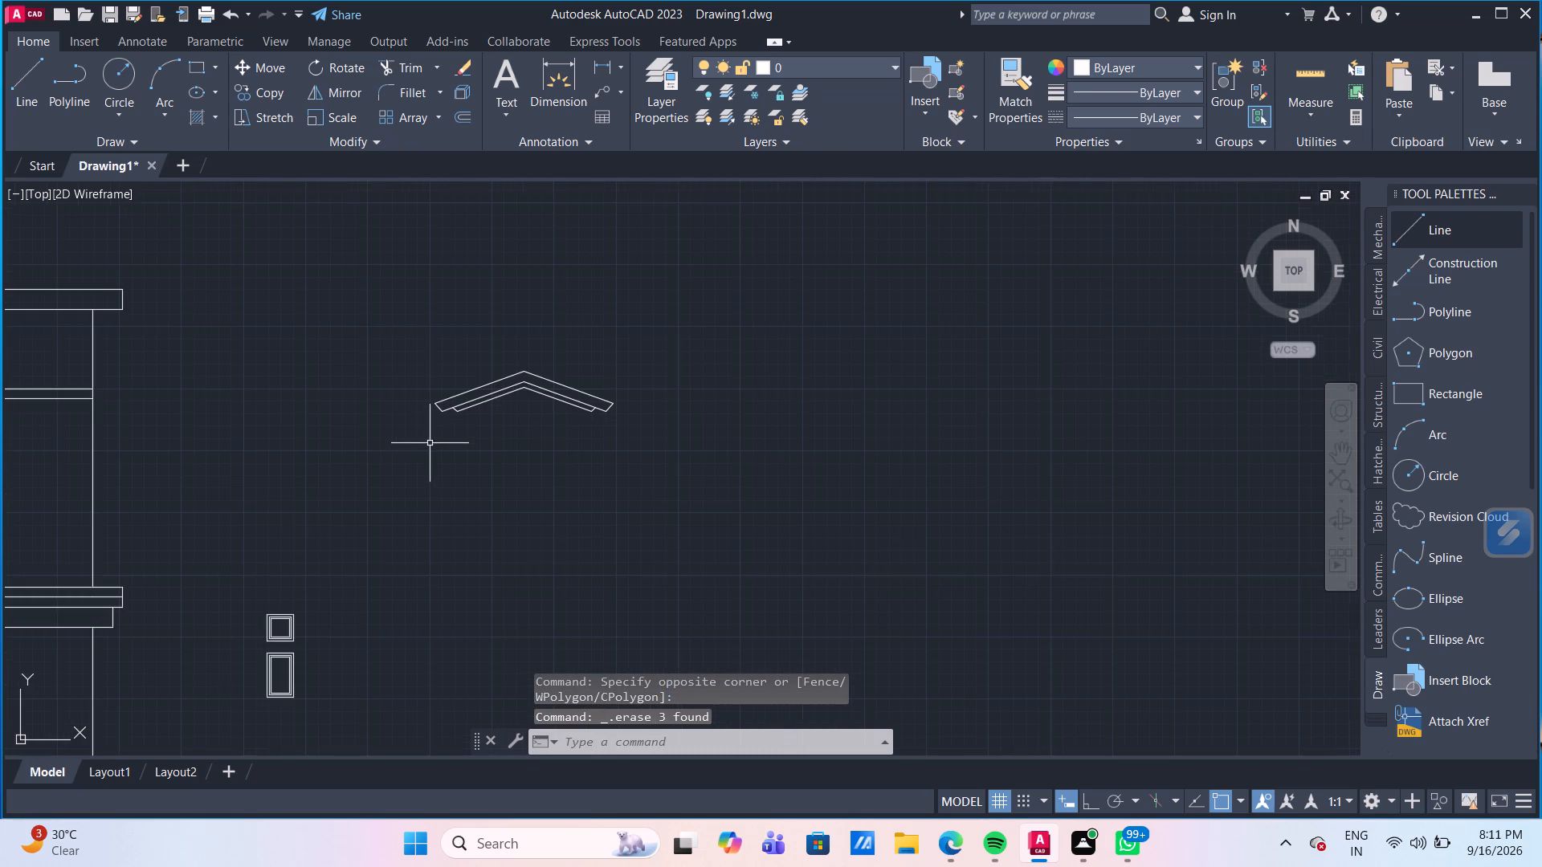
middle_click_drag(413, 418, 656, 418)
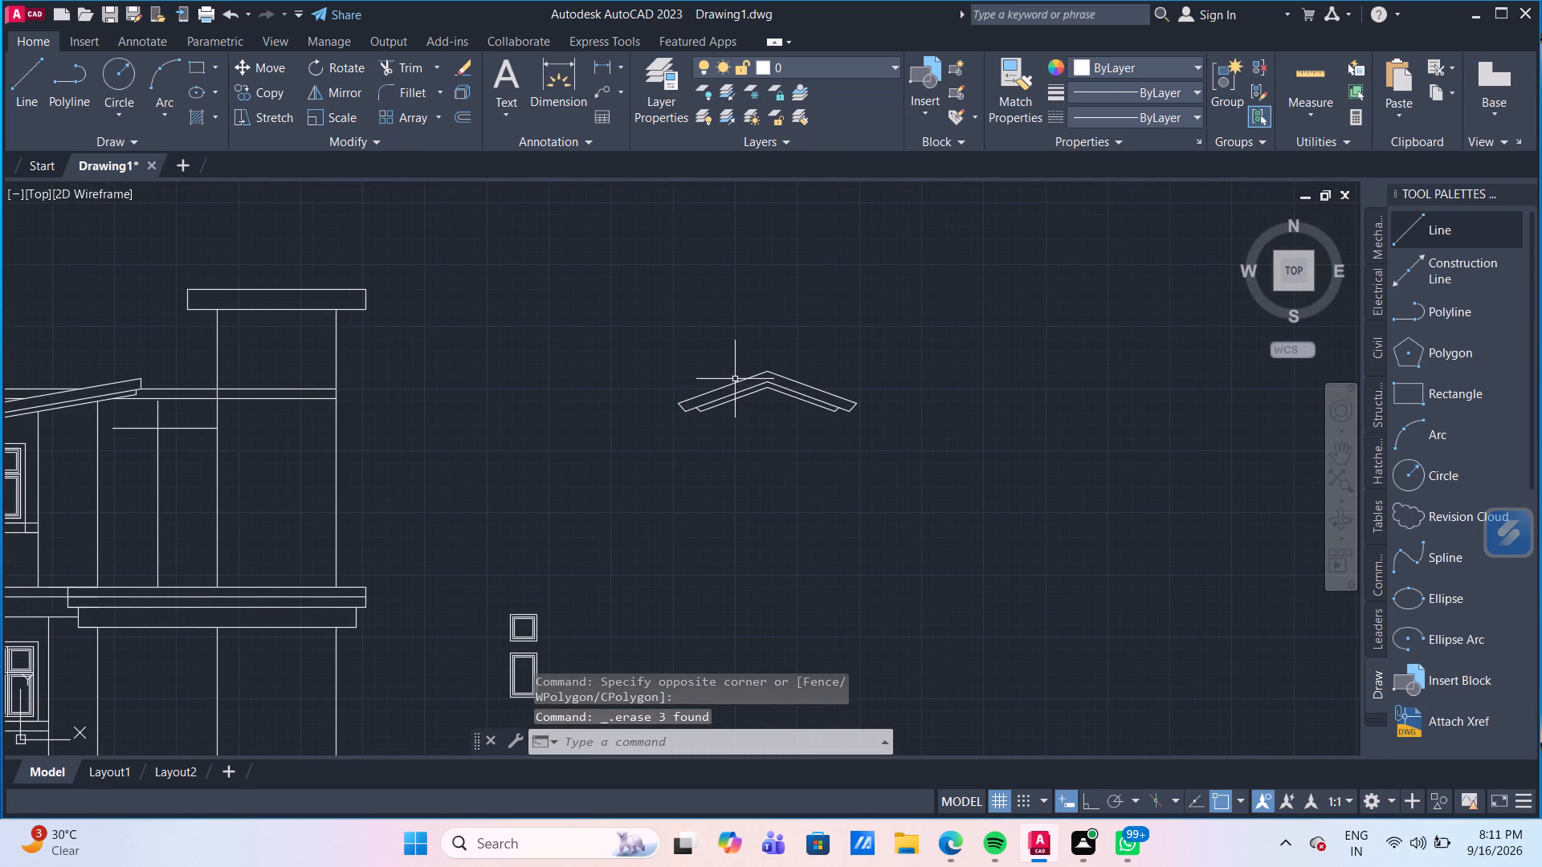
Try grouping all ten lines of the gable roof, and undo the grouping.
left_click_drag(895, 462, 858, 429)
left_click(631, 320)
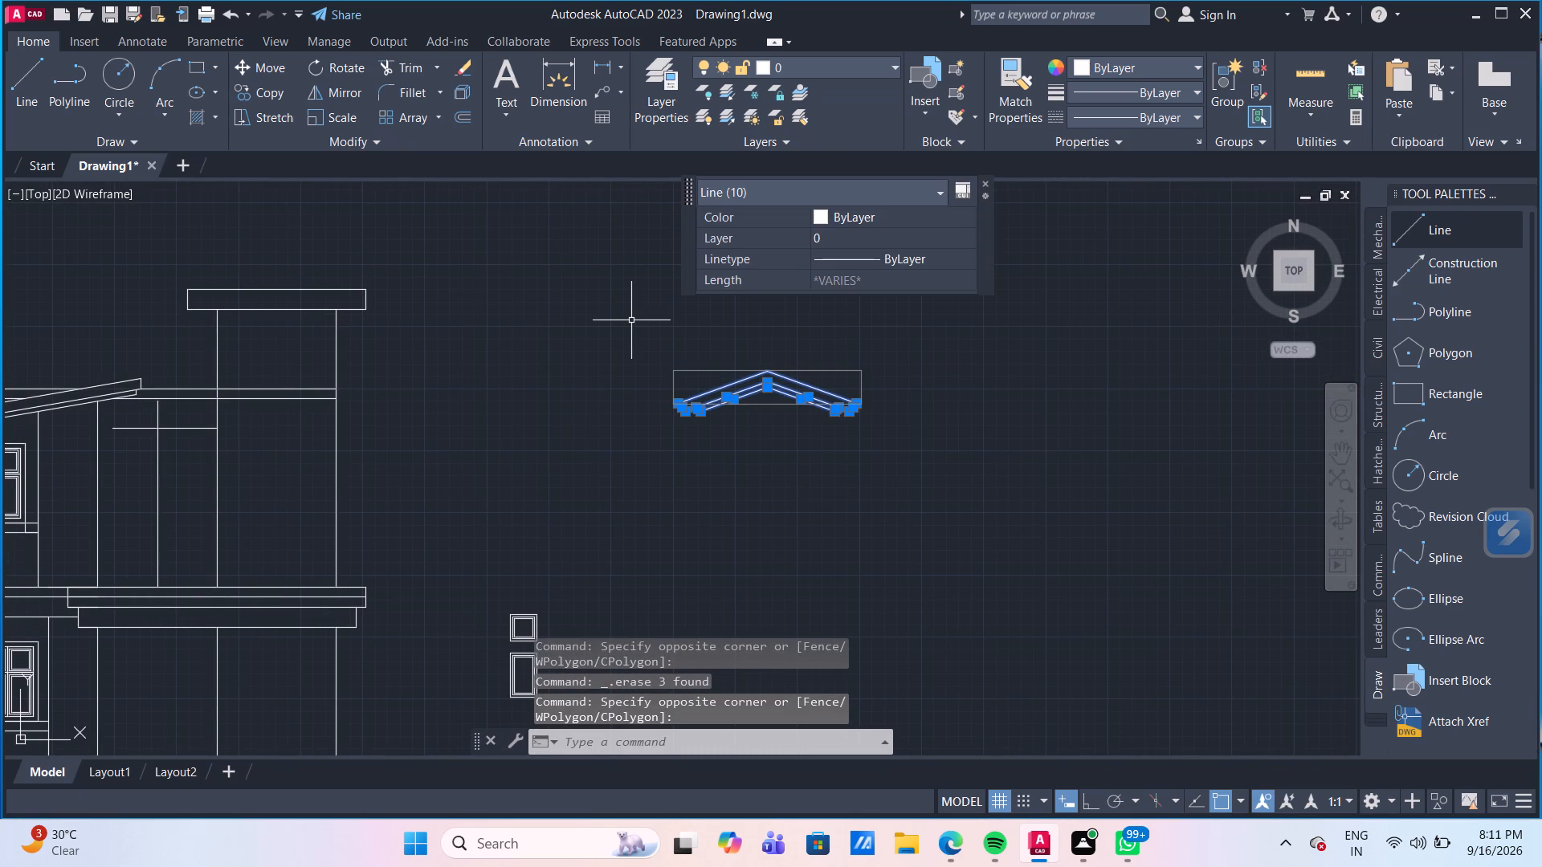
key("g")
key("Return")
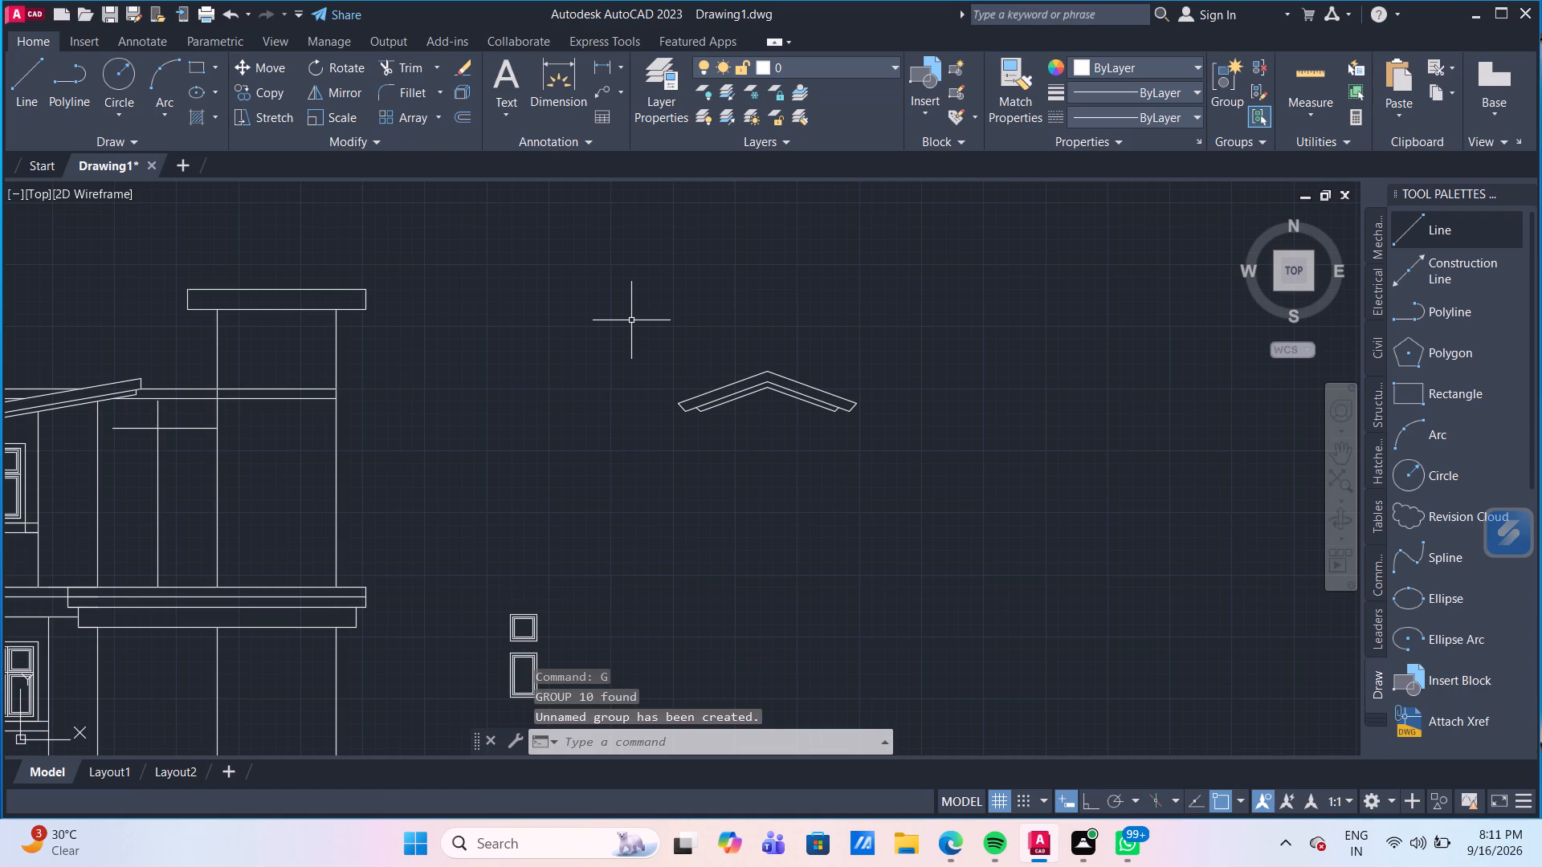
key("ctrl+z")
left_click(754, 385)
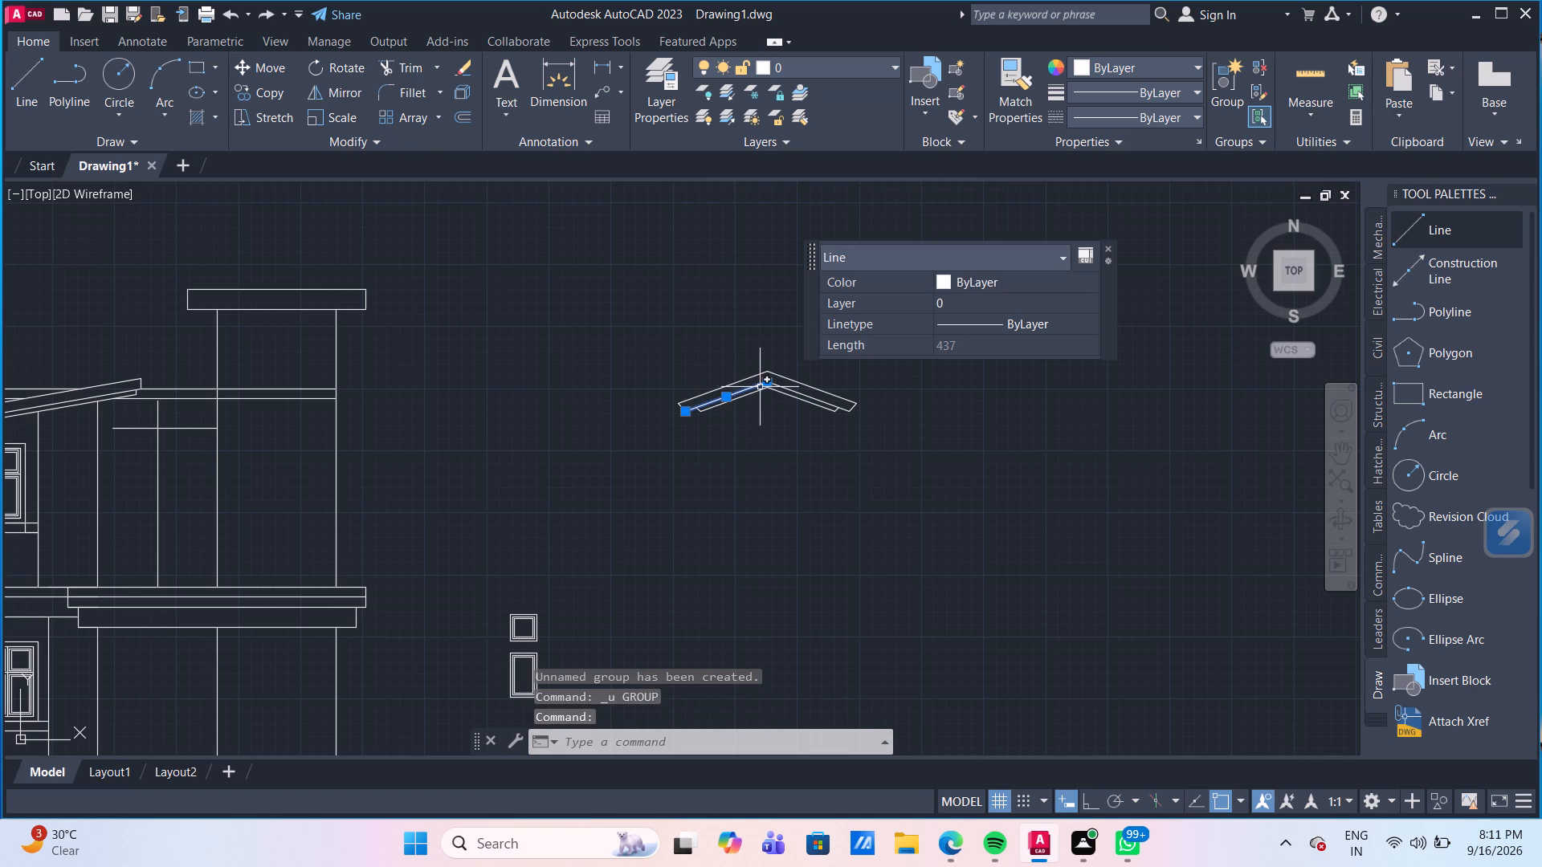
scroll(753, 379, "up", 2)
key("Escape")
Ungroup the two outer slope lines of the gable roof.
left_click(745, 370)
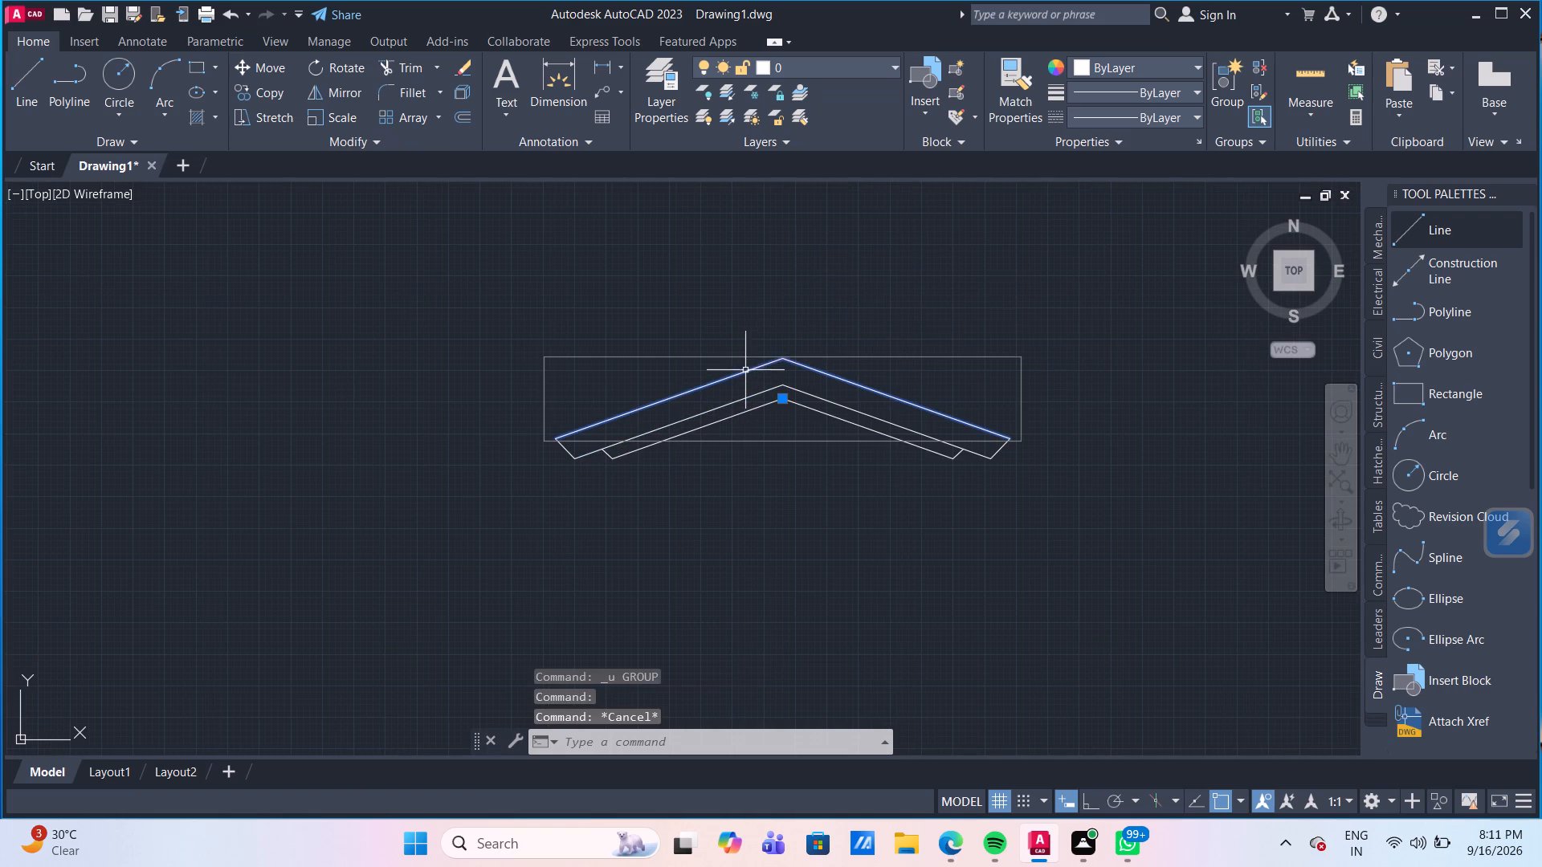
left_click(1263, 64)
left_click(960, 422)
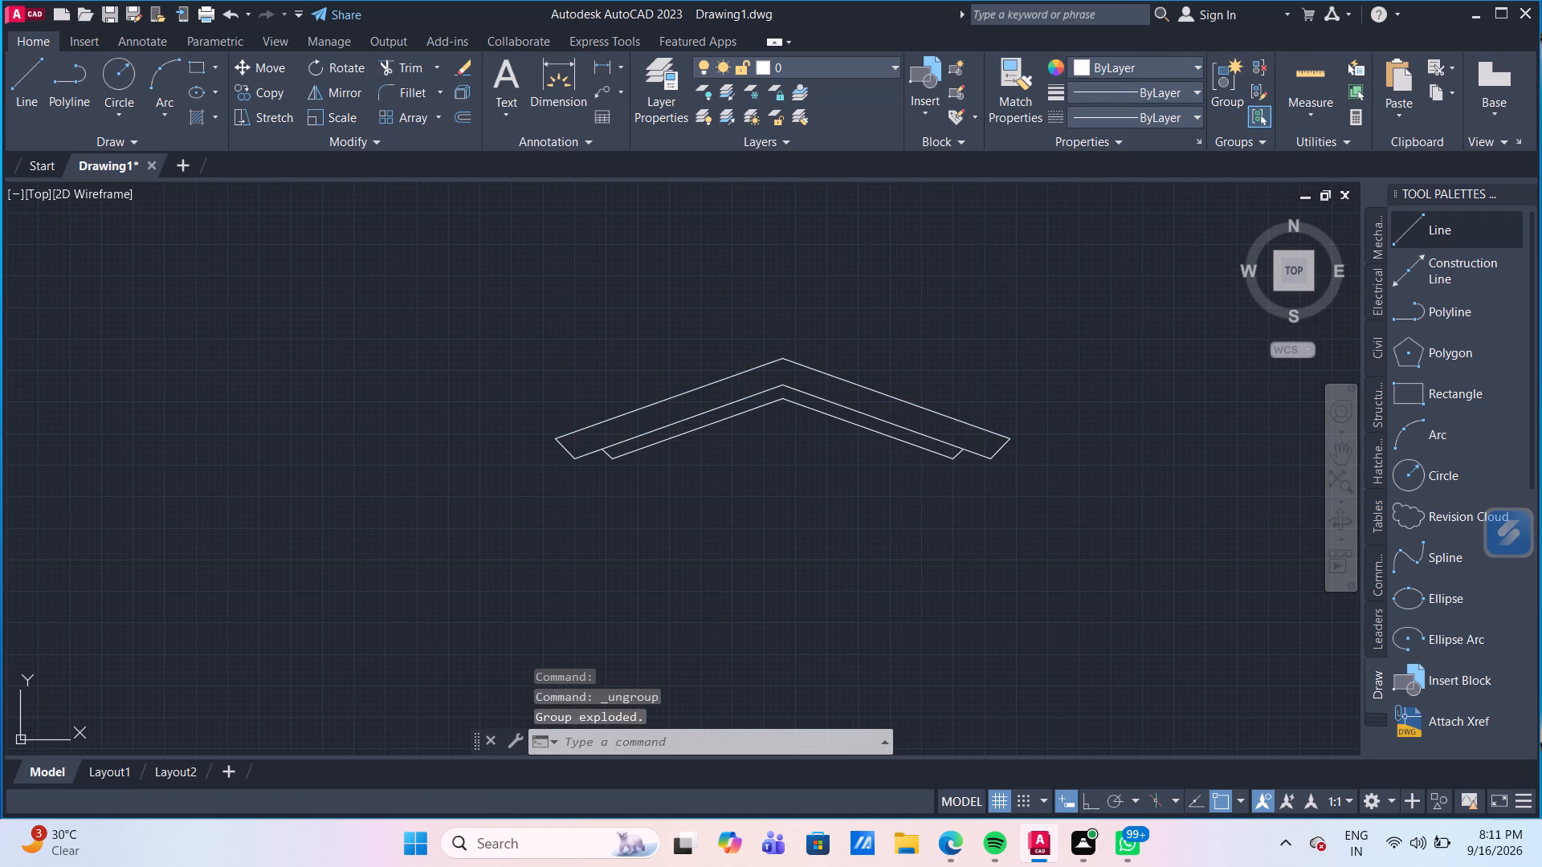
key("Escape")
Group all ten lines of the gable roof into one object.
left_click_drag(1044, 538, 1014, 516)
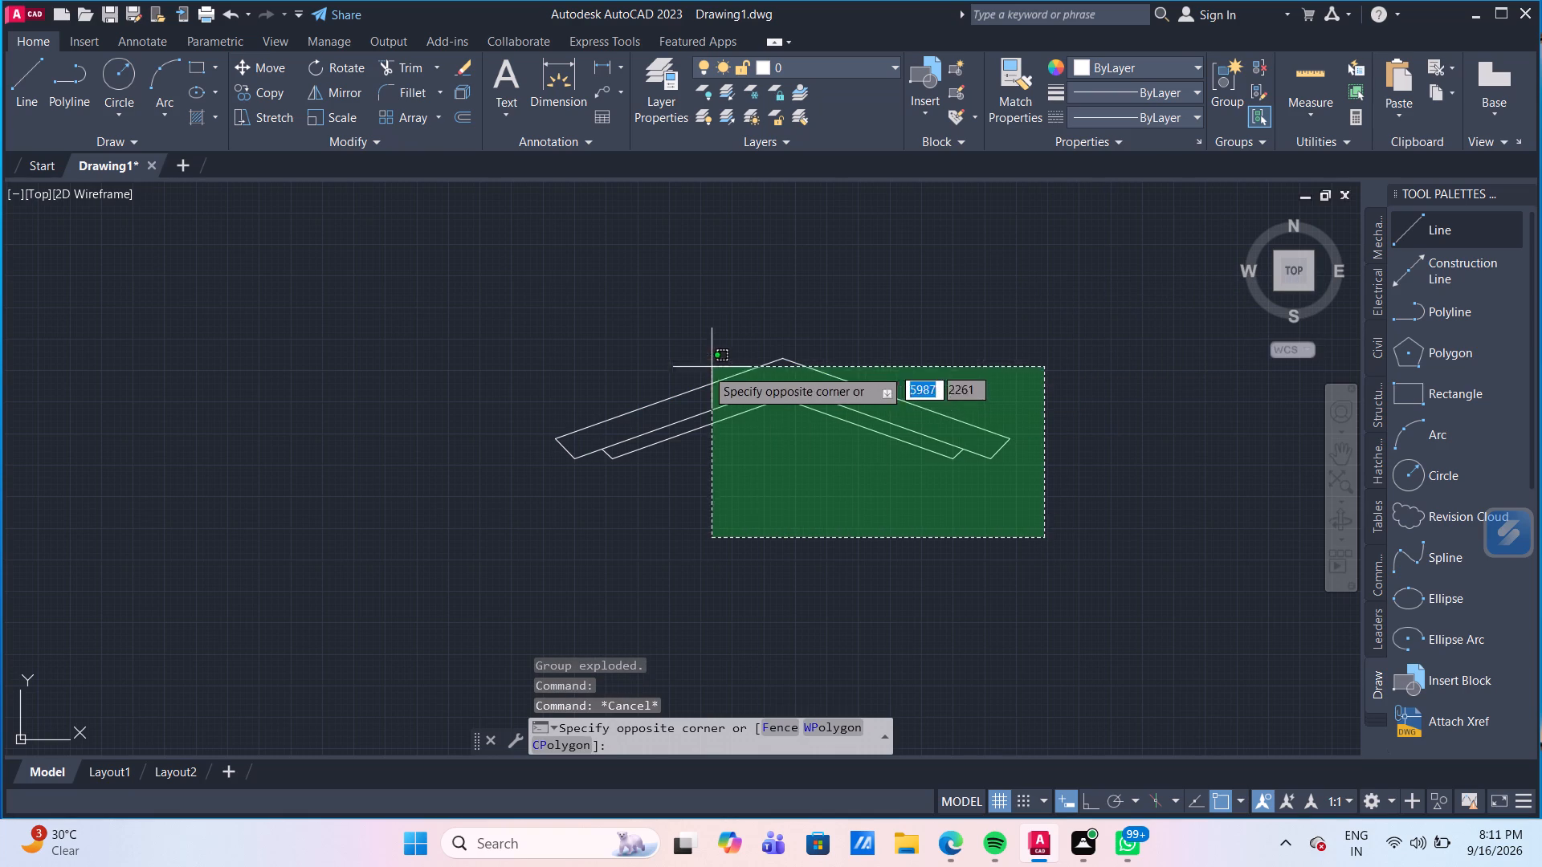
left_click(517, 332)
key("g")
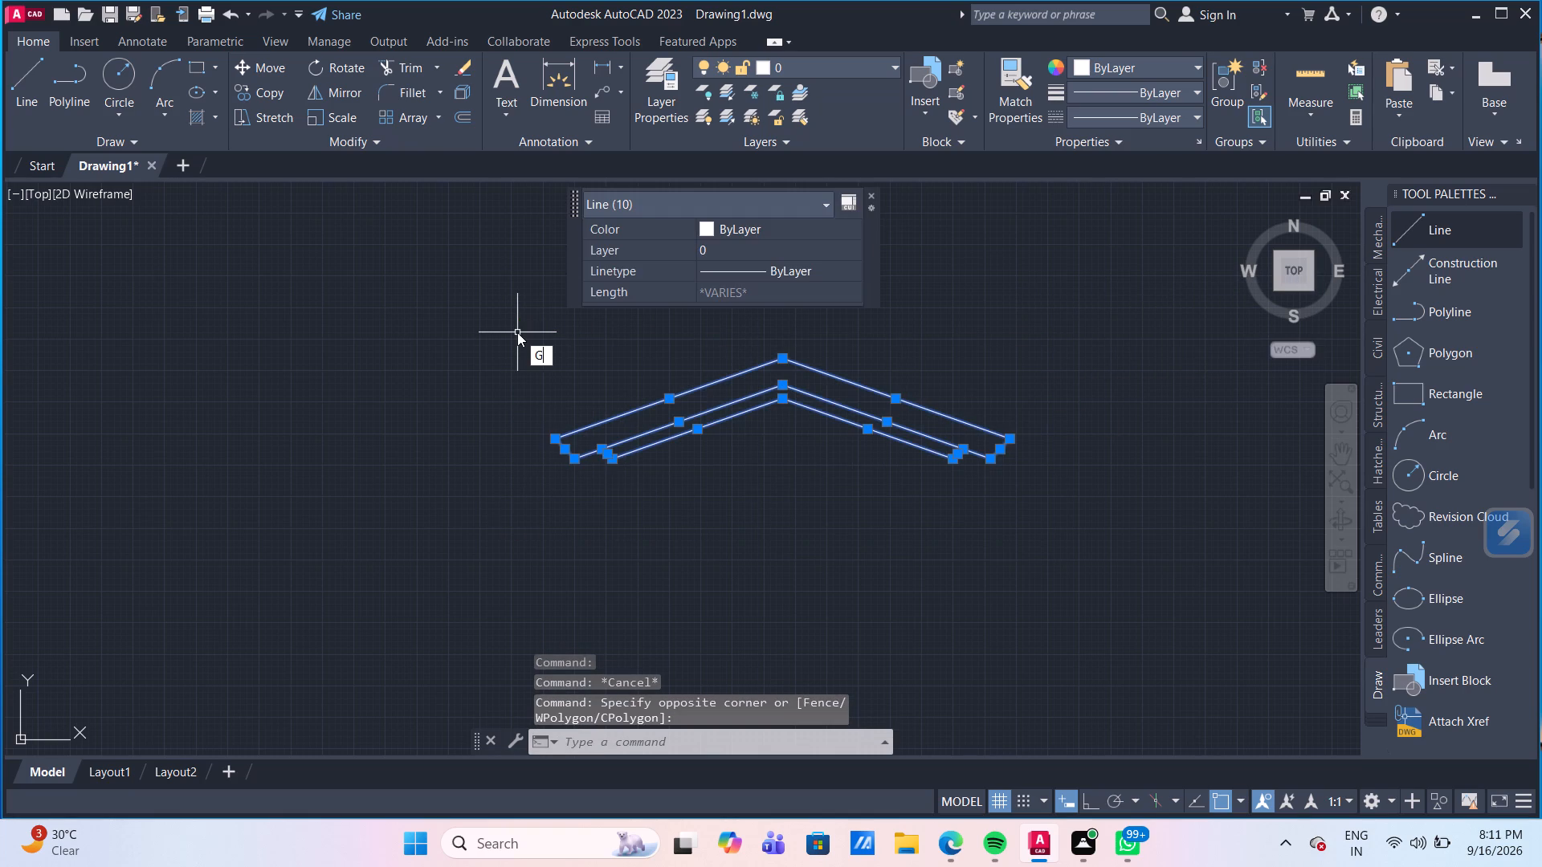
key("Return")
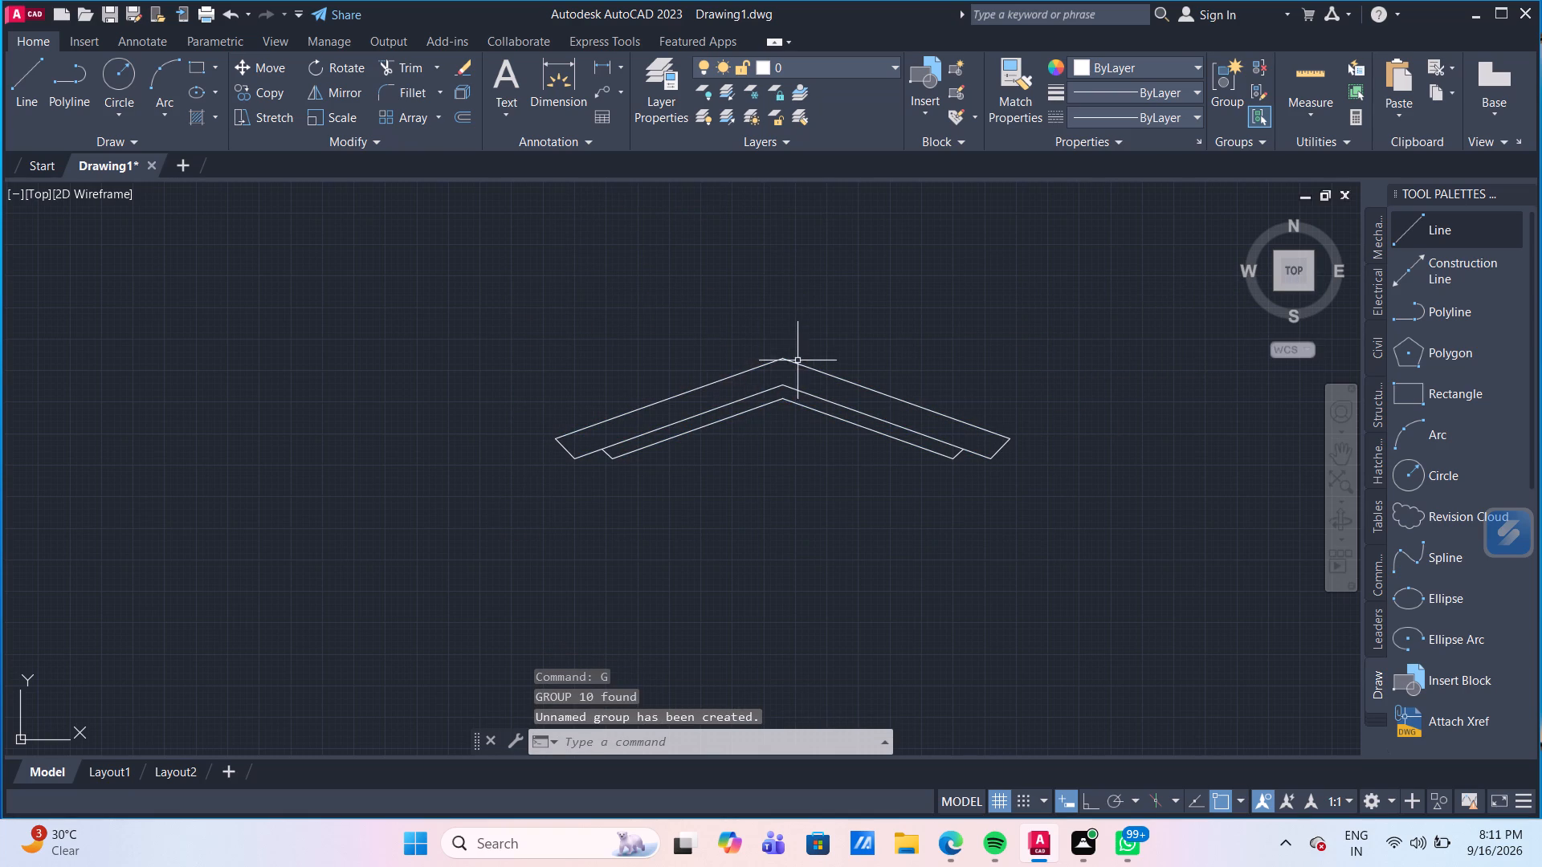
Move the grouped gable by its outer apex to where the short horizontal line crosses the upper-floor bay's vertical centre line.
left_click(788, 363)
key("m")
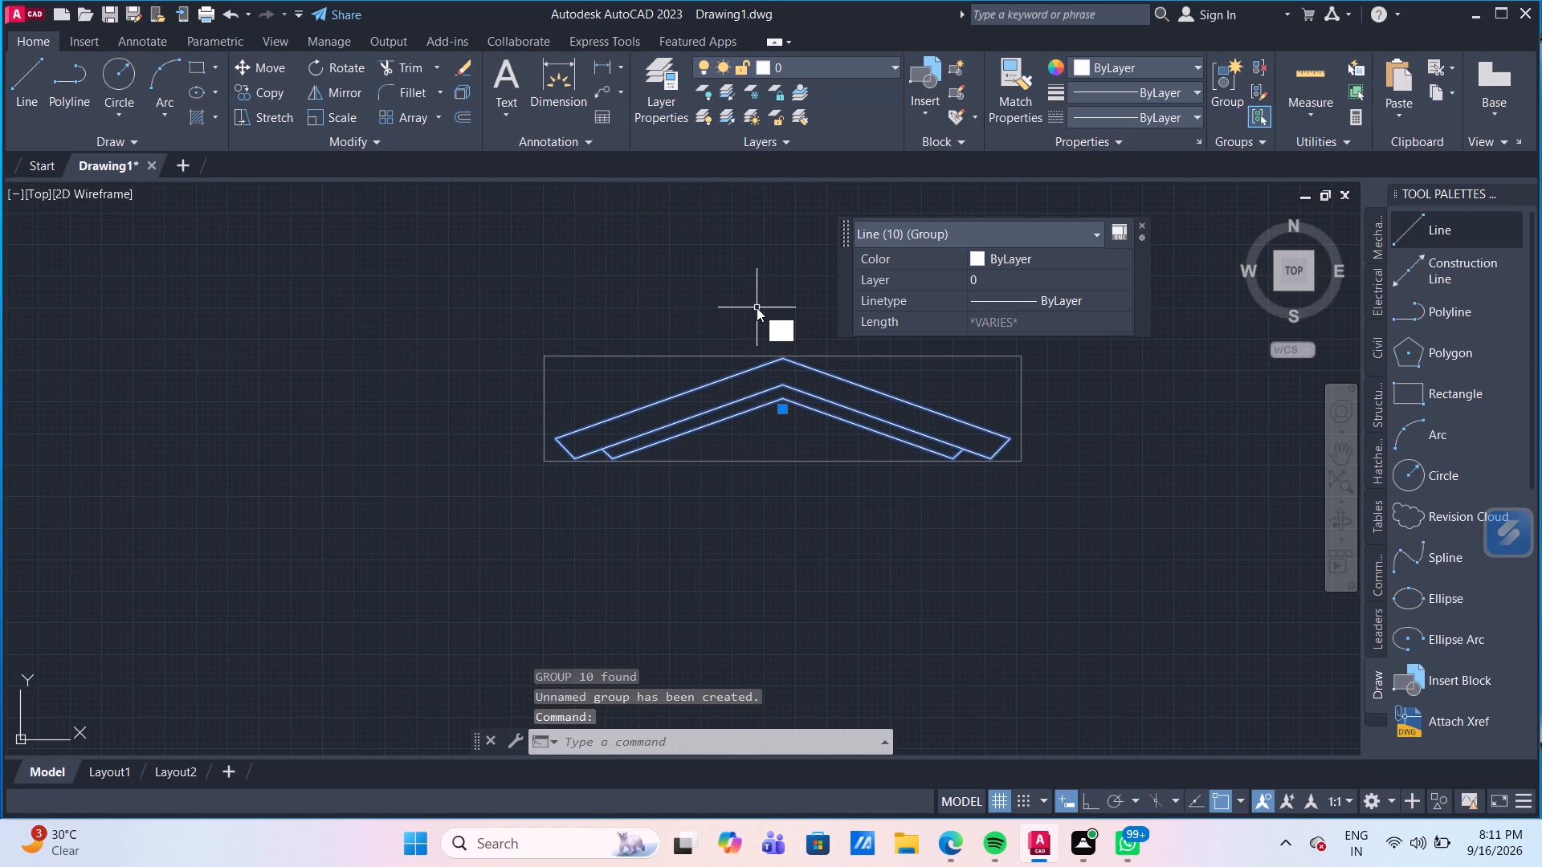
key("Return")
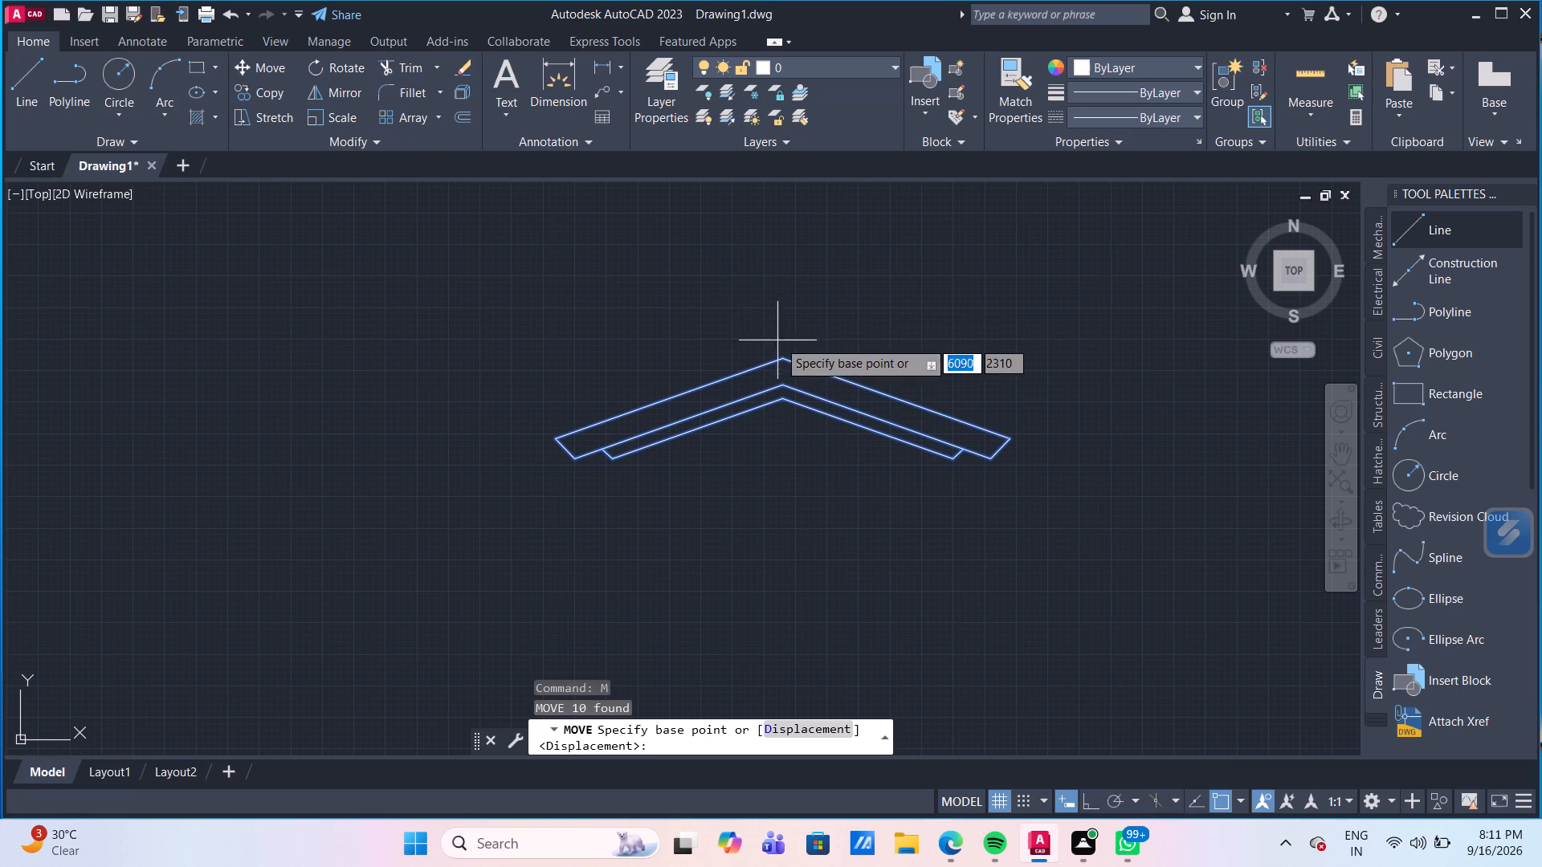
scroll(780, 340, "up", 2)
left_click(780, 387)
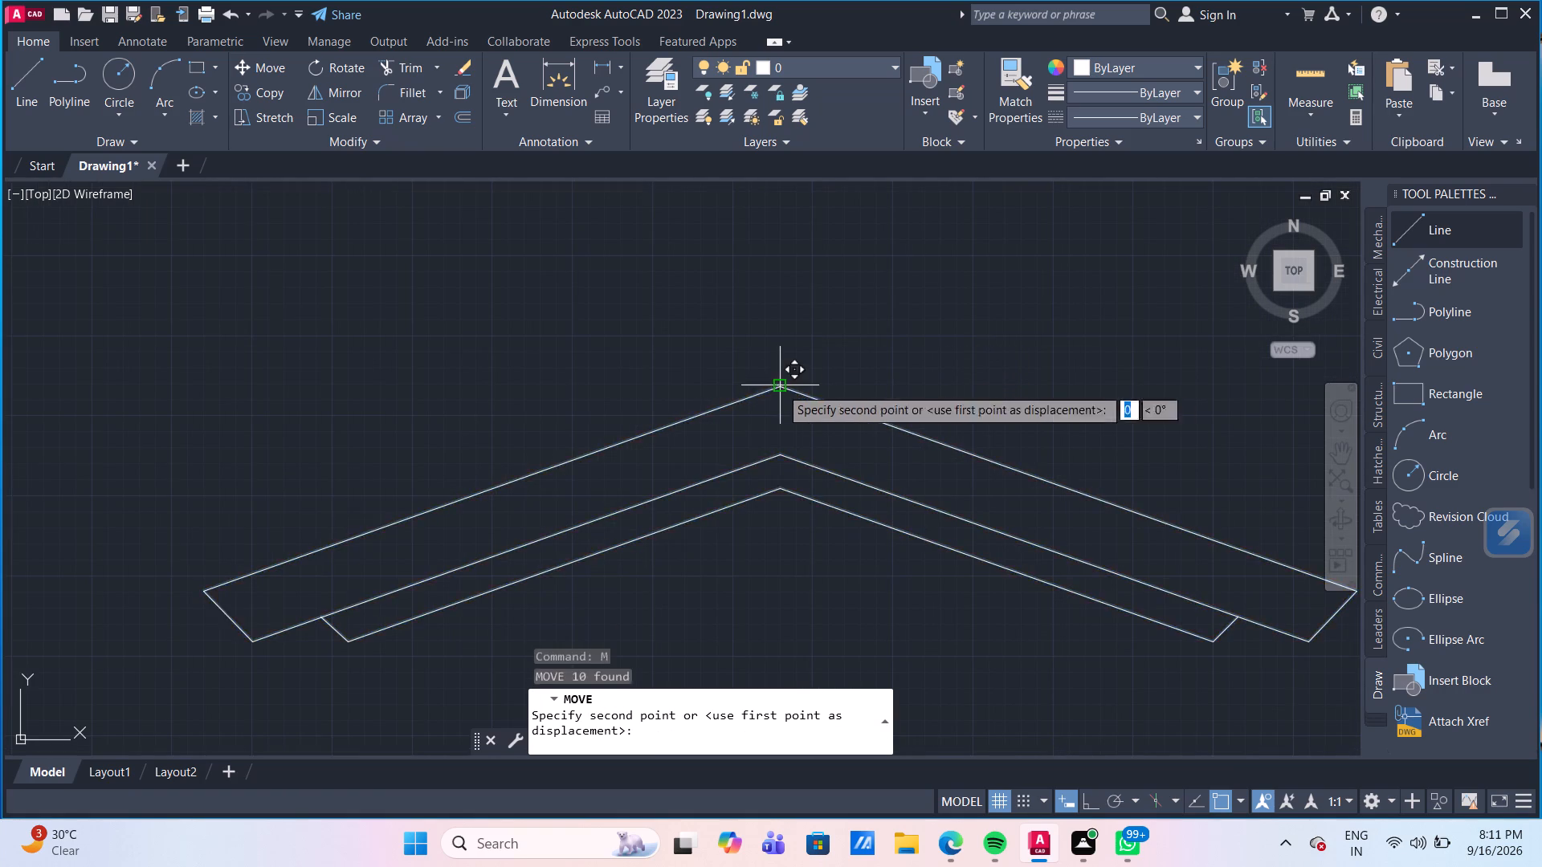
scroll(326, 348, "down", 3)
middle_click_drag(348, 348, 723, 299)
scroll(410, 315, "down", 2)
middle_click_drag(361, 336, 683, 336)
scroll(496, 383, "up", 3)
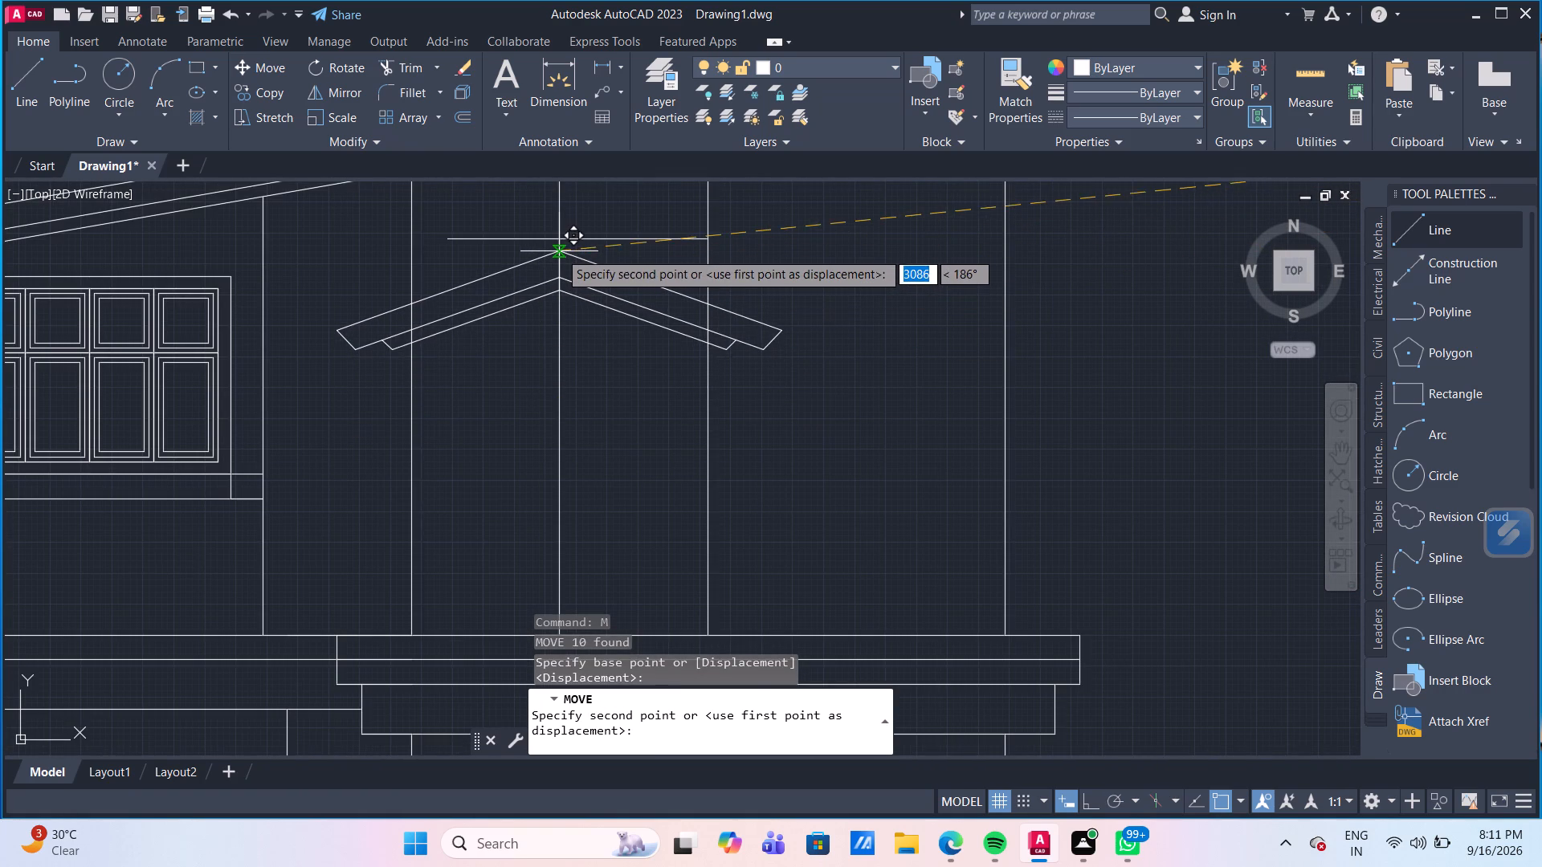
left_click(556, 245)
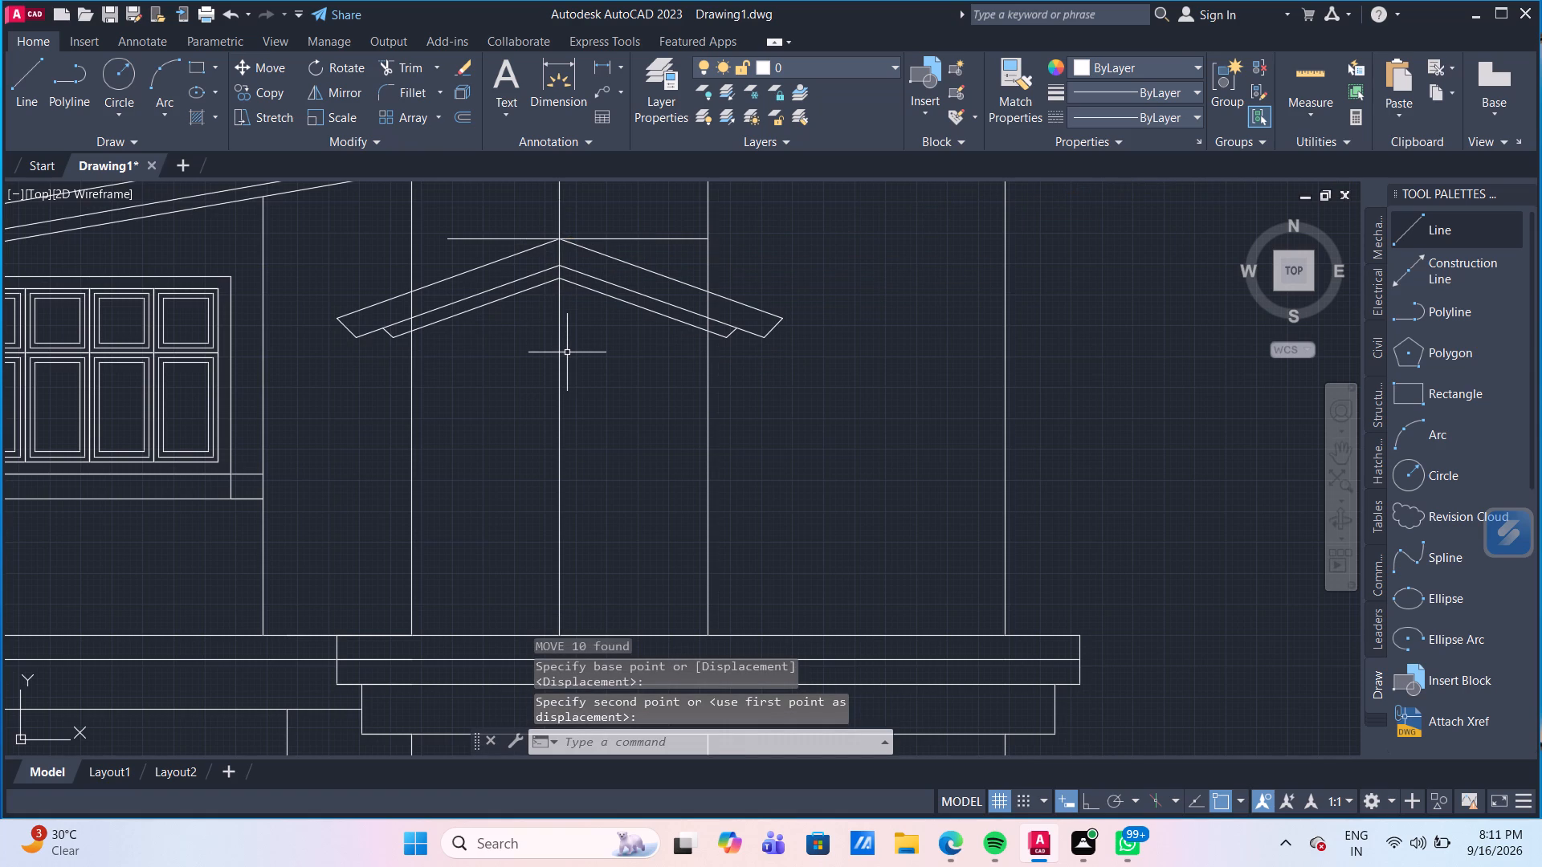
Offset the short inner eaves diagonals at both ends of the gable outward by 25.
middle_click_drag(603, 401, 483, 430)
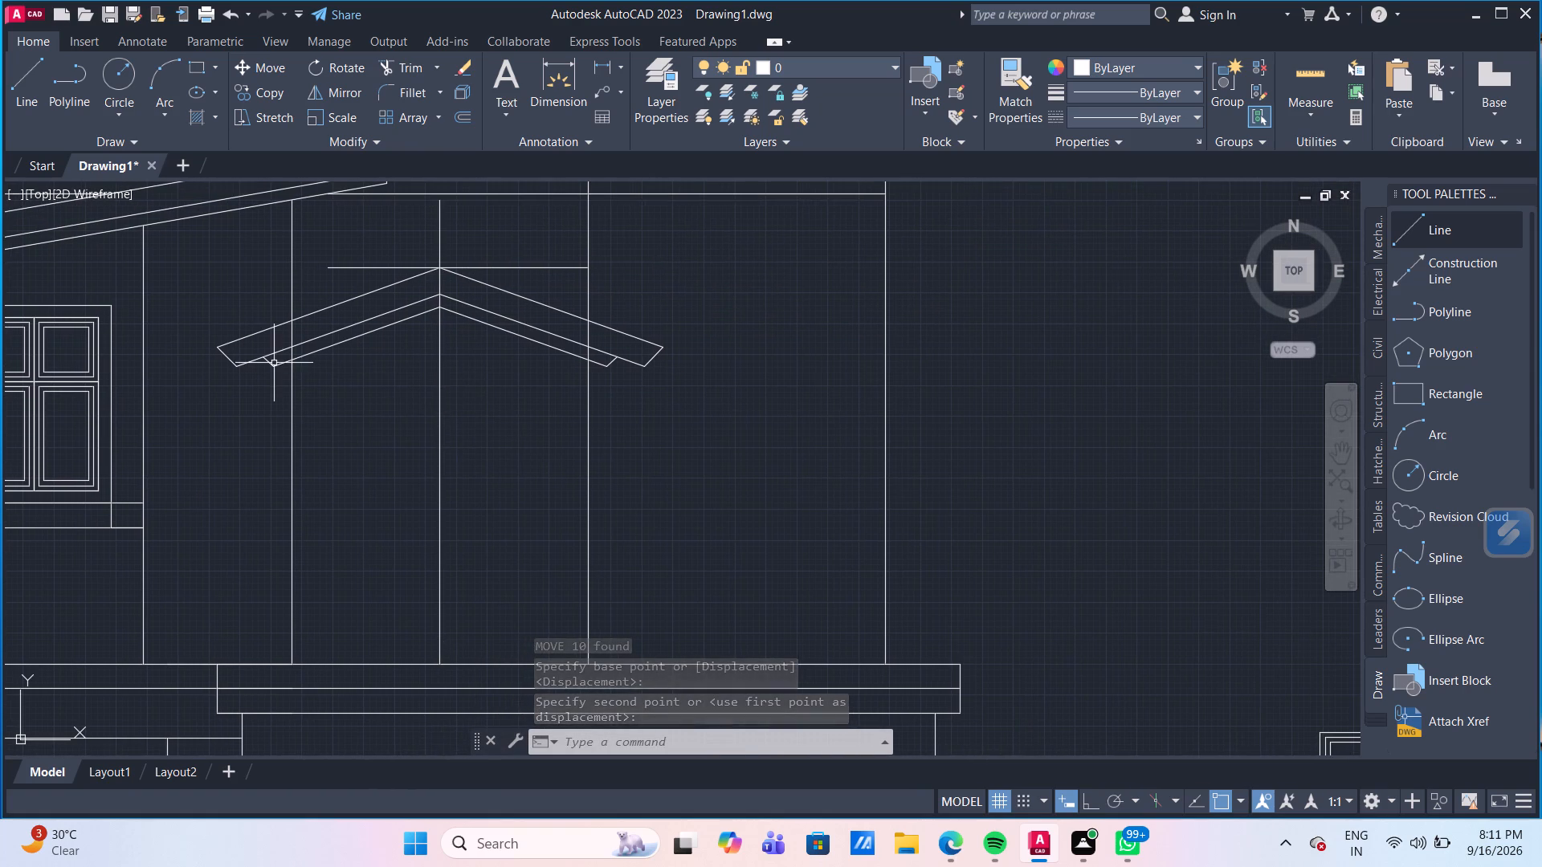
scroll(292, 380, "up", 2)
scroll(226, 360, "up", 1)
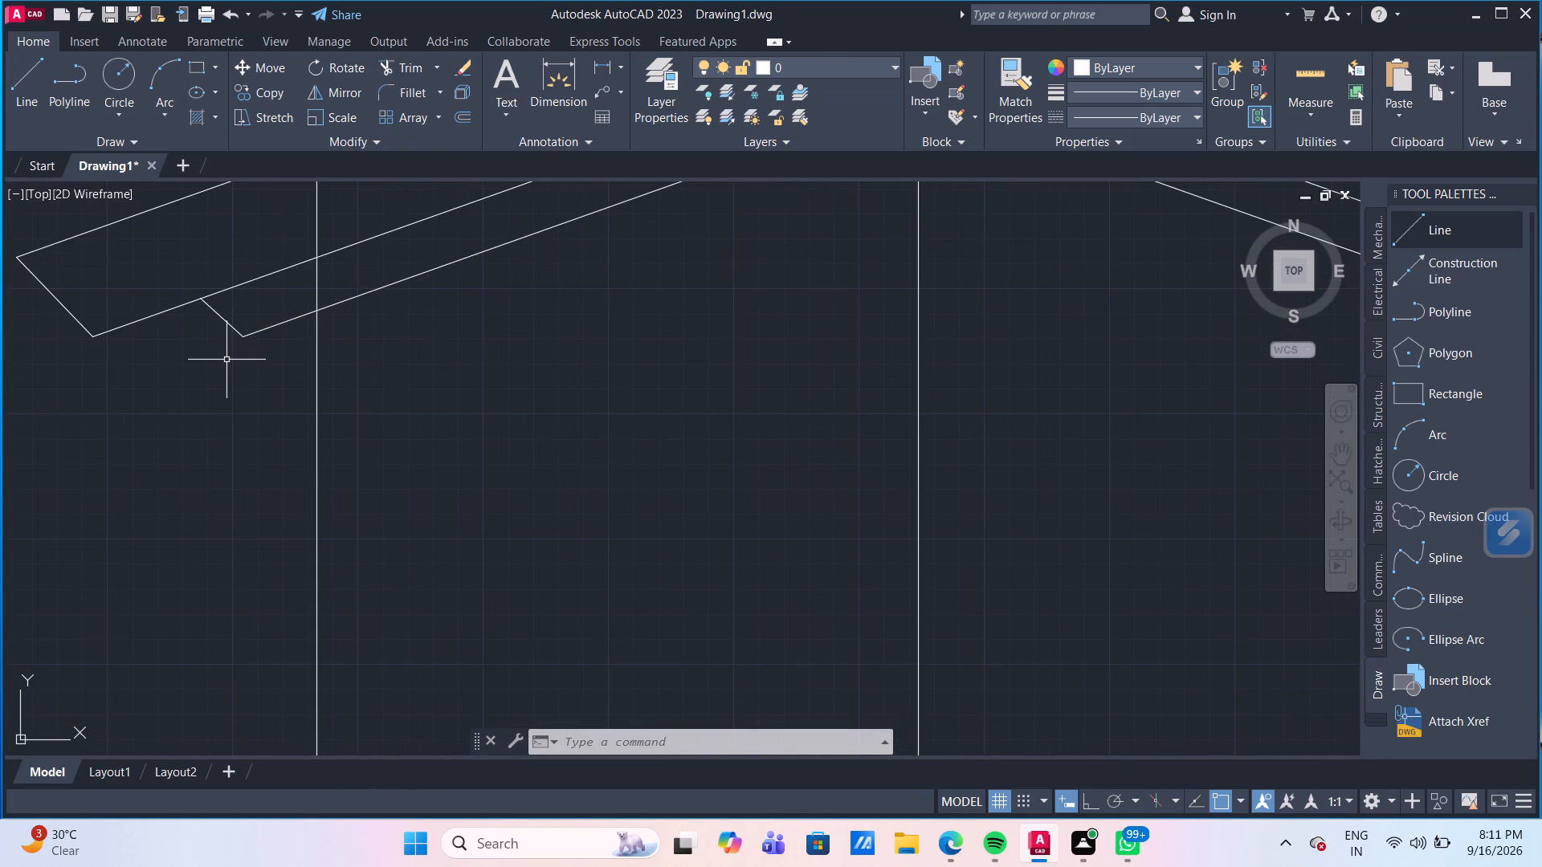
middle_click_drag(226, 360, 213, 397)
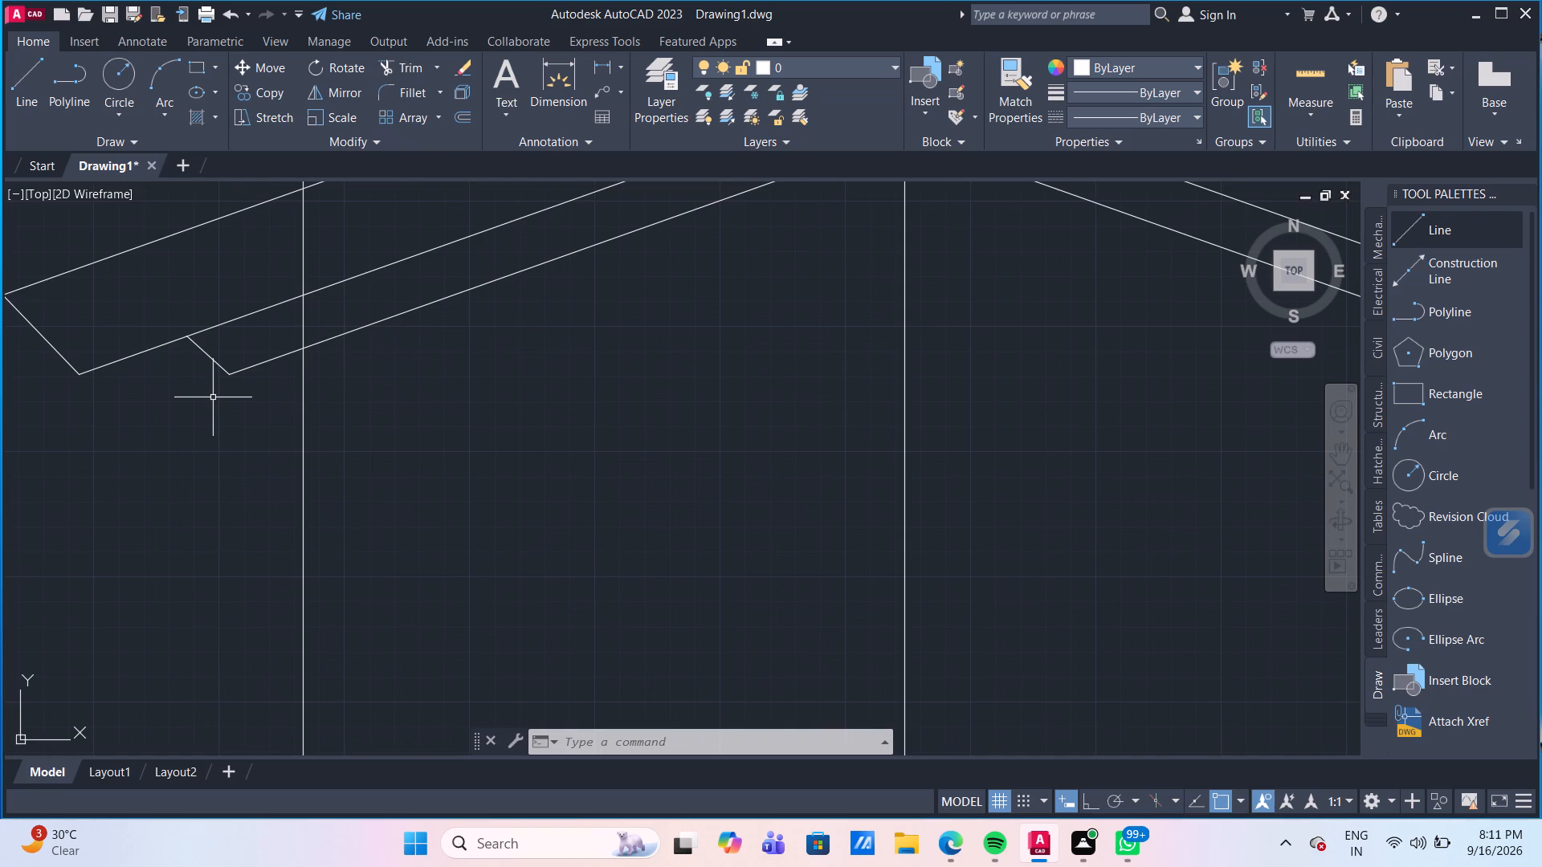
scroll(130, 420, "down", 3)
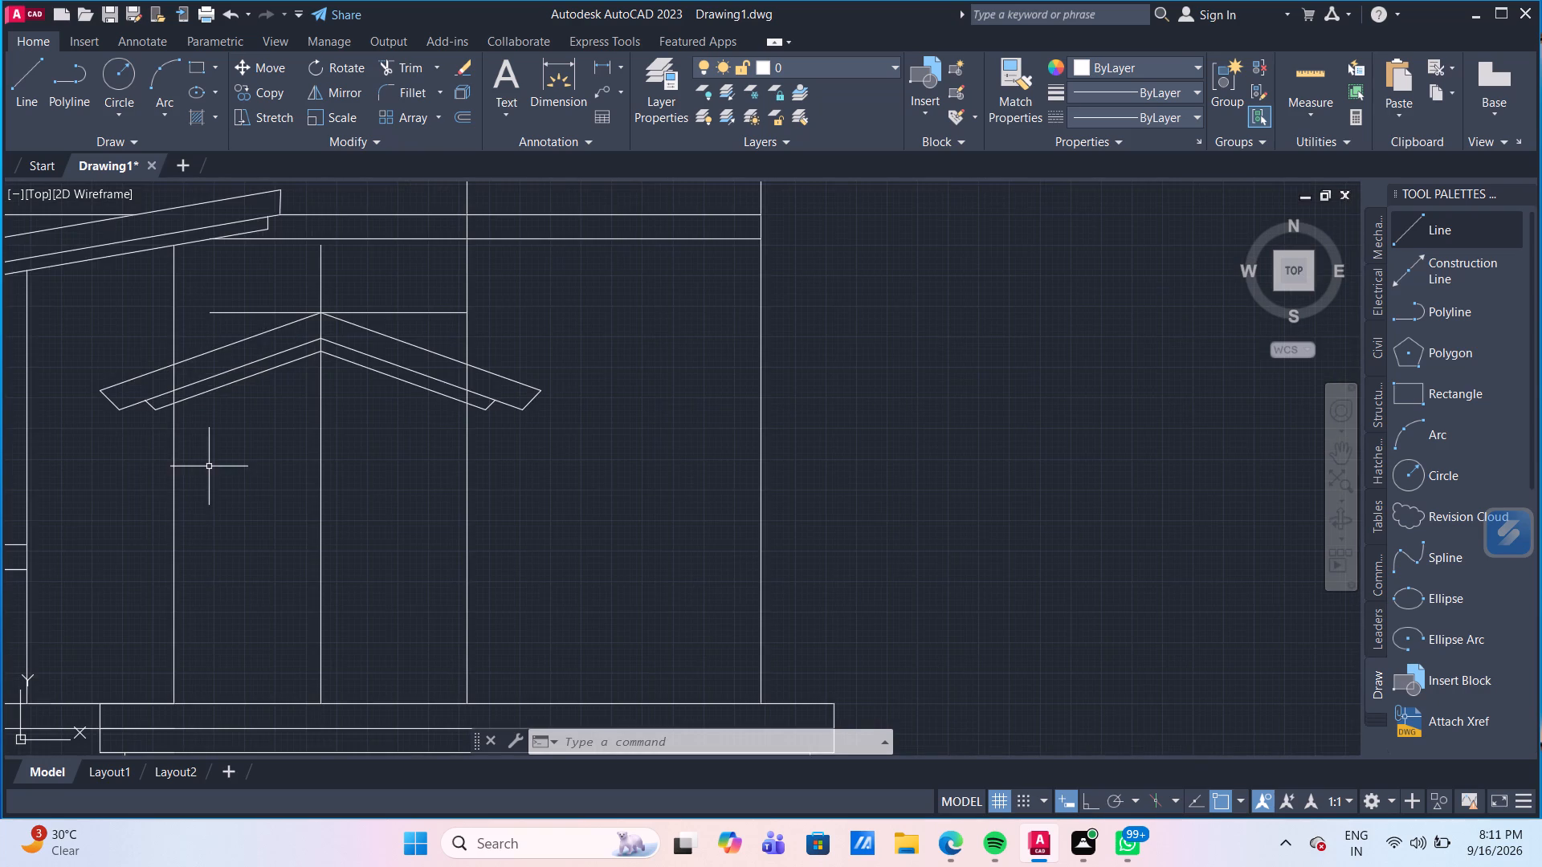
scroll(239, 473, "down", 2)
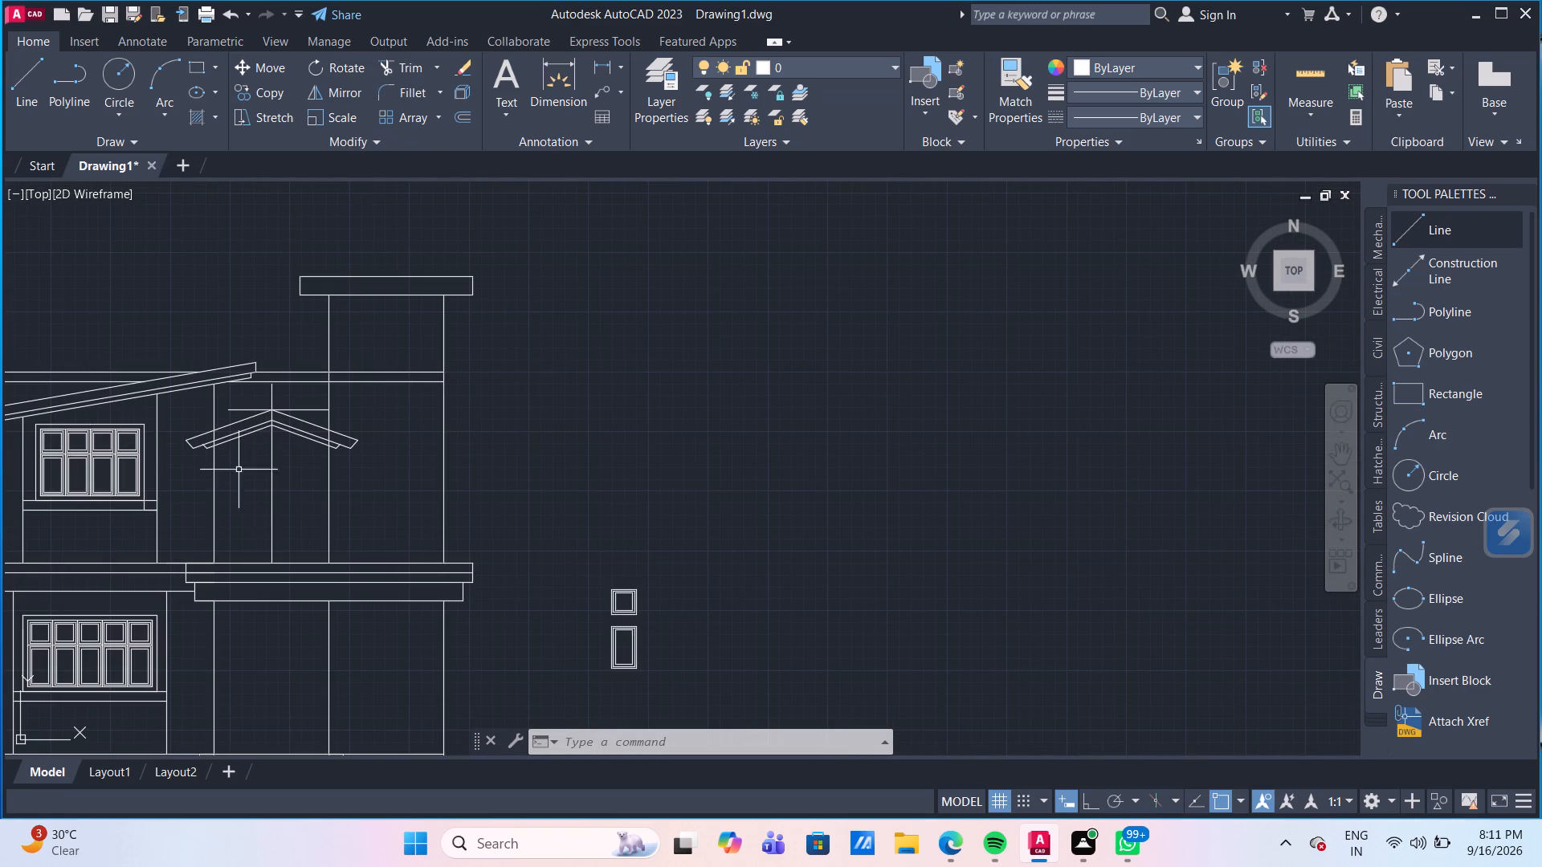
scroll(230, 465, "up", 3)
middle_click_drag(202, 441, 224, 454)
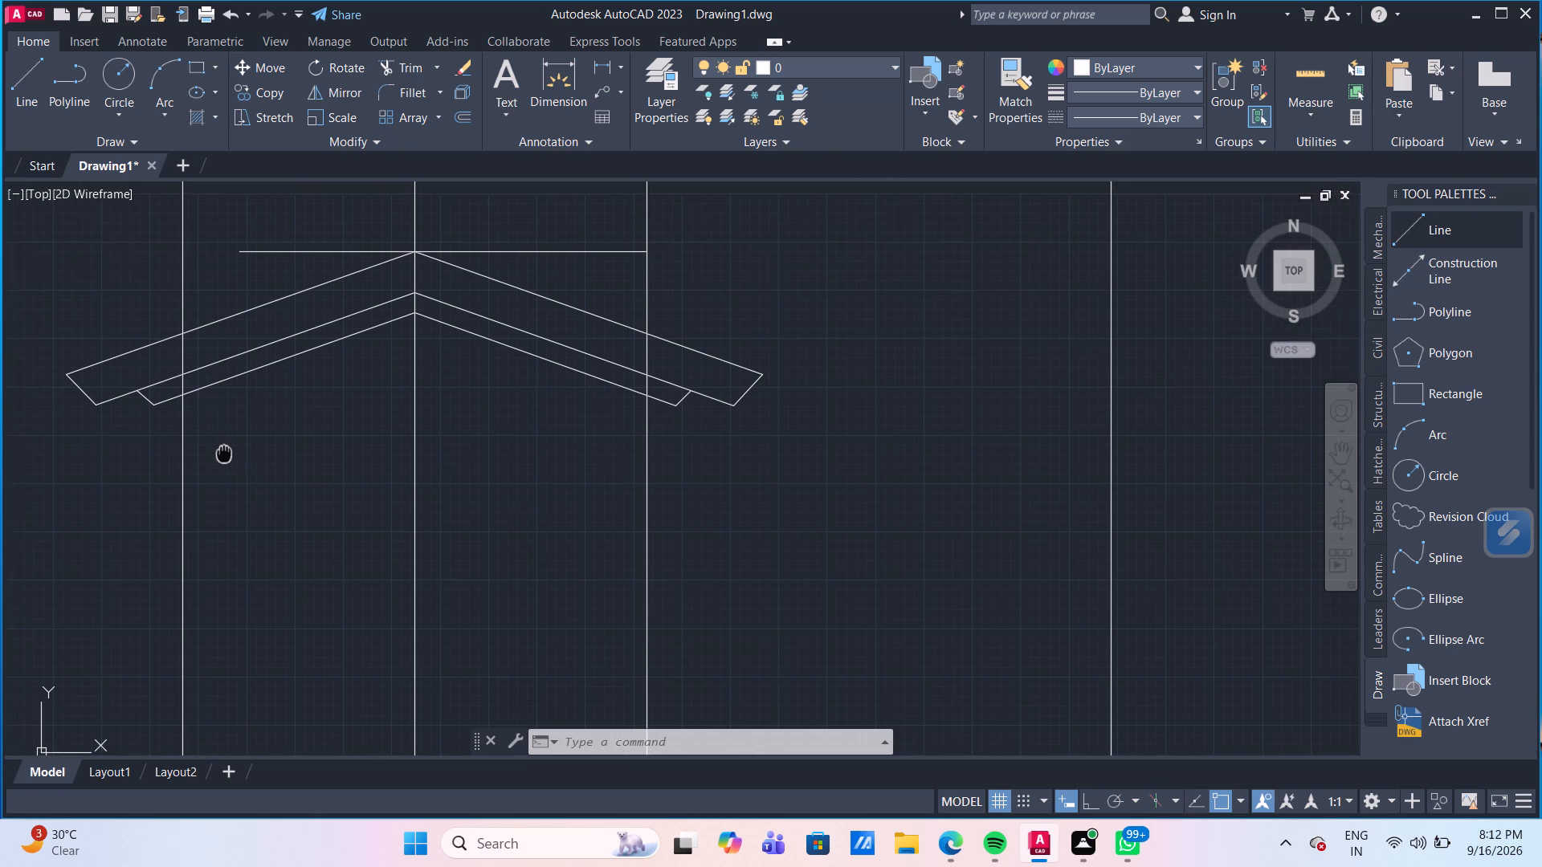
middle_click_drag(224, 454, 240, 464)
scroll(108, 417, "up", 1)
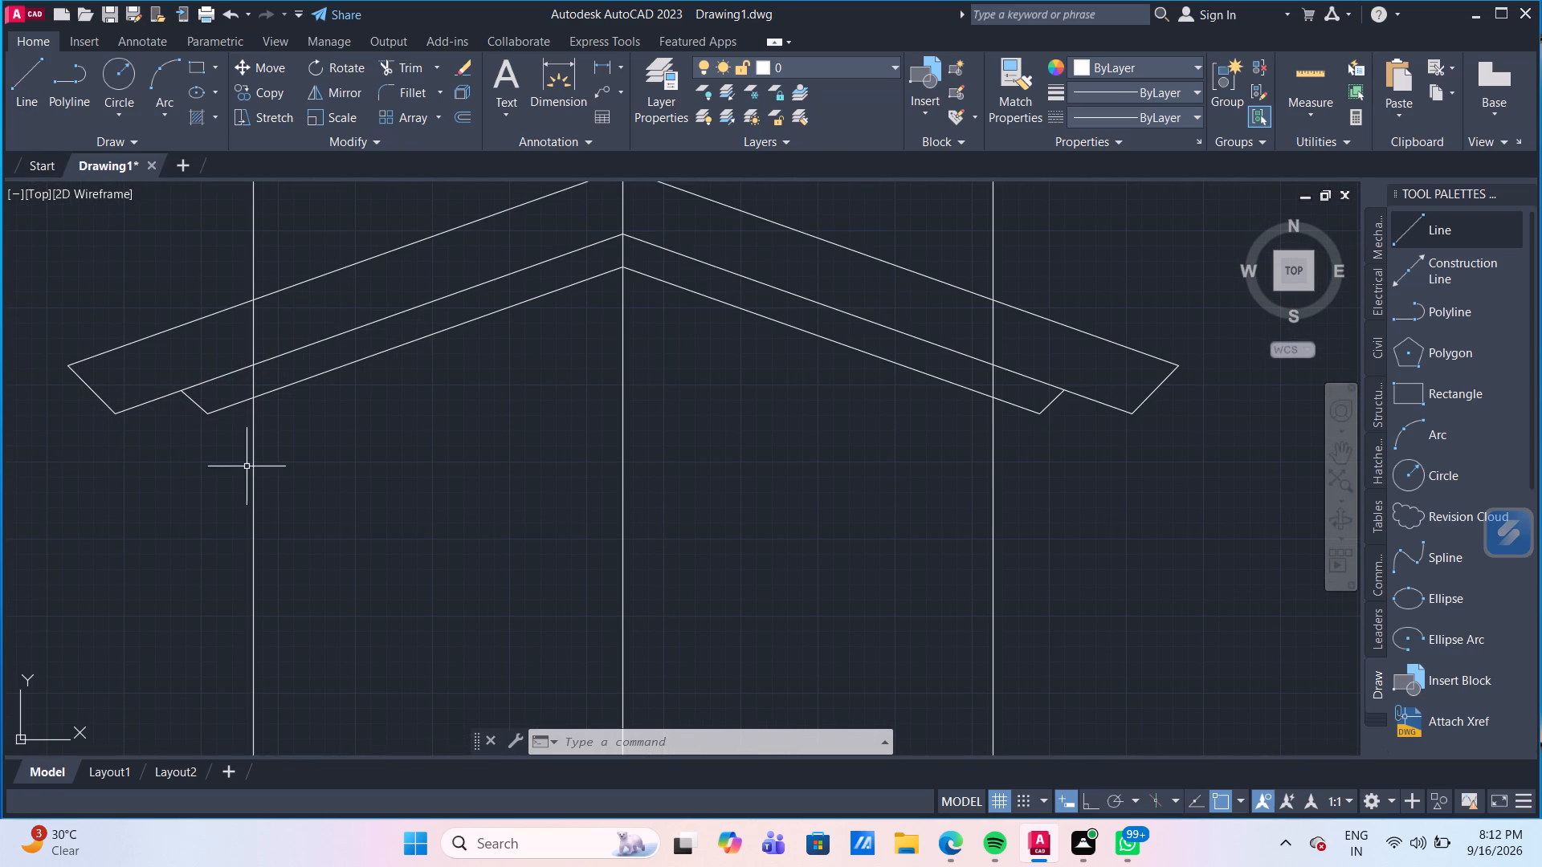
key("o")
key("Return")
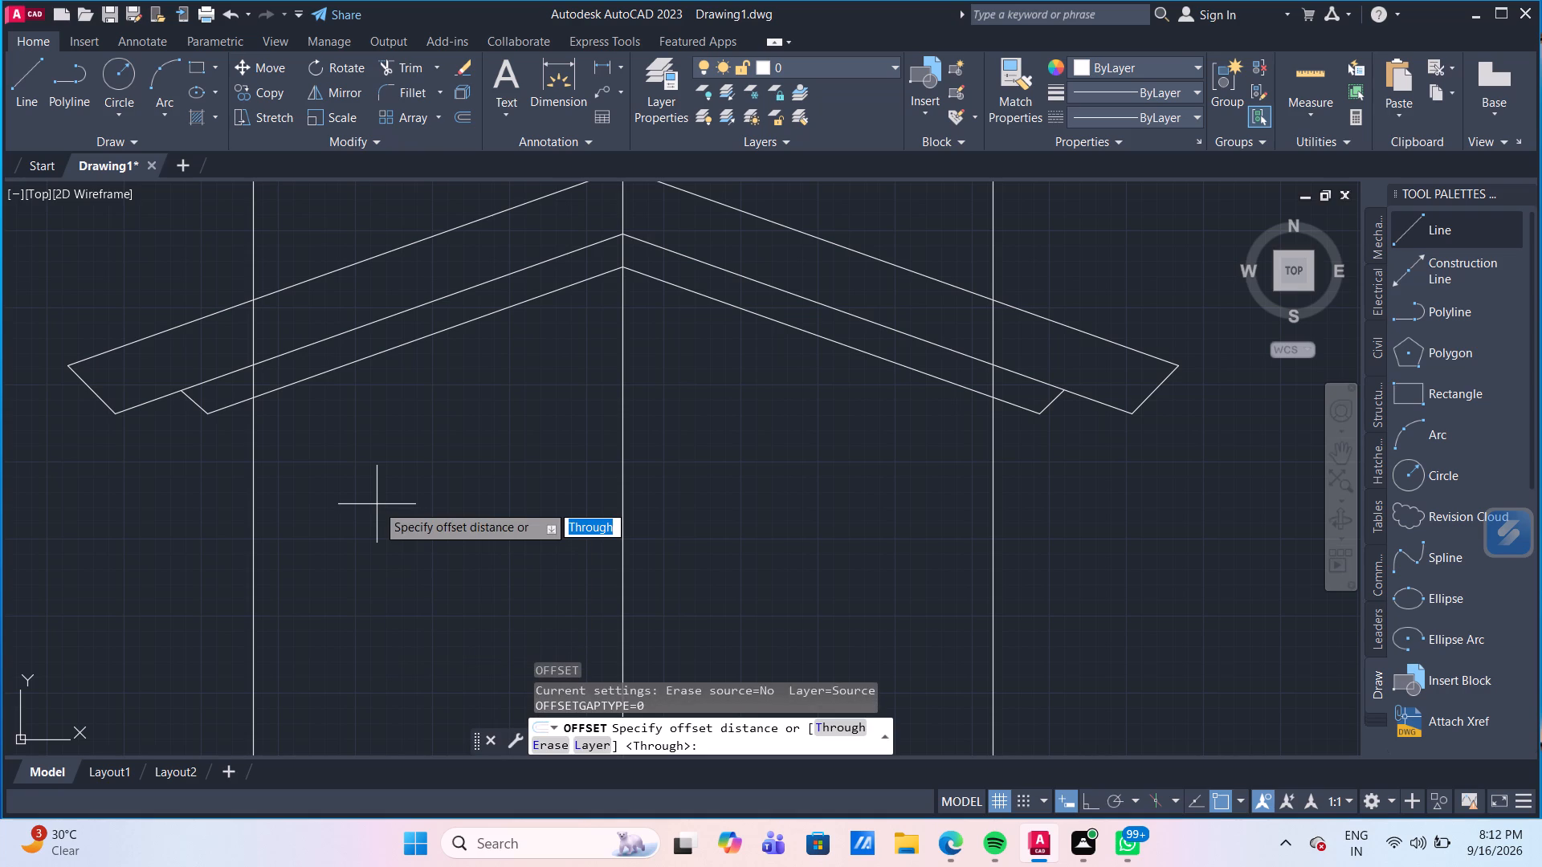
key("Return")
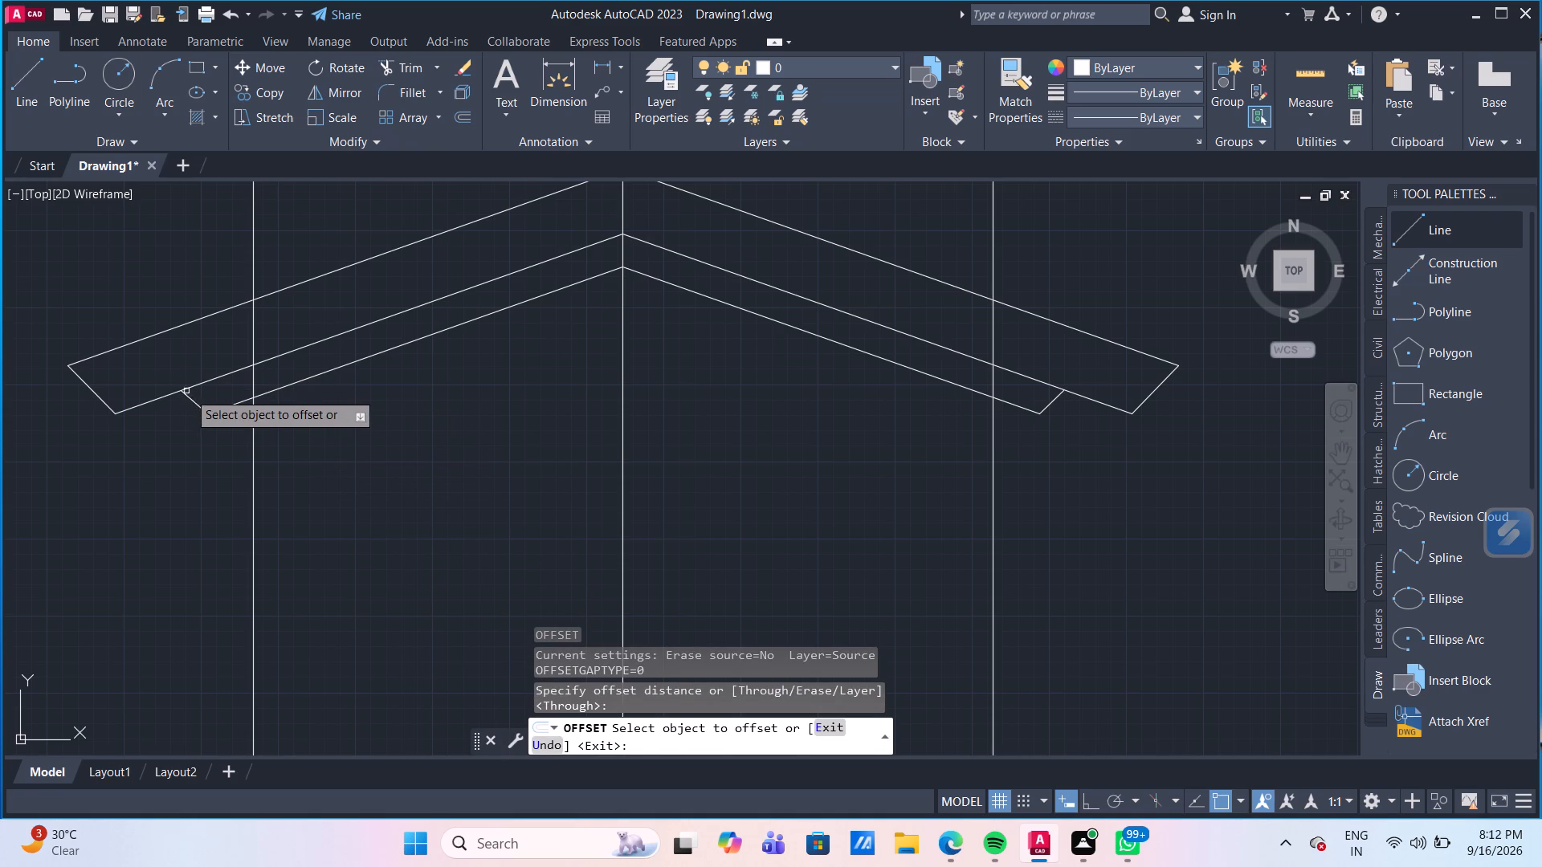
left_click(195, 401)
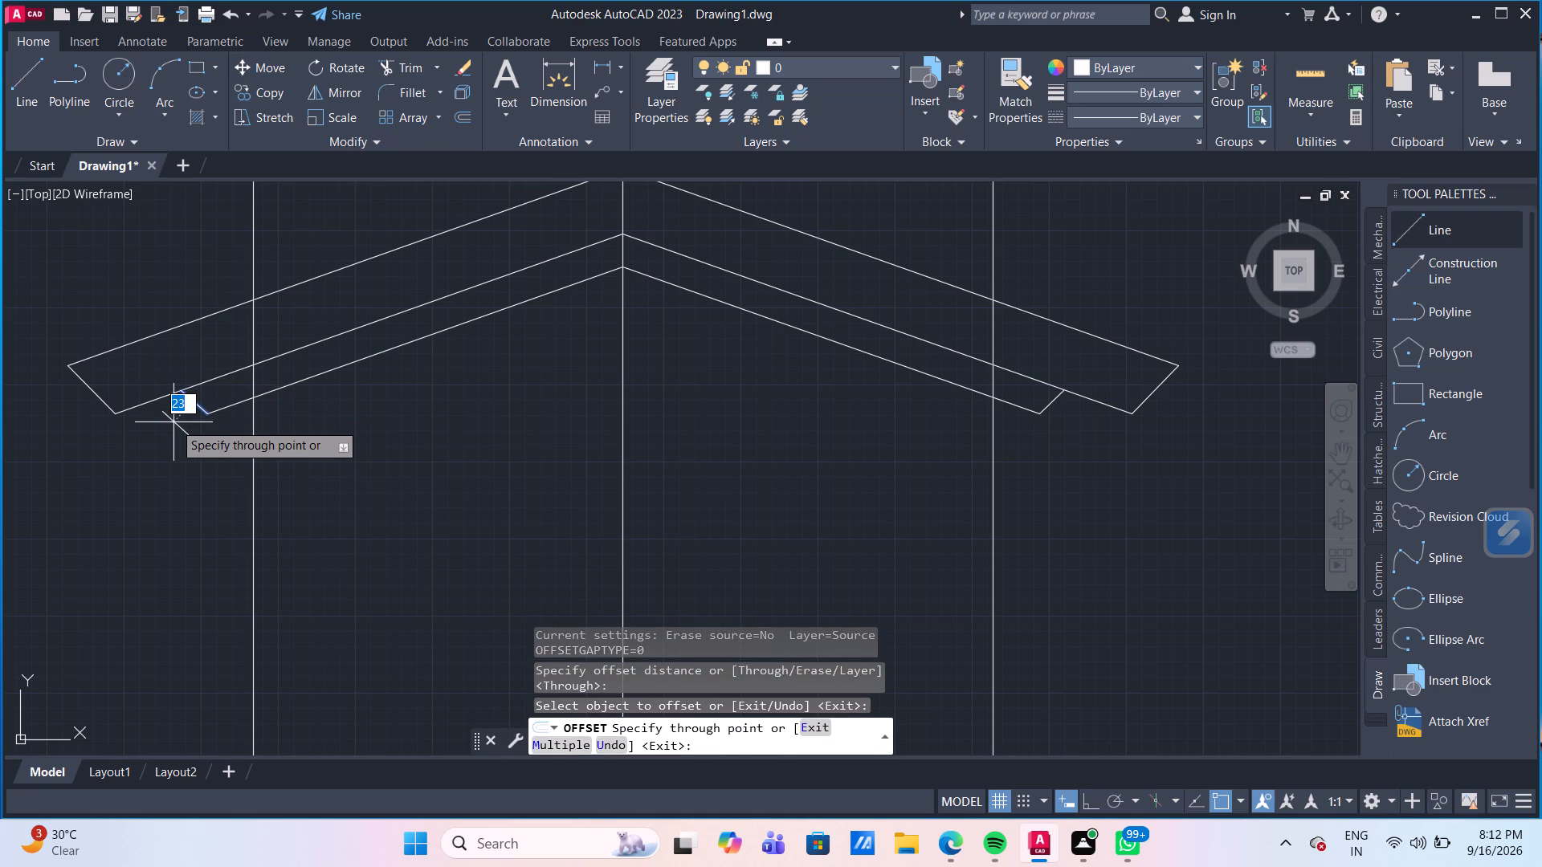
type("25")
key("Return")
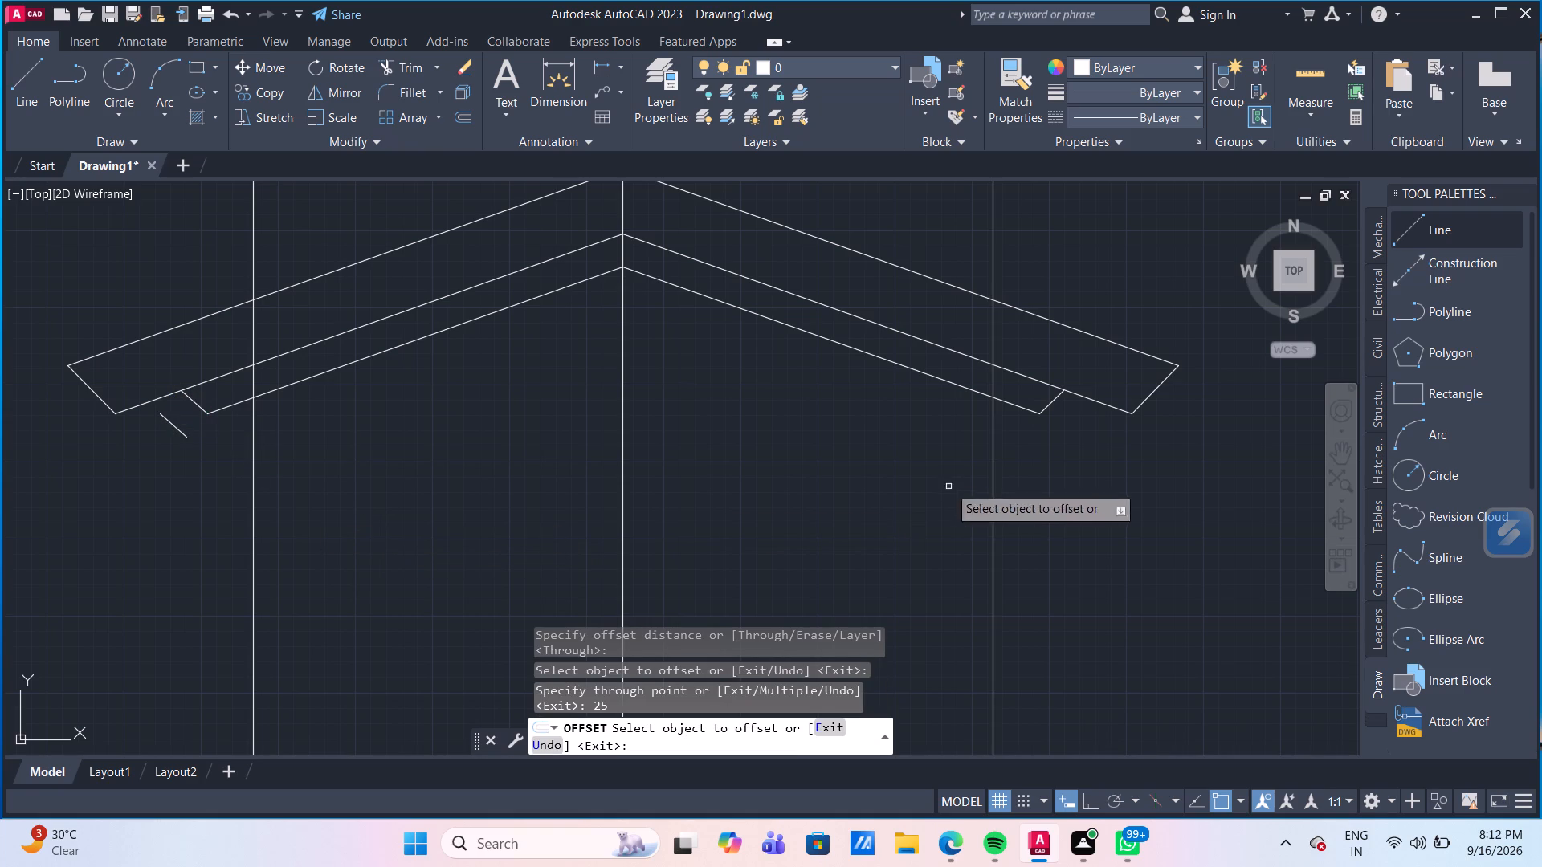
left_click(1052, 402)
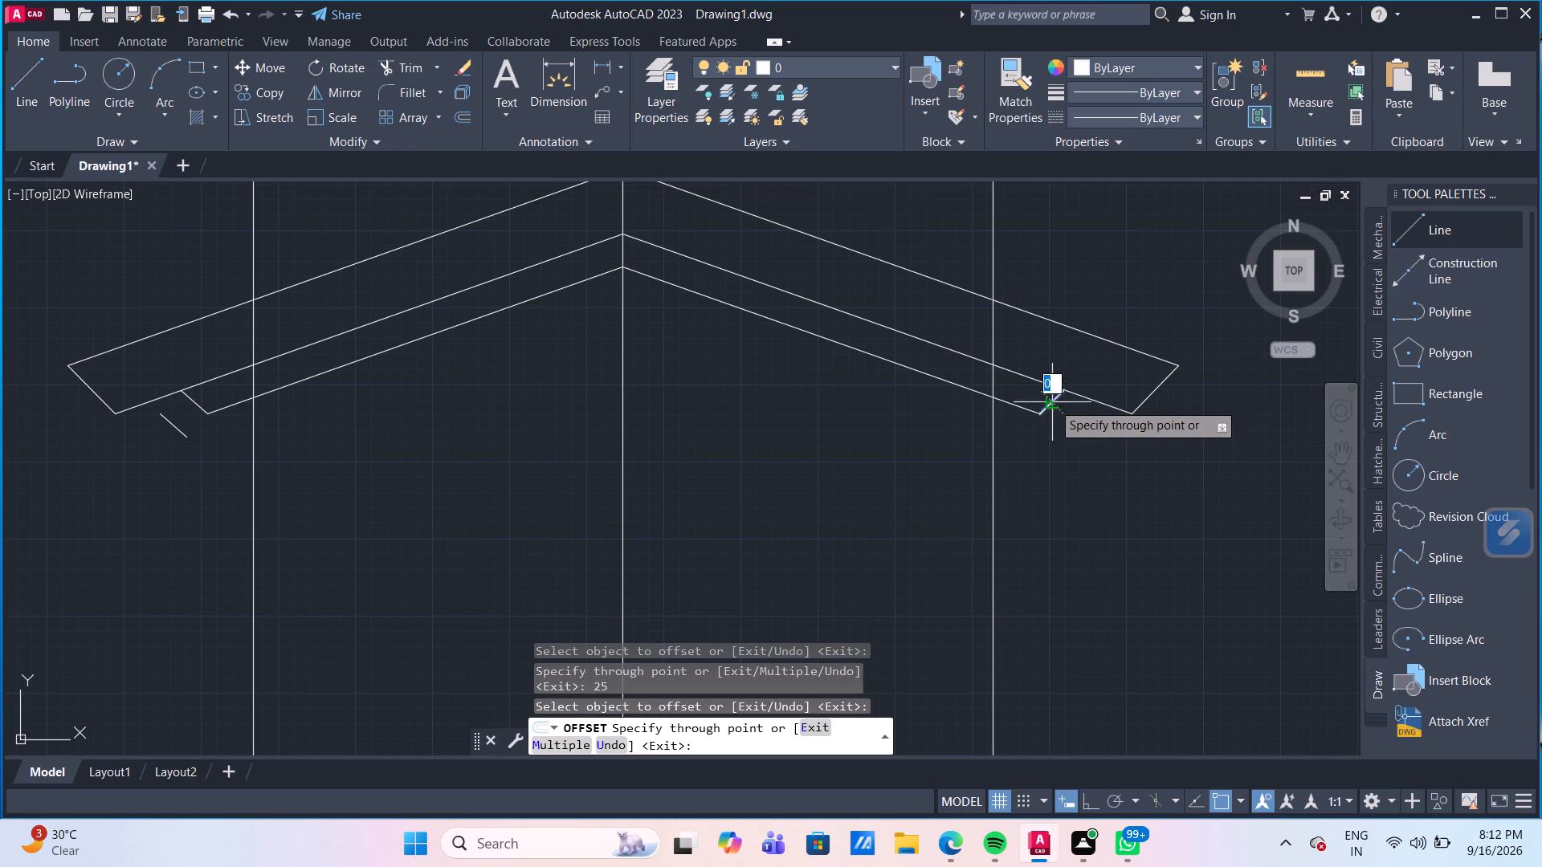
type("25")
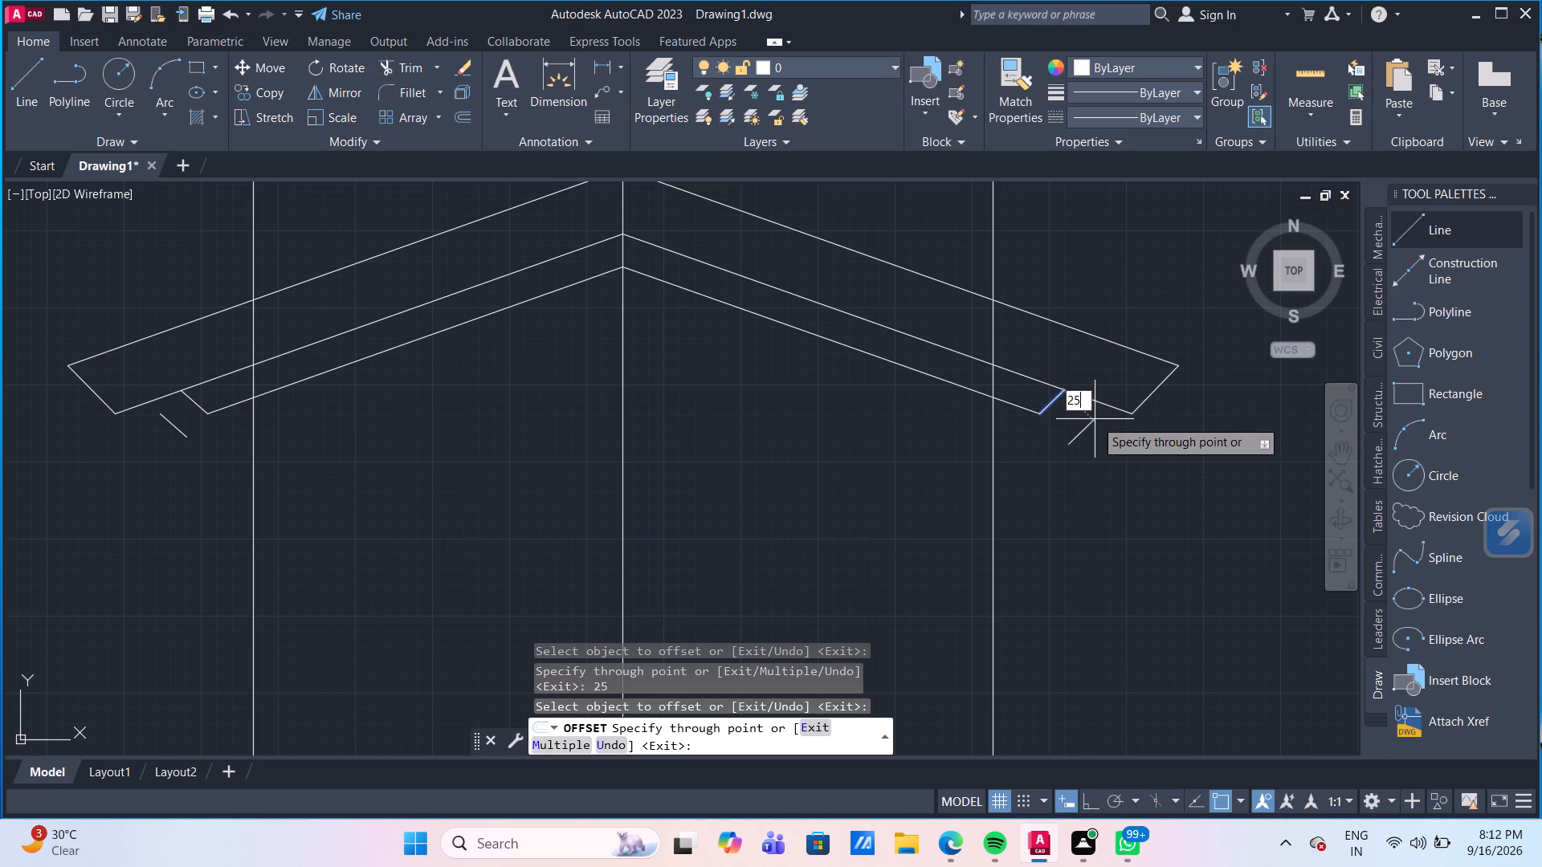
key("Return")
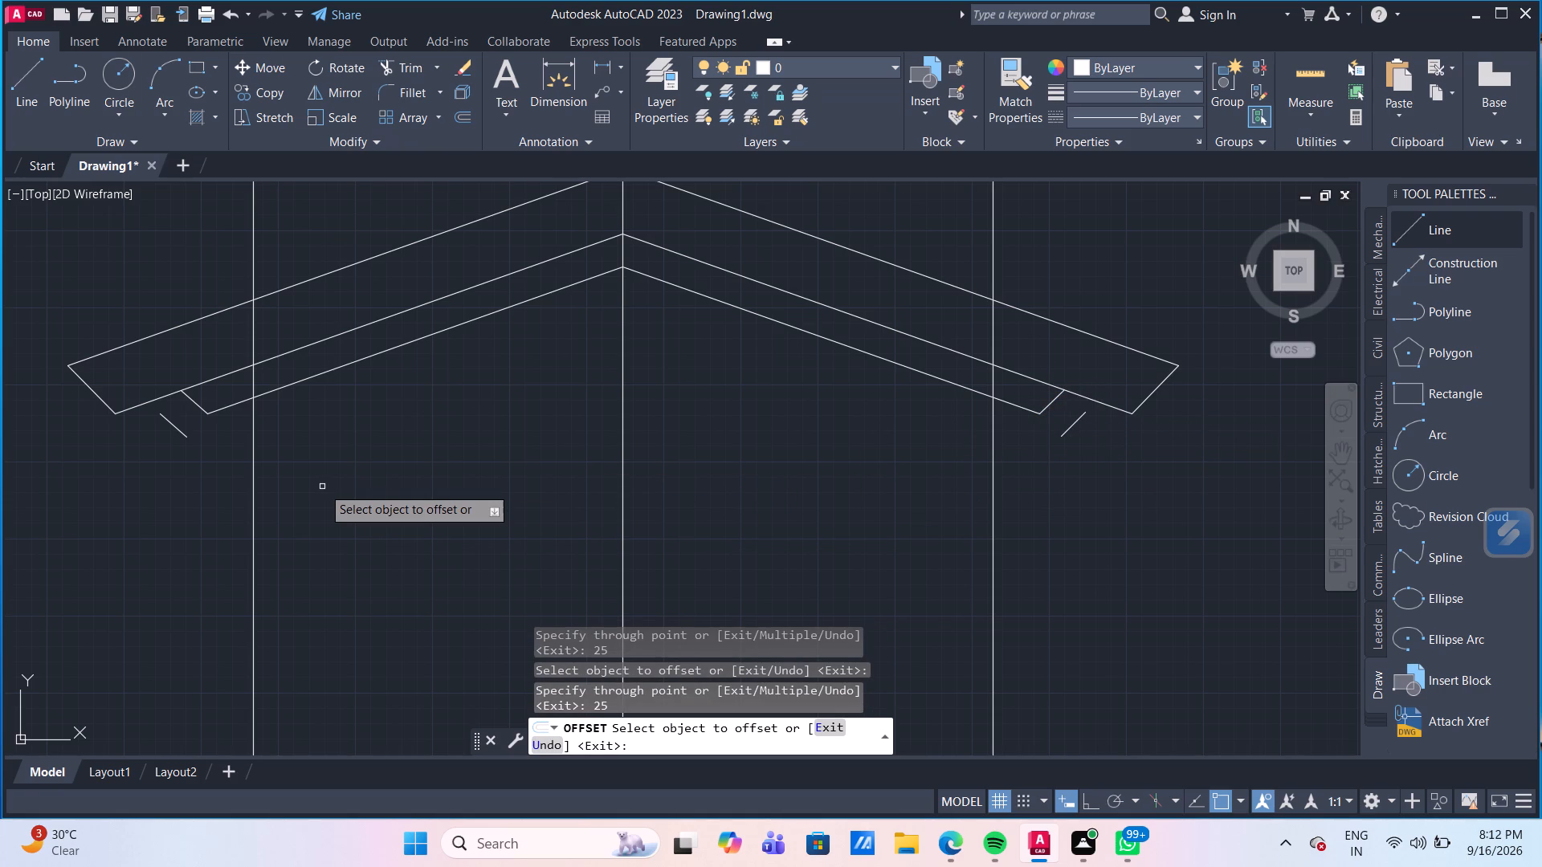
key("Escape")
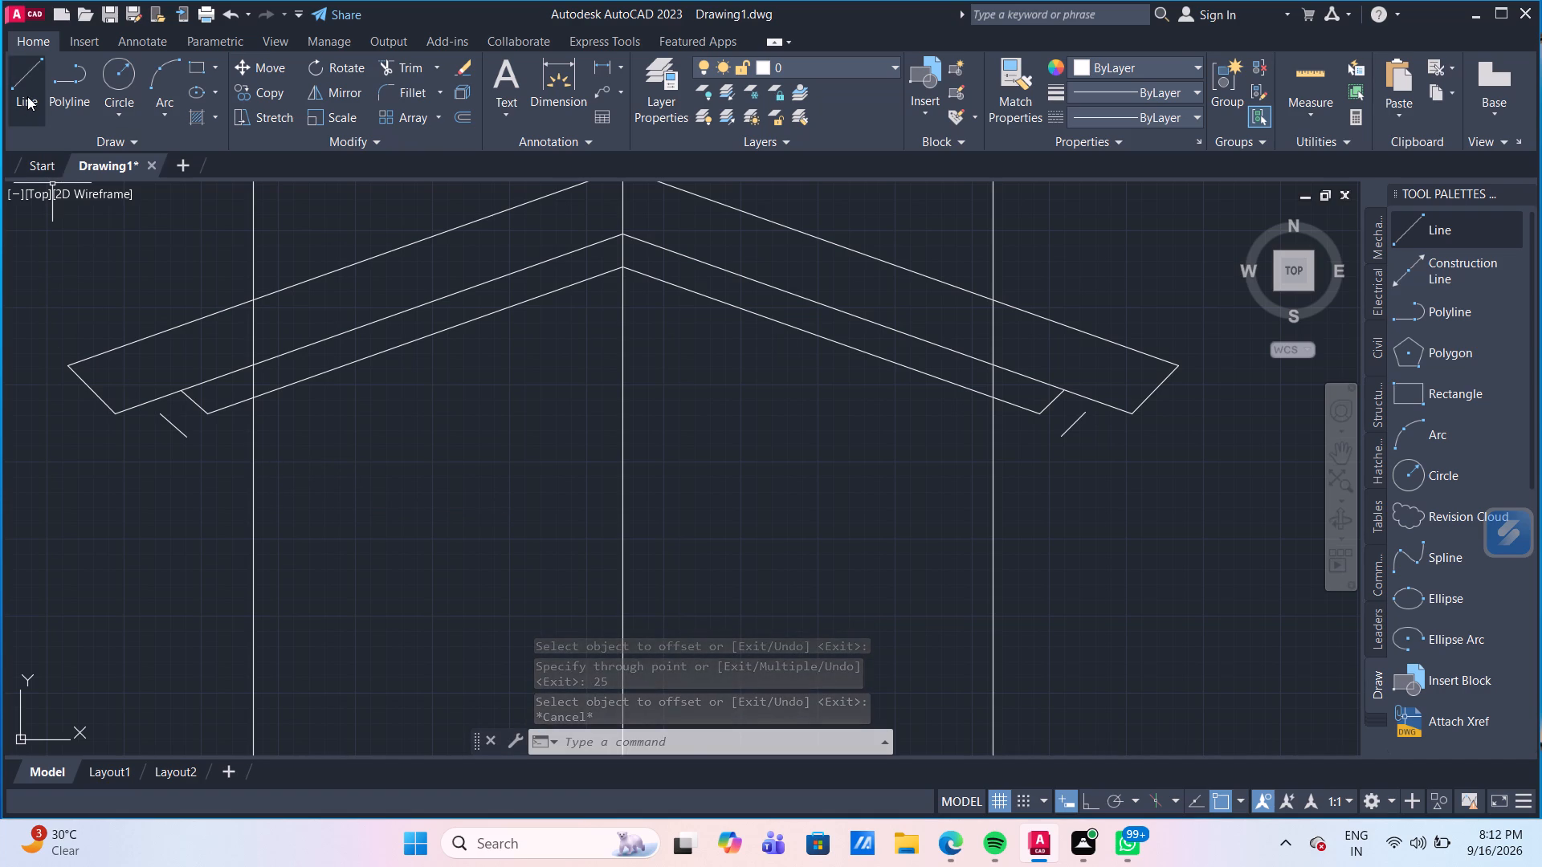
With Ortho on, draw a line from the left inner eaves corner 25 down and about 680 horizontally, past the opposite inner corner.
left_click(1086, 806)
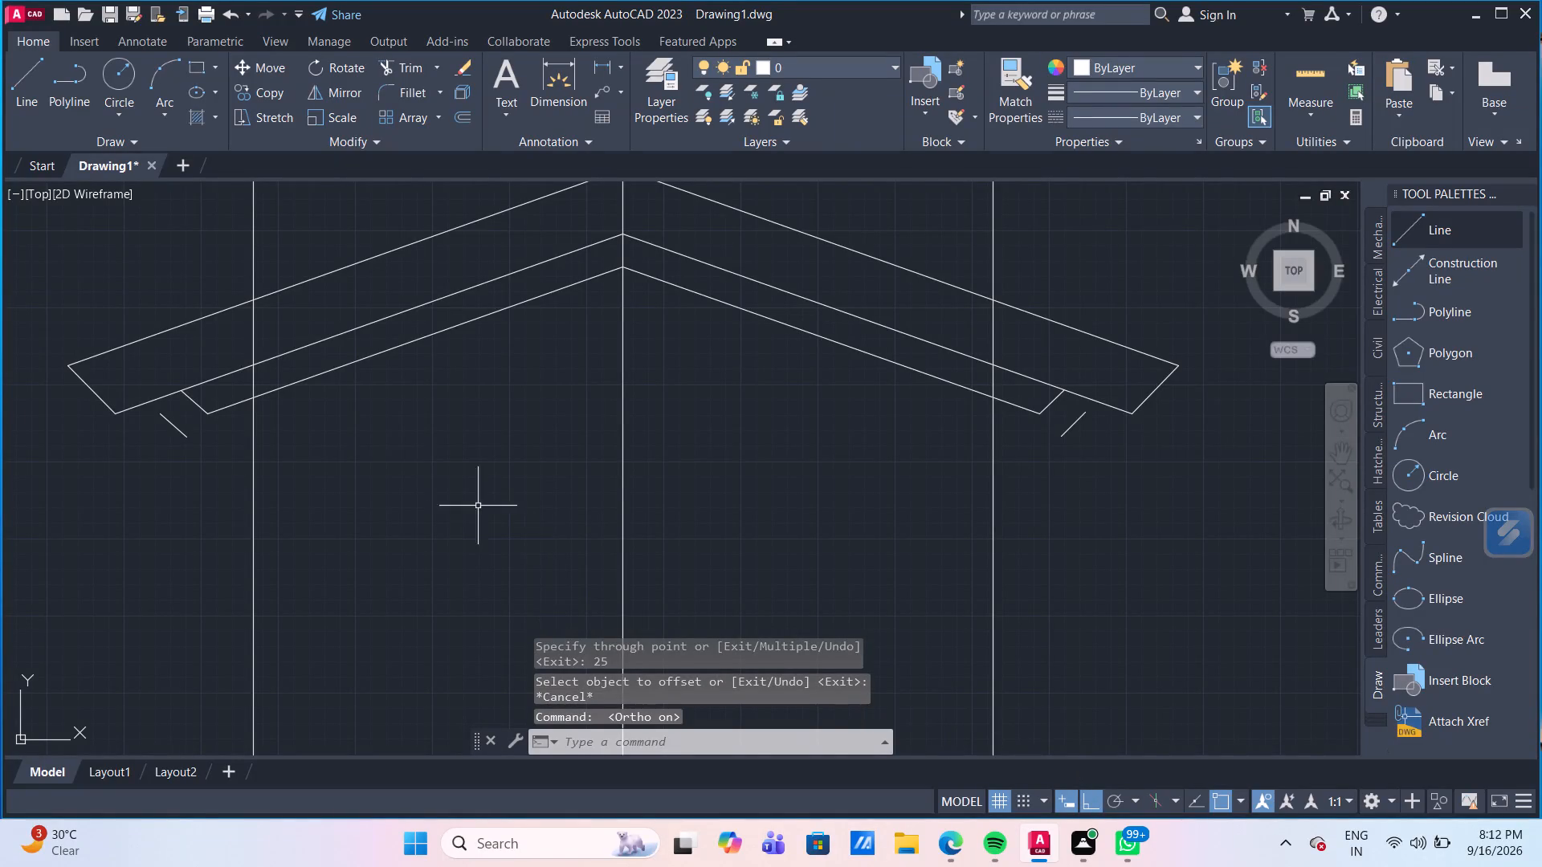
left_click(27, 91)
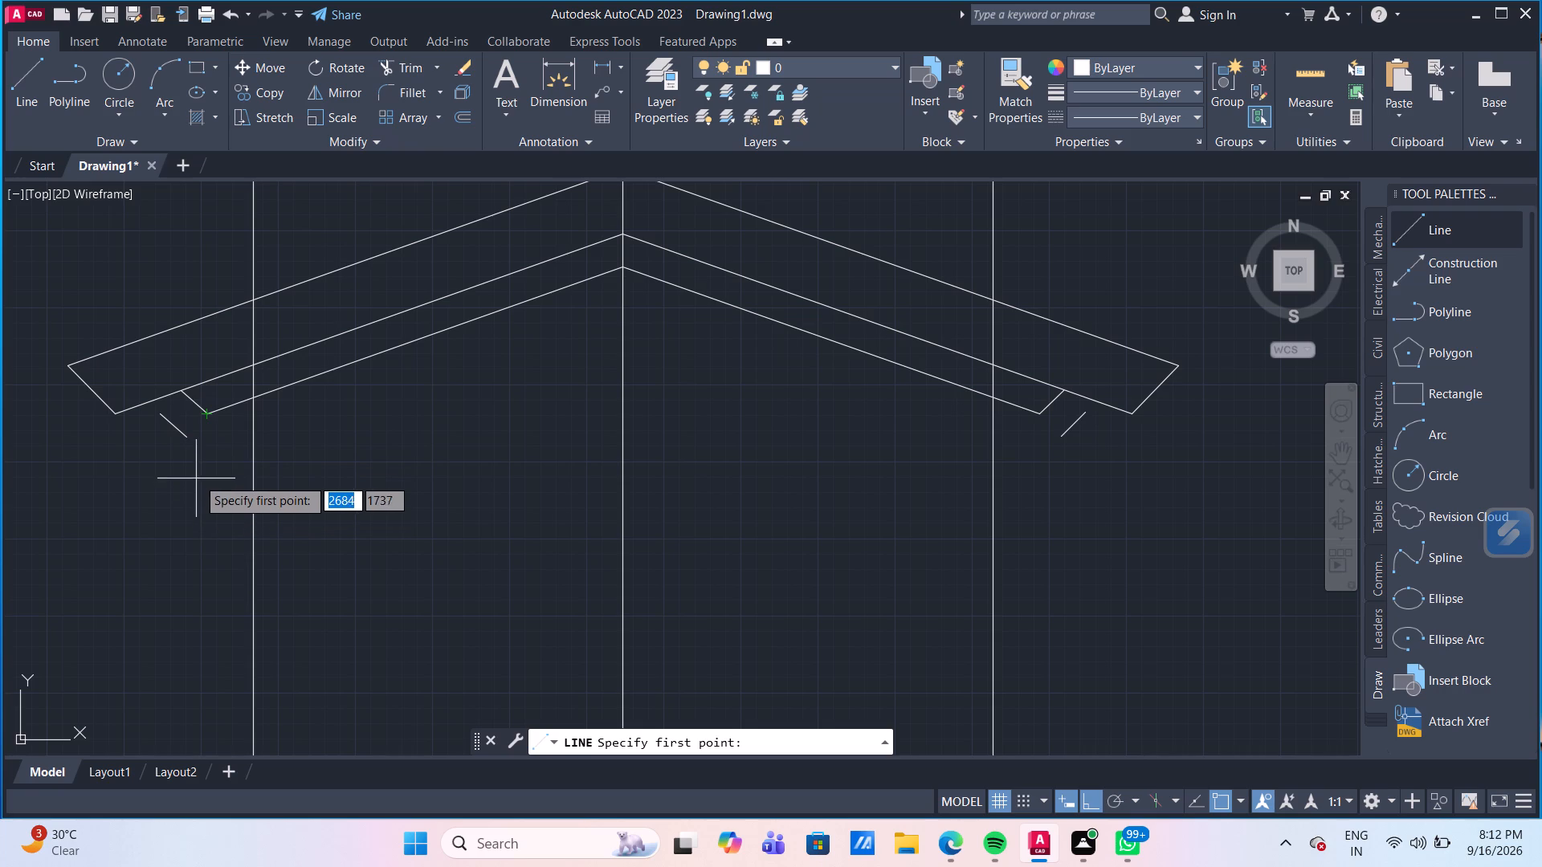
left_click(211, 420)
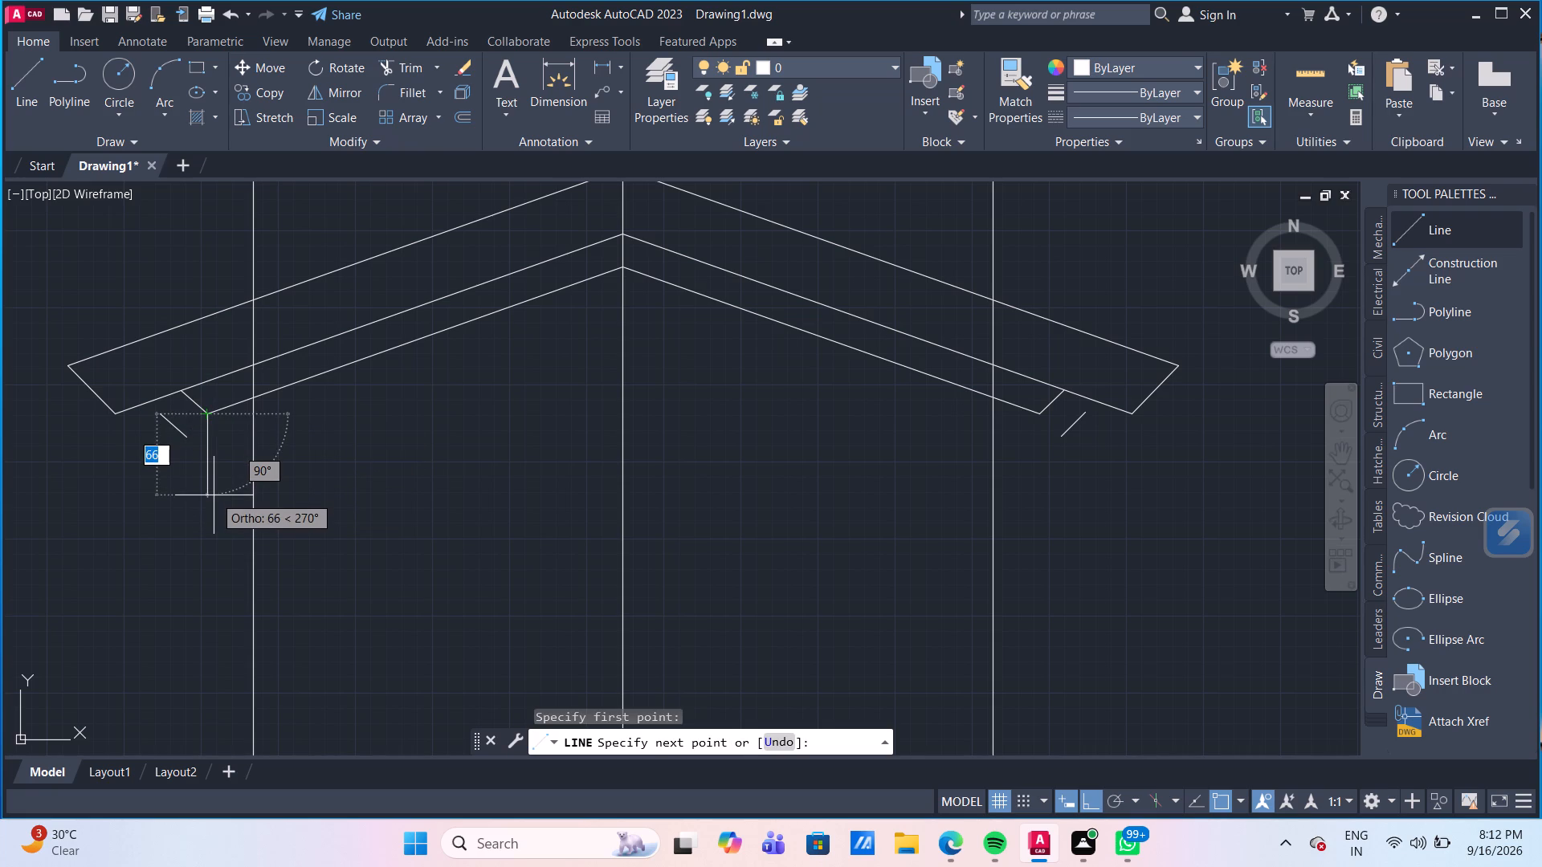
type("25")
key("Return")
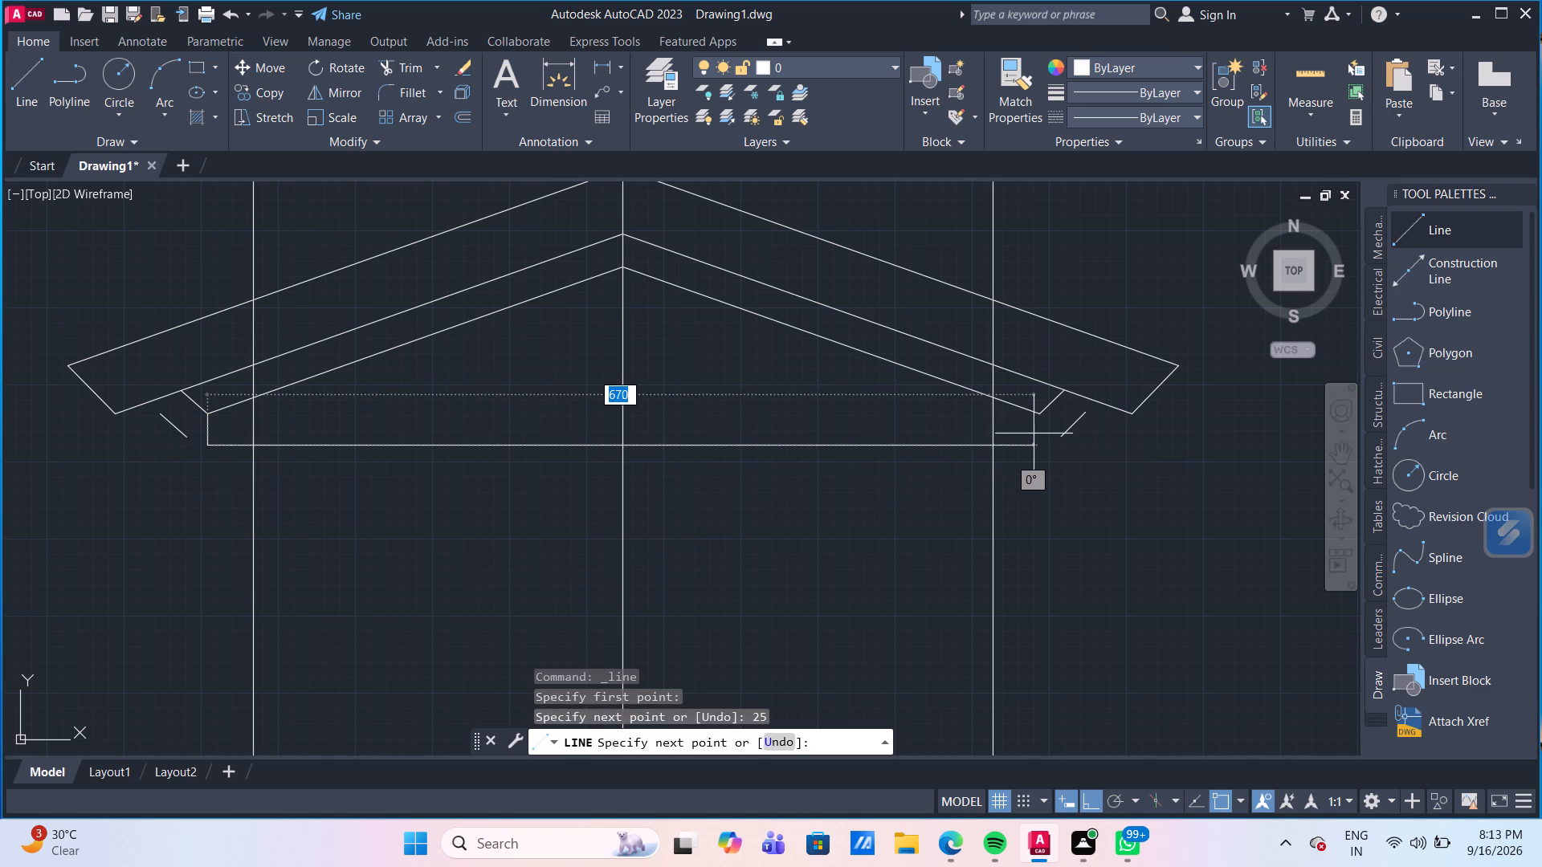
scroll(1042, 433, "up", 1)
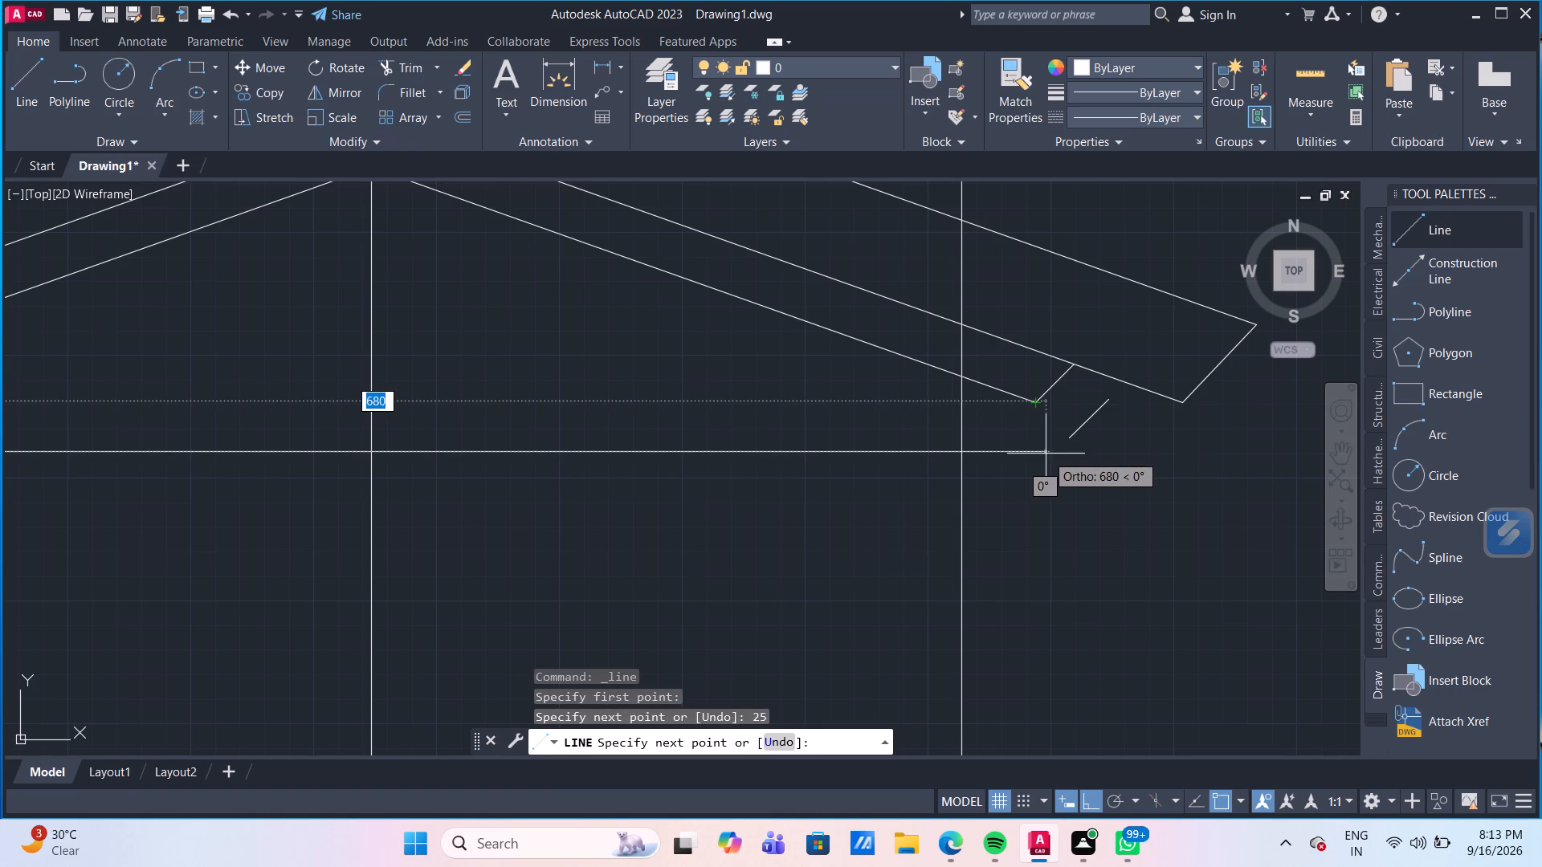
left_click(1054, 454)
key("Escape")
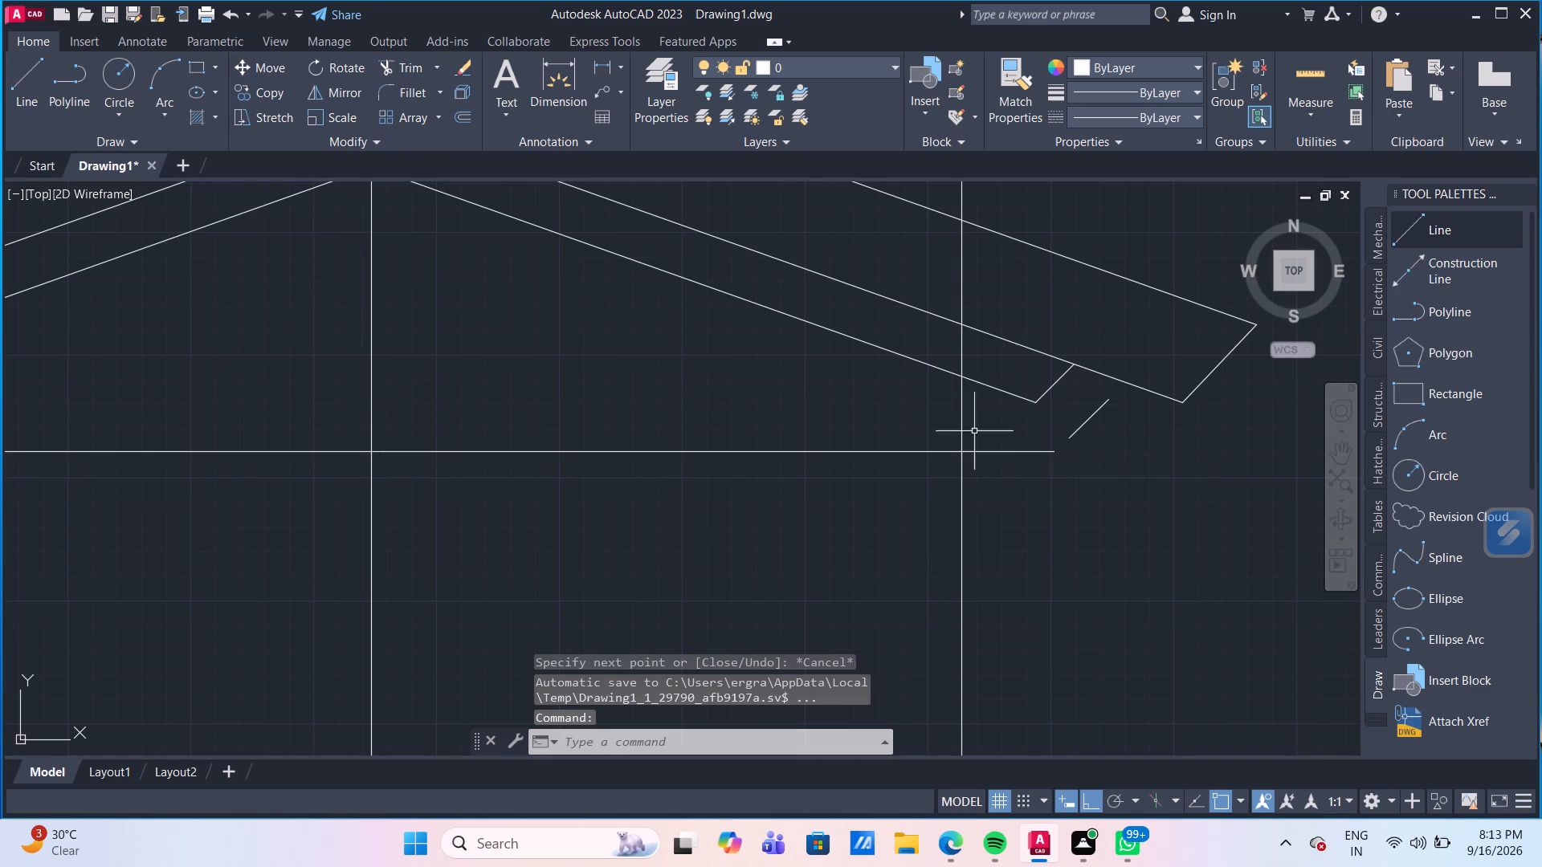
Draw a vertical line 25 long from the right inner eaves corner down to the horizontal line beneath the gable.
left_click(27, 75)
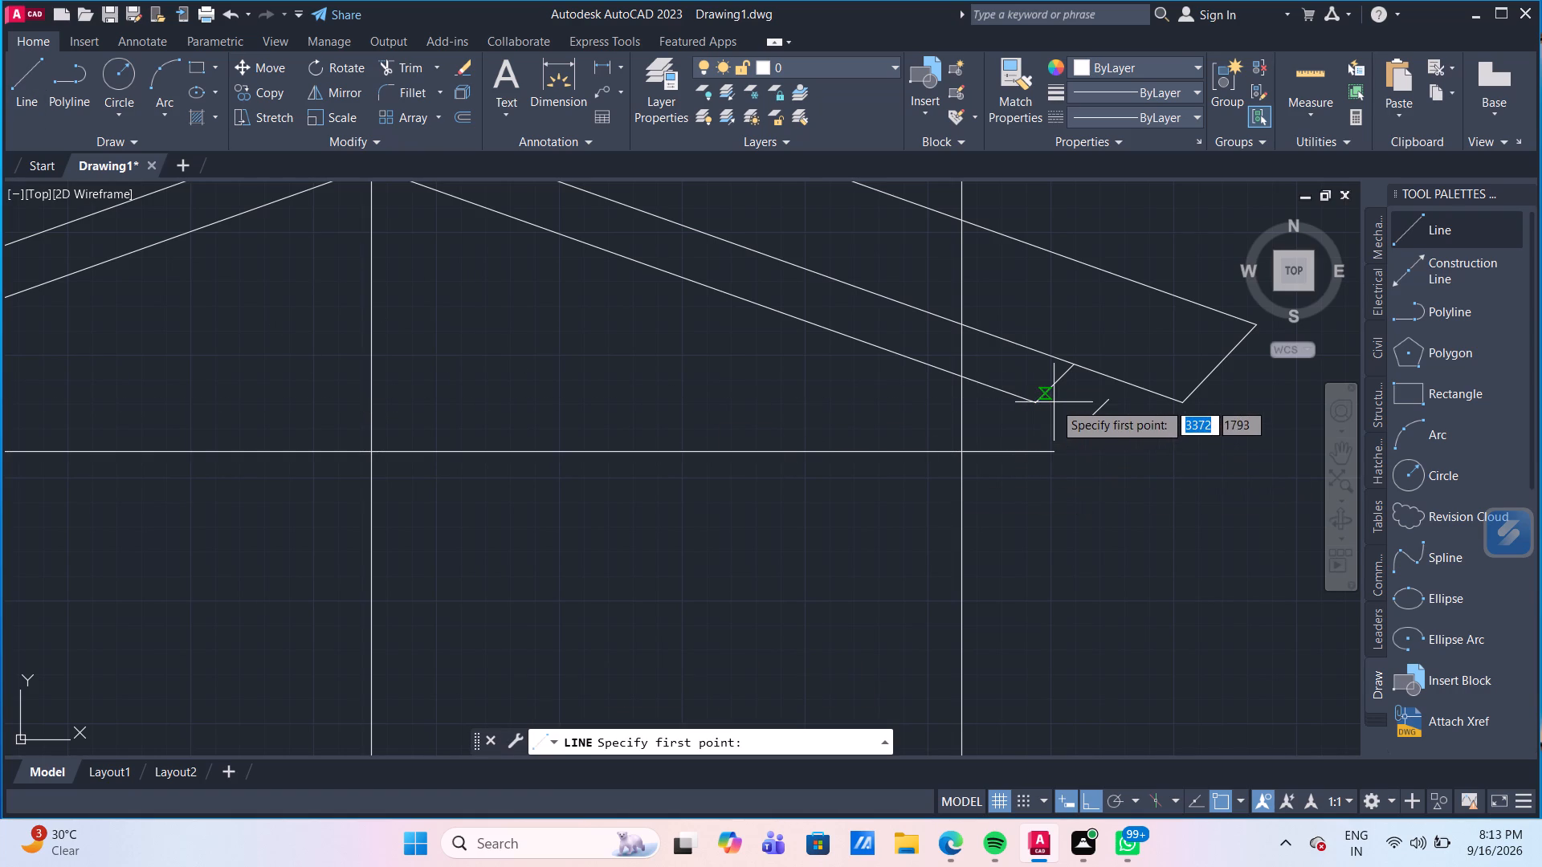
left_click(1039, 402)
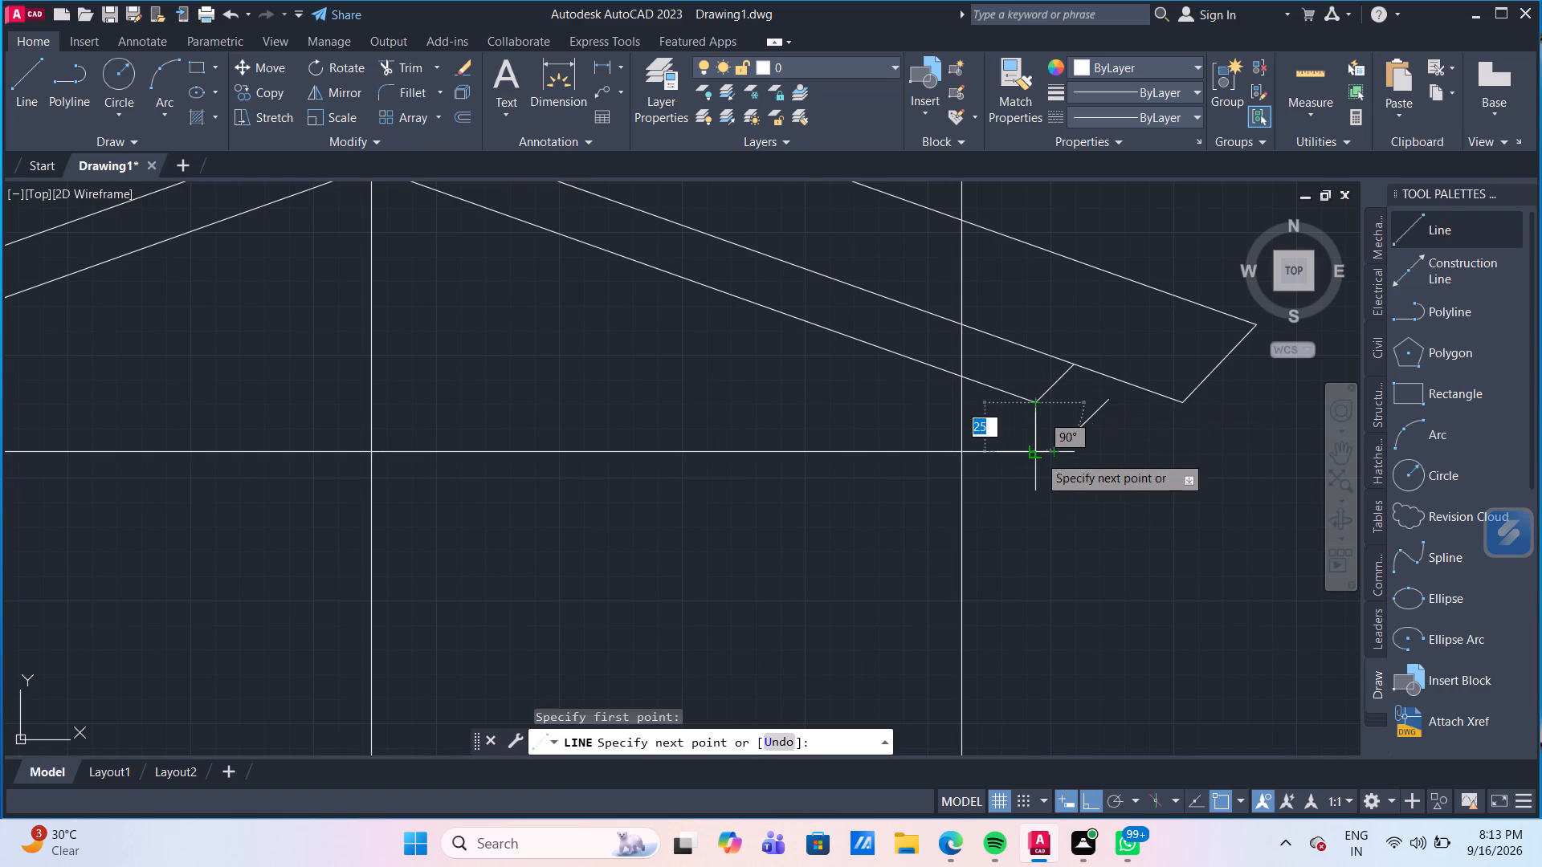
left_click(1036, 454)
key("Escape")
At both gable ends, extend the lowest sloping line to the offset diagonal and that diagonal up to the middle sloping line.
scroll(1058, 488, "down", 3)
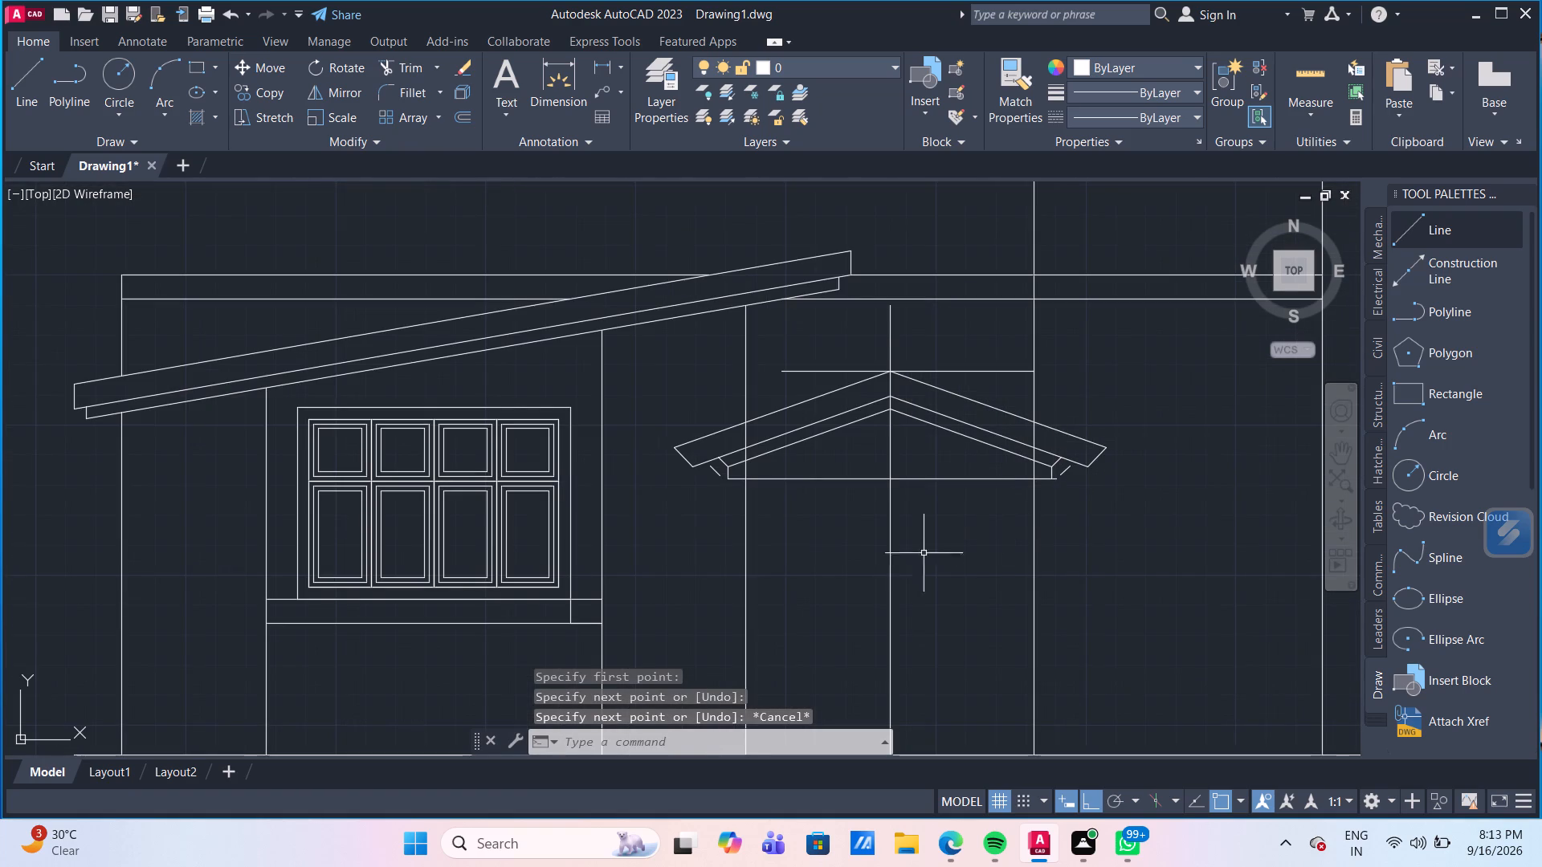
scroll(722, 506, "up", 2)
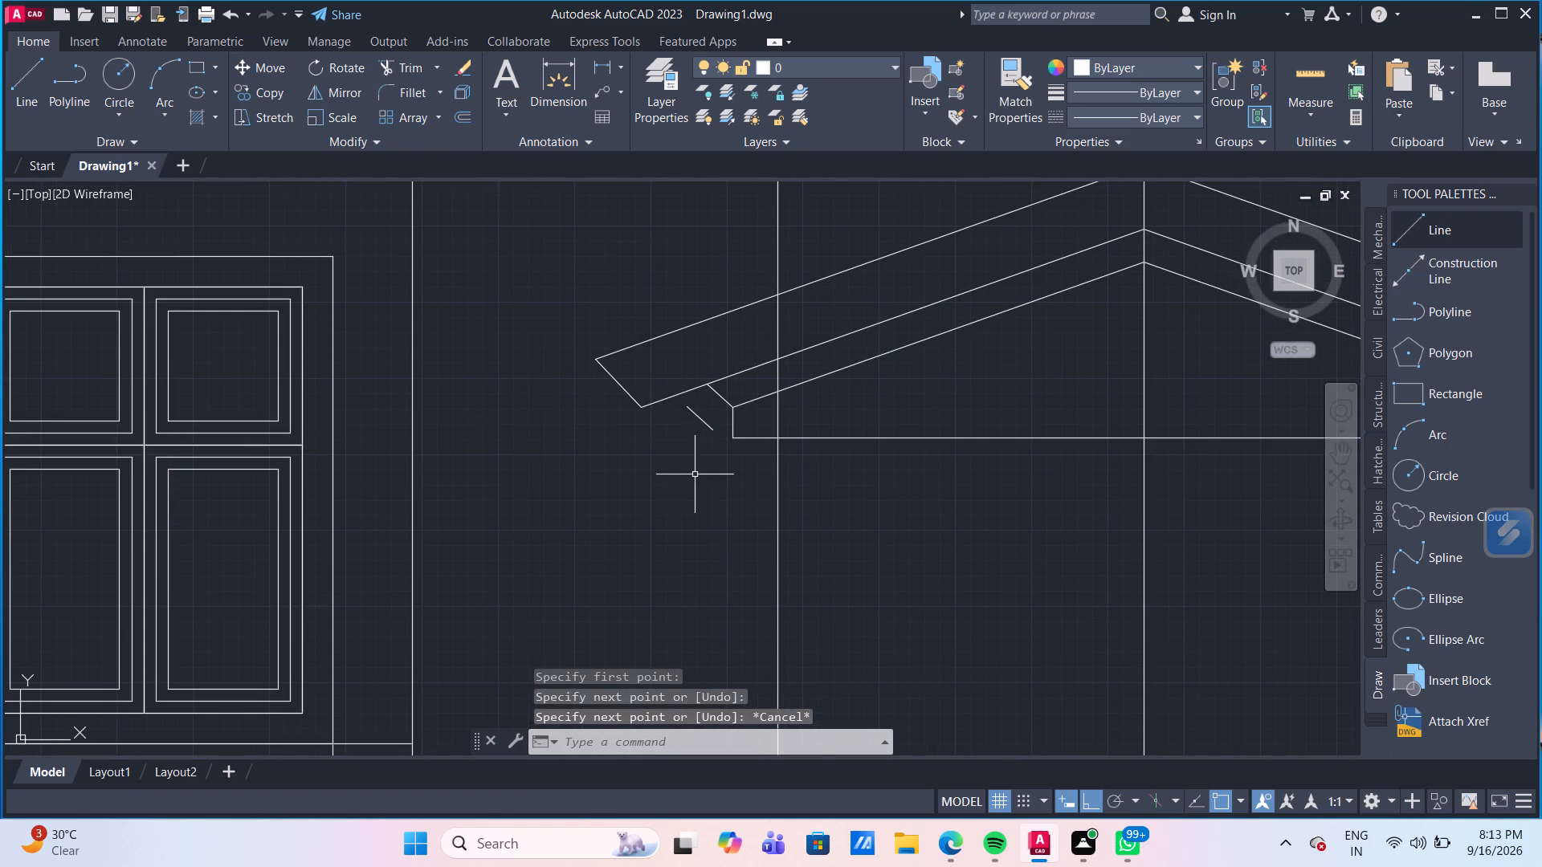
scroll(696, 476, "up", 1)
middle_click_drag(689, 462, 414, 572)
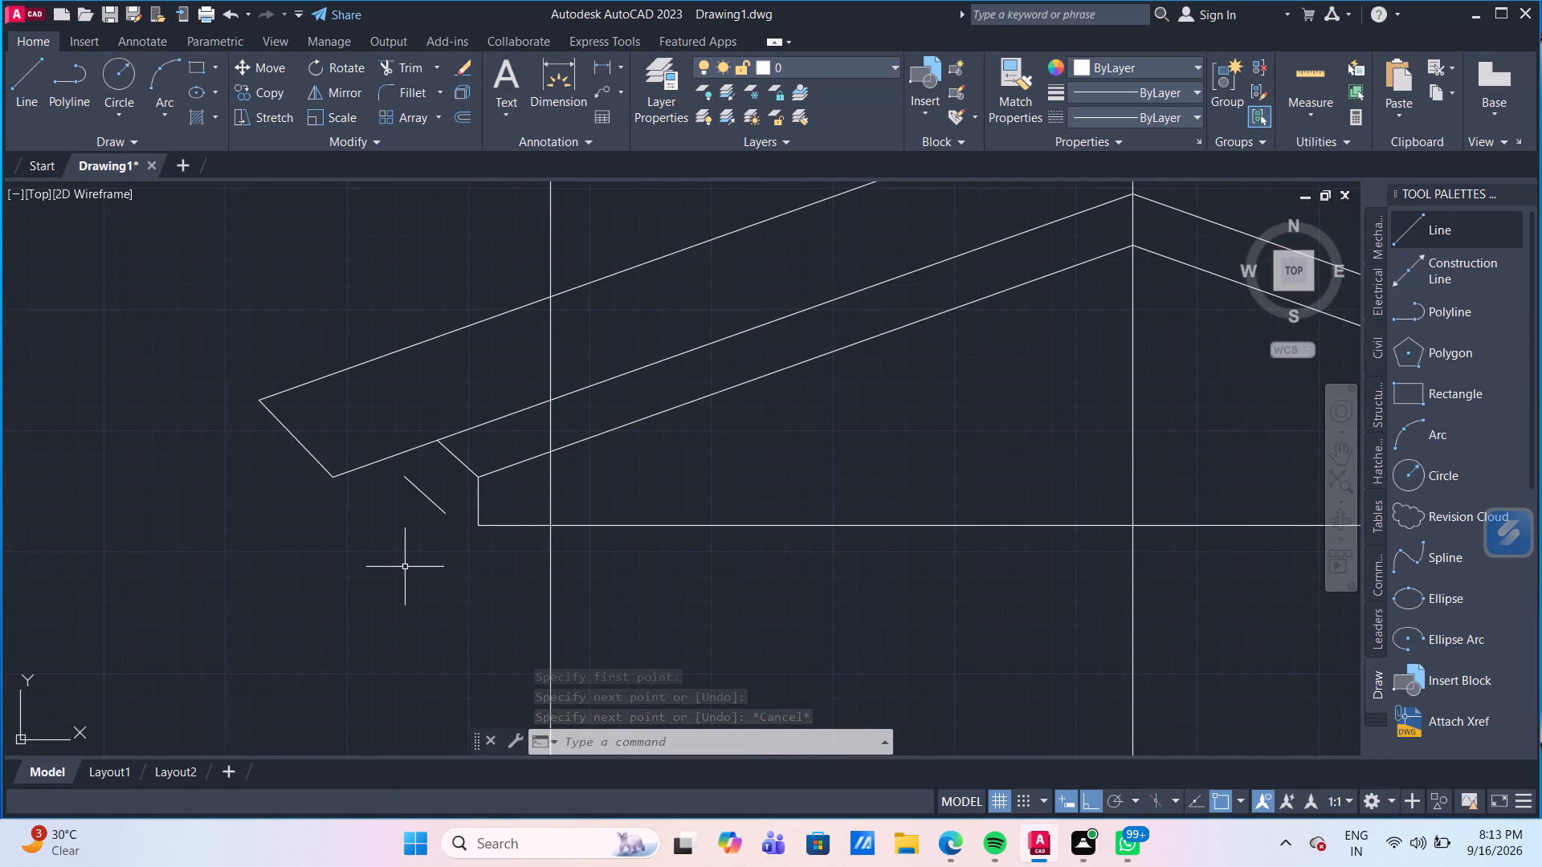
type("EX")
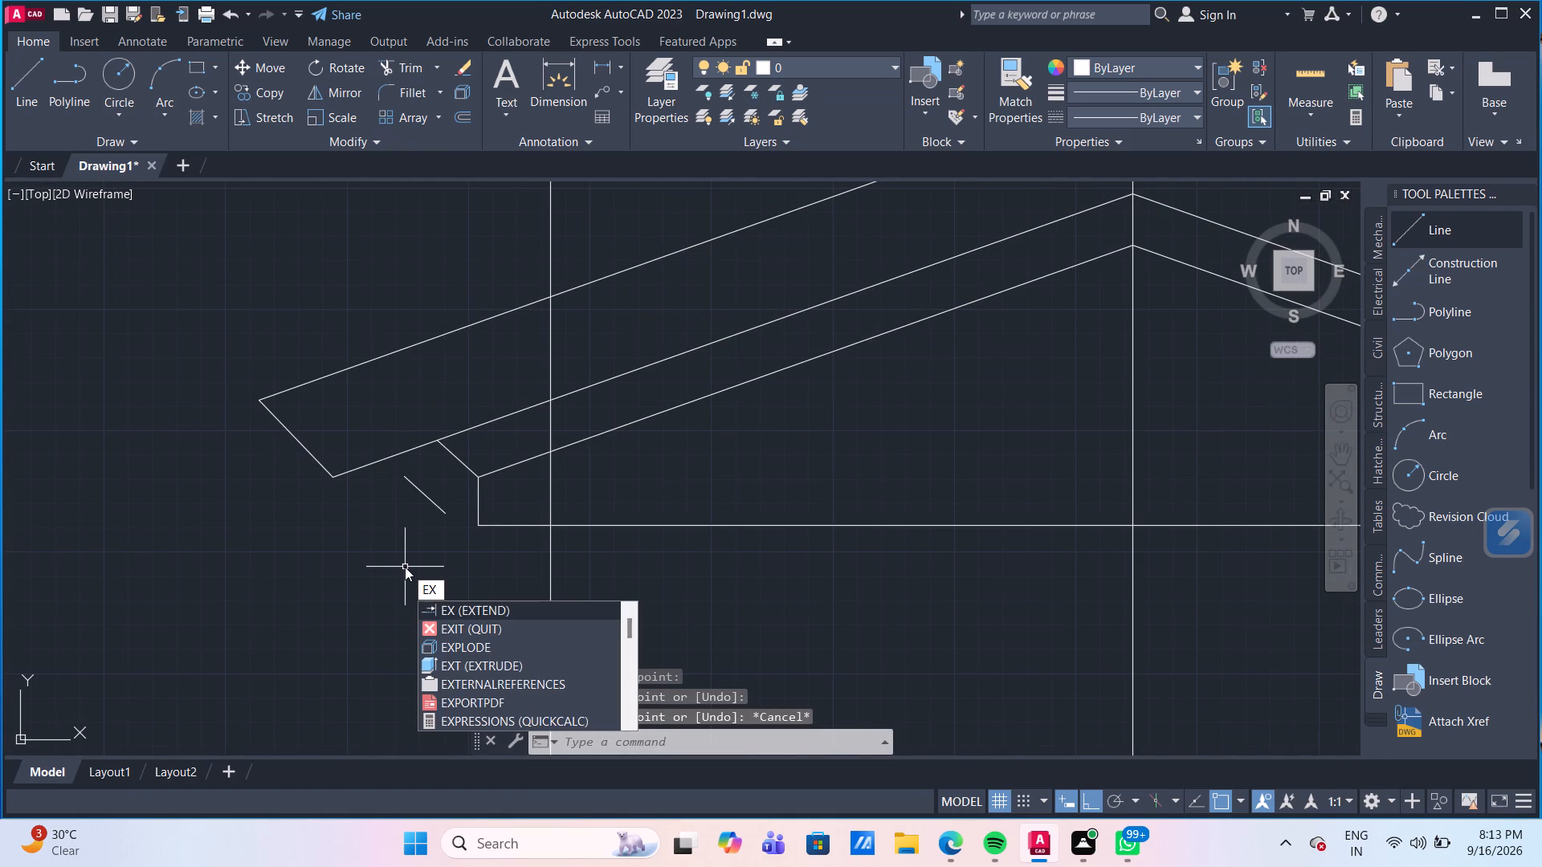
key("Return")
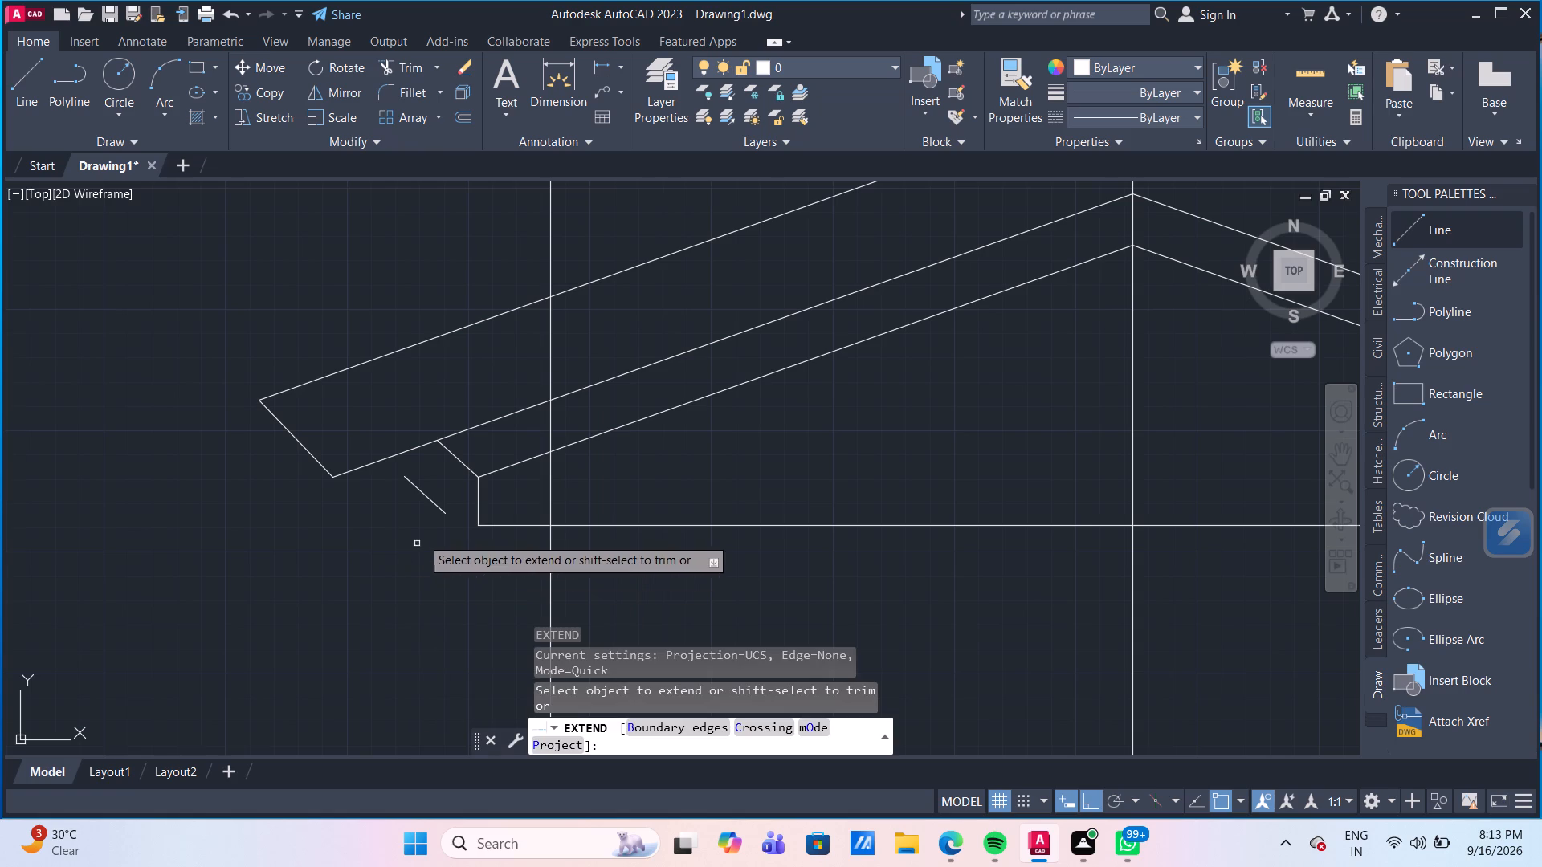
left_click(495, 473)
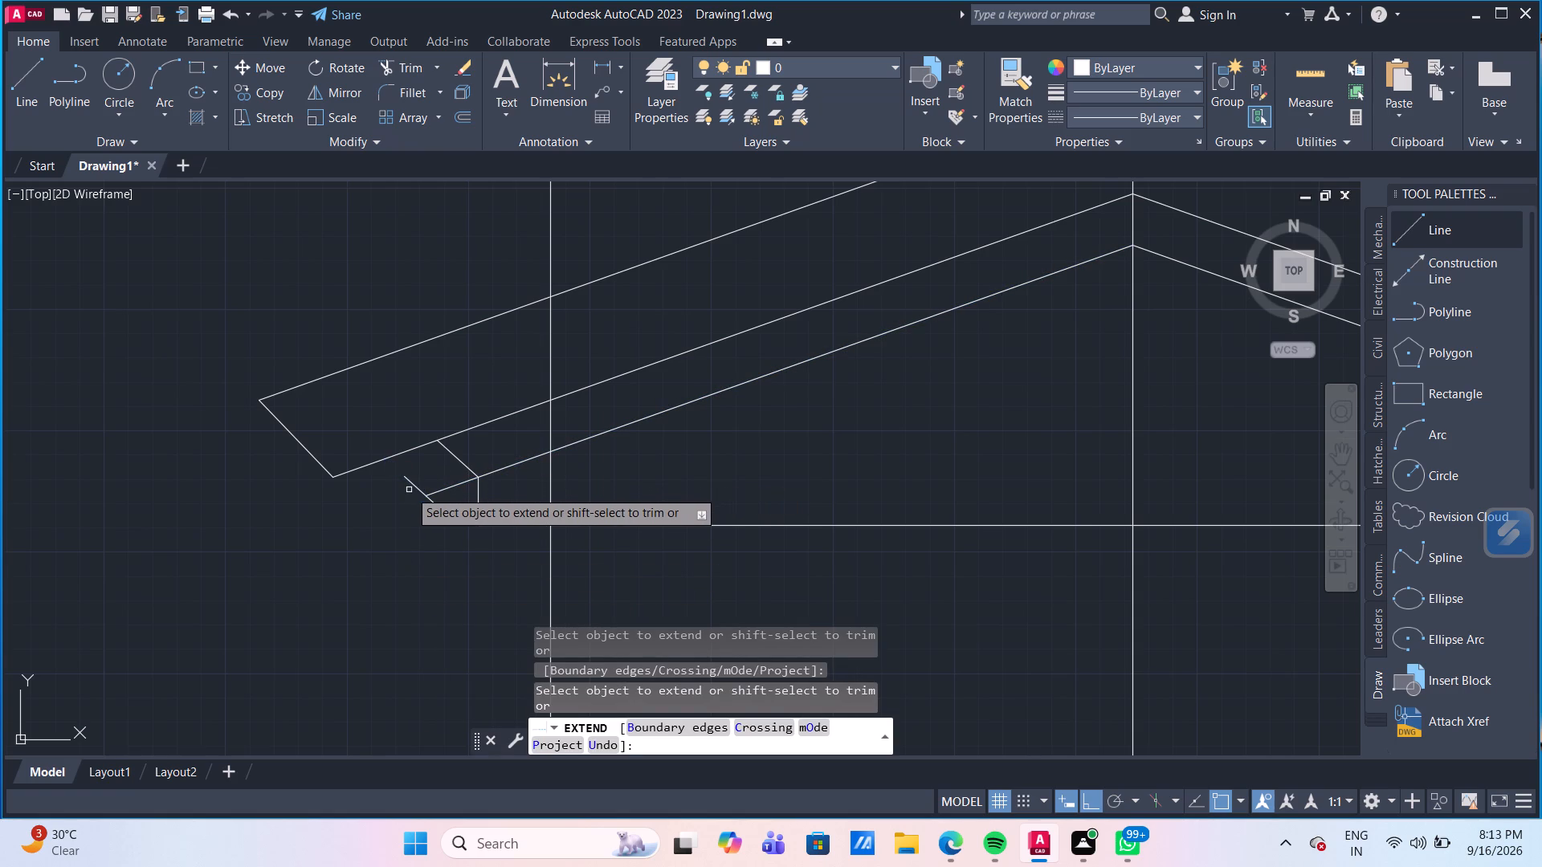
left_click(418, 489)
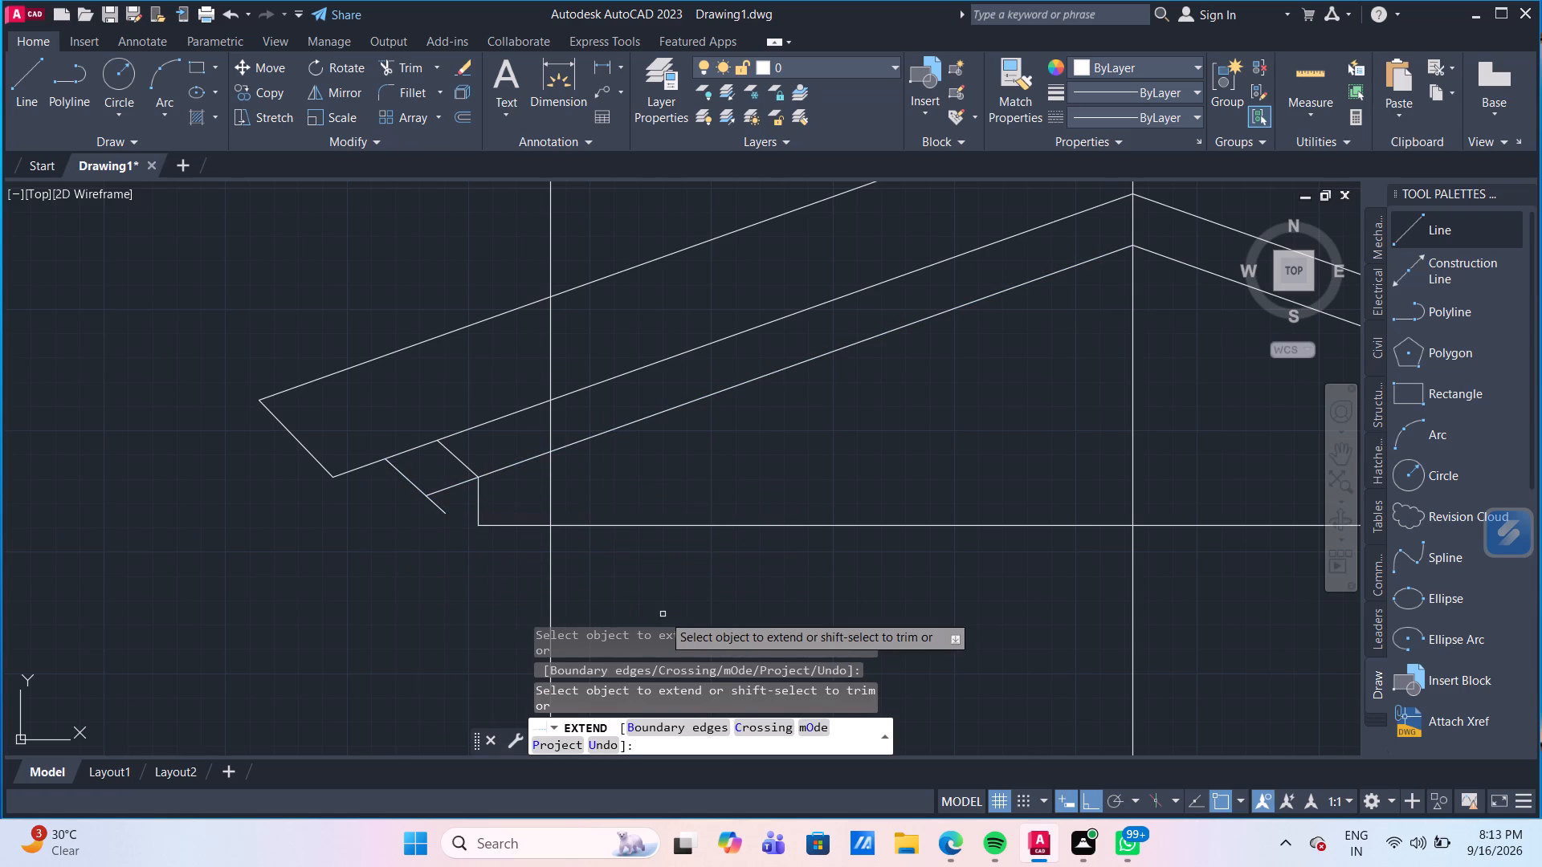
scroll(663, 614, "down", 4)
scroll(834, 609, "up", 3)
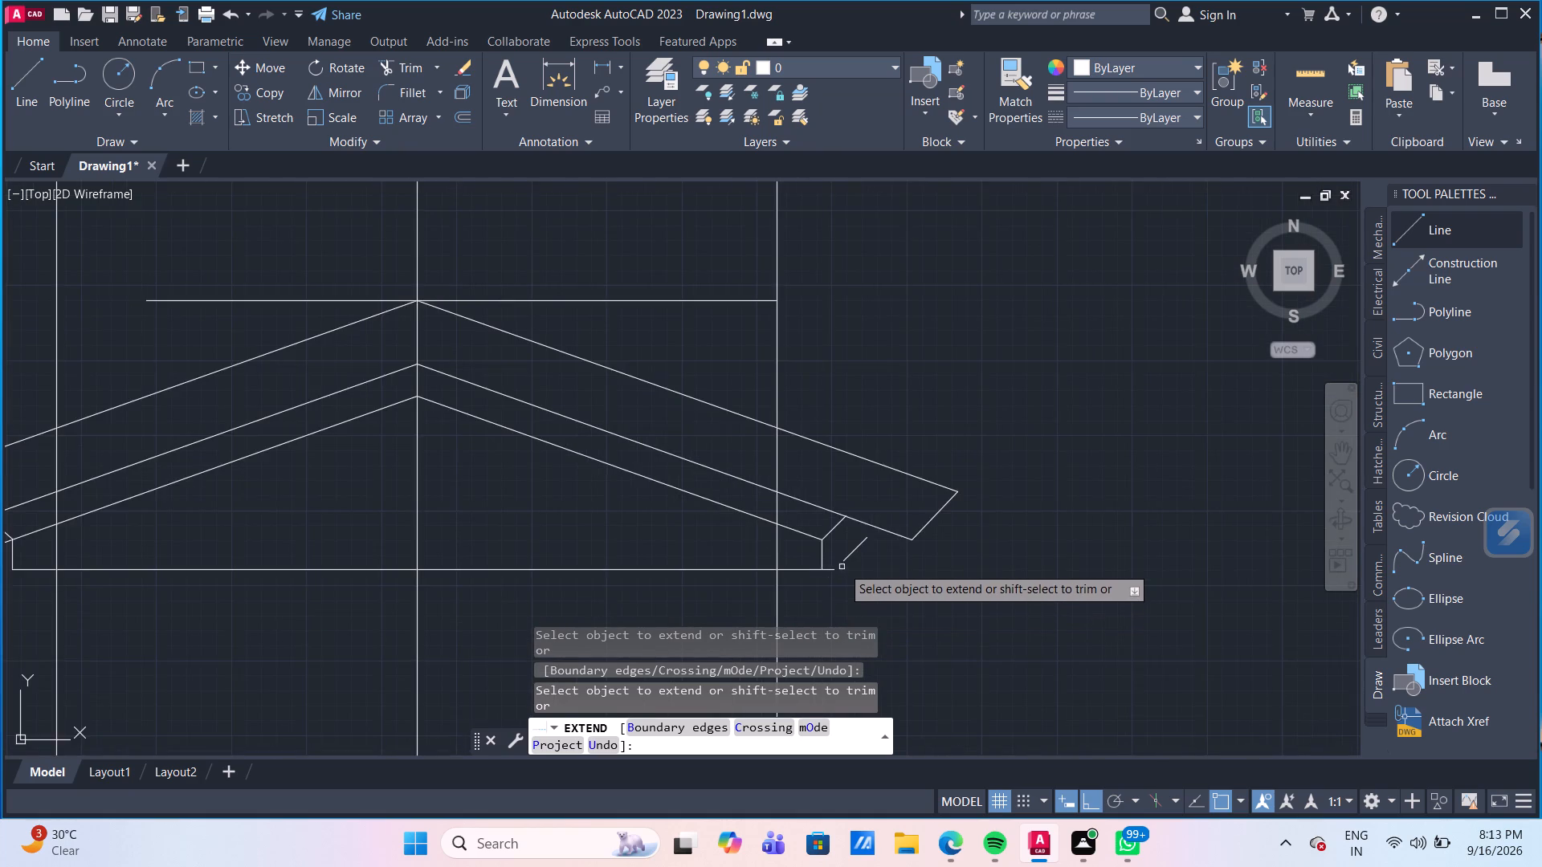
scroll(842, 566, "up", 2)
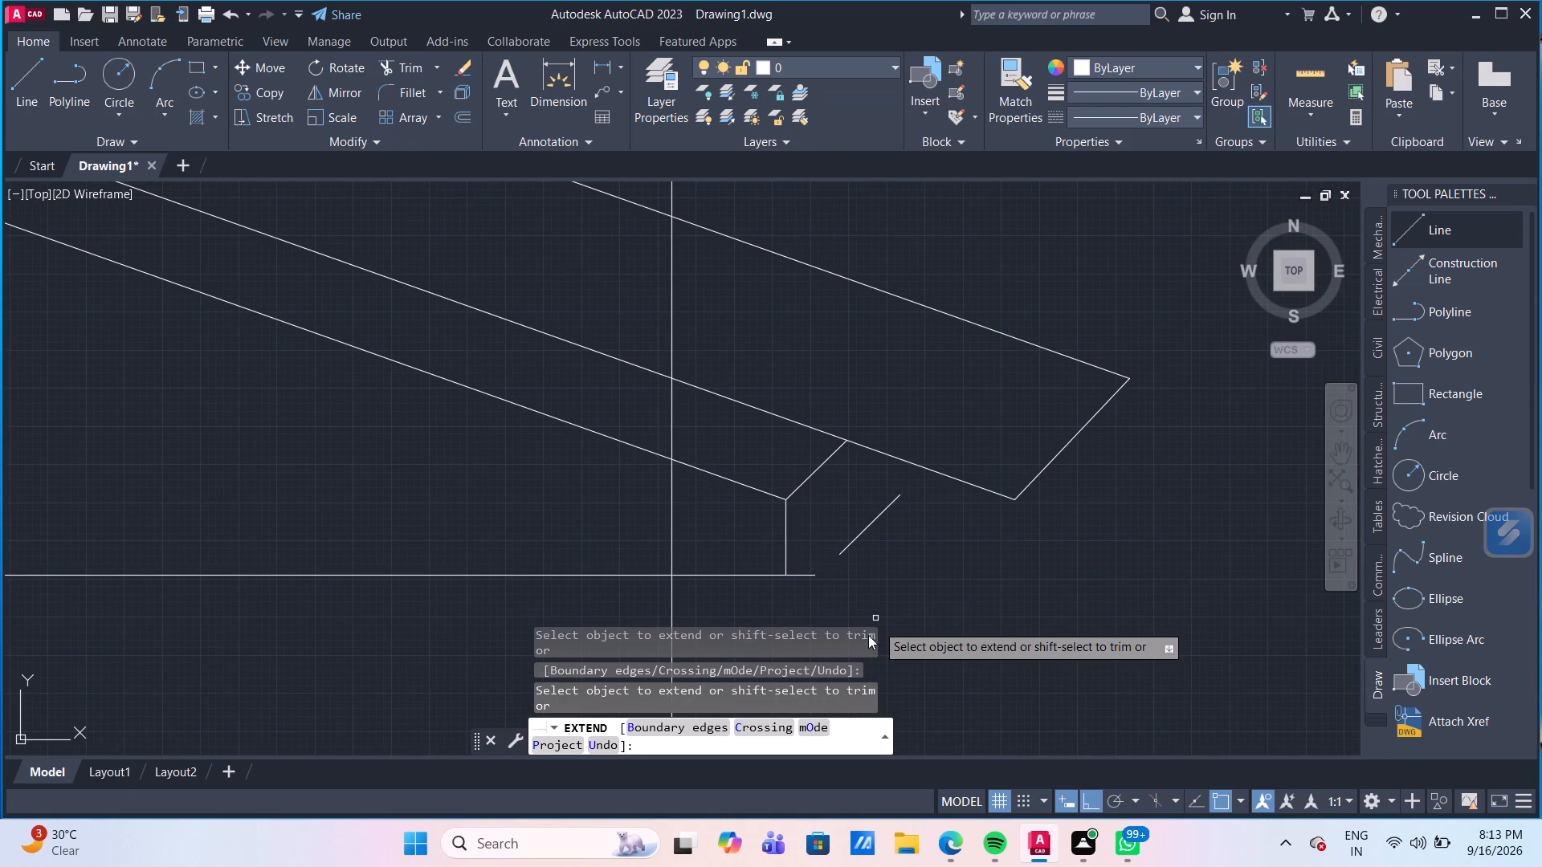
left_click(741, 483)
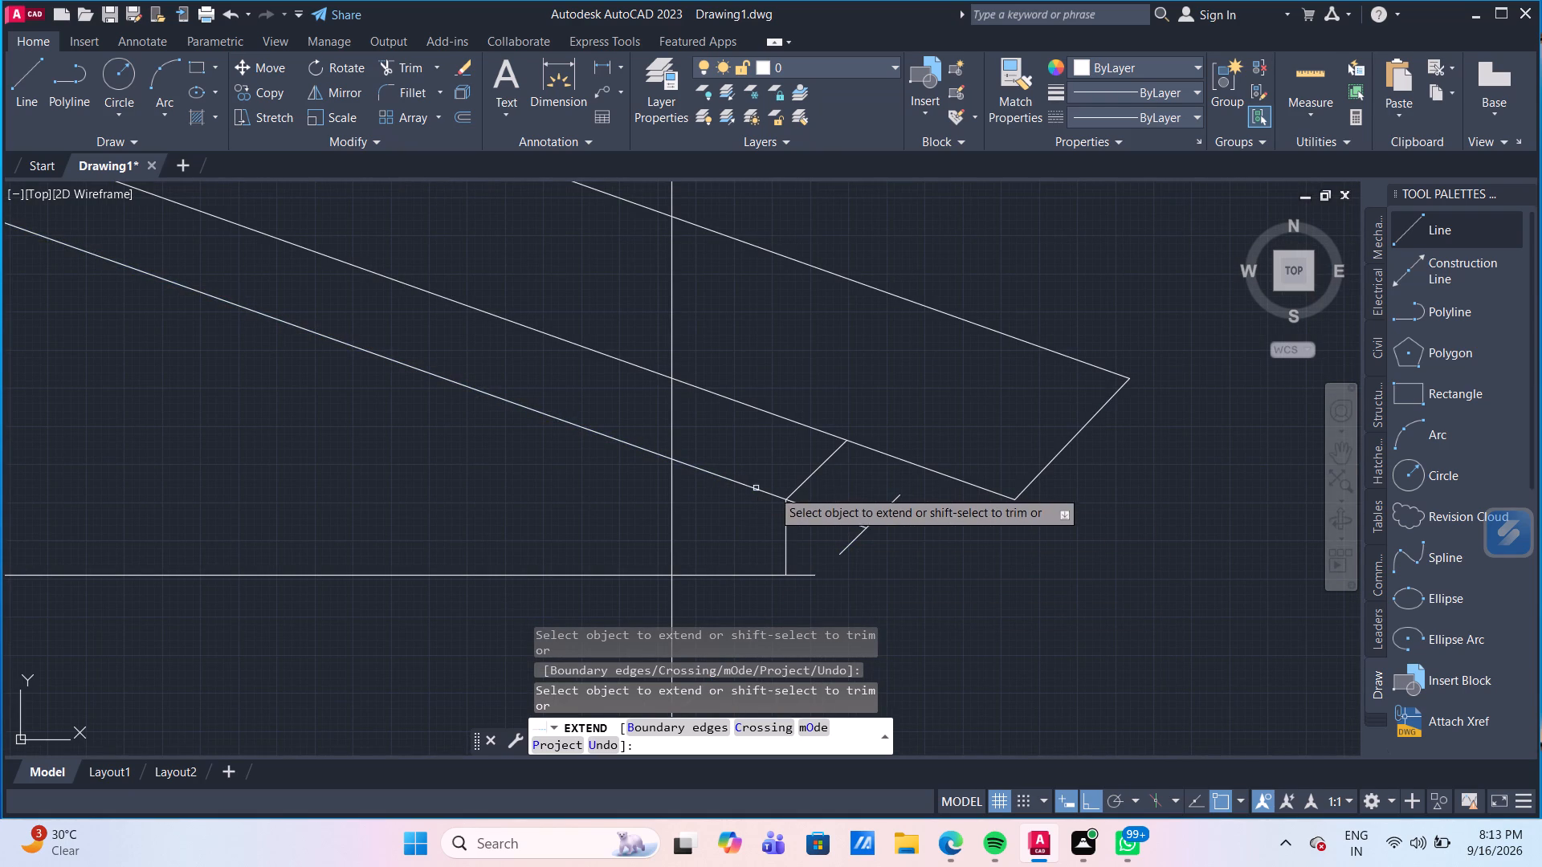
left_click(892, 507)
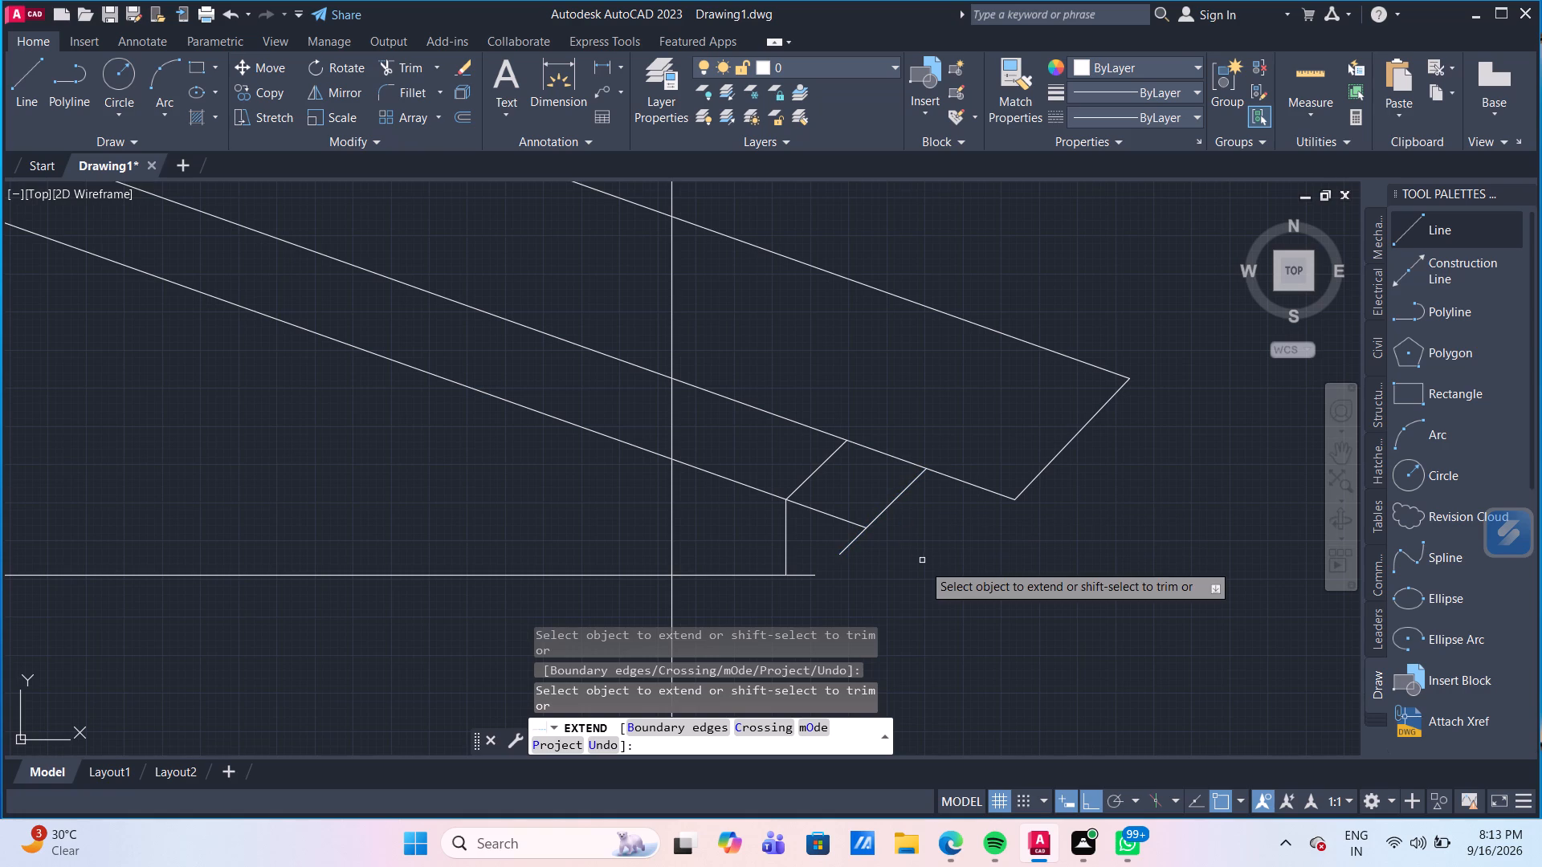
key("Escape")
Trim the right eaves: the diagonal's and horizontal line's overhangs, the original inner diagonal, and the wall line inside the roof layers.
type("TR")
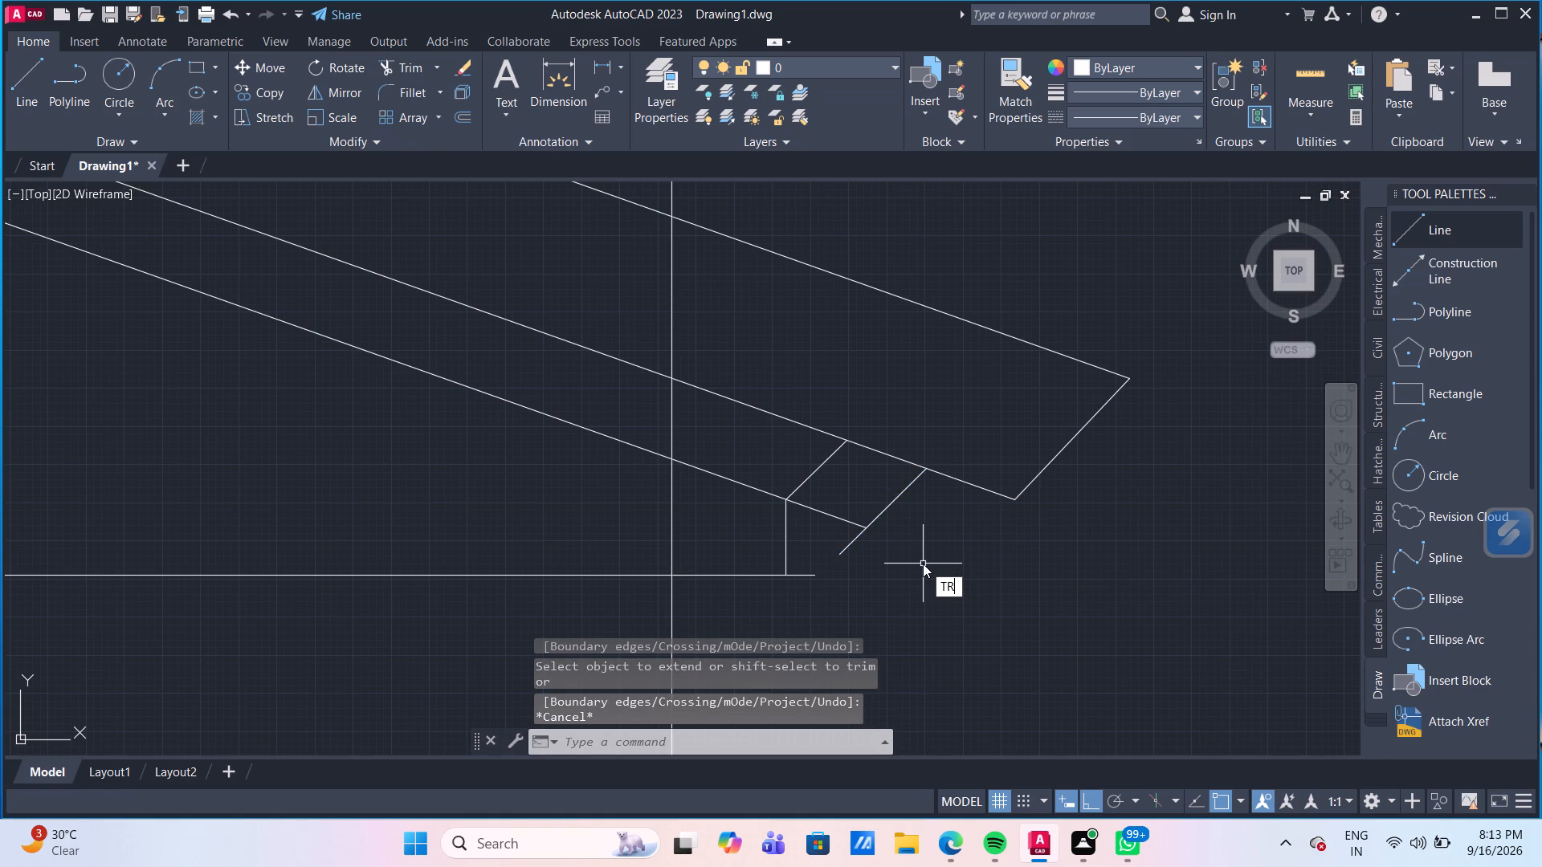
key("Return")
left_click(852, 543)
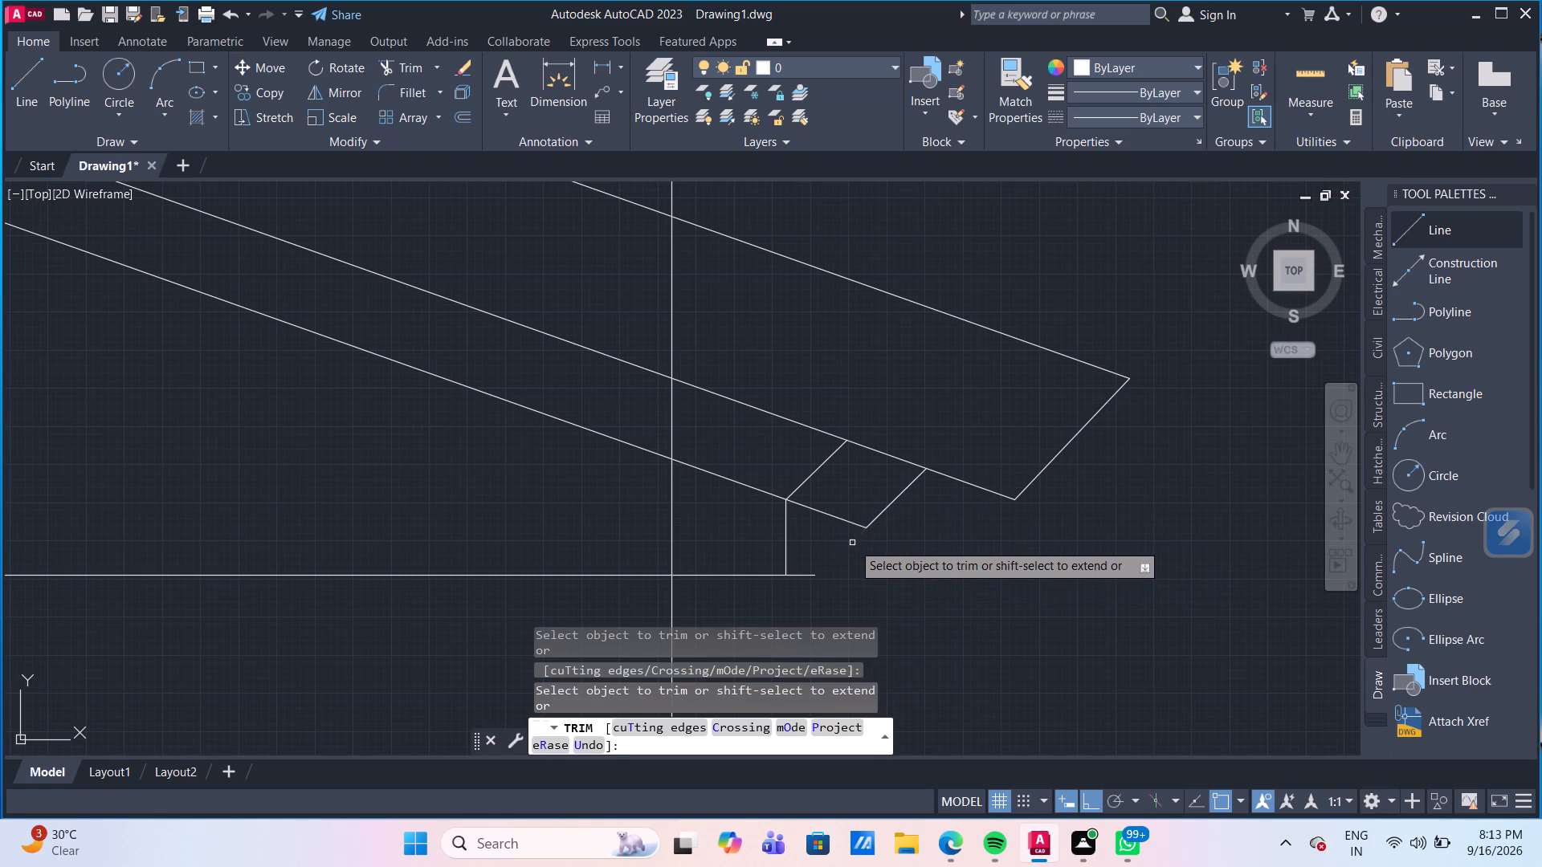
left_click(810, 574)
left_click(824, 466)
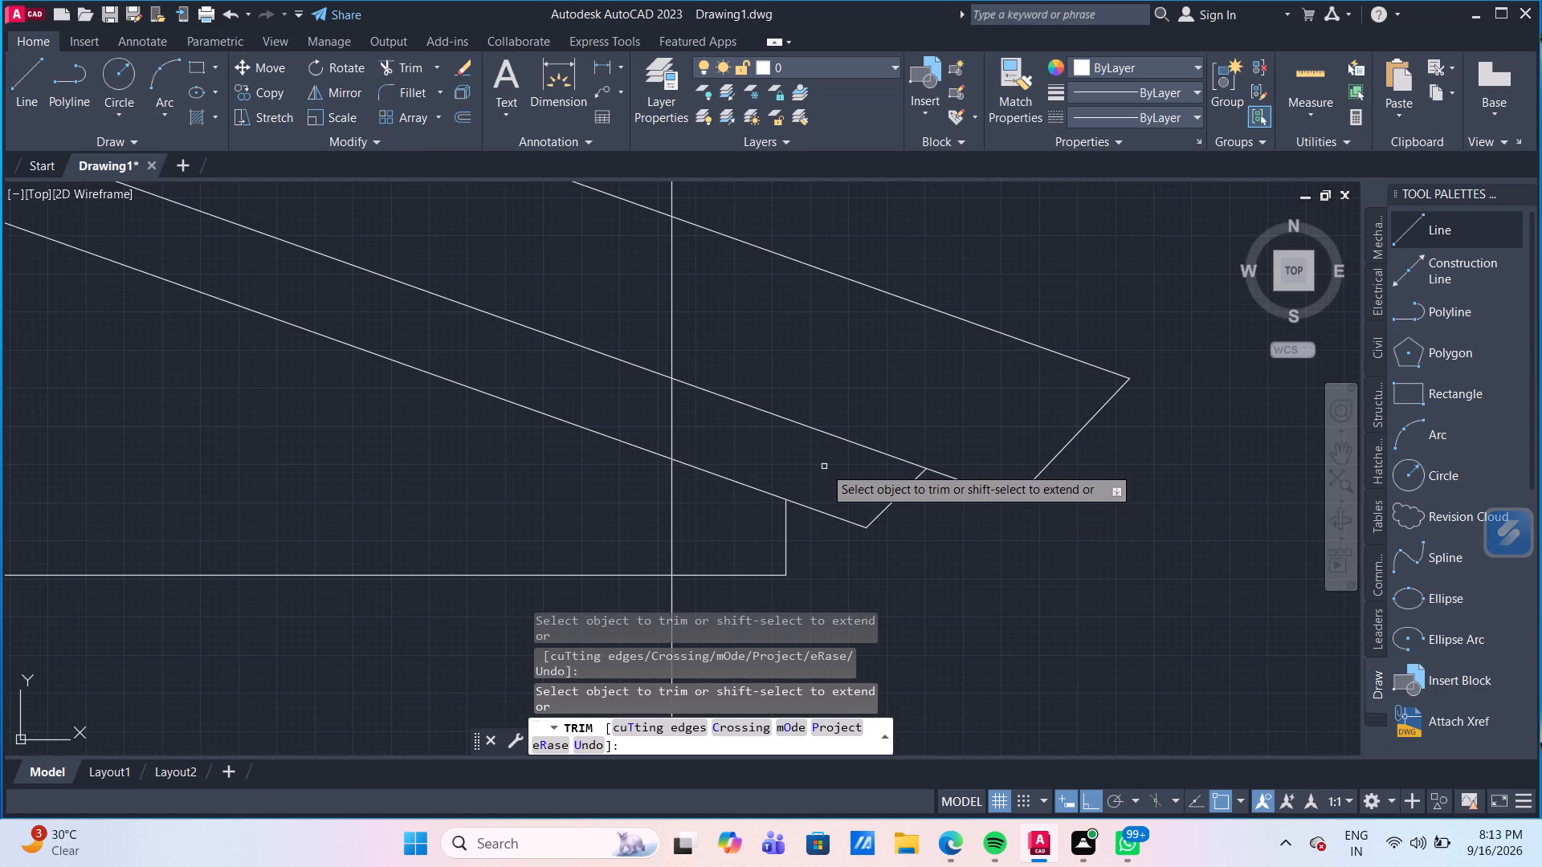
scroll(824, 466, "down", 2)
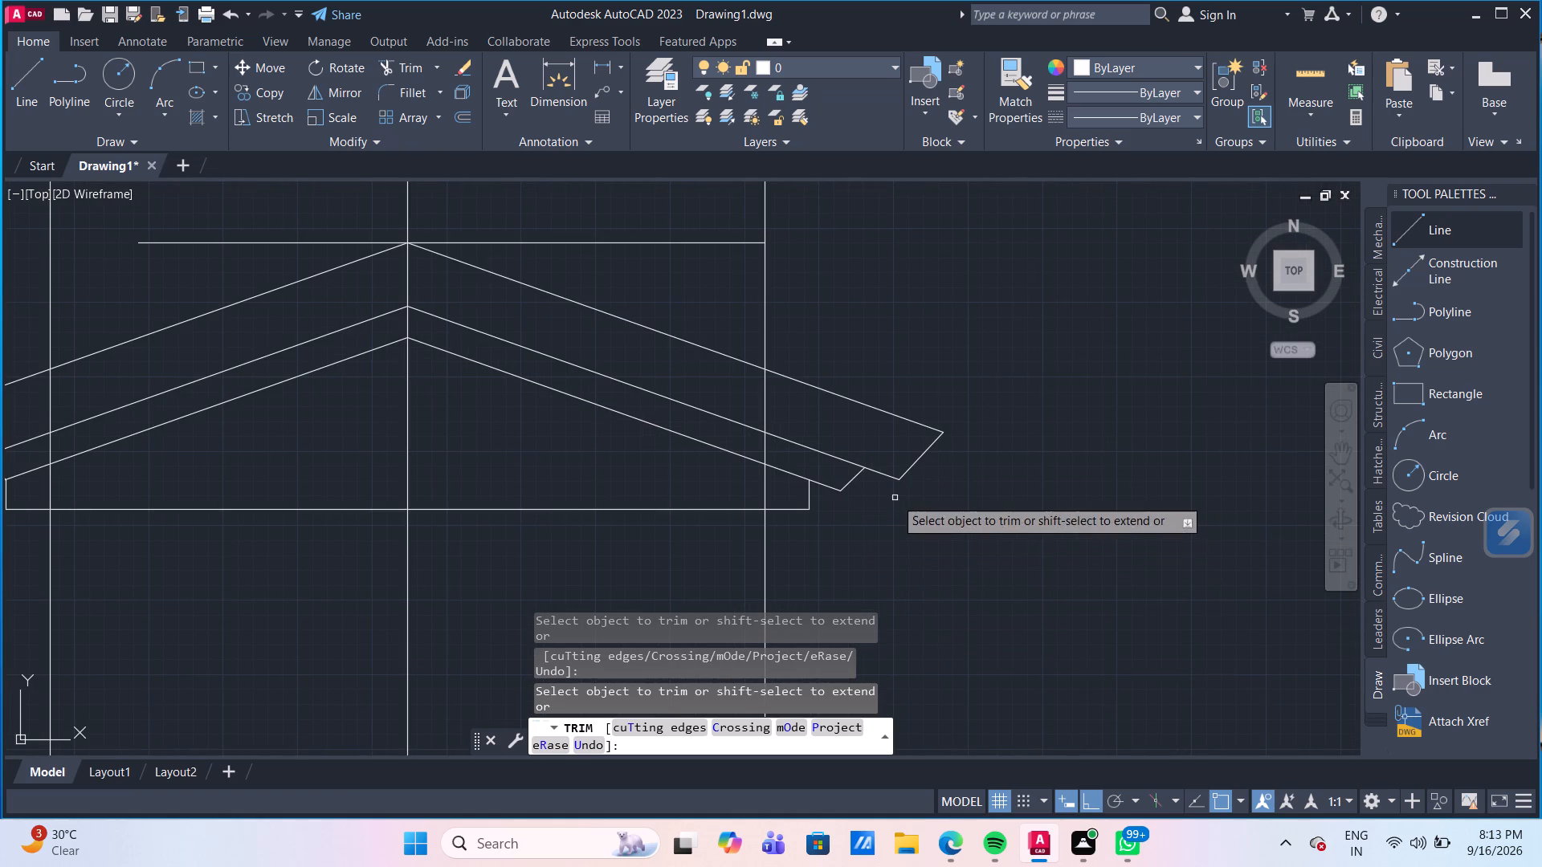
left_click(765, 387)
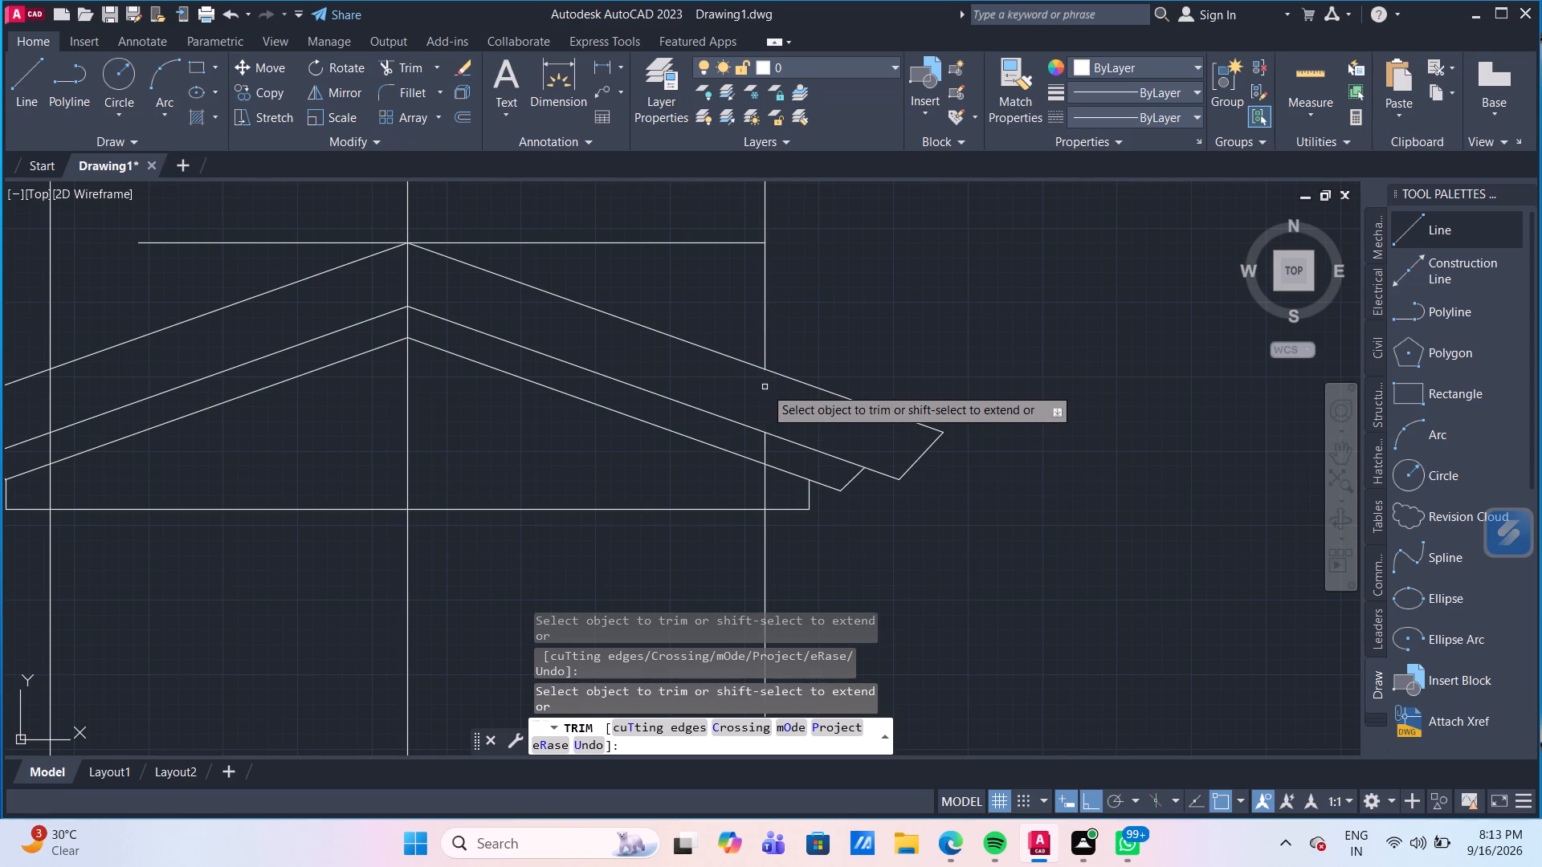
left_click(765, 448)
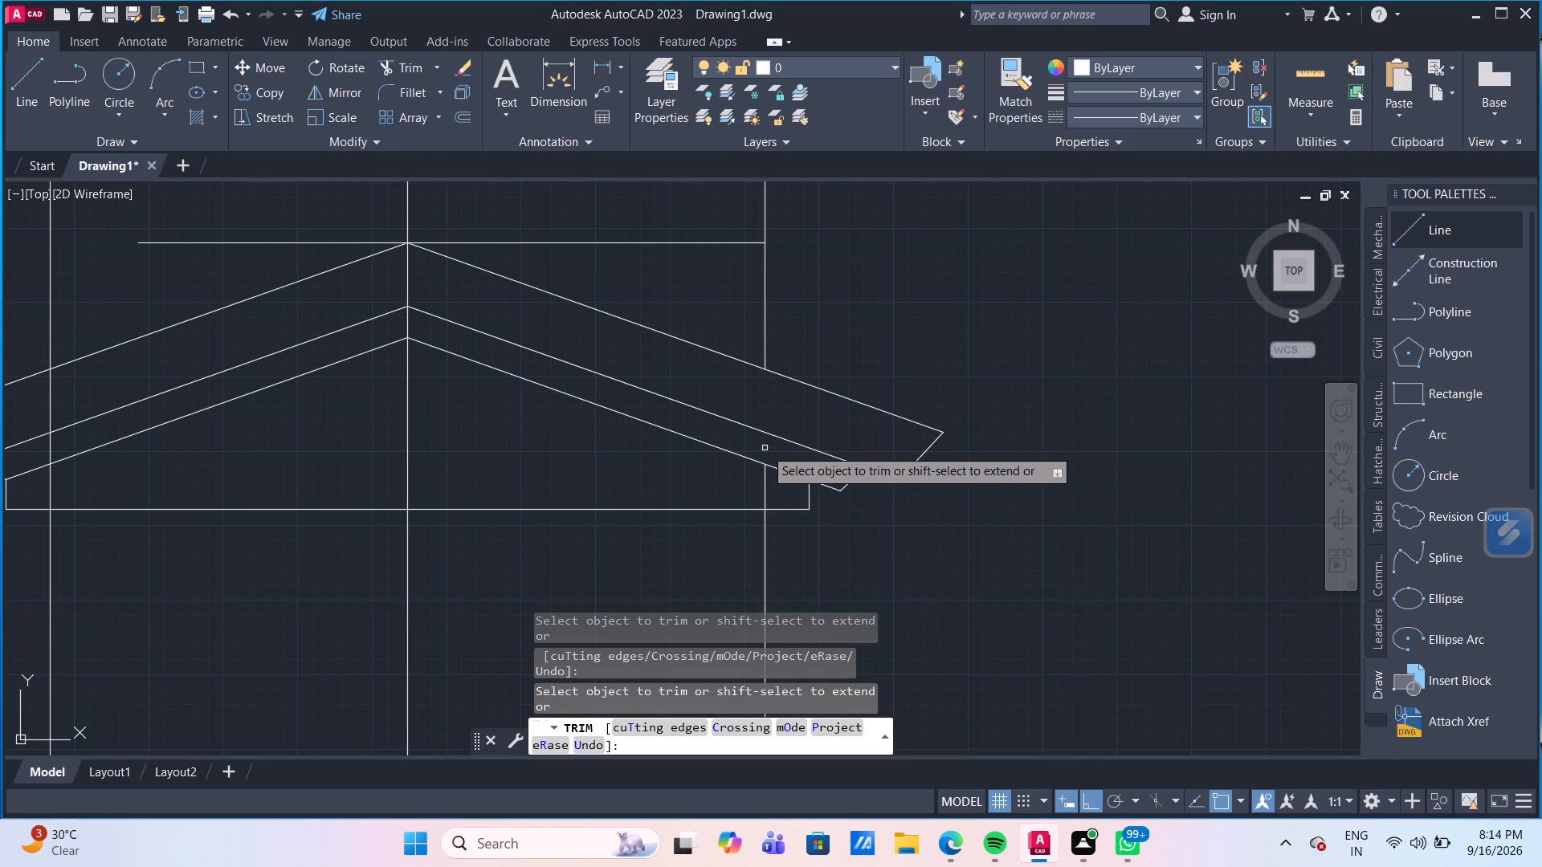
Trim the left eaves: the original inner diagonal, the offset diagonal's overhang, and the wall line inside the roof layers.
scroll(644, 465, "down", 3)
scroll(520, 466, "up", 3)
scroll(423, 480, "up", 2)
middle_click_drag(423, 480, 553, 499)
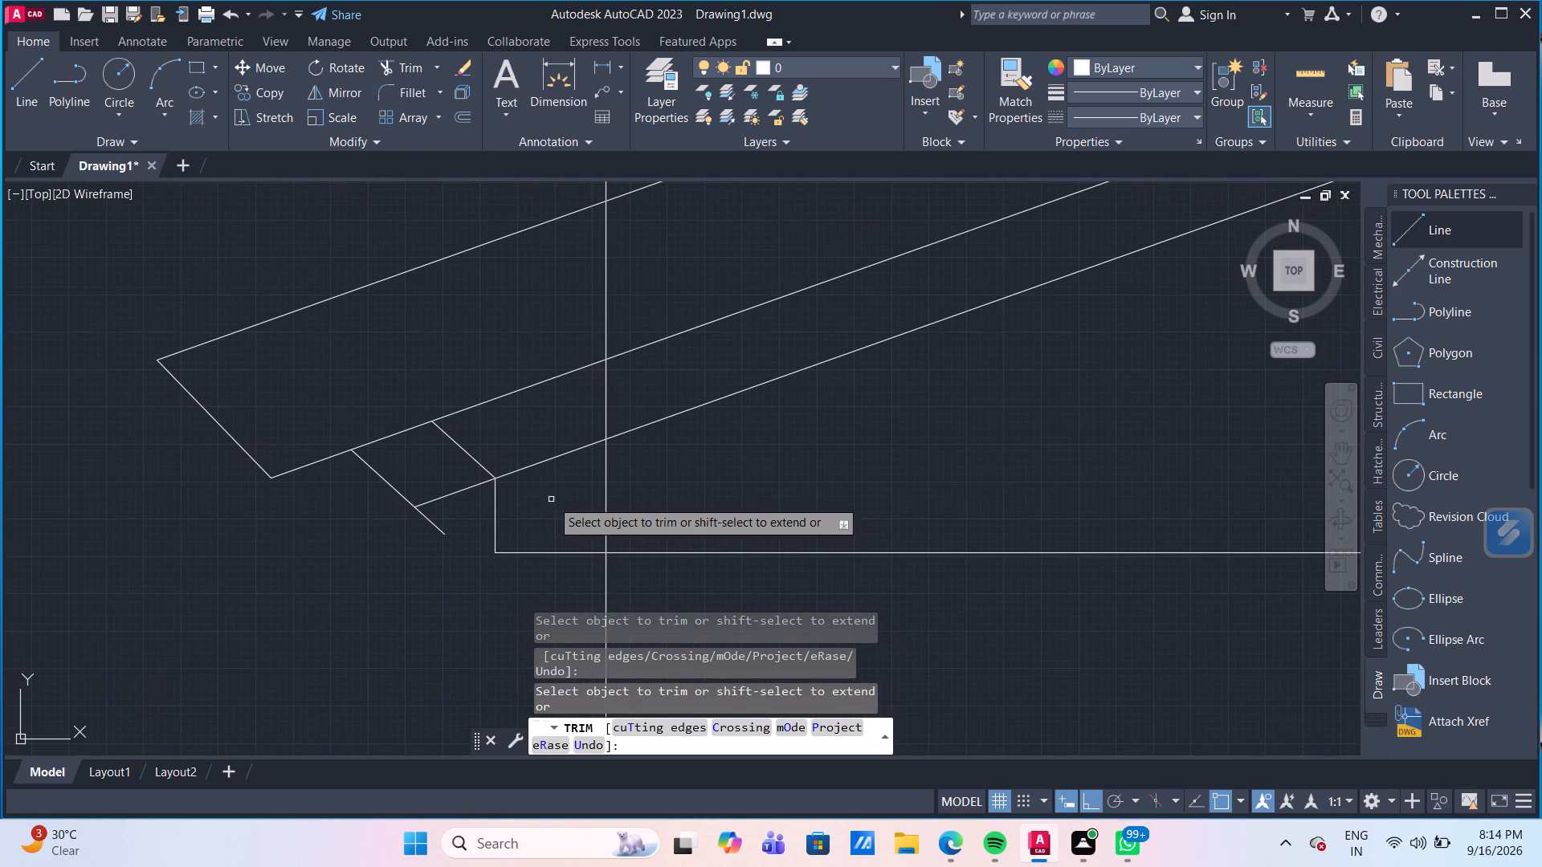
left_click(468, 455)
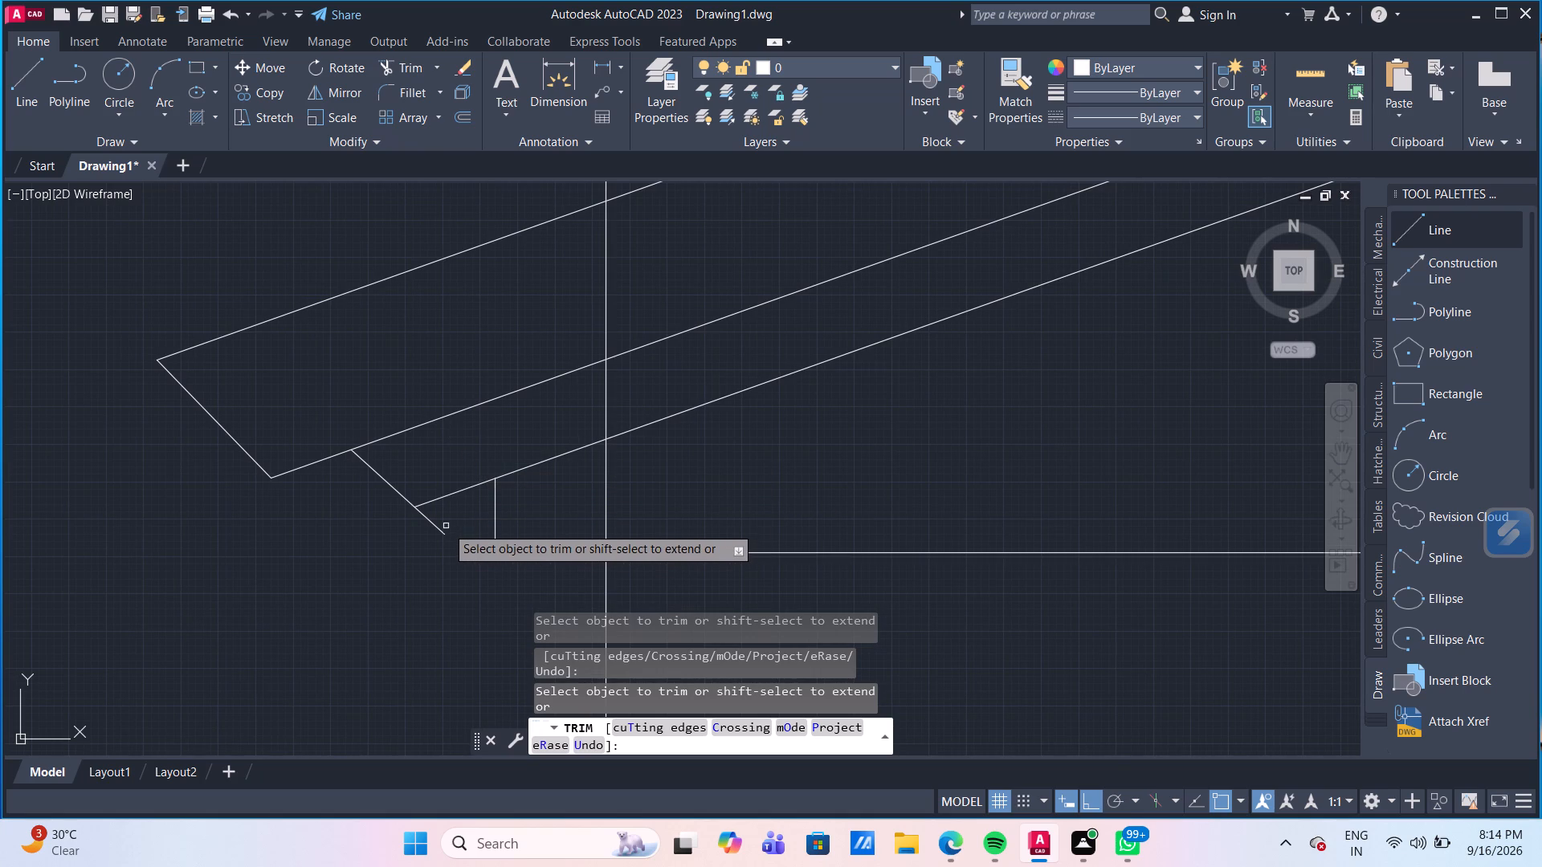
left_click(434, 530)
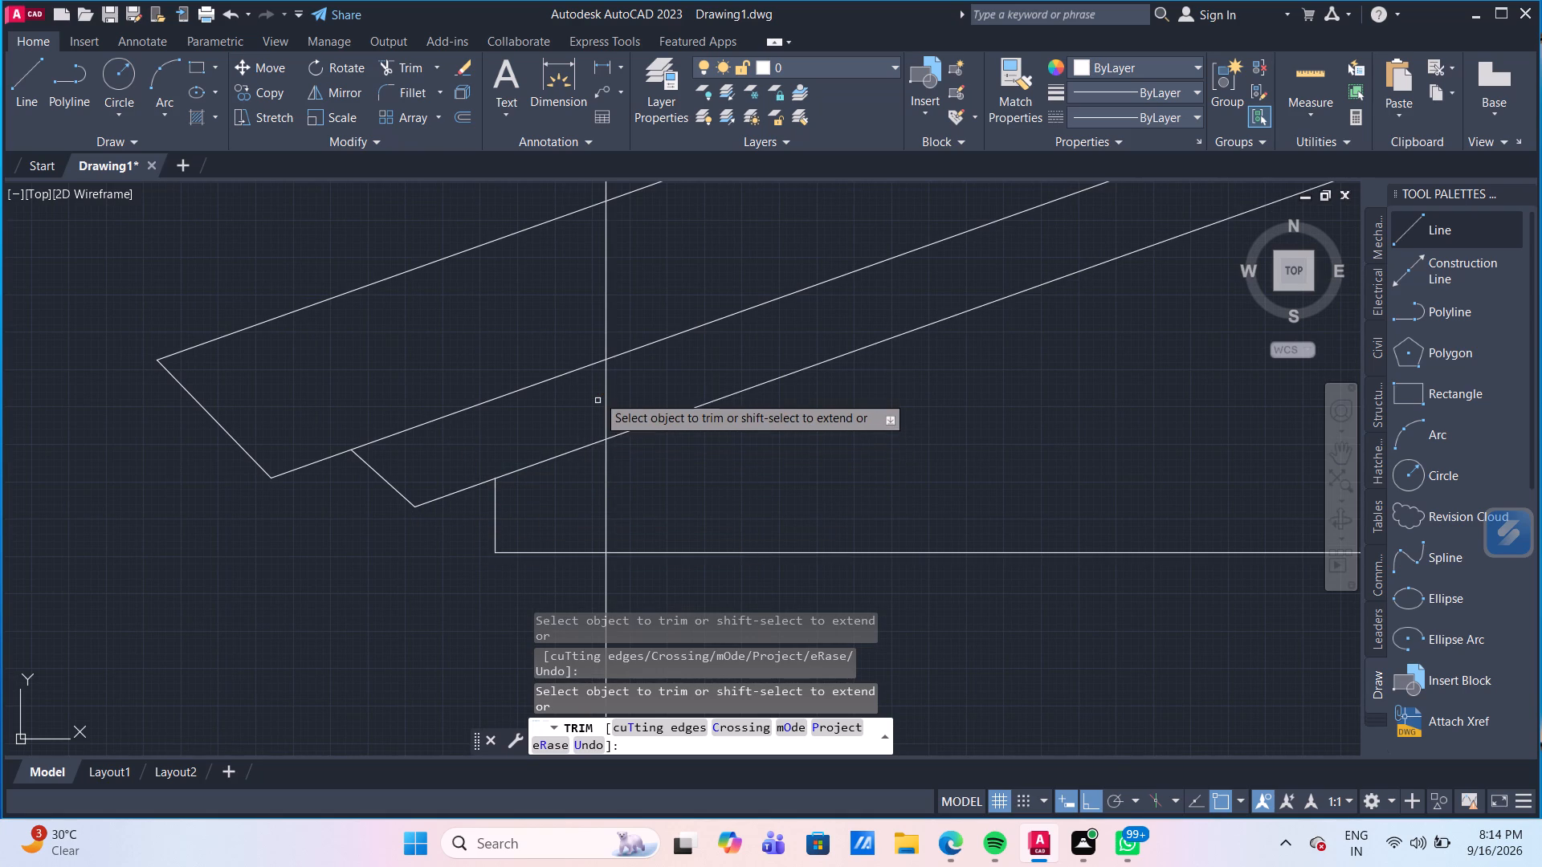
left_click(606, 393)
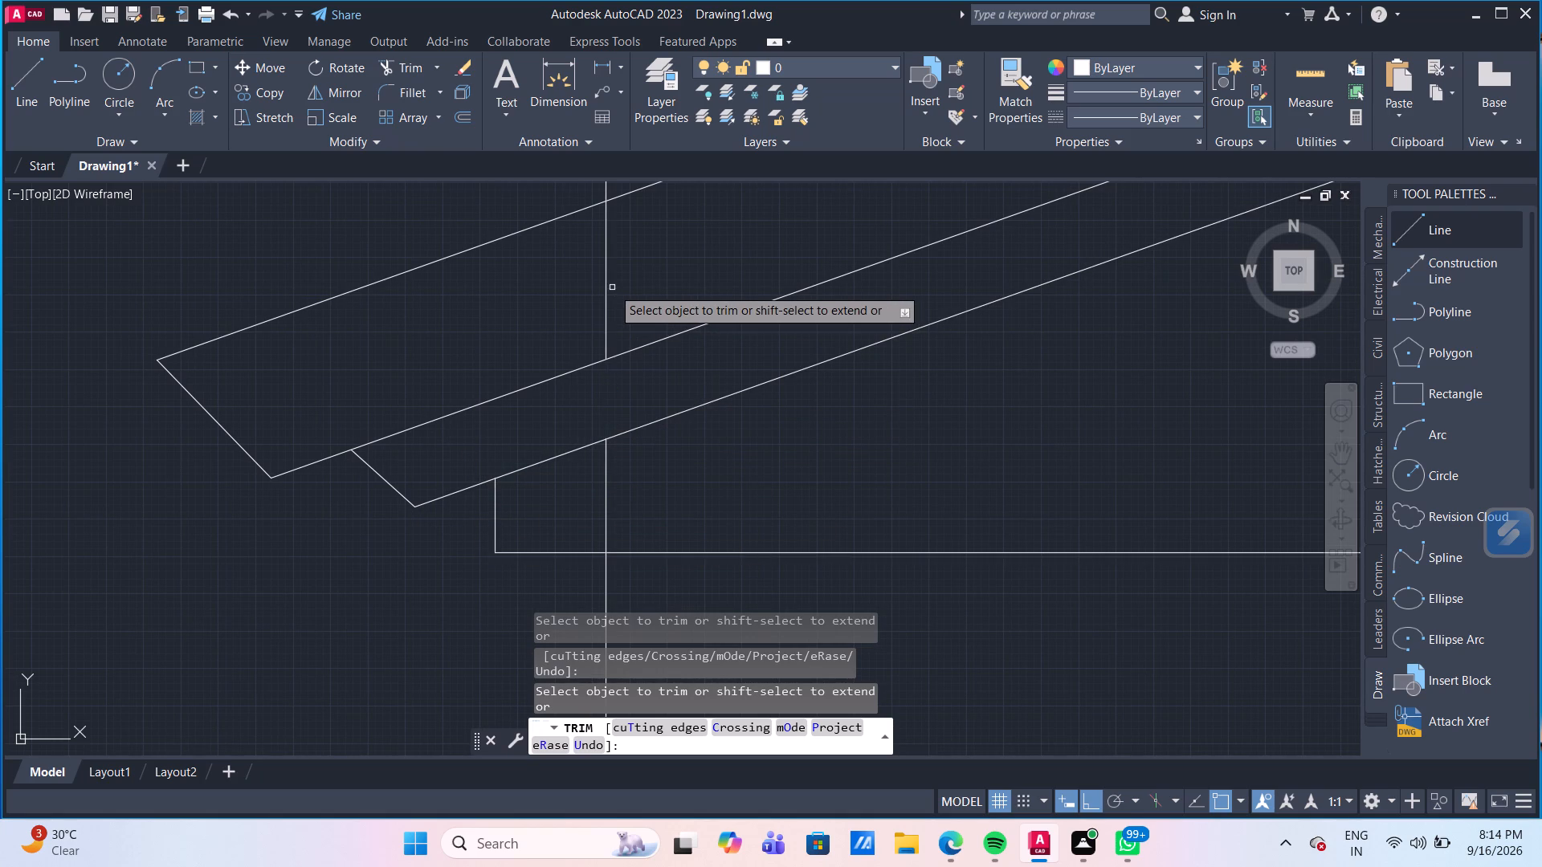
left_click(604, 282)
scroll(1294, 451, "down", 1)
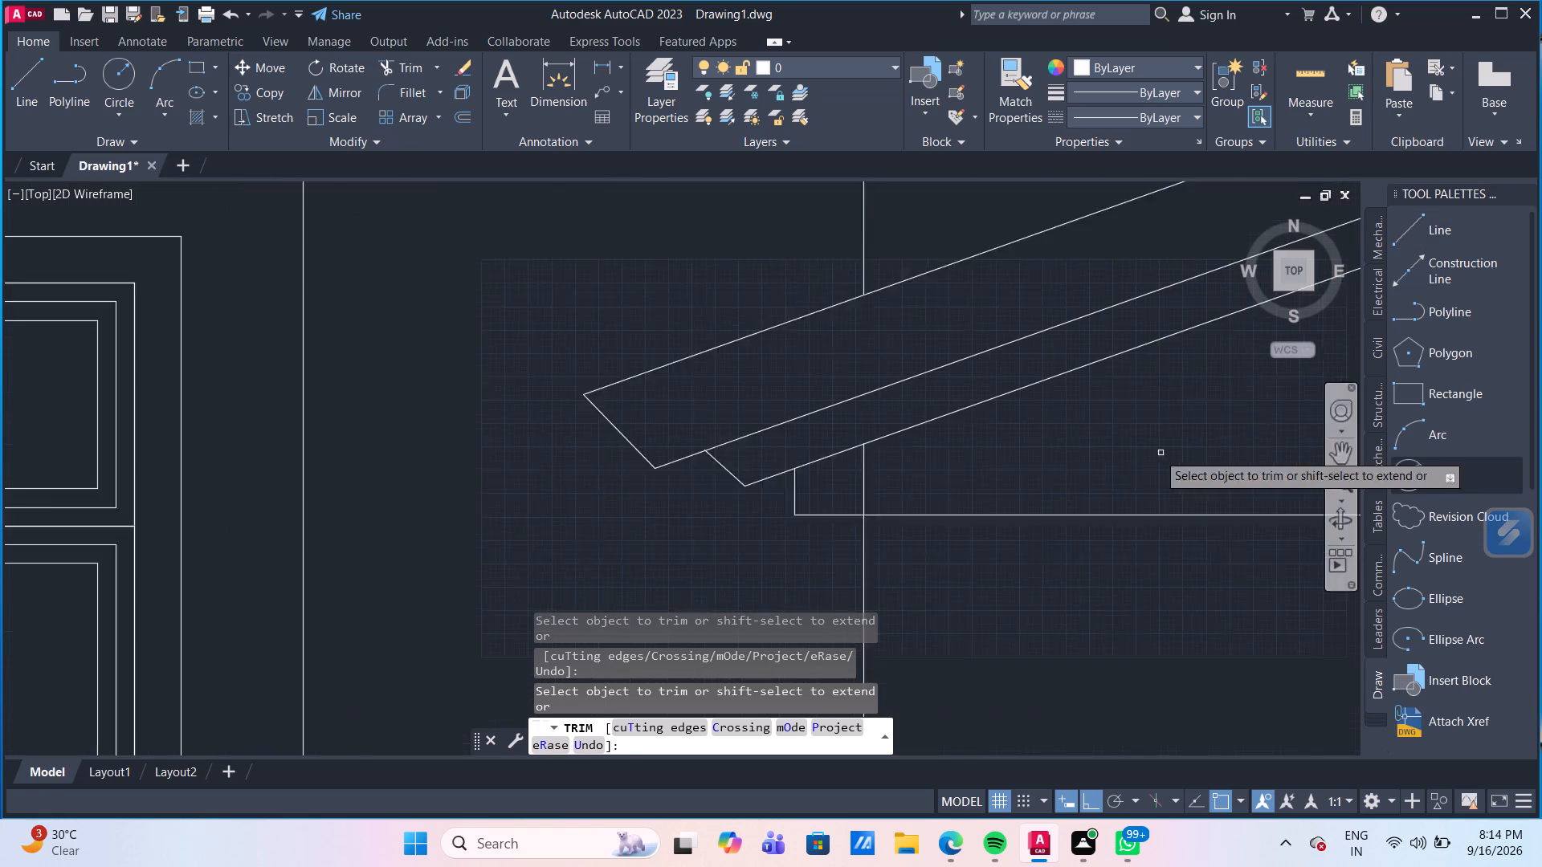
scroll(1143, 447, "down", 1)
scroll(1081, 545, "down", 2)
middle_click_drag(1083, 565, 630, 523)
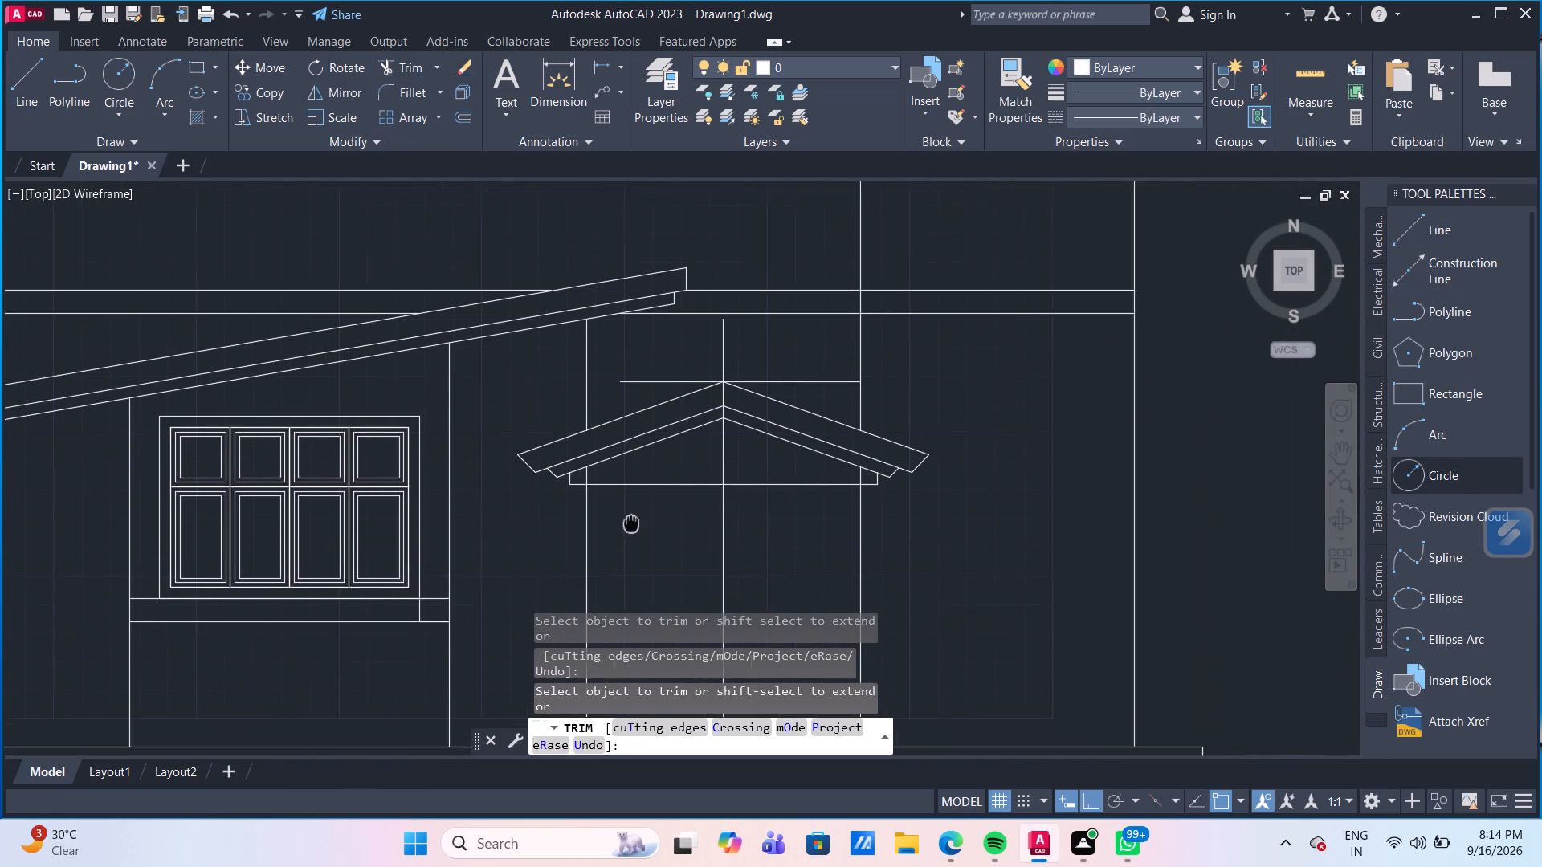
middle_click_drag(630, 523, 532, 517)
key("Escape")
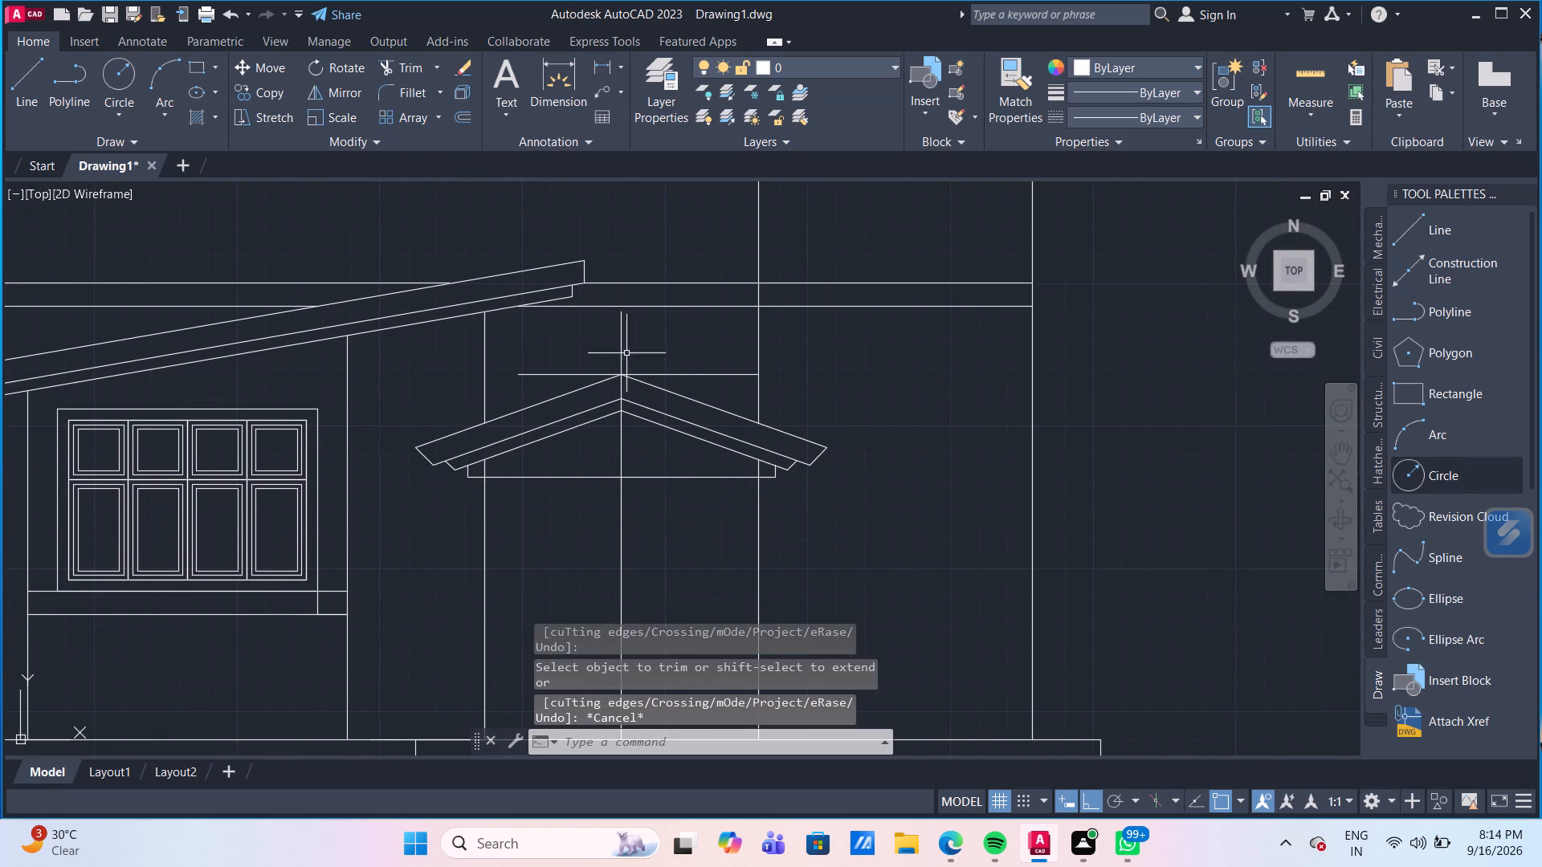
Delete the short horizontal reference line passing through the gable's apex.
left_click(622, 344)
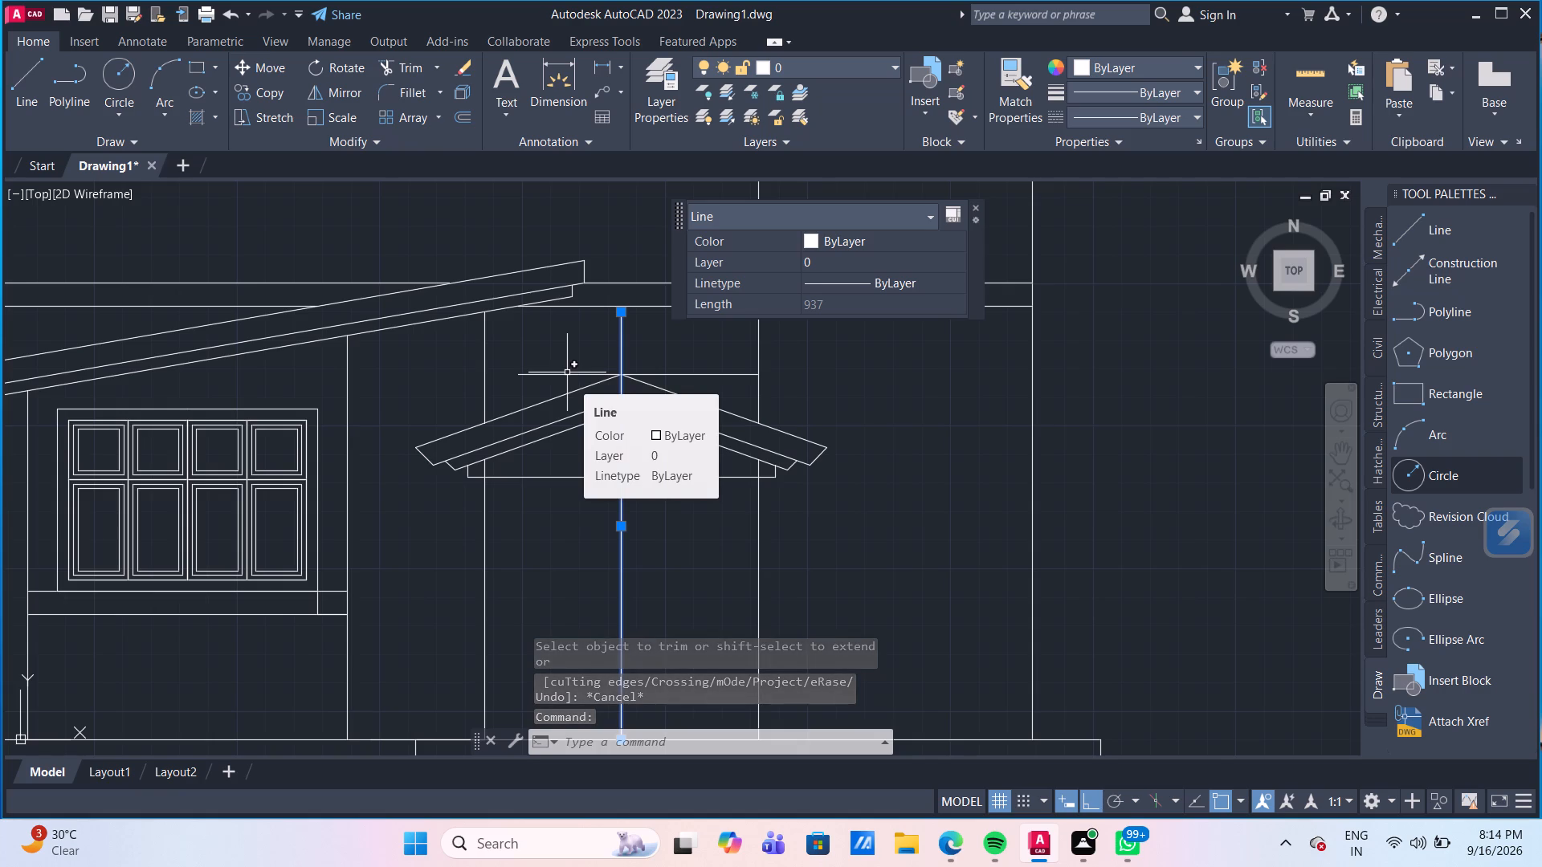
left_click(560, 374)
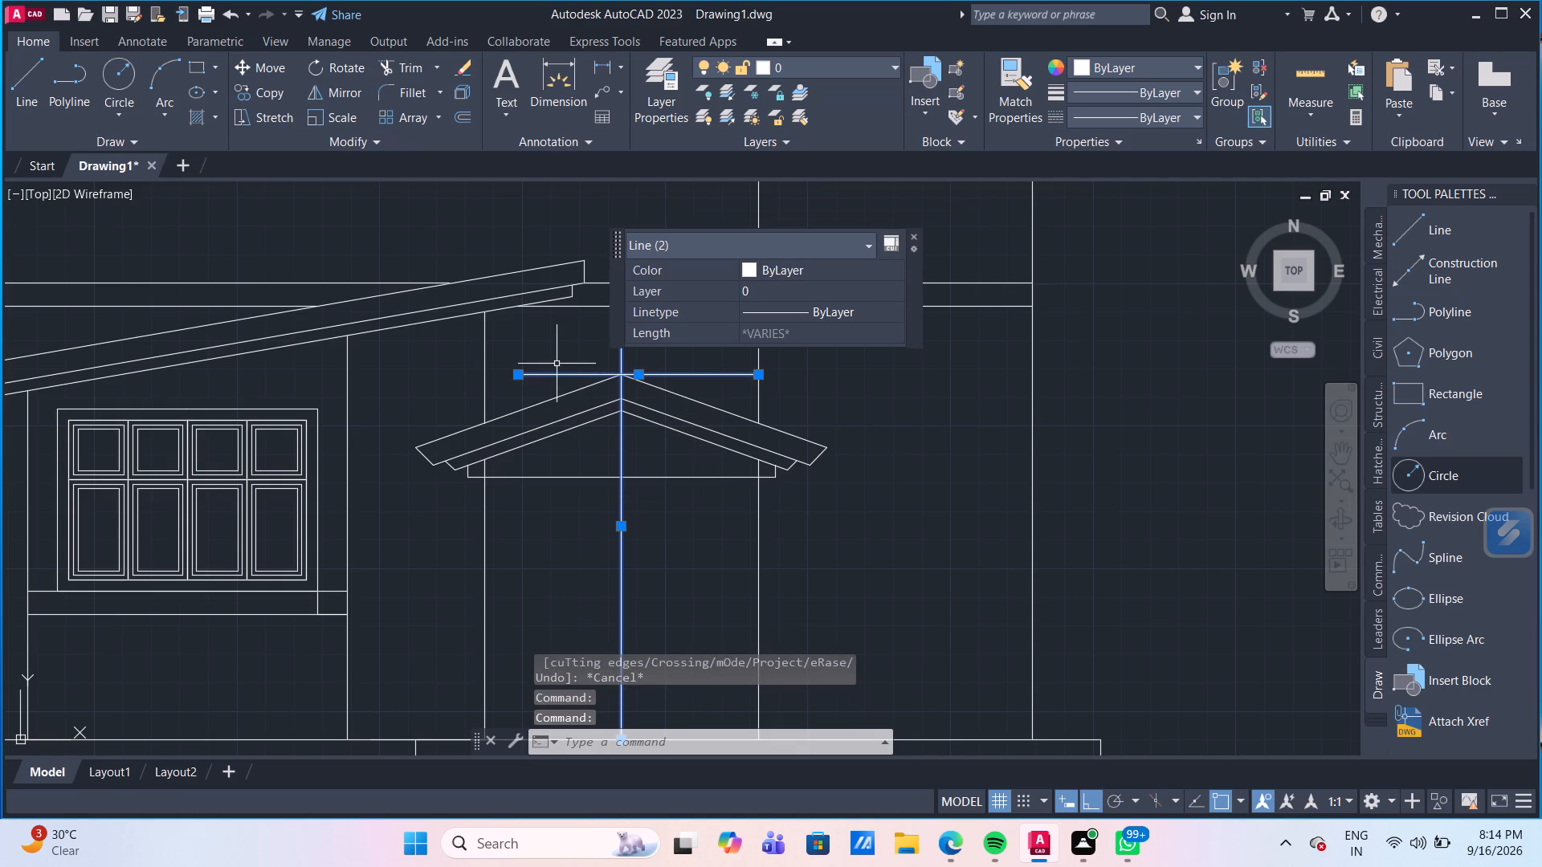
key("Escape")
left_click(555, 374)
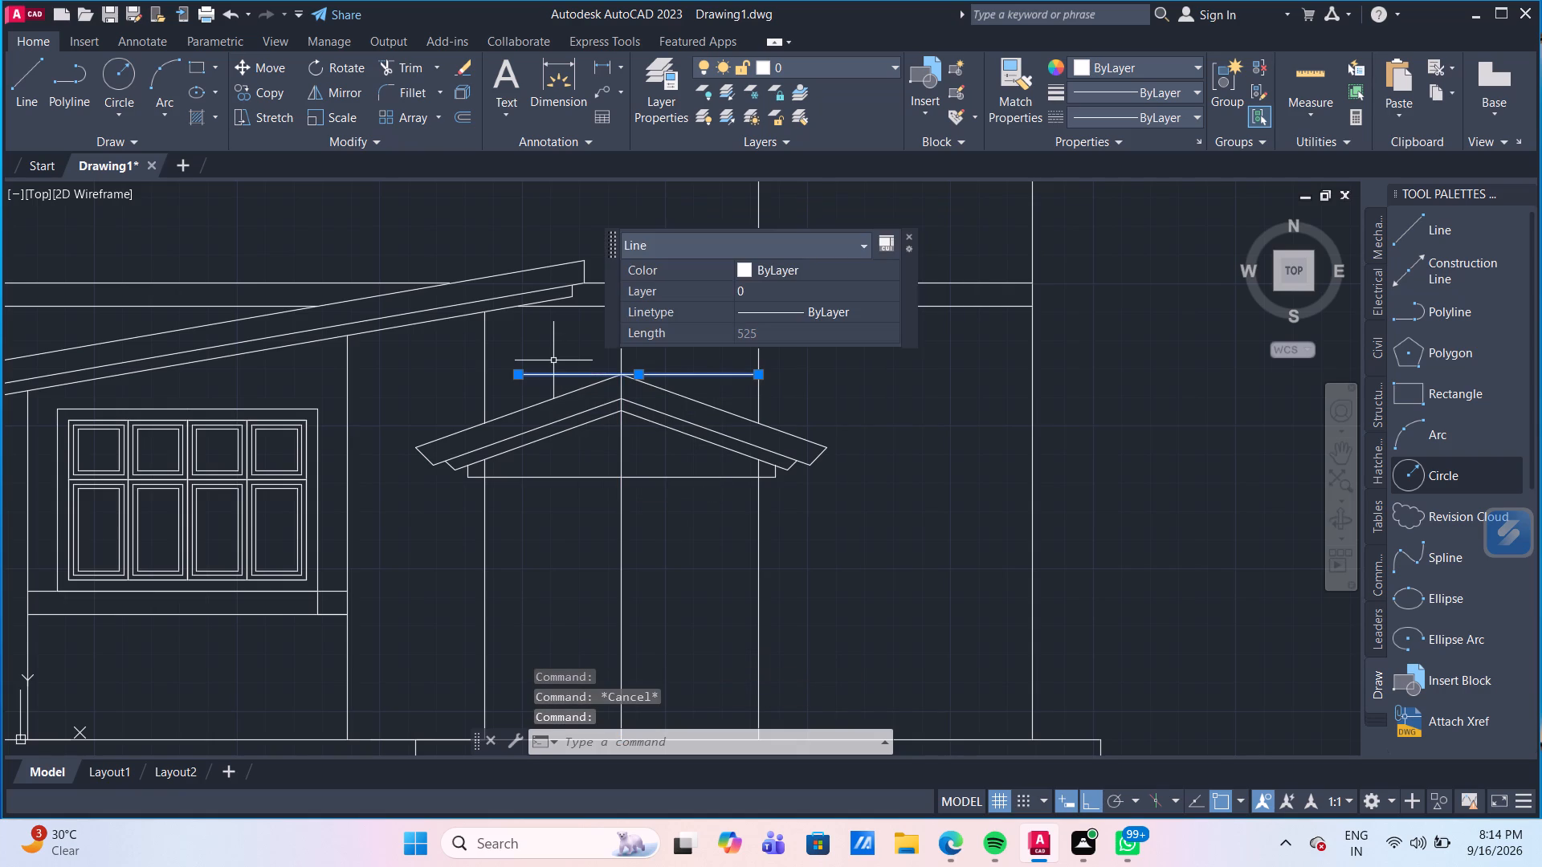
key("Delete")
Quick-measure the upper-floor bay's half width and height beneath the gable.
scroll(553, 360, "down", 3)
scroll(650, 408, "up", 1)
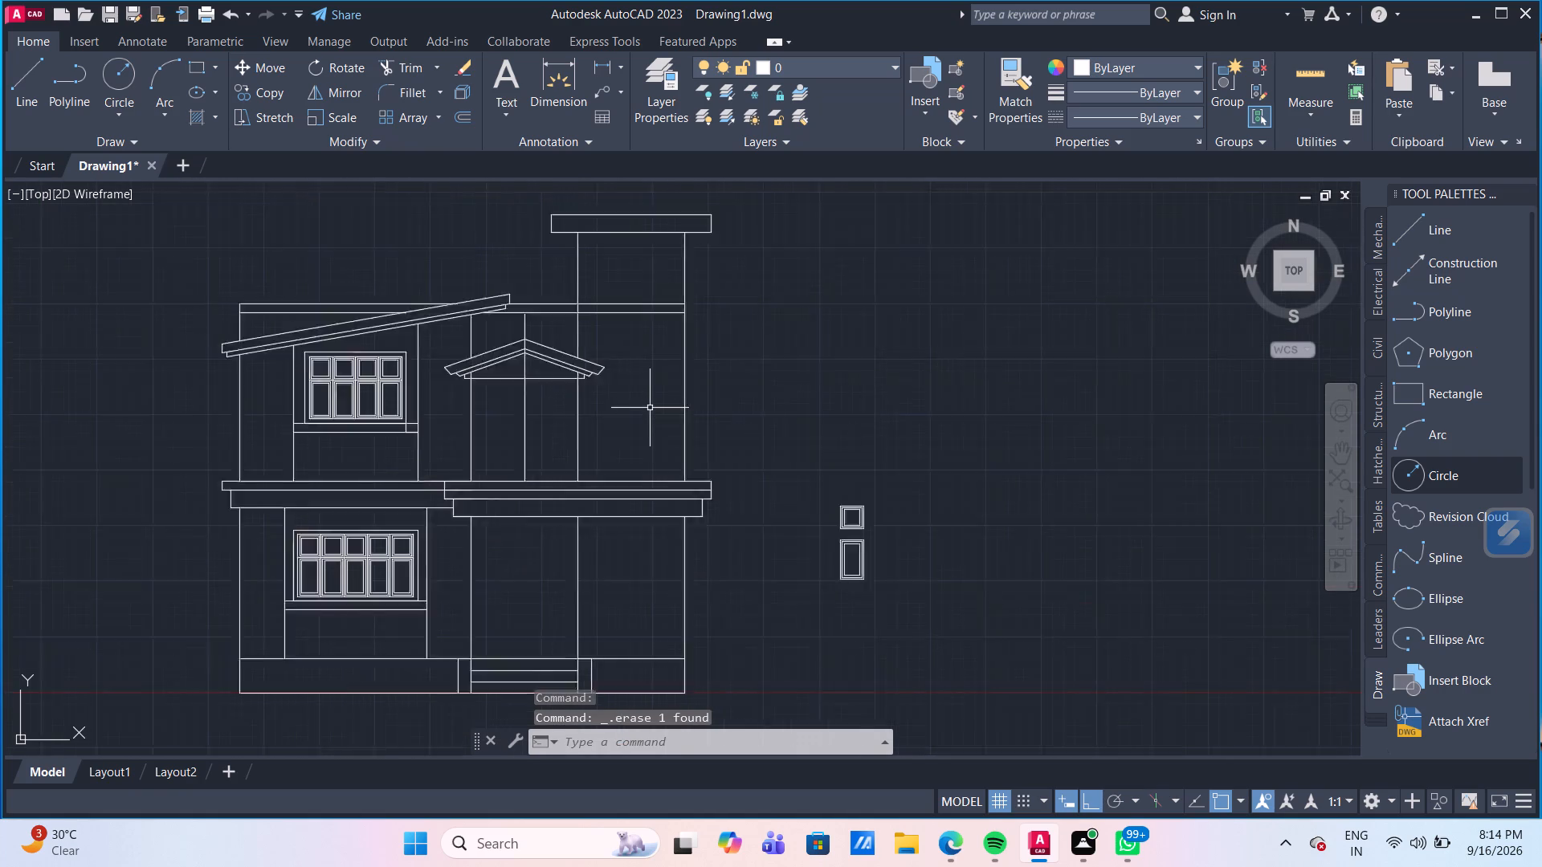
scroll(651, 408, "up", 1)
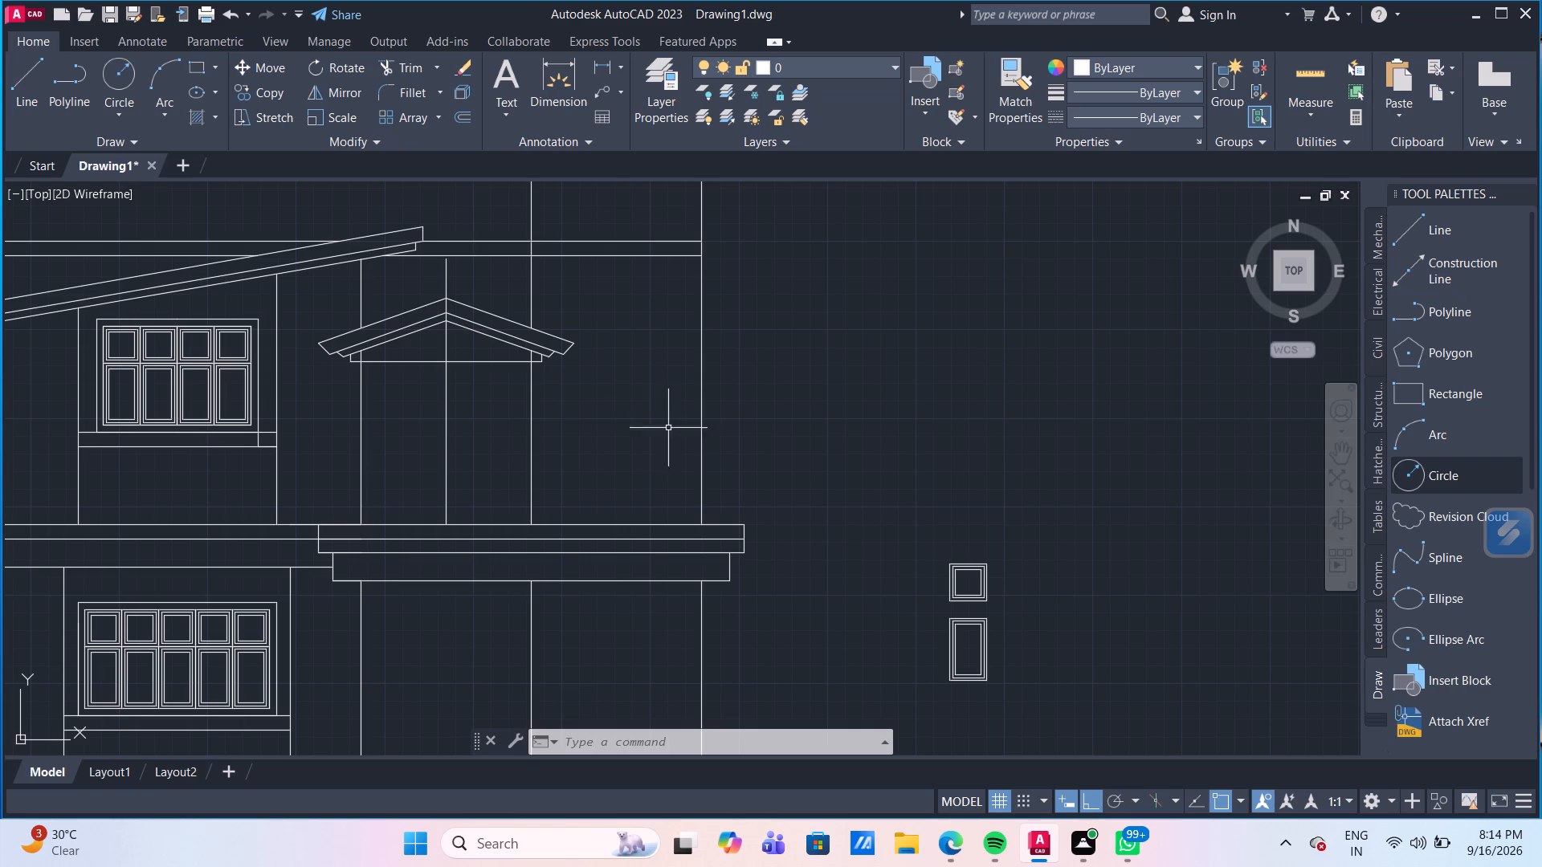
scroll(496, 499, "up", 2)
middle_click_drag(519, 485, 543, 486)
scroll(524, 484, "down", 1)
left_click(1310, 66)
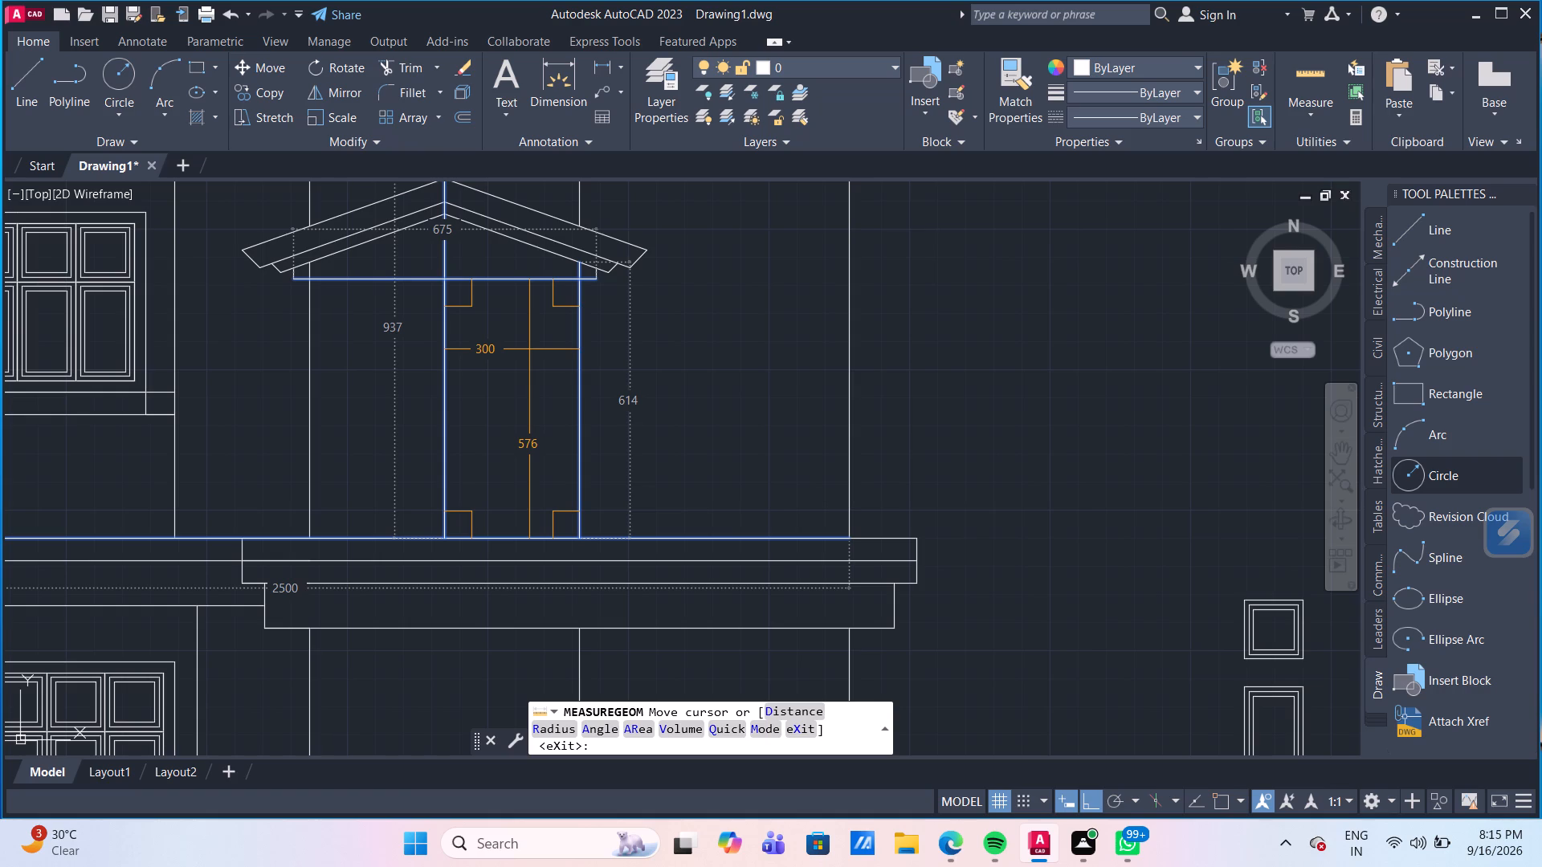
key("Escape")
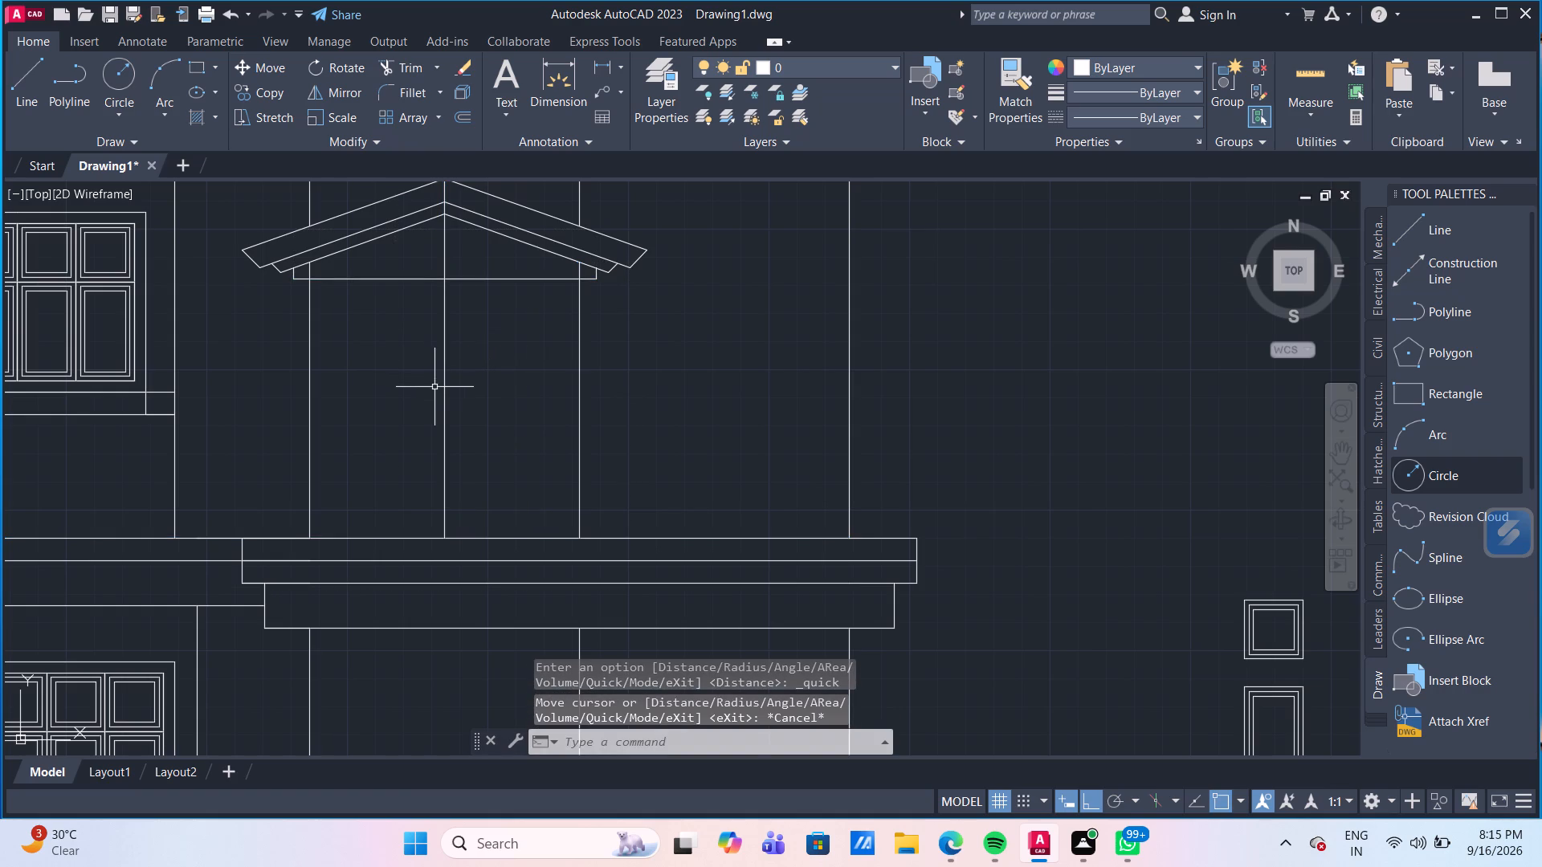
Delete the vertical centre line of the upper-floor bay.
scroll(454, 395, "down", 2)
left_click(452, 397)
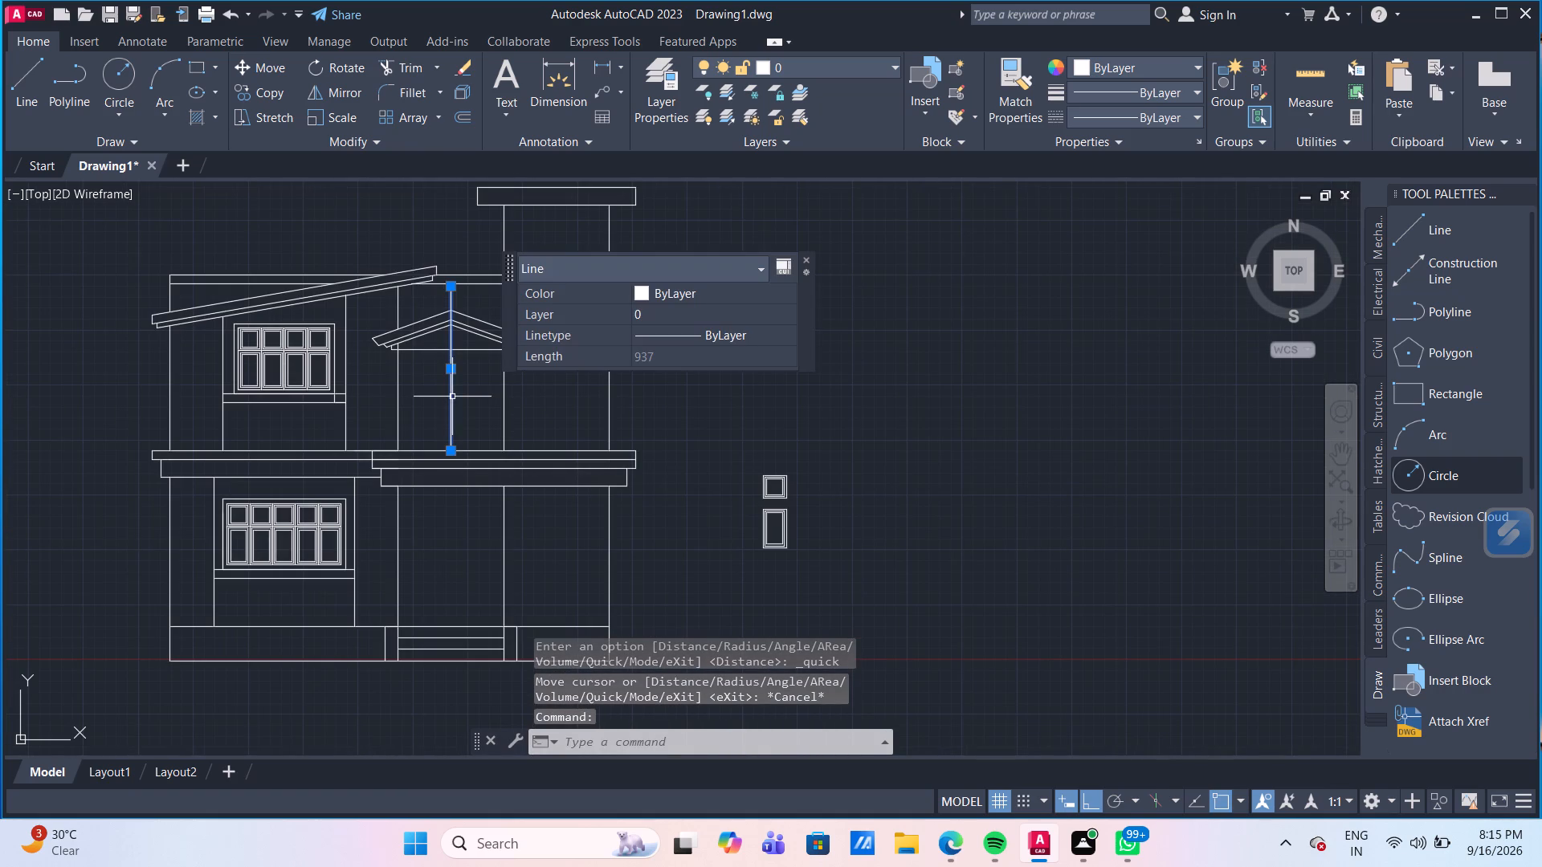
key("Delete")
Quick-measure the upper-floor wall area to the right of the gabled bay.
scroll(455, 399, "up", 1)
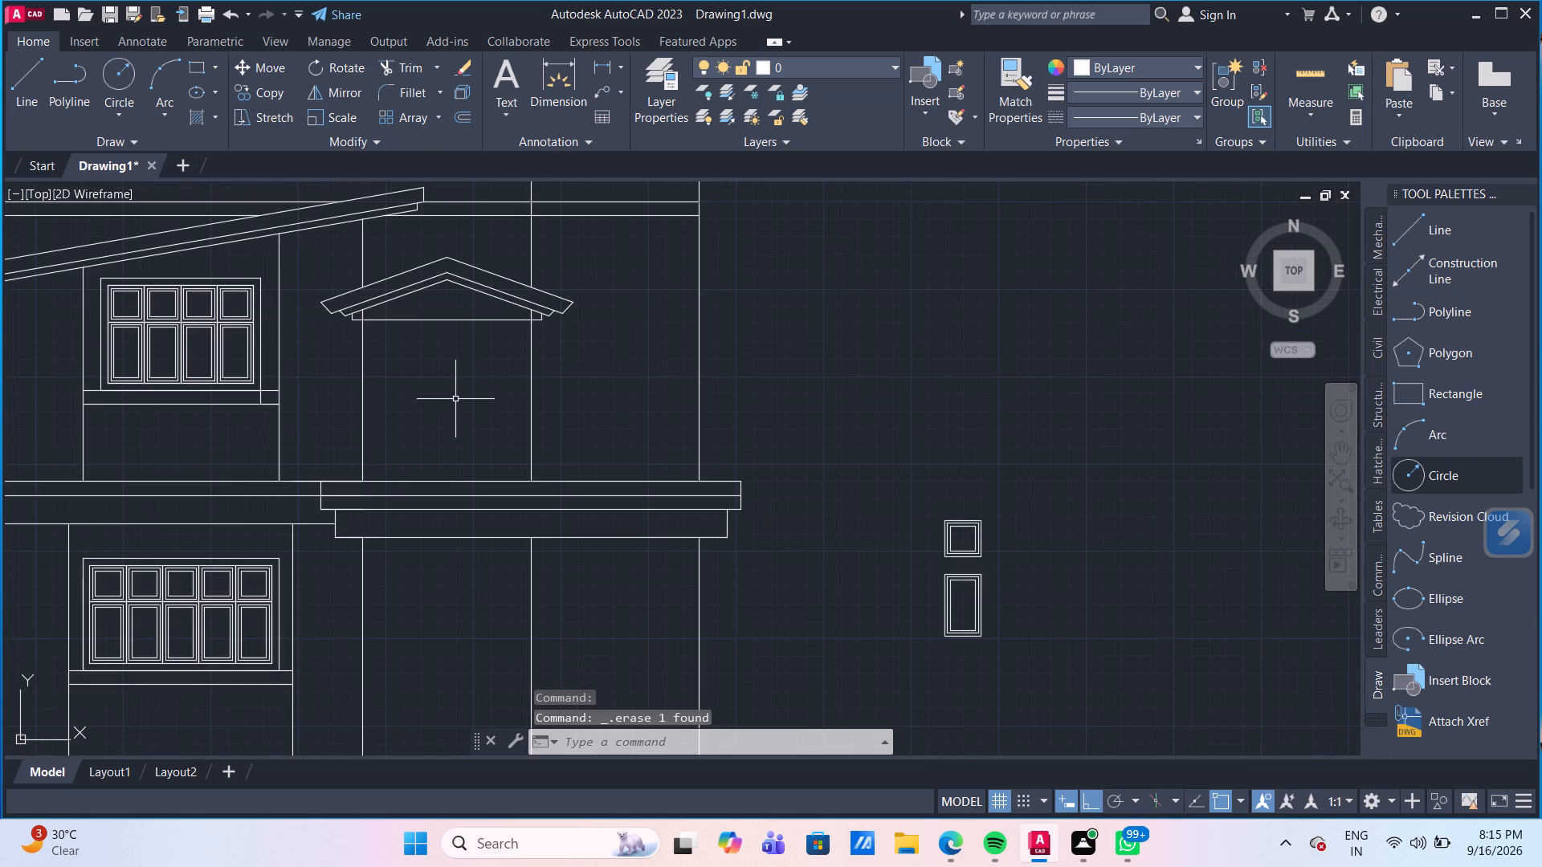
scroll(514, 444, "up", 2)
scroll(966, 307, "down", 2)
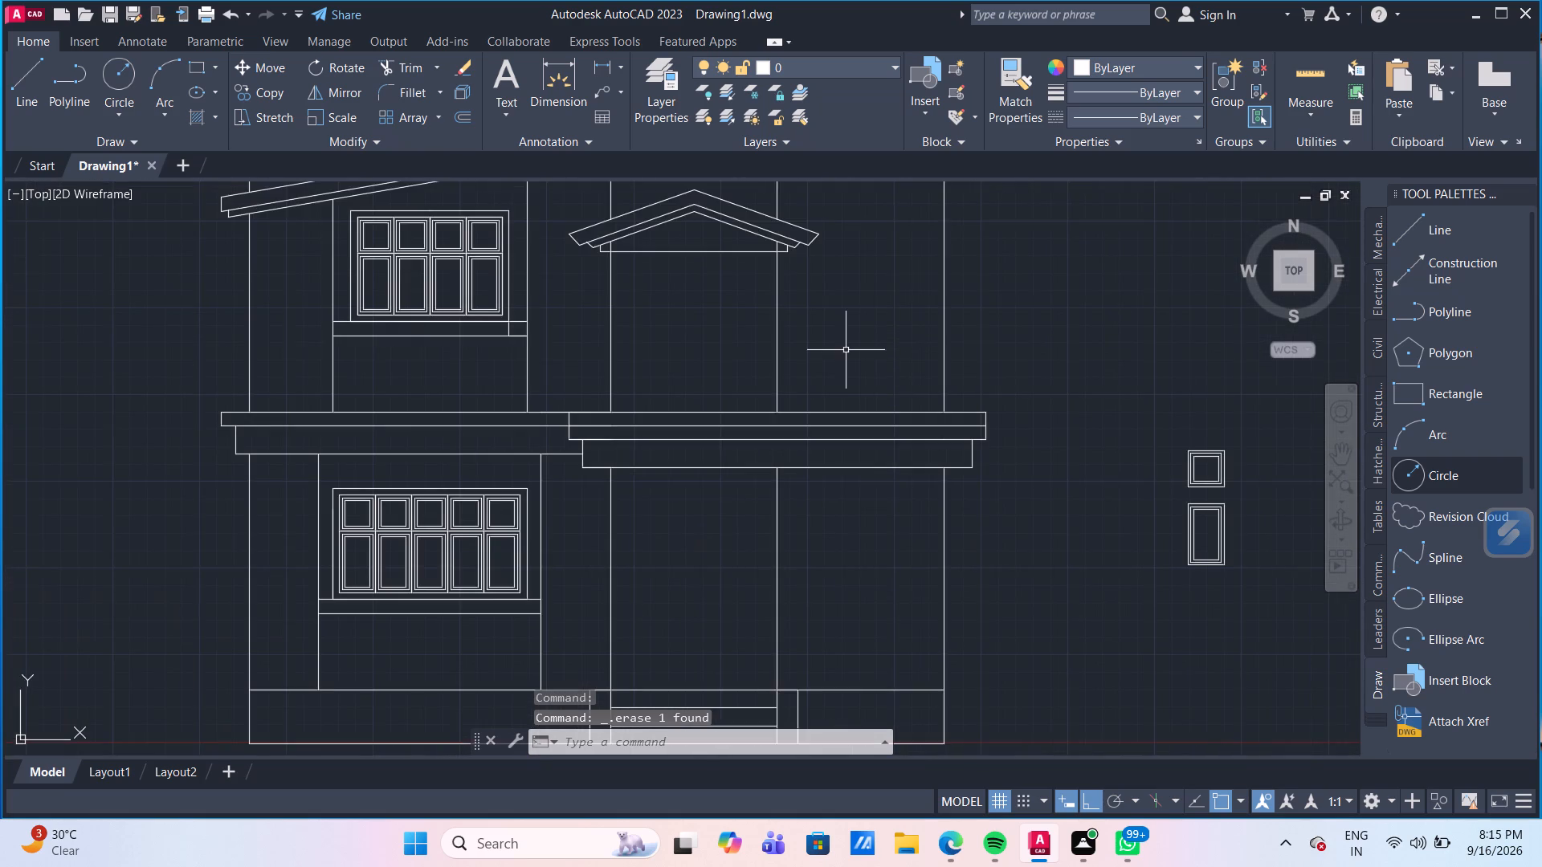
middle_click_drag(846, 350, 818, 435)
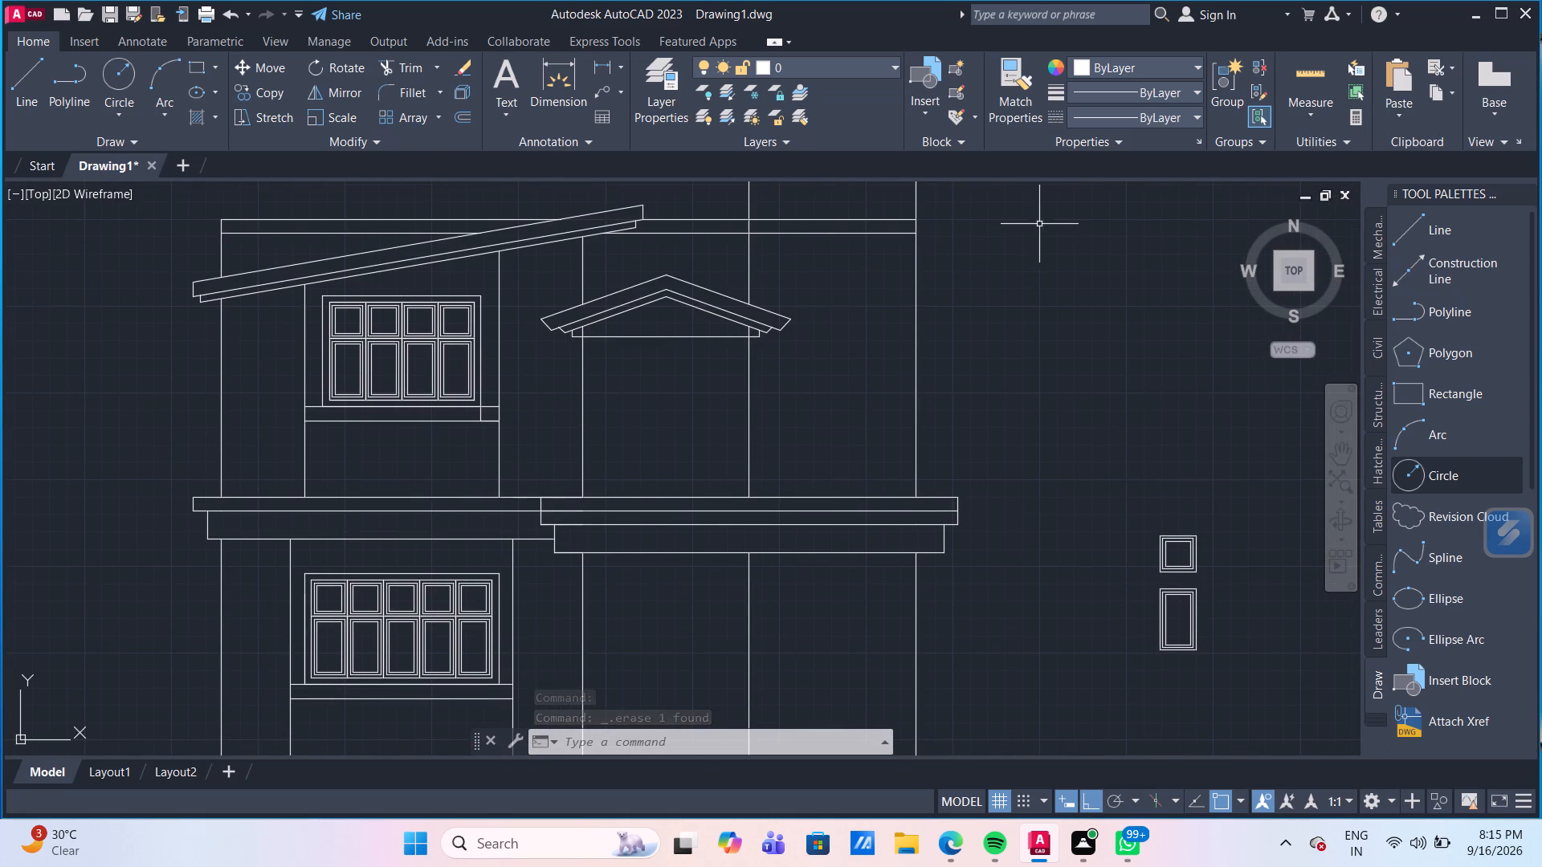
left_click(1307, 68)
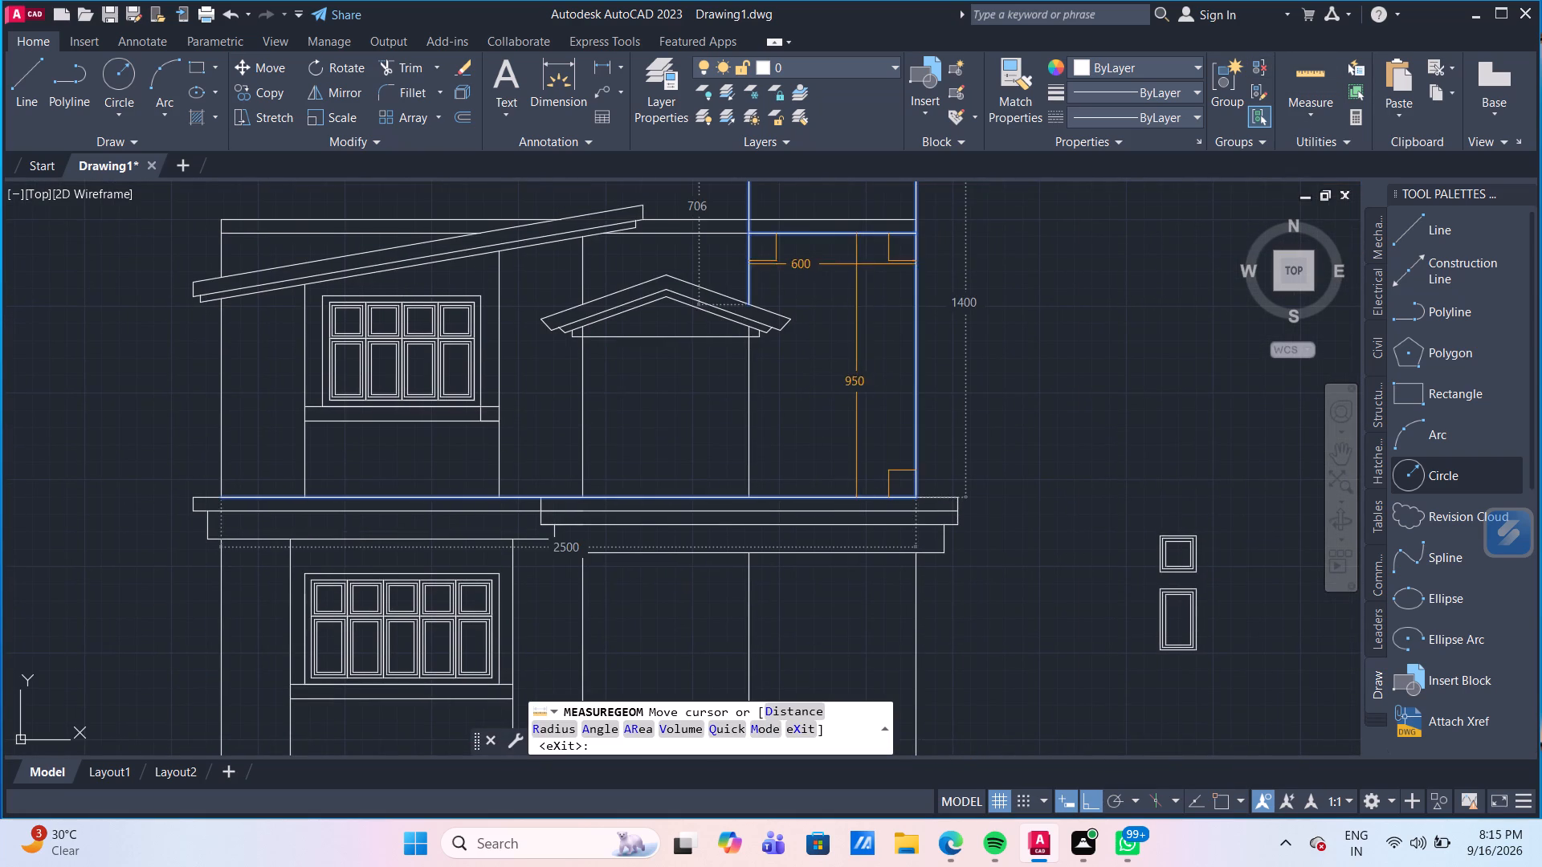
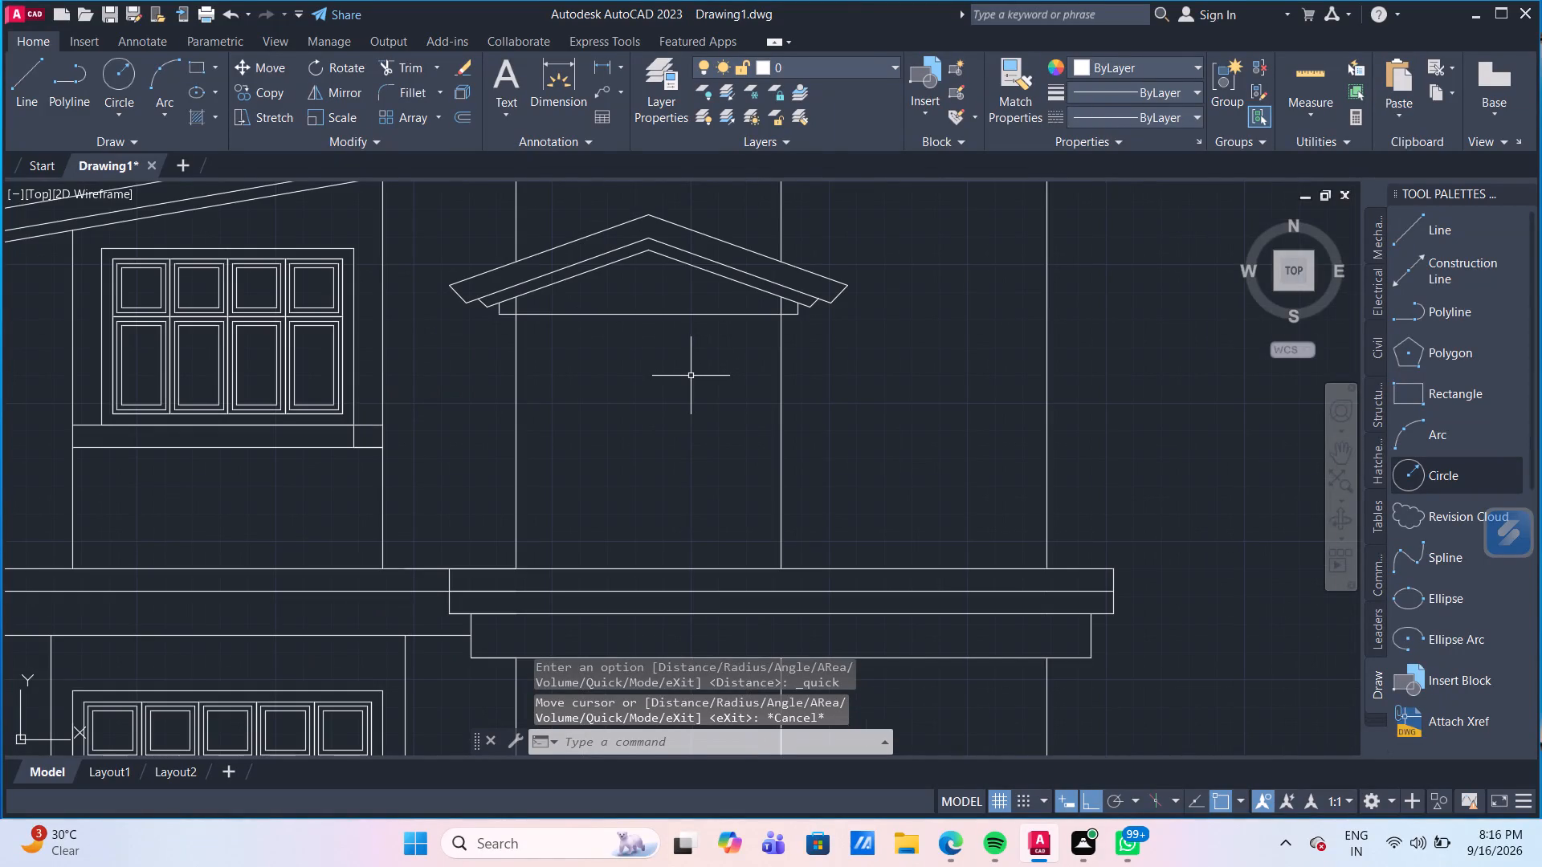
Offset the upper-floor bay's right edge 250 inward, and offset the resulting vertical line another 50 in the same direction.
key("o")
key("Return")
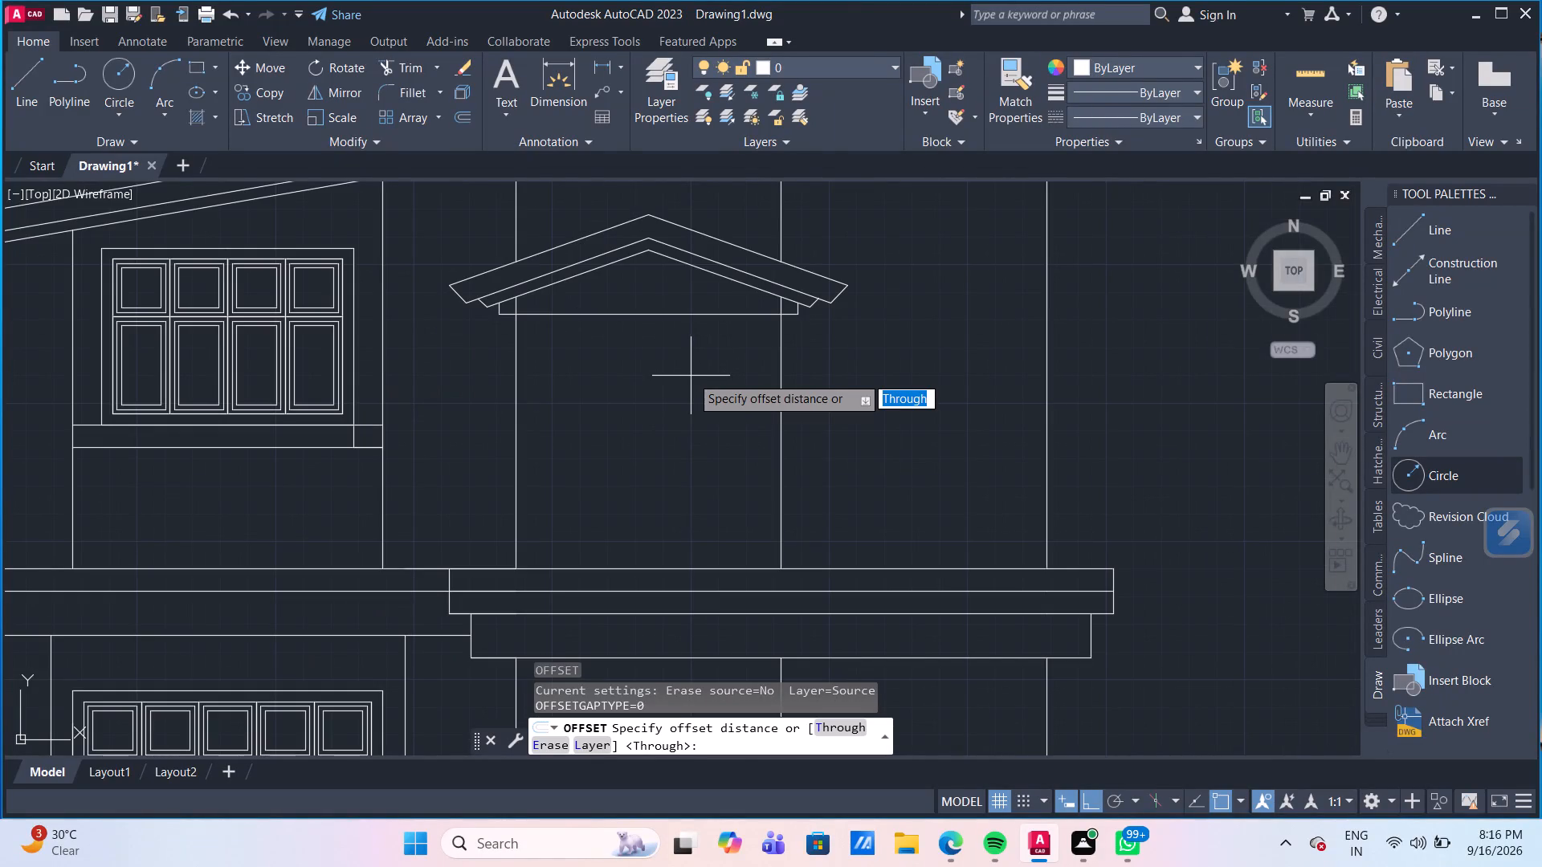
key("Return")
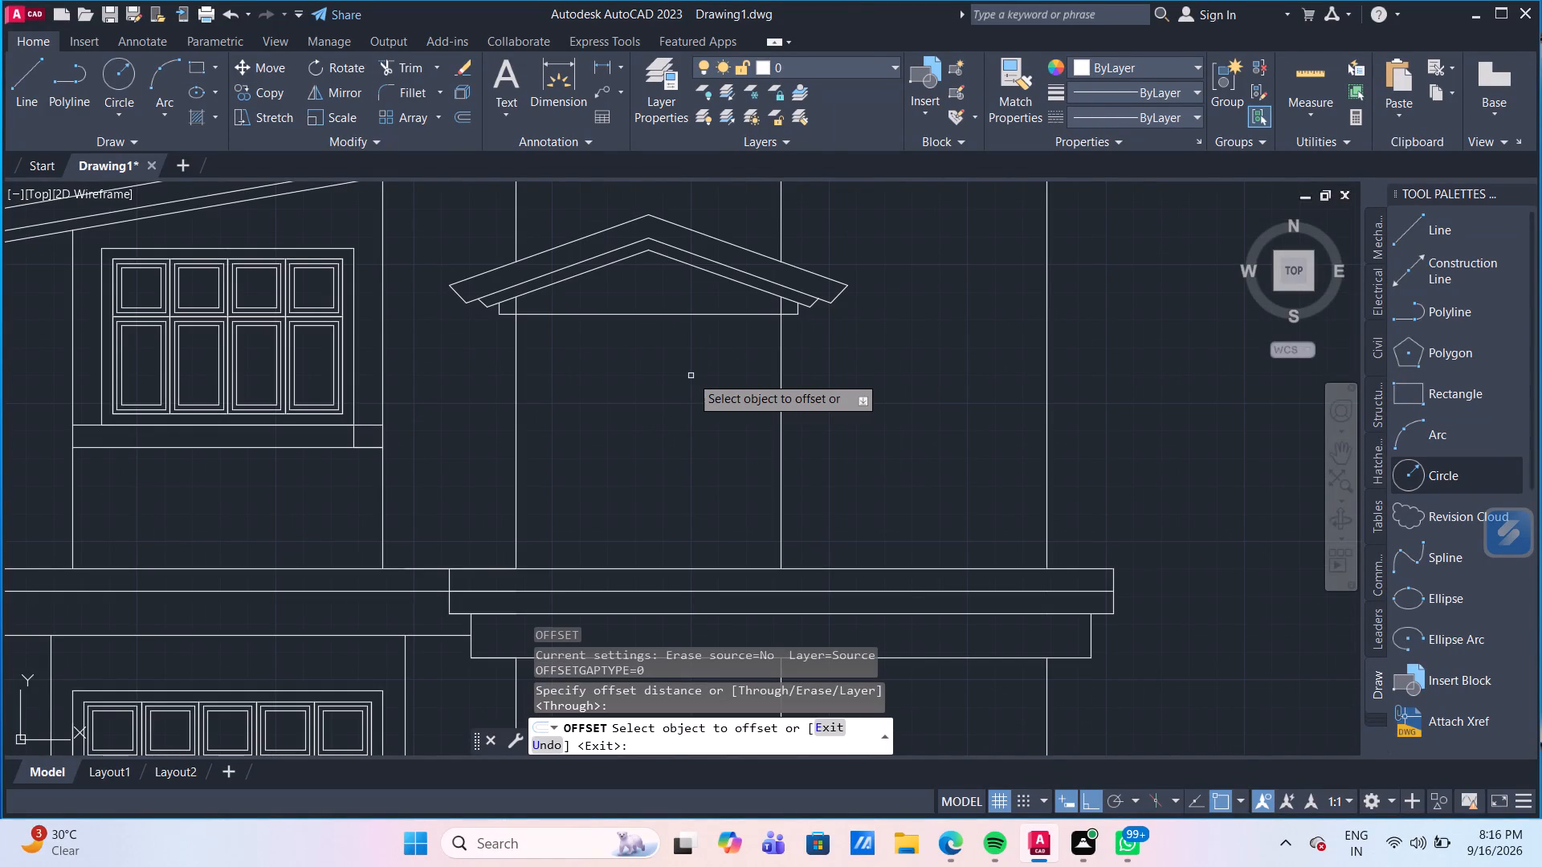
left_click(781, 443)
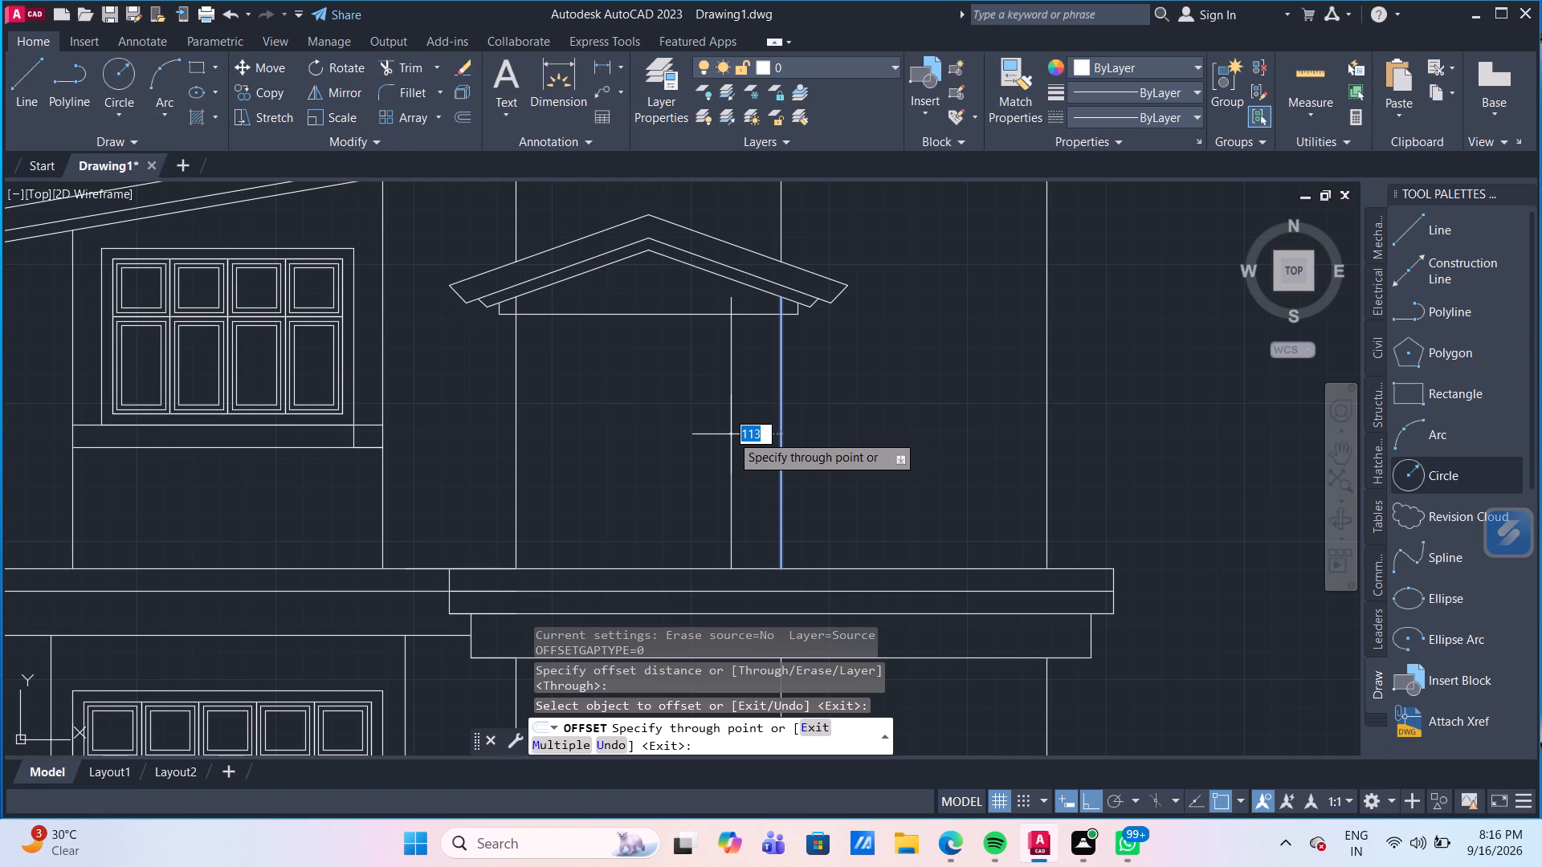
type("250")
key("Return")
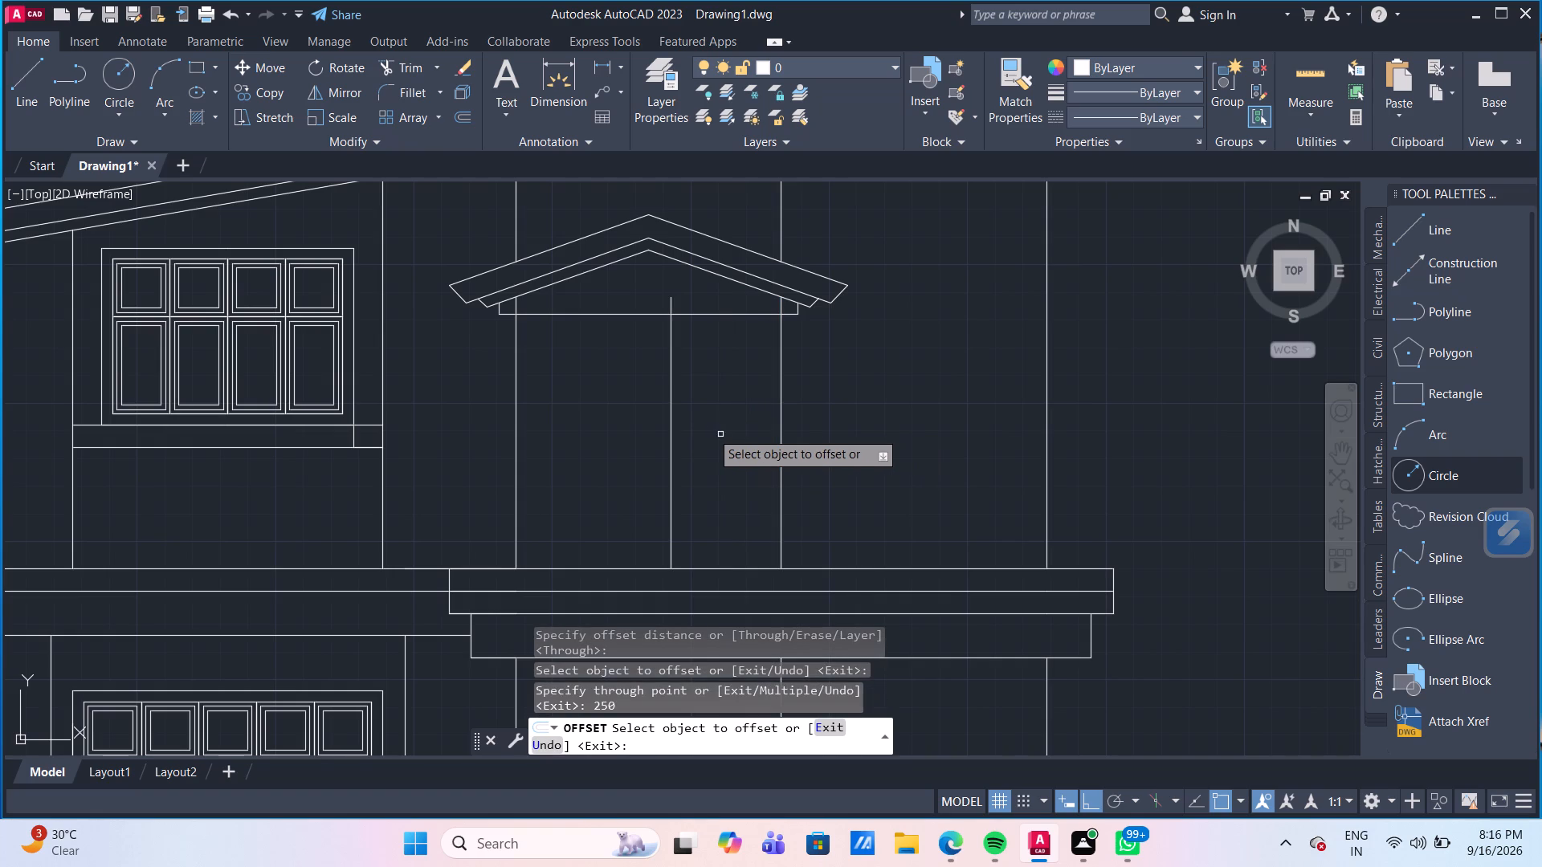
left_click(671, 426)
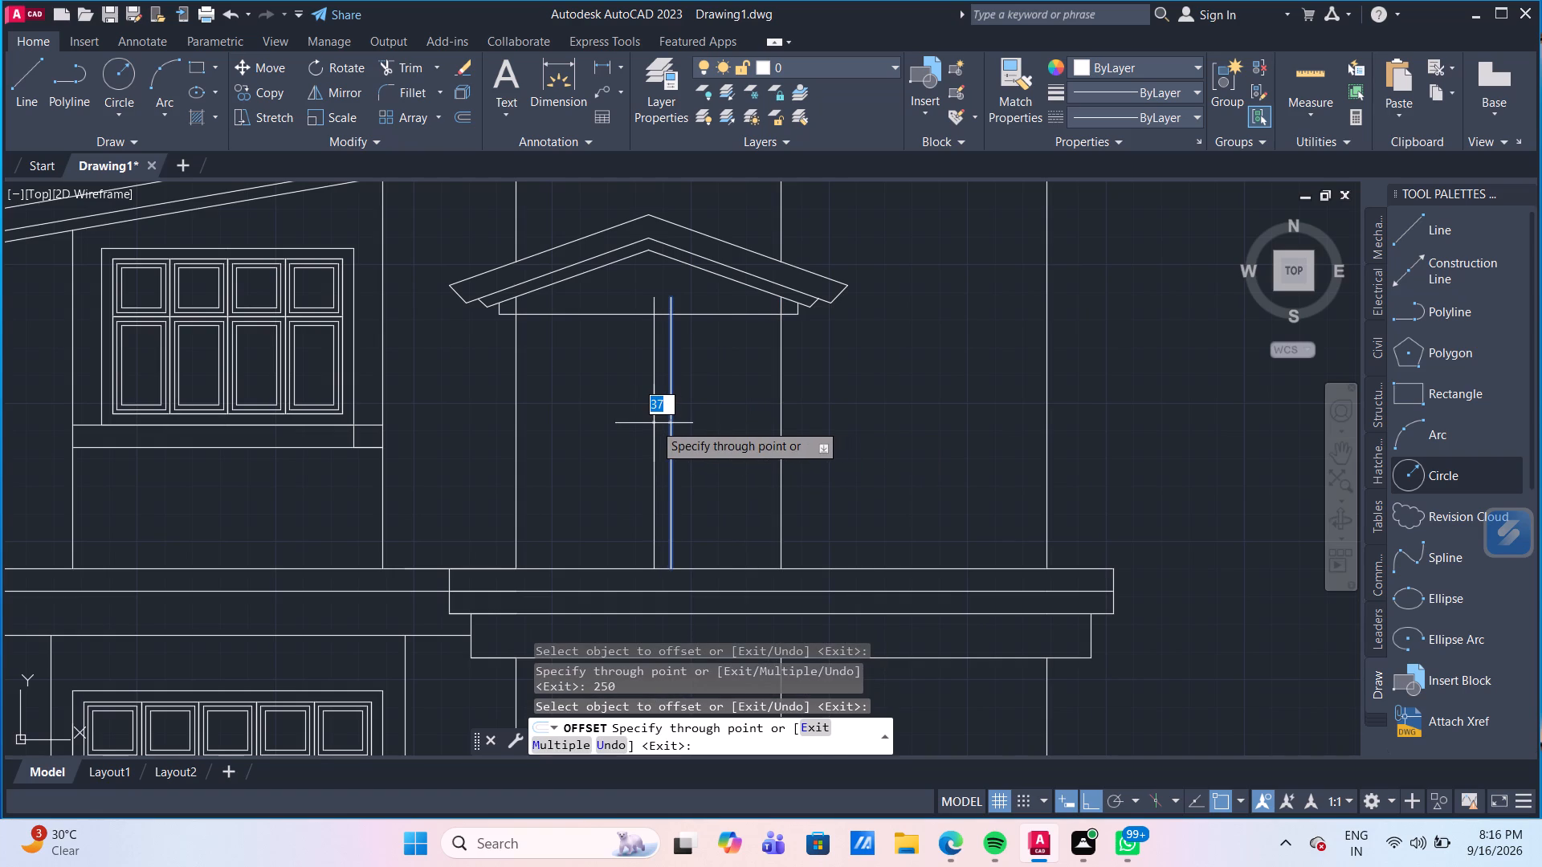
type("50")
key("Return")
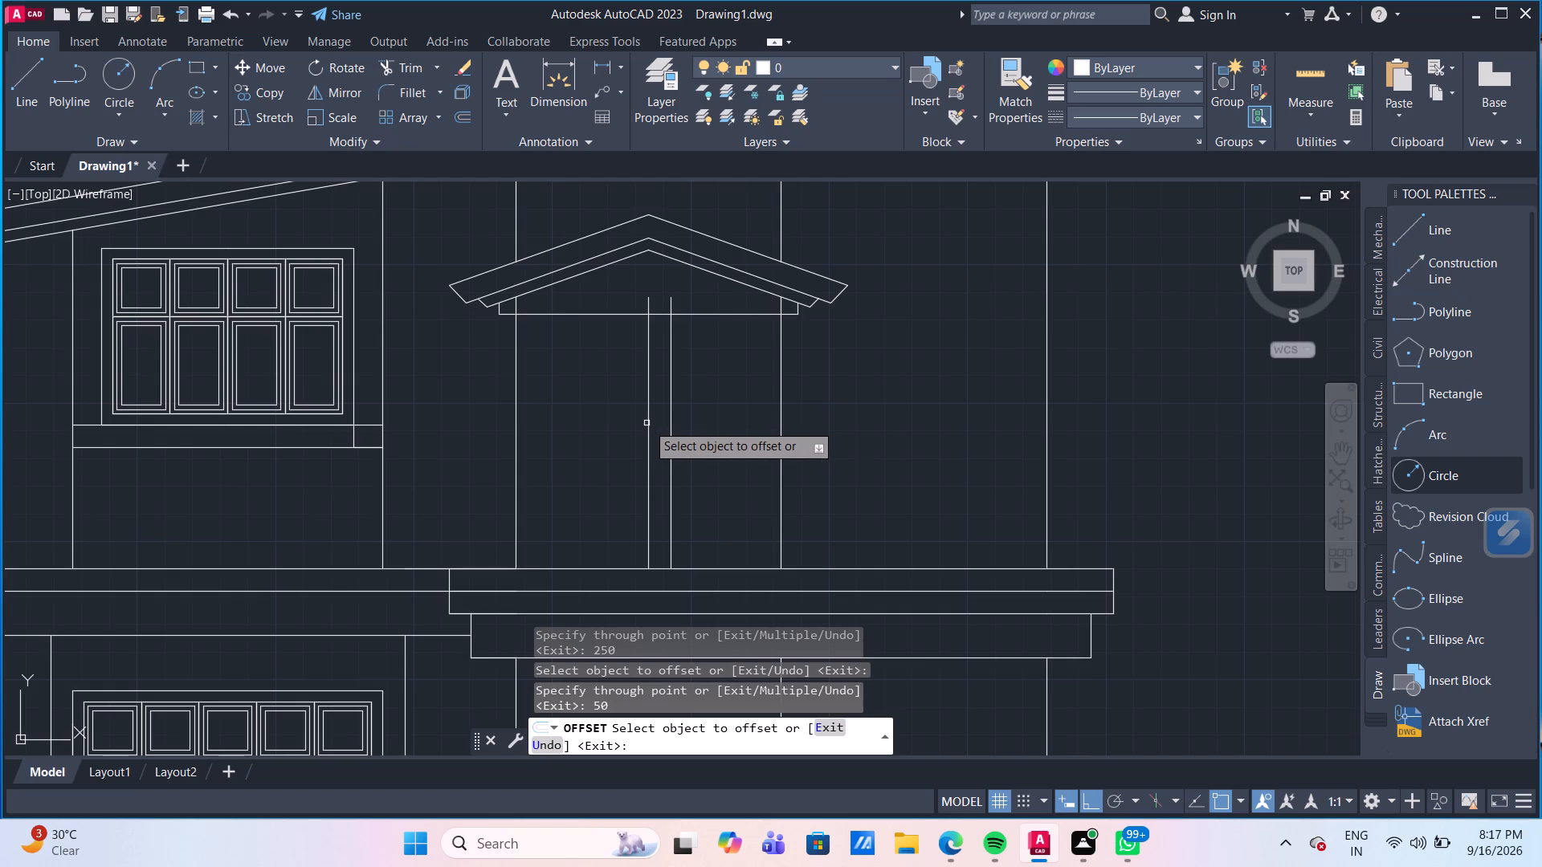
Offset the bay's left edge 50 inward.
left_click(515, 436)
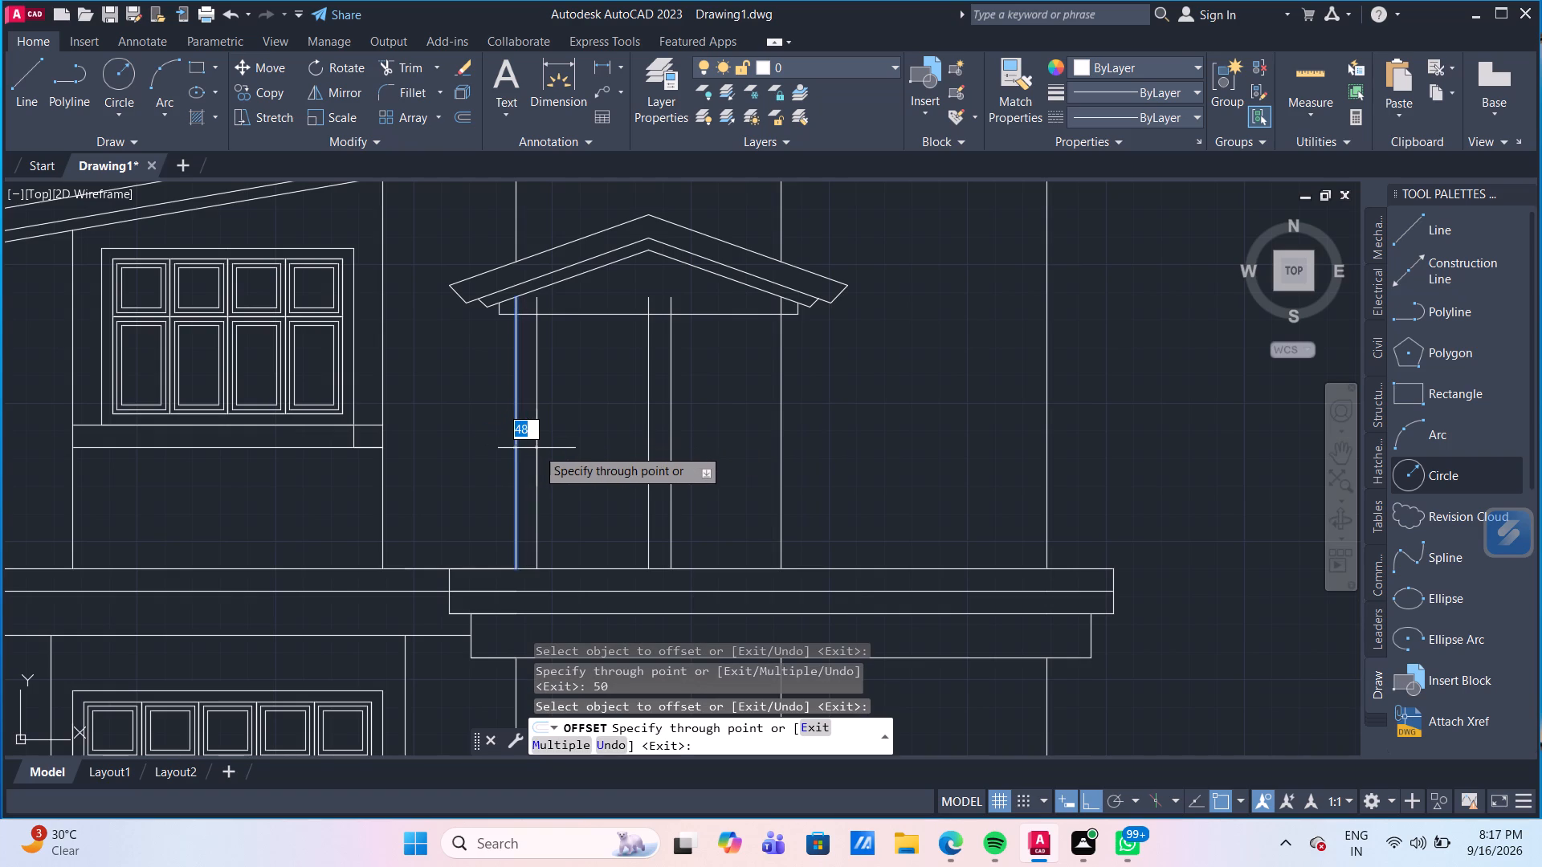
type("50")
key("Return")
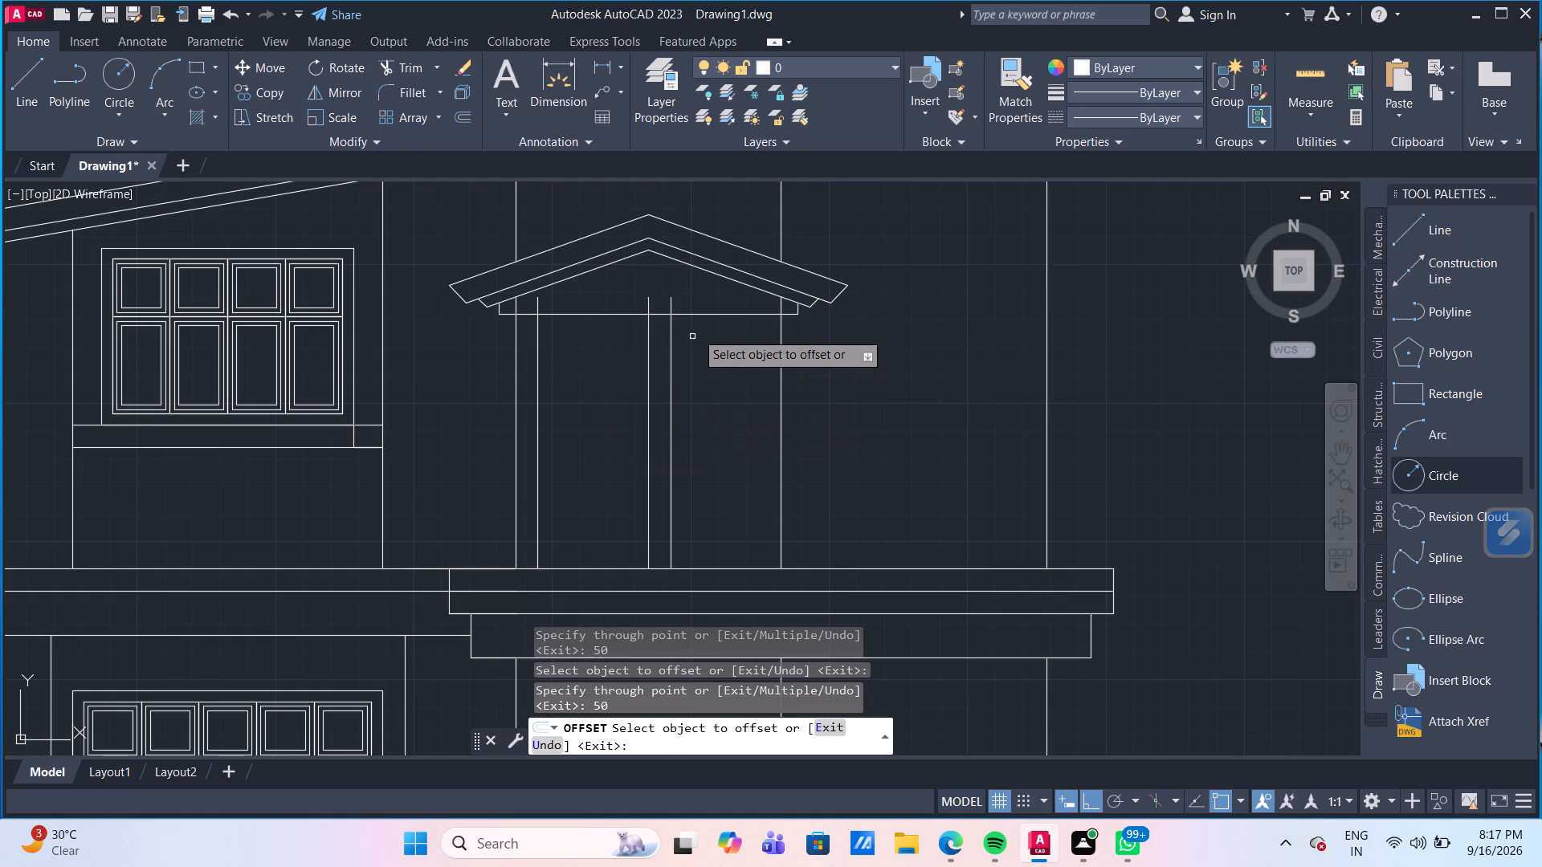
Offset the gable's horizontal base line 125 downward into the bay.
left_click(710, 316)
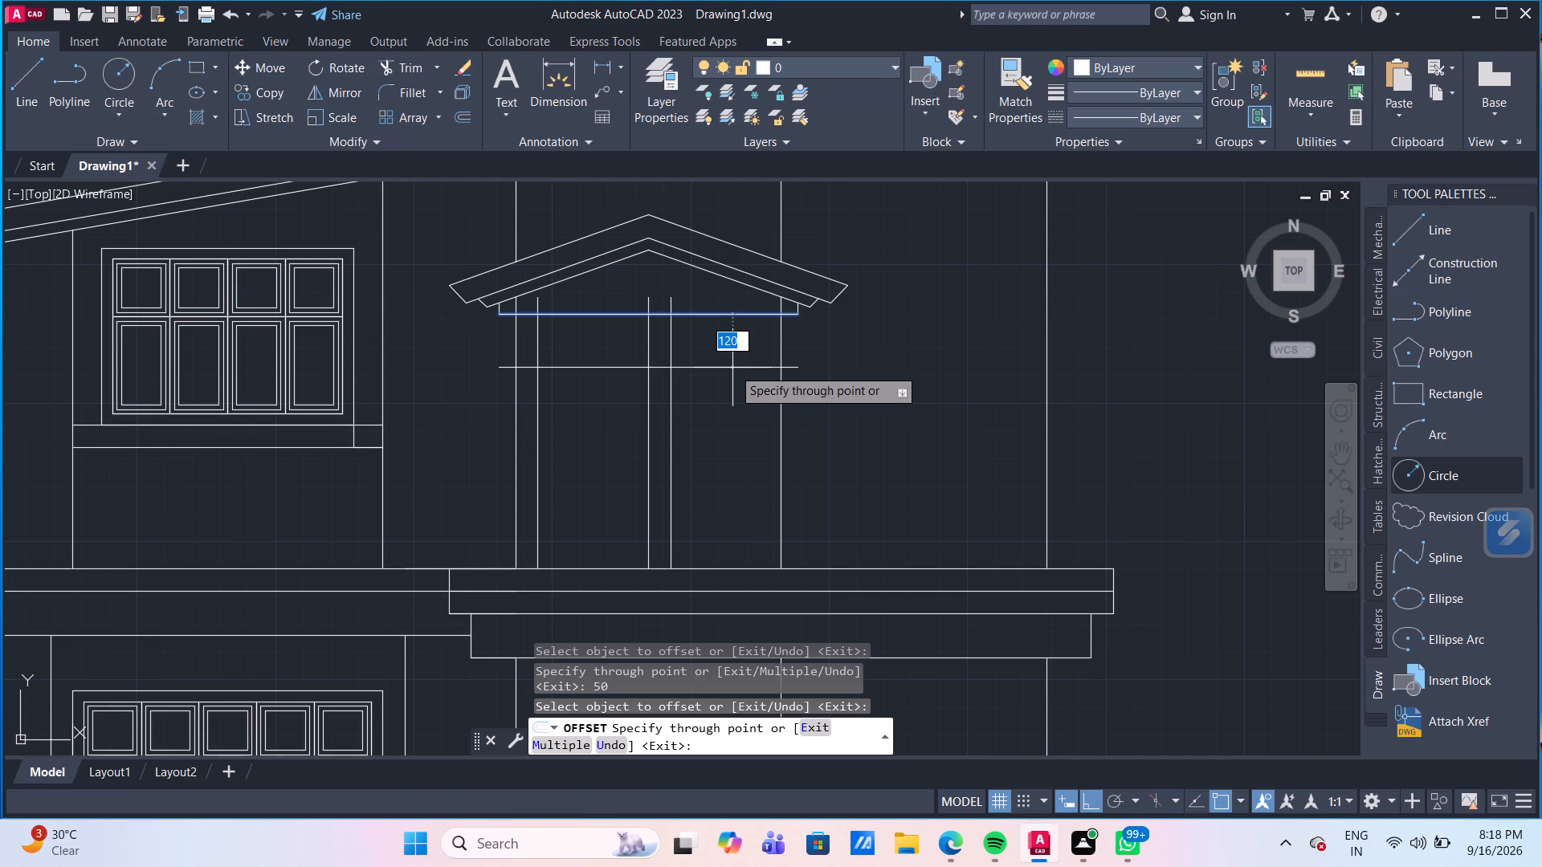
type("15")
key("BackSpace")
type("25")
key("Return")
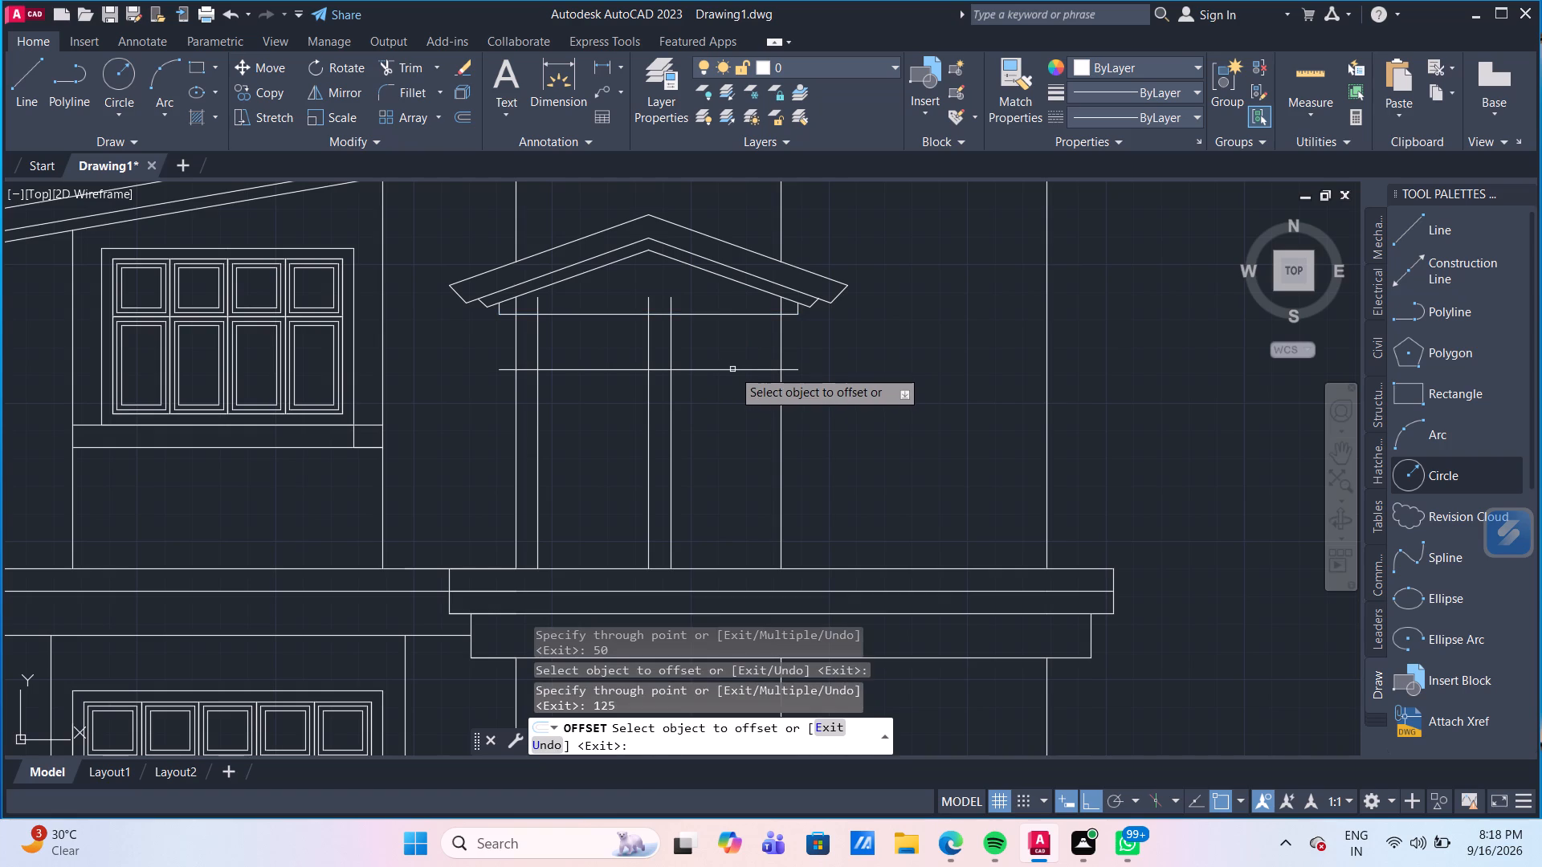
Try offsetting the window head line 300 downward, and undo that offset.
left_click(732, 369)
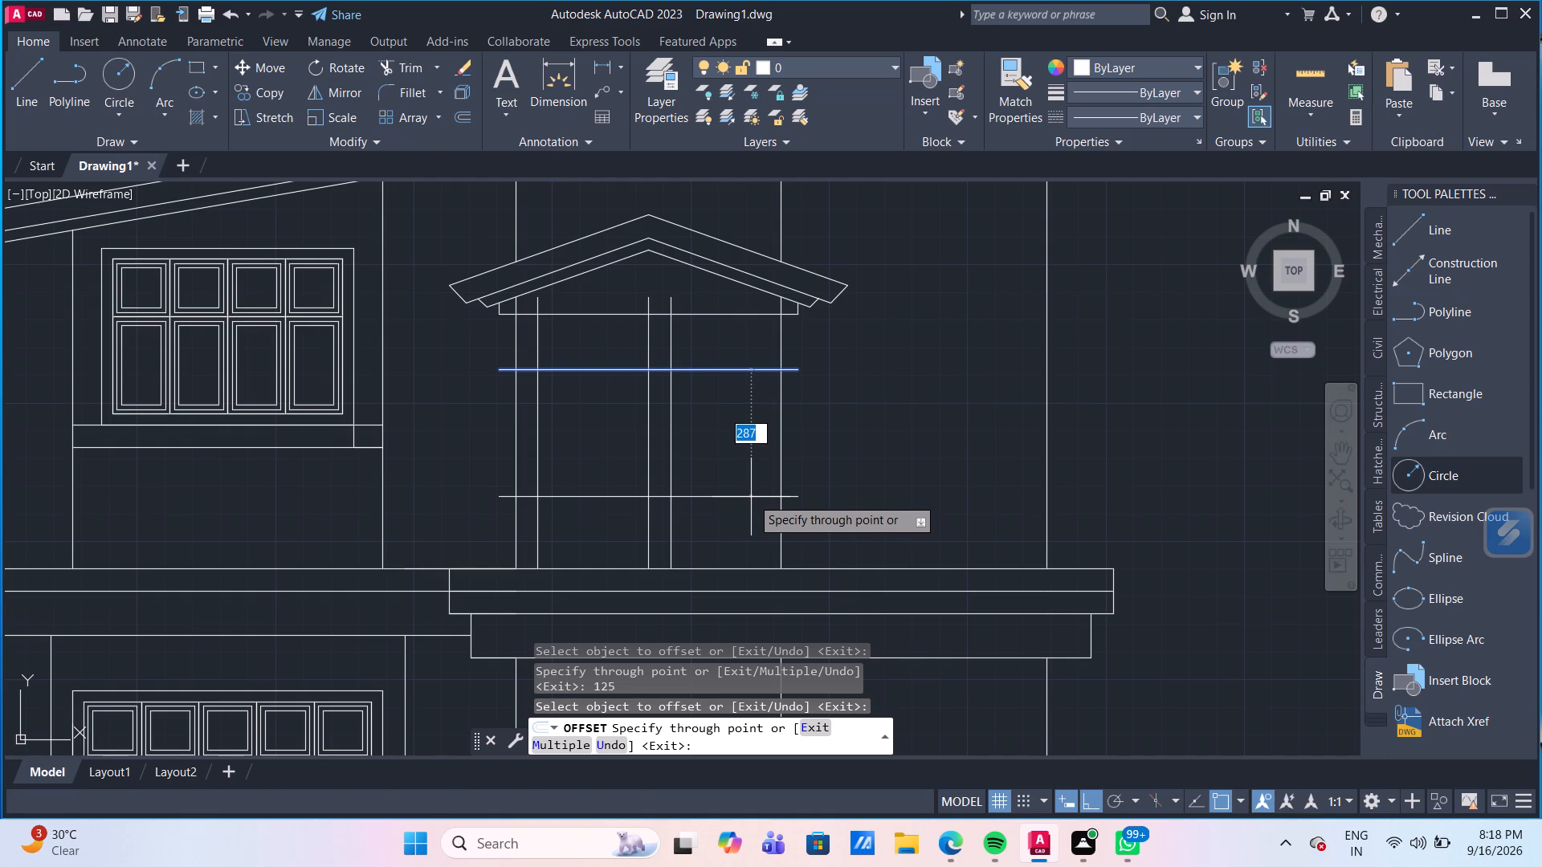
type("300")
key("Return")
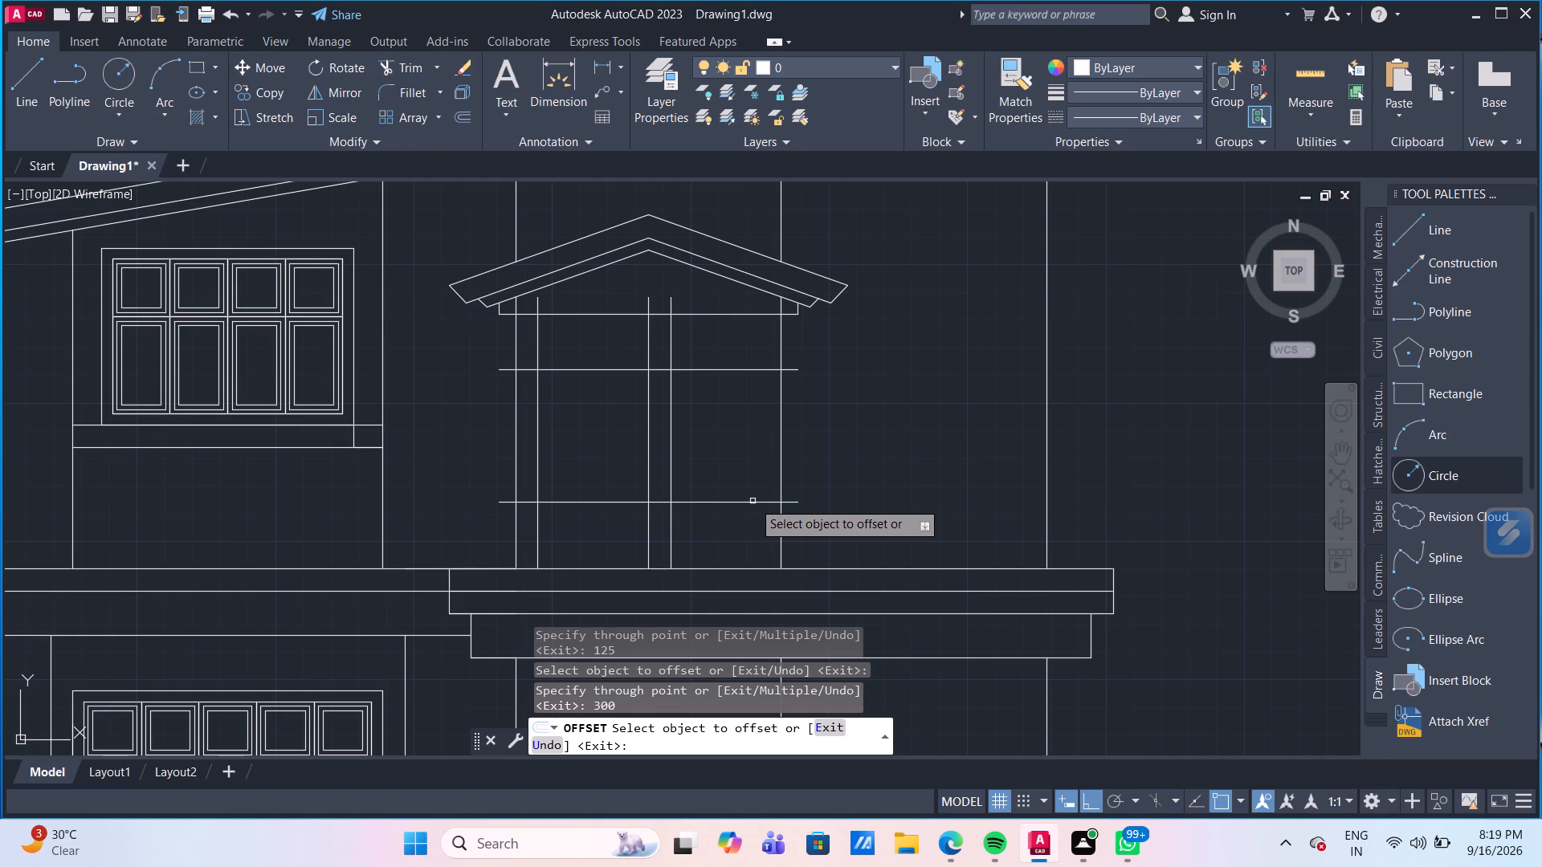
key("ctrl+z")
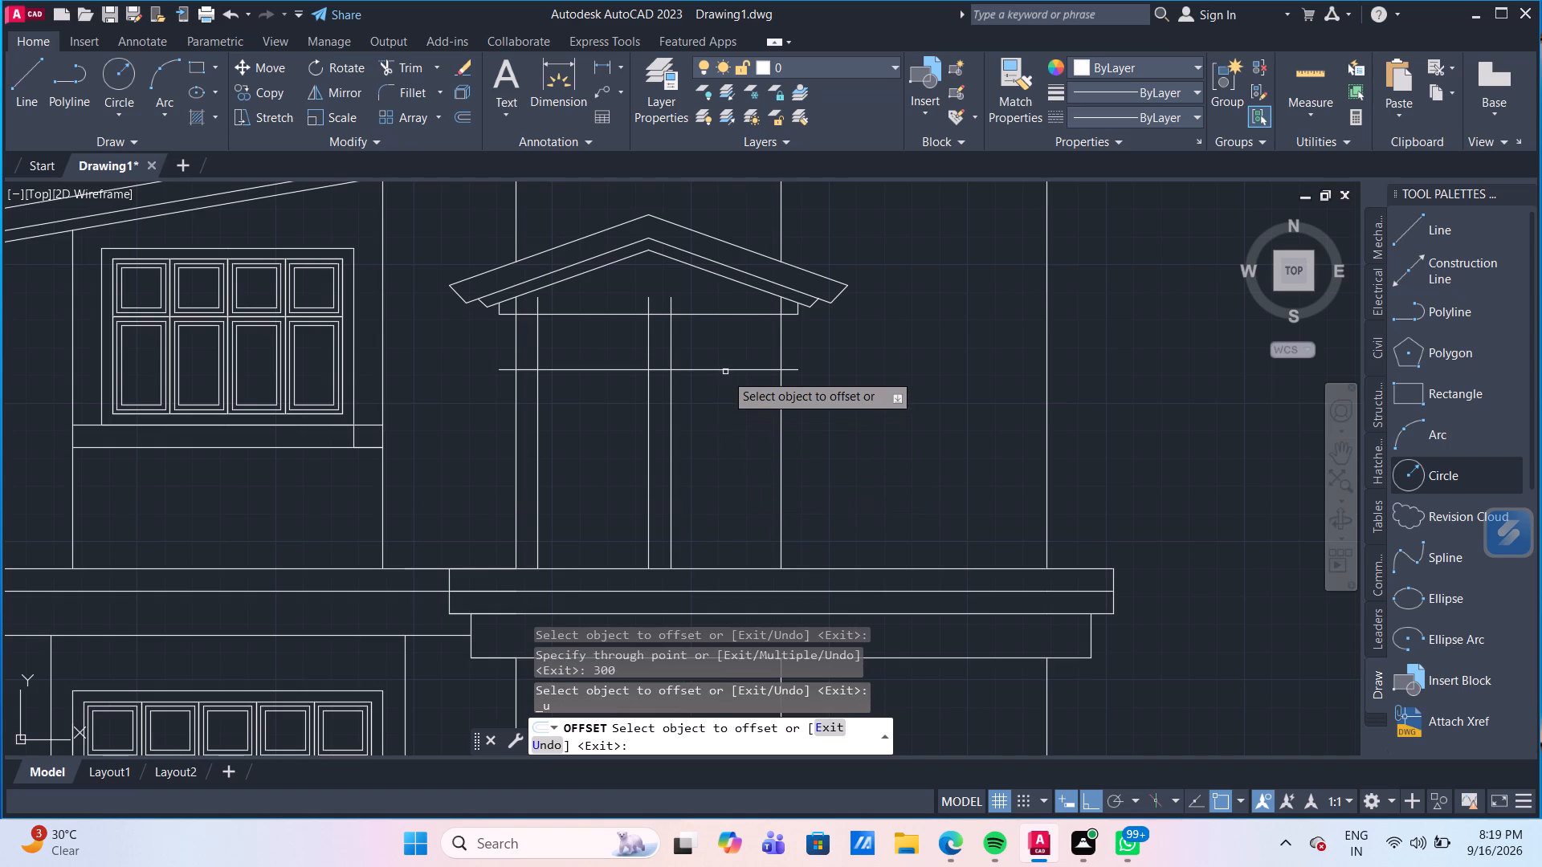
Offset the window head line 250 downward, and offset the resulting line another 25 downward to form the sill.
left_click(725, 371)
type("250")
key("Return")
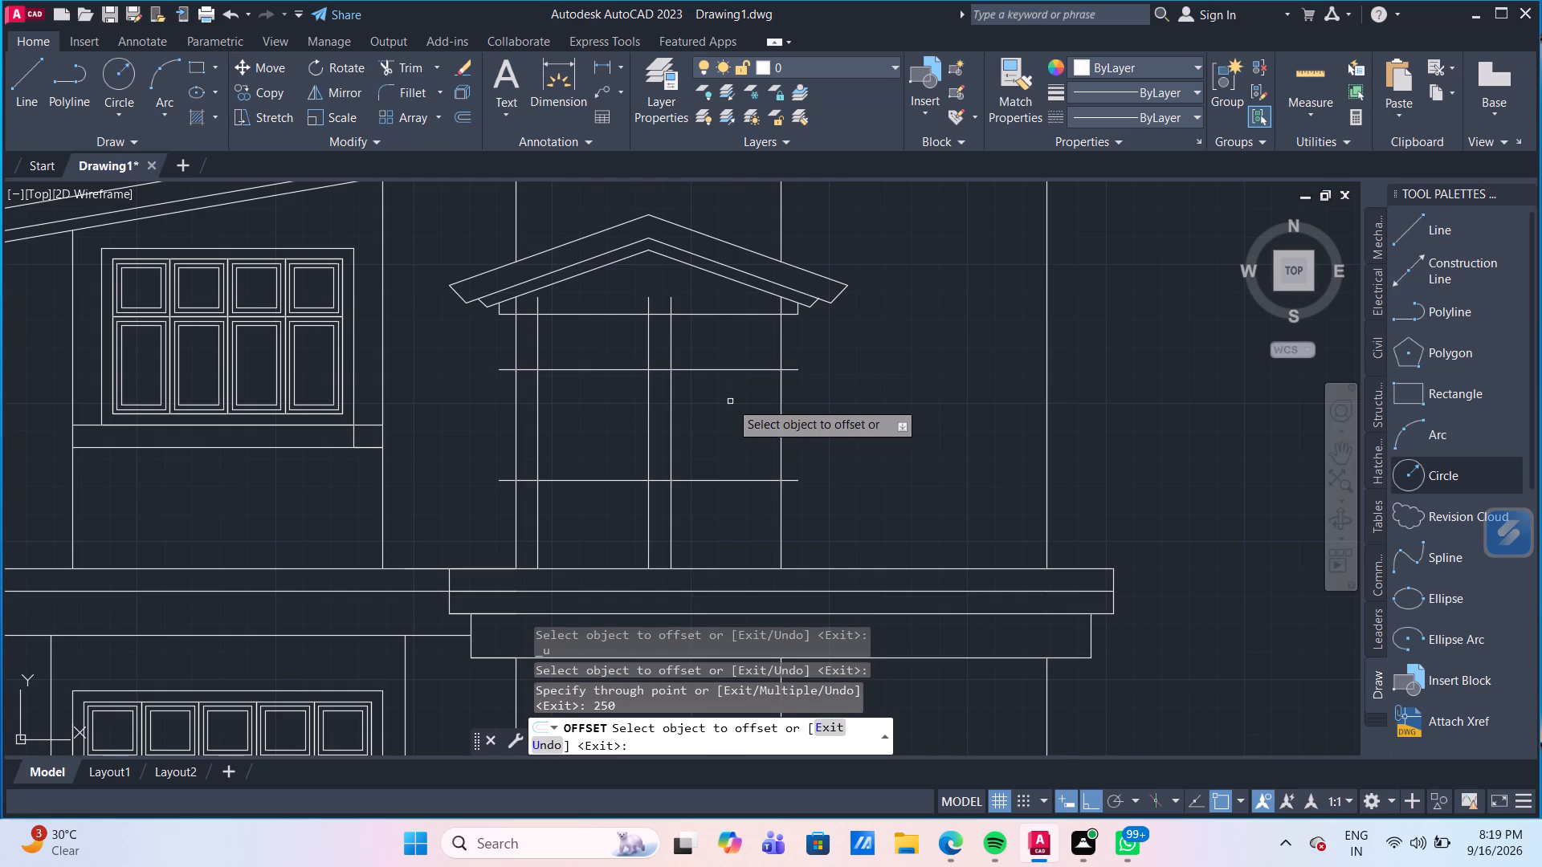
left_click(747, 480)
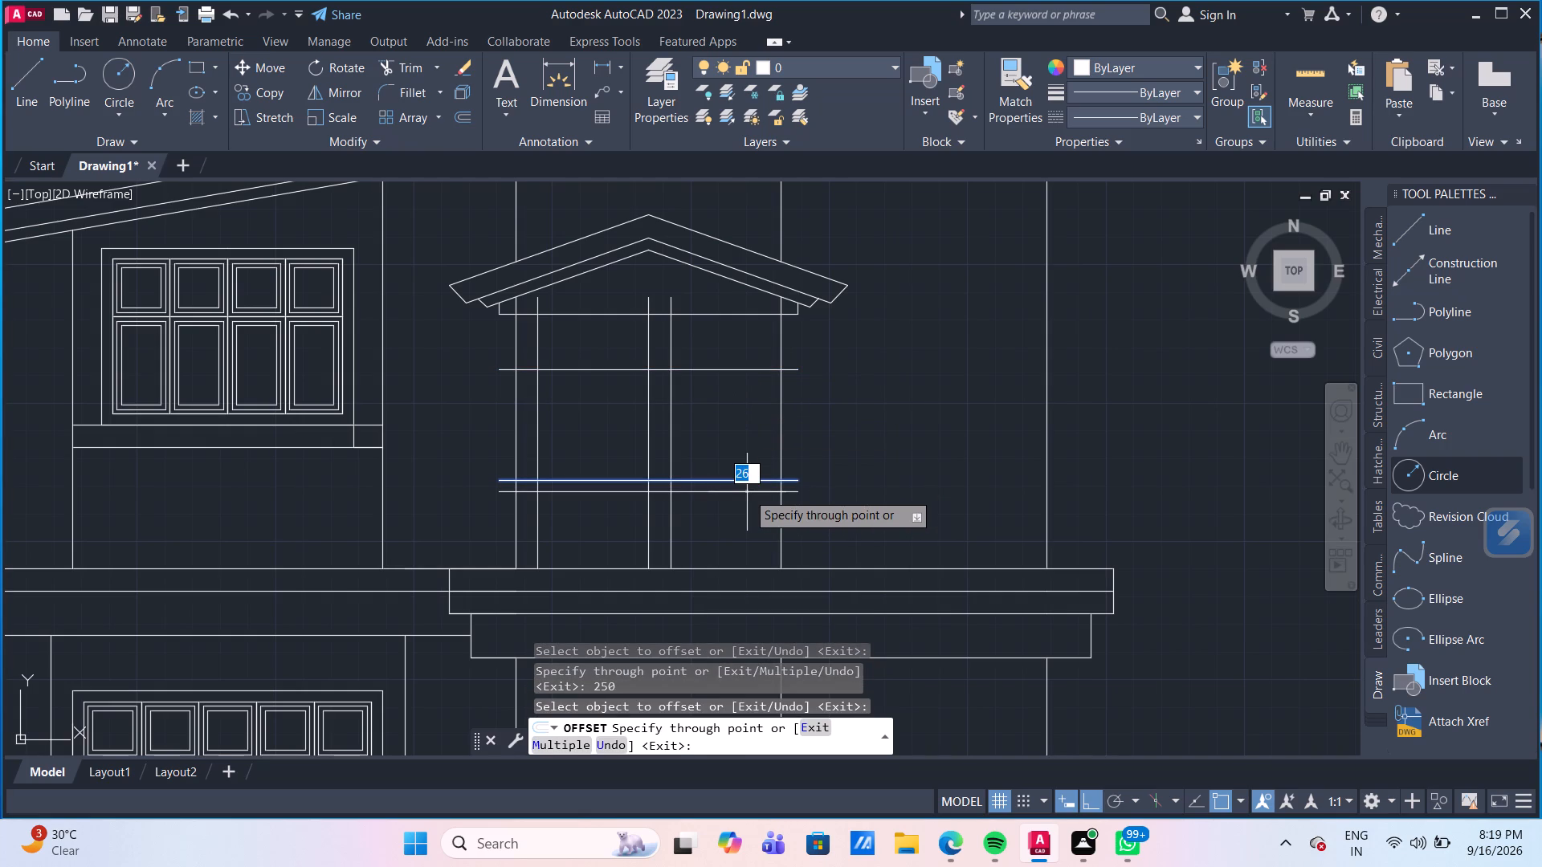
type("25")
key("Return")
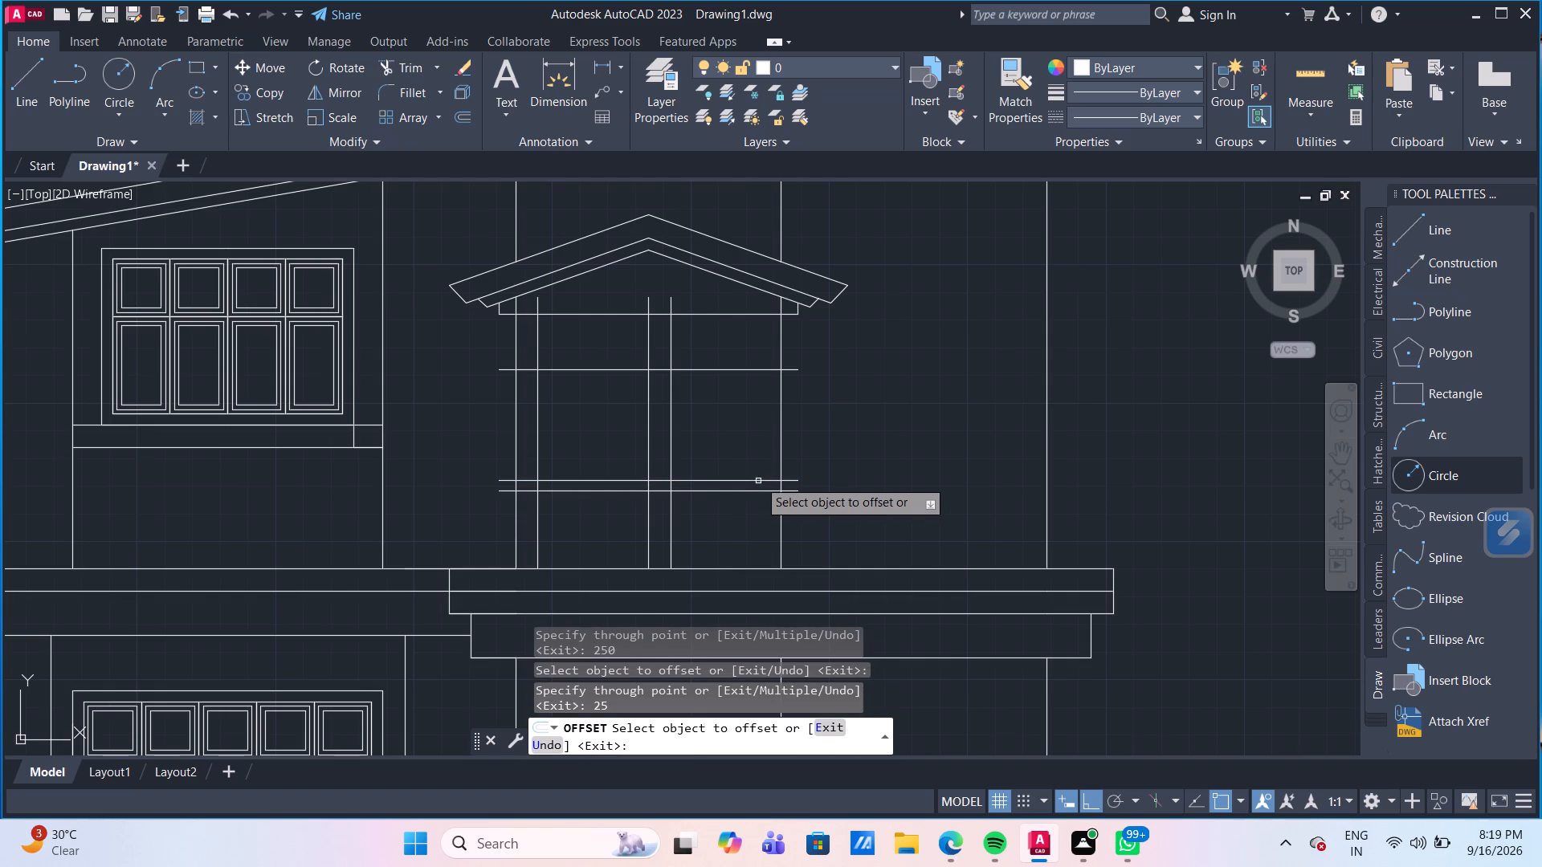
Offset the bay's right edge, the window head line and the right-hand divider line 20 inward to frame the right-hand window.
left_click(781, 415)
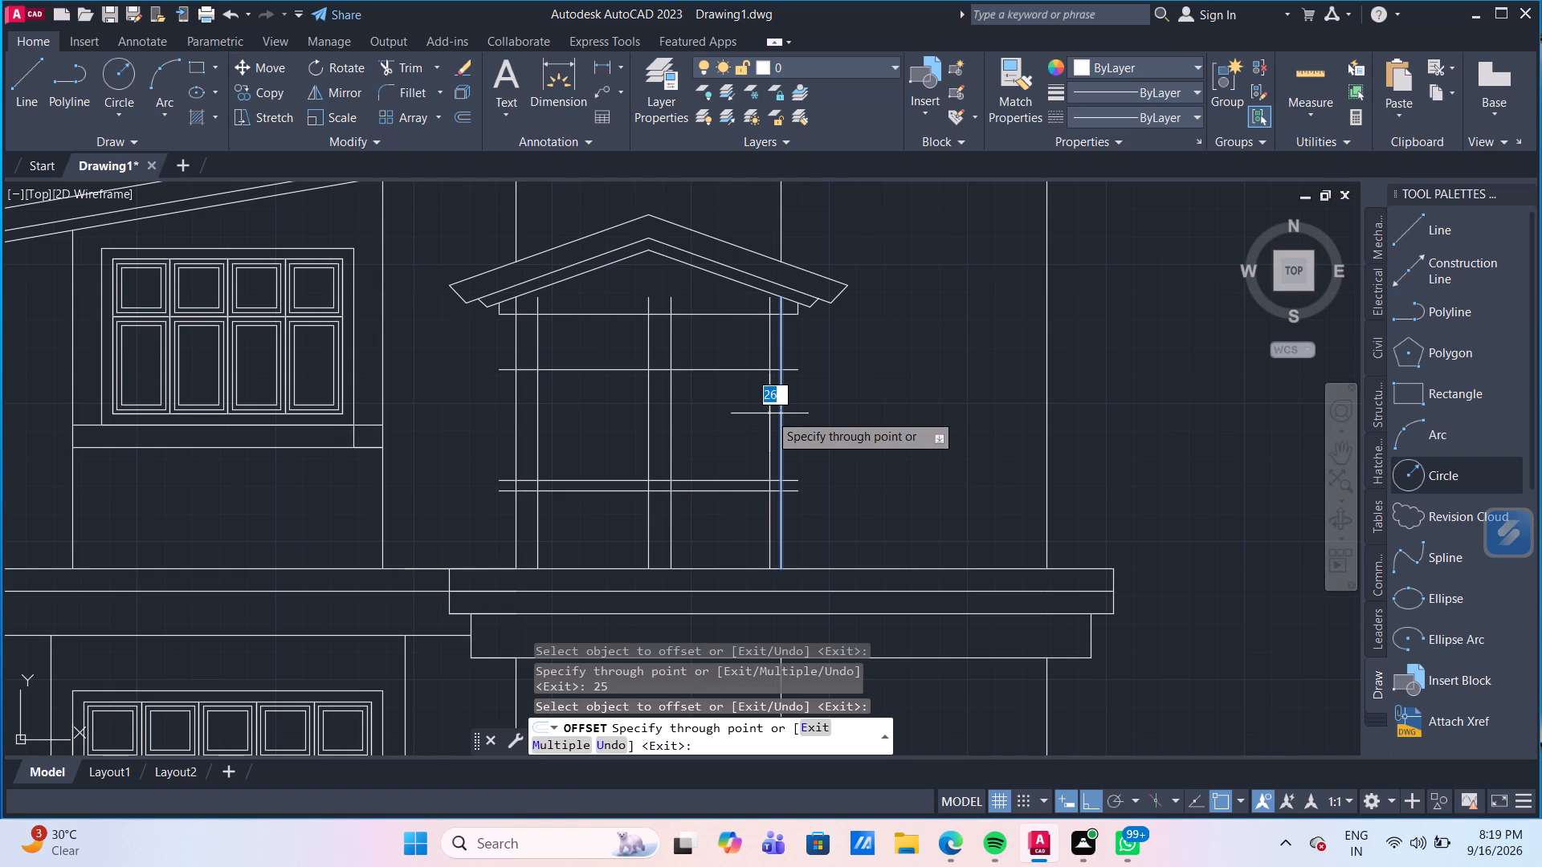
type("20")
key("Return")
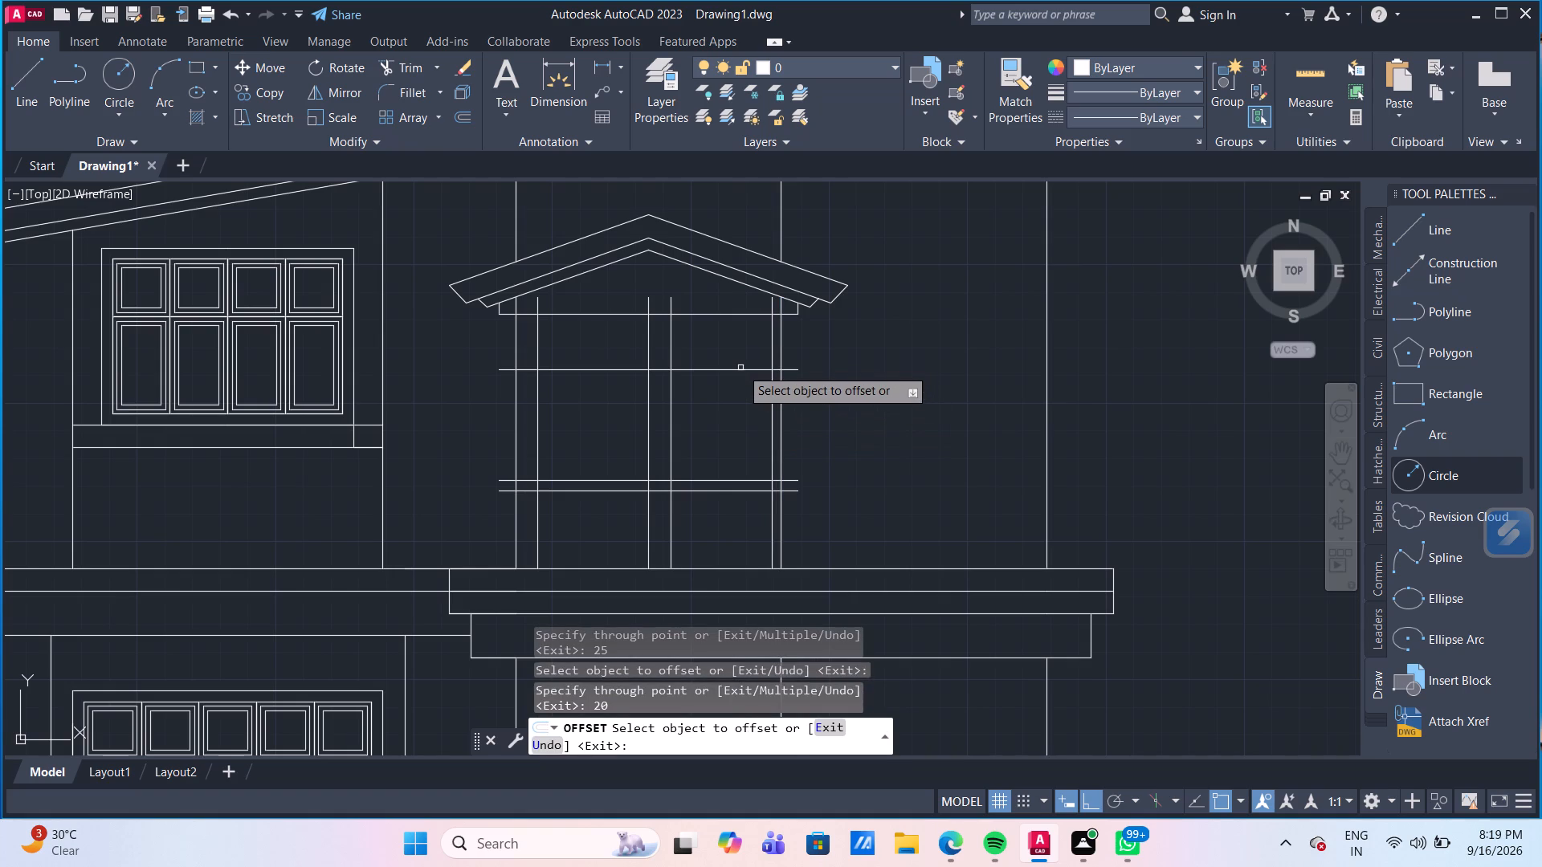
left_click(740, 371)
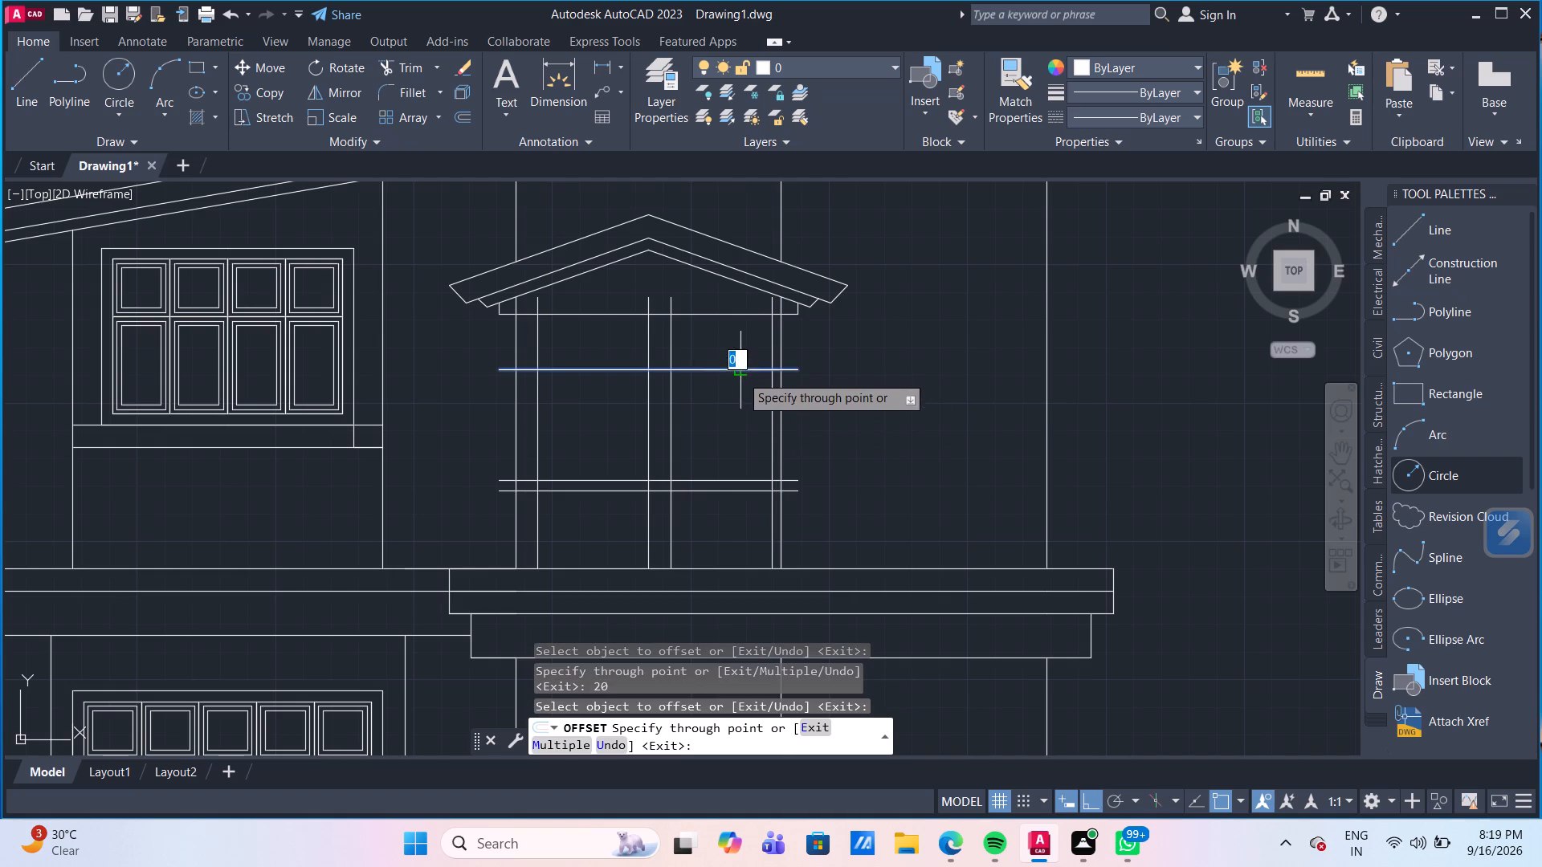
type("20")
key("Return")
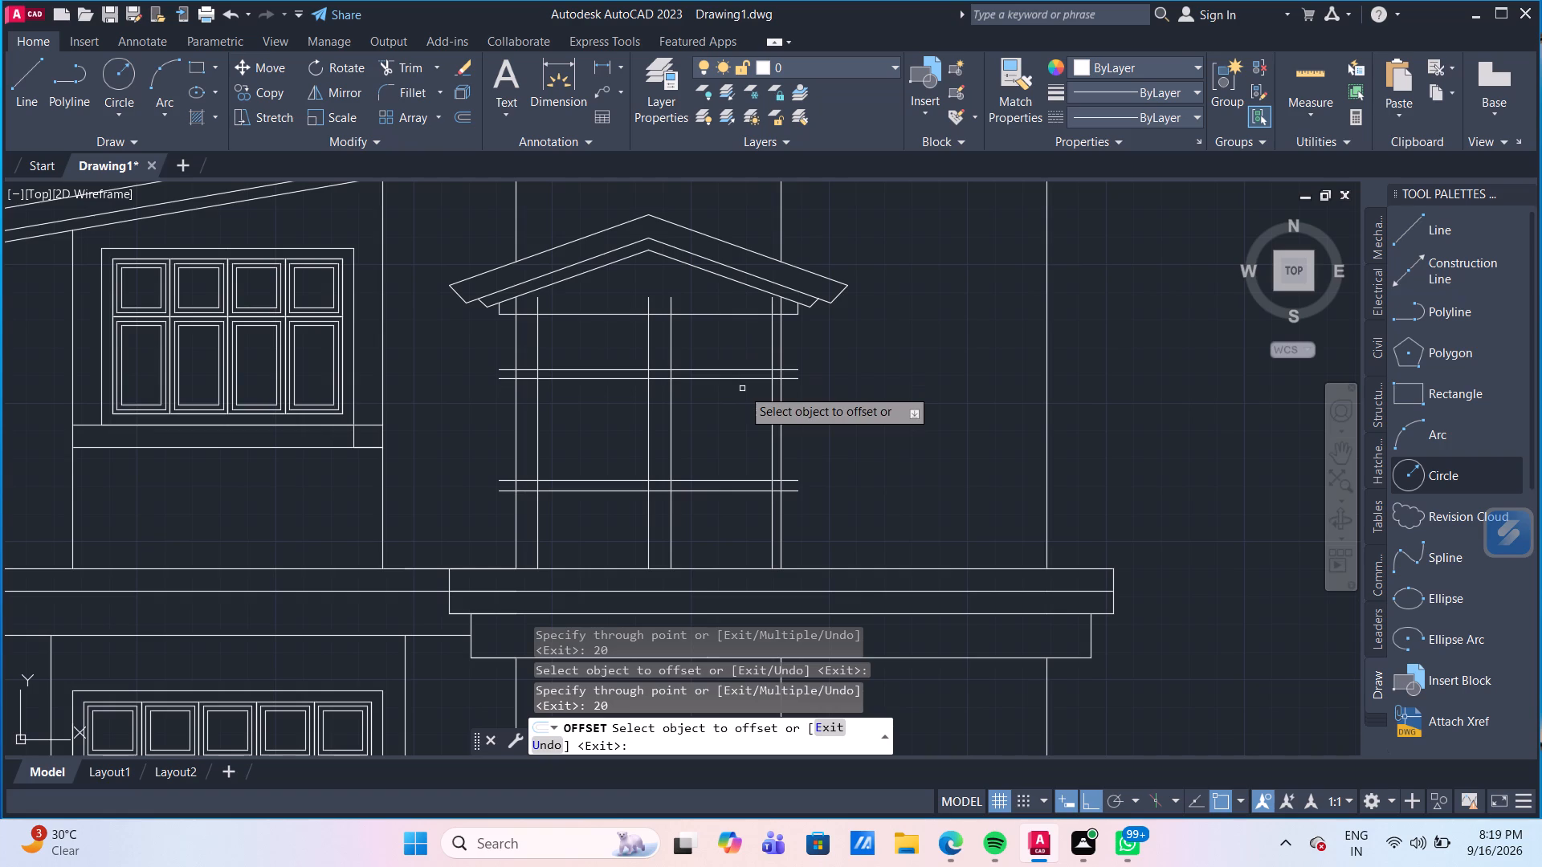
left_click(670, 441)
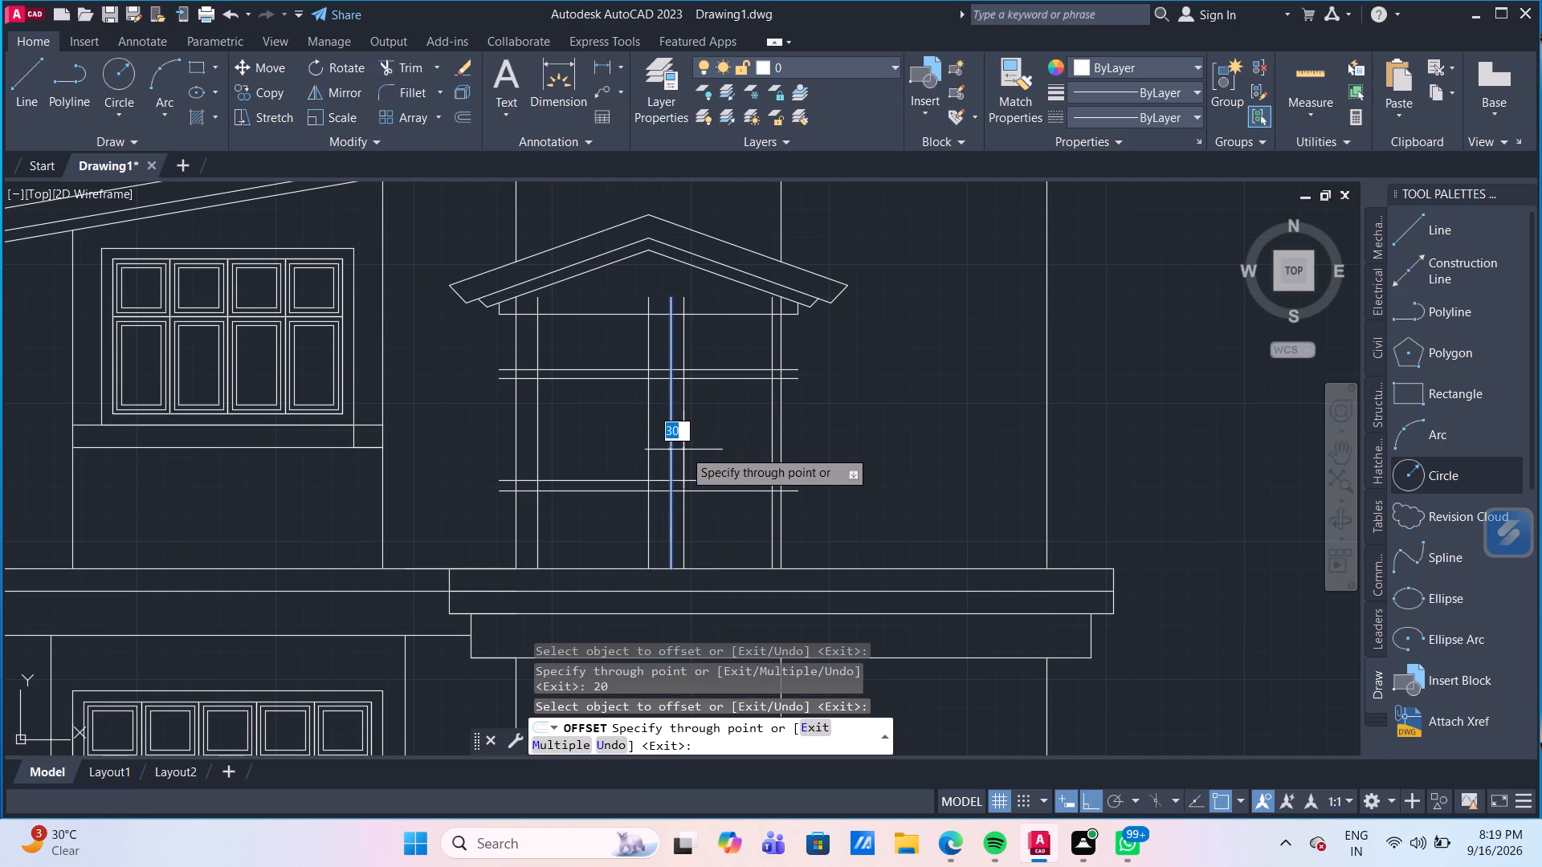
type("20")
key("Return")
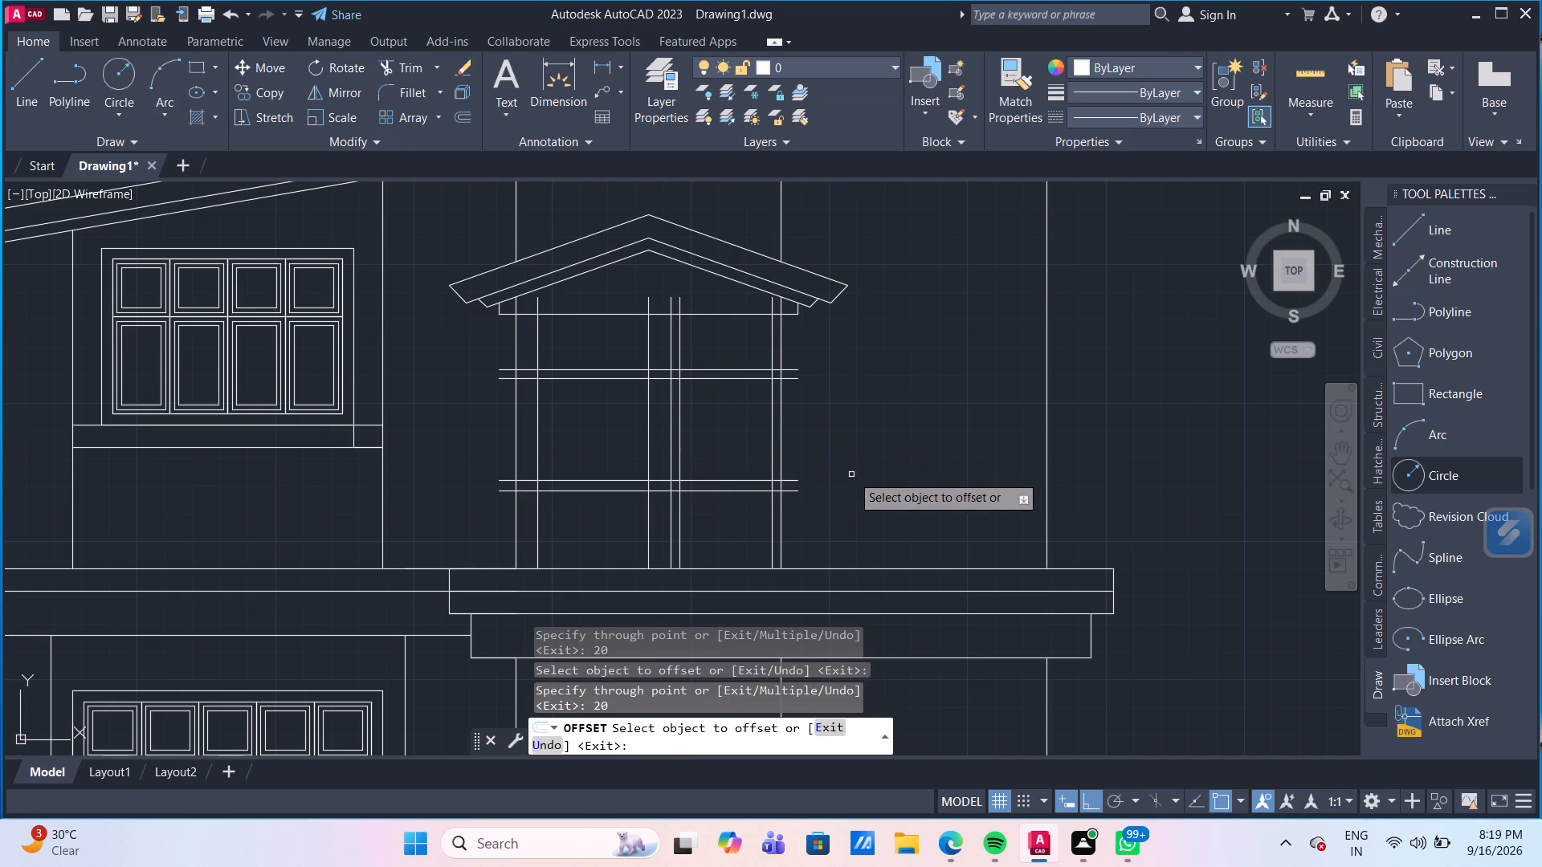
key("Escape")
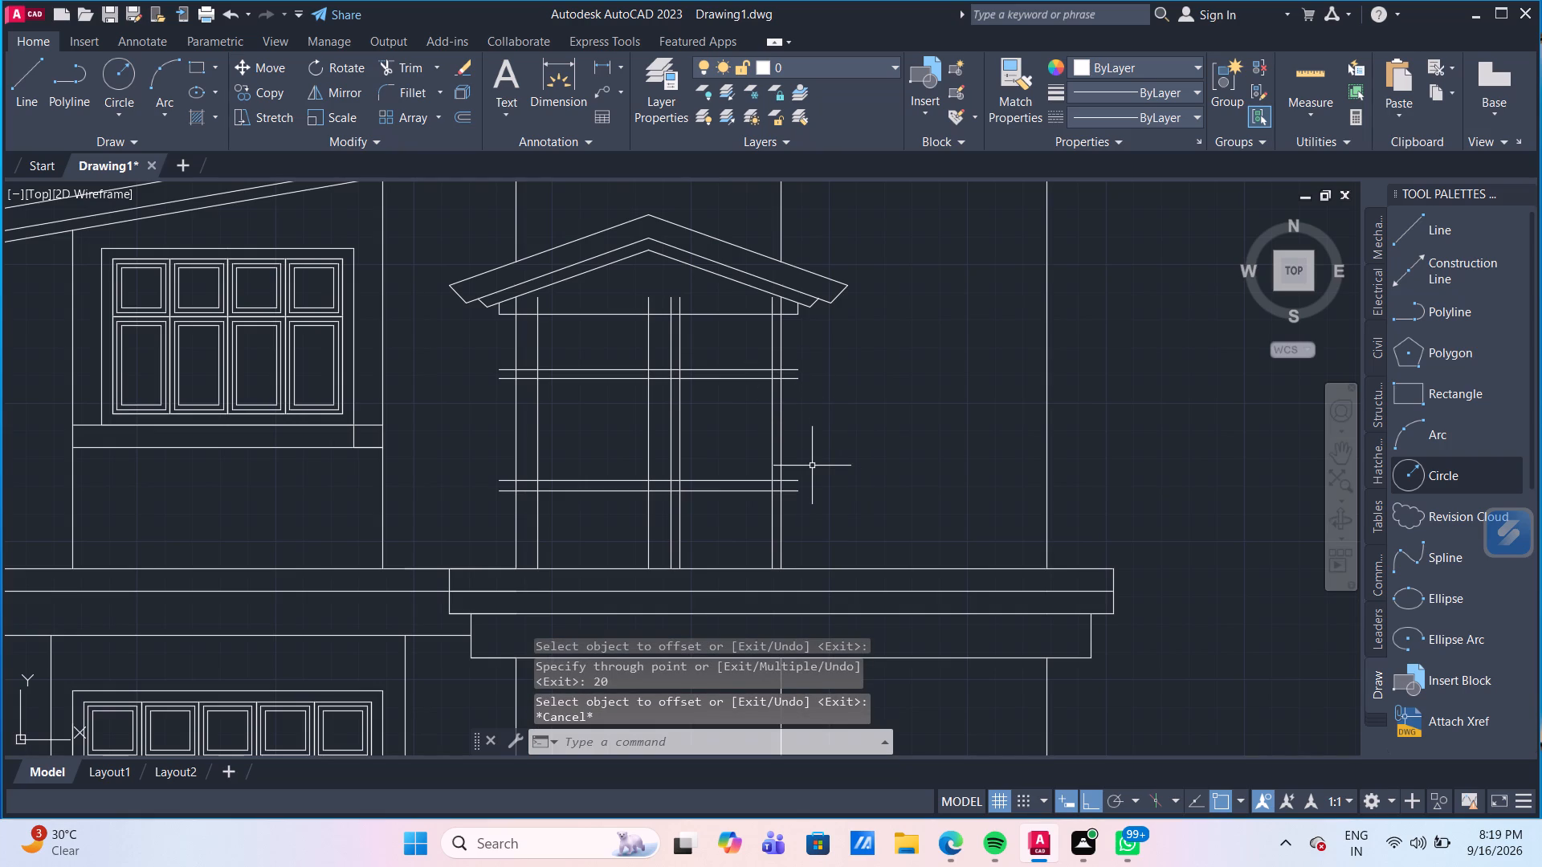
Trim the ends of the horizontal head and sill lines that overhang the bay's right edge.
type("TR")
key("Return")
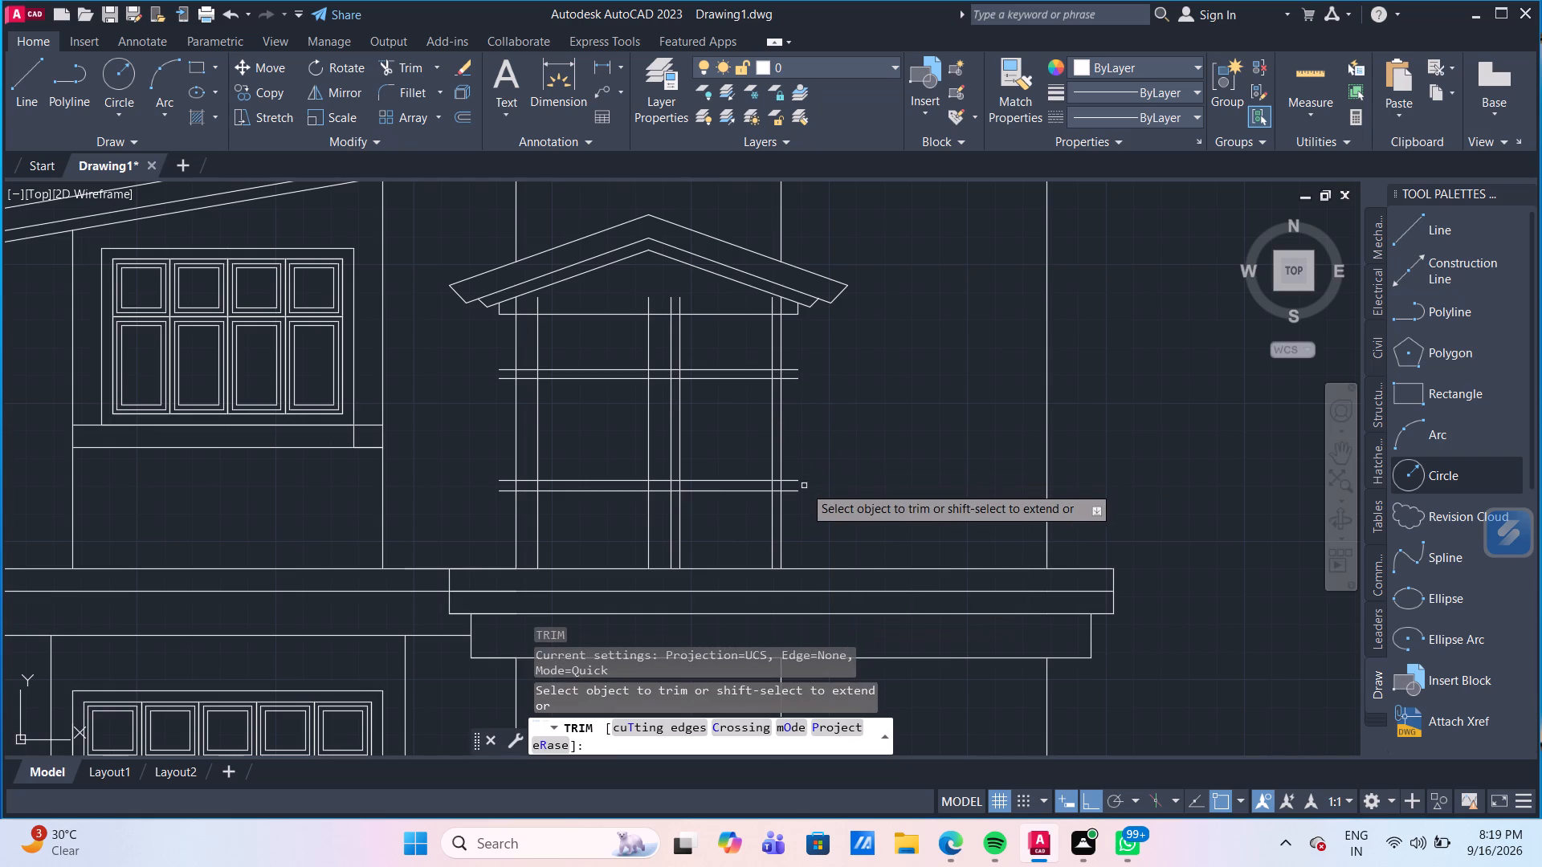
left_click(793, 498)
left_click(792, 360)
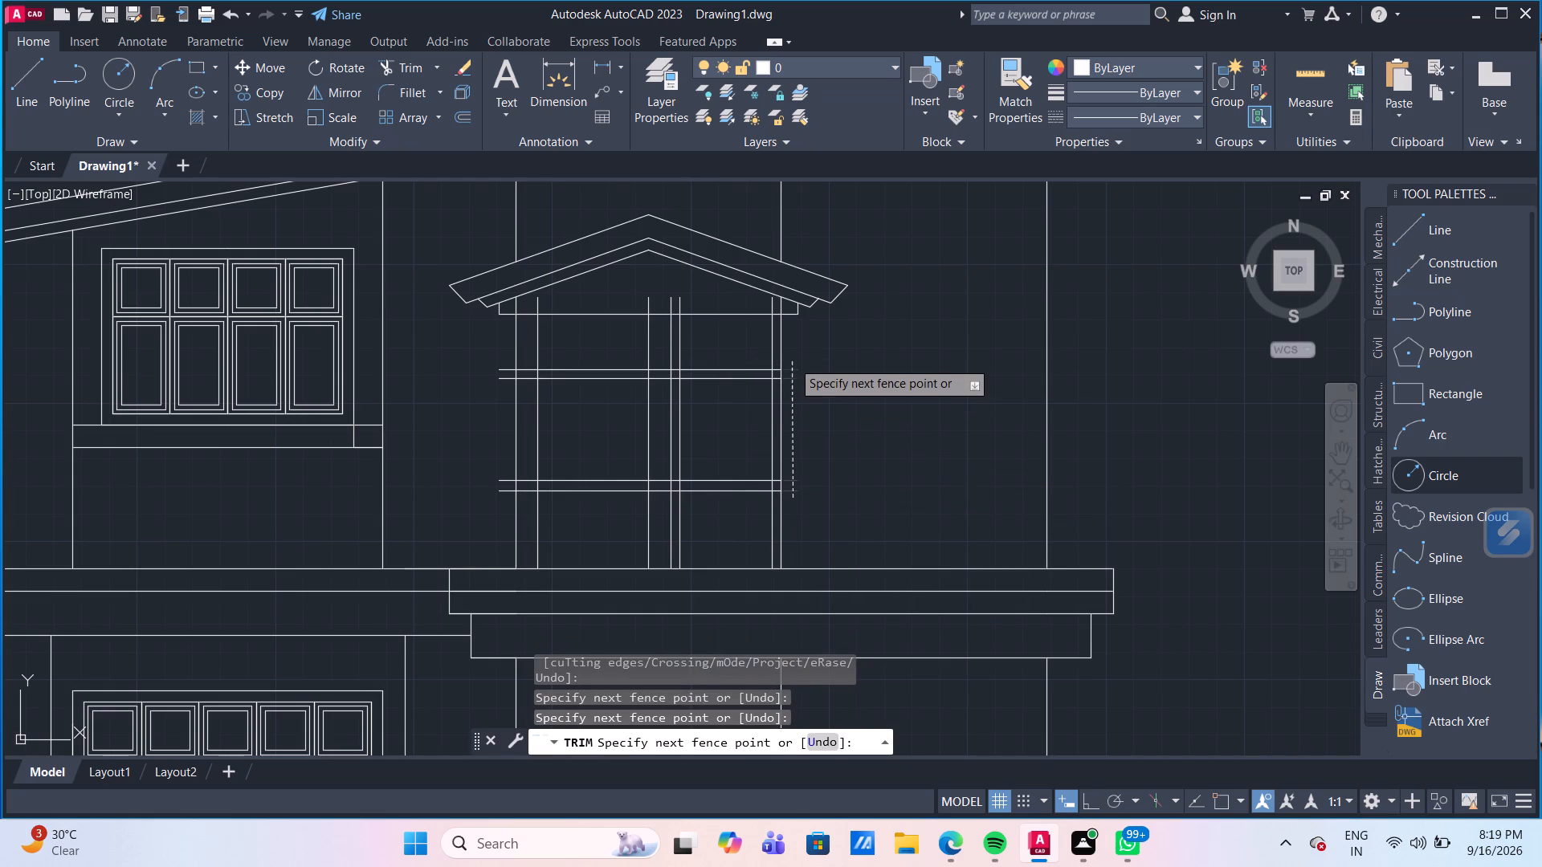
Trim the crossing line ends at the two upper corners of the right-hand window's inner frame.
scroll(777, 369, "up", 2)
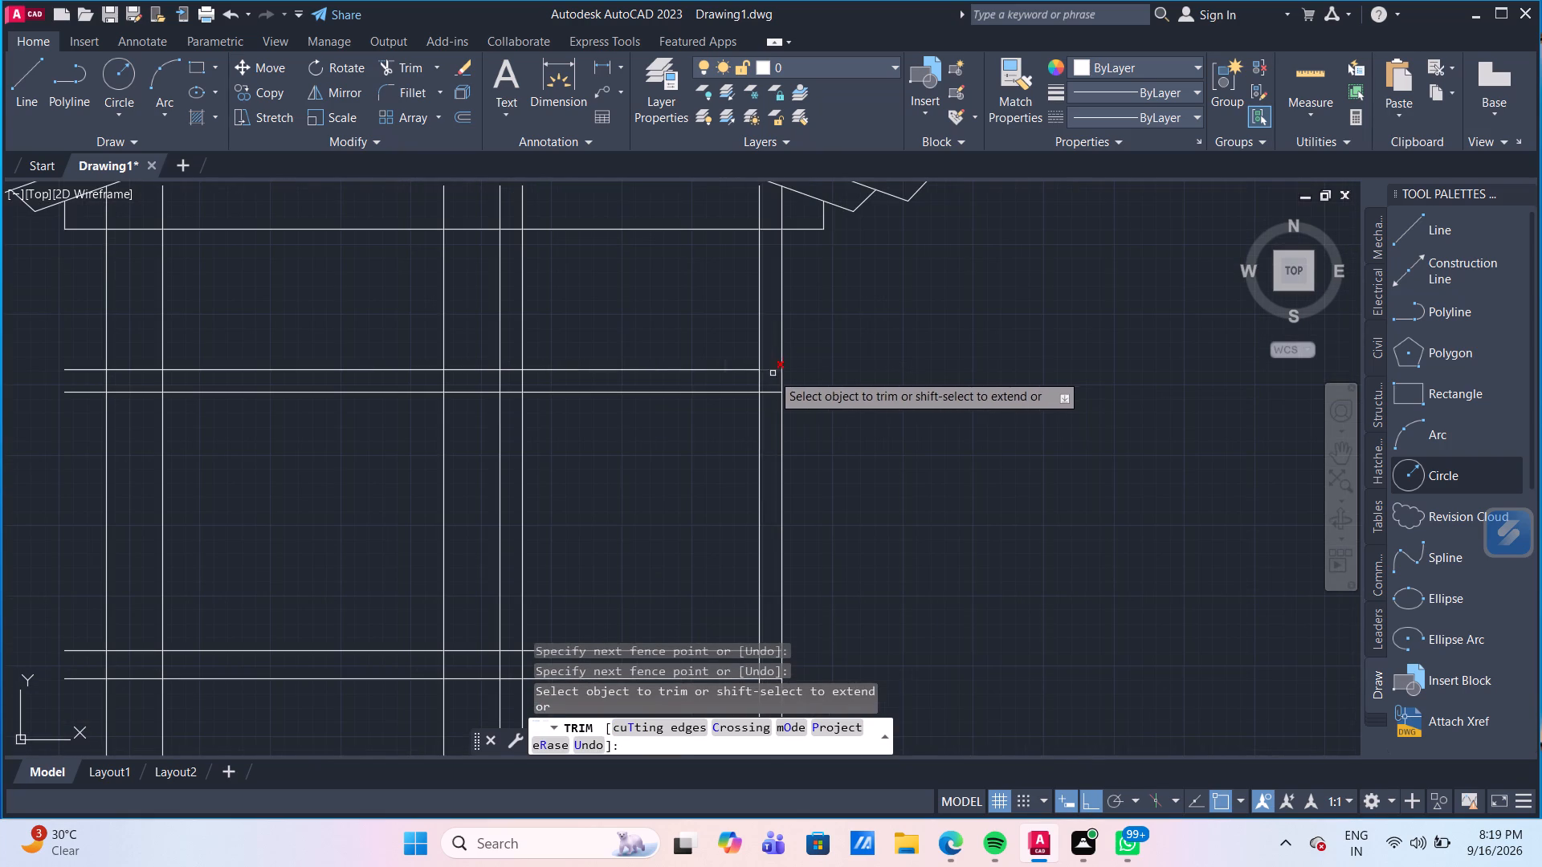
left_click(760, 376)
left_click(770, 394)
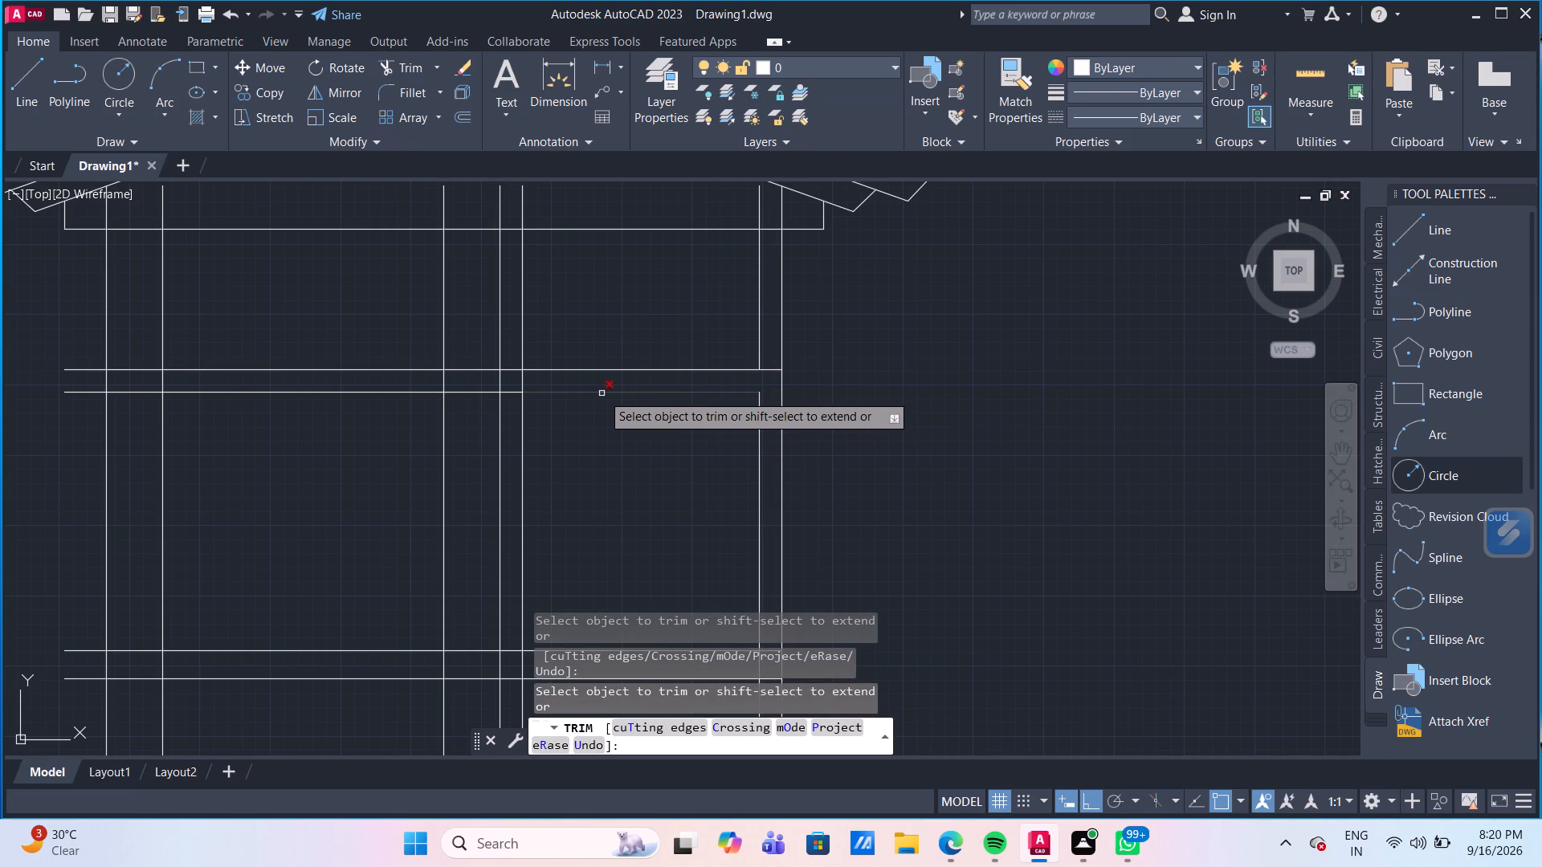
scroll(573, 384, "up", 1)
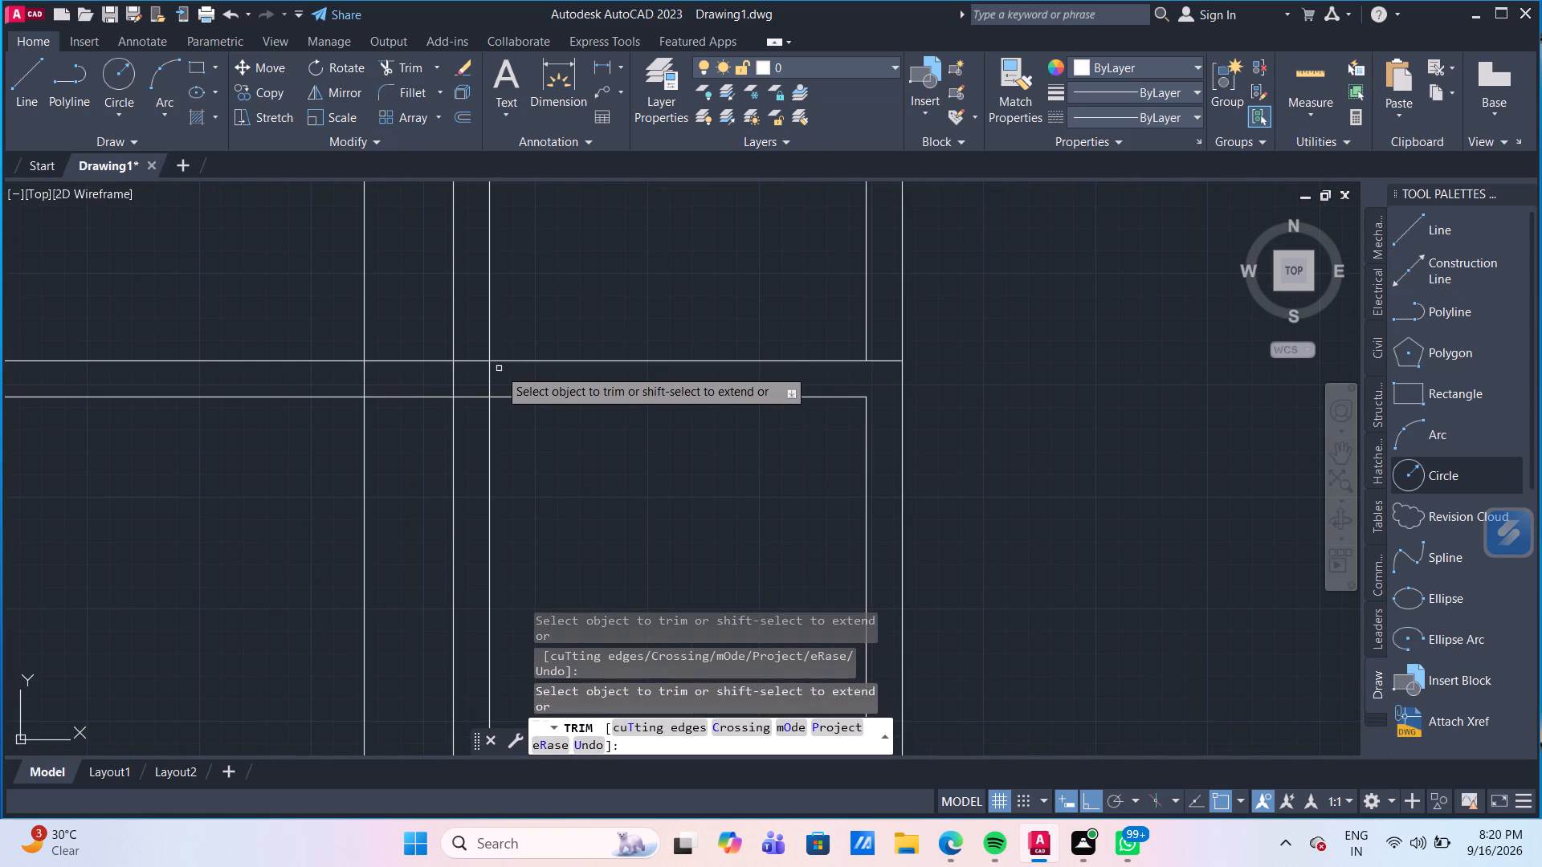
left_click(492, 372)
left_click(479, 398)
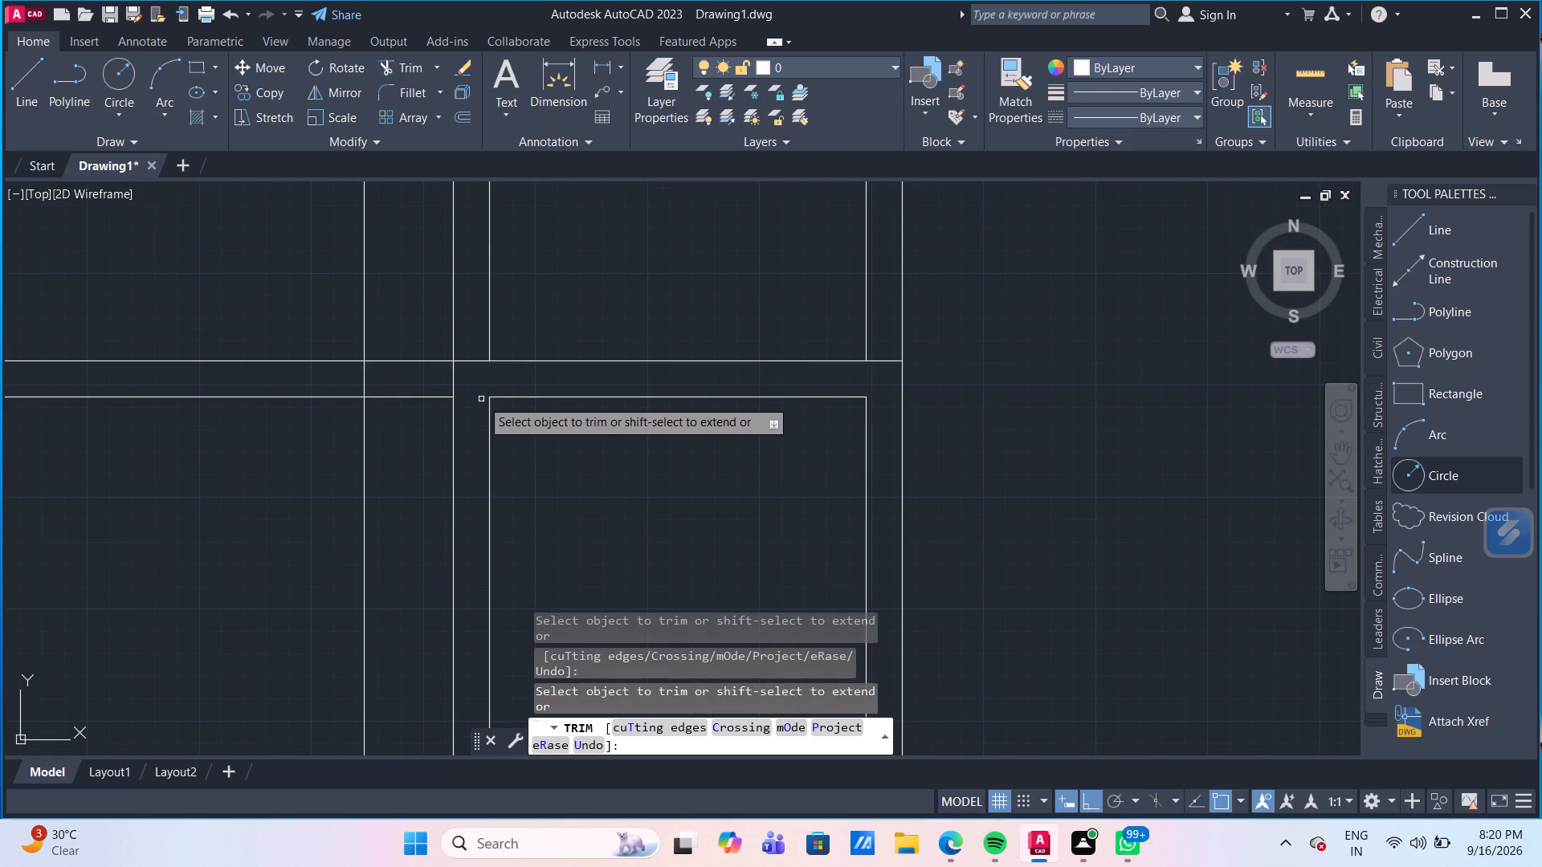
Trim the right-hand divider pair above the window head, and the vertical line stubs projecting above the gable's base line.
scroll(585, 463, "down", 3)
middle_click_drag(606, 488, 598, 381)
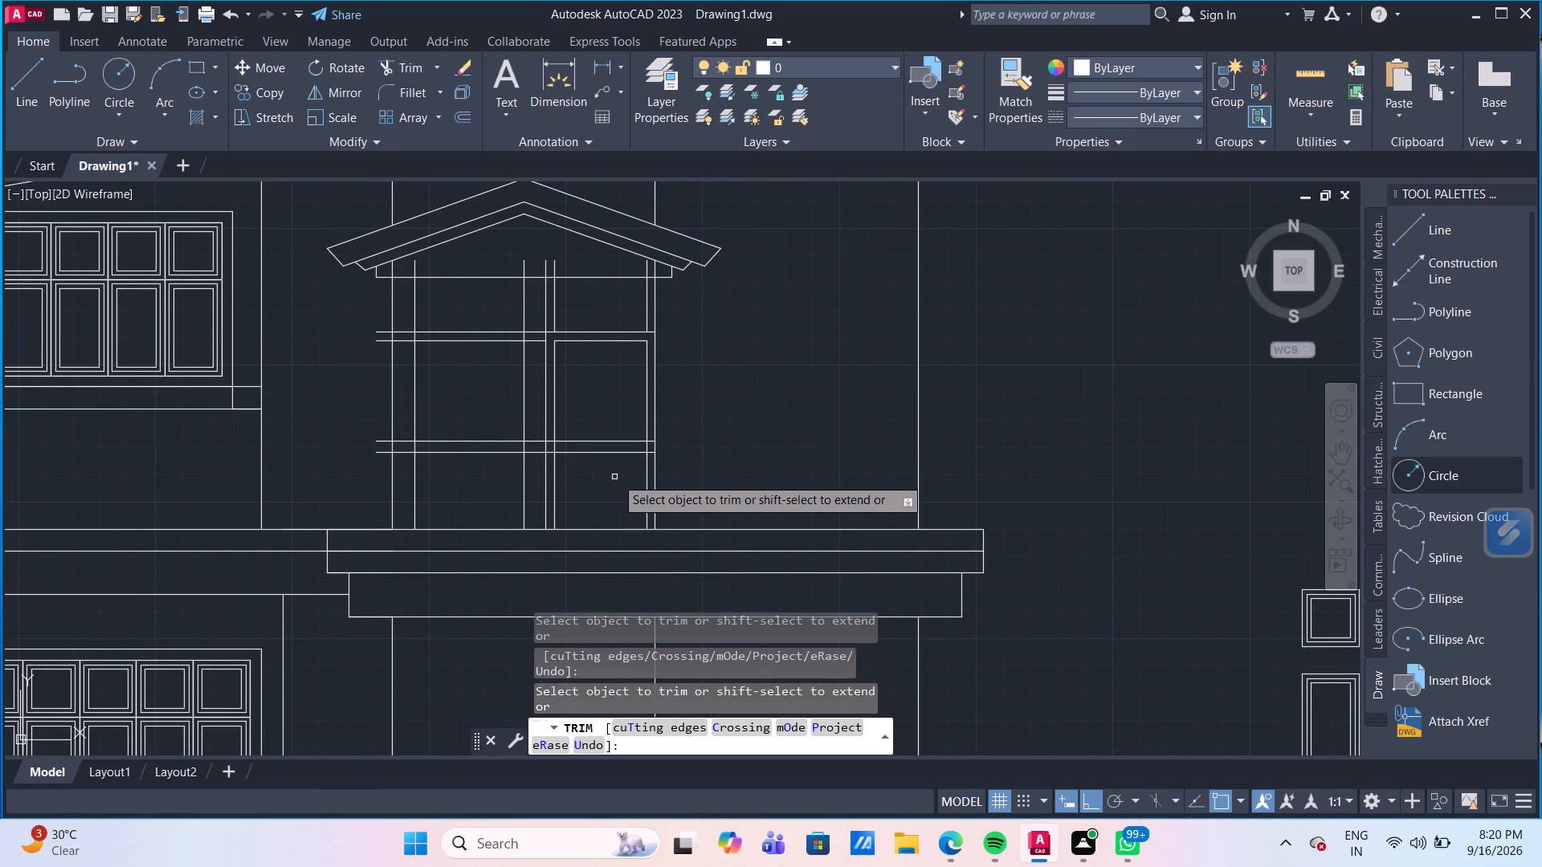
scroll(566, 451, "up", 1)
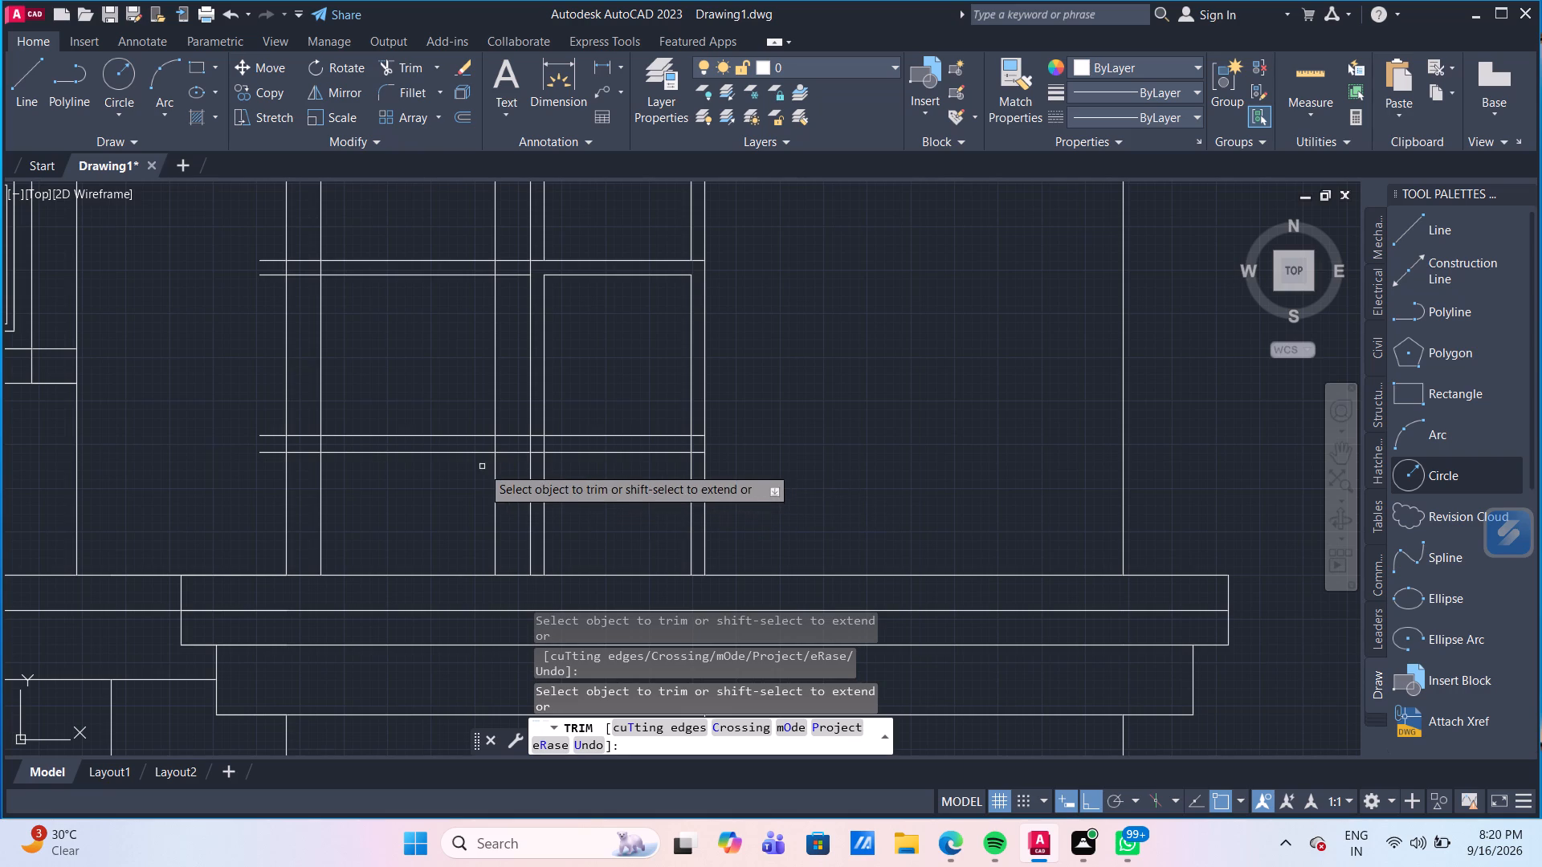
scroll(488, 477, "down", 2)
scroll(478, 419, "up", 1)
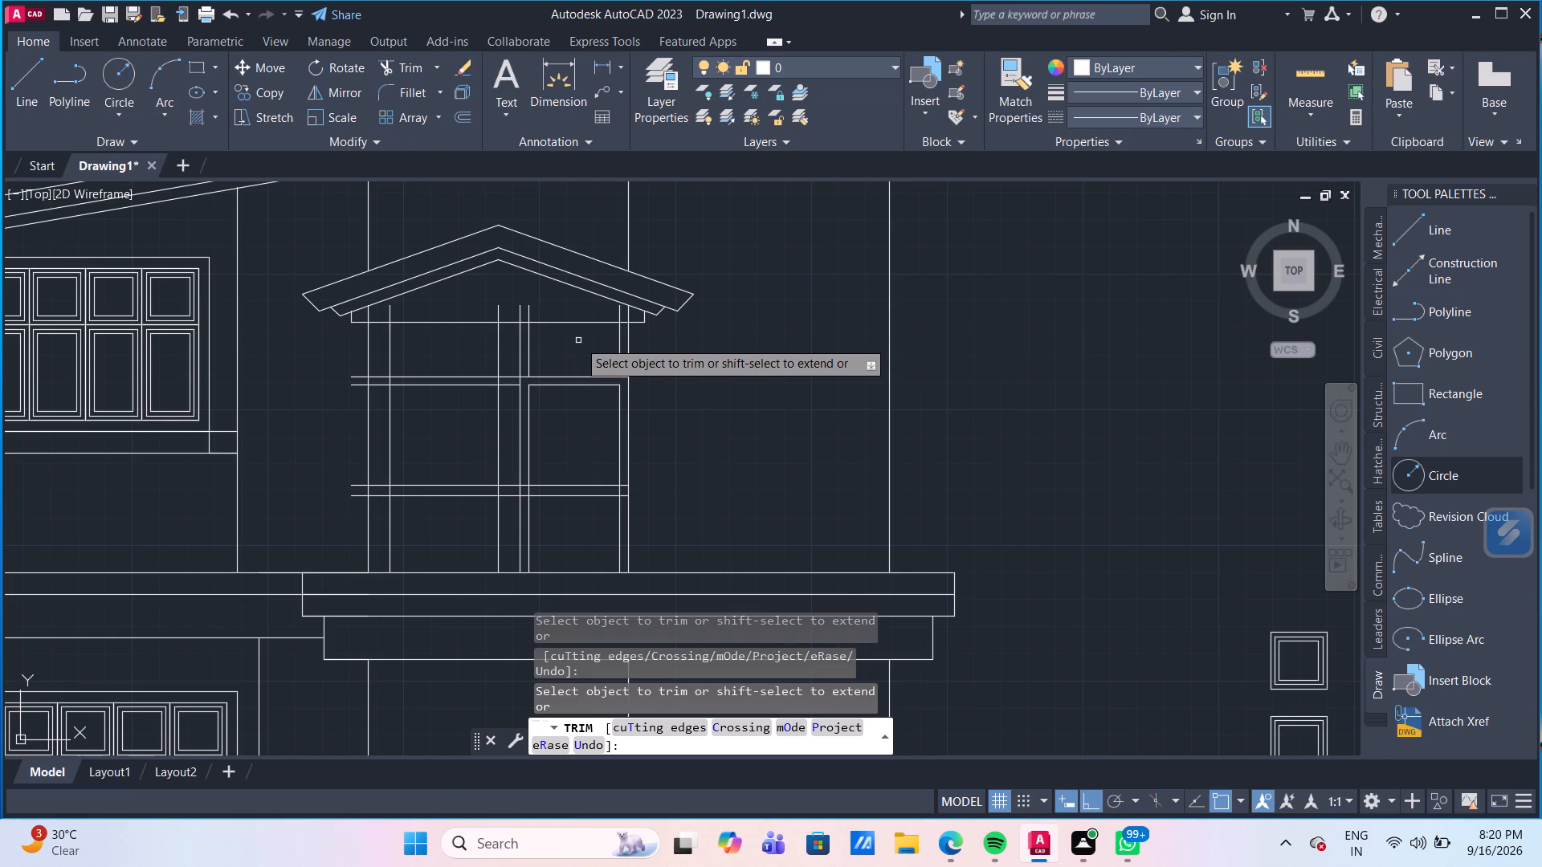
left_click(555, 344)
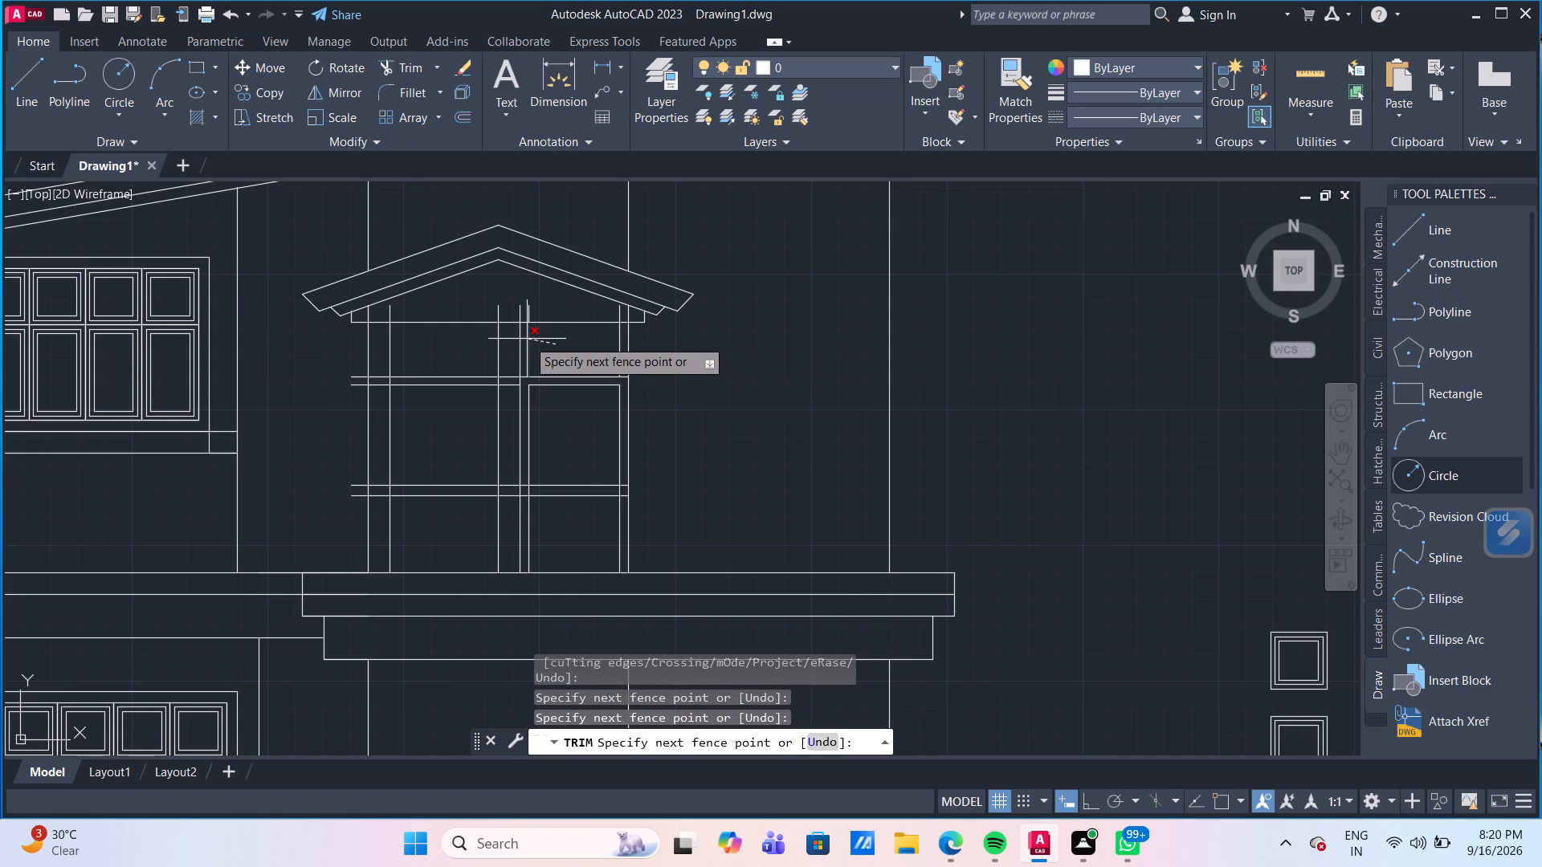
left_click(517, 338)
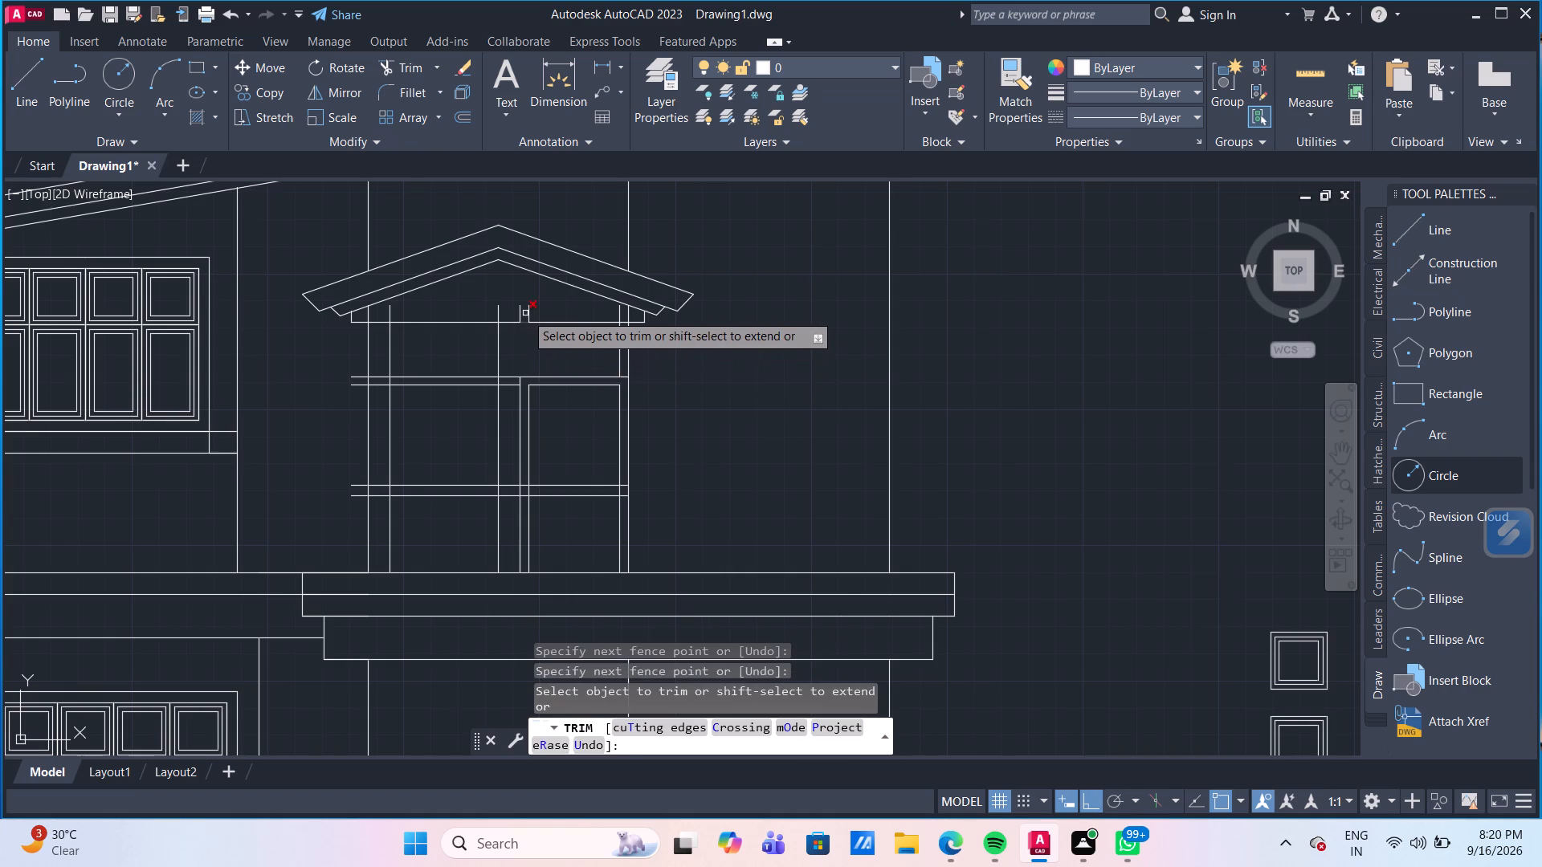
left_click(528, 313)
left_click(518, 311)
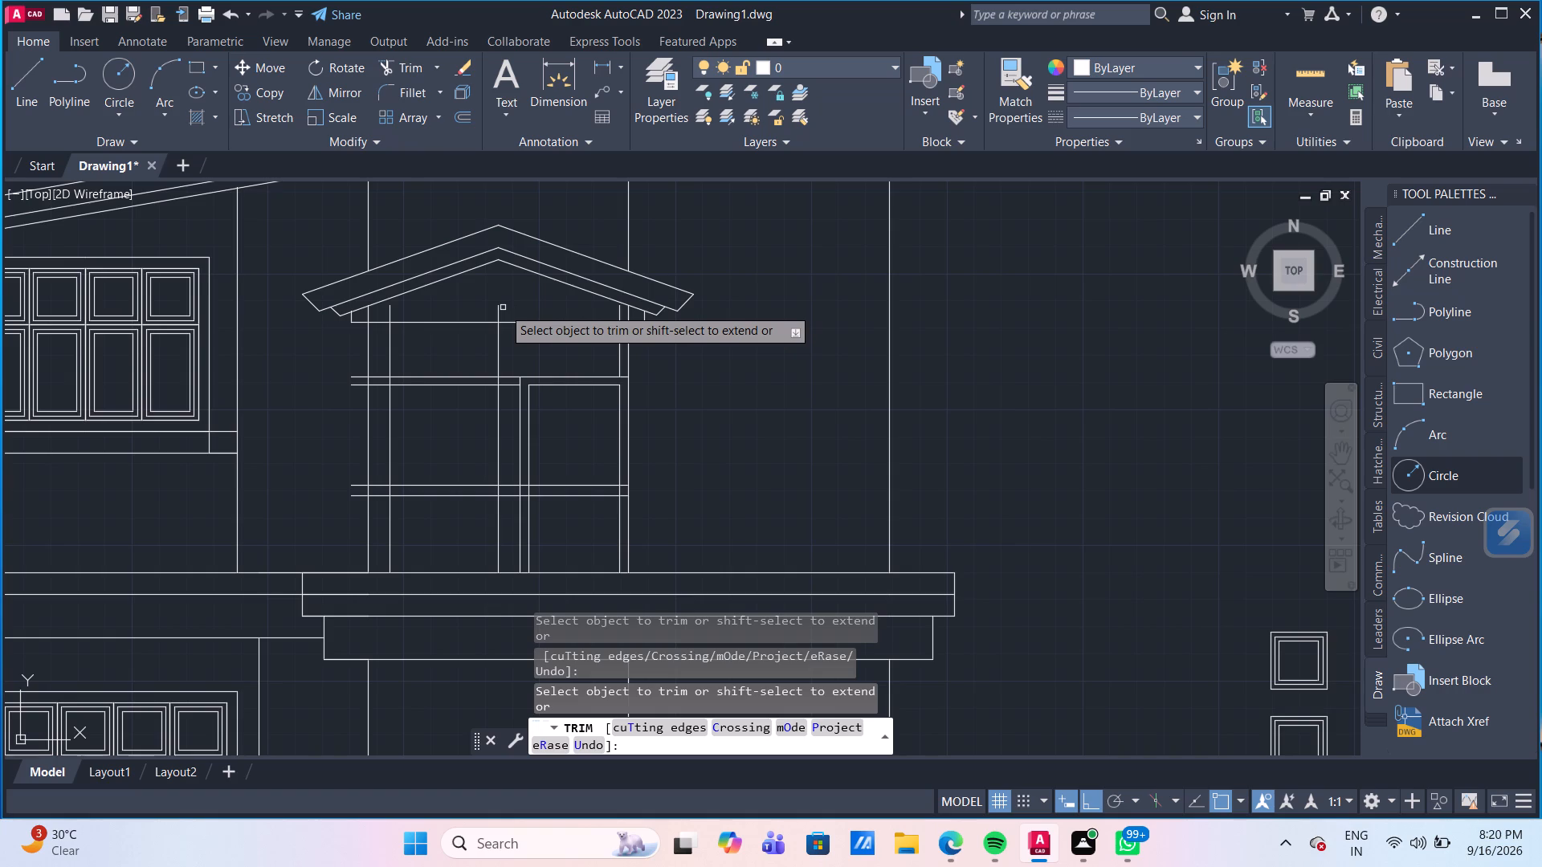
left_click(499, 307)
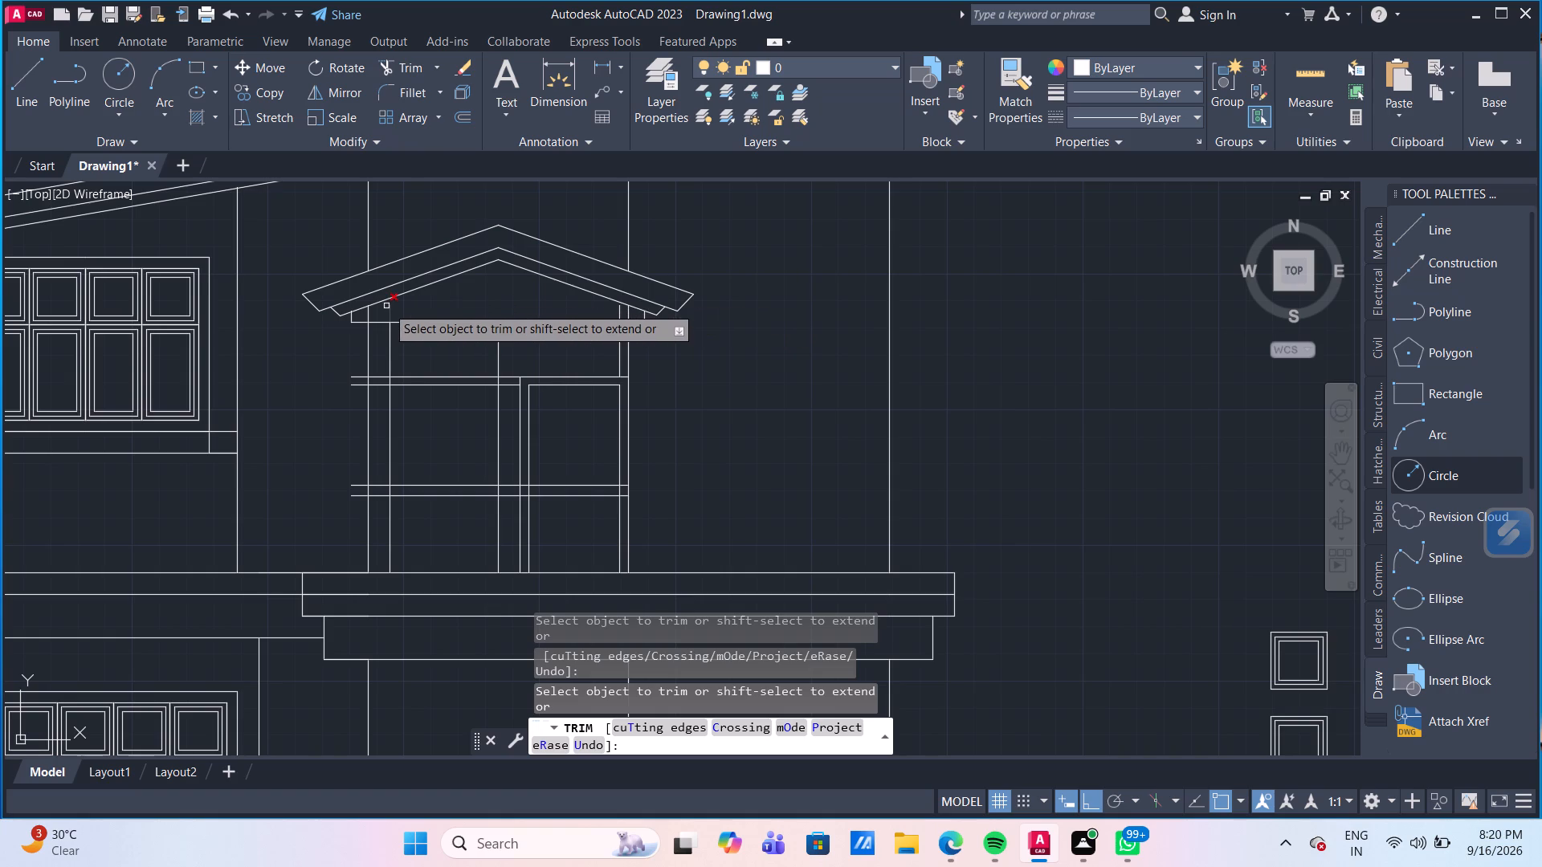
left_click(386, 306)
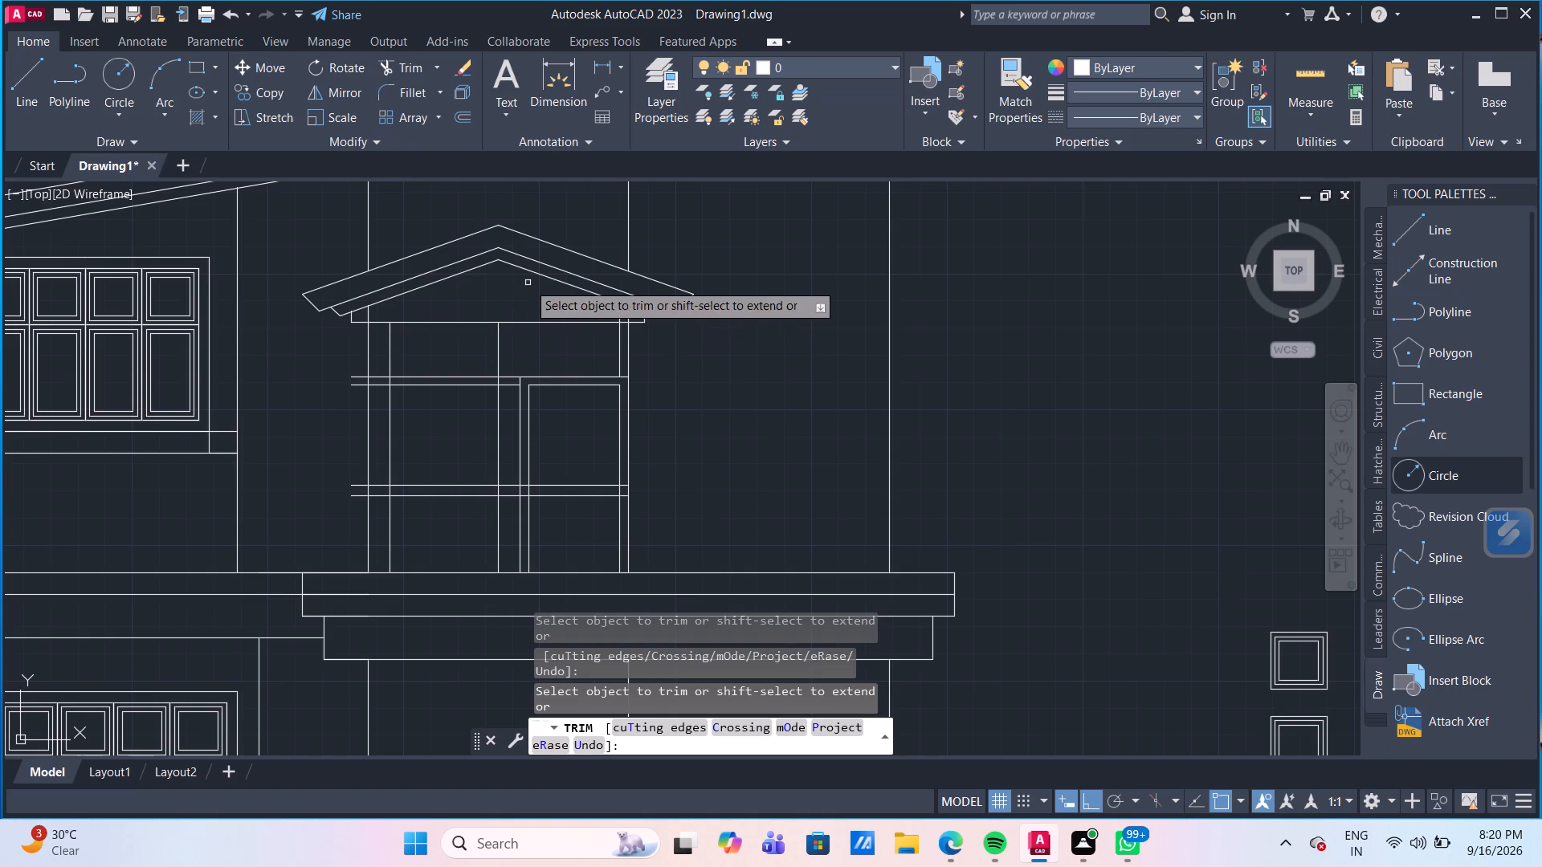
Trim the head lines back to the bay's inner left vertical and the sill lines back to its outer left edge.
left_click(382, 368)
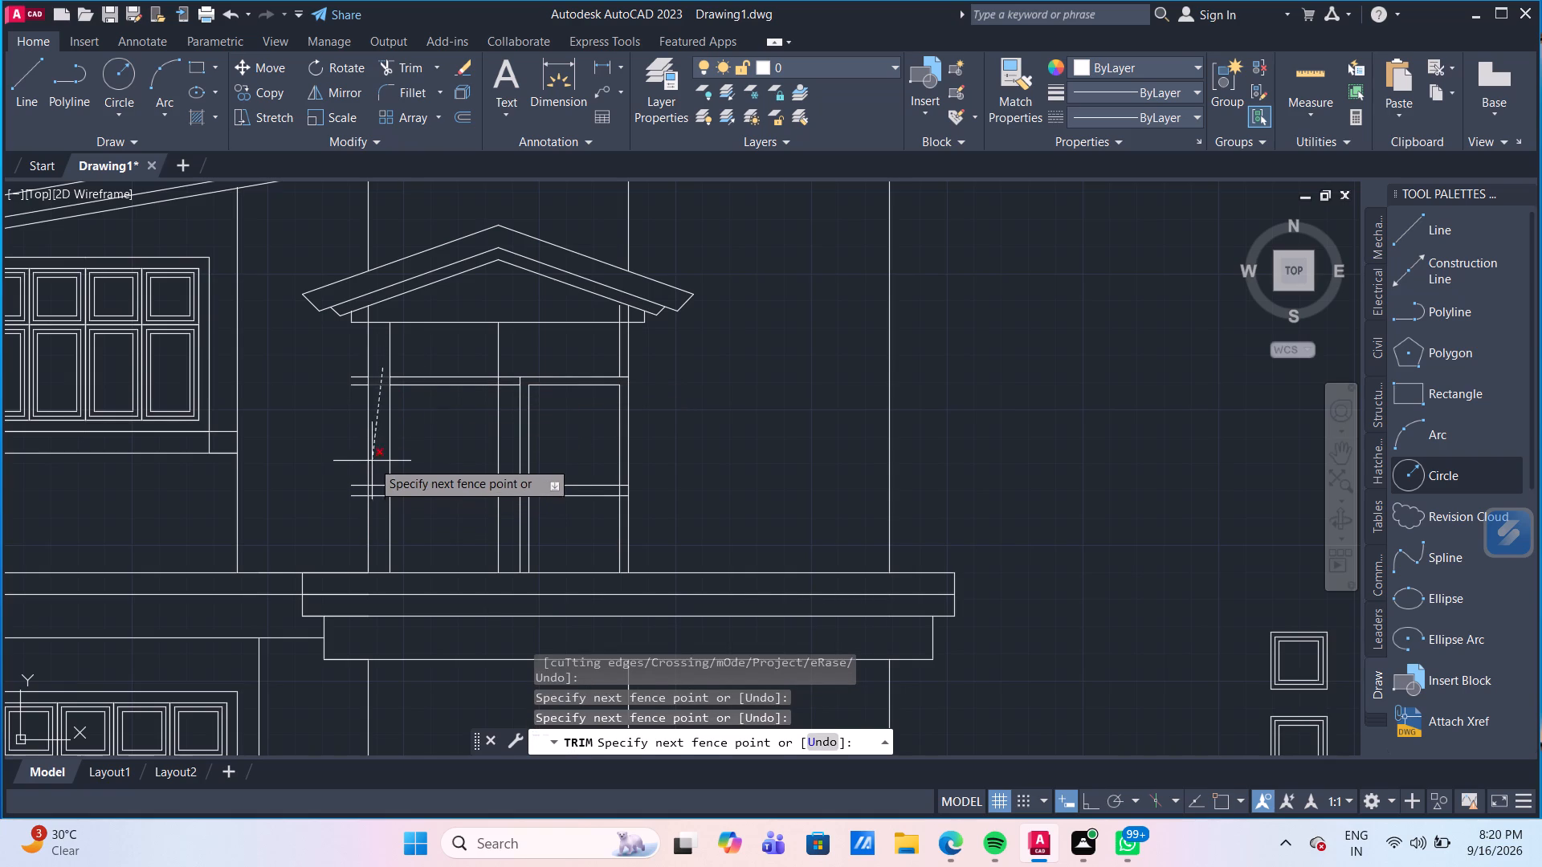
left_click(378, 438)
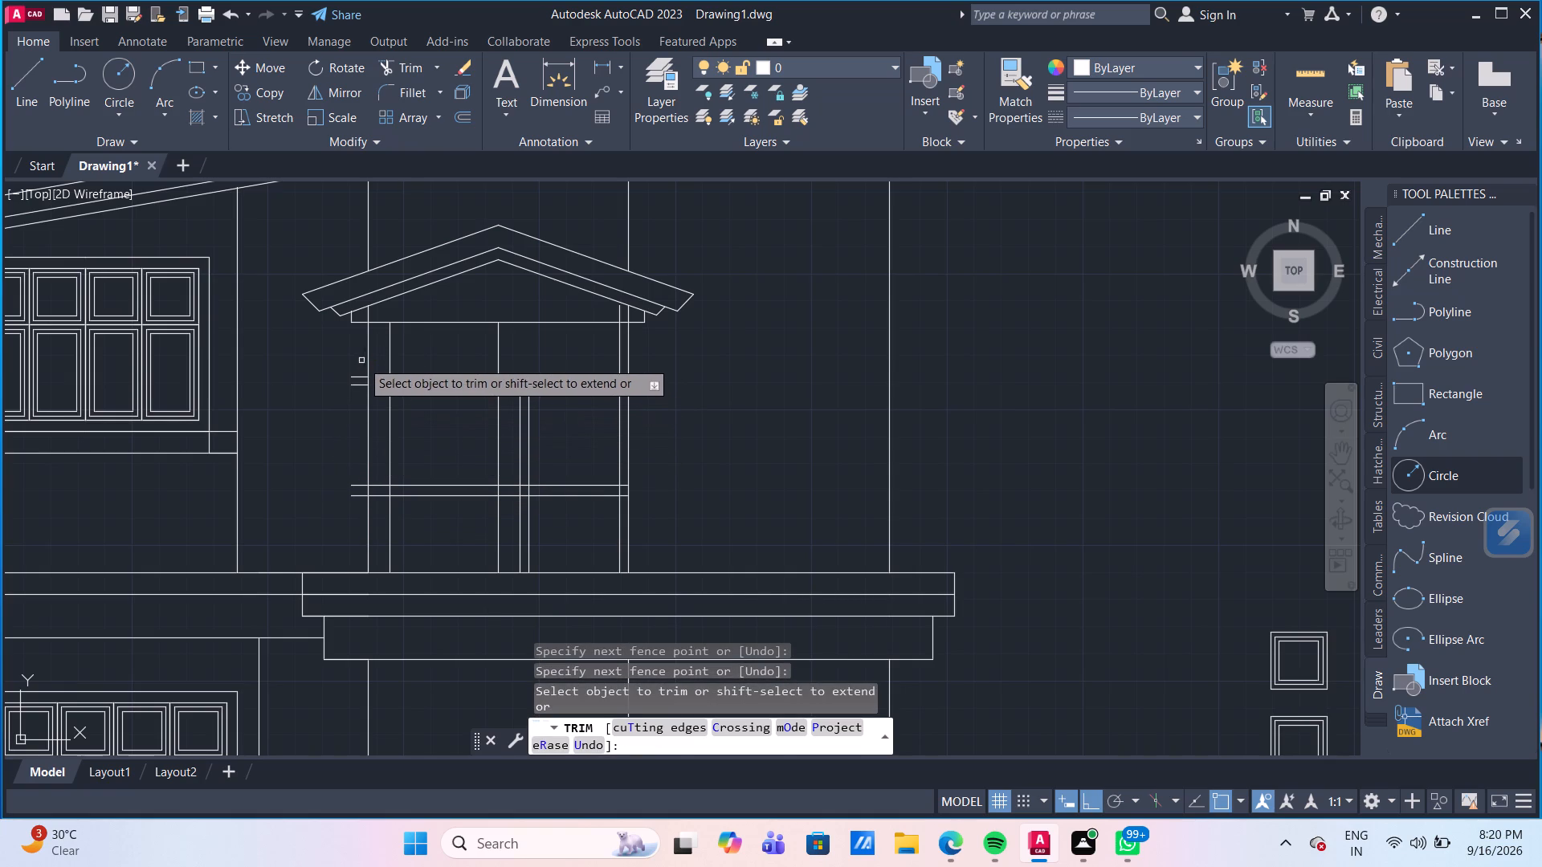
left_click(357, 357)
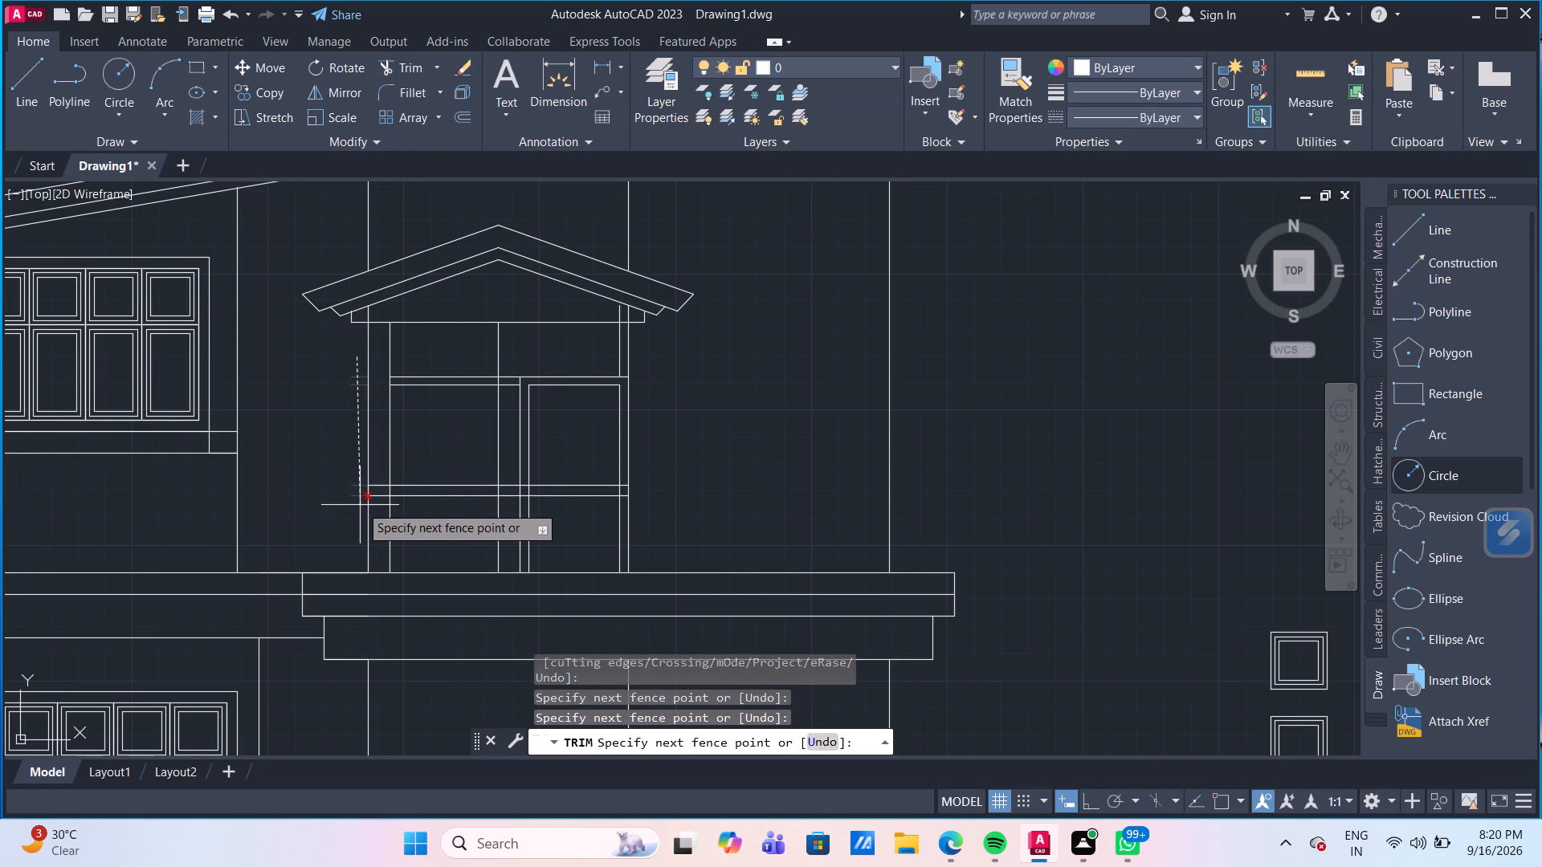
left_click(360, 505)
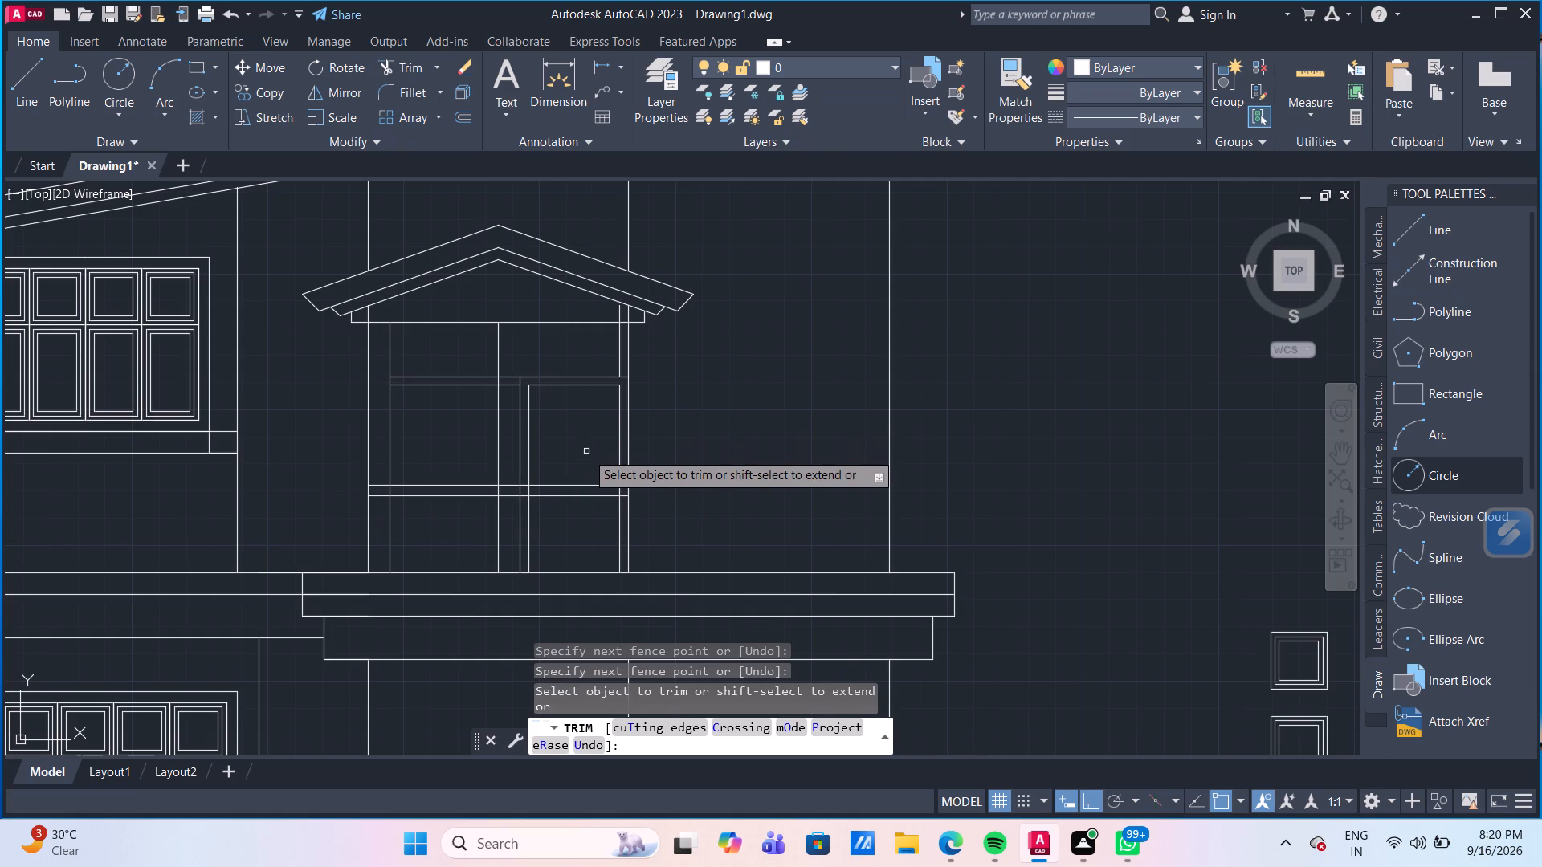
Trim away both head lines from the inner left vertical across the centre divider to the right-hand window frame.
scroll(673, 439, "down", 2)
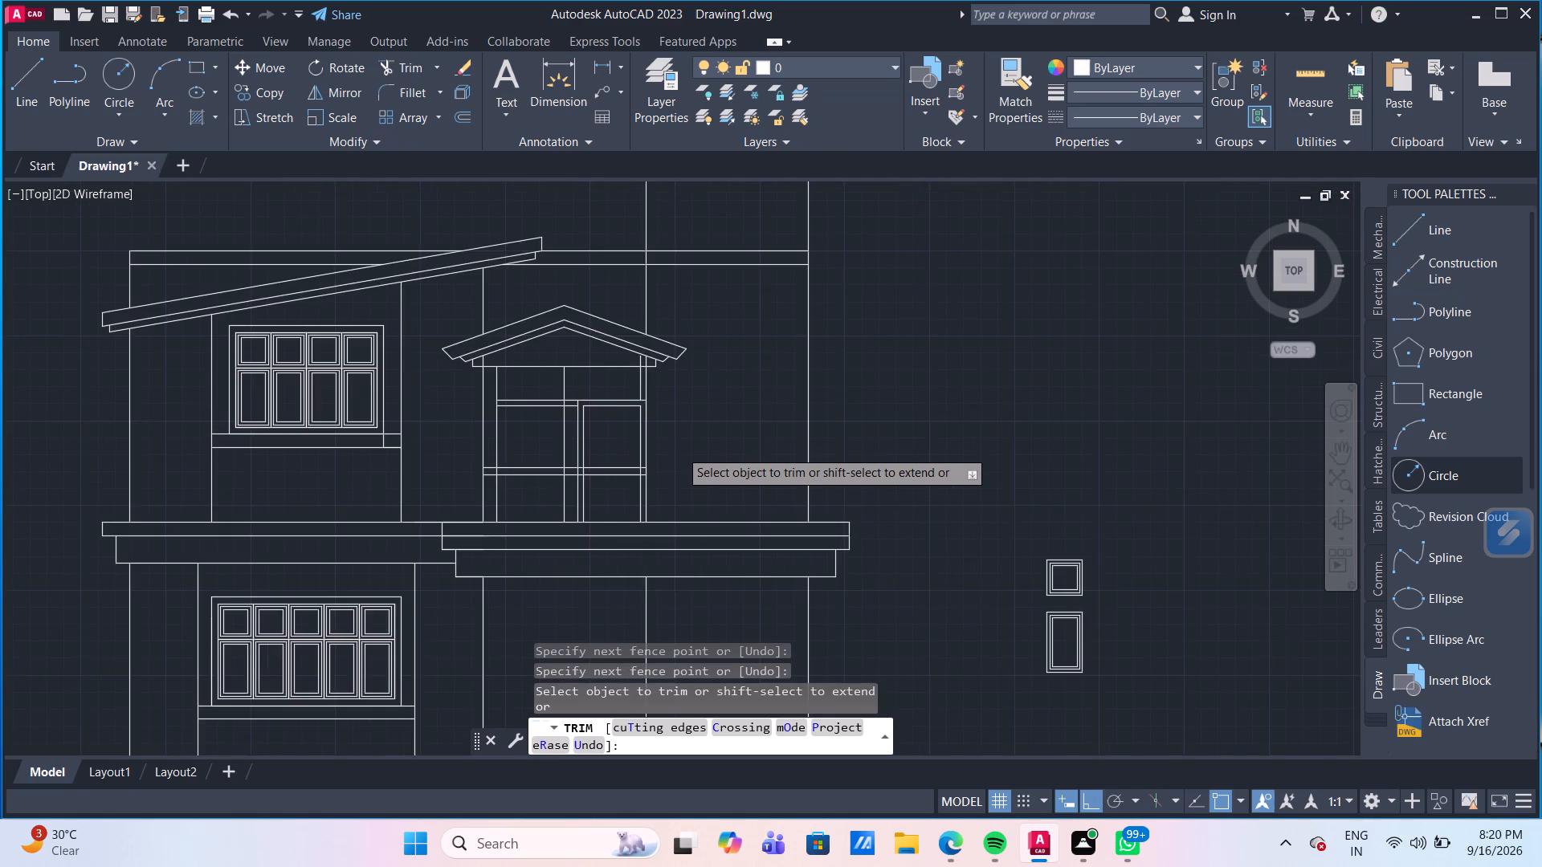
scroll(679, 450, "down", 1)
scroll(679, 450, "up", 3)
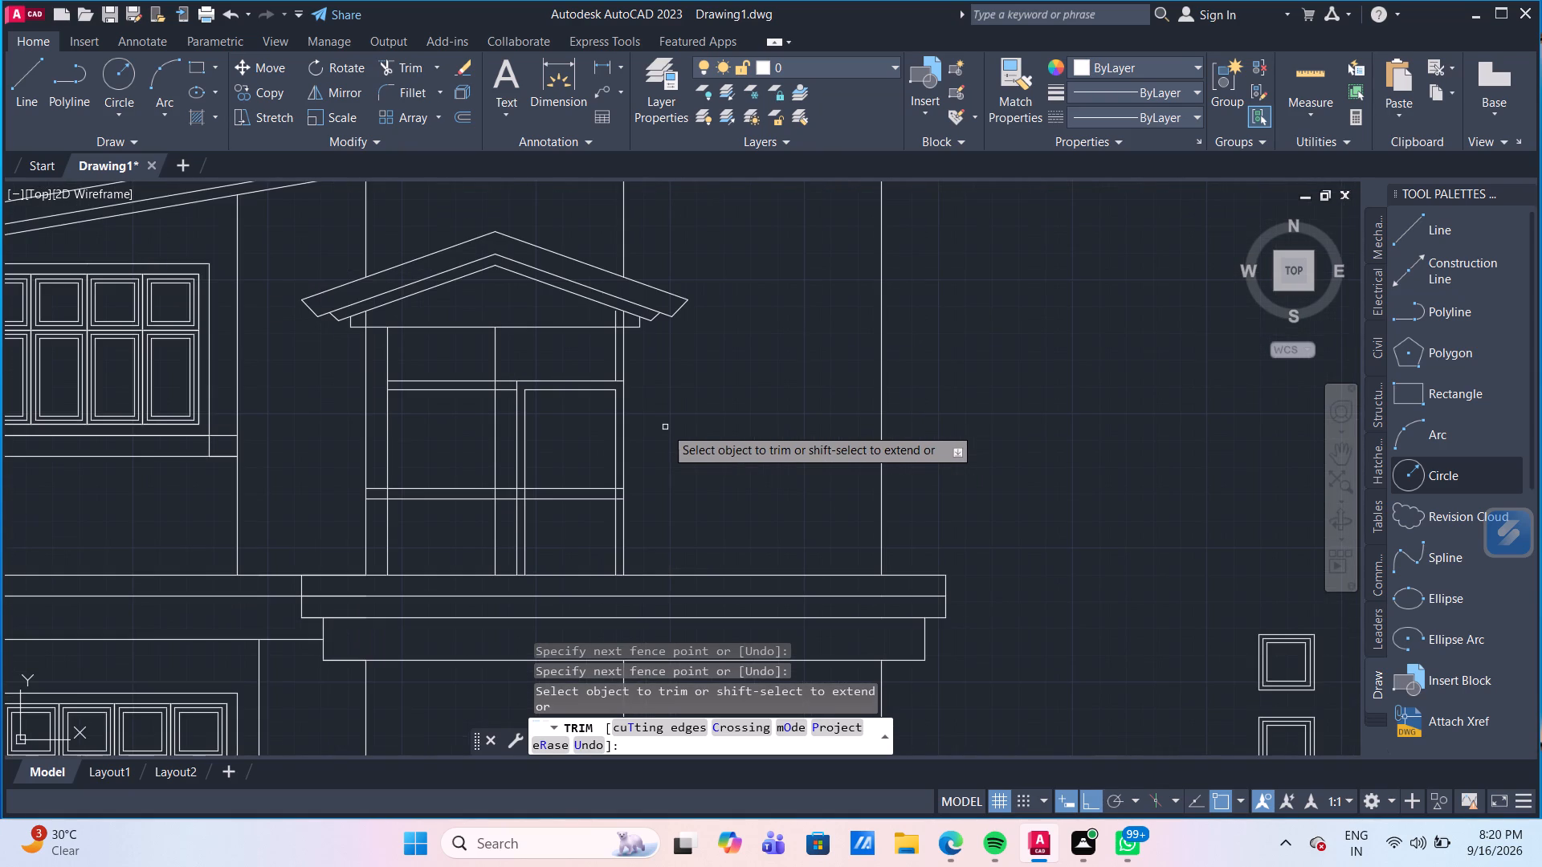
scroll(665, 427, "up", 1)
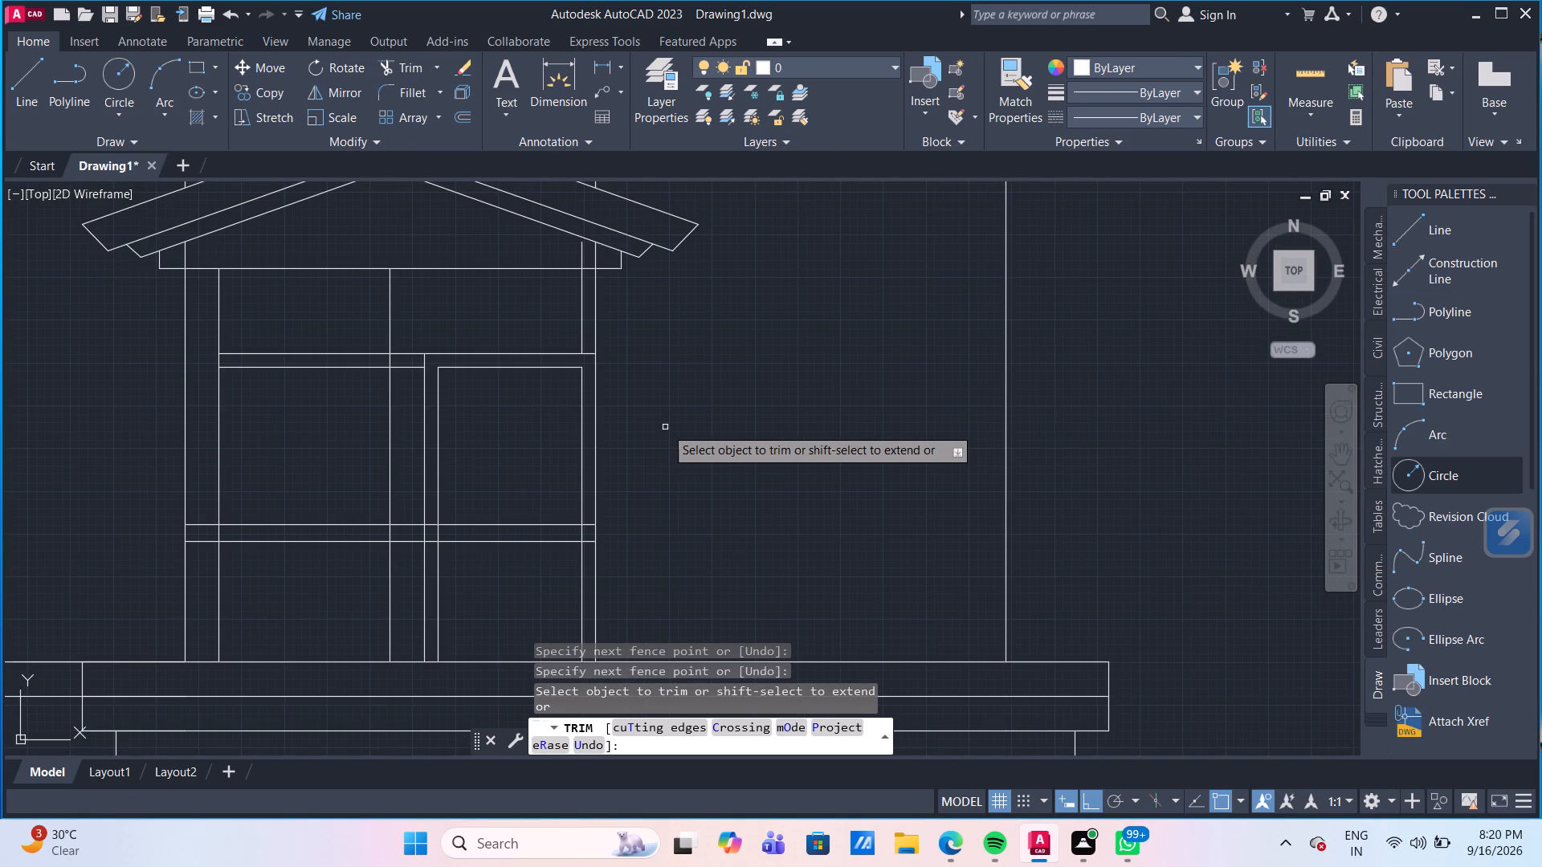
middle_click_drag(666, 427, 688, 462)
scroll(683, 438, "down", 1)
scroll(471, 440, "up", 2)
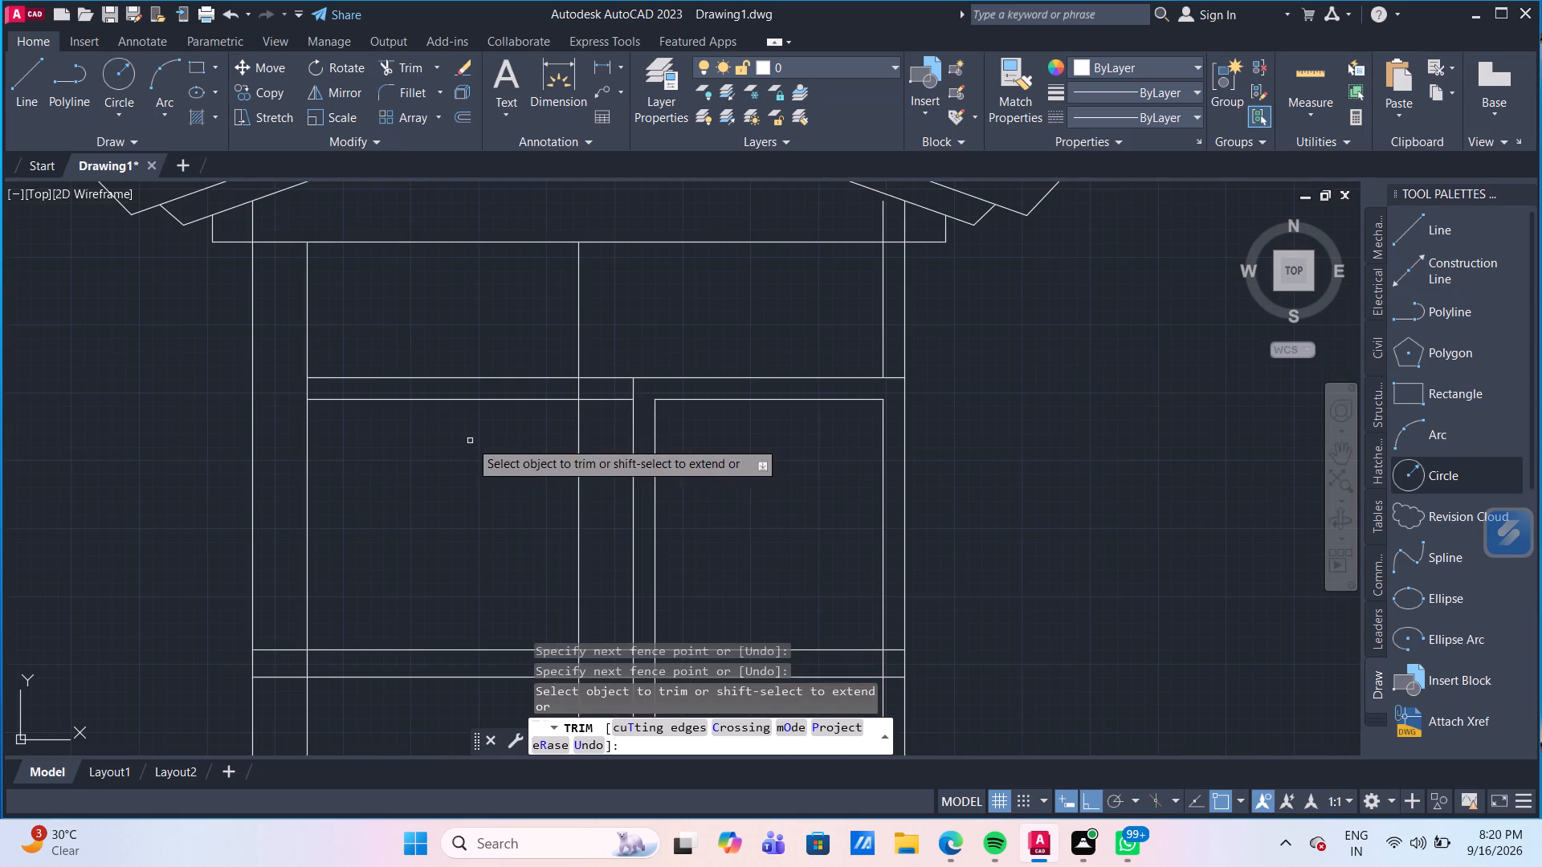
left_click(472, 443)
left_click(455, 311)
left_click_drag(594, 360, 603, 370)
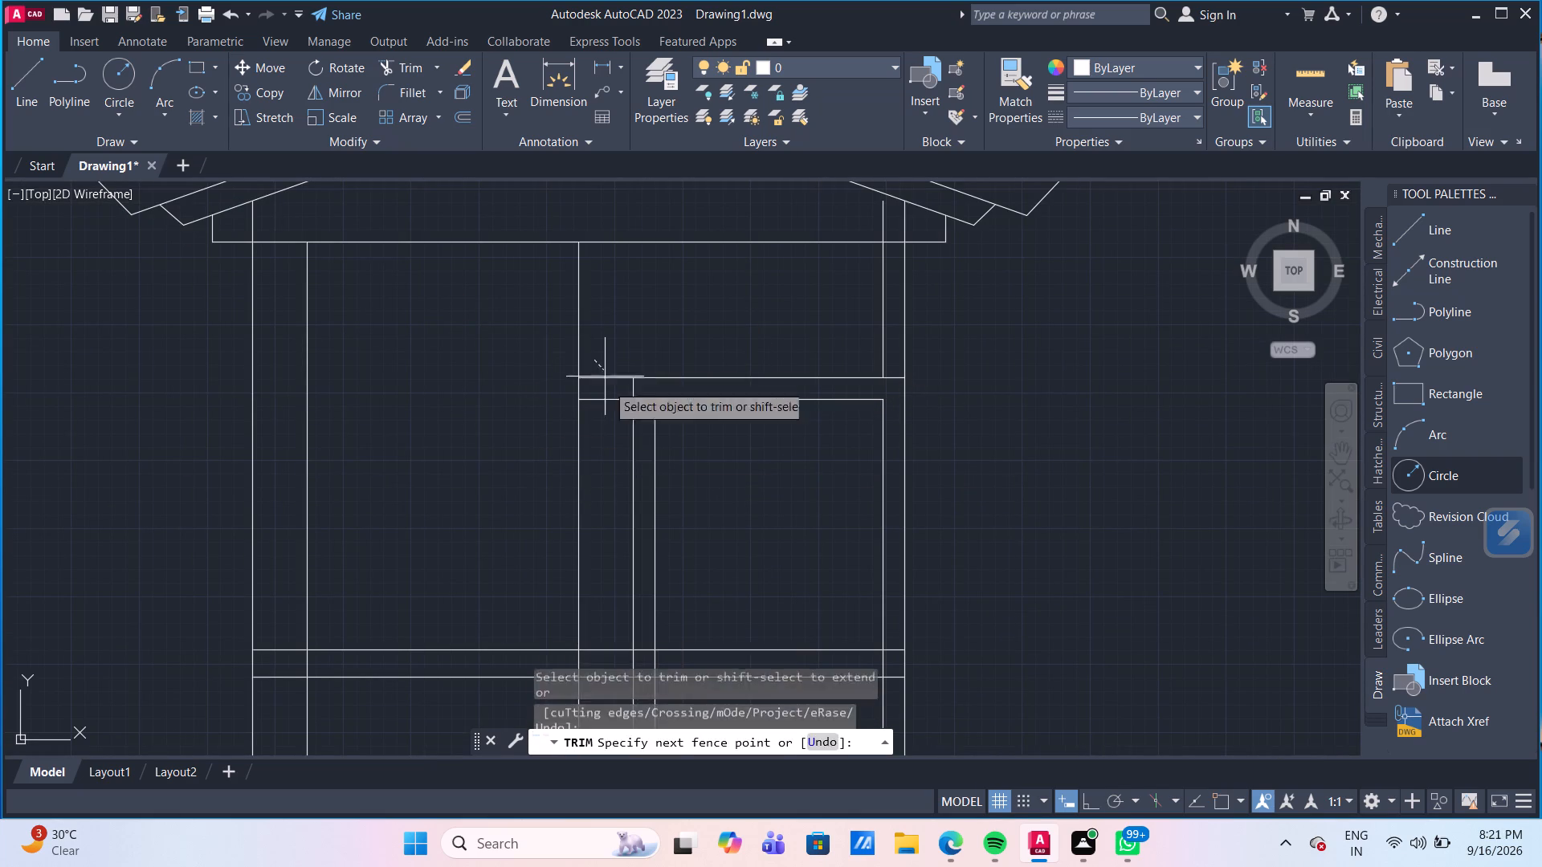
left_click(610, 465)
scroll(573, 469, "down", 2)
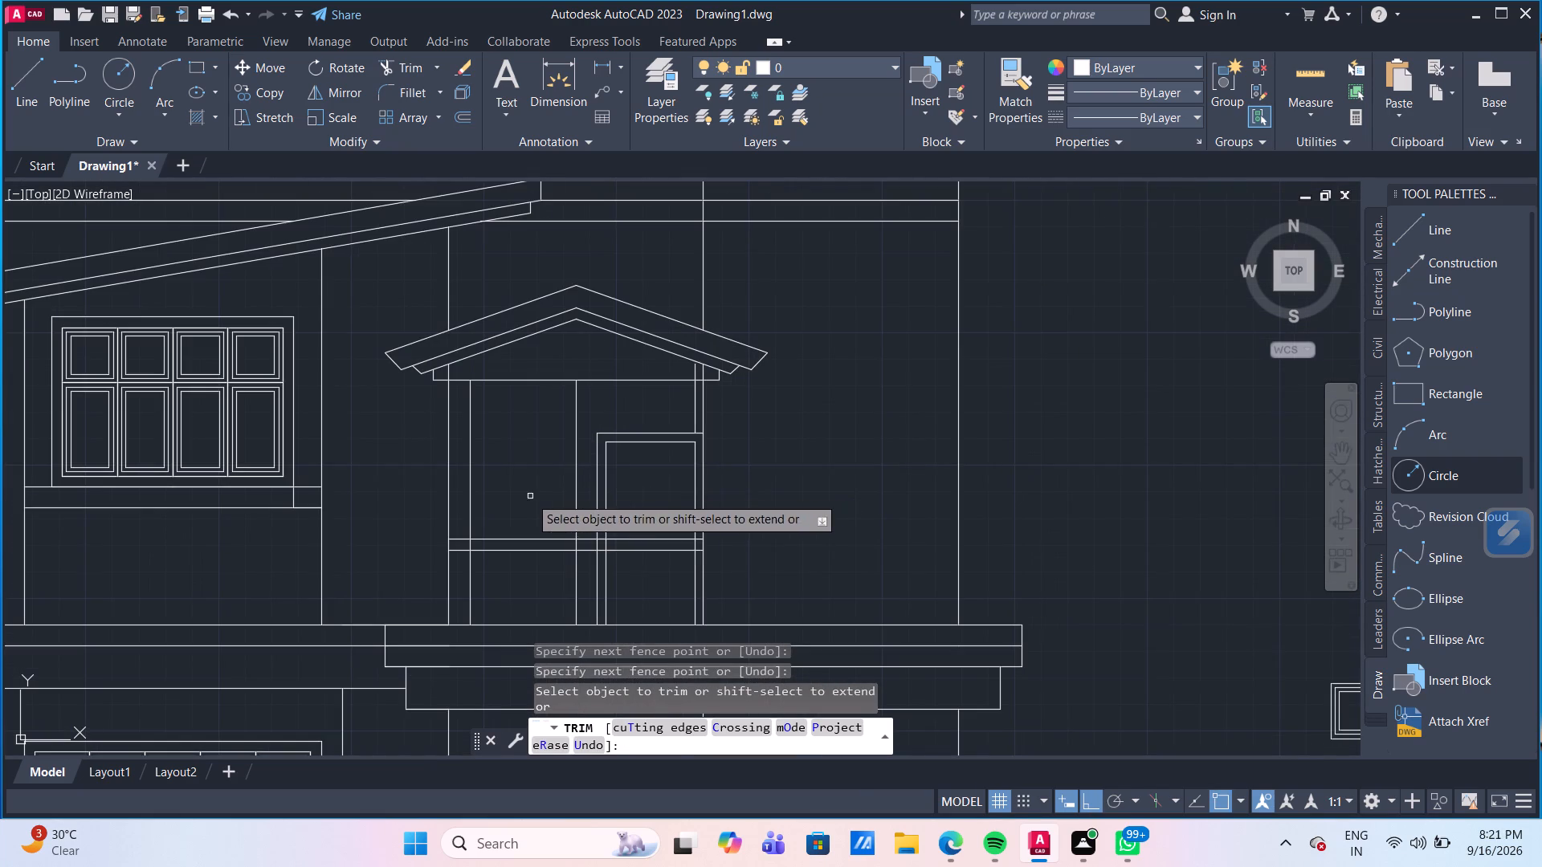
key("Escape")
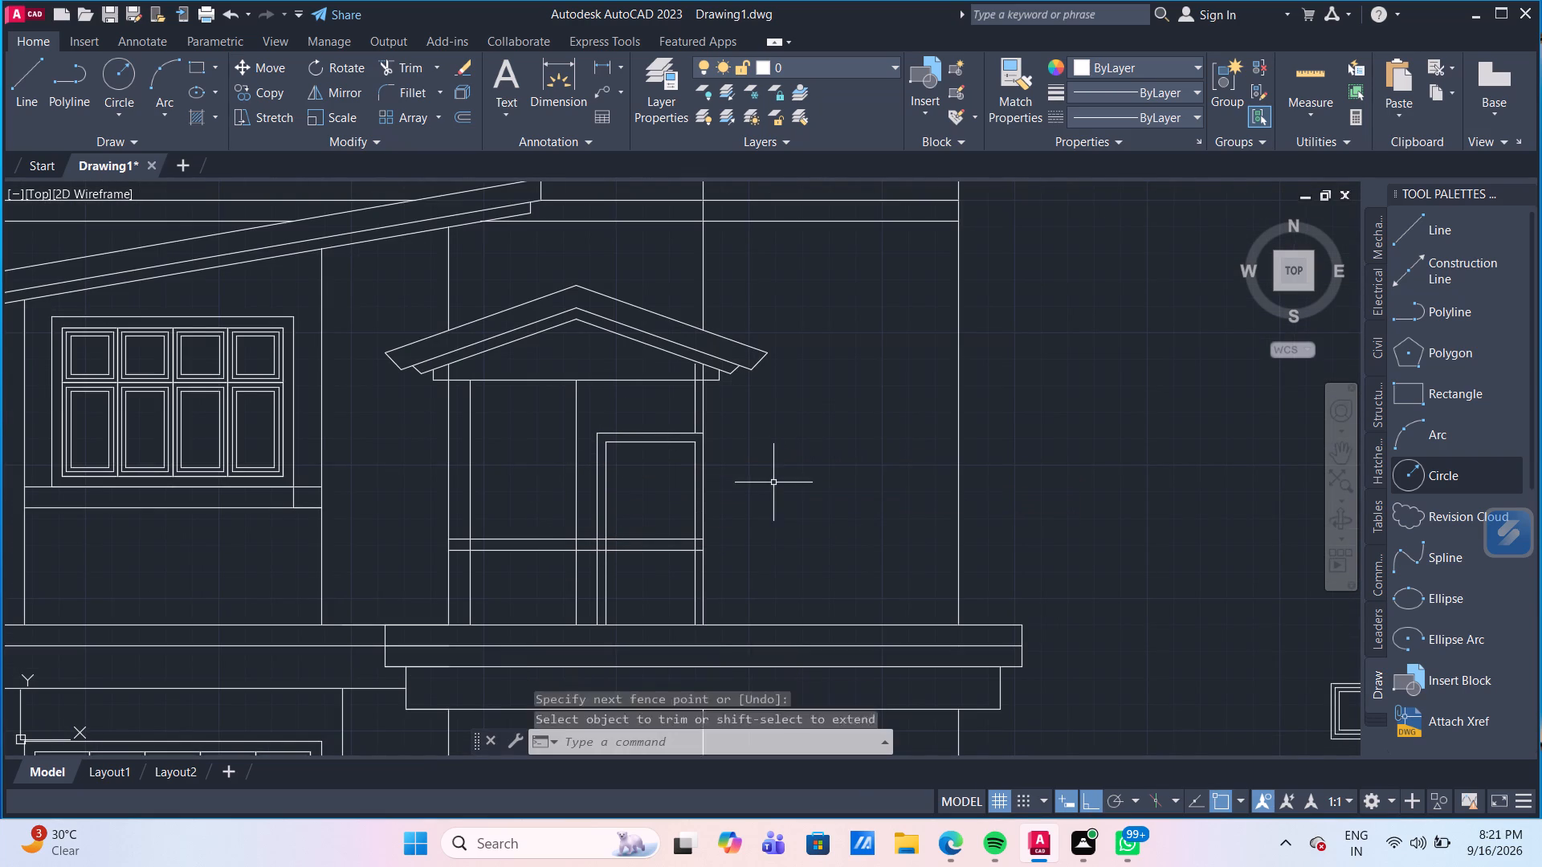
Delete the leftover vertical segment between the right-hand window head and the gable.
scroll(736, 511, "down", 3)
scroll(734, 536, "up", 4)
middle_click_drag(694, 493, 613, 507)
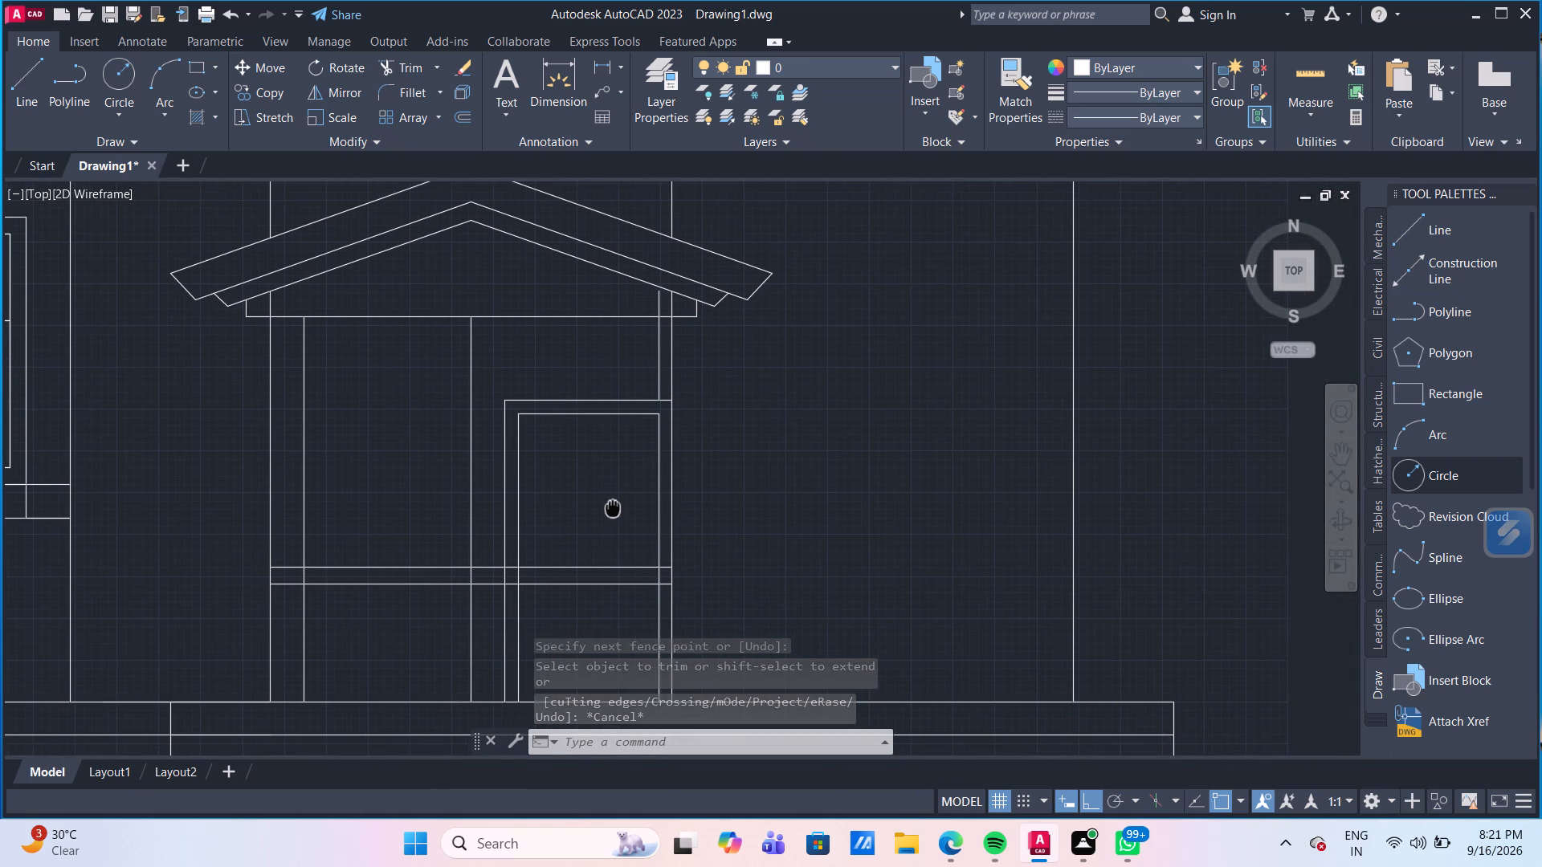
middle_click_drag(613, 507, 612, 516)
left_click(659, 373)
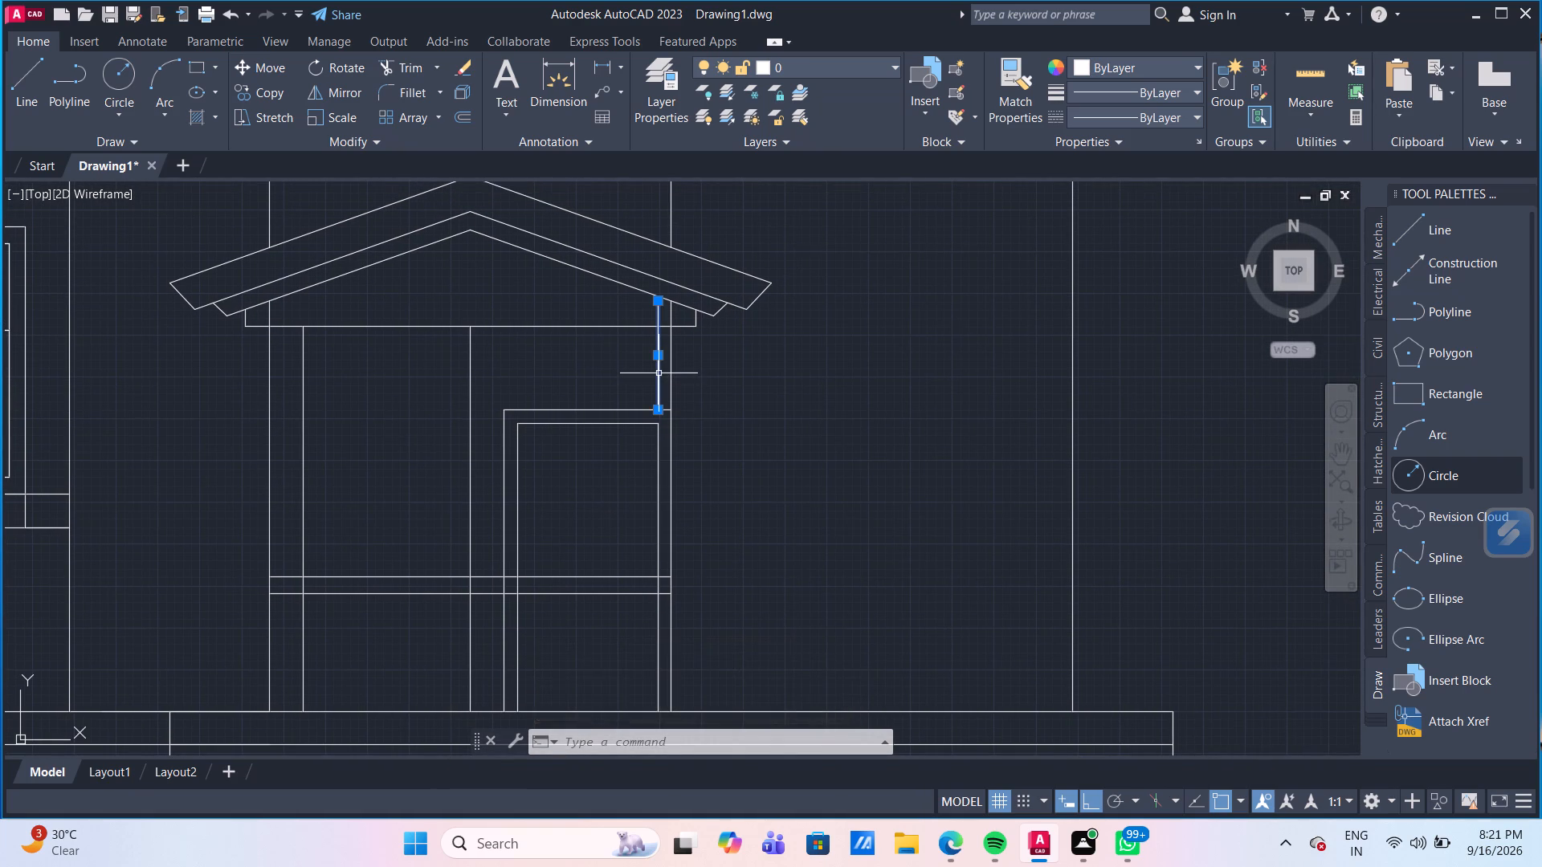
key("Delete")
Measure the width and height of the left-hand window opening in the gabled bay.
scroll(647, 376, "down", 1)
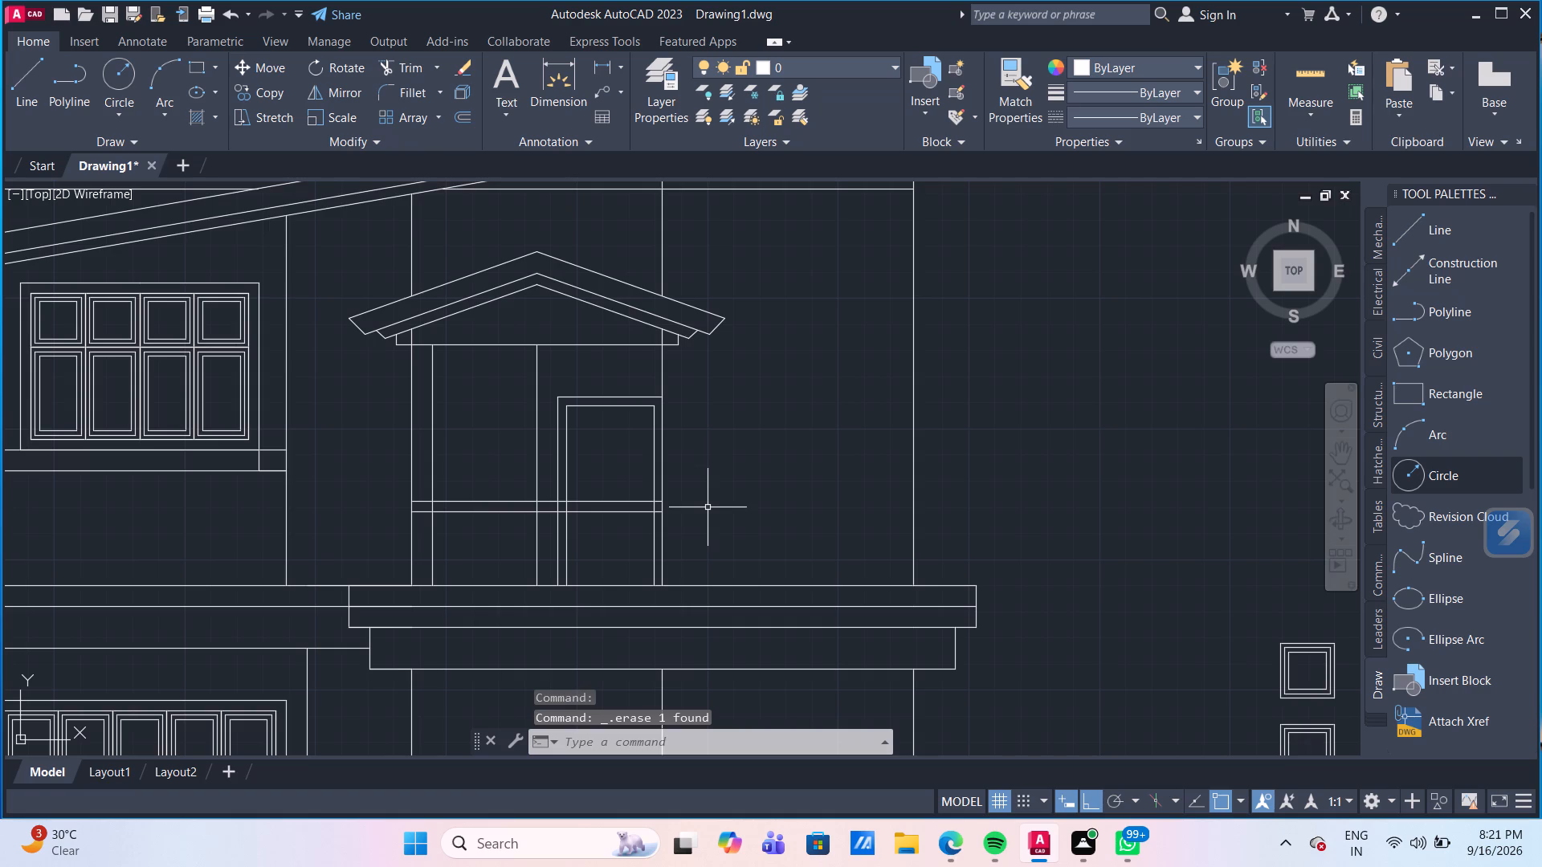
scroll(508, 485, "up", 1)
middle_click_drag(508, 471, 527, 492)
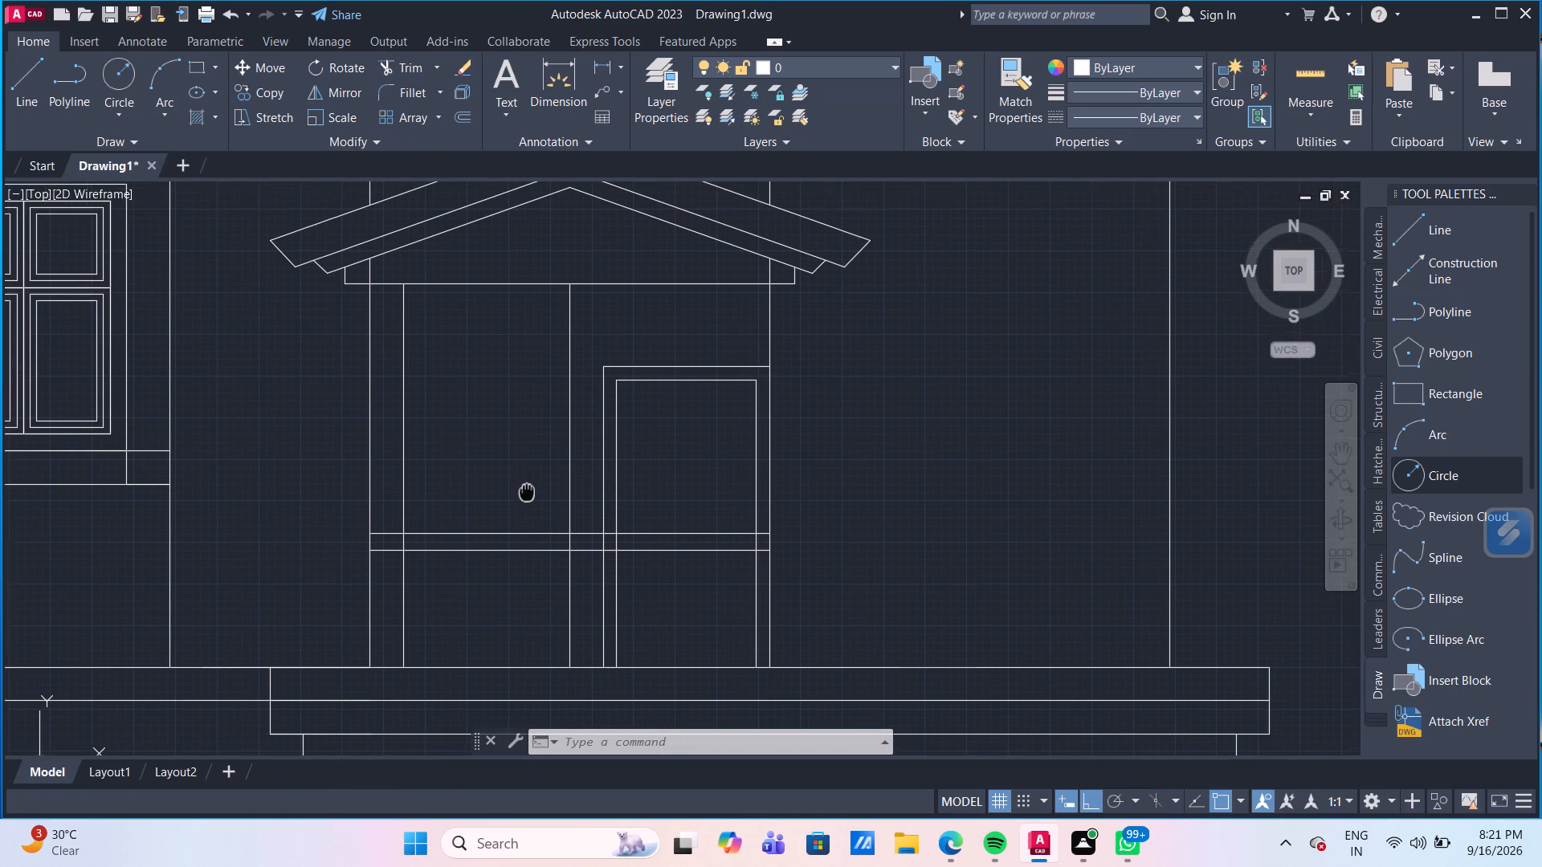
middle_click_drag(527, 492, 520, 492)
left_click(1316, 71)
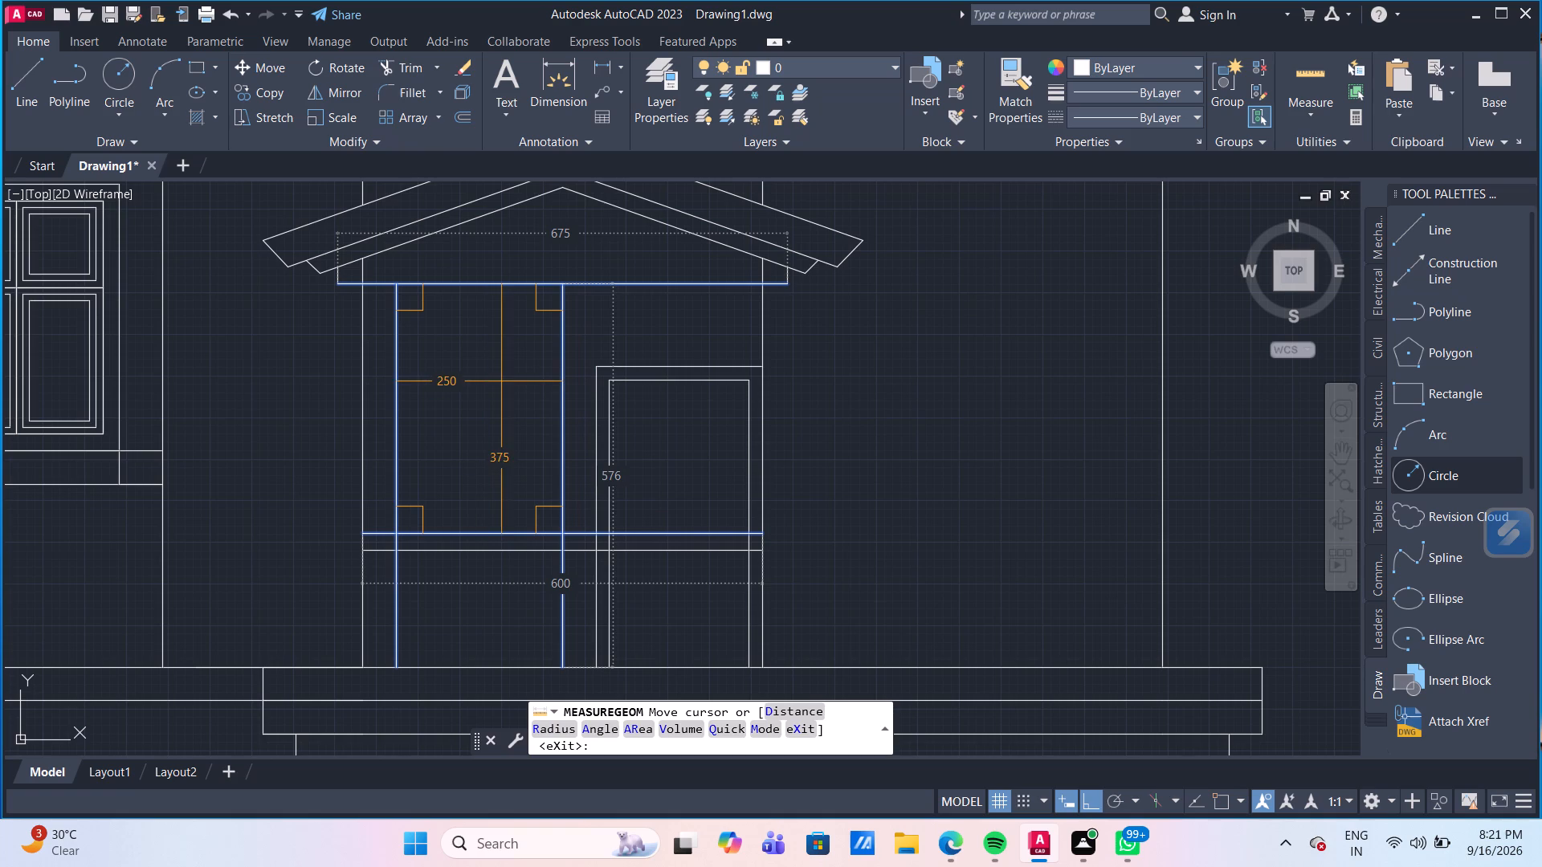
key("Escape")
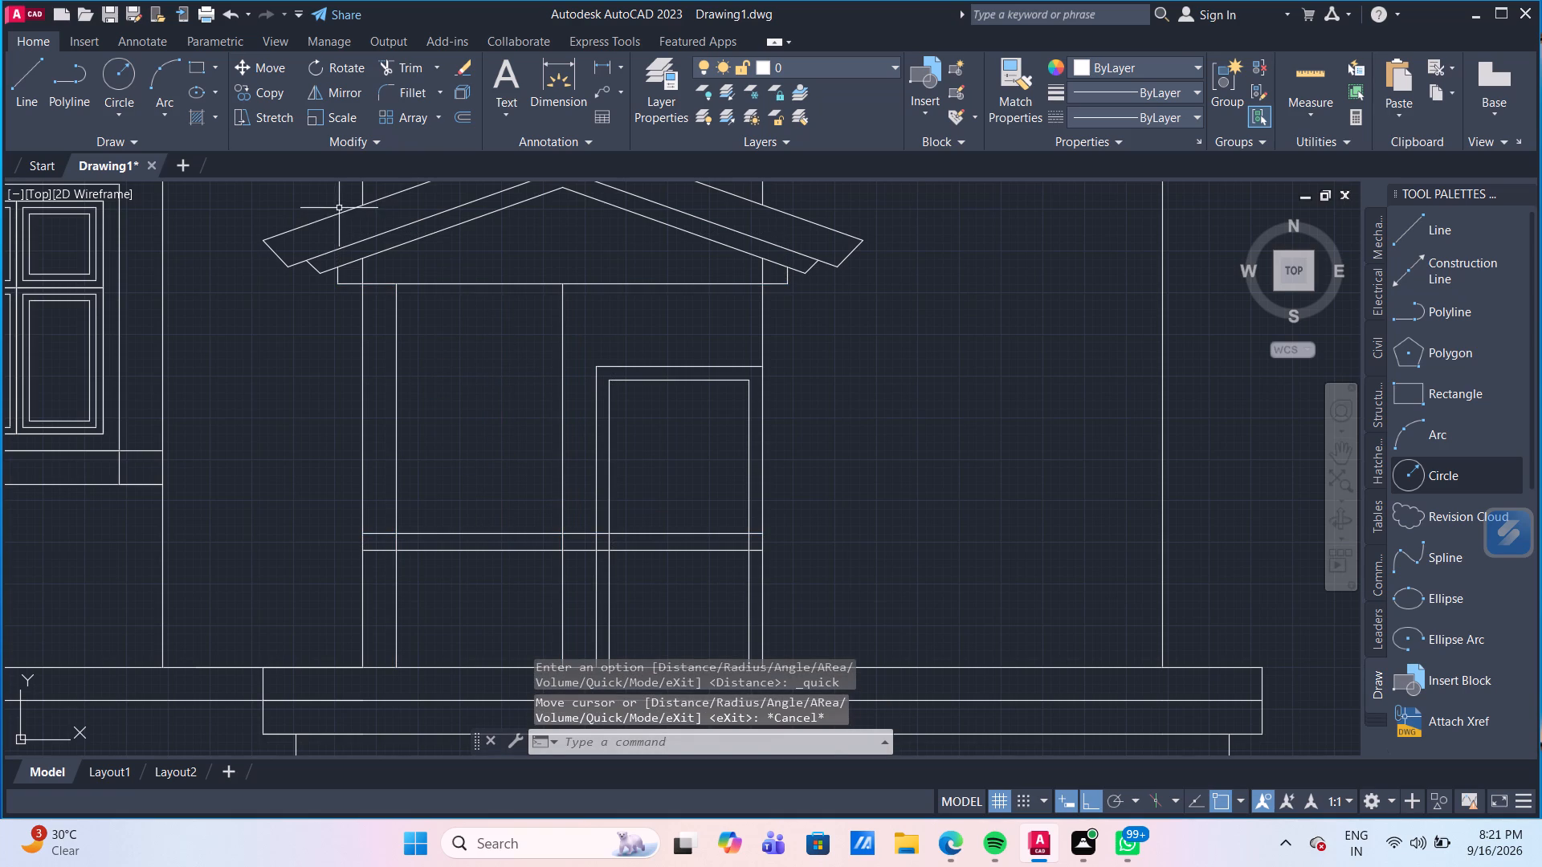
Draw a 250 horizontal line across the top of the left-hand opening, between its two vertical lines.
left_click(14, 77)
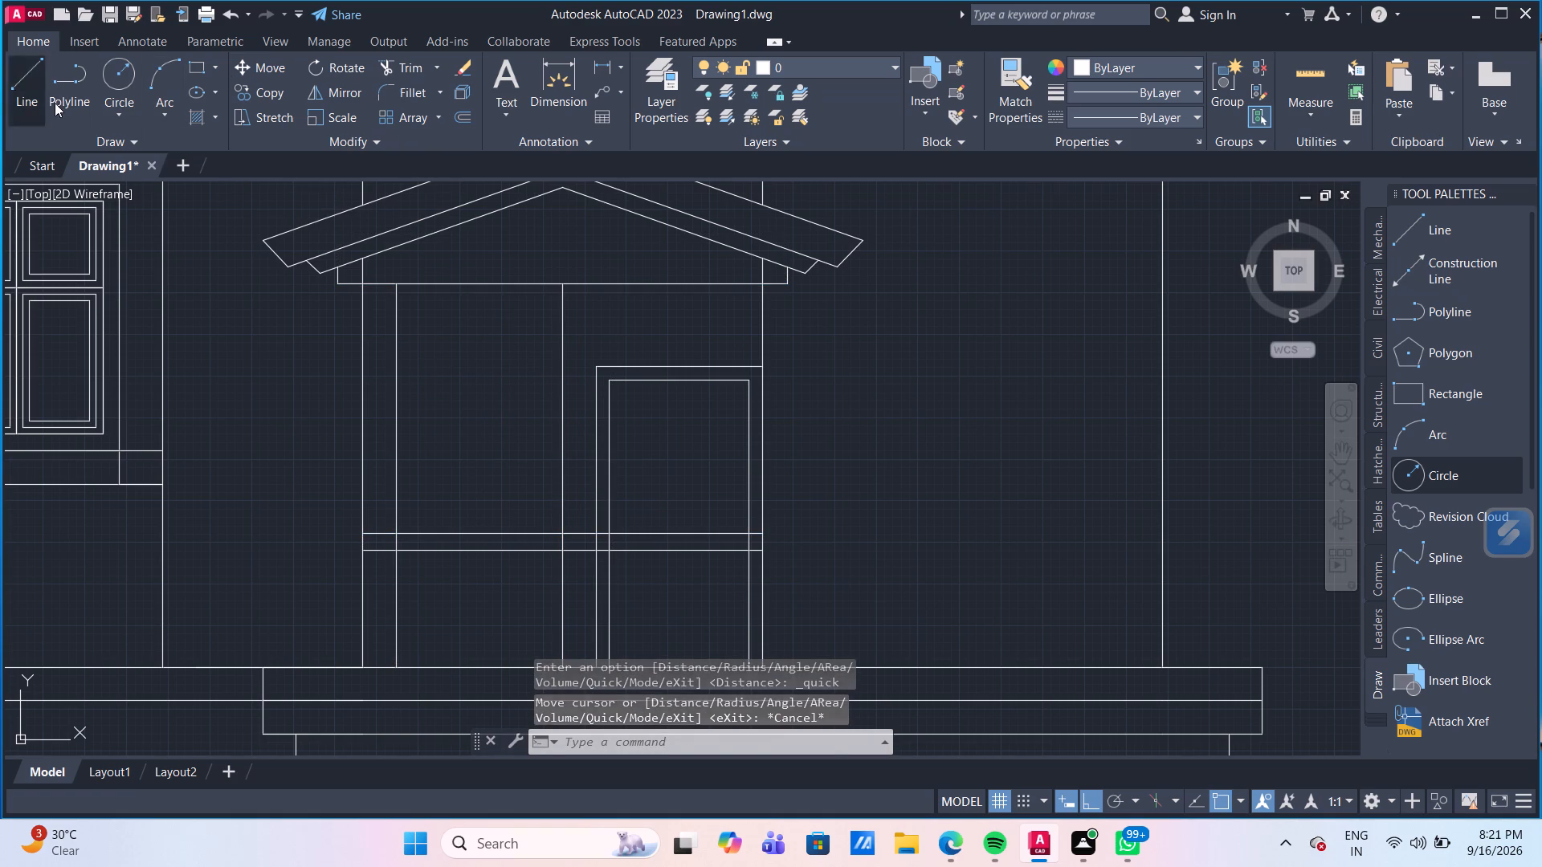
left_click(394, 287)
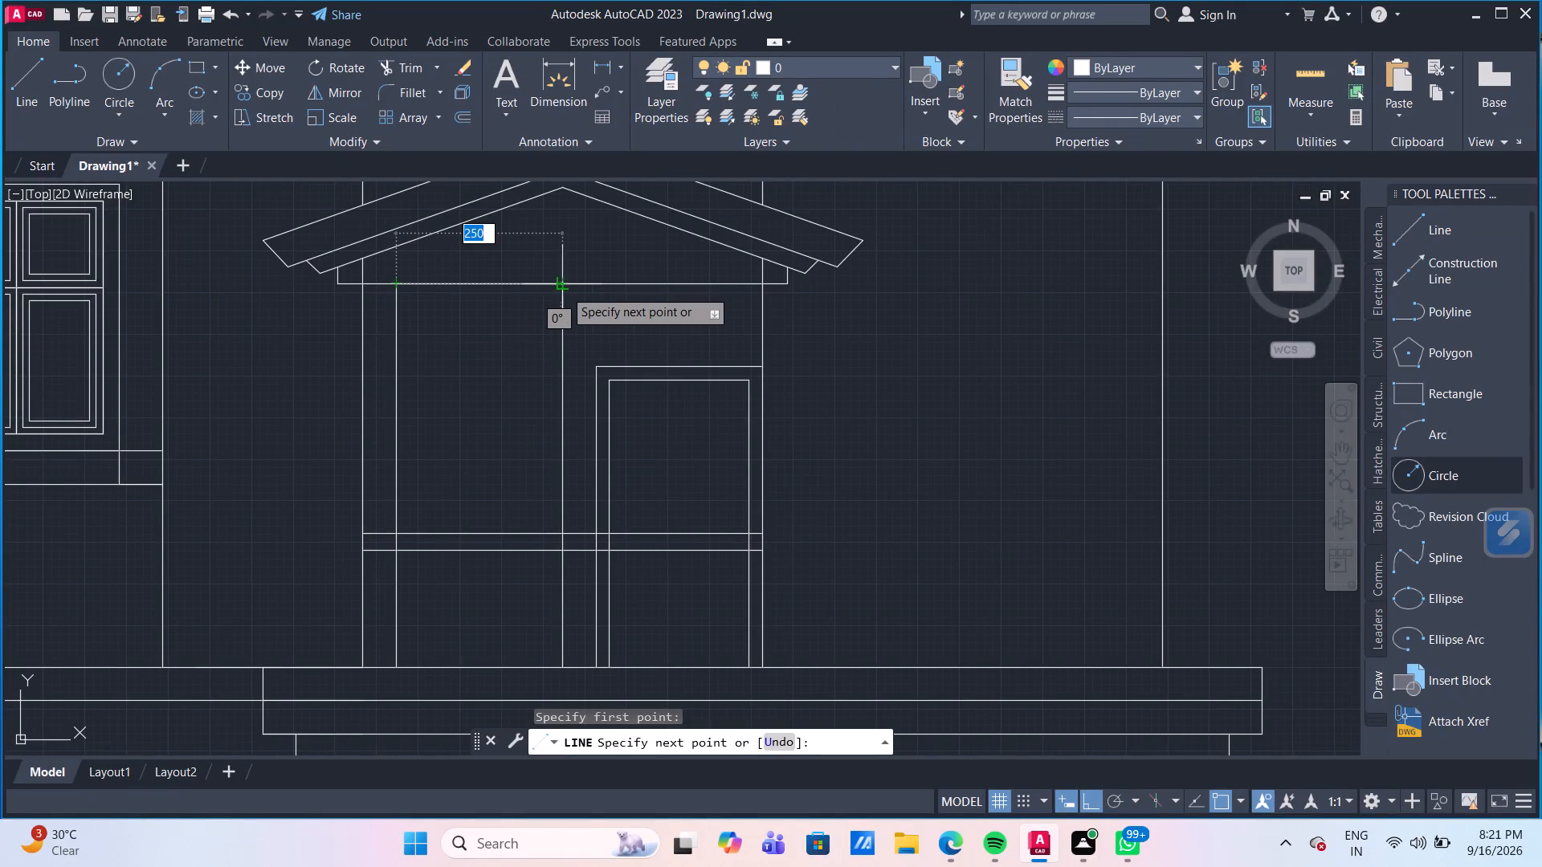
scroll(561, 288, "up", 2)
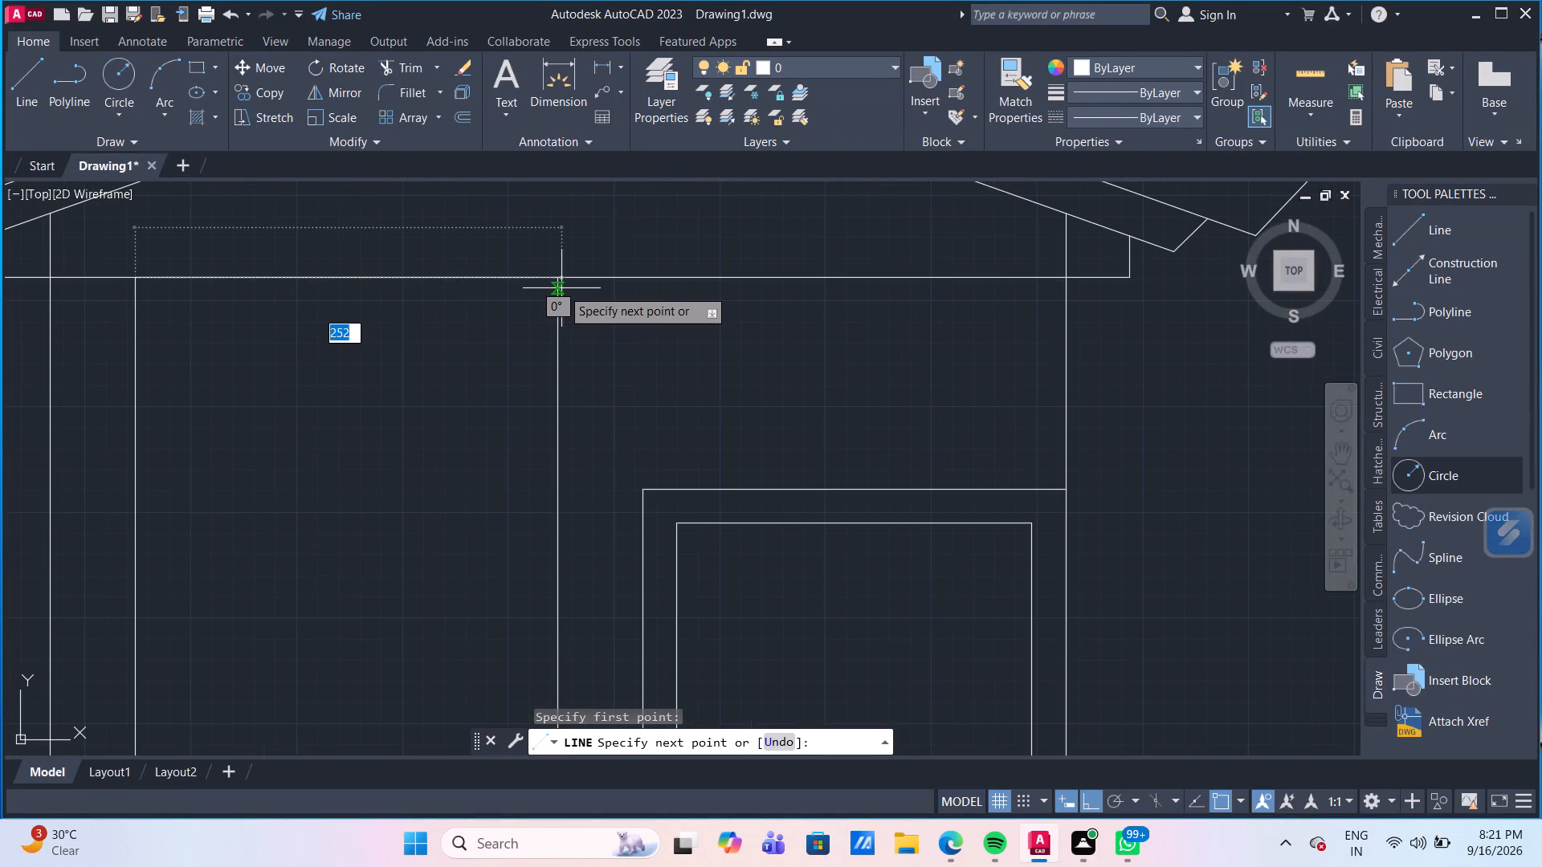
left_click(558, 282)
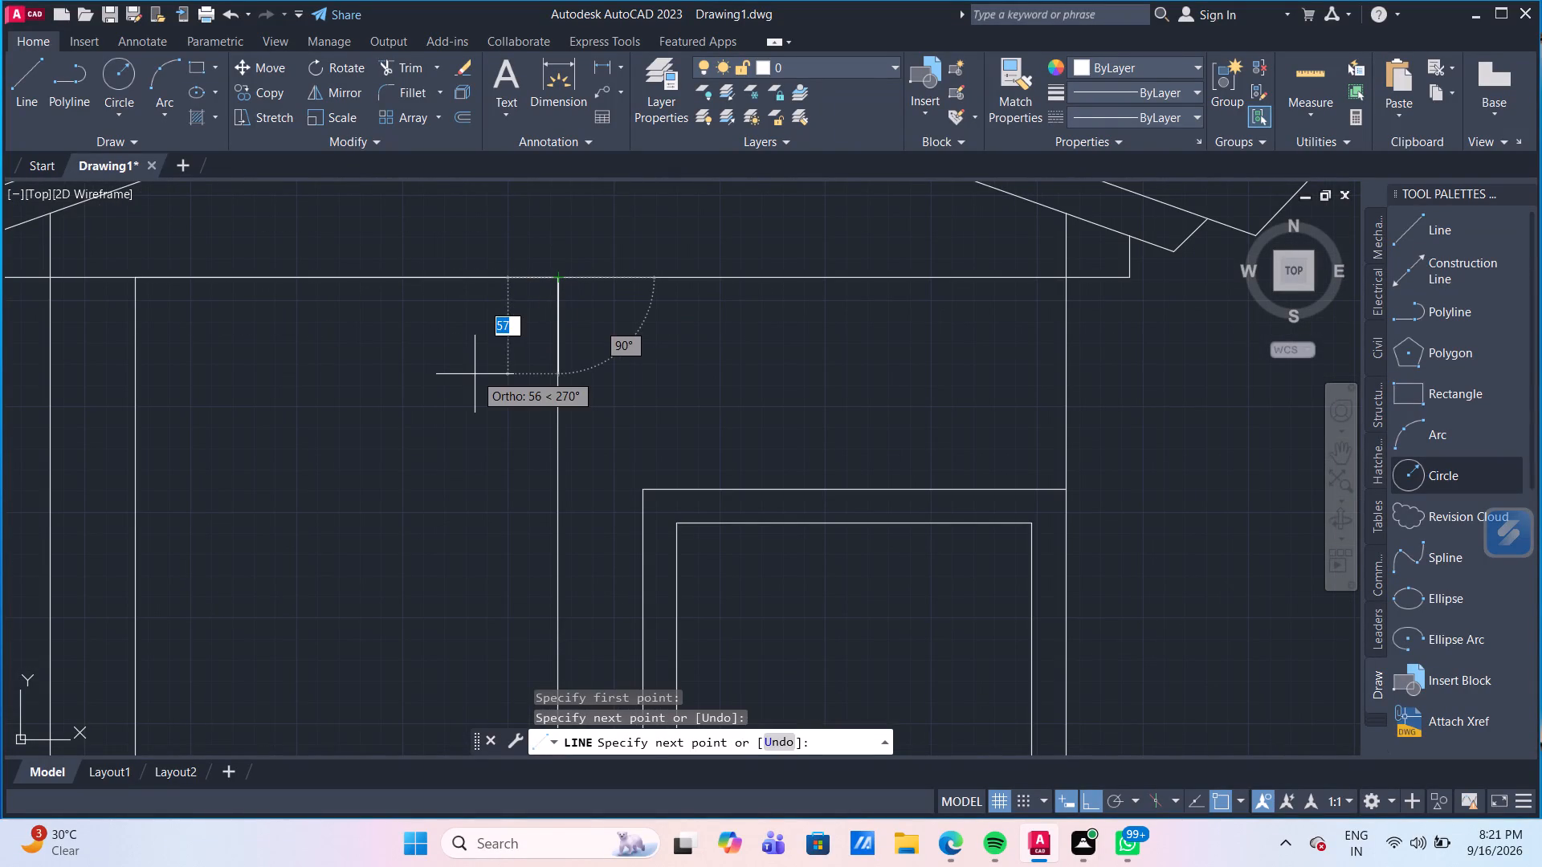
key("Escape")
Move the 250 line at the top of the left-hand opening down by 50.
left_click(434, 278)
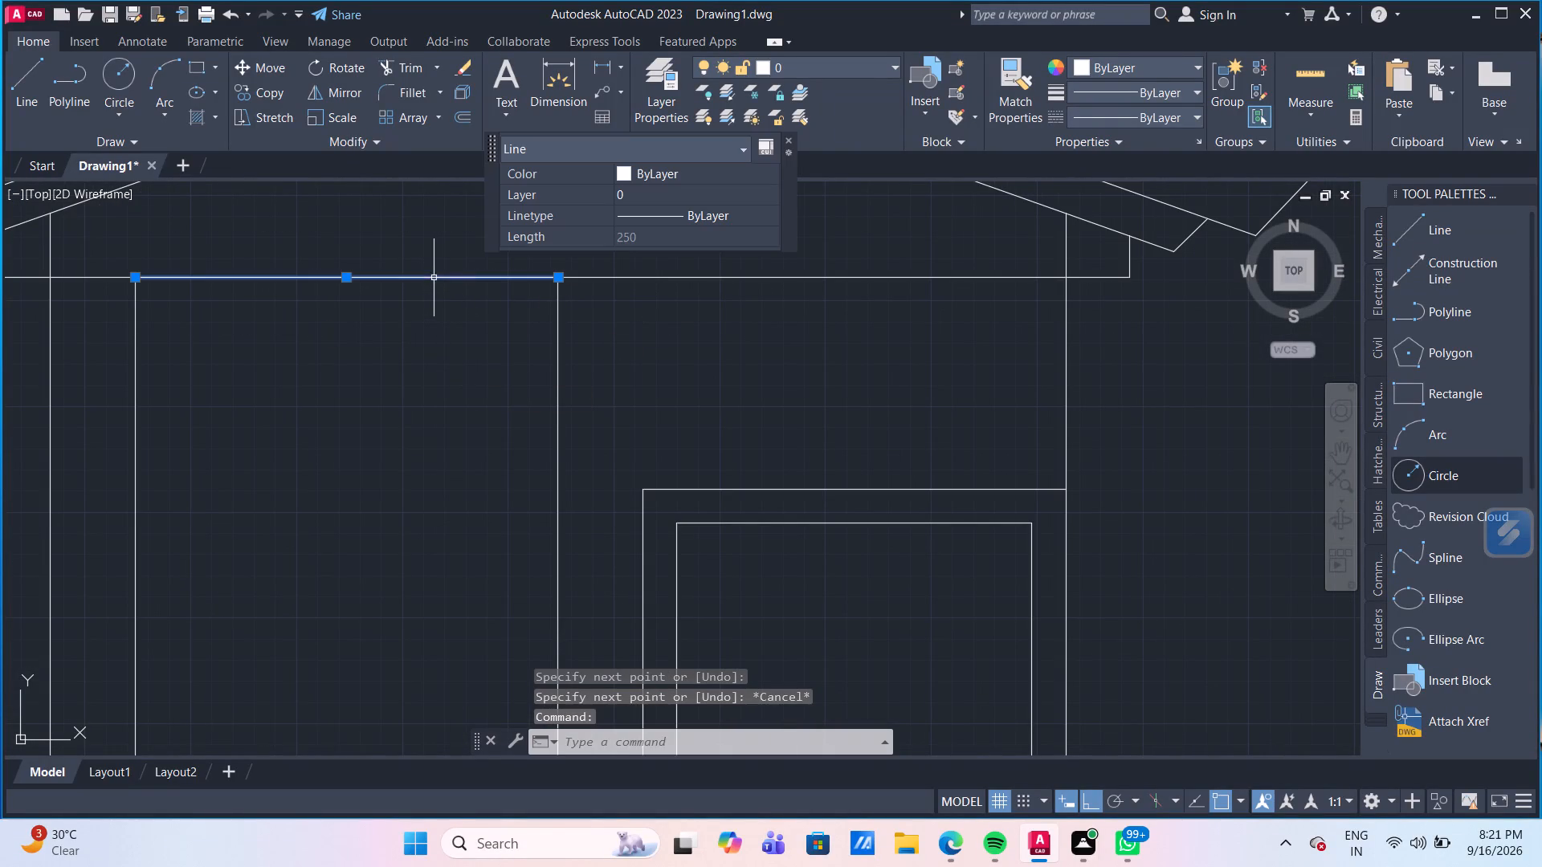
key("m")
key("Return")
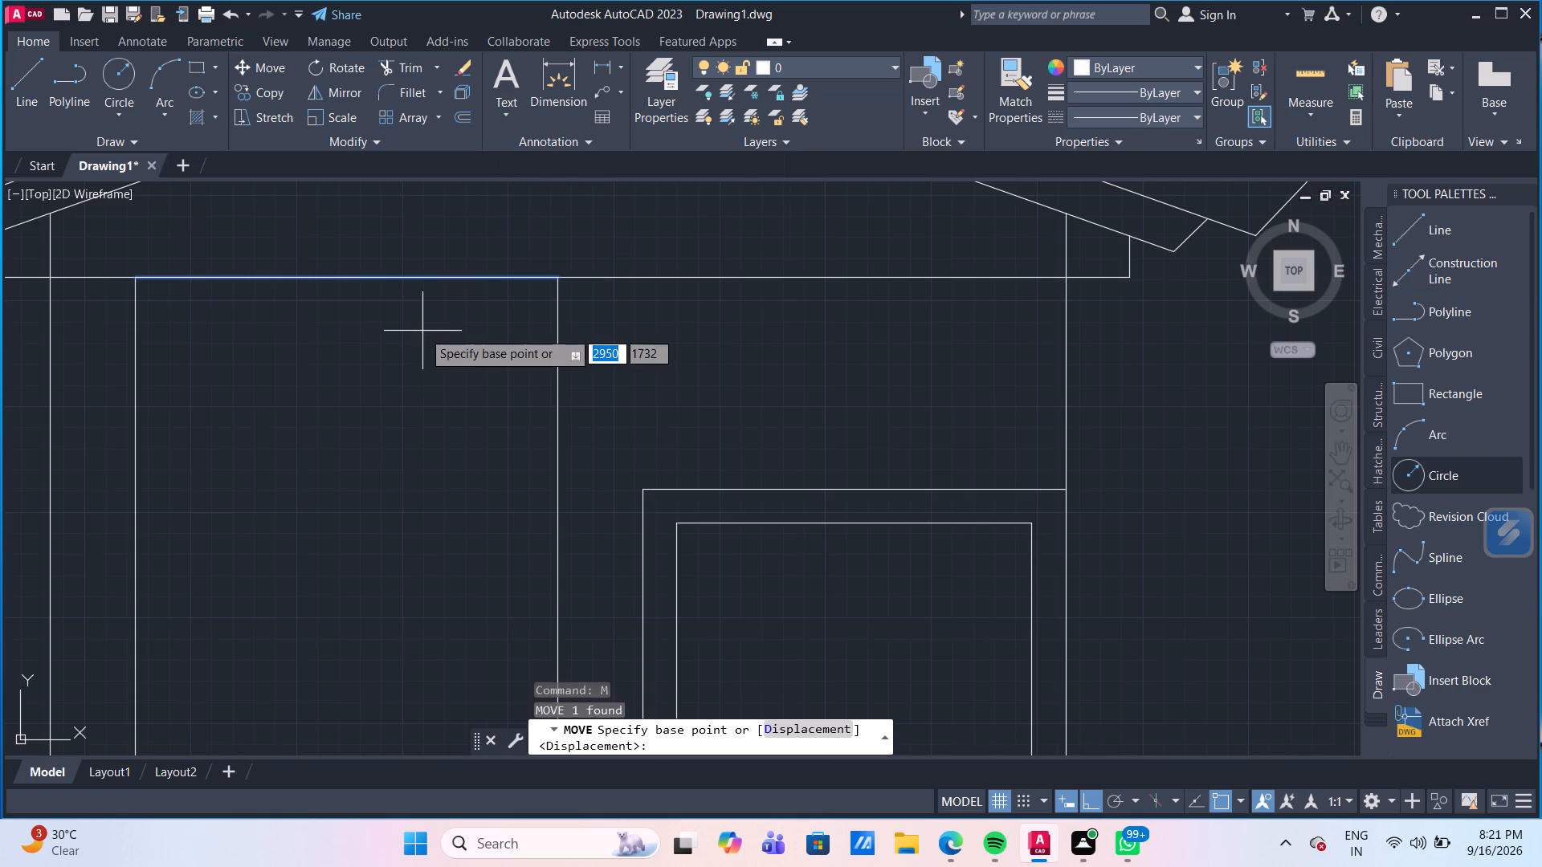
left_click(561, 279)
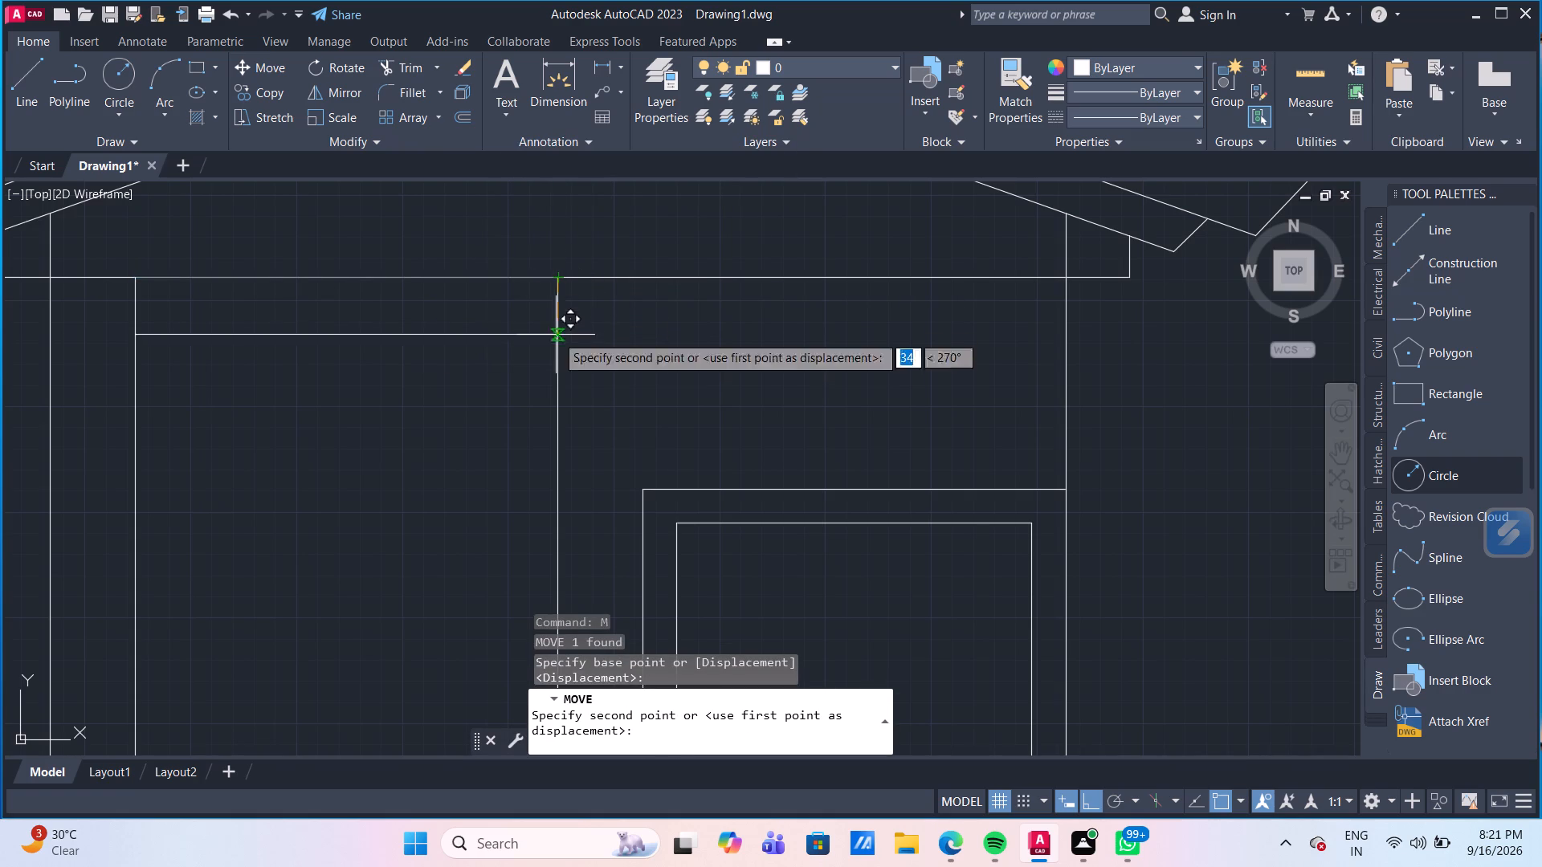
type("50")
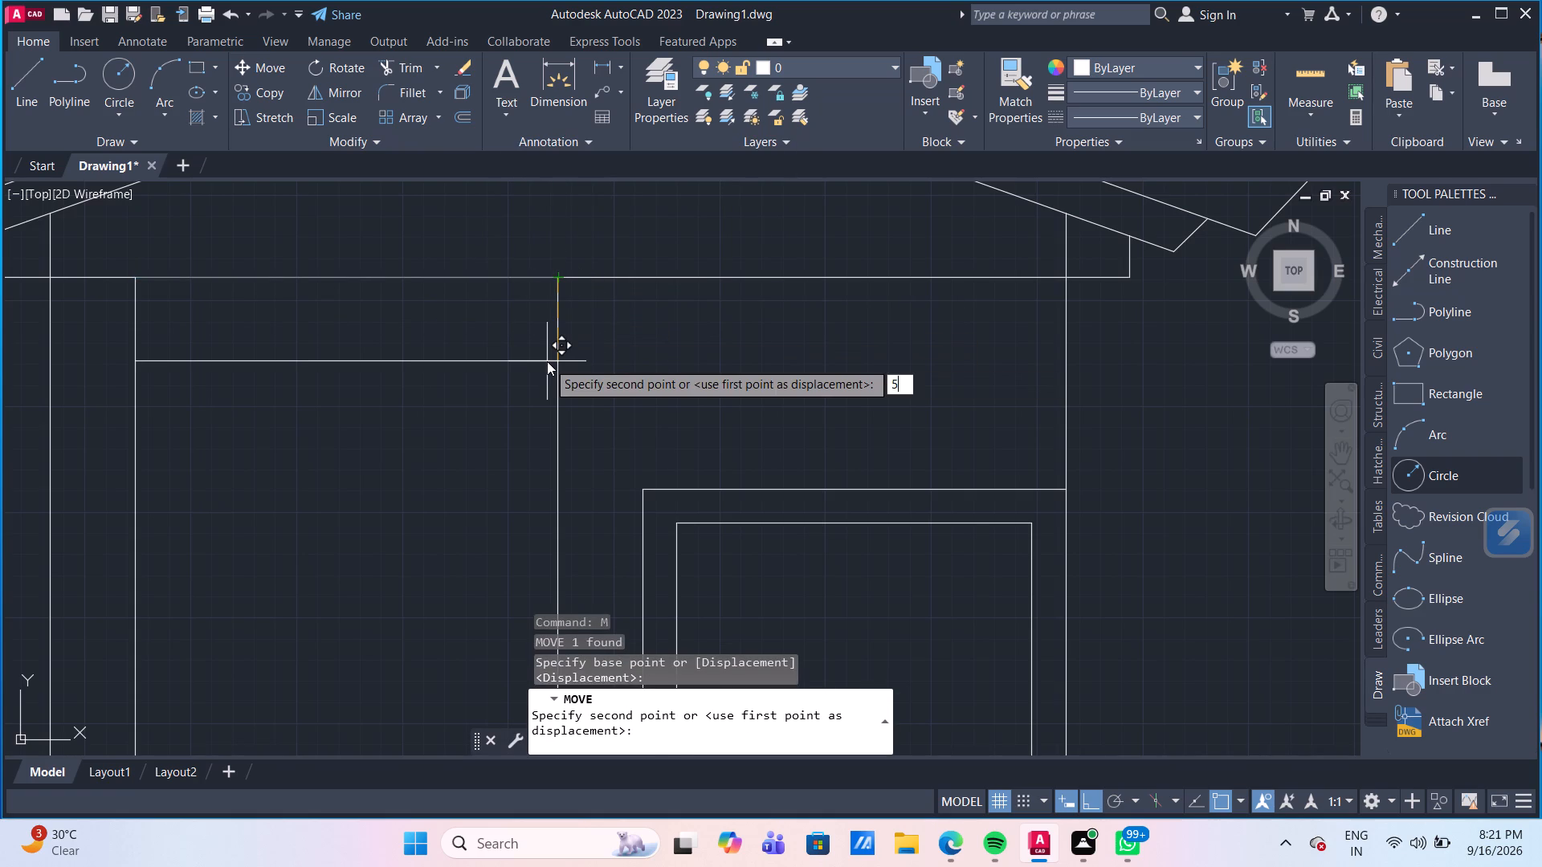
key("Return")
Measure the vertical gap between the gable's base line and the head of the right-hand window frame.
scroll(602, 421, "down", 2)
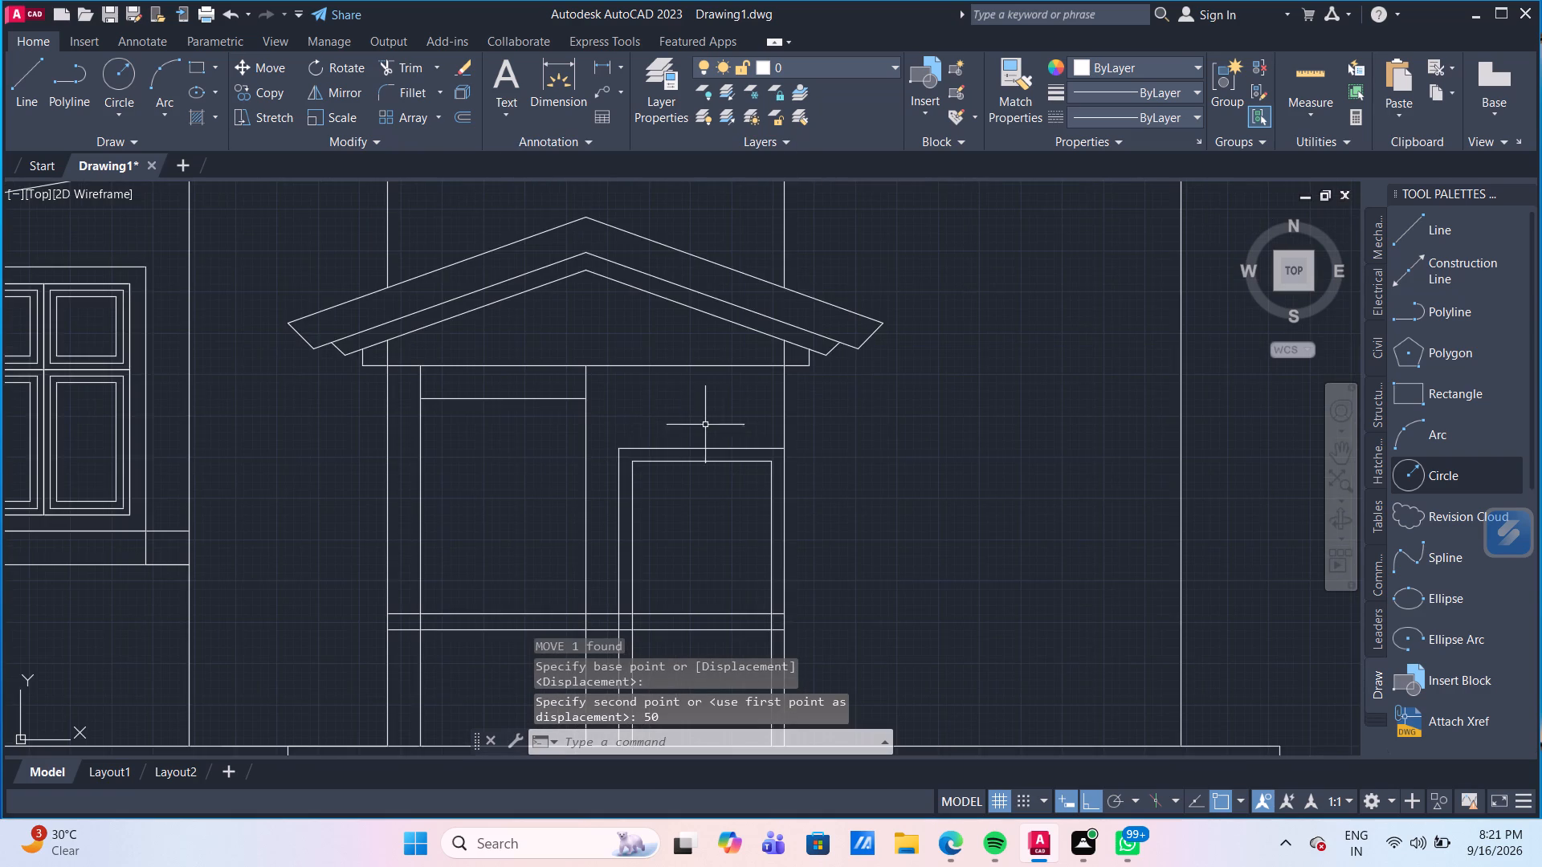
scroll(702, 428, "down", 1)
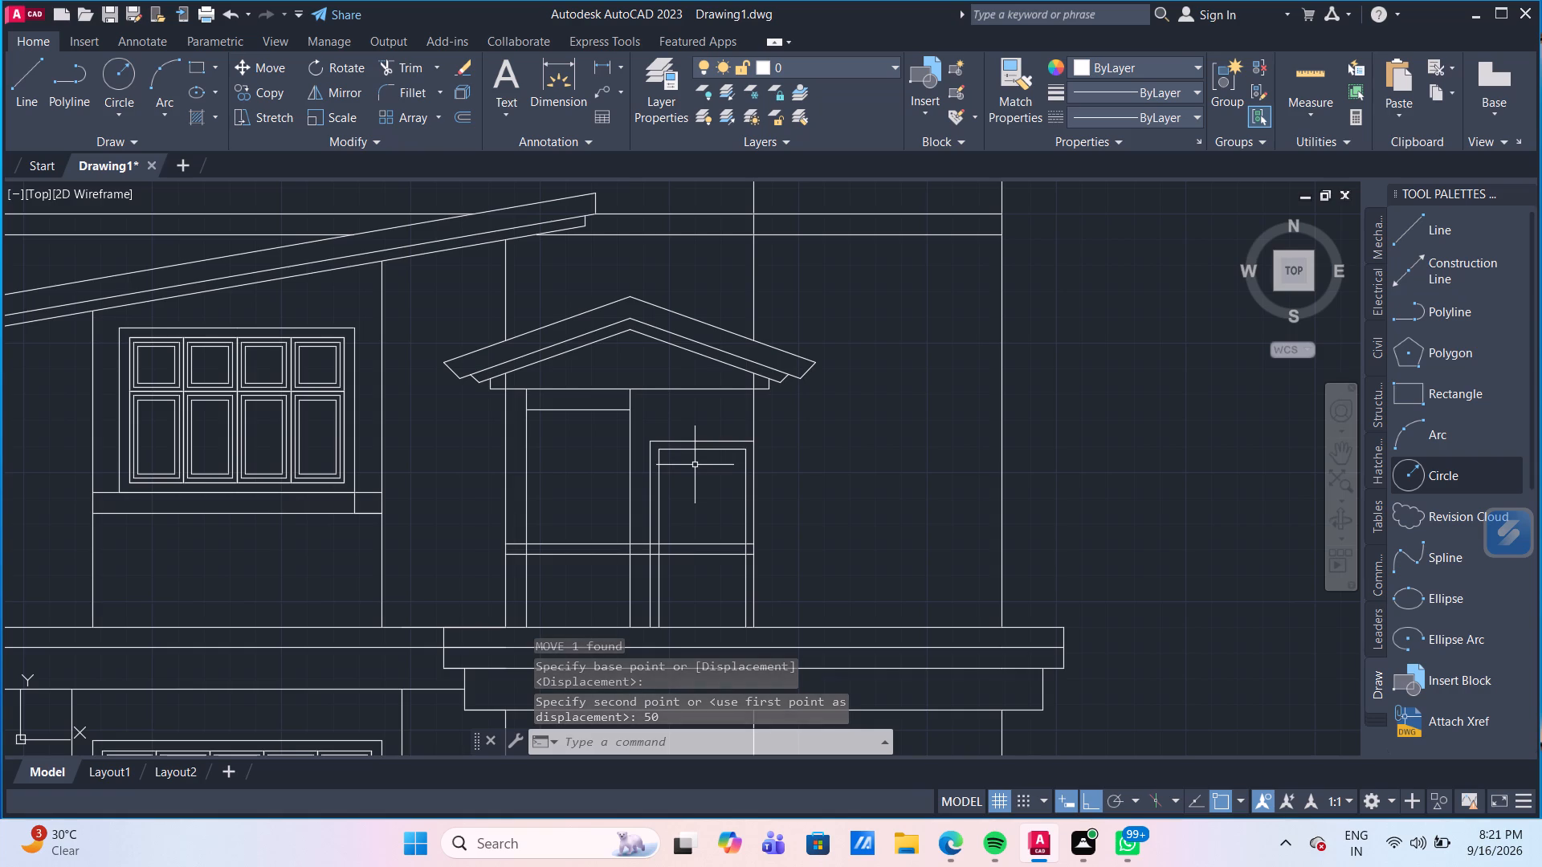
scroll(695, 465, "down", 3)
scroll(701, 484, "up", 3)
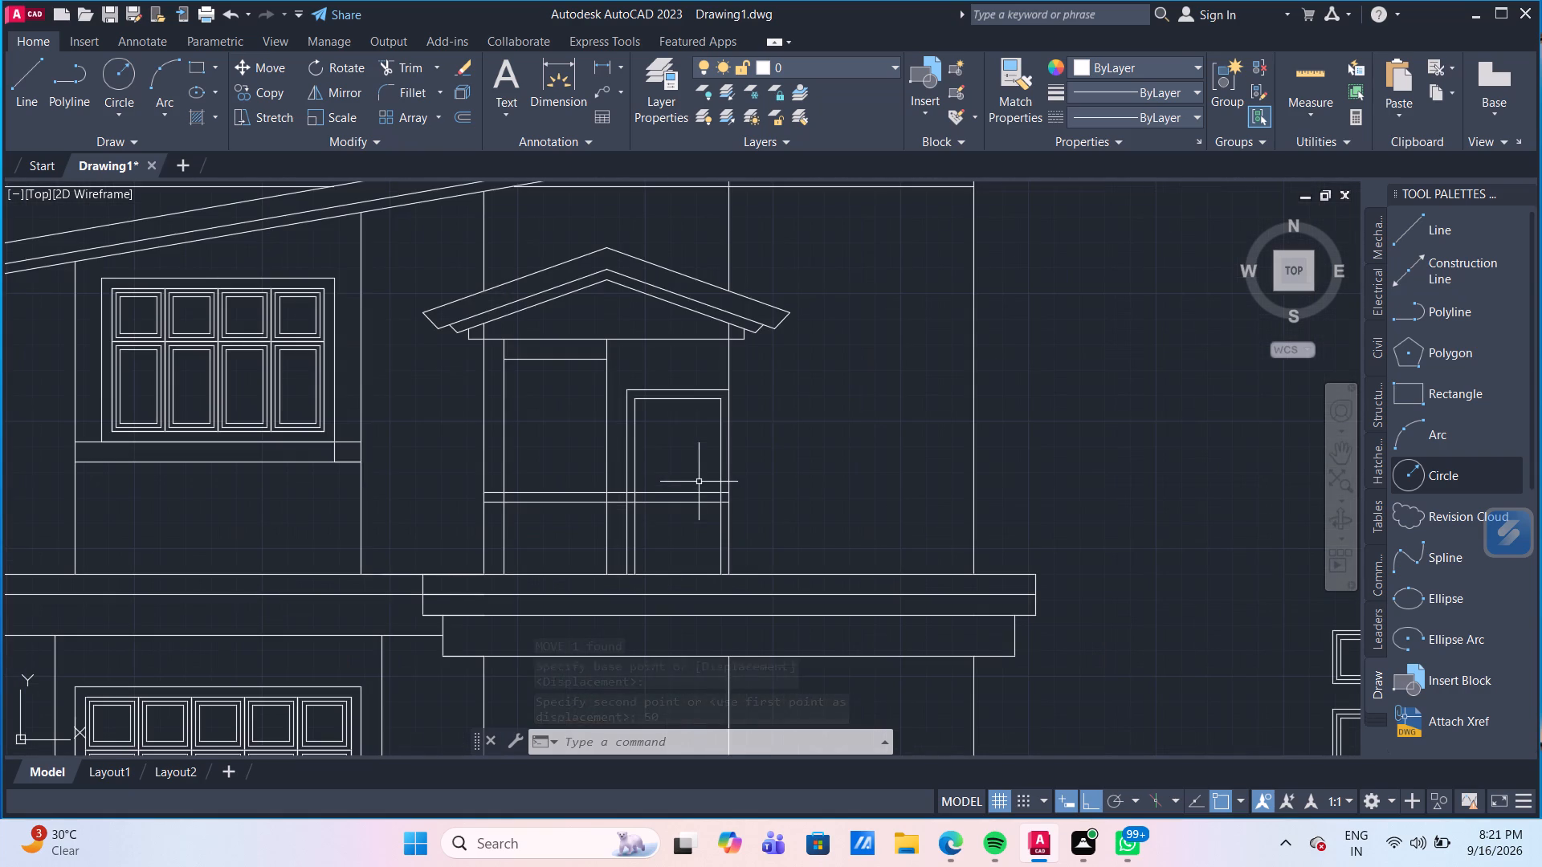
scroll(651, 395, "up", 1)
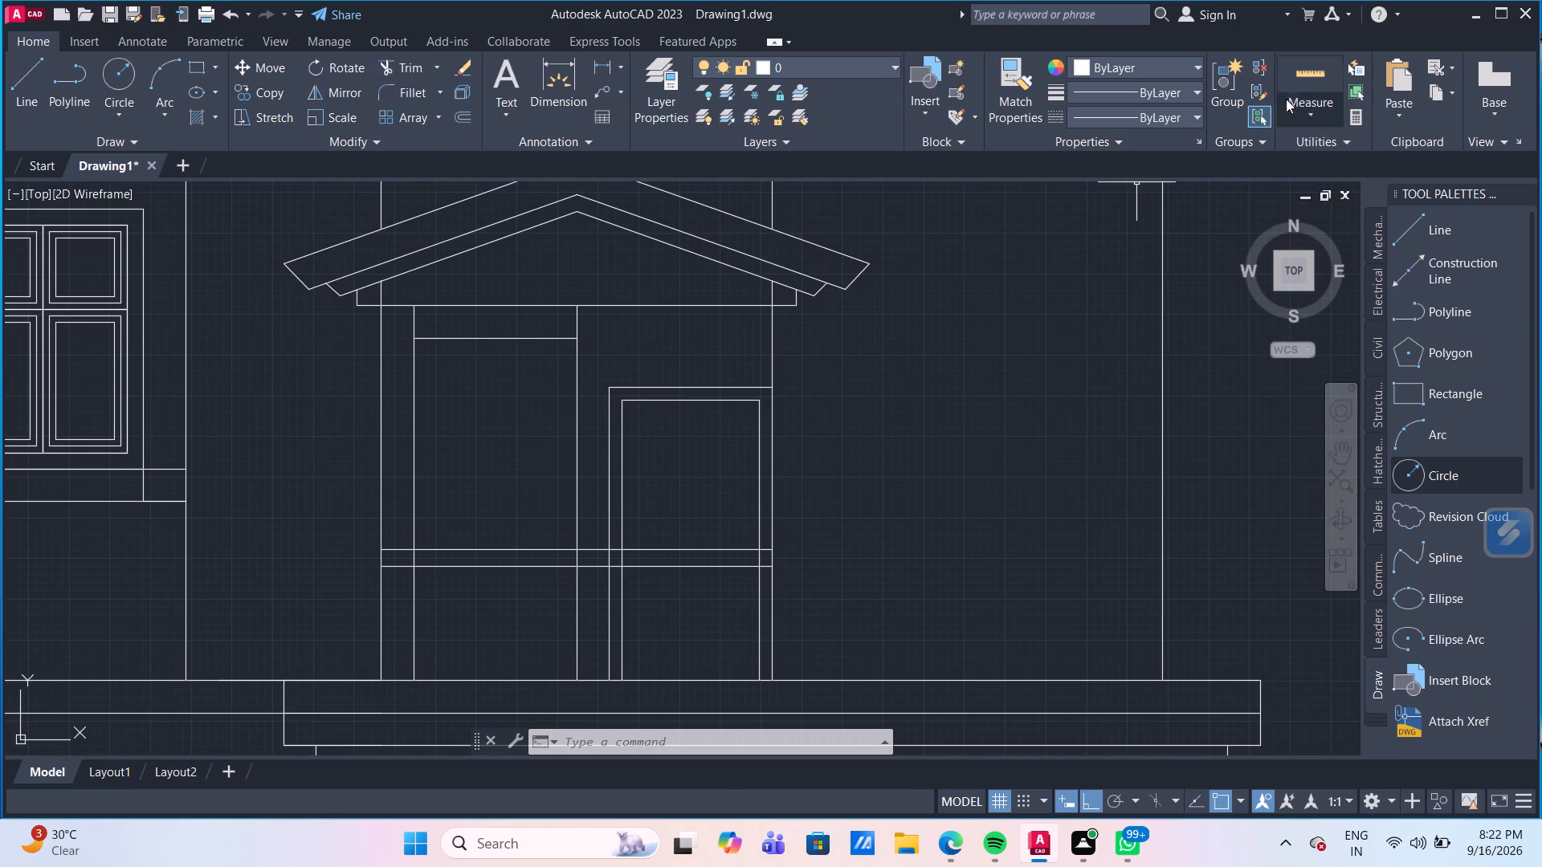
left_click(1306, 74)
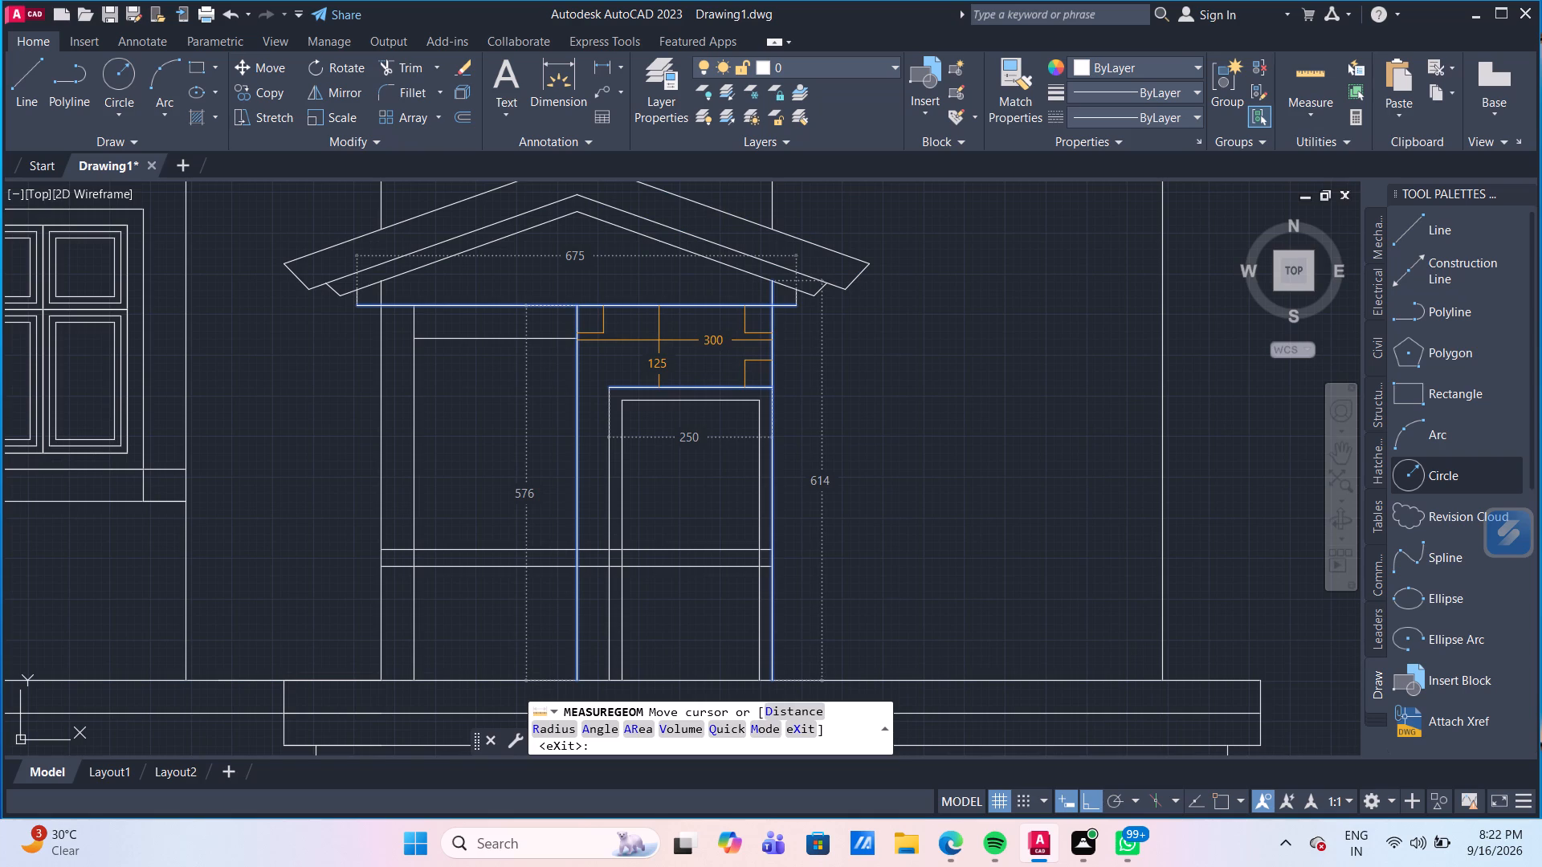
key("Escape")
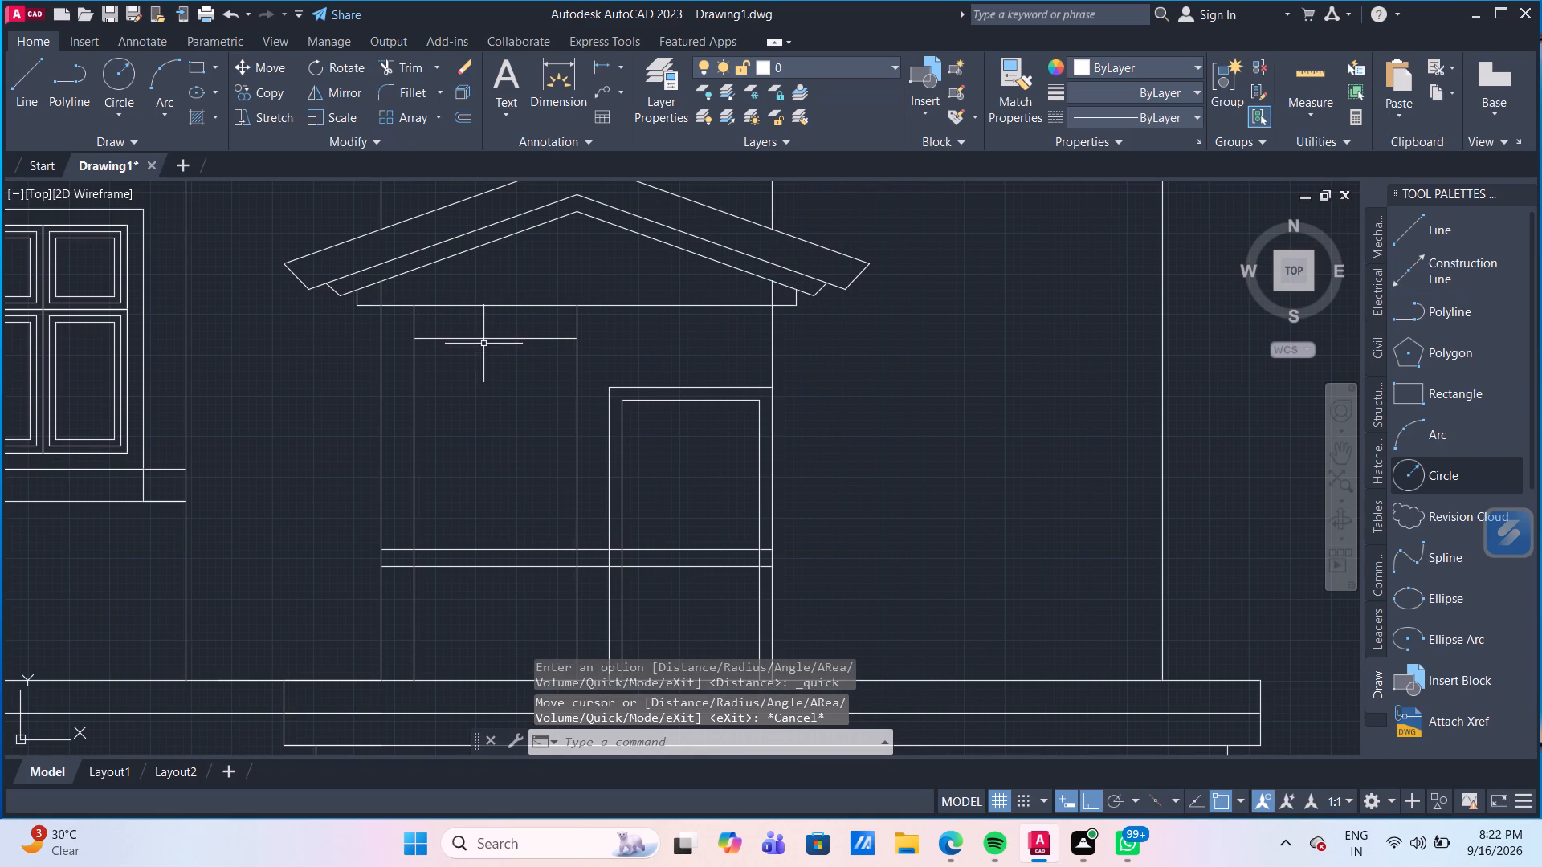
Move the left-hand opening's head line down by a further 25.
left_click(487, 340)
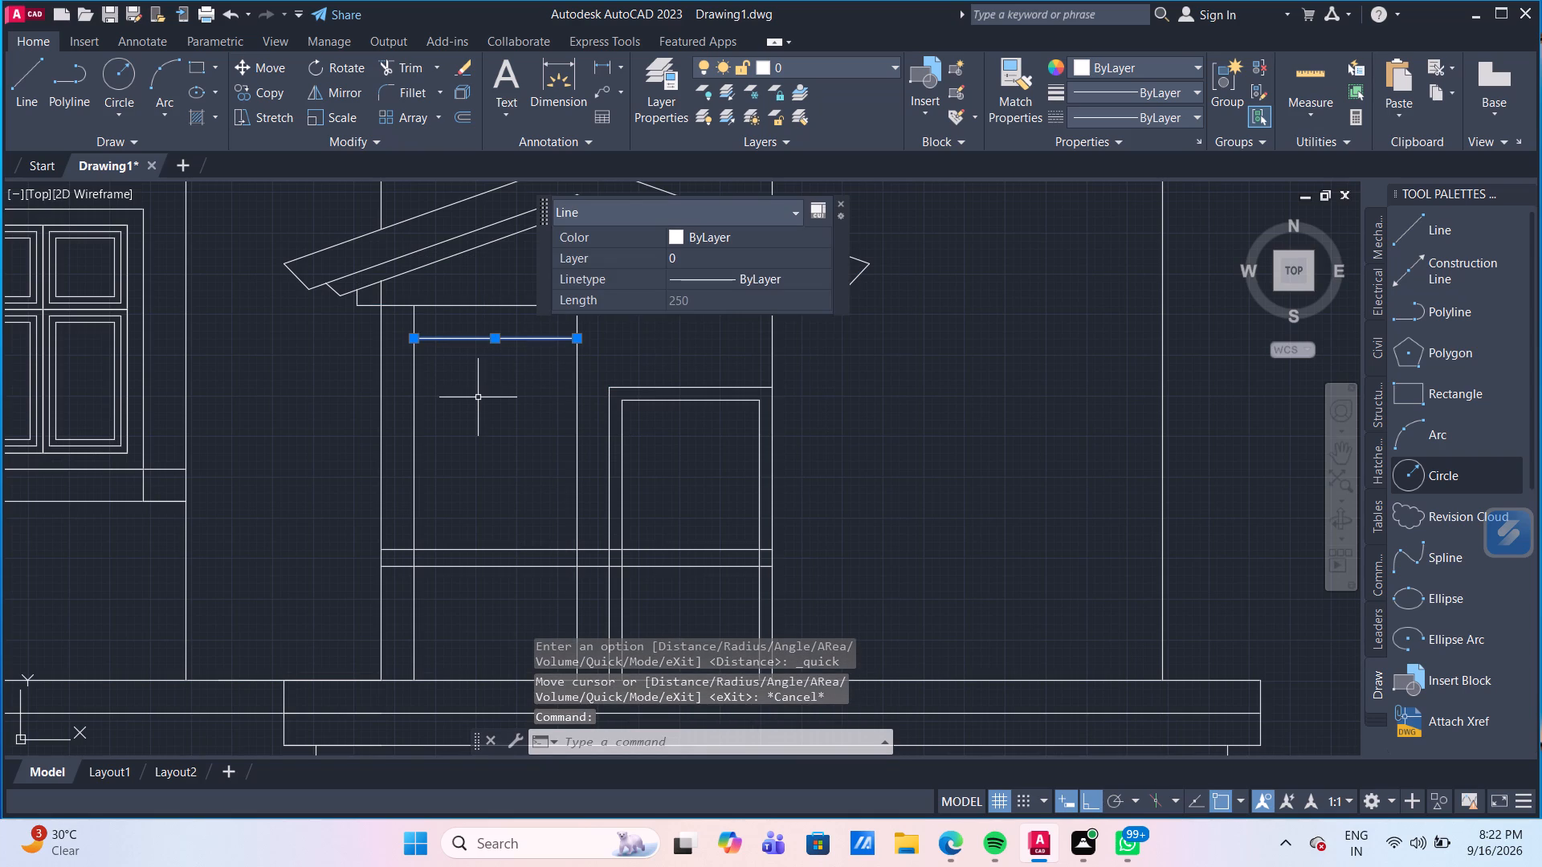
key("m")
key("Return")
scroll(509, 368, "up", 2)
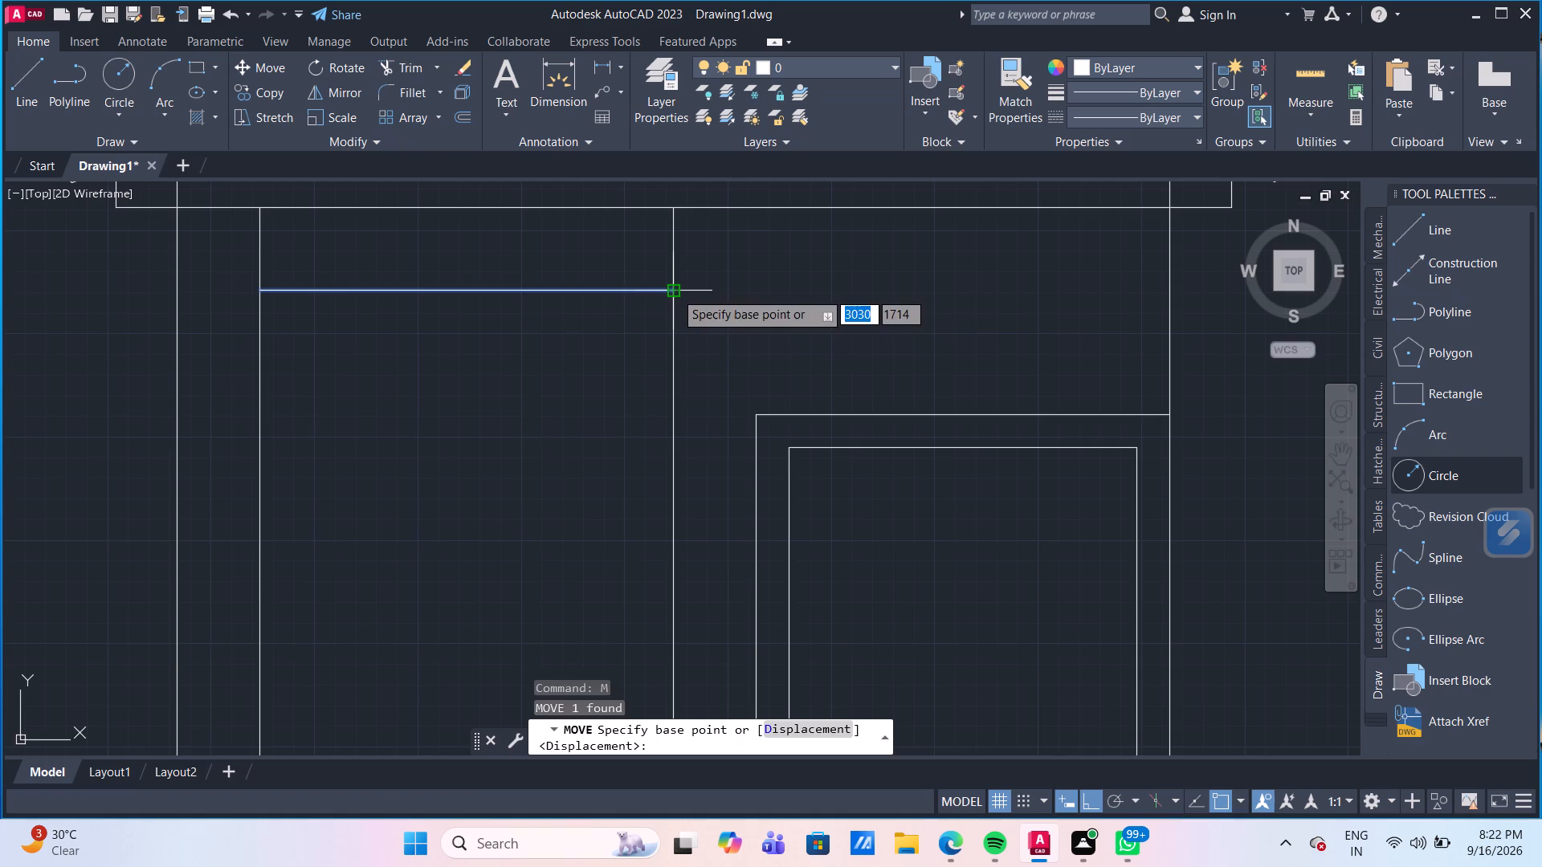
left_click(675, 291)
type("25")
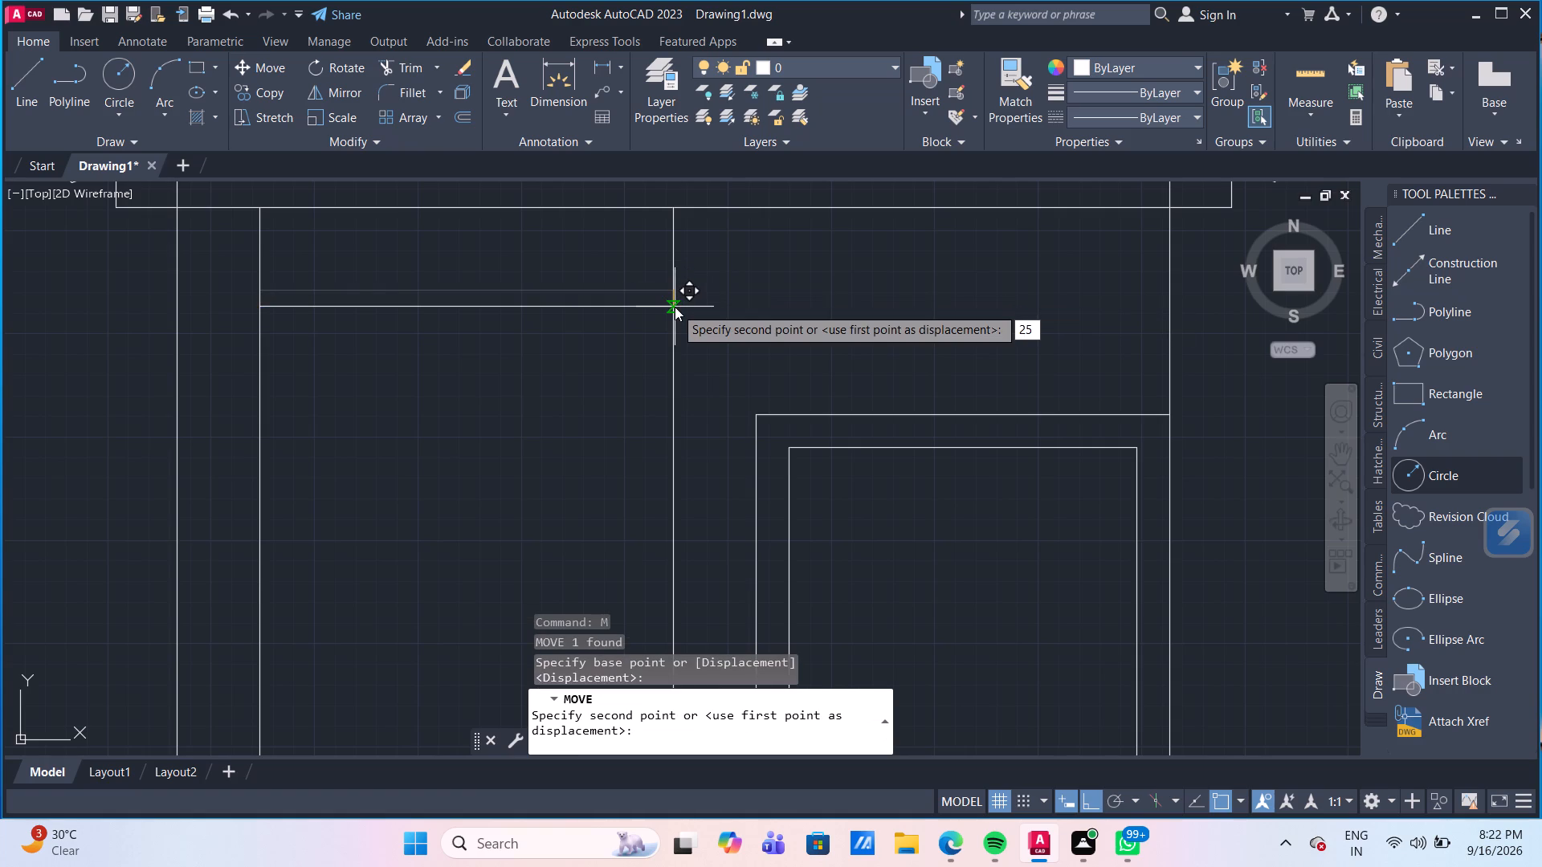
key("Return")
Offset both vertical sides of the left-hand opening inward by 25.
scroll(675, 307, "down", 2)
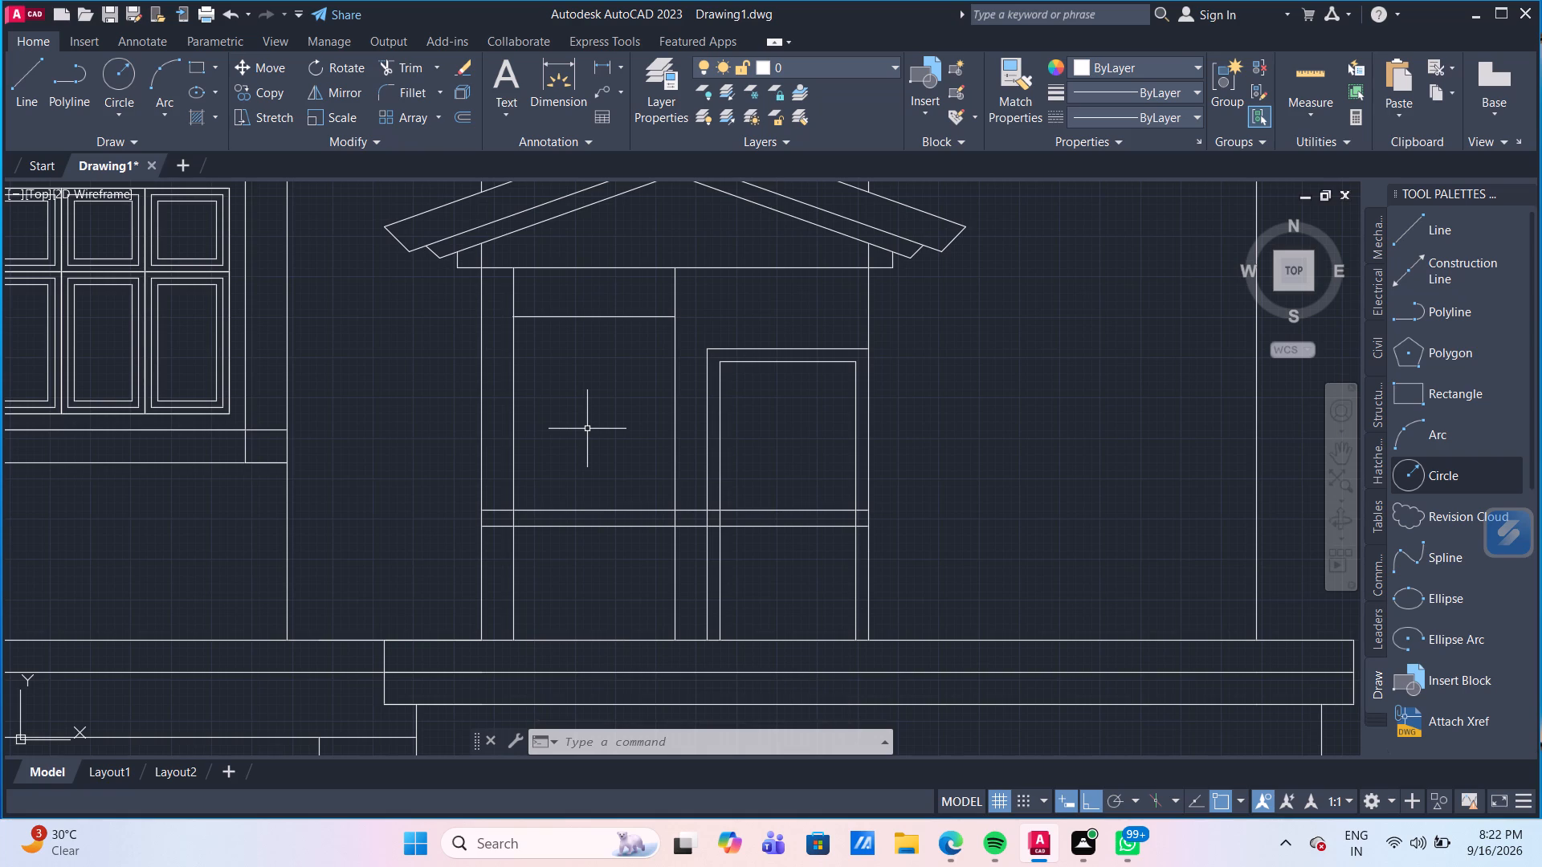
scroll(587, 429, "down", 2)
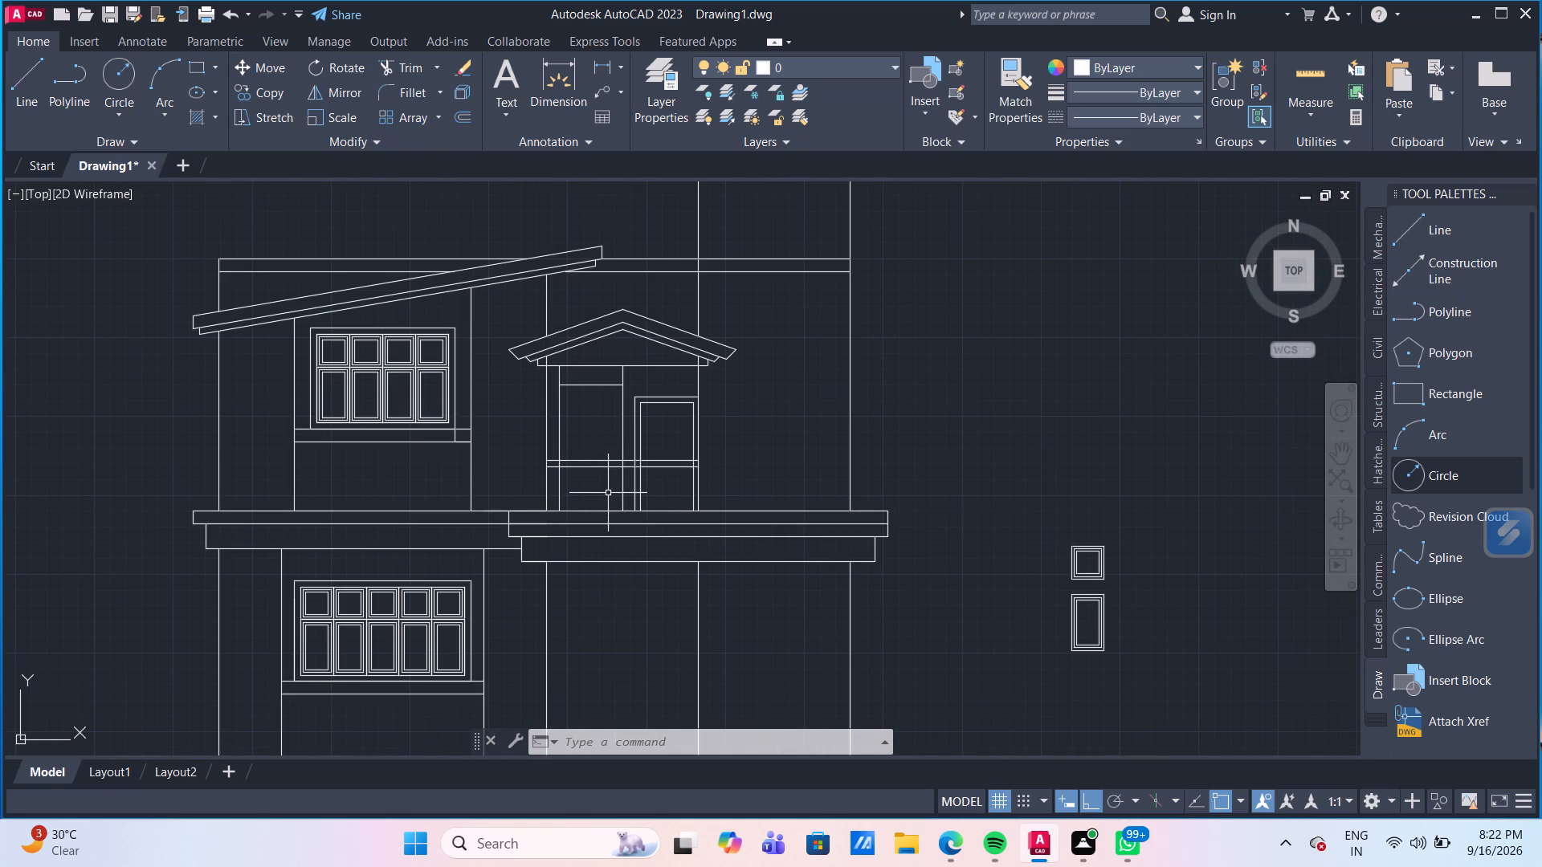
scroll(612, 428, "up", 2)
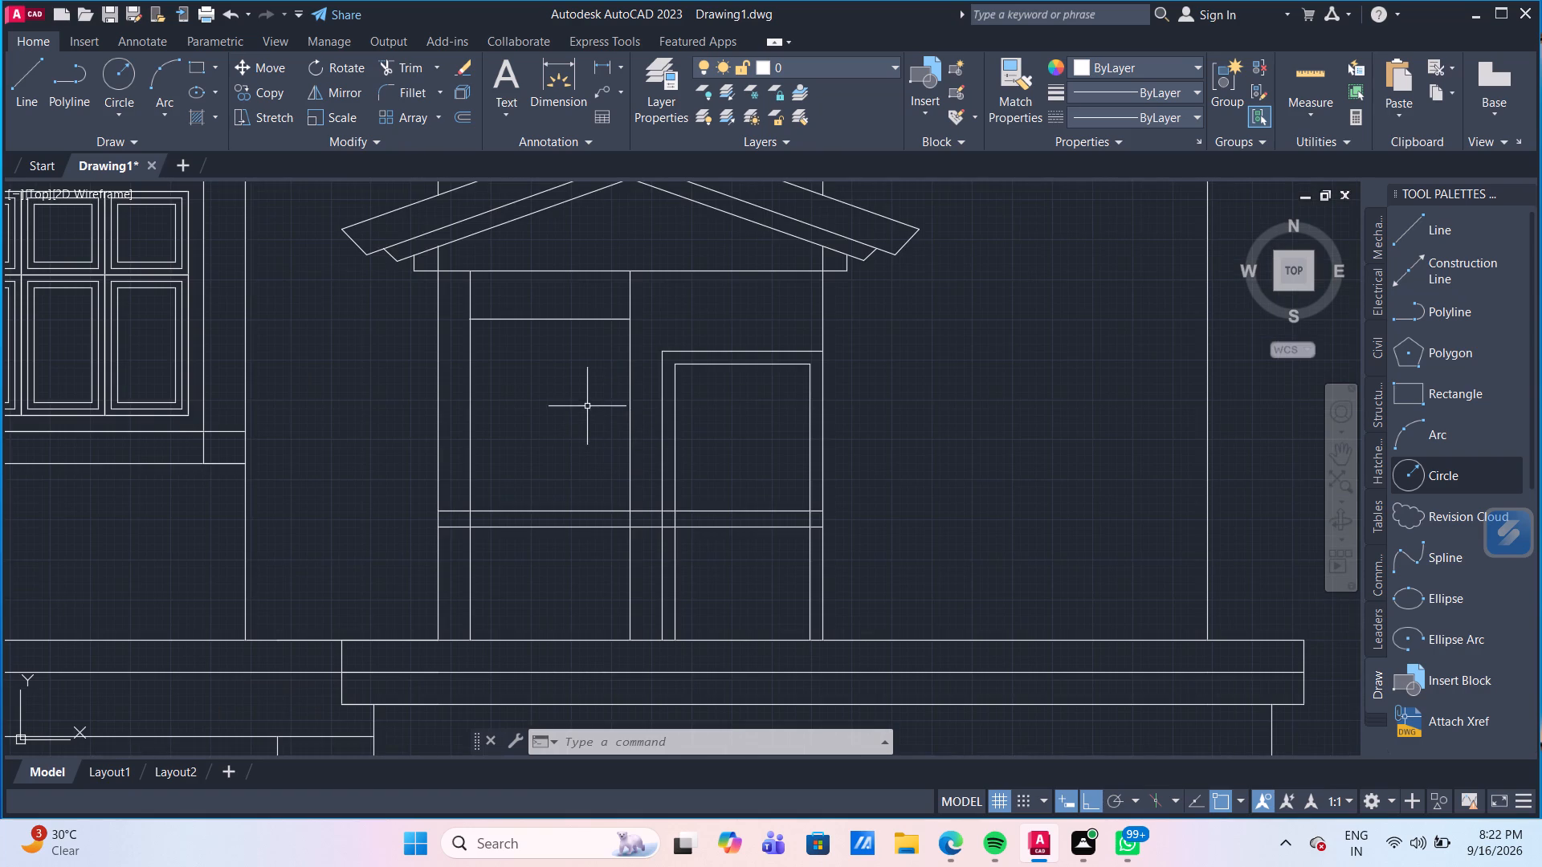
middle_click_drag(585, 406, 565, 458)
scroll(565, 458, "down", 2)
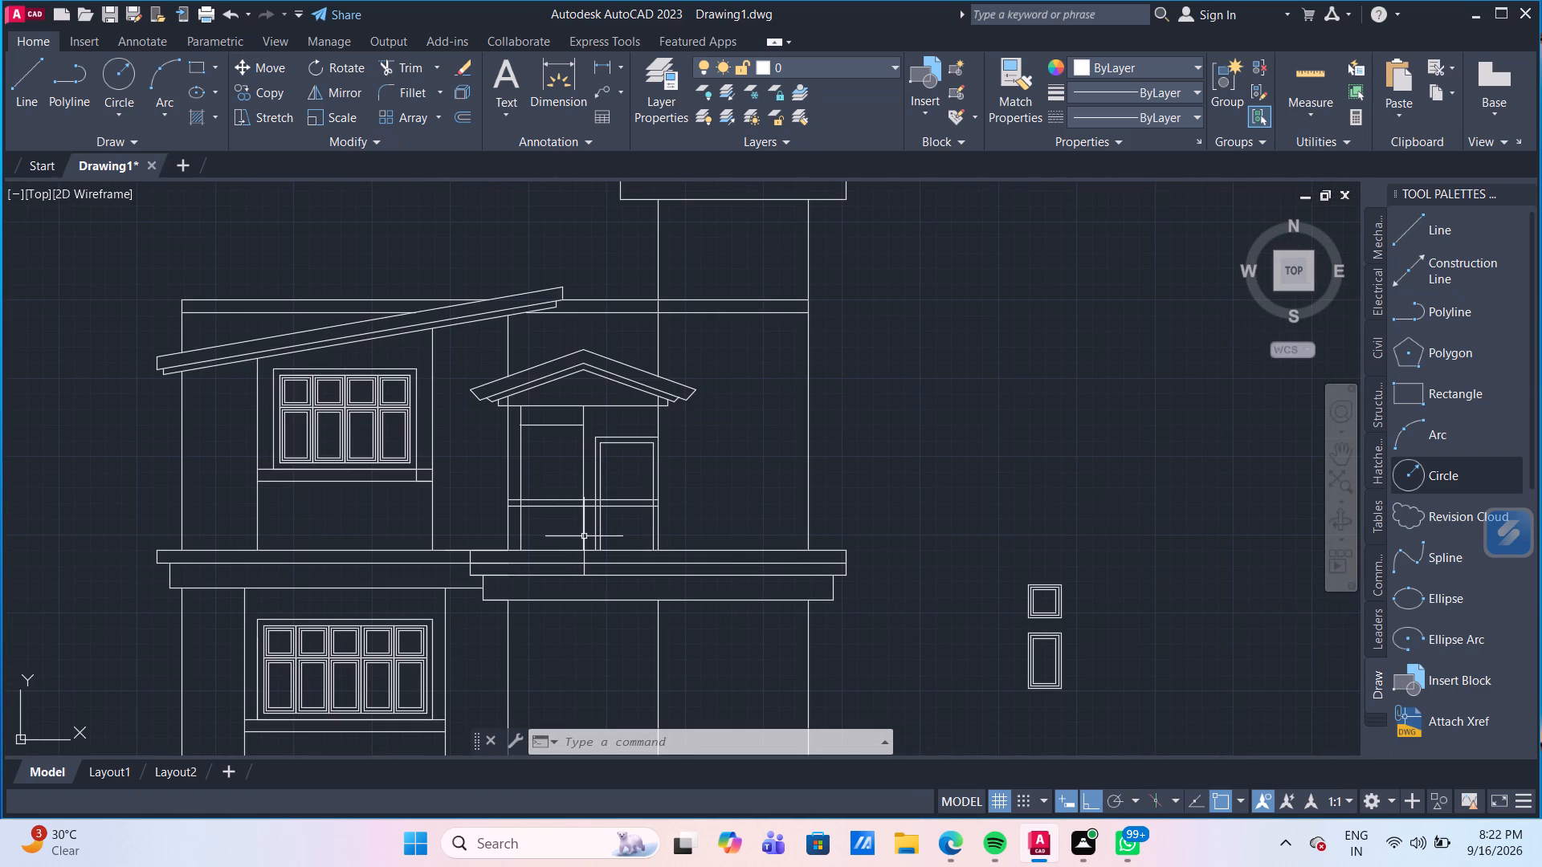
scroll(557, 475, "up", 2)
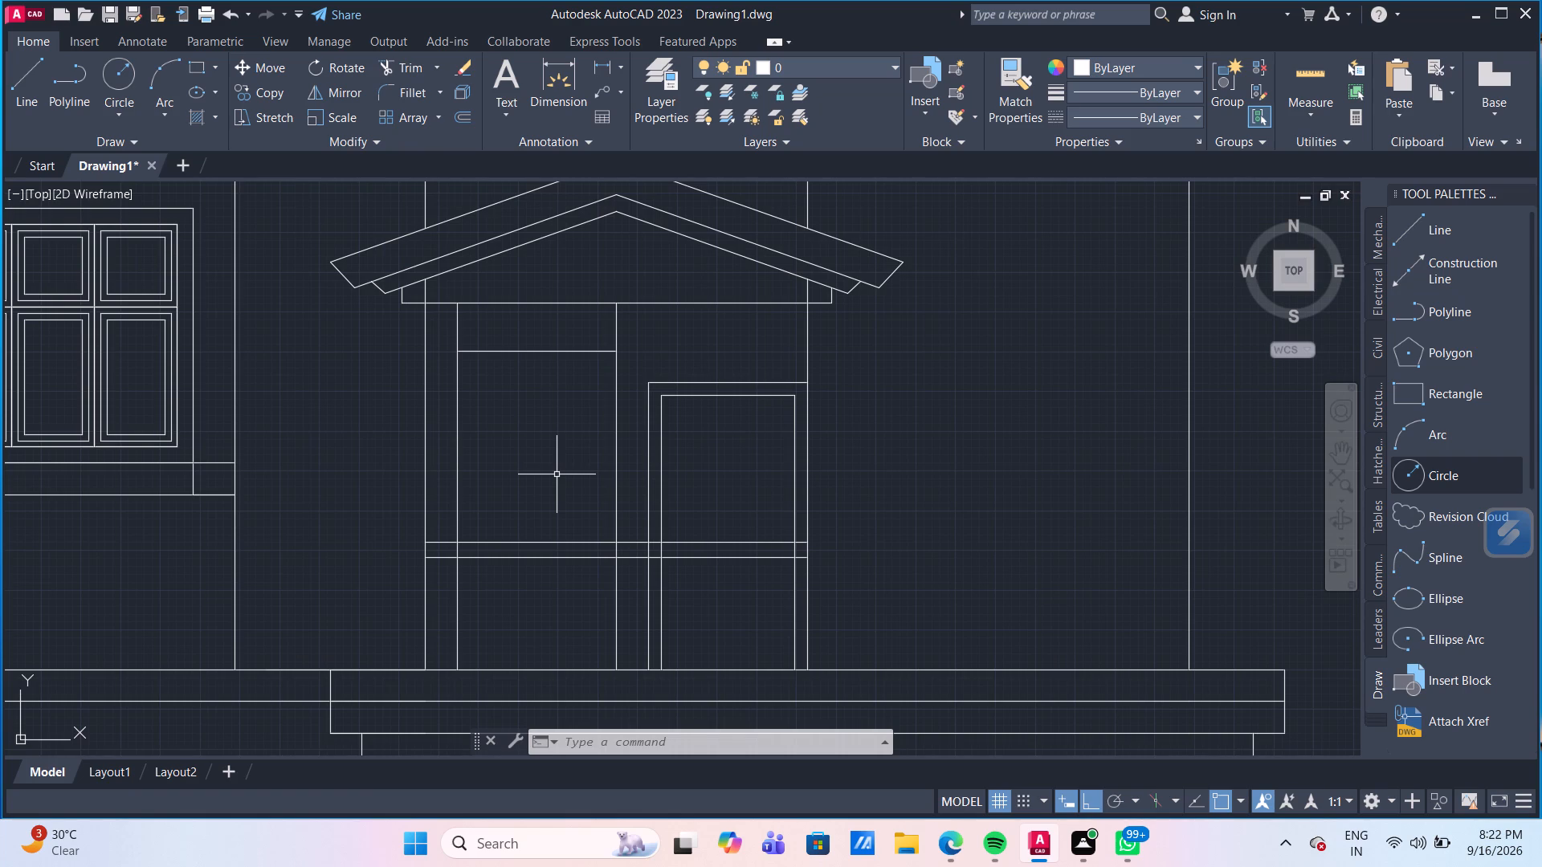
key("o")
key("Return")
key("Return")
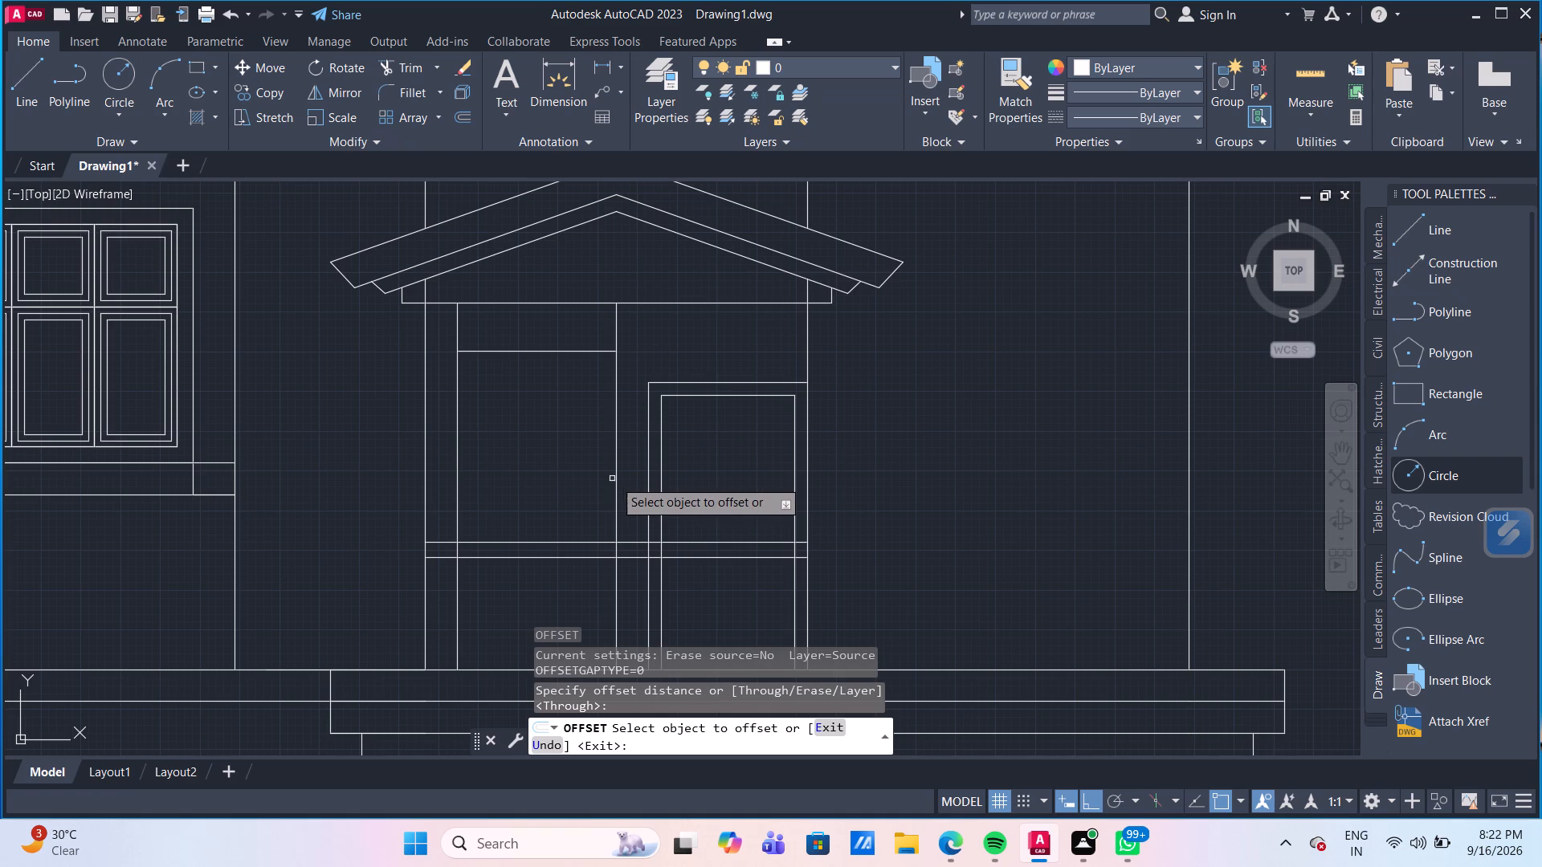
left_click(616, 481)
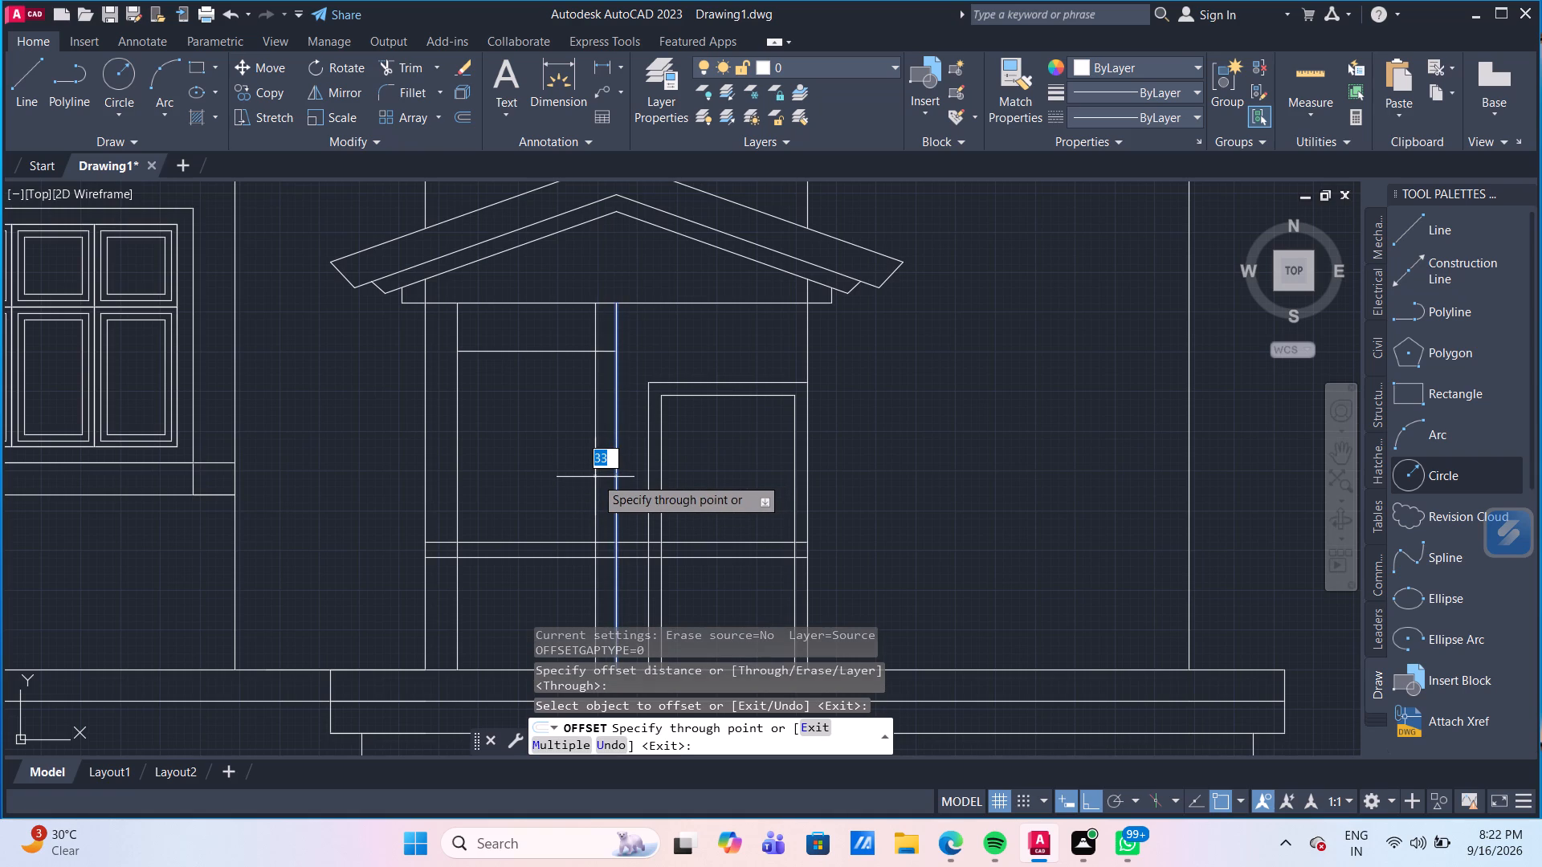
type("25")
key("Return")
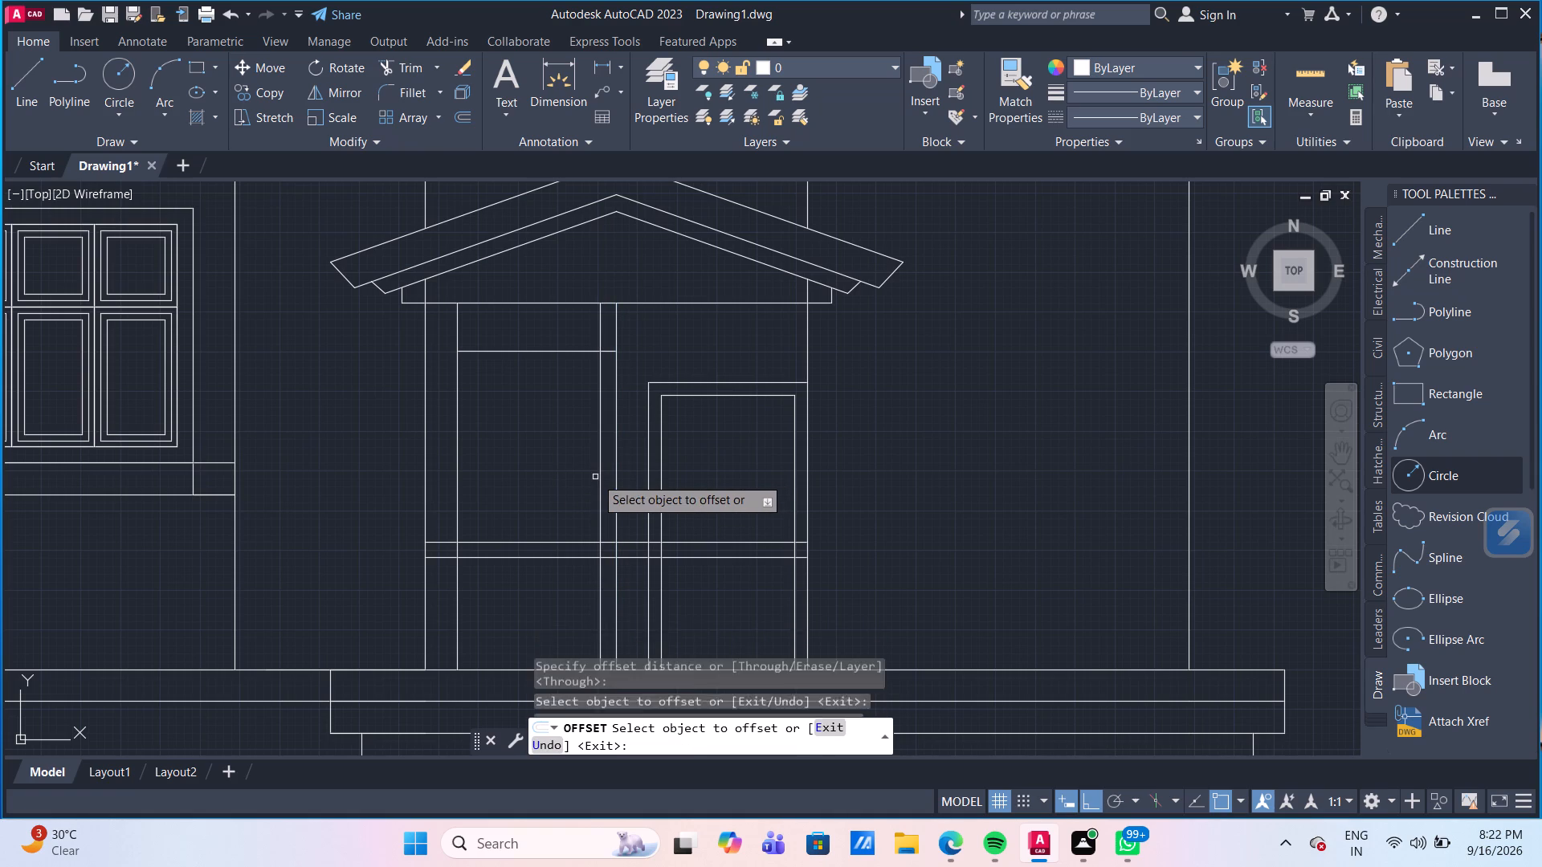
left_click(458, 438)
type("25")
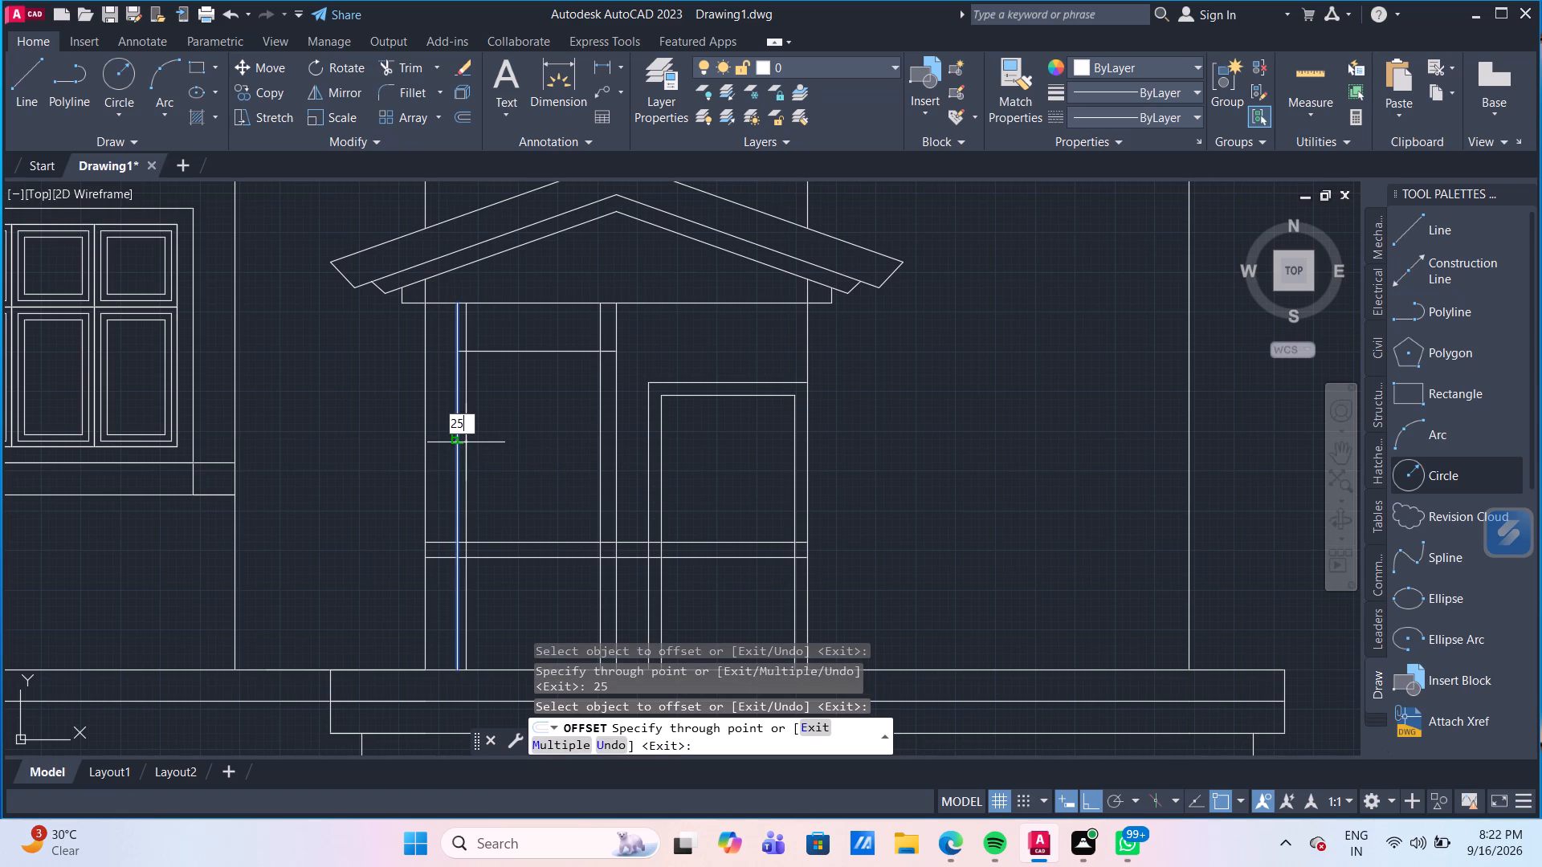
key("Return")
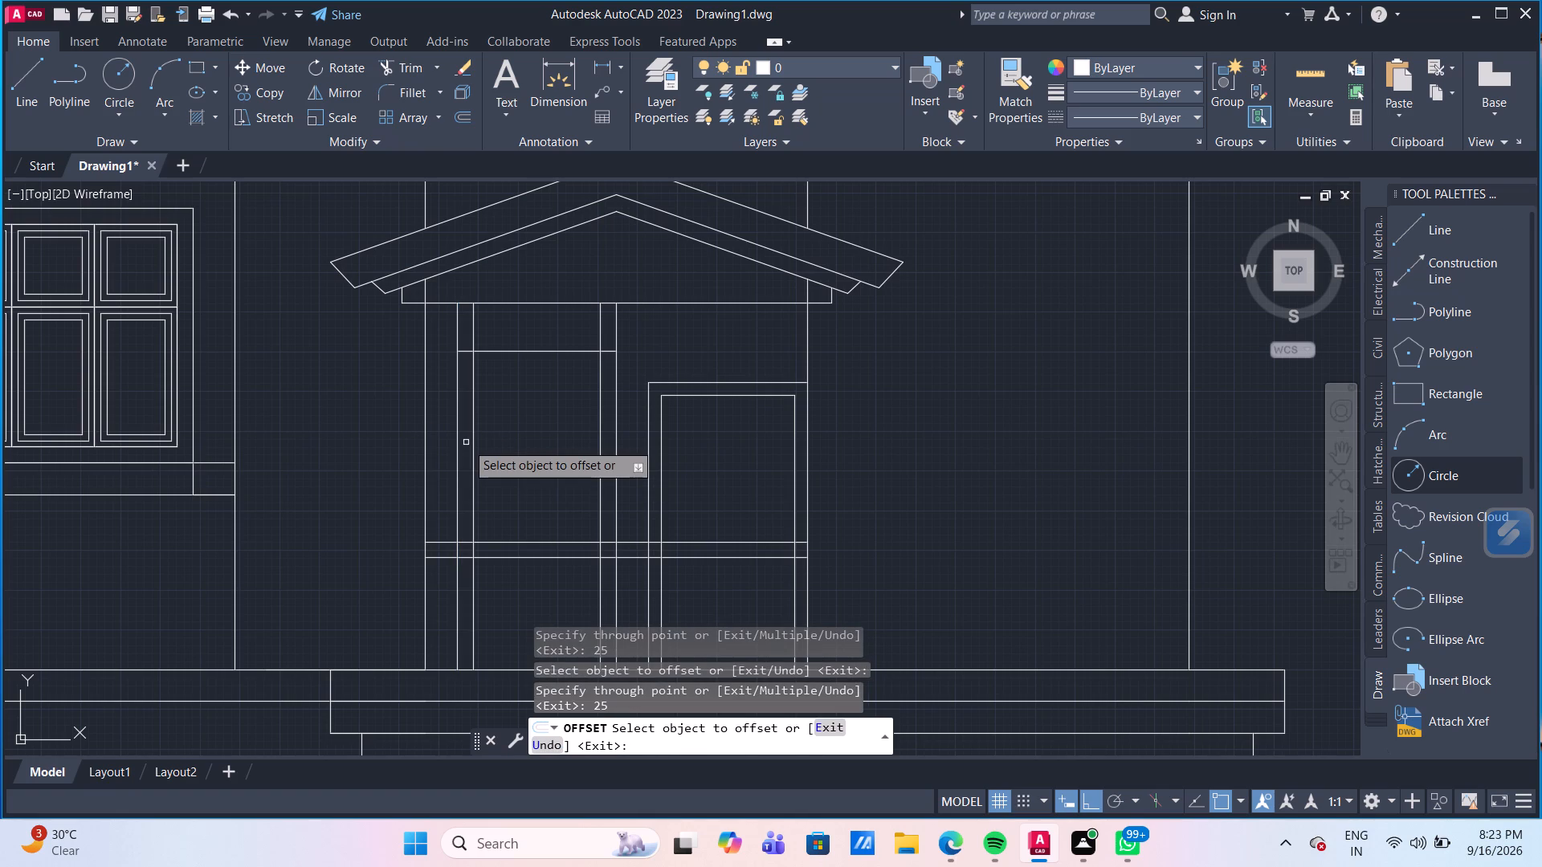
scroll(519, 453, "down", 1)
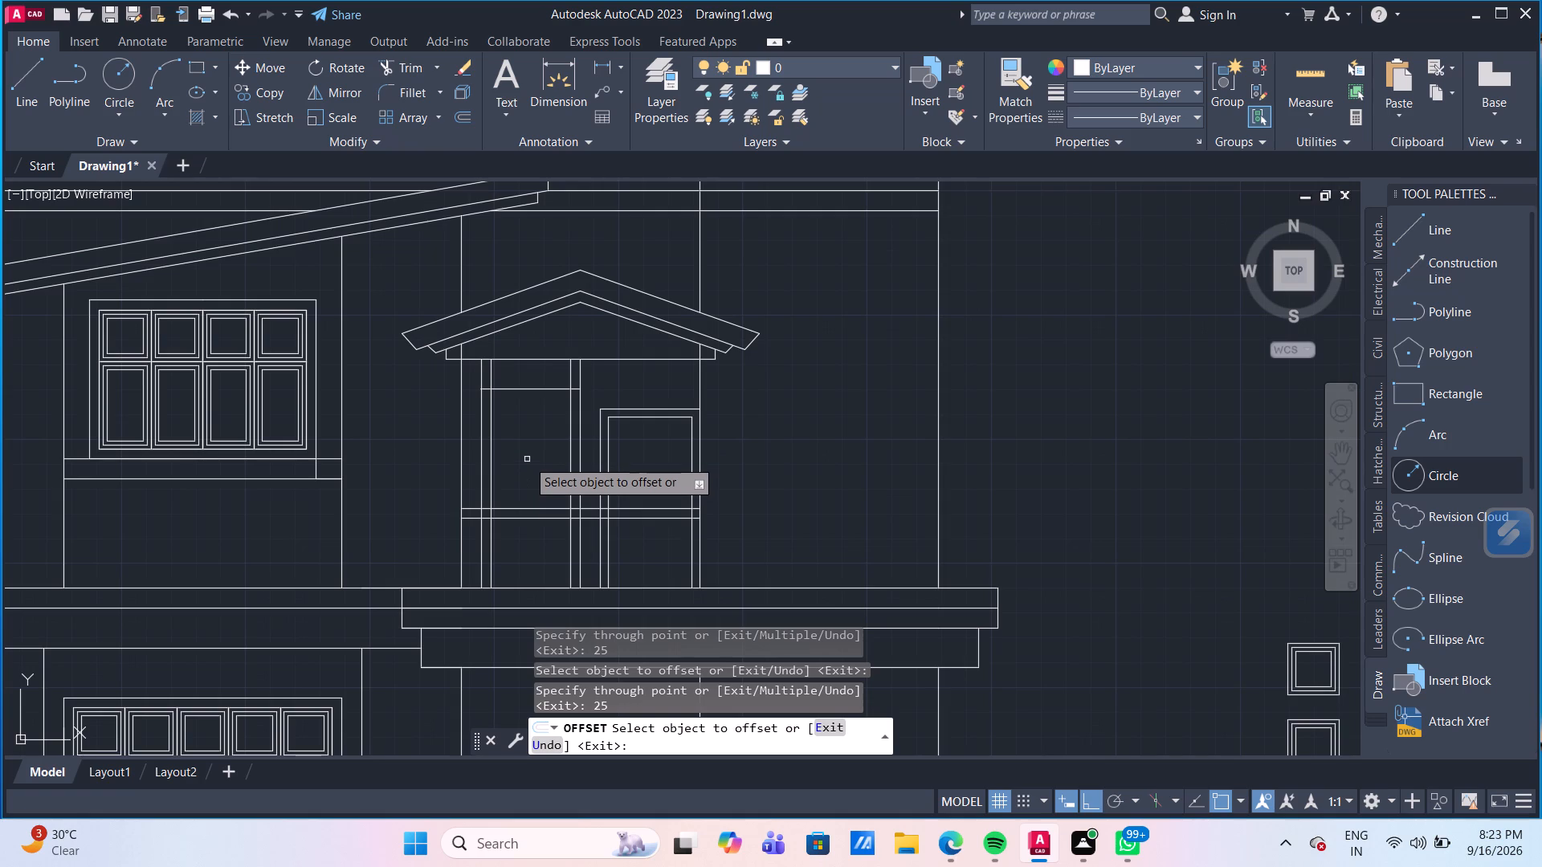
key("Escape")
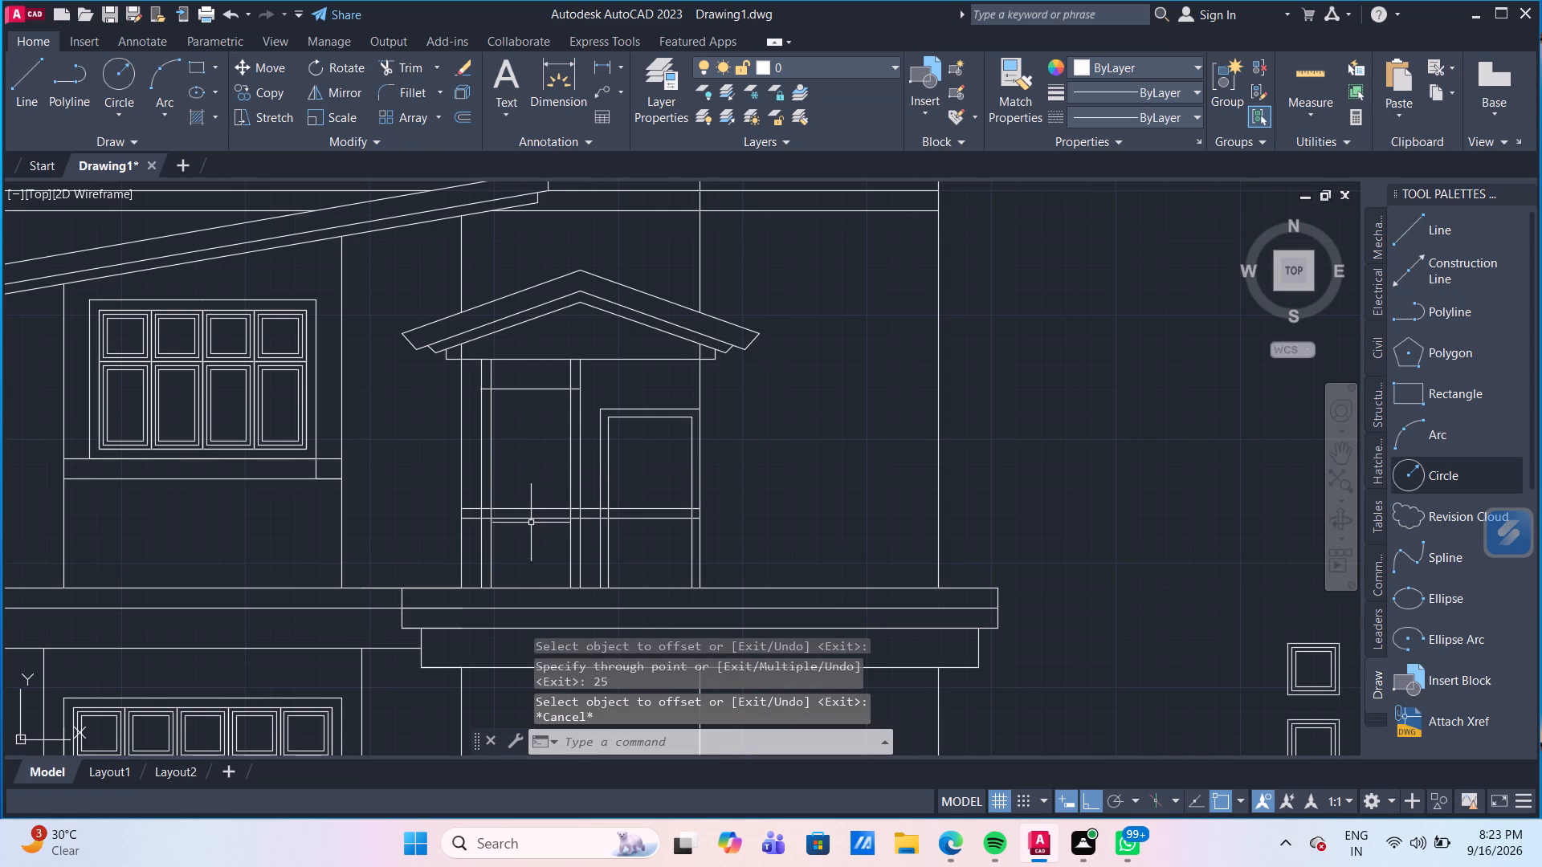
Trim the left-hand opening's outer side lines above the sill band and the excess line ends above and beside its head.
scroll(533, 535, "up", 1)
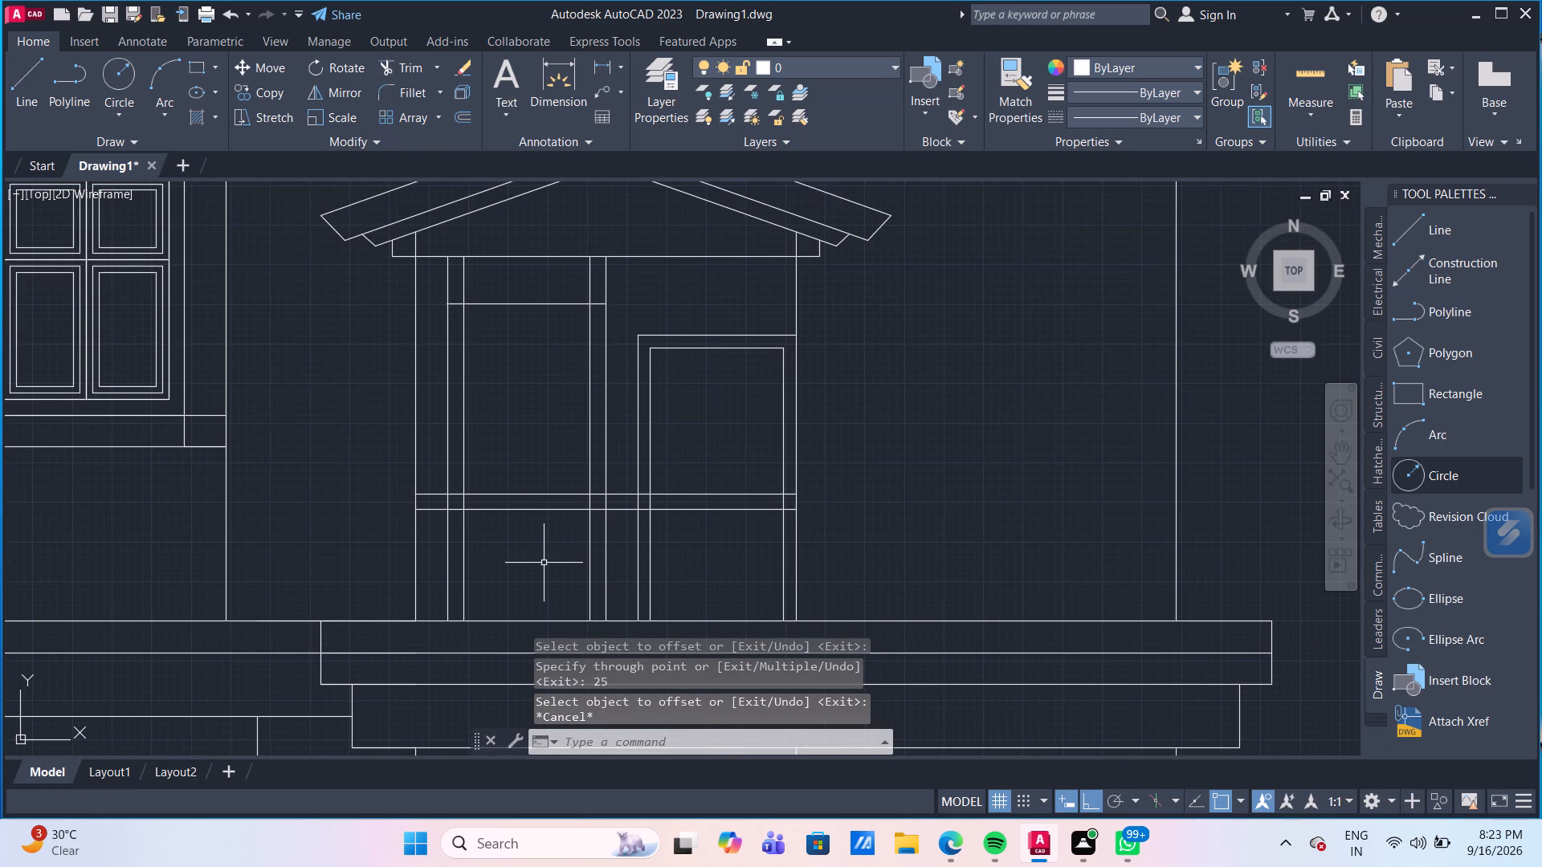
type("TR")
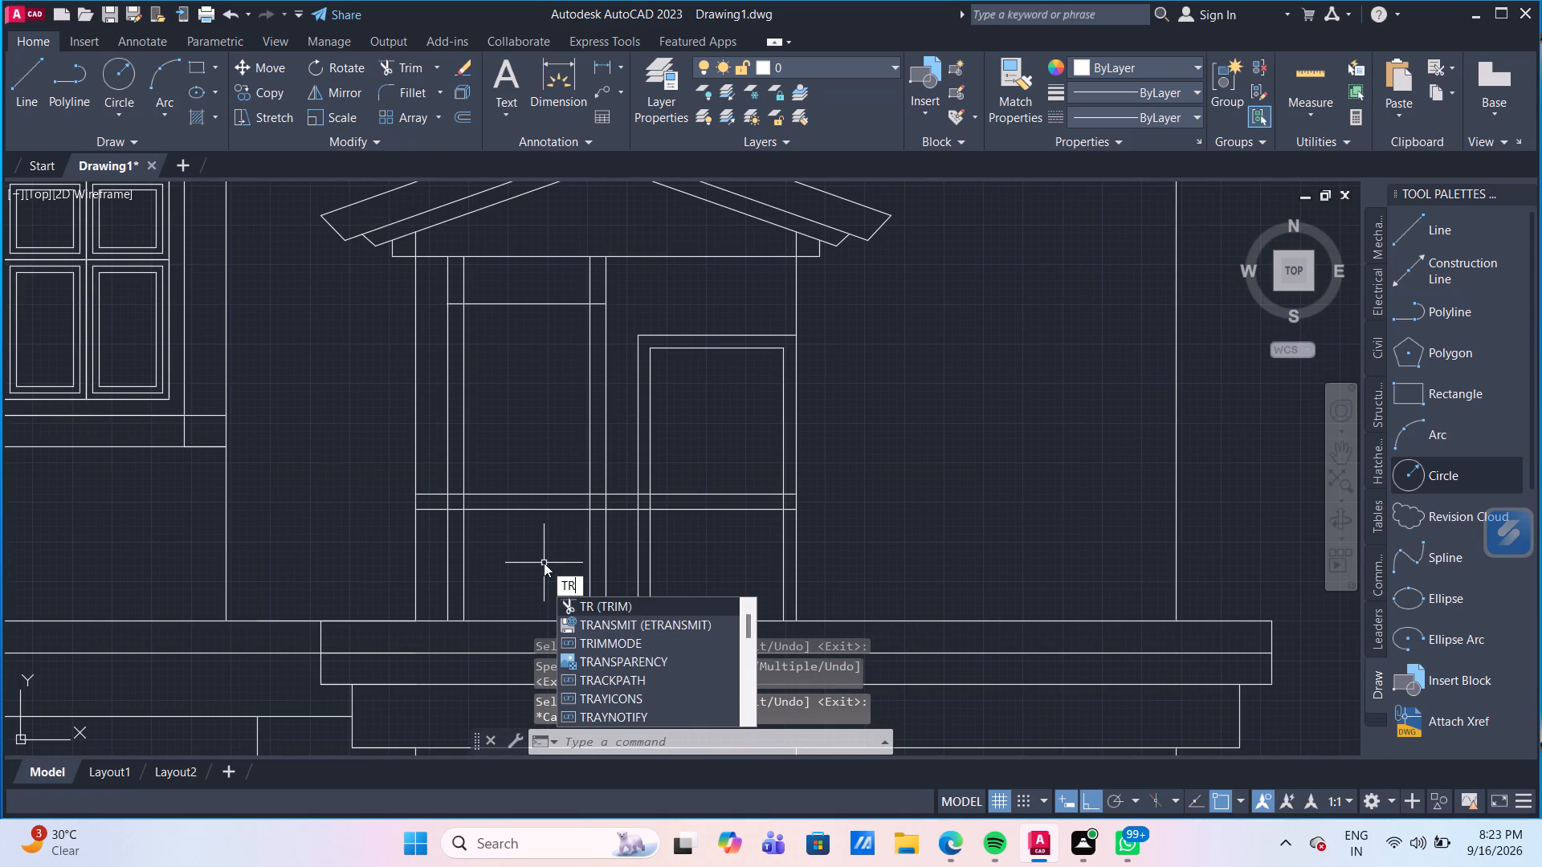
key("Return")
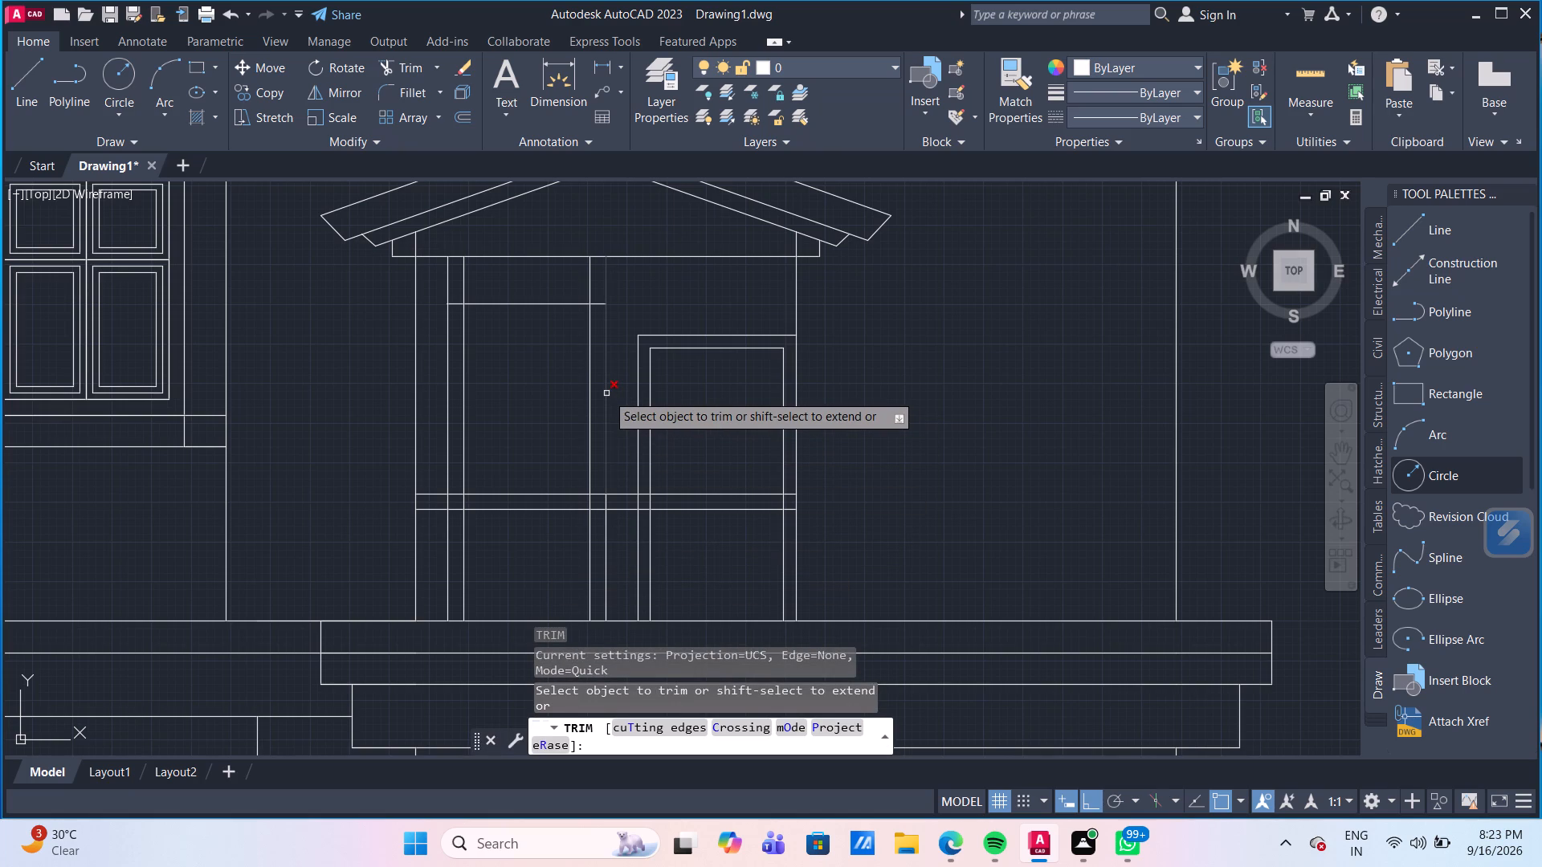
left_click(606, 393)
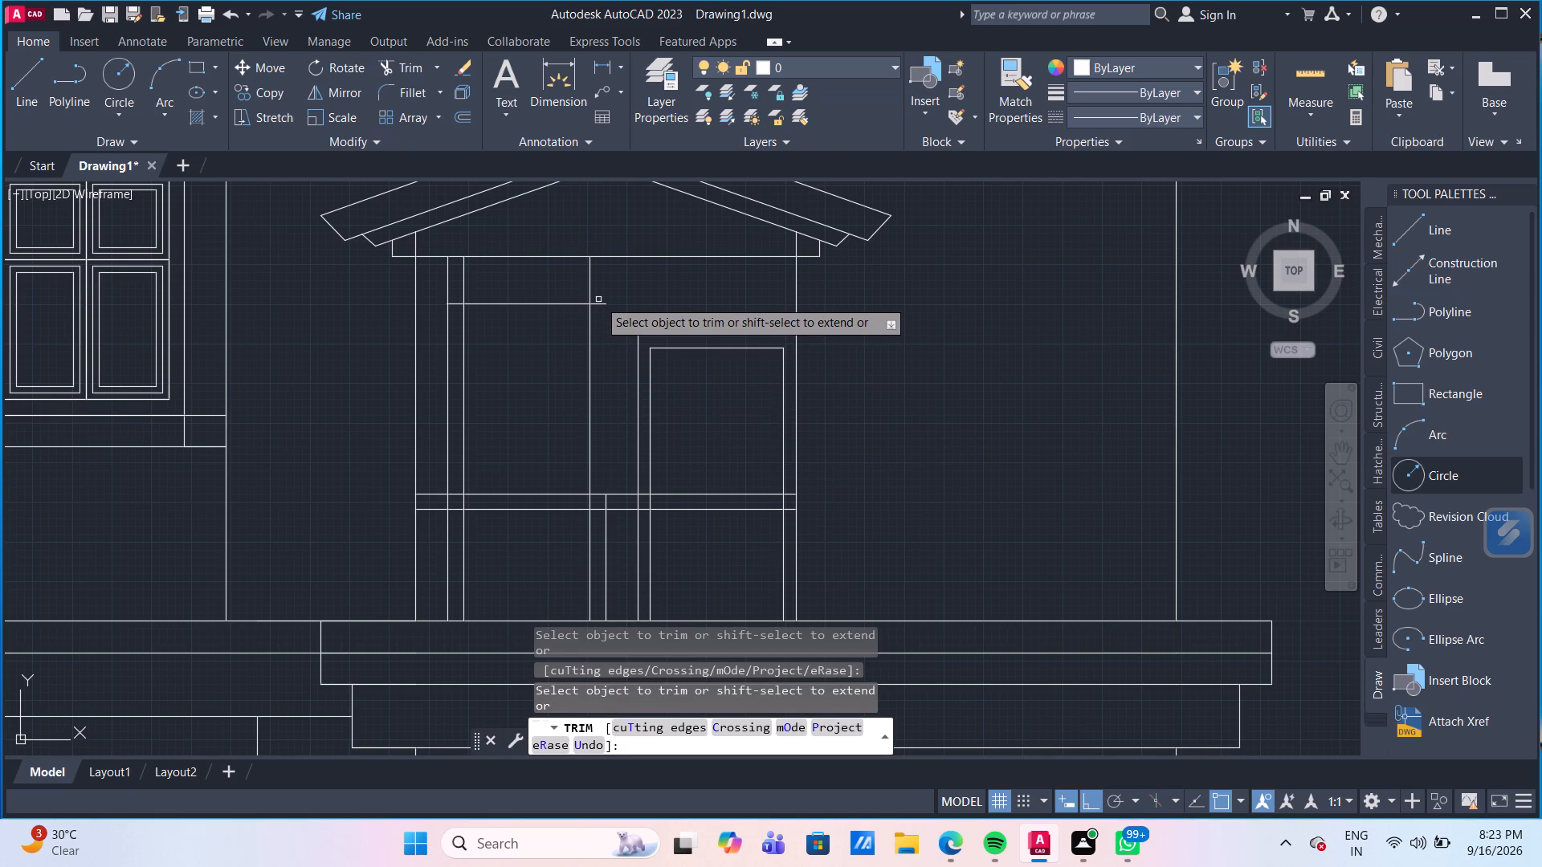
left_click(602, 303)
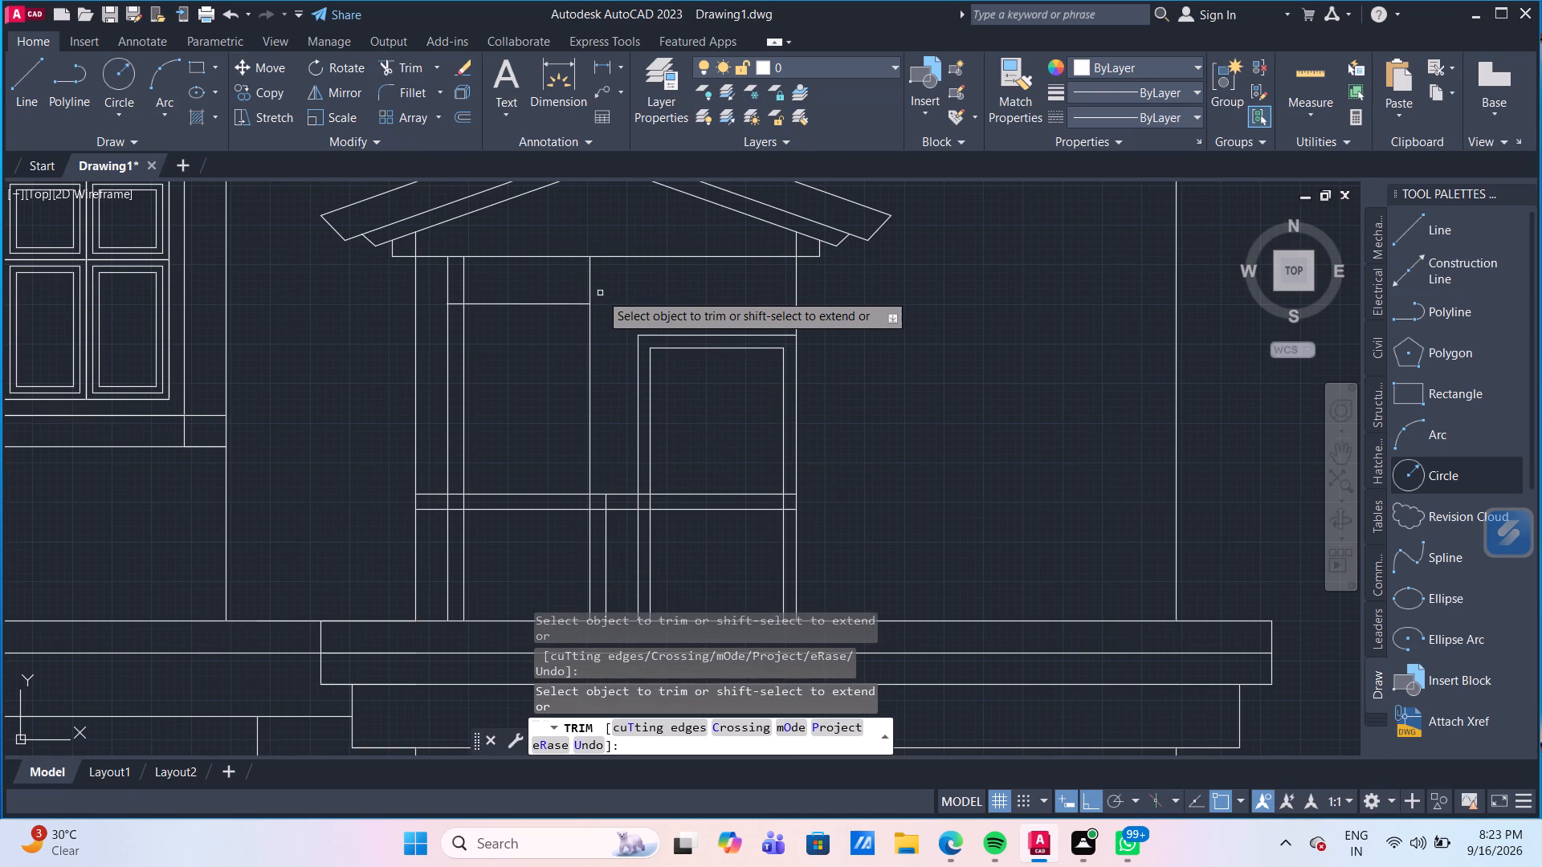
left_click(606, 289)
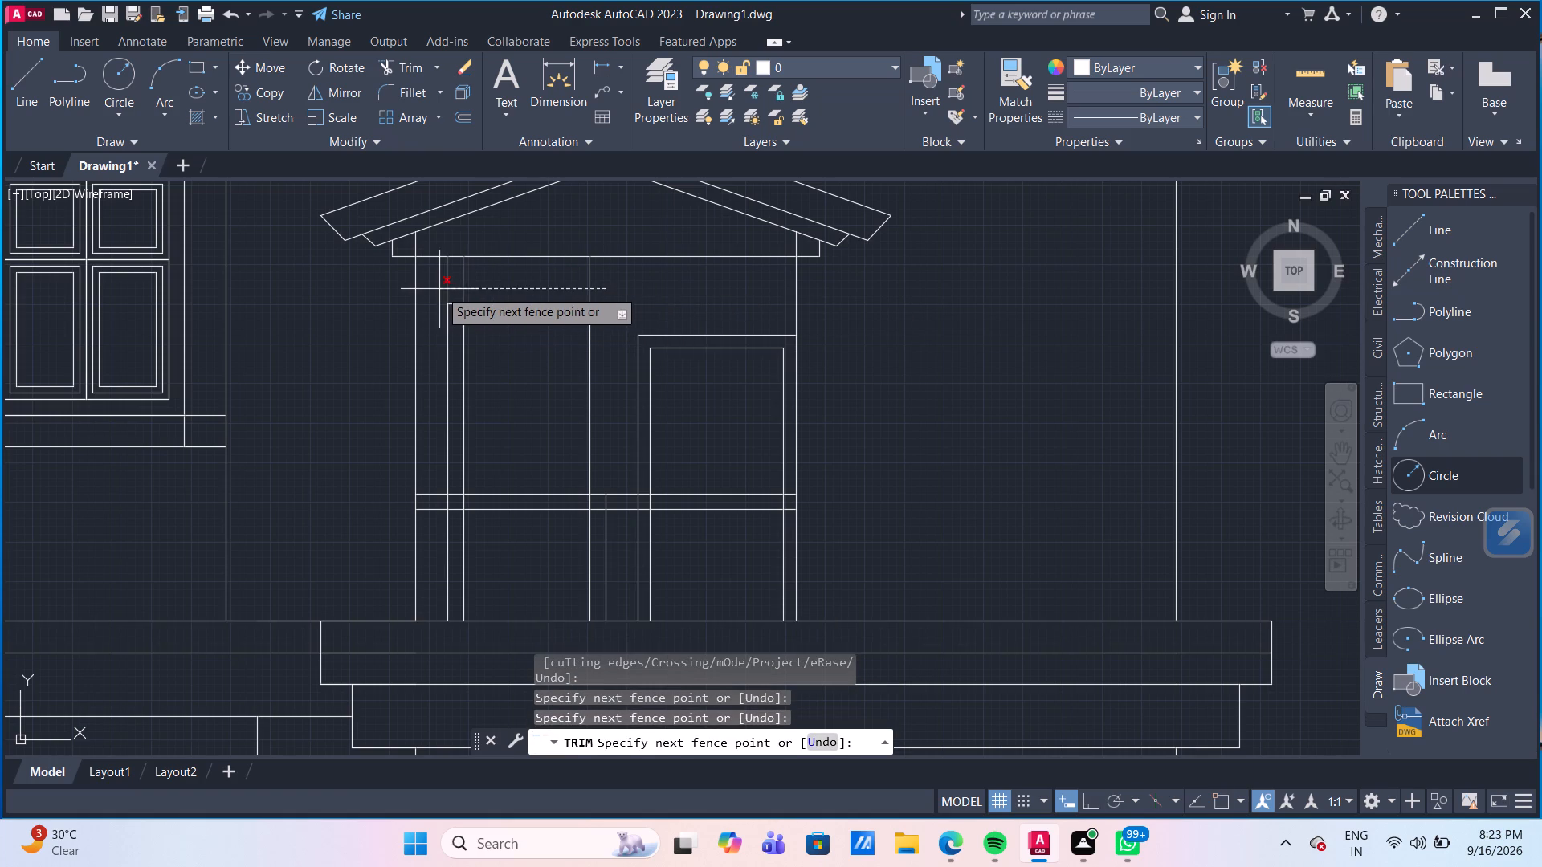
left_click(439, 289)
left_click(451, 305)
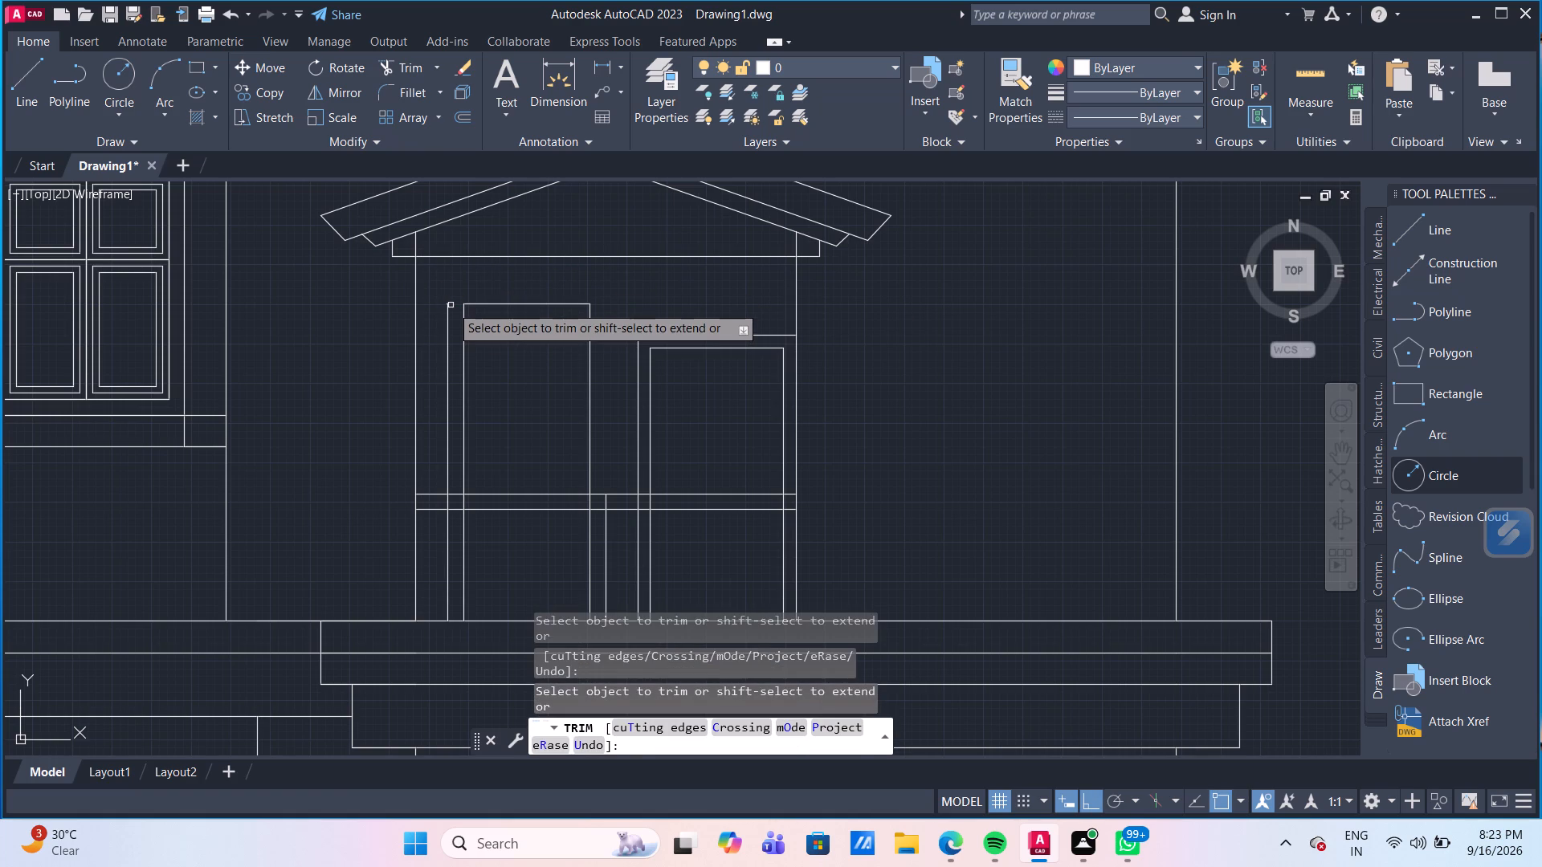
left_click(446, 307)
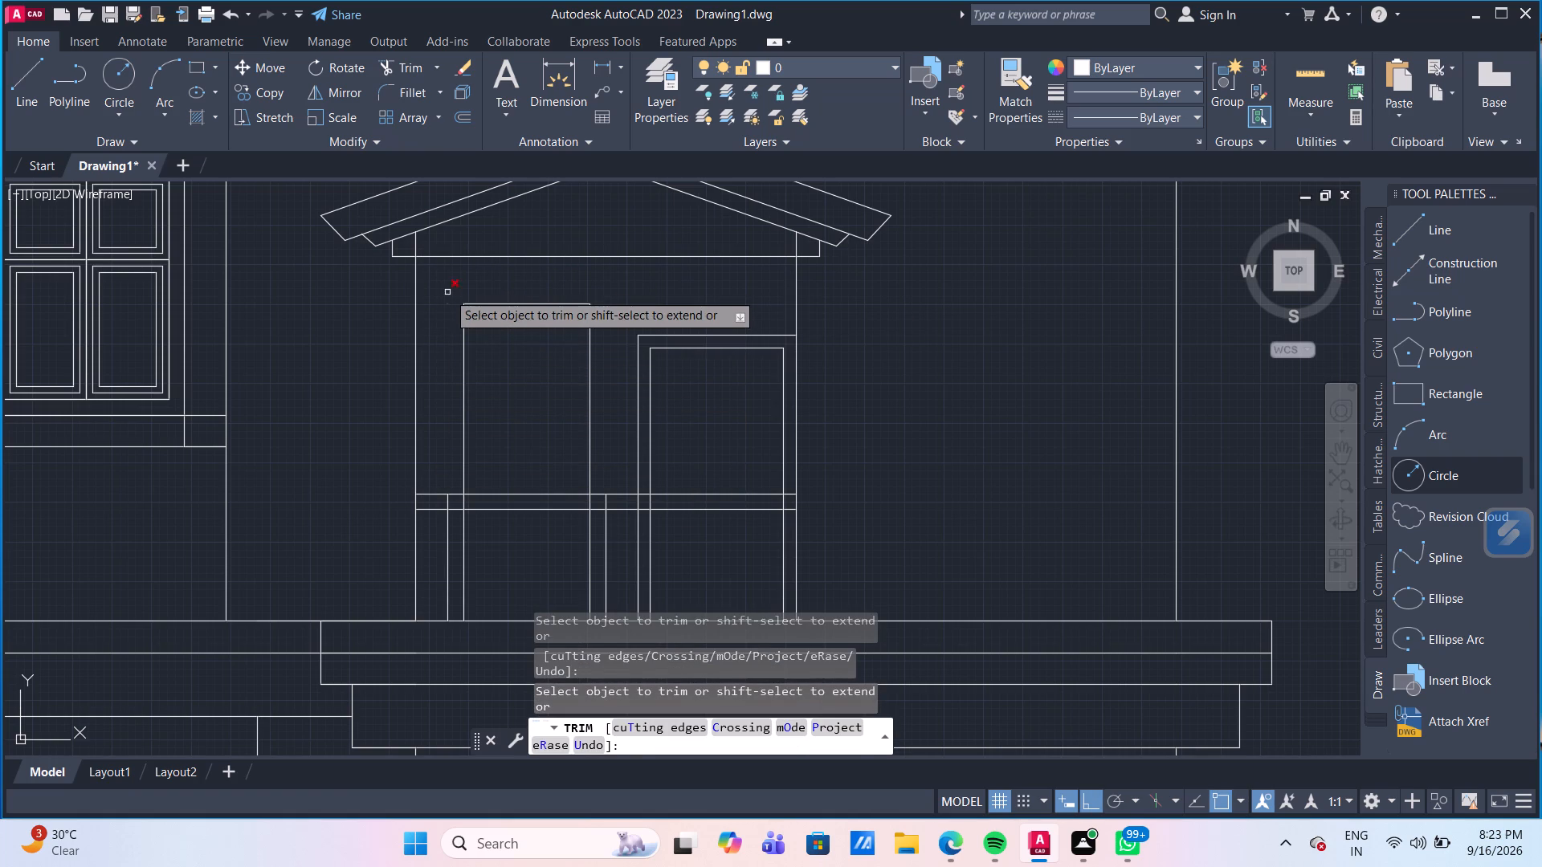
left_click(448, 302)
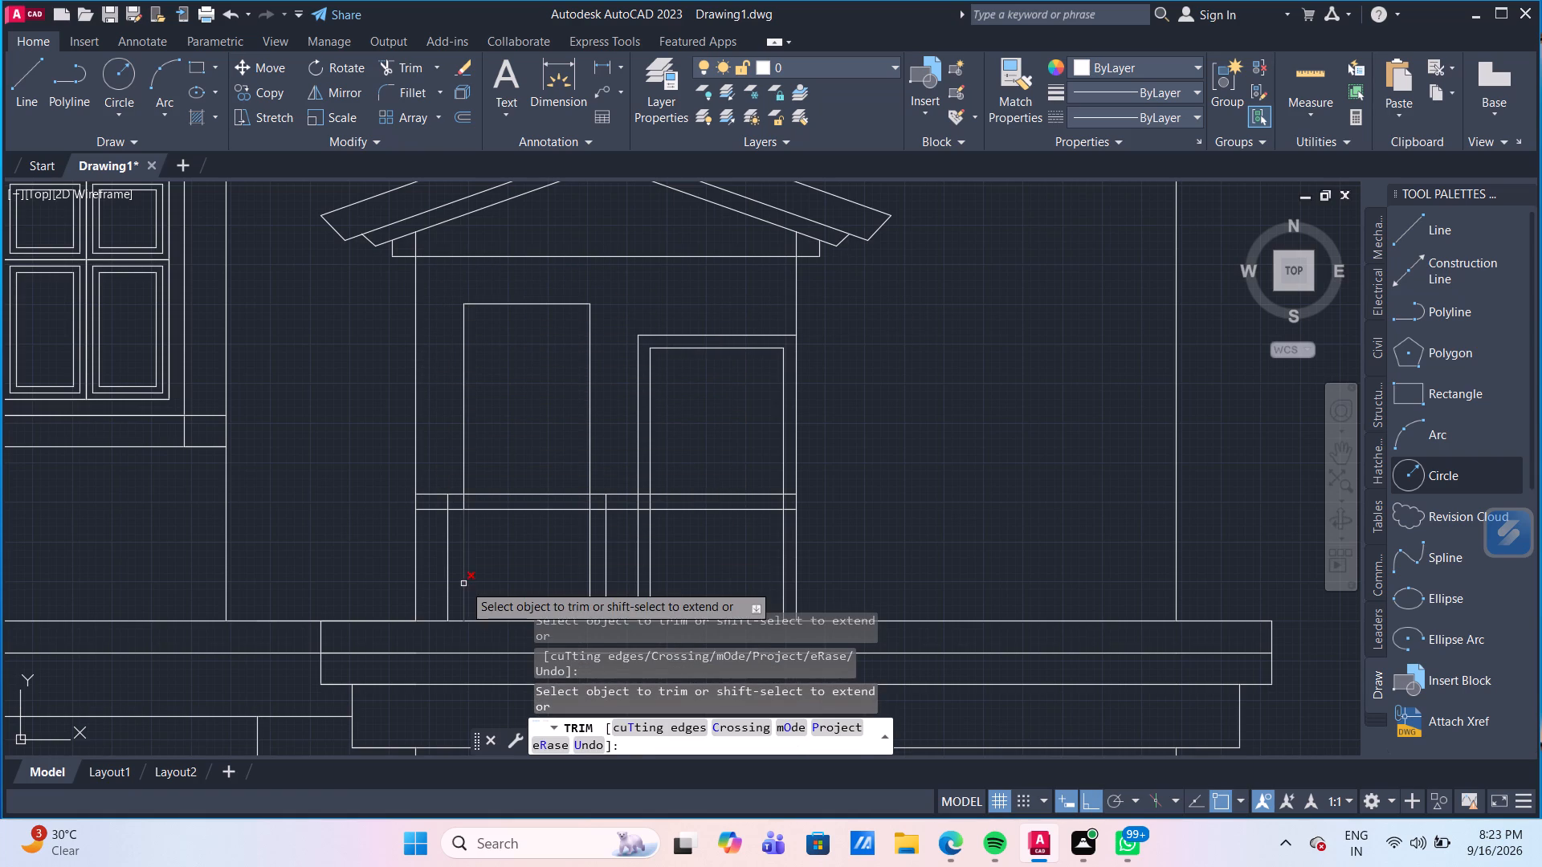
Trim the left-hand opening's four side lines below the sill band and the two outer side stubs within the band.
middle_click_drag(475, 547, 455, 470)
scroll(455, 470, "up", 1)
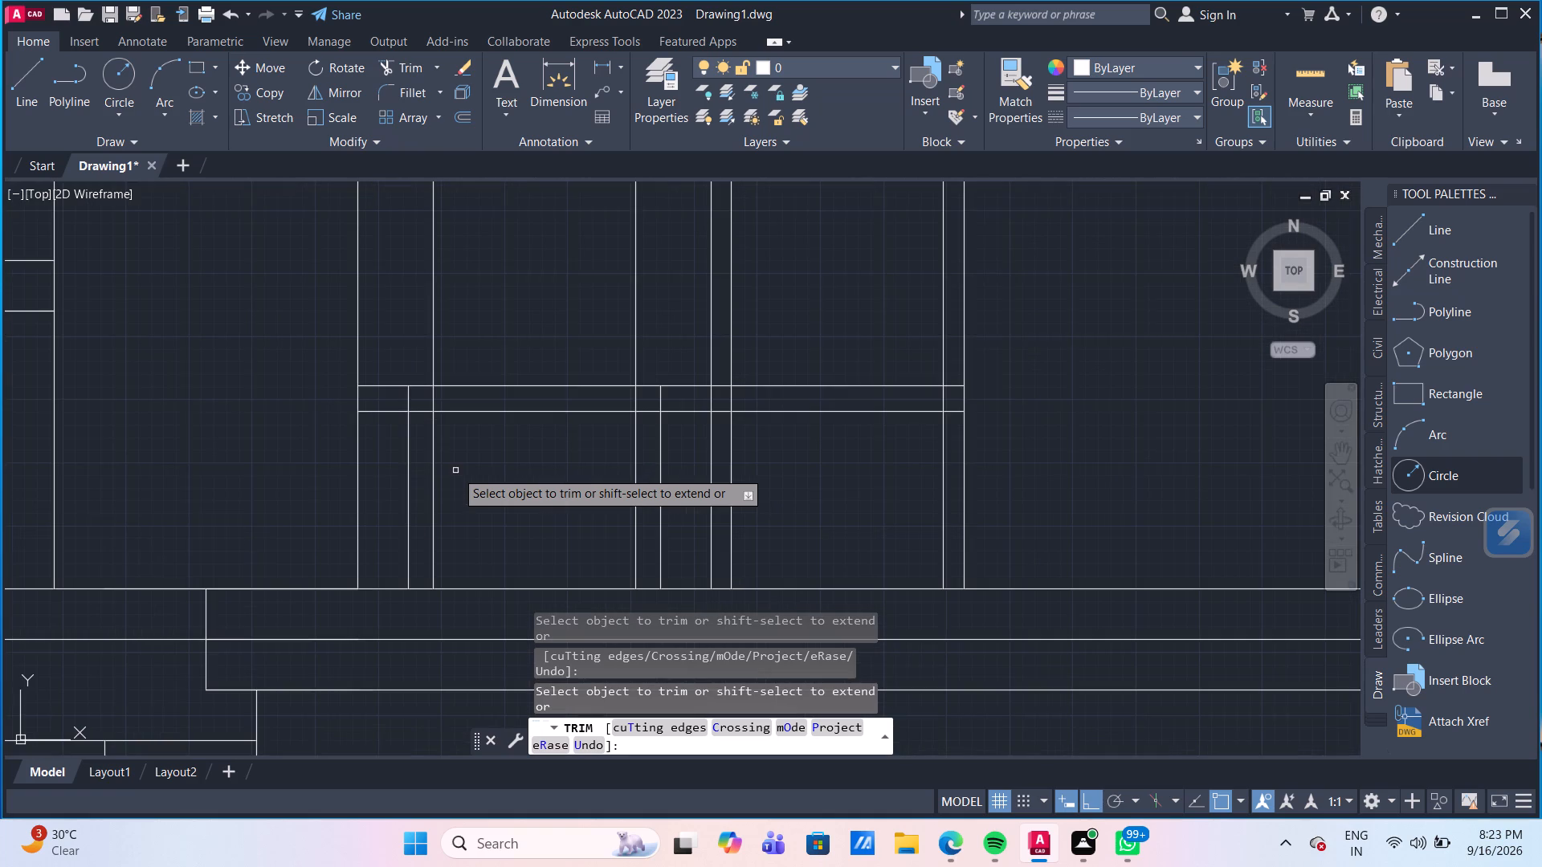
left_click(391, 473)
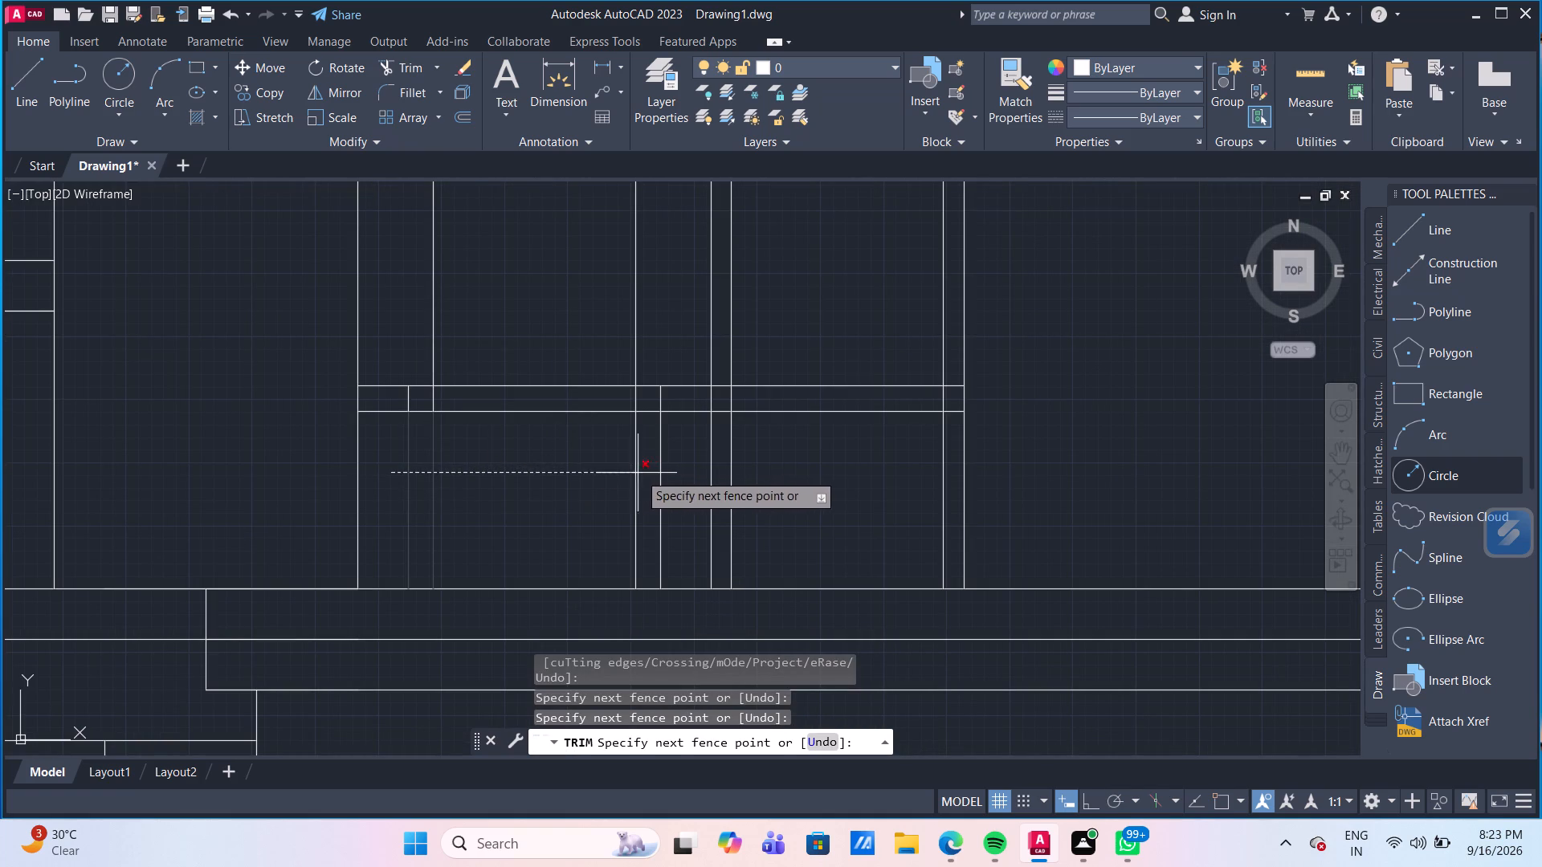
left_click(671, 479)
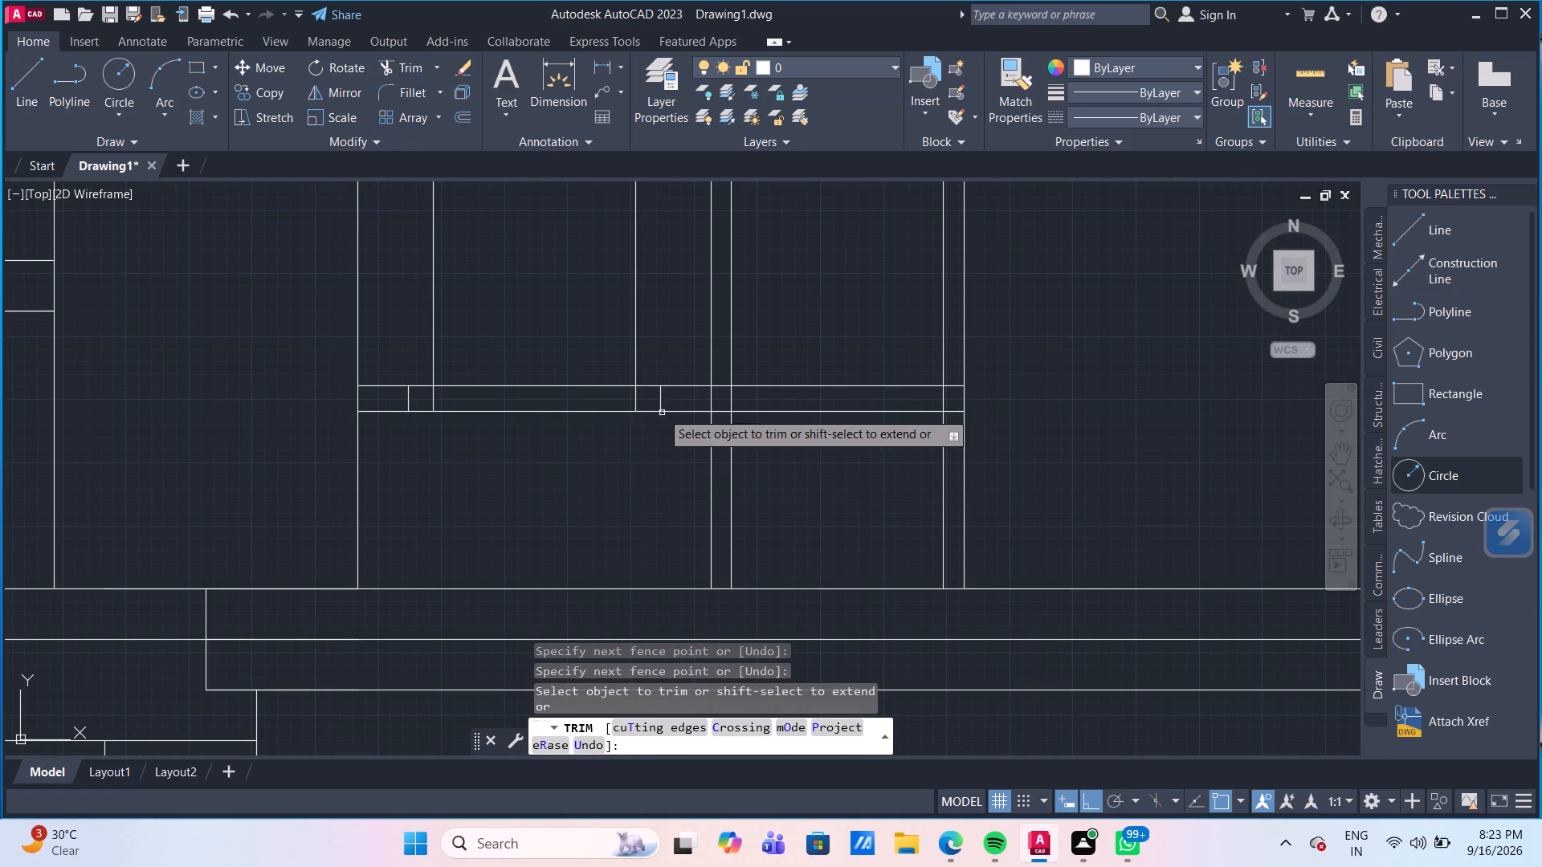
left_click(660, 398)
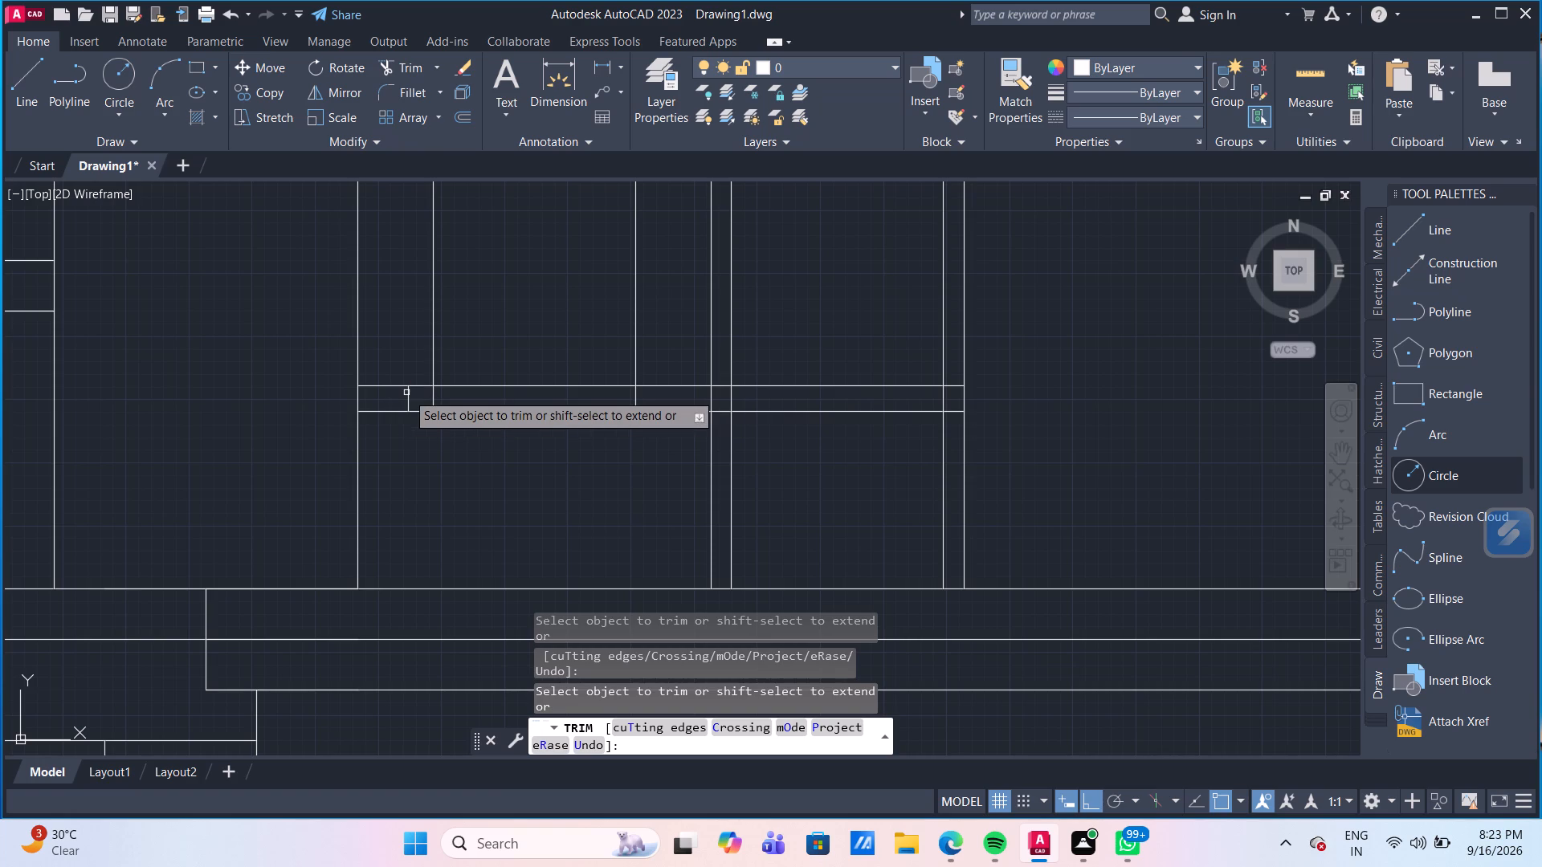
left_click(408, 393)
scroll(508, 351, "down", 2)
middle_click_drag(510, 351, 512, 396)
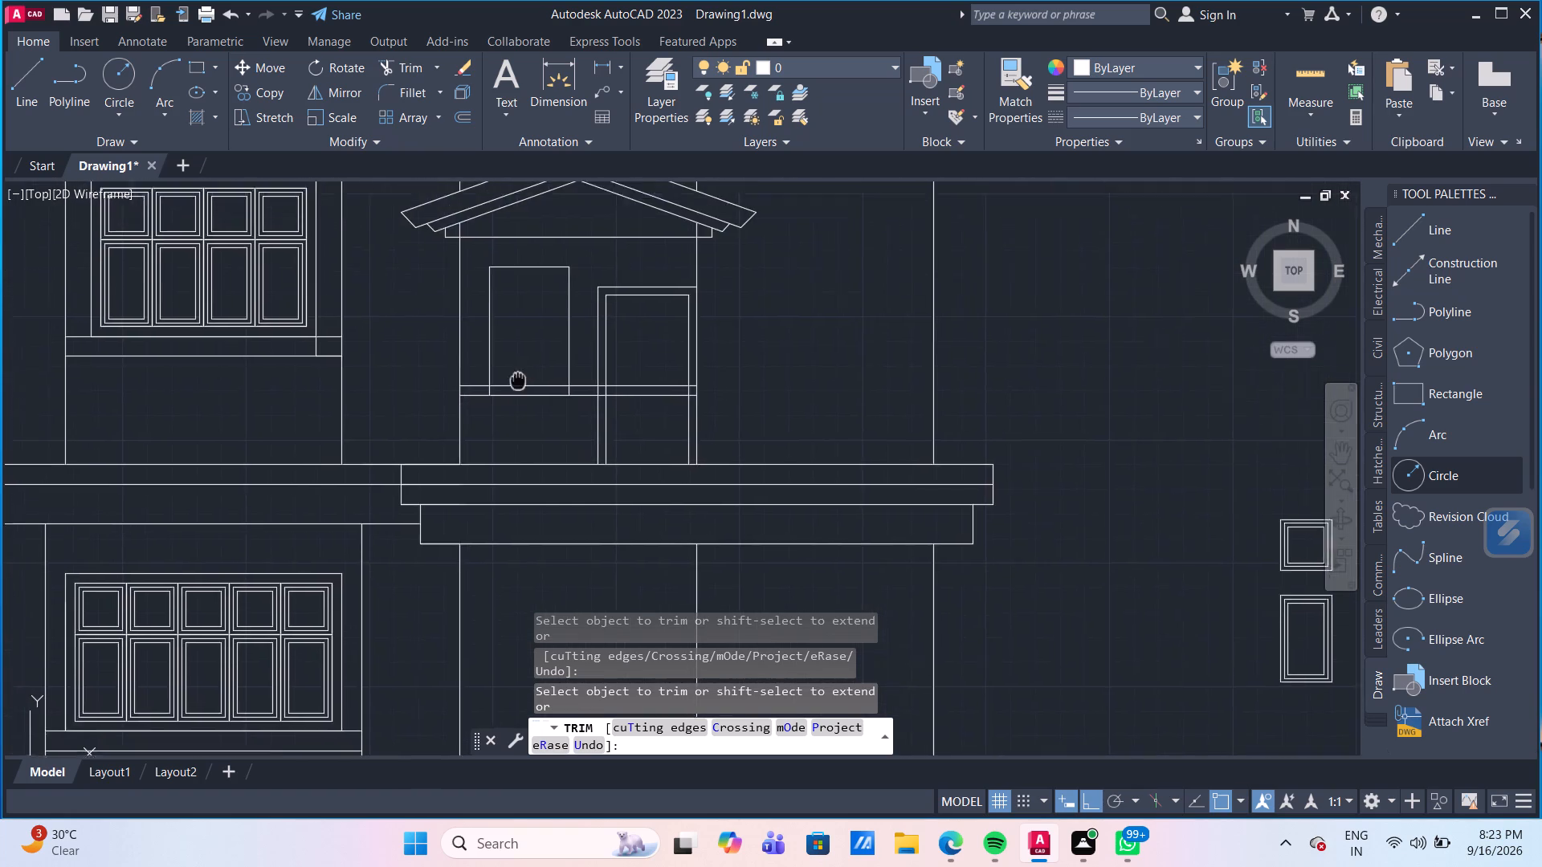
middle_click_drag(512, 396, 482, 445)
scroll(481, 415, "up", 1)
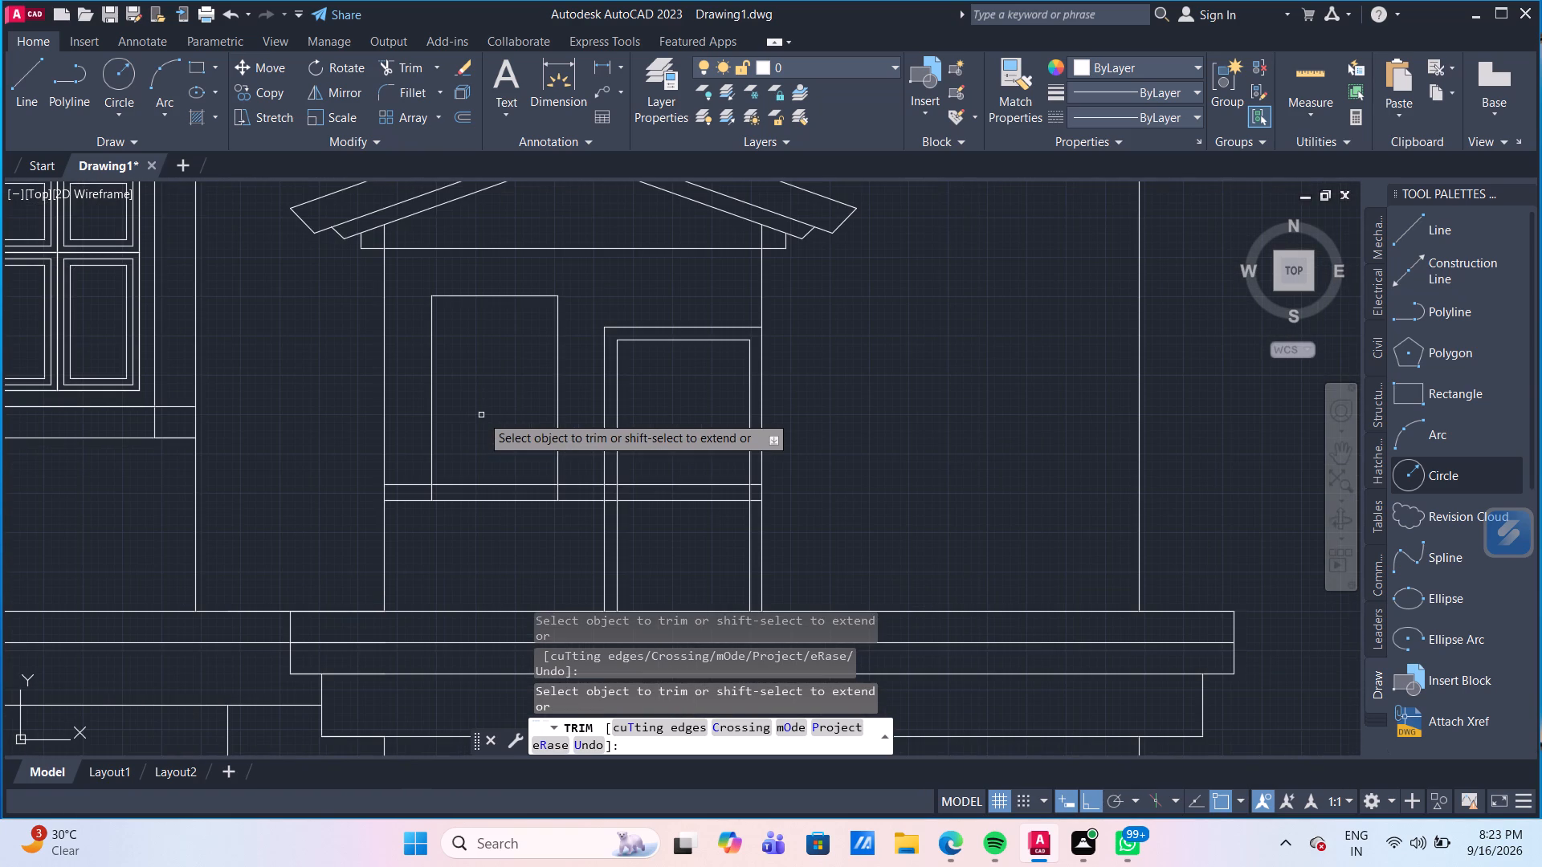
key("Escape")
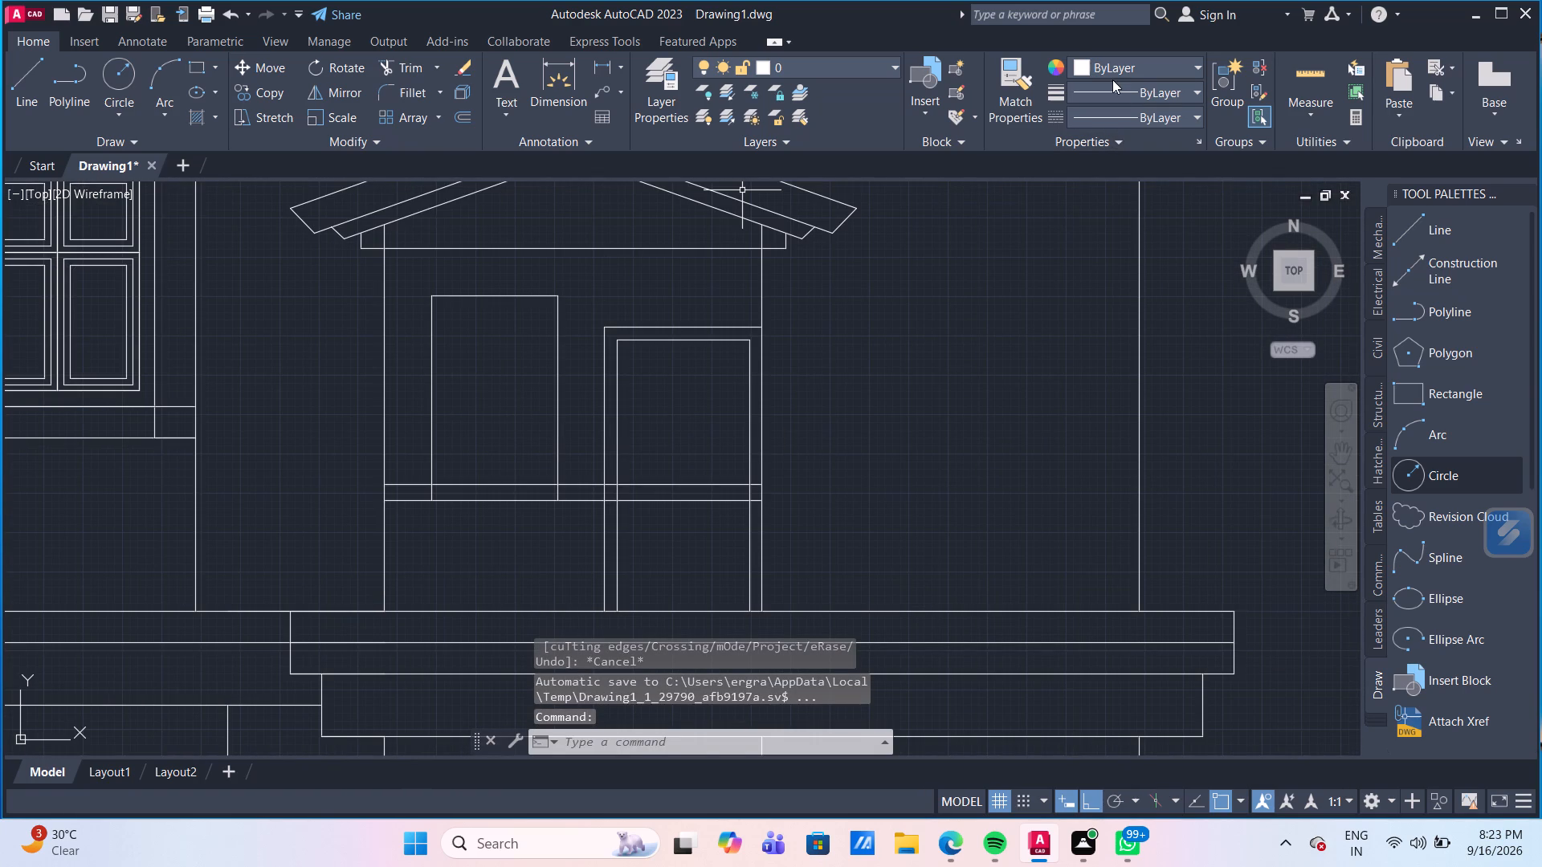
Measure the innermost rectangle of an upper pane in the existing upper-floor window.
left_click(1305, 76)
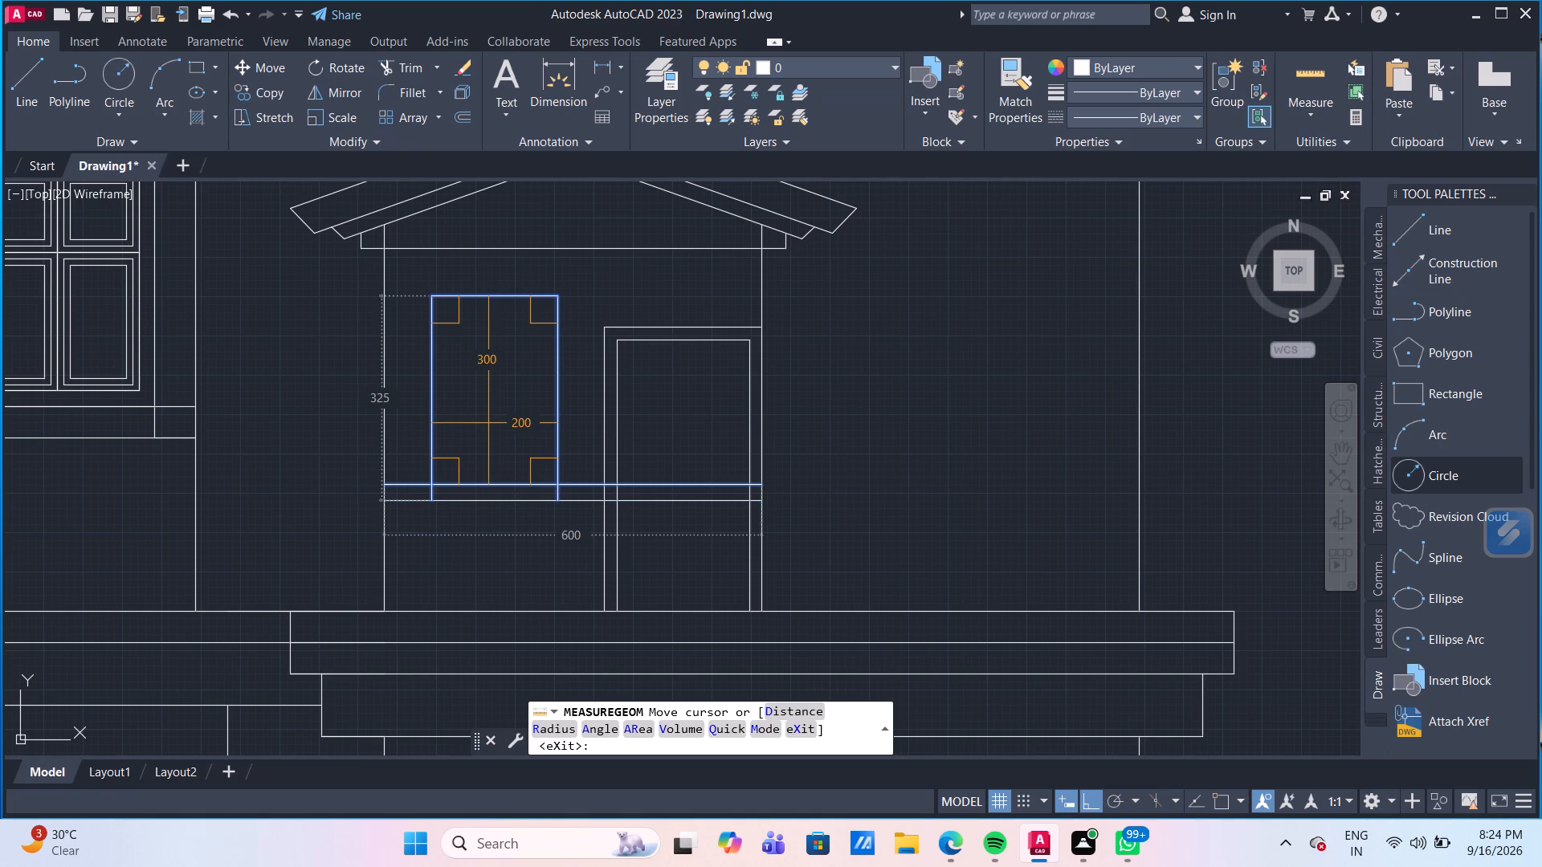
Draw a 200 by 350 rectangle in the empty area beside the two loose window panels.
left_click(202, 65)
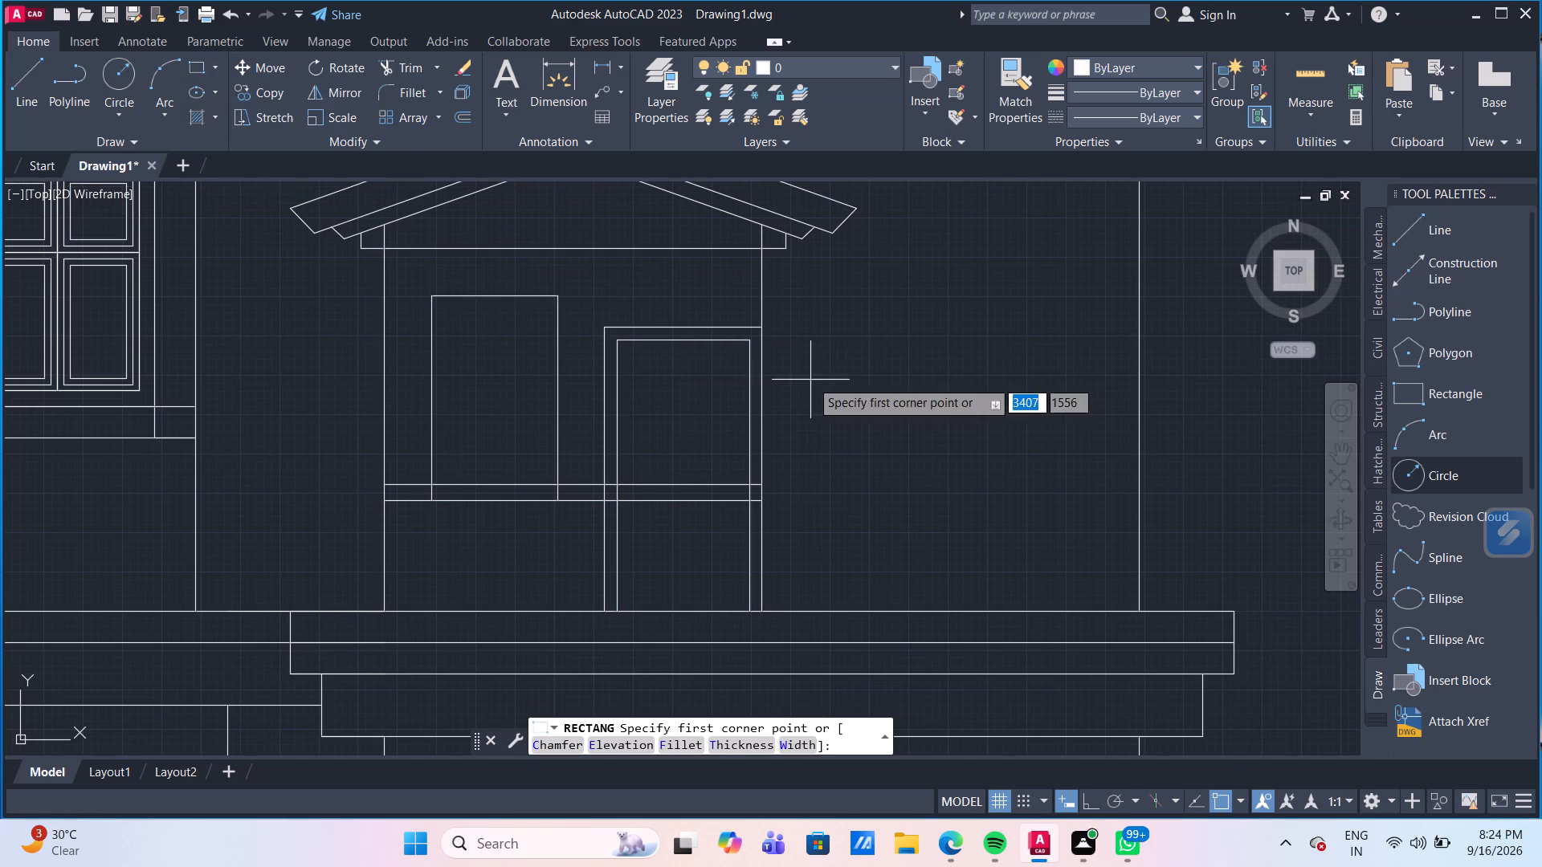
scroll(810, 380, "down", 2)
scroll(946, 391, "down", 1)
middle_click_drag(946, 391, 585, 367)
scroll(857, 448, "up", 3)
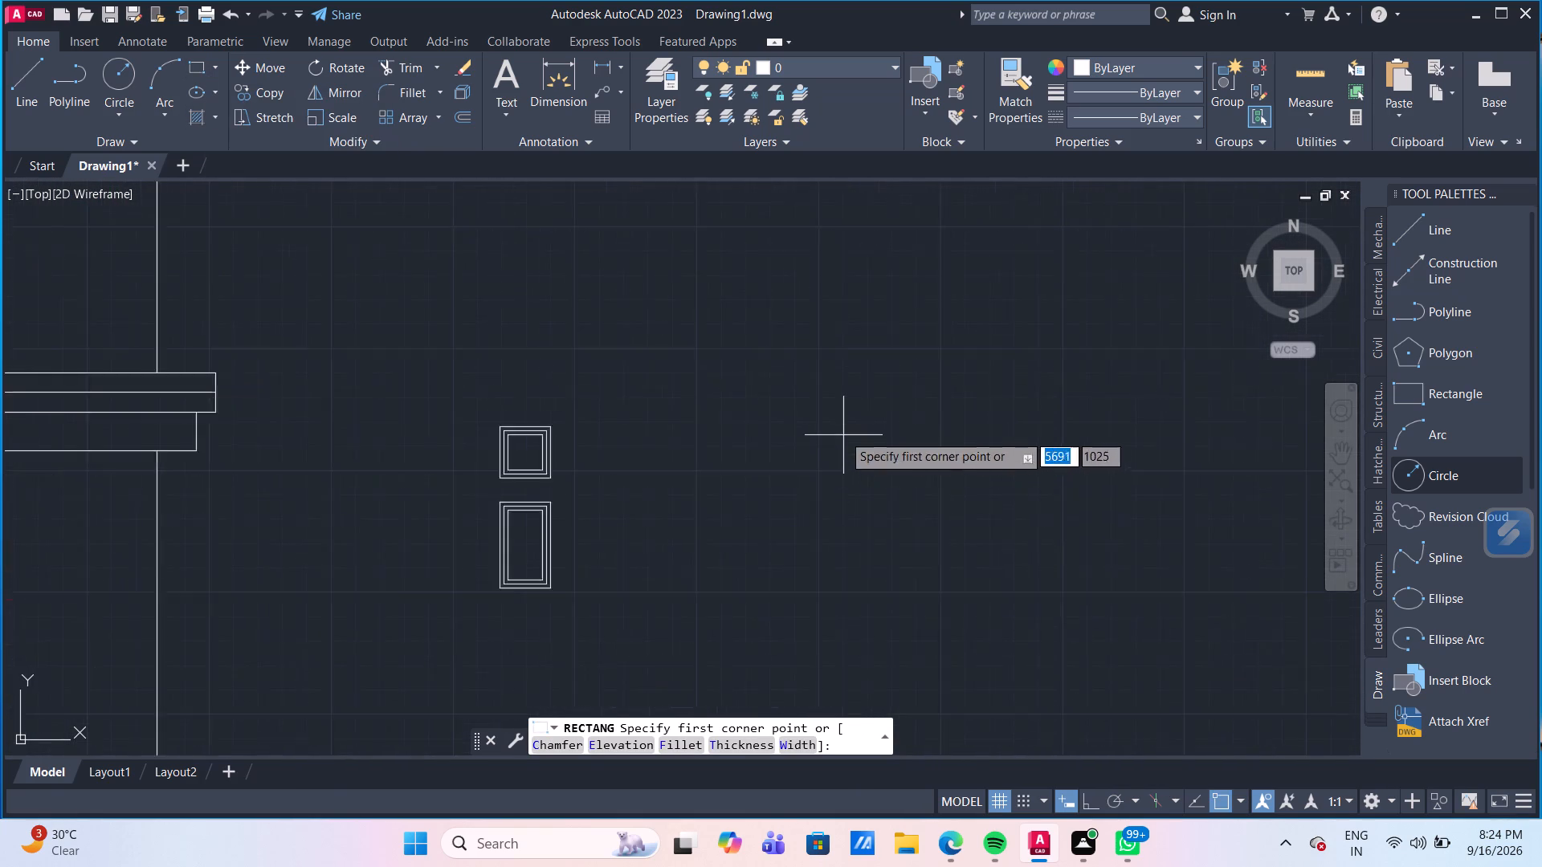
middle_click_drag(618, 408, 598, 328)
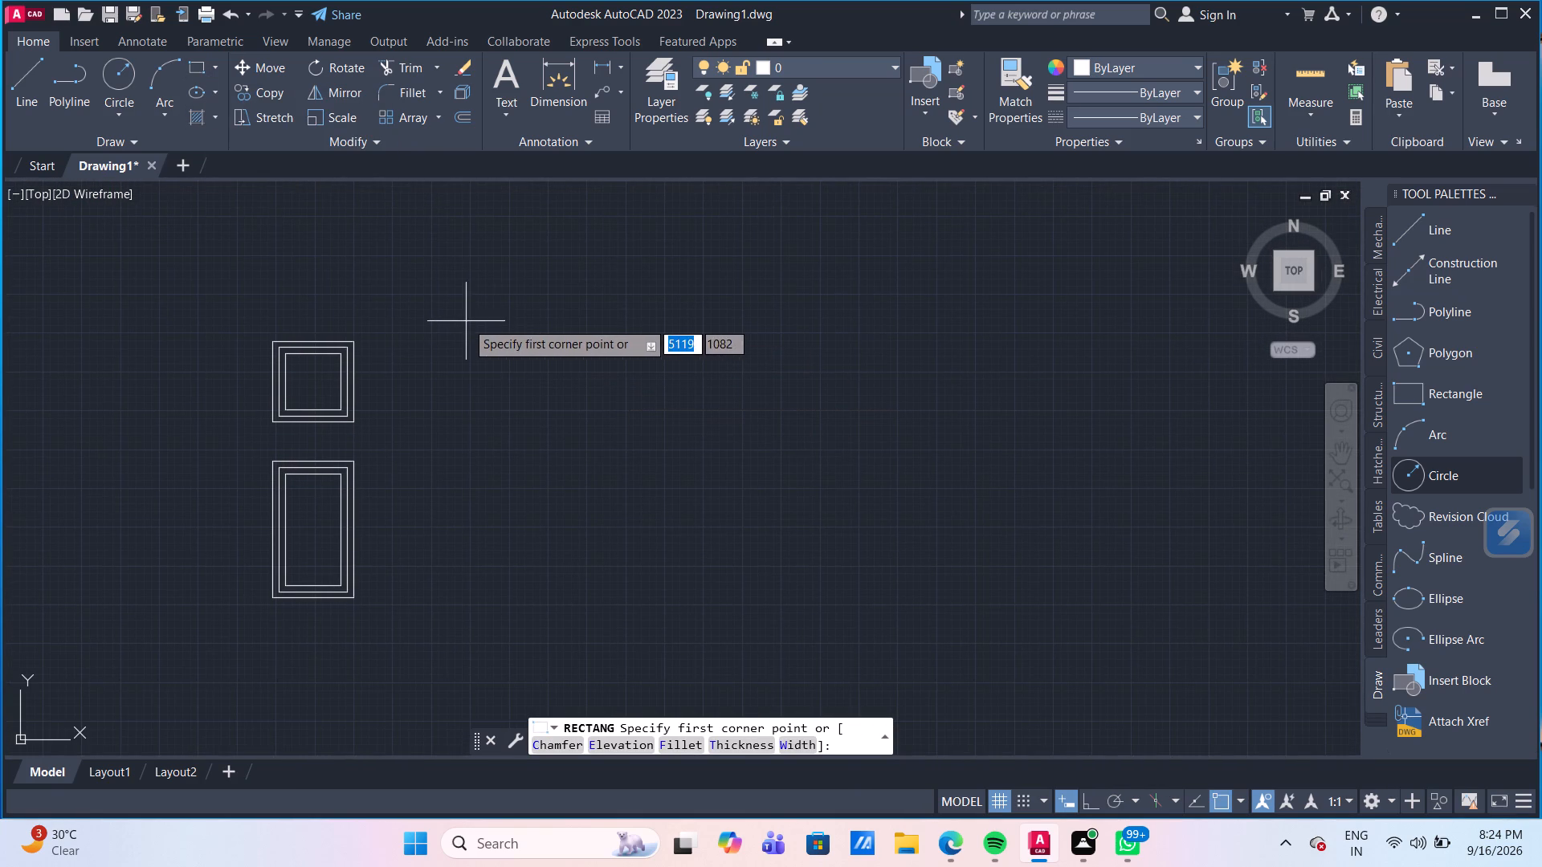
left_click(466, 321)
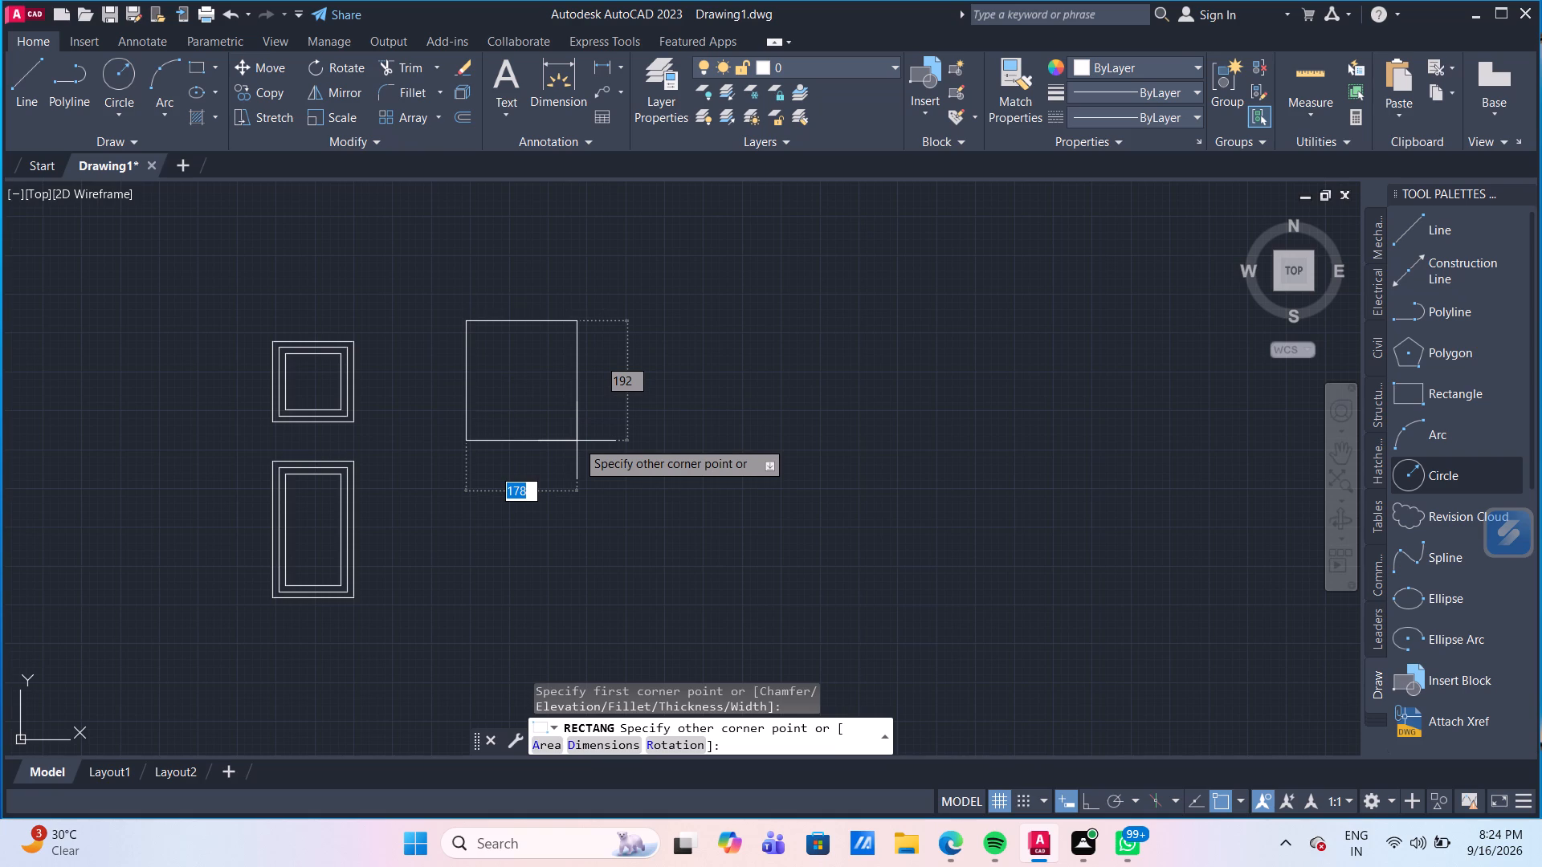
key("2")
type("00")
key("Tab")
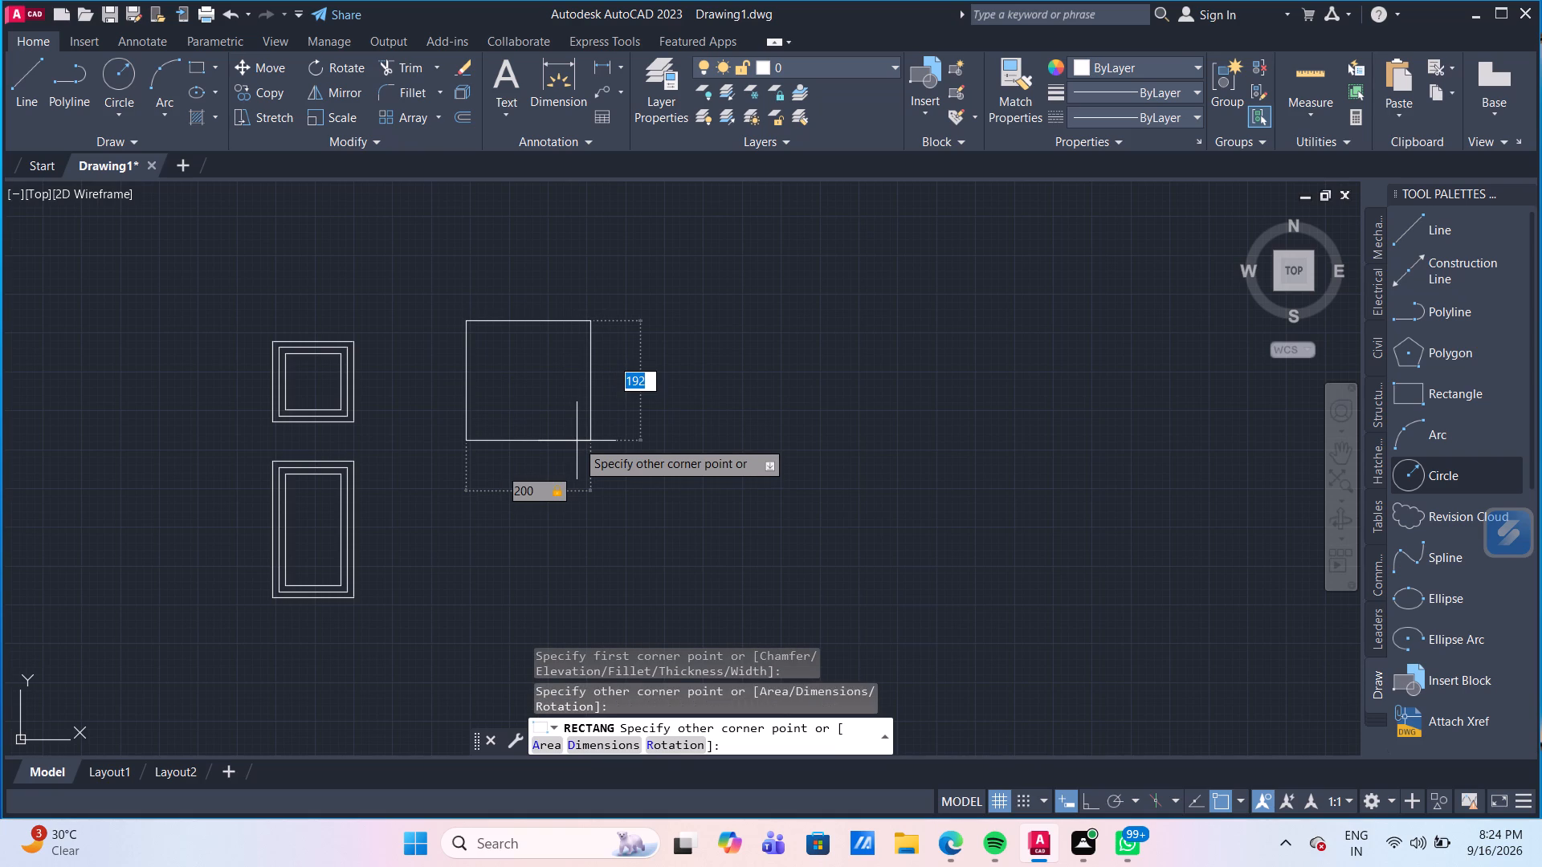
type("350")
key("Return")
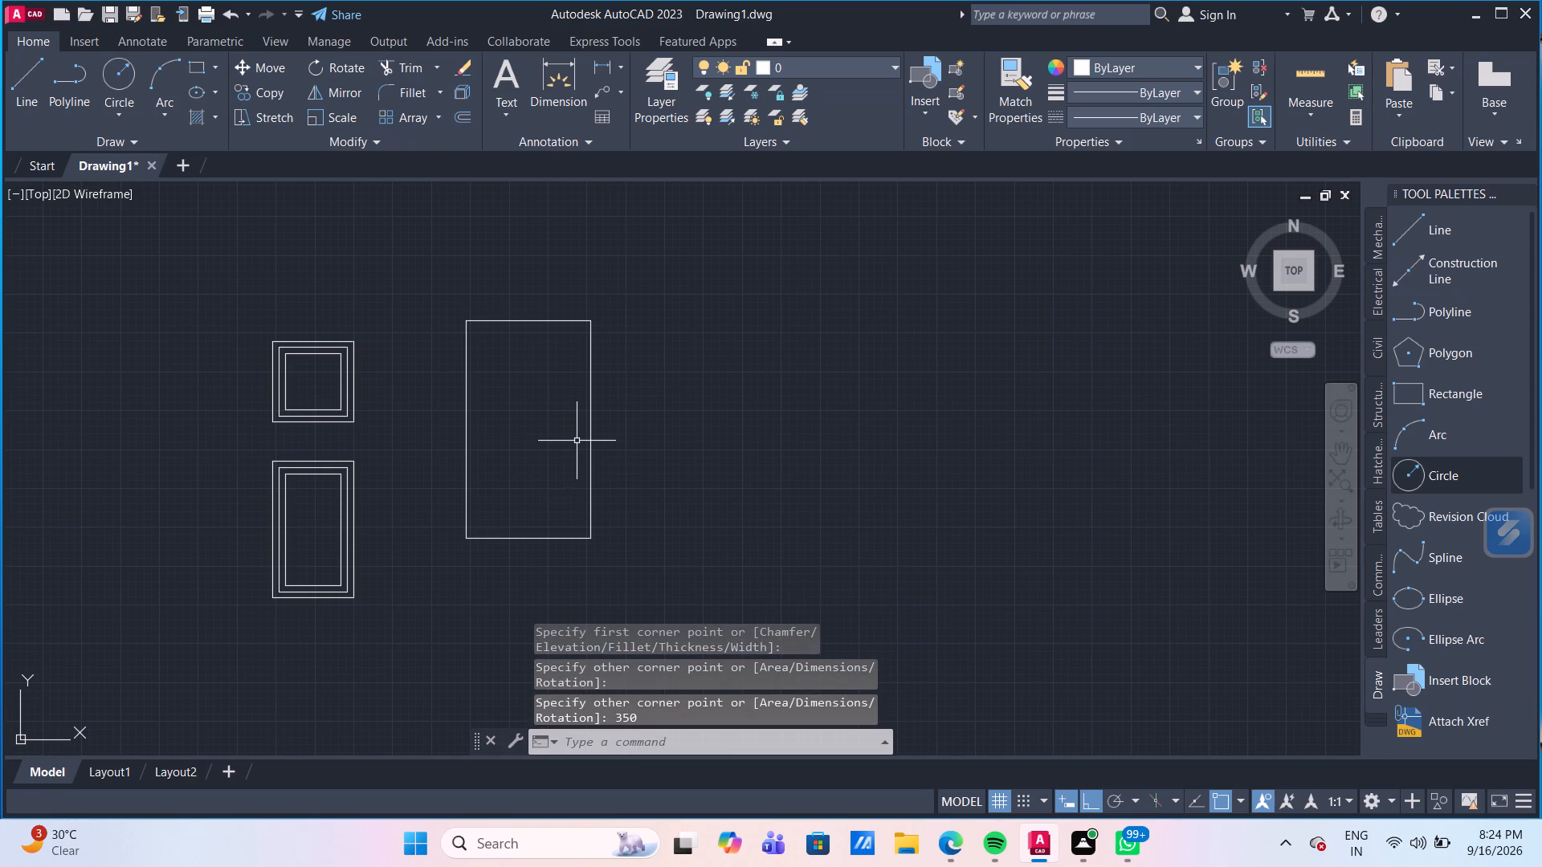
Measure the width and height of the trimmed left-hand opening in the gabled bay.
scroll(573, 442, "down", 3)
scroll(217, 368, "up", 2)
middle_click_drag(230, 375, 337, 477)
scroll(306, 426, "up", 1)
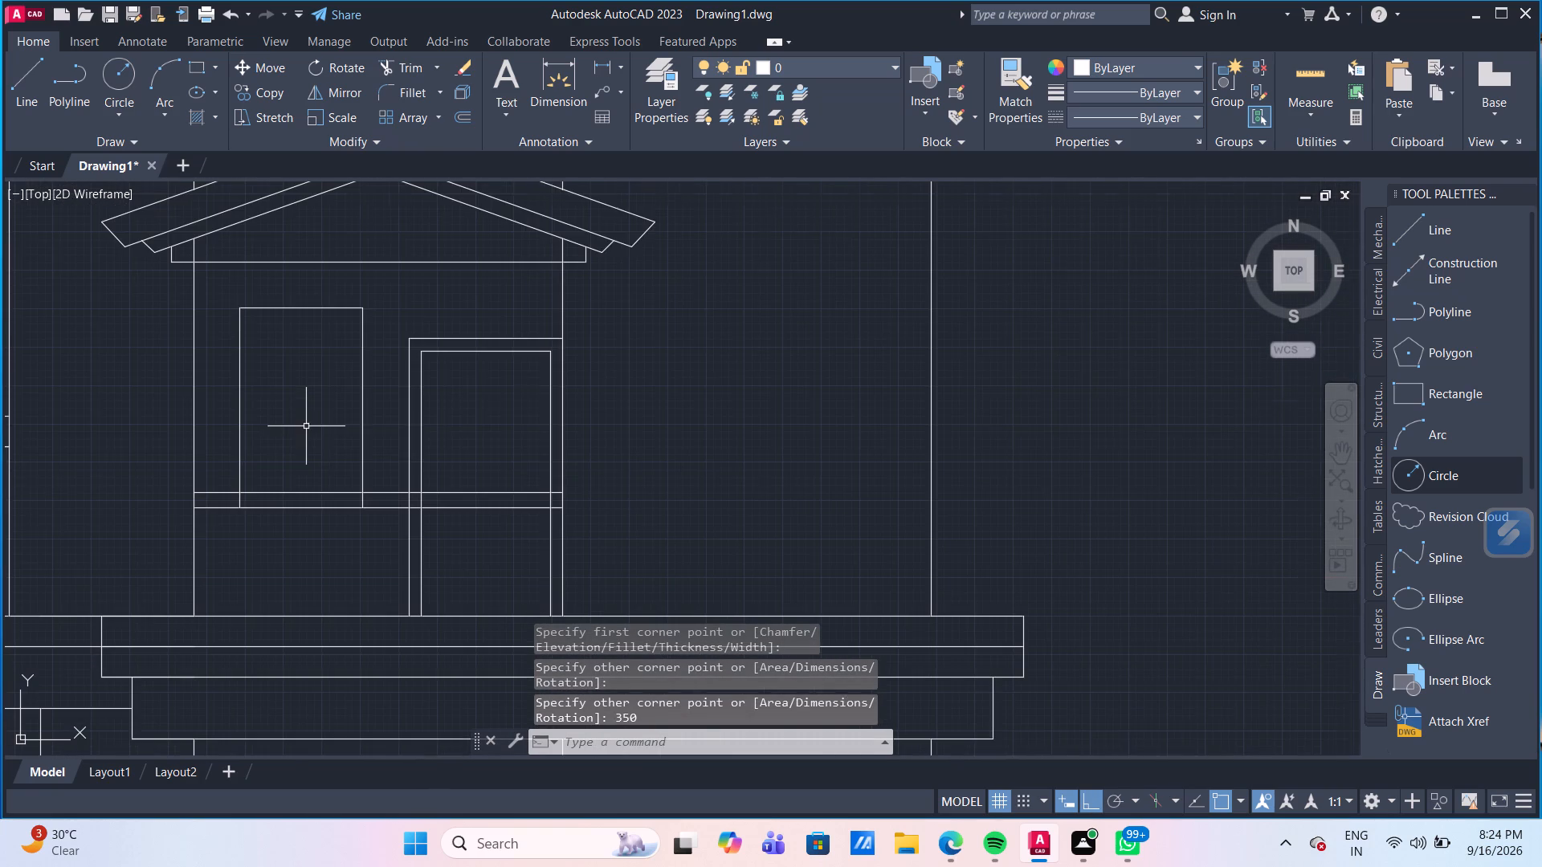
left_click(1312, 78)
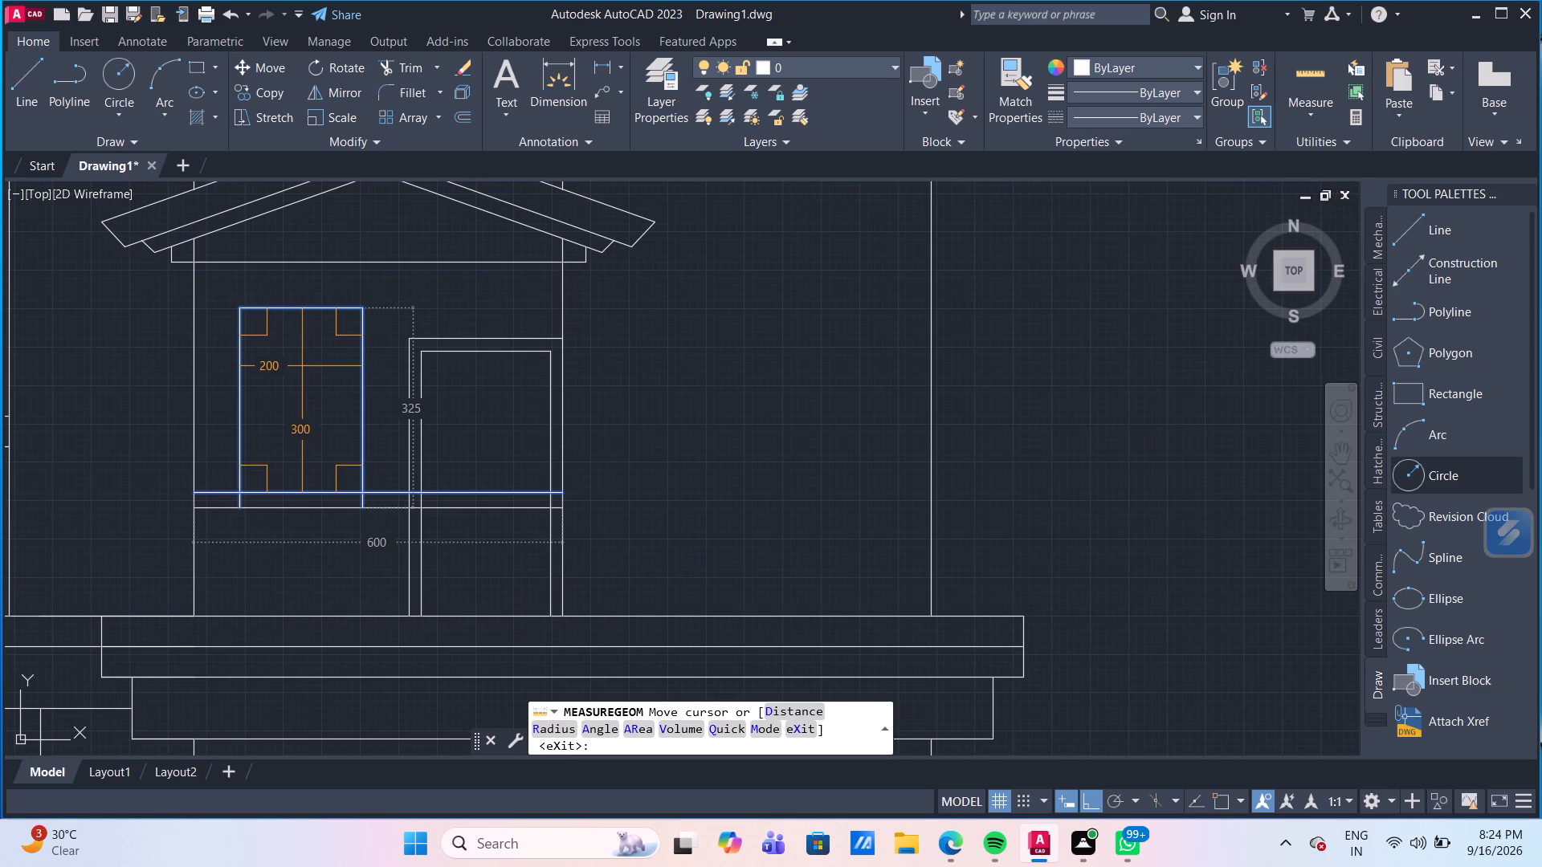
key("Escape")
Measure the innermost rectangle of the loose square window panel beside the new rectangle.
scroll(839, 304, "down", 1)
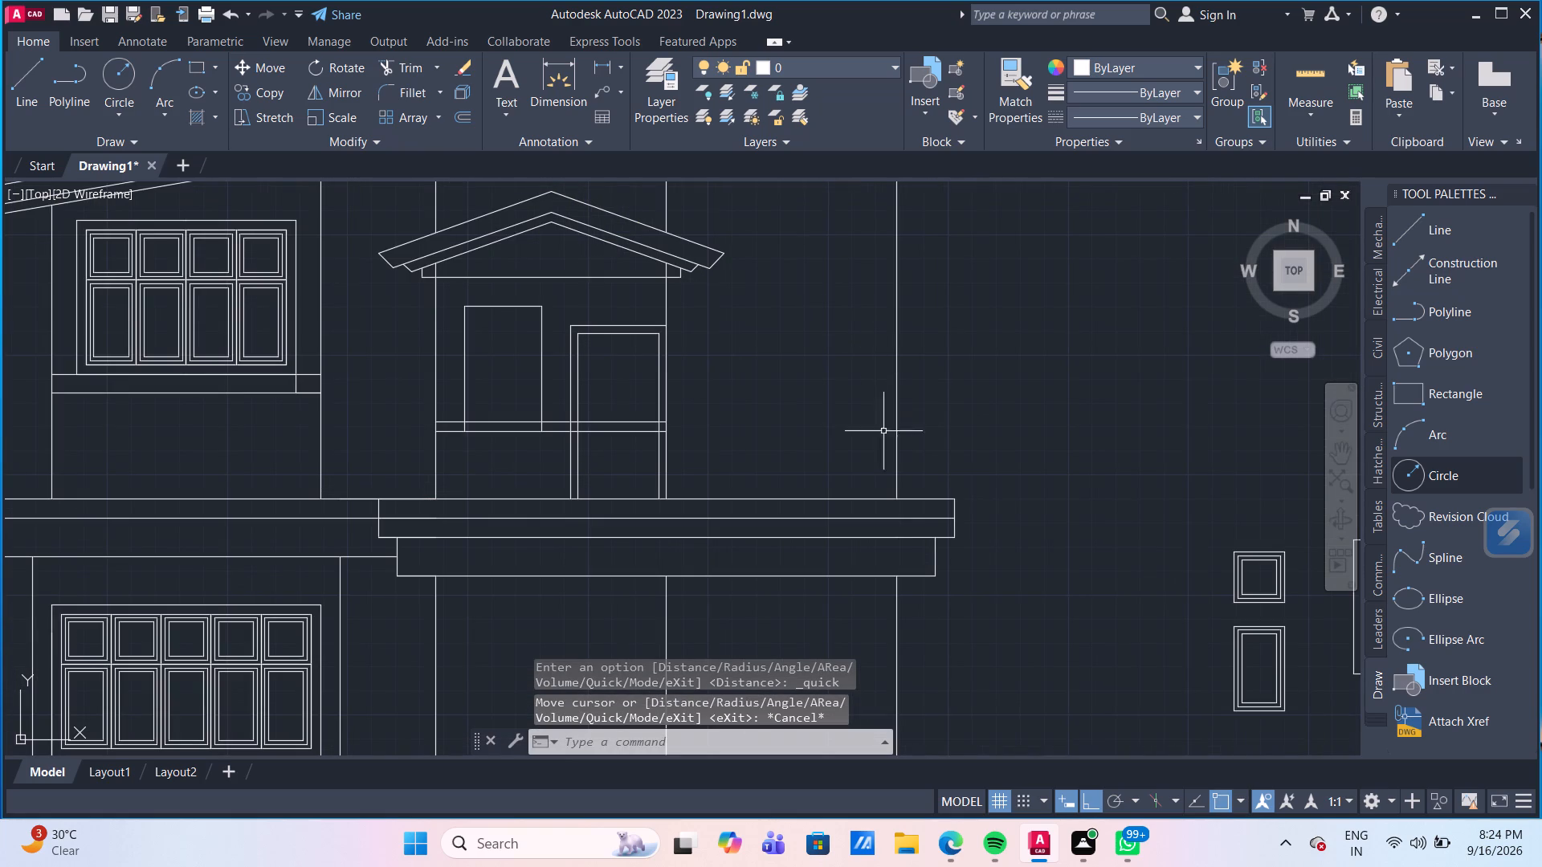
middle_click_drag(1039, 438, 629, 413)
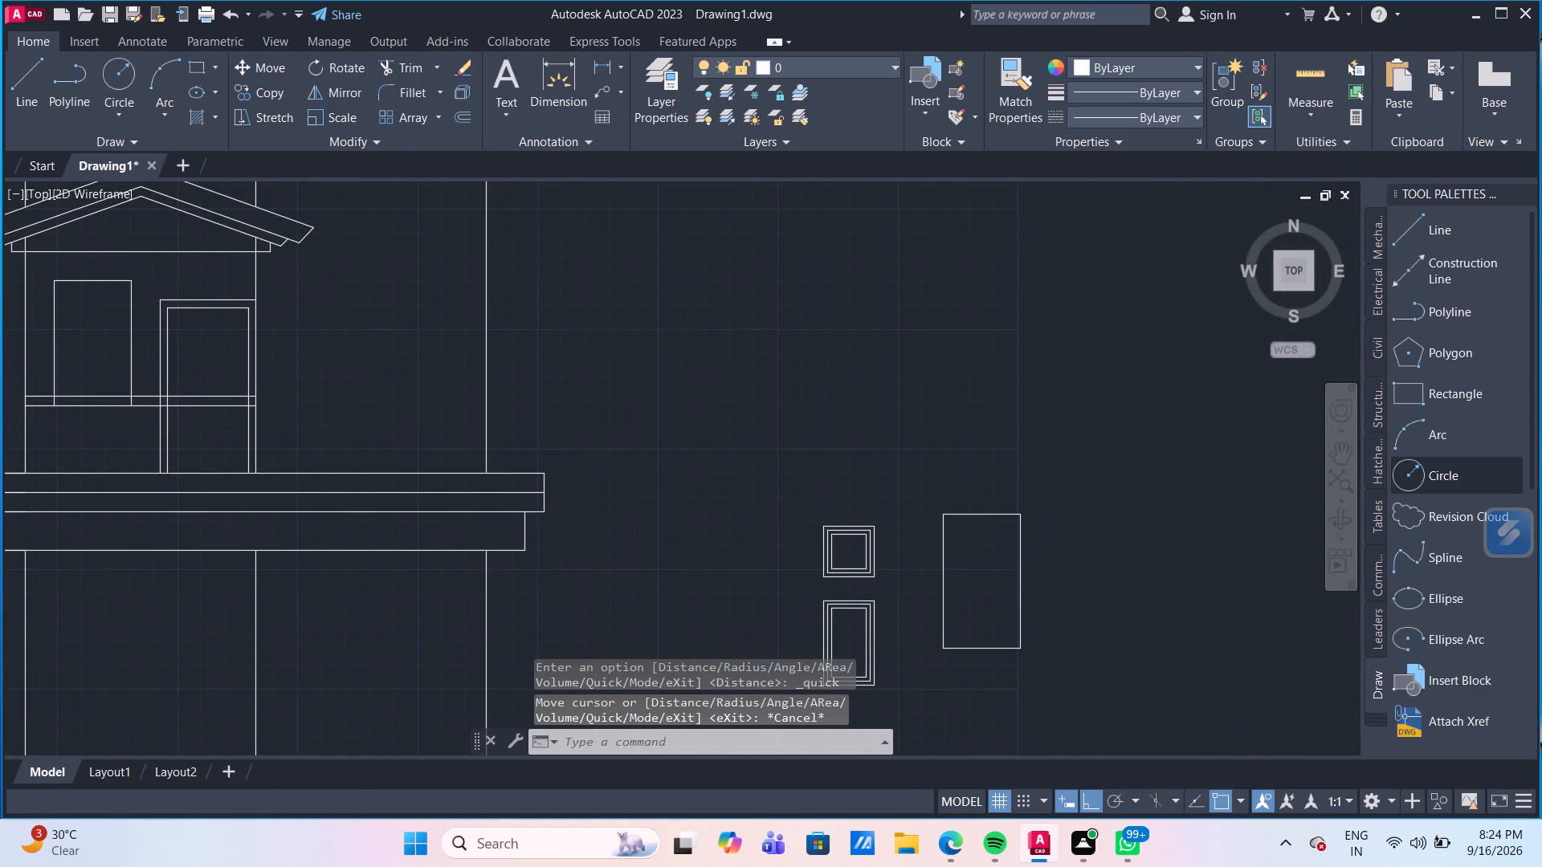
middle_click_drag(961, 541, 826, 356)
scroll(750, 454, "up", 1)
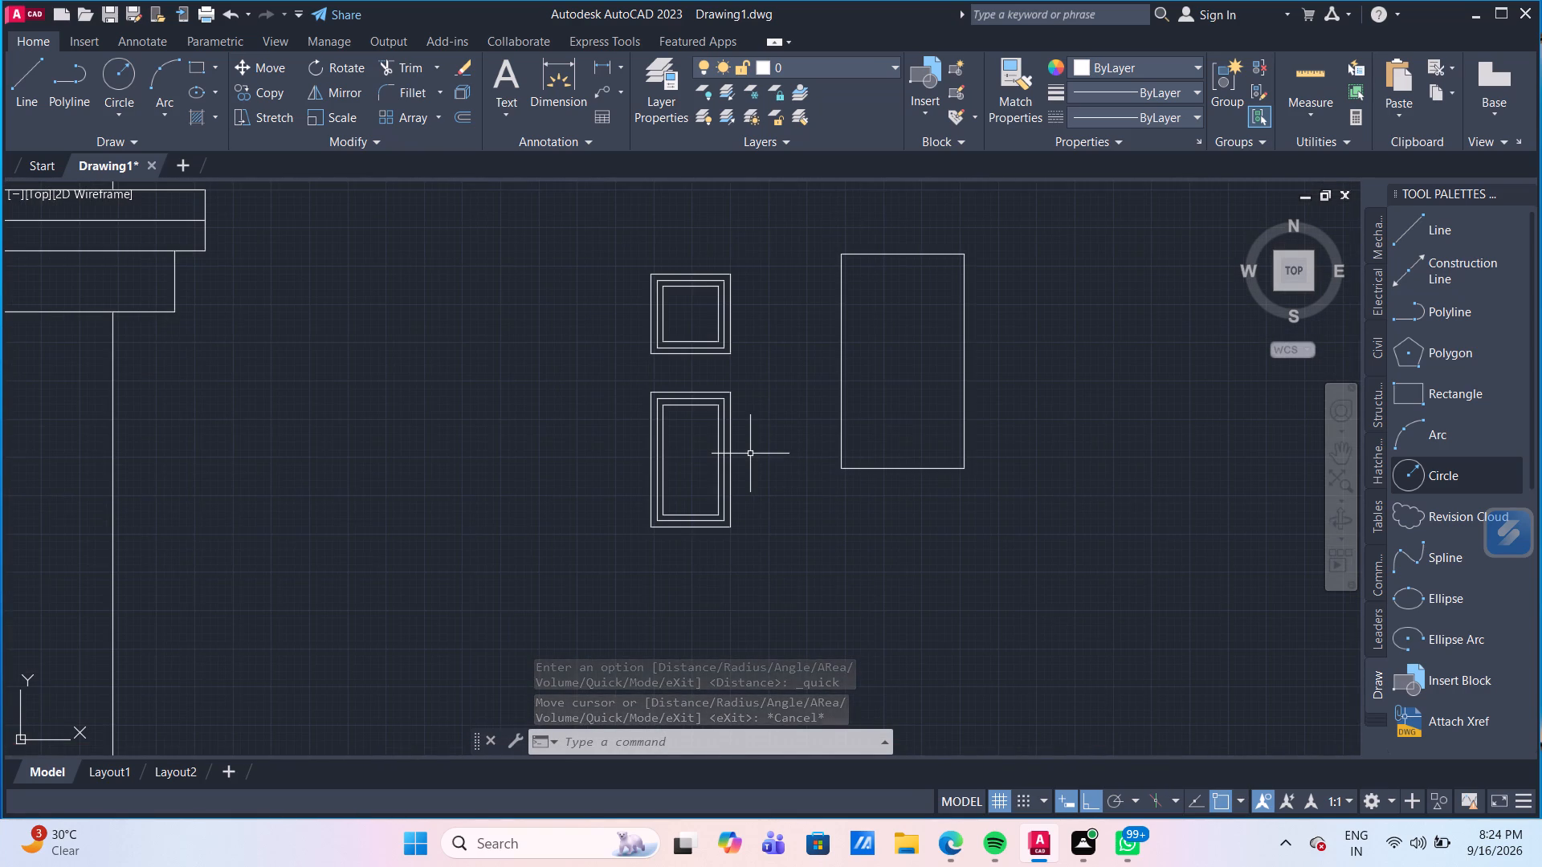
scroll(750, 454, "up", 1)
middle_click_drag(750, 454, 684, 545)
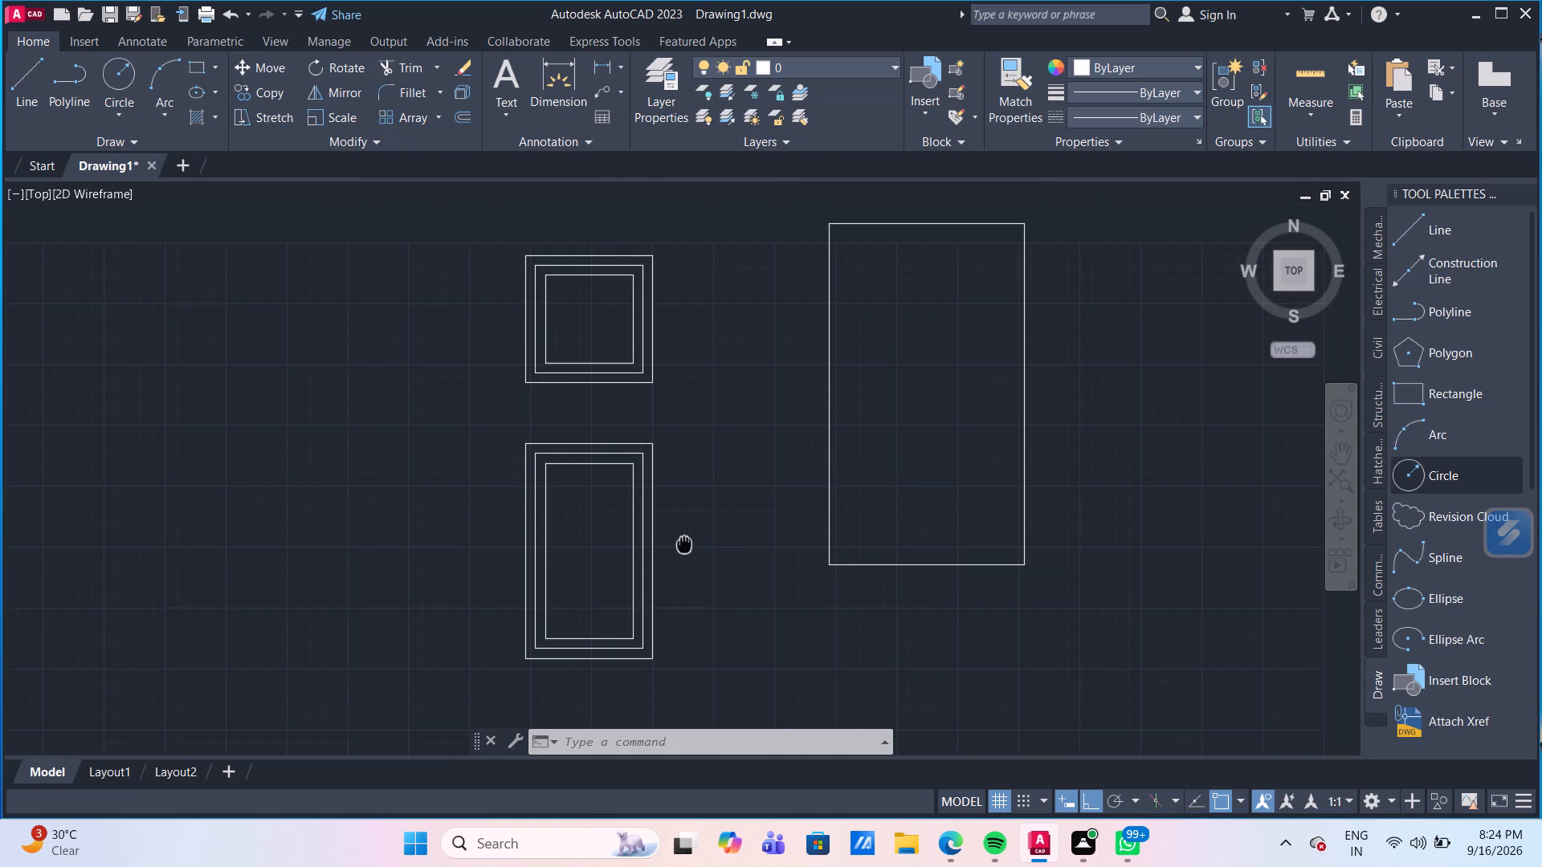
middle_click_drag(684, 545, 646, 552)
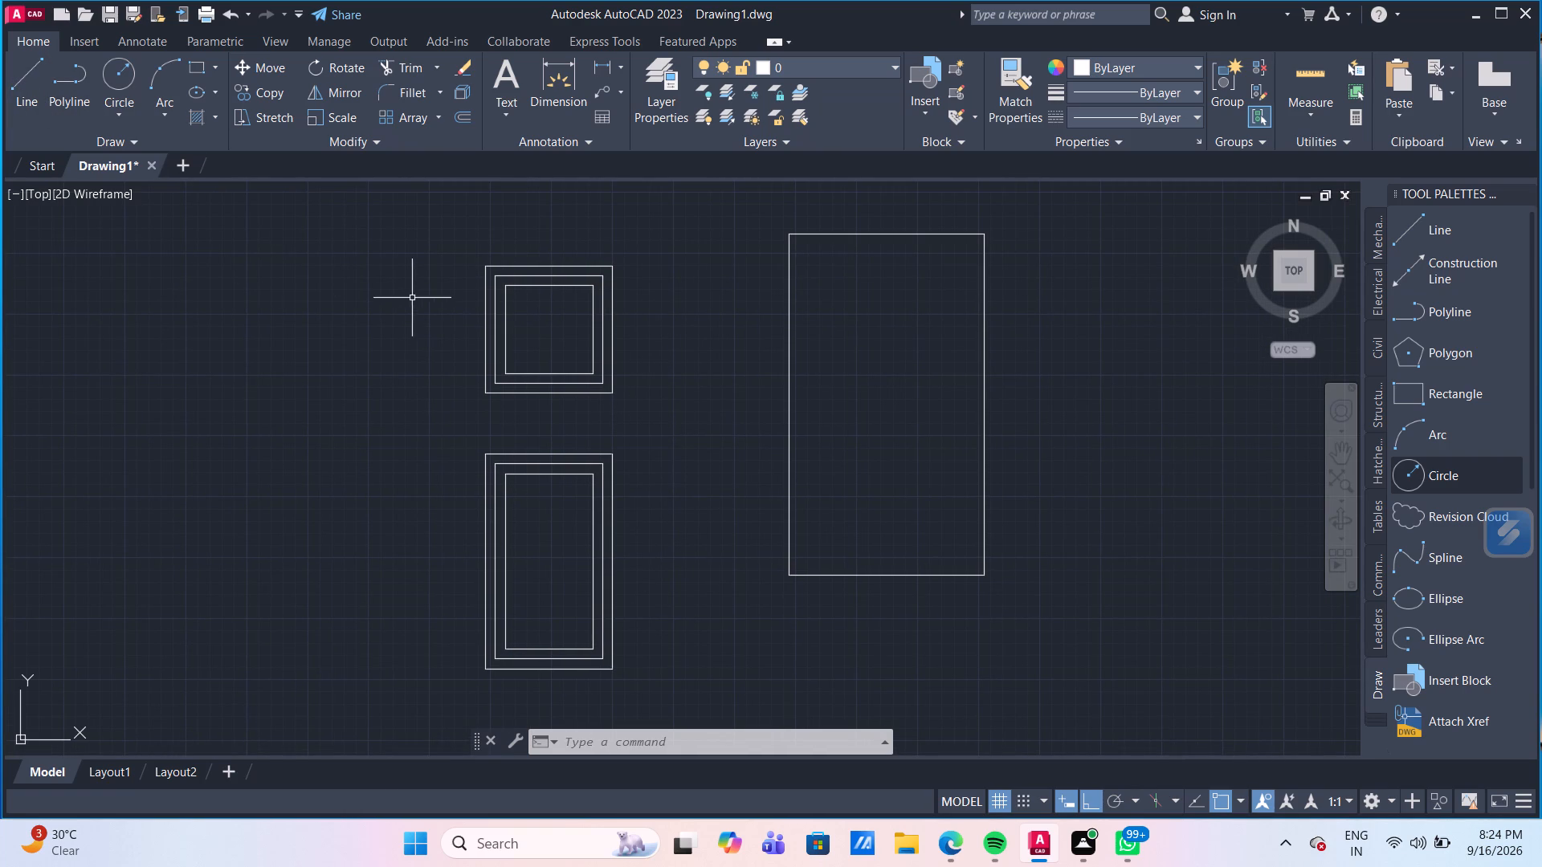
left_click(1295, 67)
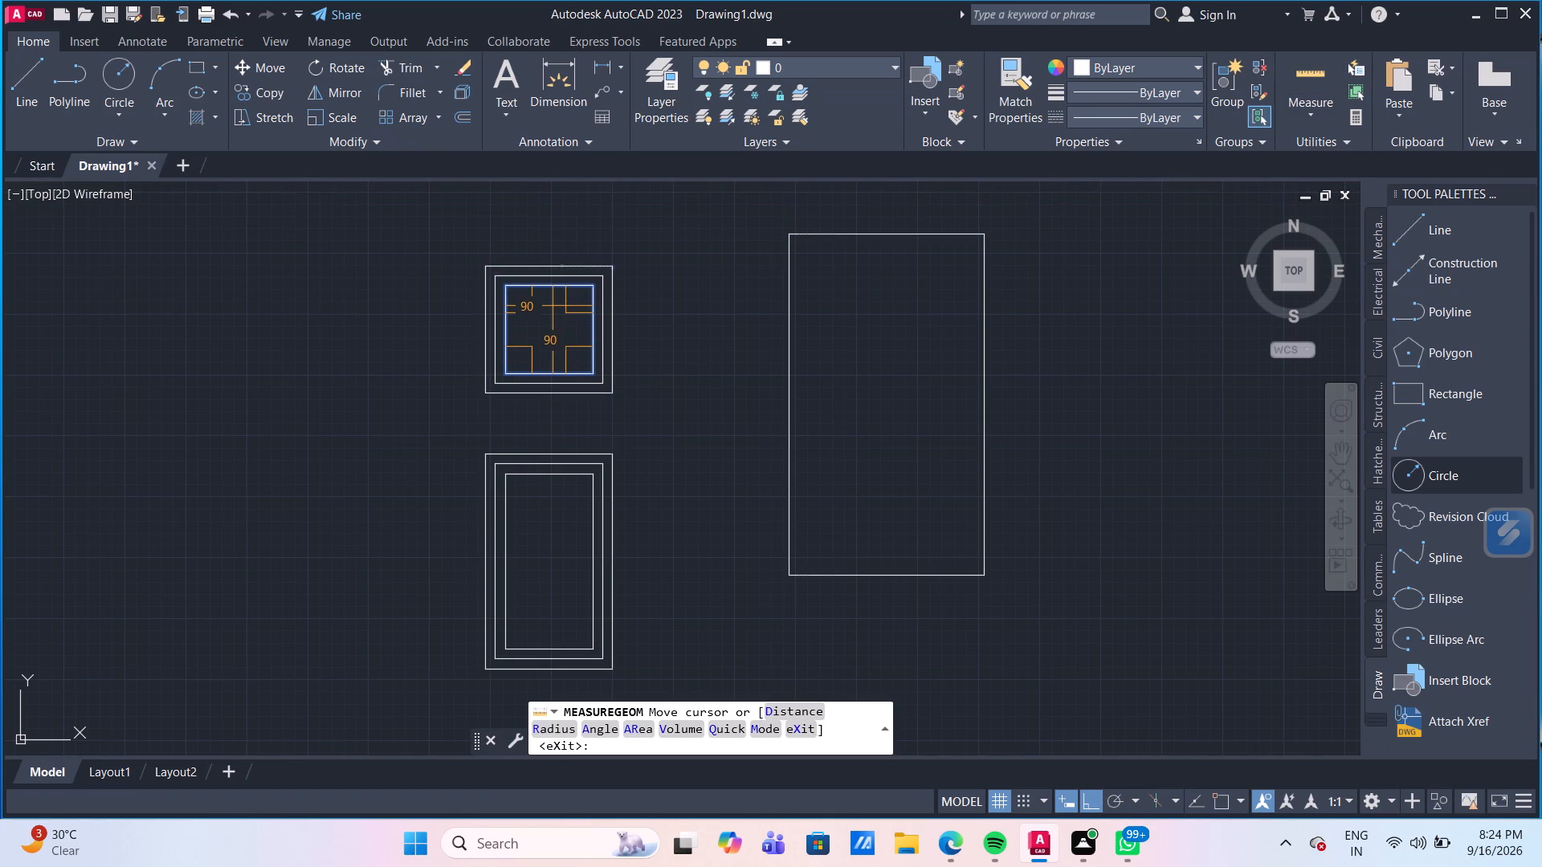
key("Escape")
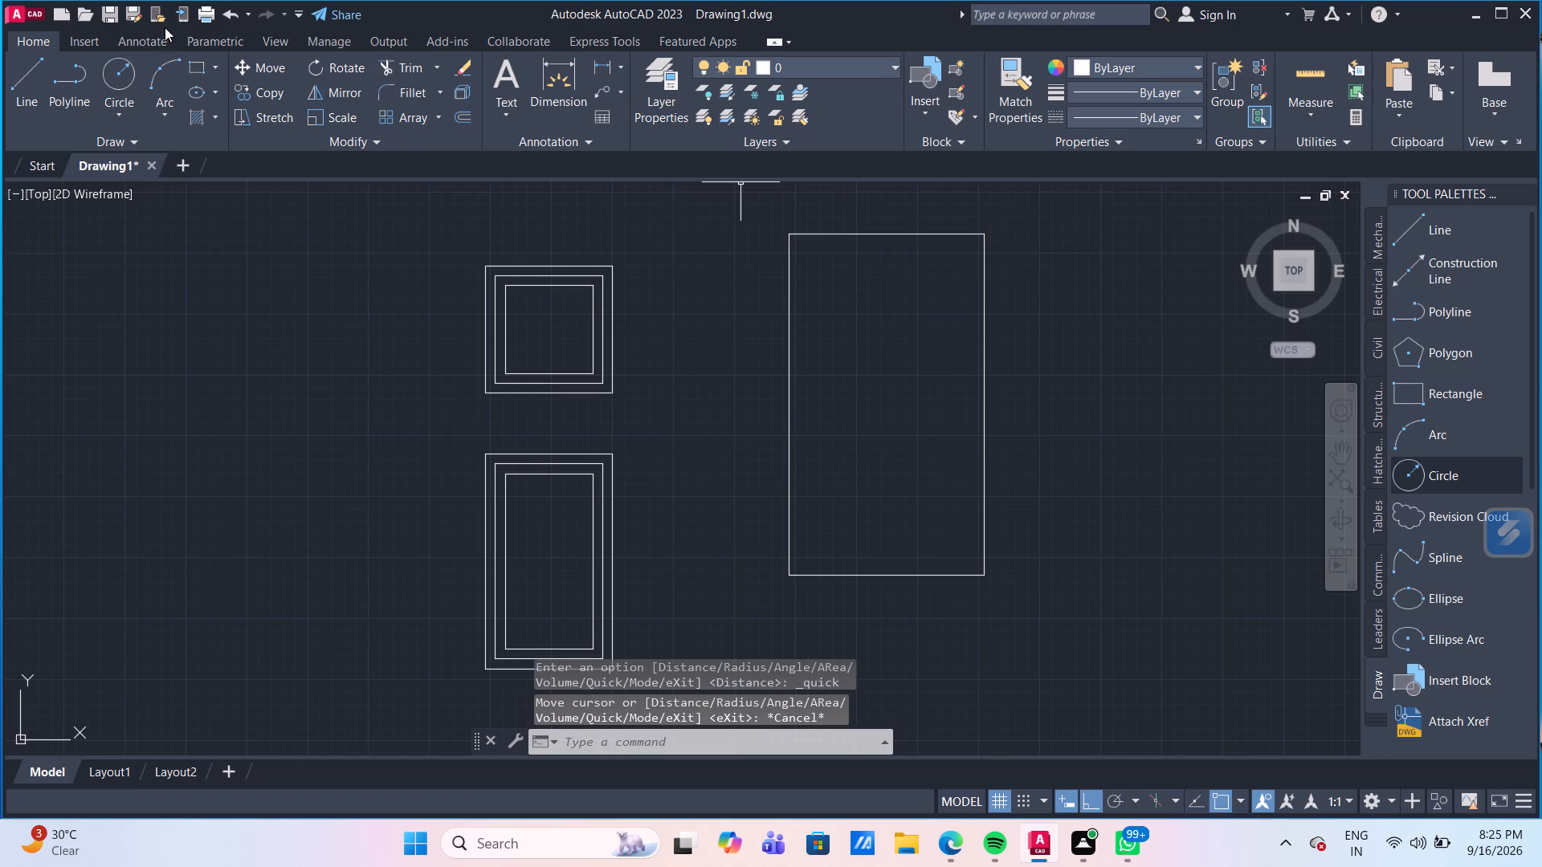
Draw a vertical centre line through the new 200 by 350 rectangle, from its top edge midpoint to its bottom edge.
left_click(36, 69)
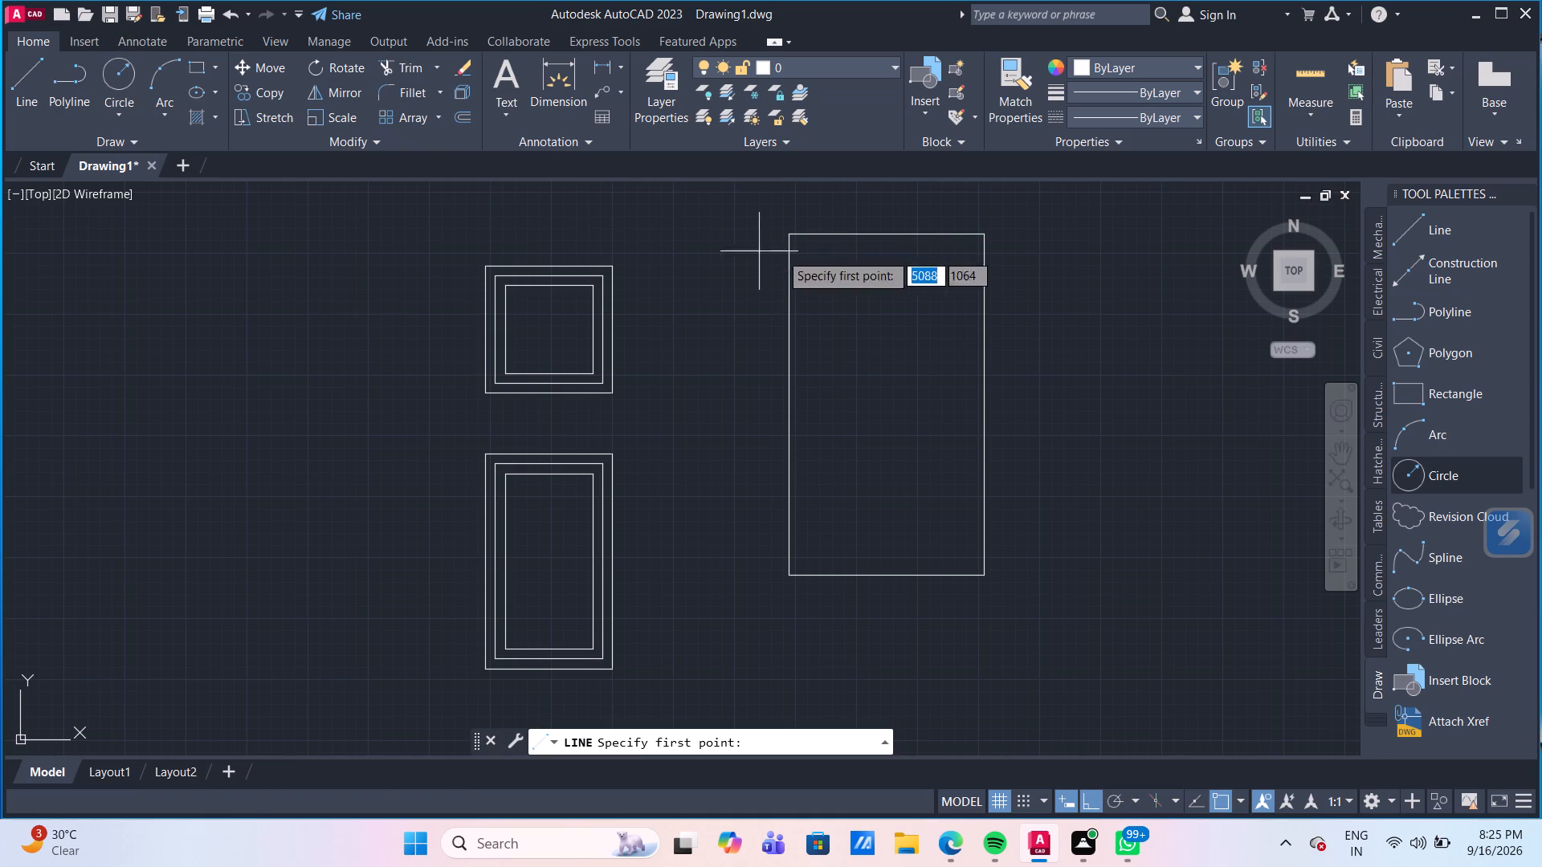
left_click(891, 235)
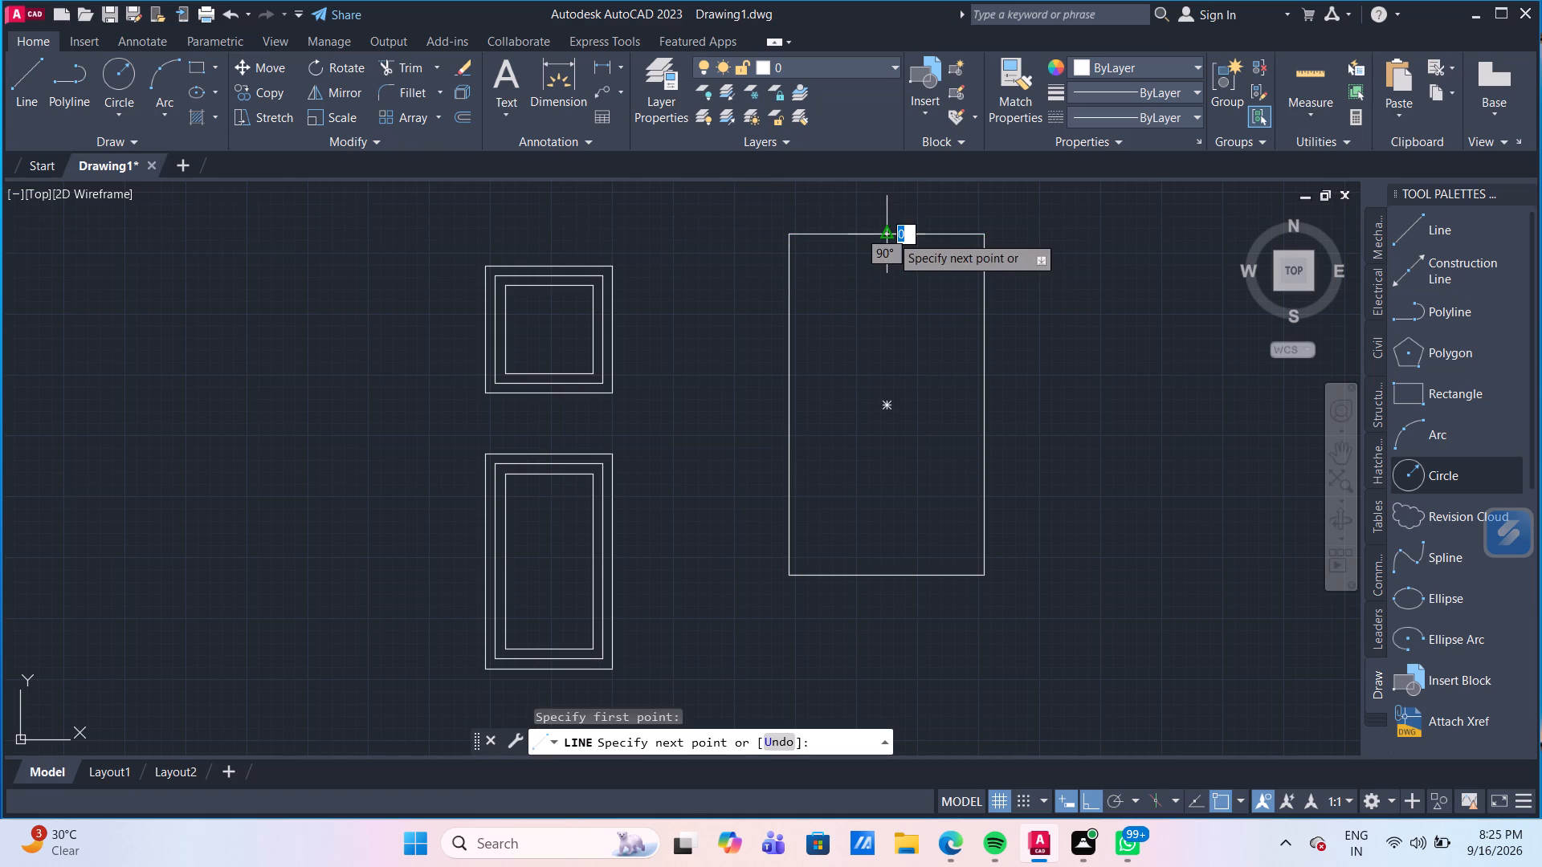
left_click(891, 576)
key("Escape")
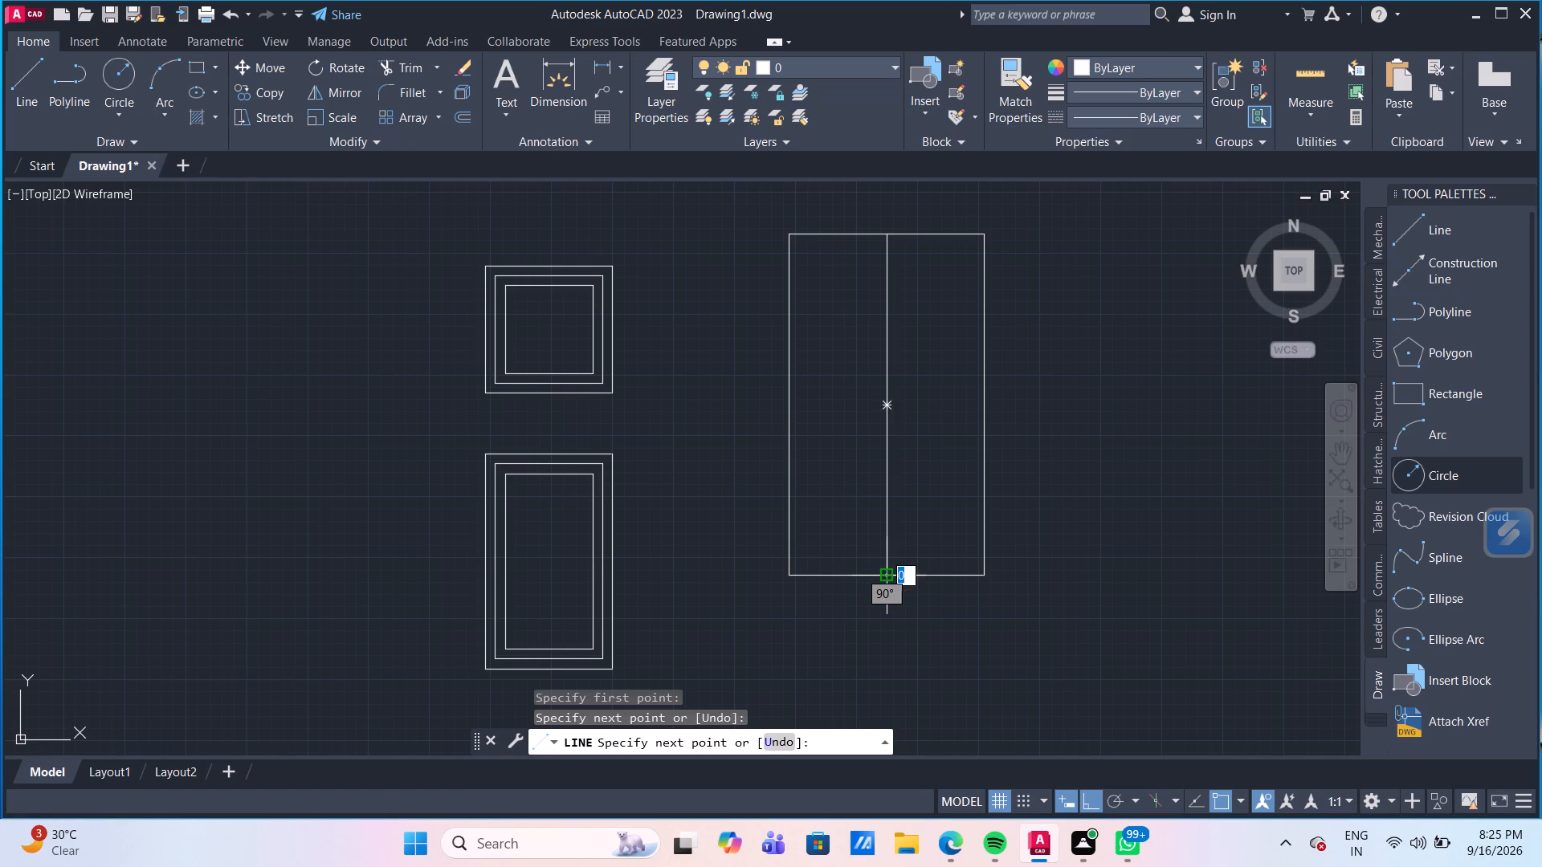
Examine the existing framed windows in the house elevation as a reference for the new divided rectangle.
scroll(860, 563, "down", 2)
scroll(129, 477, "down", 4)
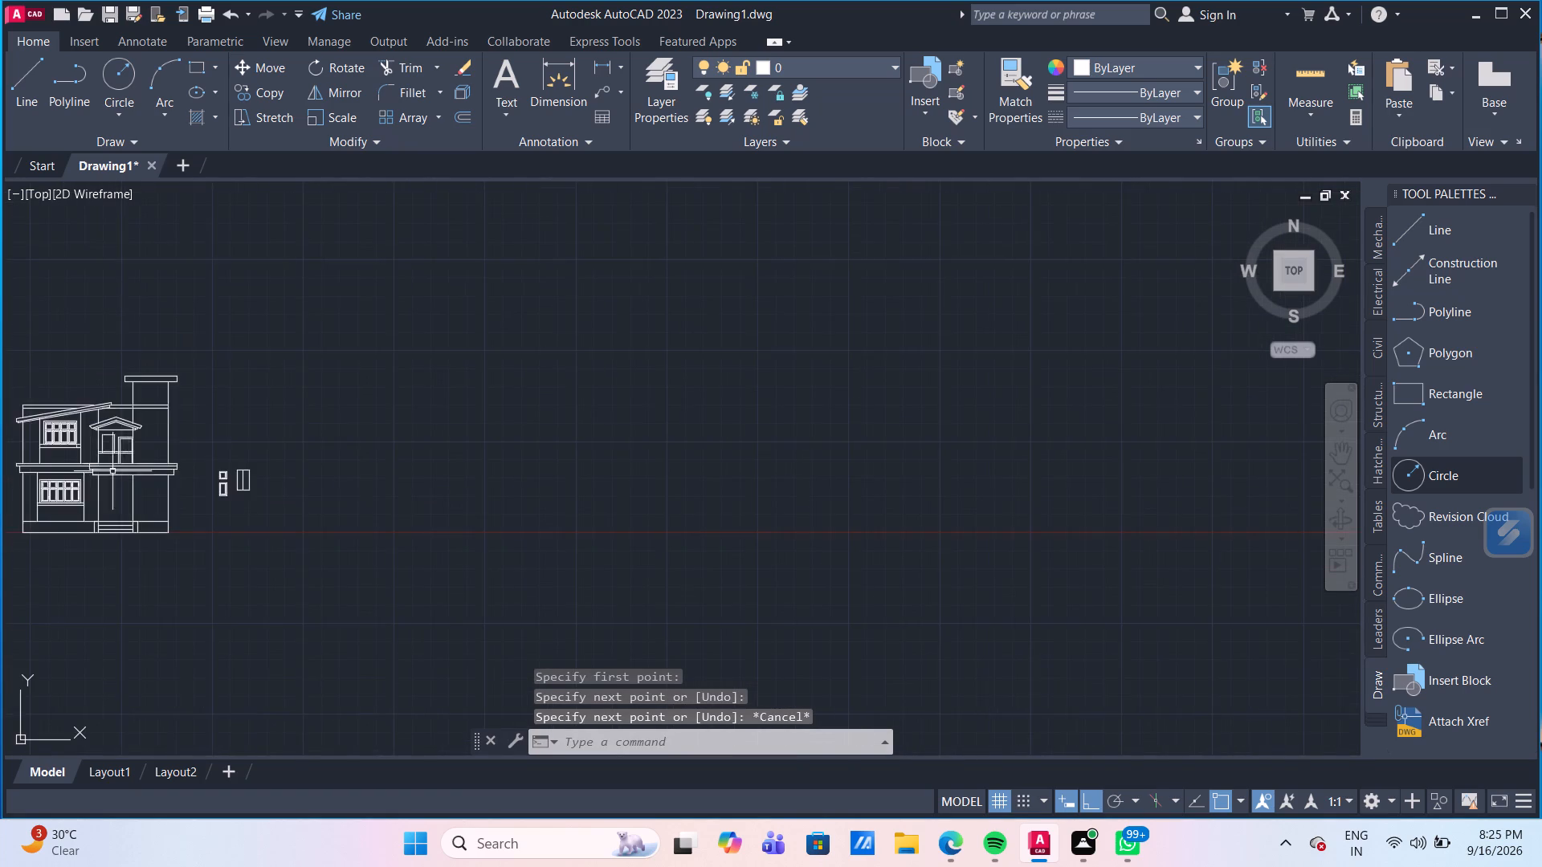
scroll(51, 444, "up", 4)
scroll(119, 366, "up", 2)
scroll(119, 366, "down", 3)
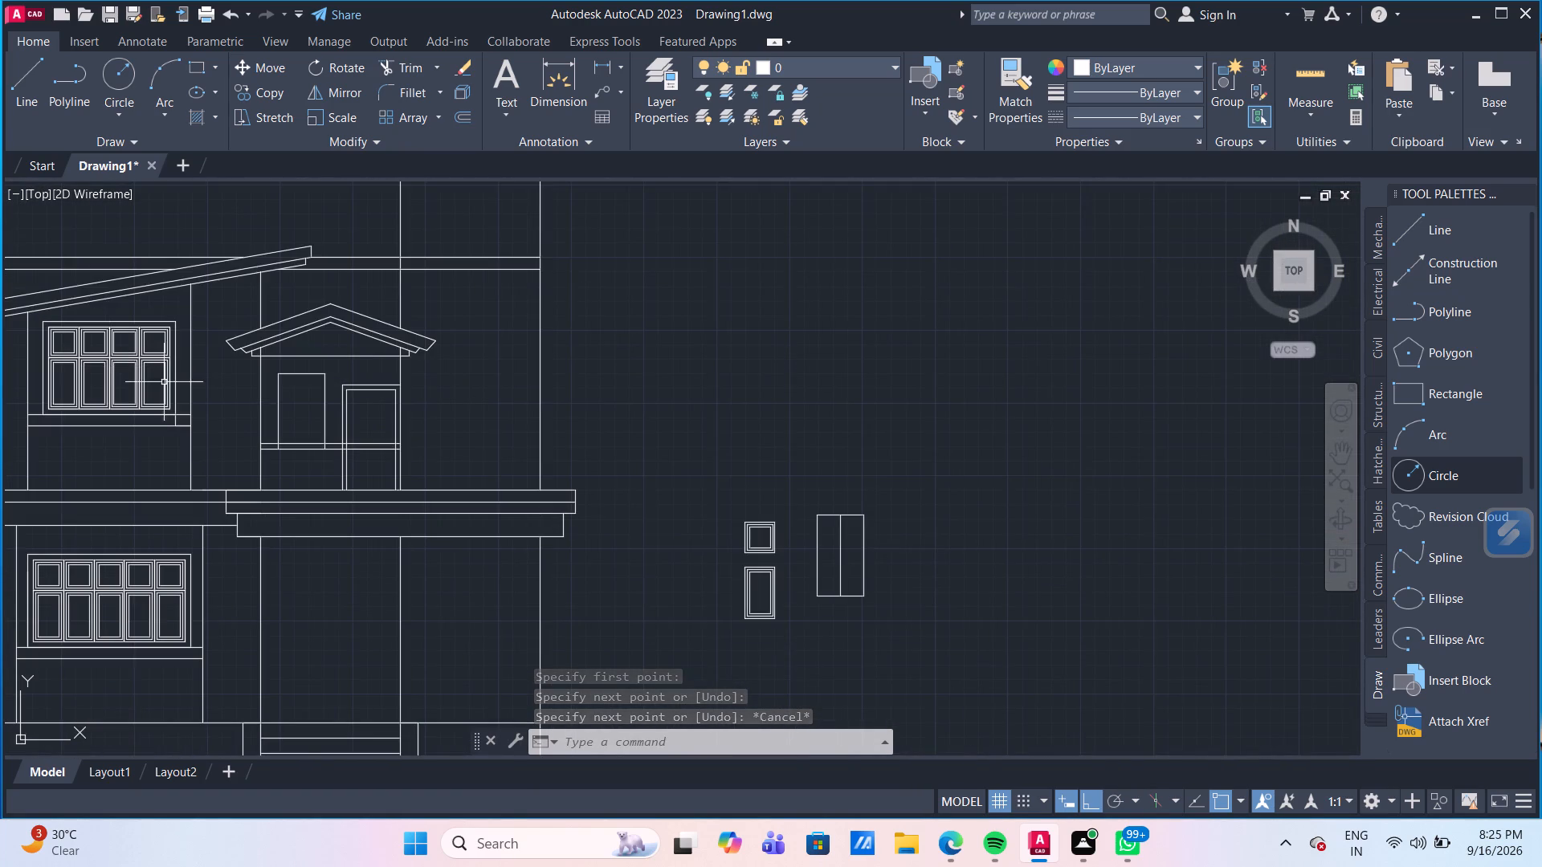
scroll(961, 555, "up", 2)
middle_click_drag(859, 542, 769, 414)
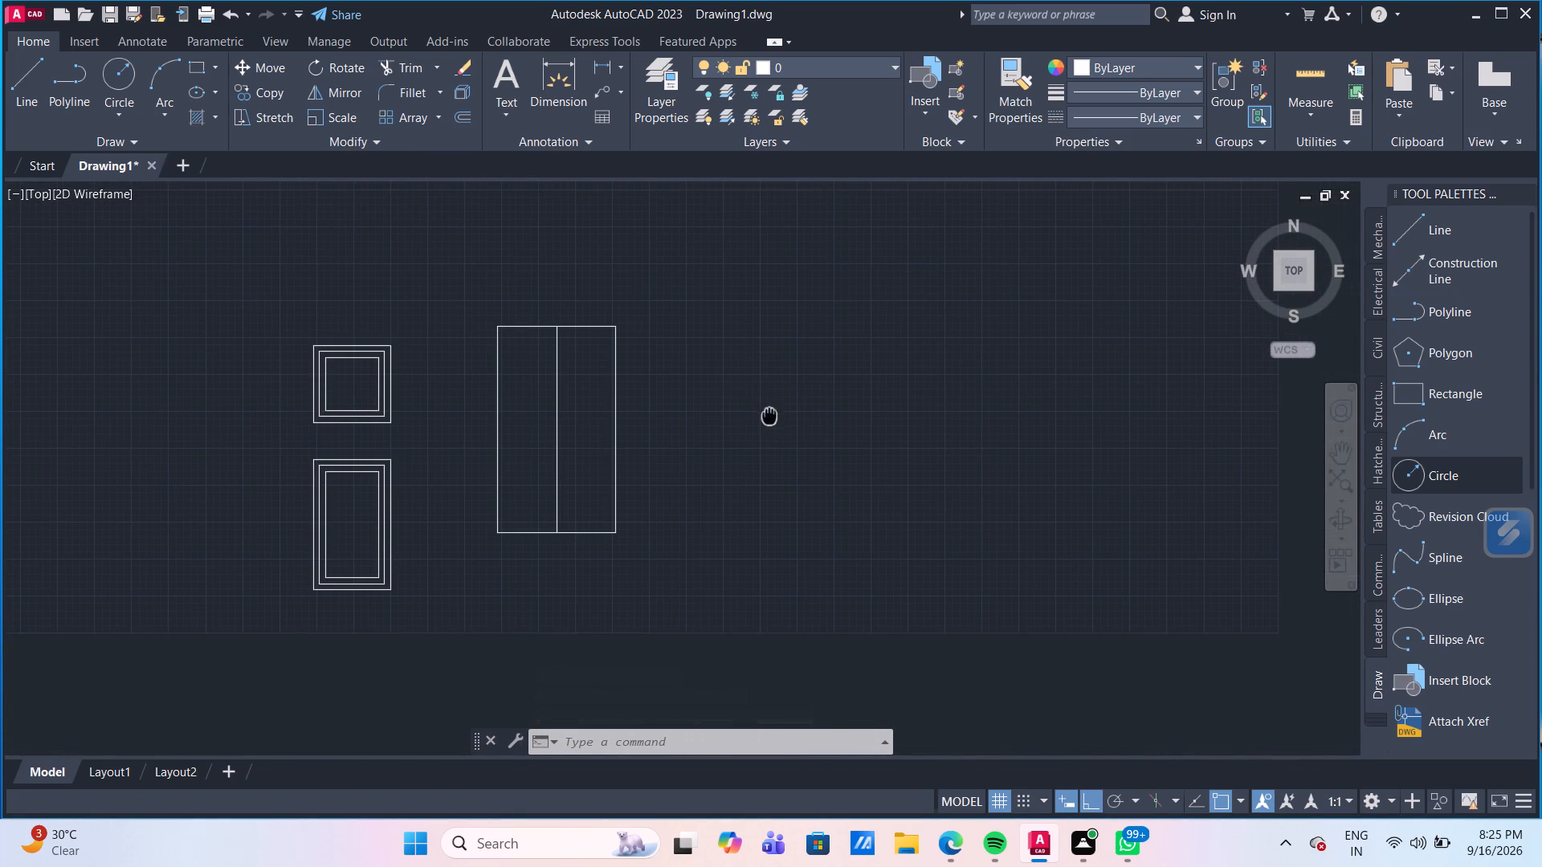
scroll(652, 381, "up", 1)
middle_click_drag(652, 381, 669, 413)
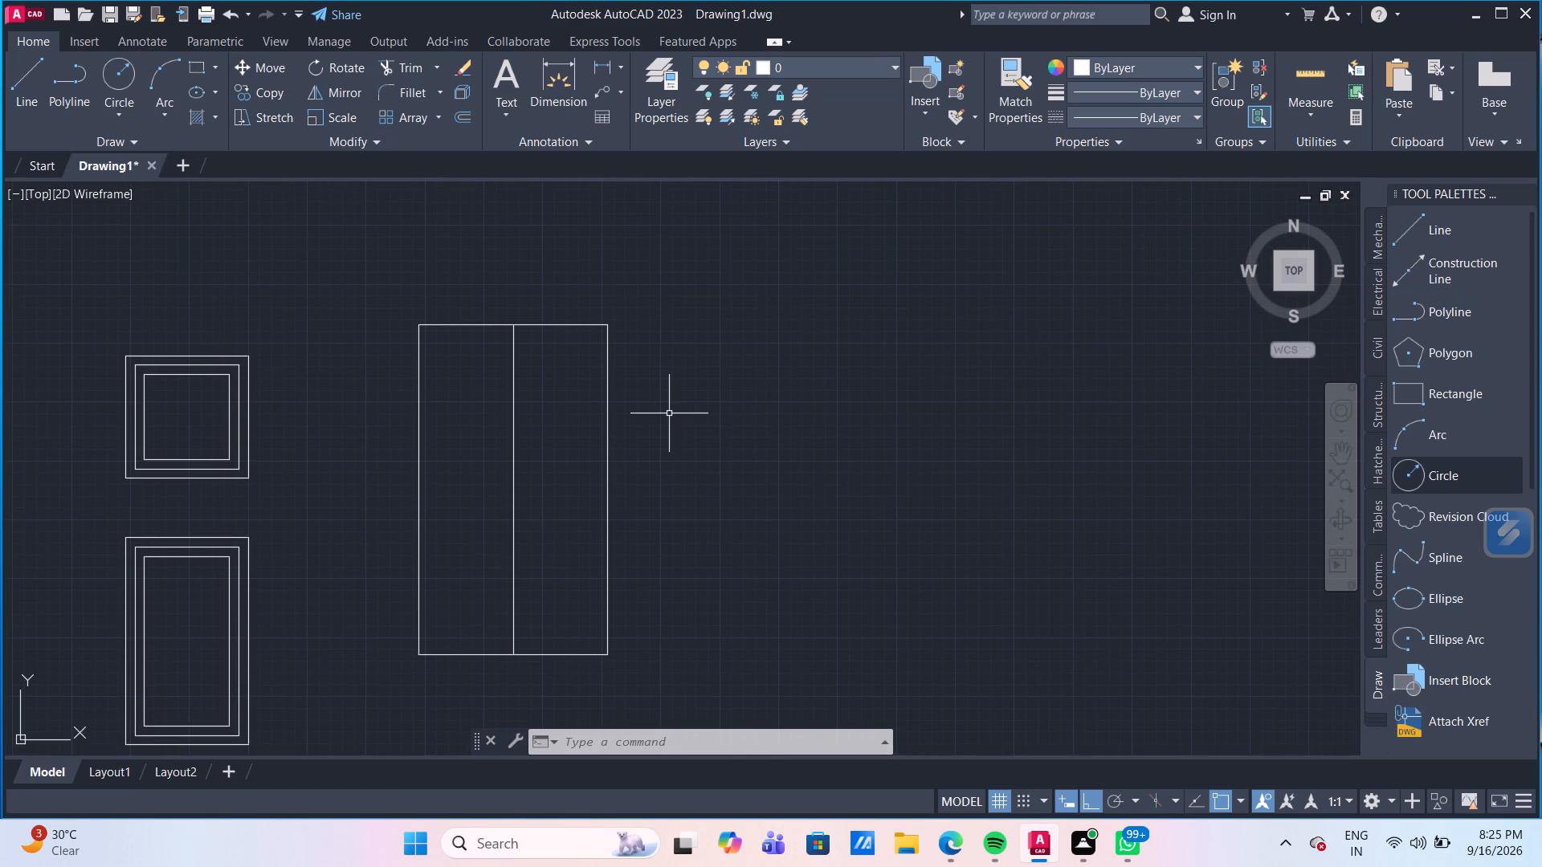
Explode the new divided rectangle into separate lines.
left_click(682, 435)
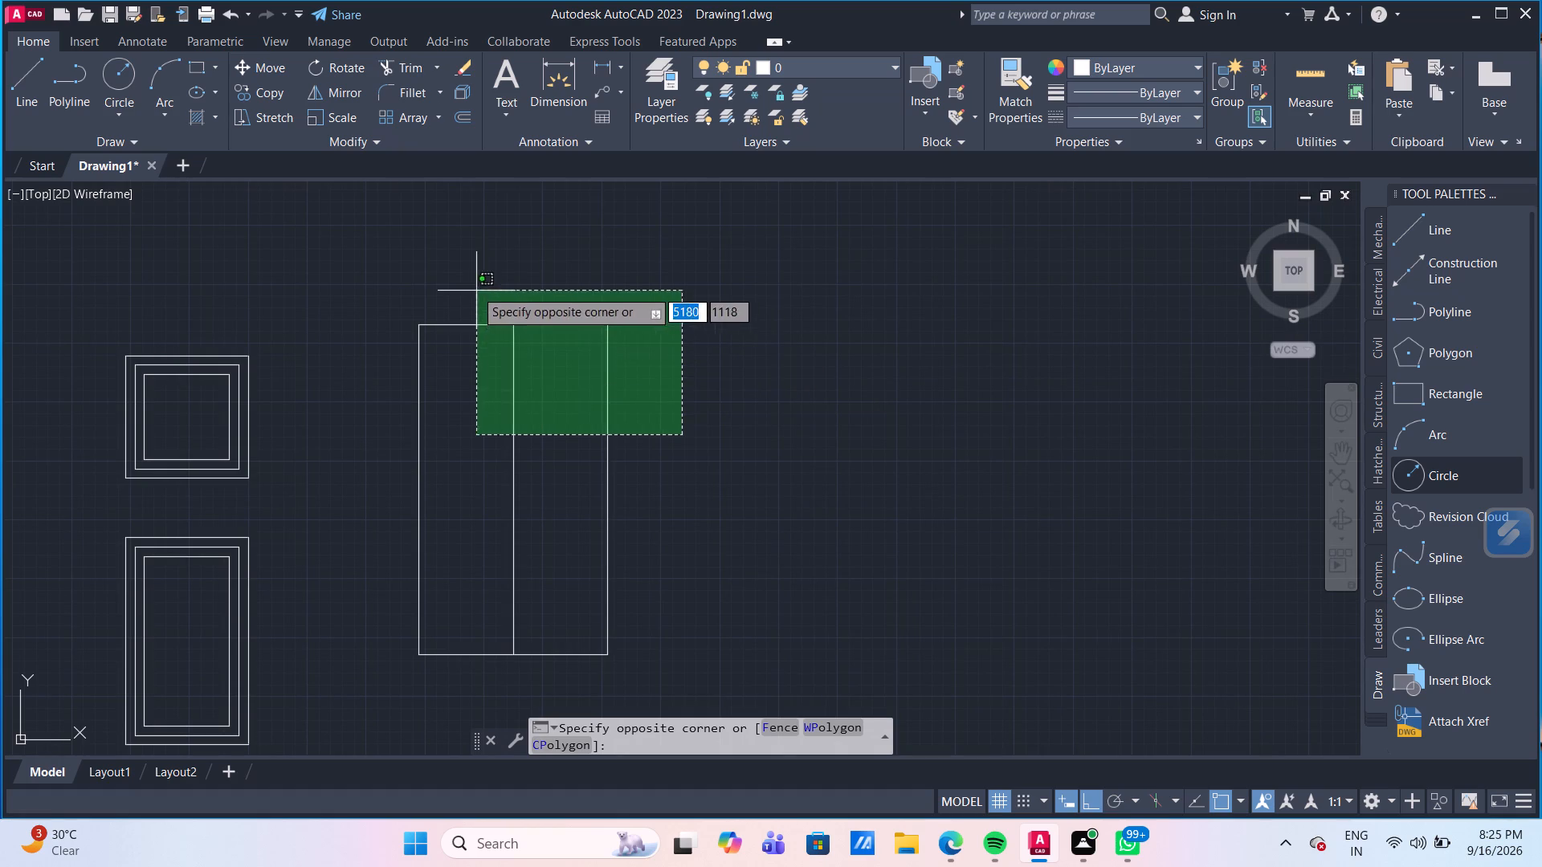
left_click(448, 283)
left_click(467, 85)
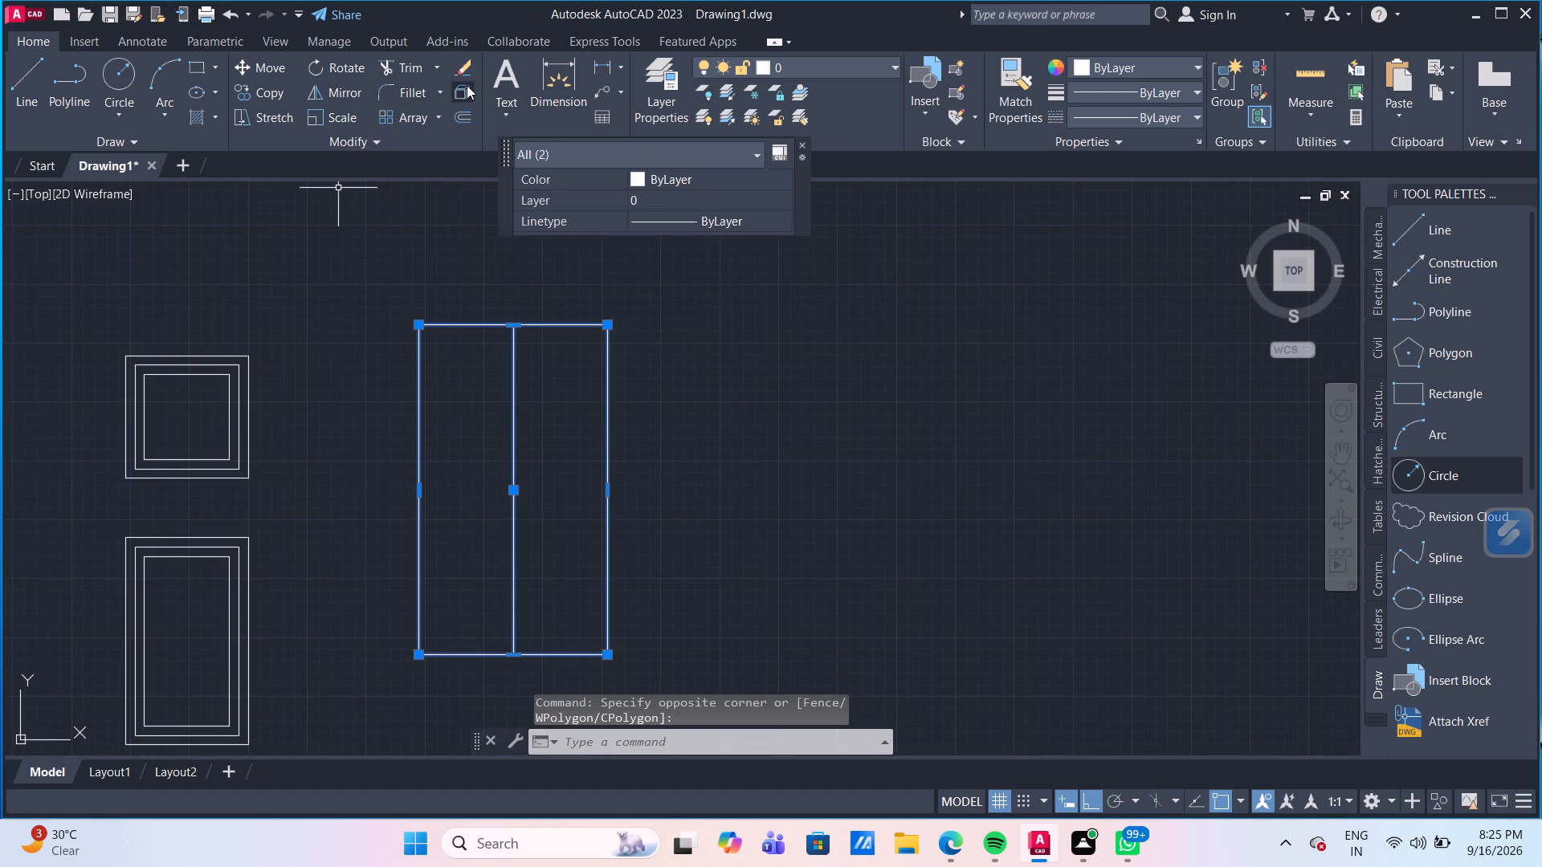
Offset the rectangle's top edge 100 downward to form the horizontal divider between upper and lower panes.
left_click(461, 119)
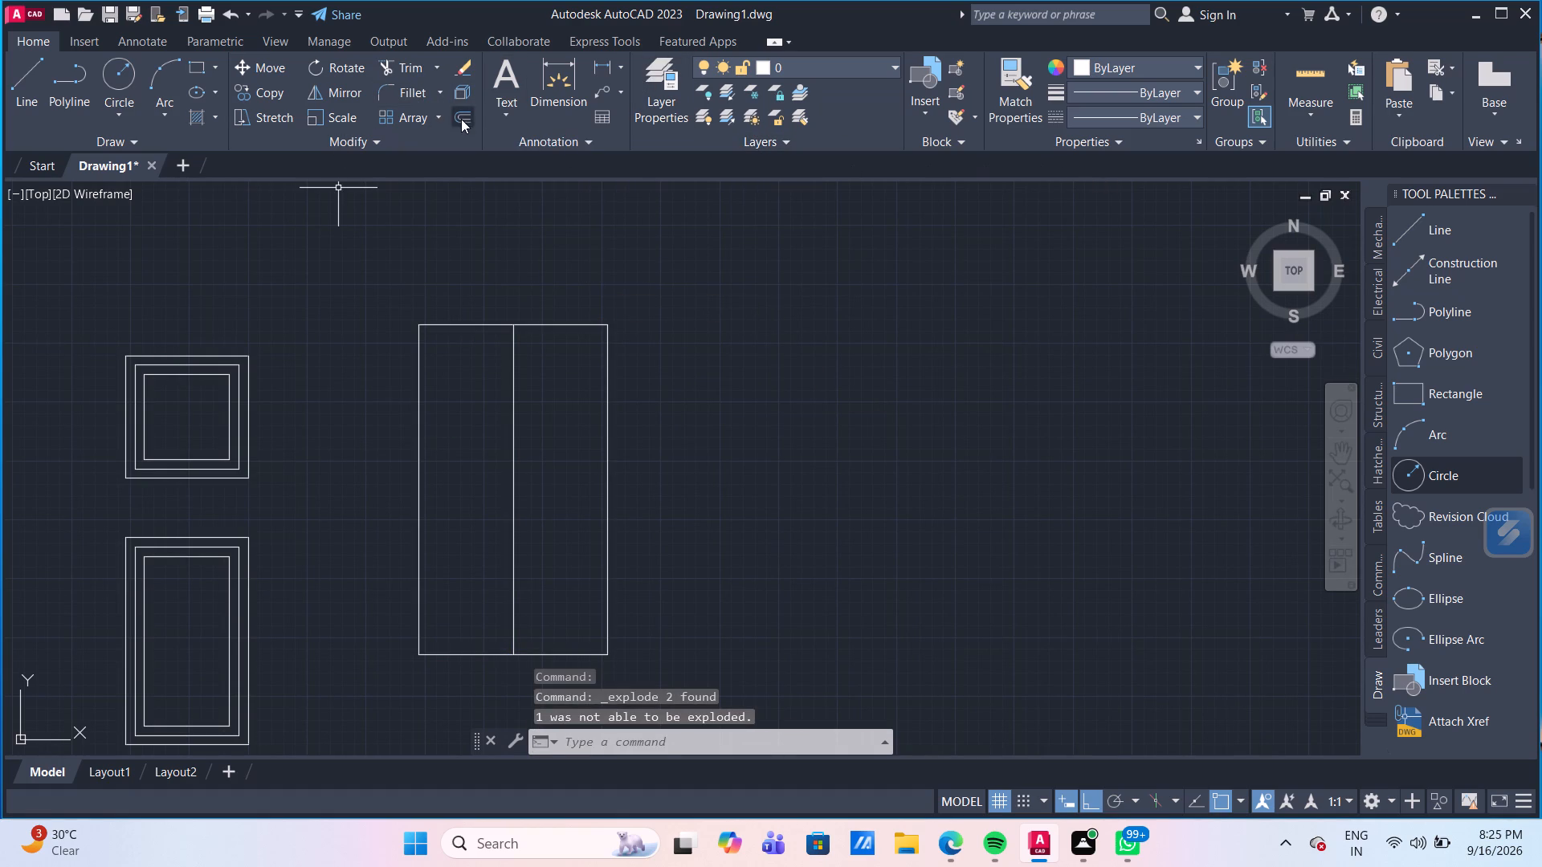
key("Return")
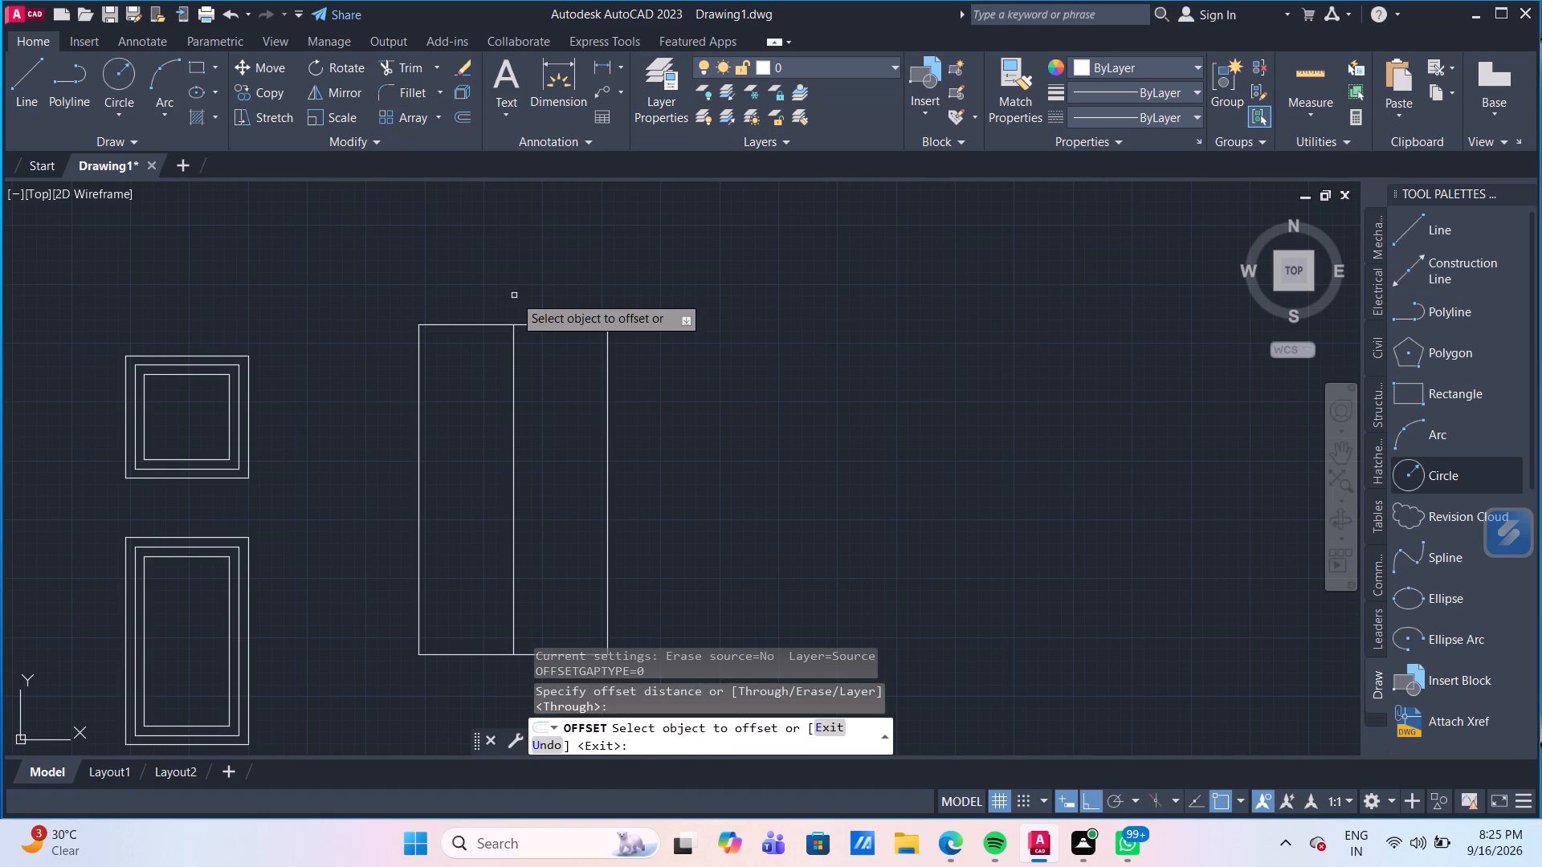
left_click(539, 324)
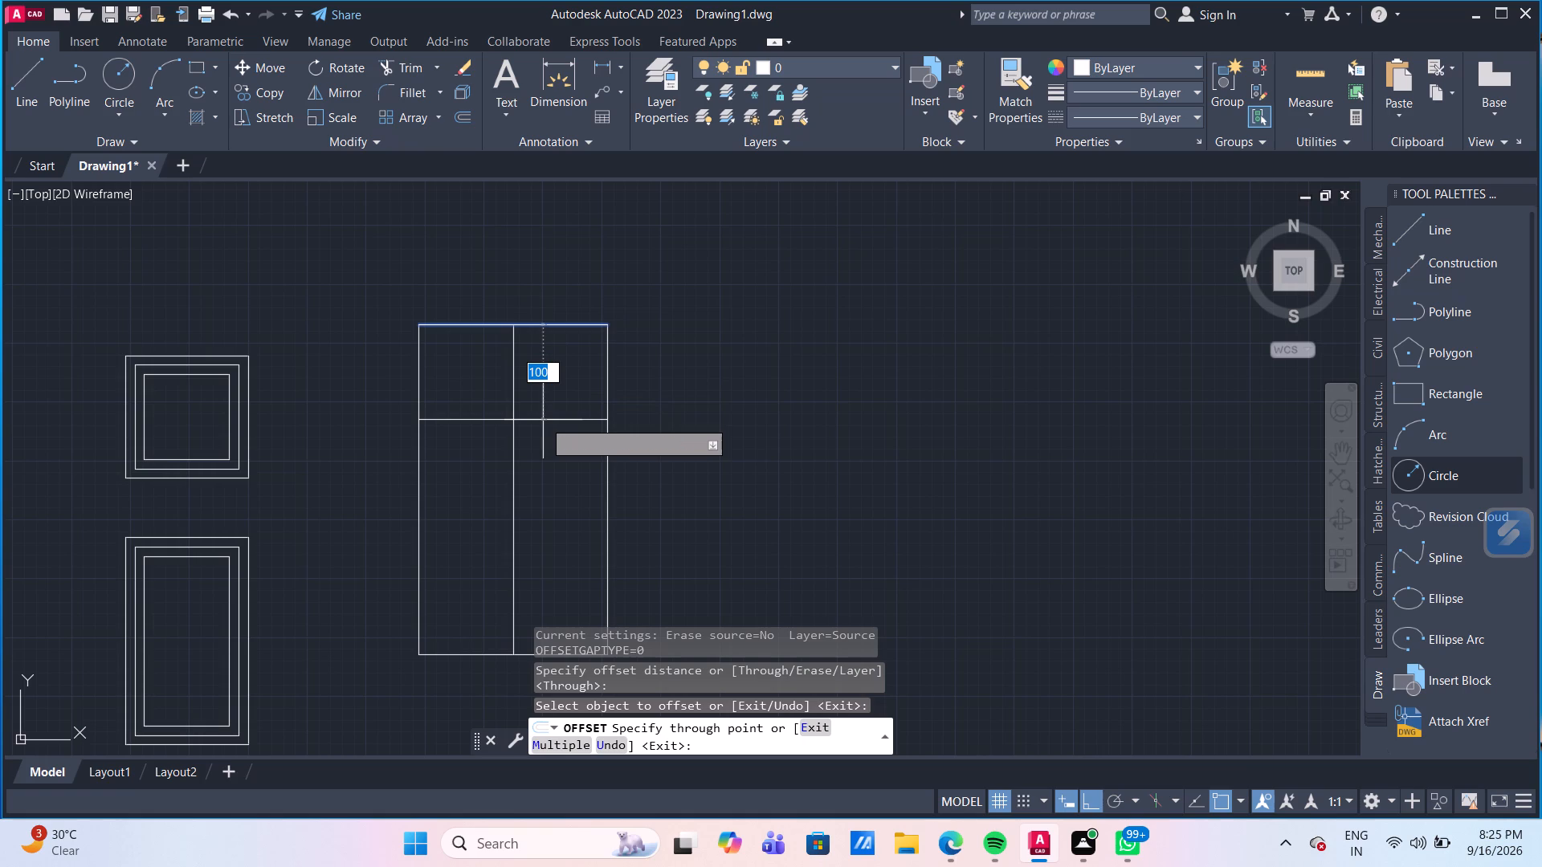
type("100")
key("Return")
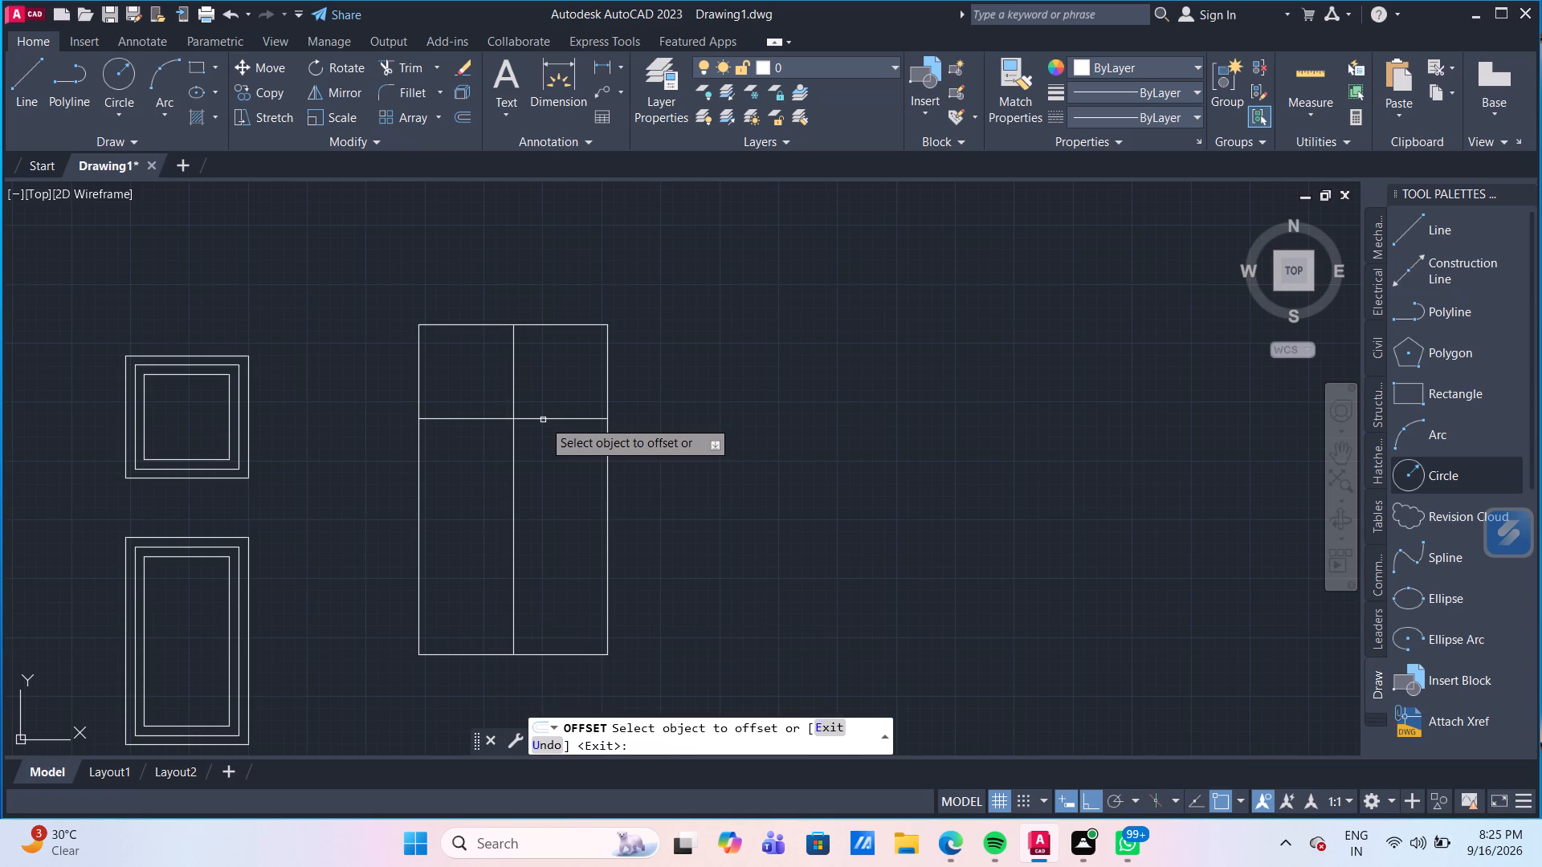
scroll(577, 418, "down", 2)
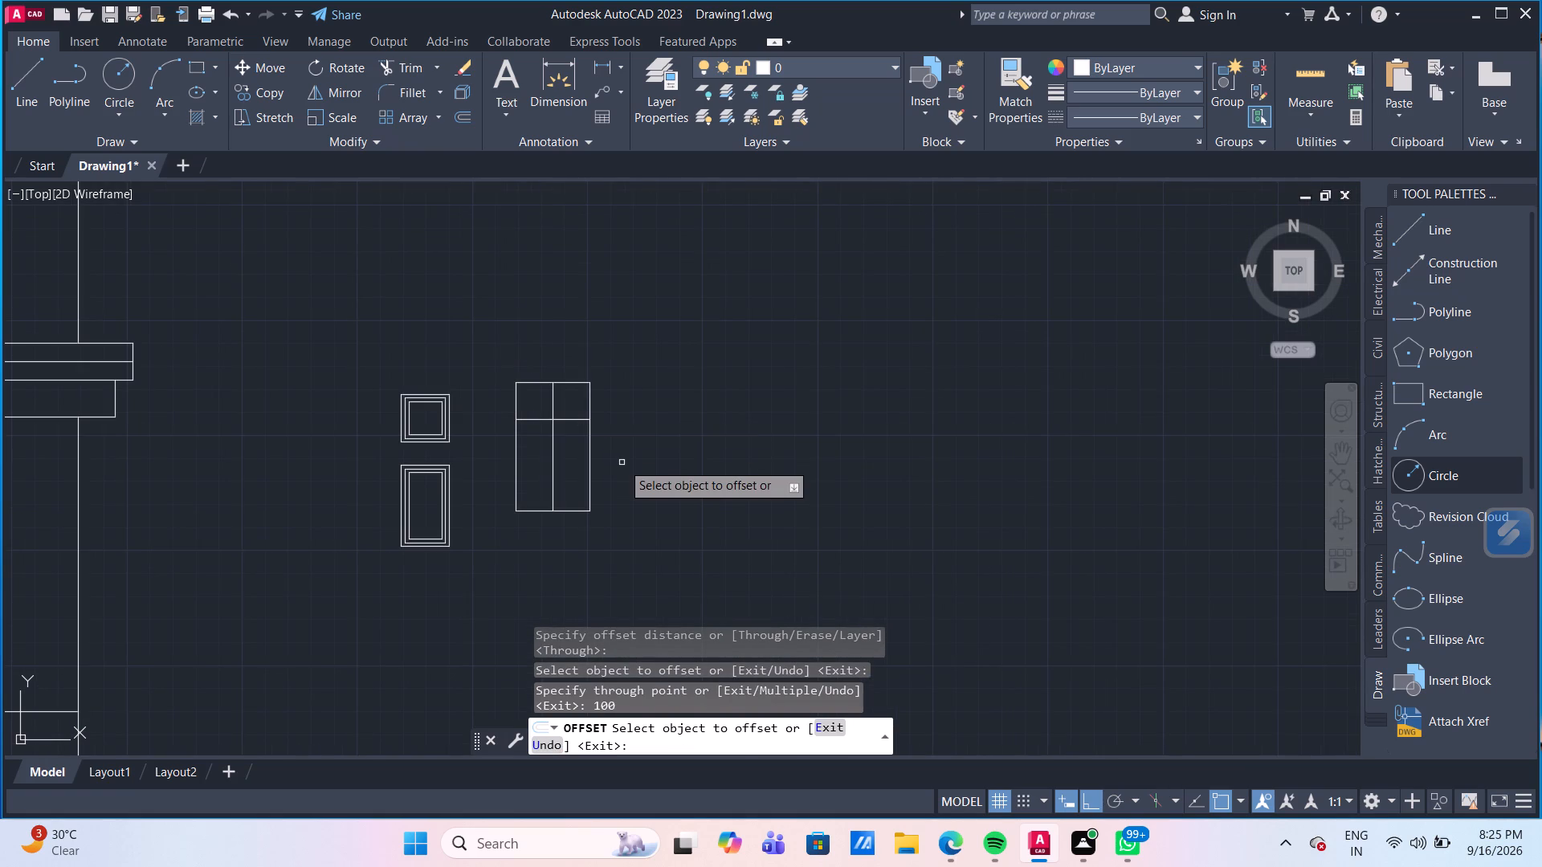
scroll(622, 462, "up", 1)
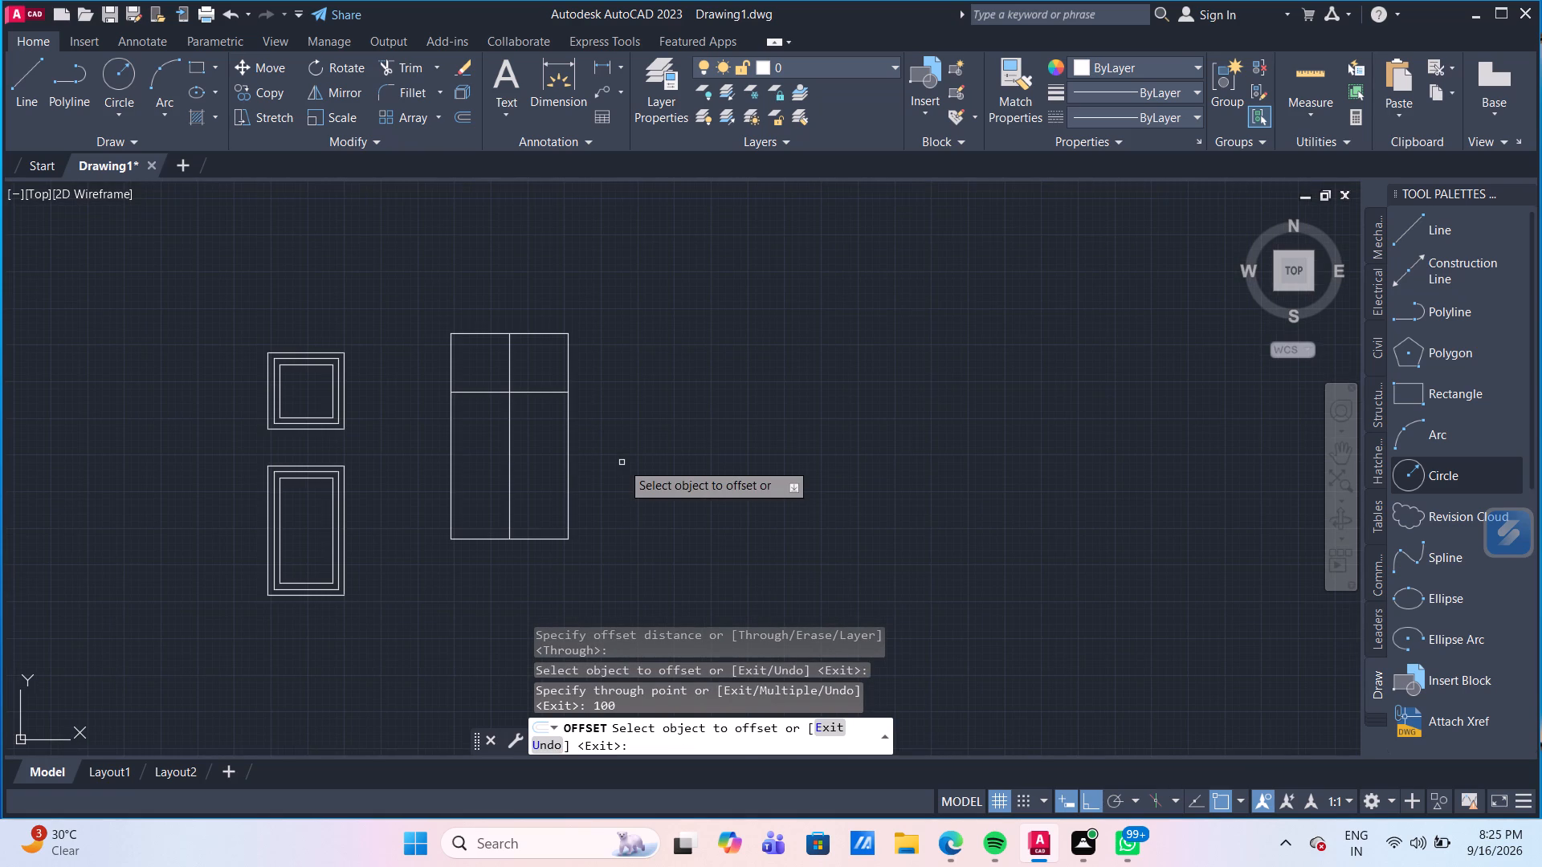
scroll(620, 463, "up", 1)
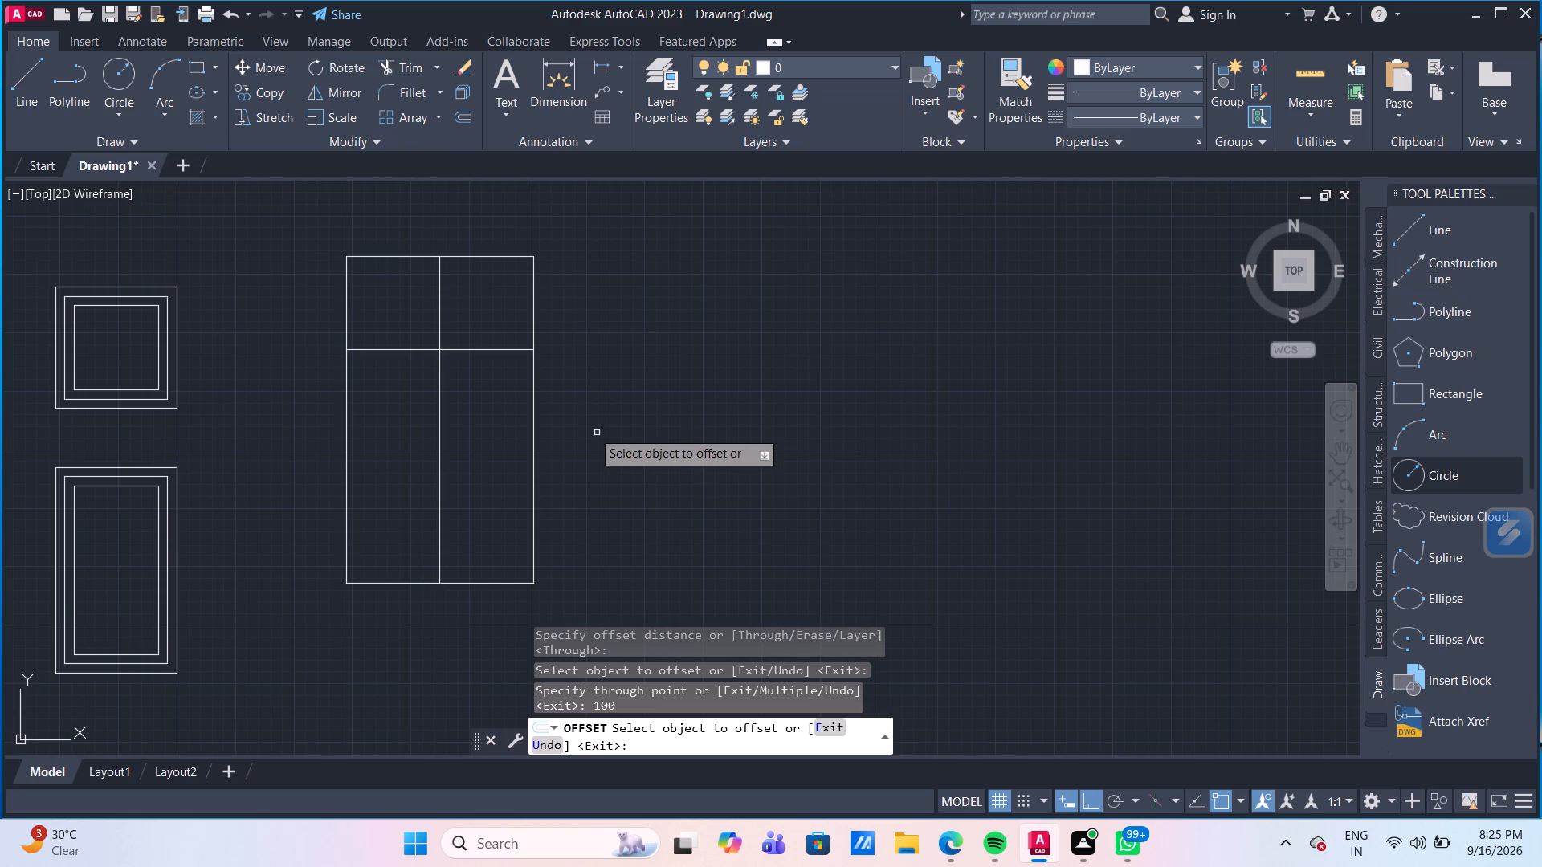
key("Escape")
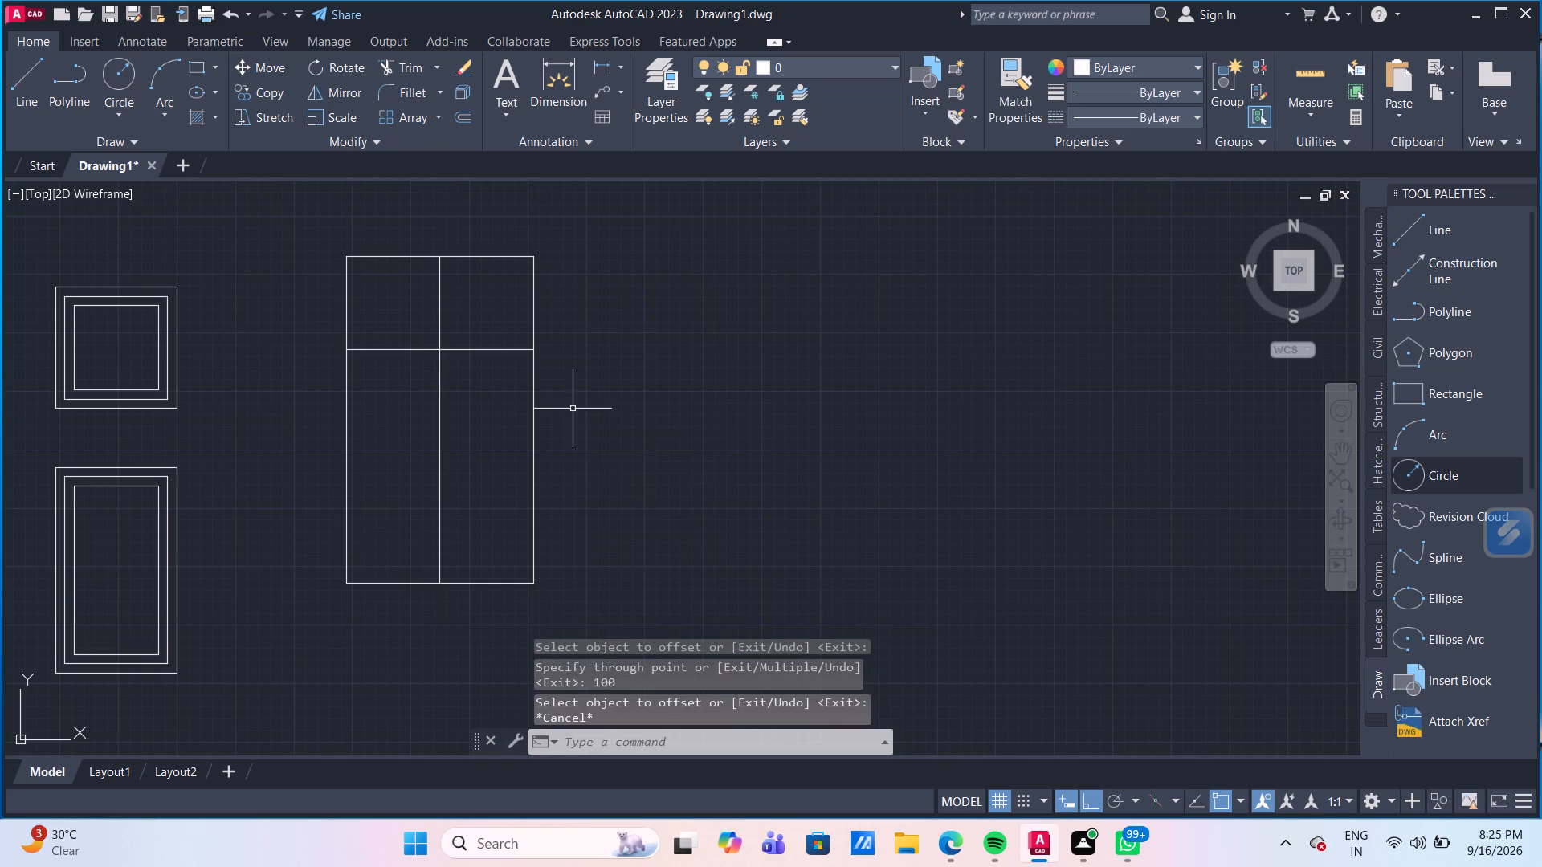
Offset the rectangle's two side edges and top edge inward by 10 to form the outer frame.
middle_click_drag(585, 341, 602, 351)
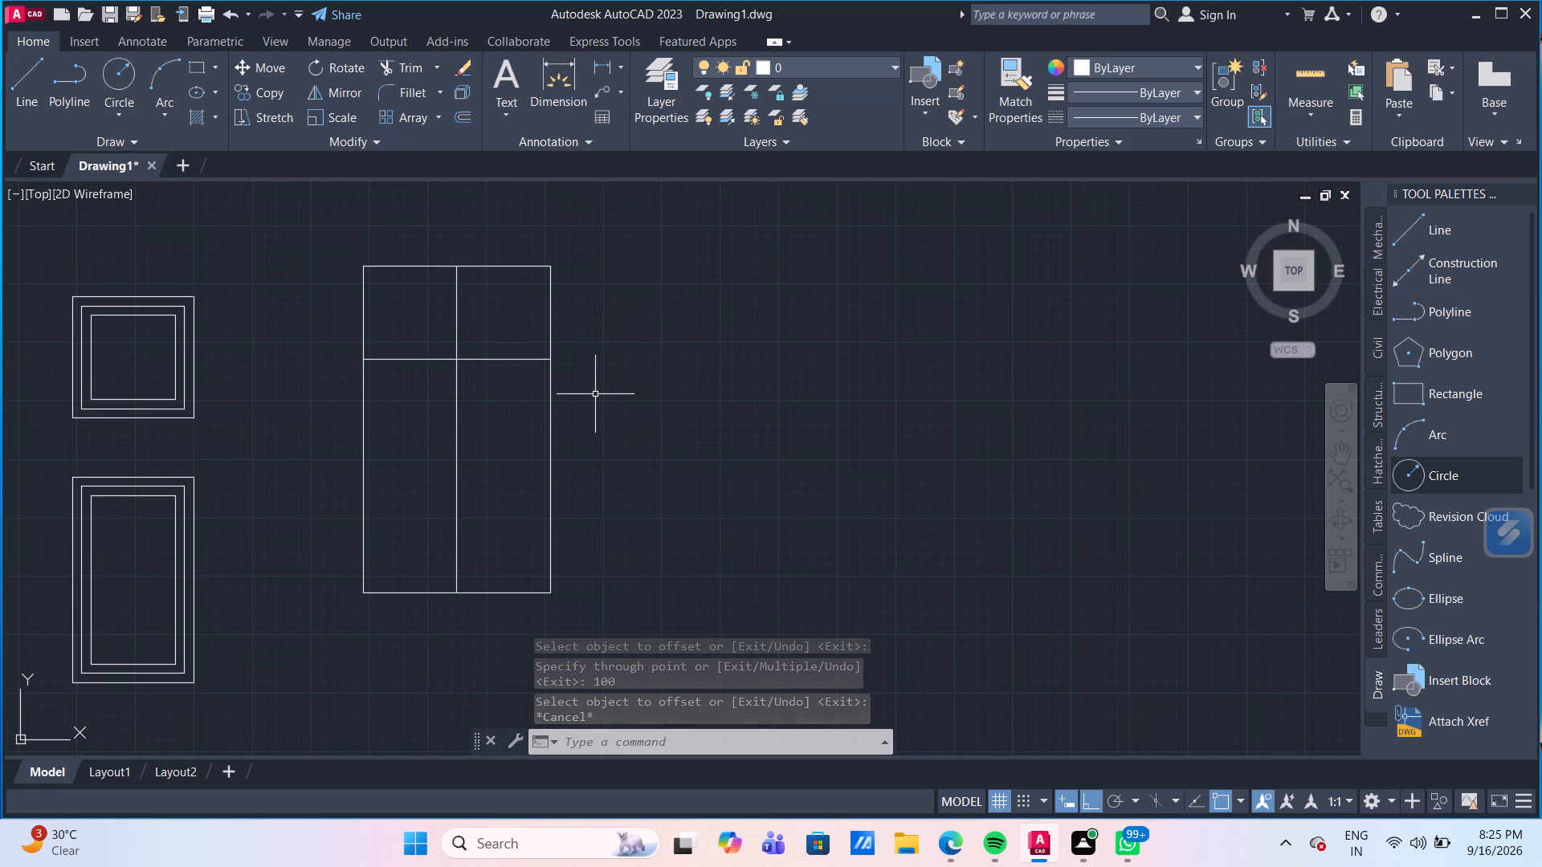
key("o")
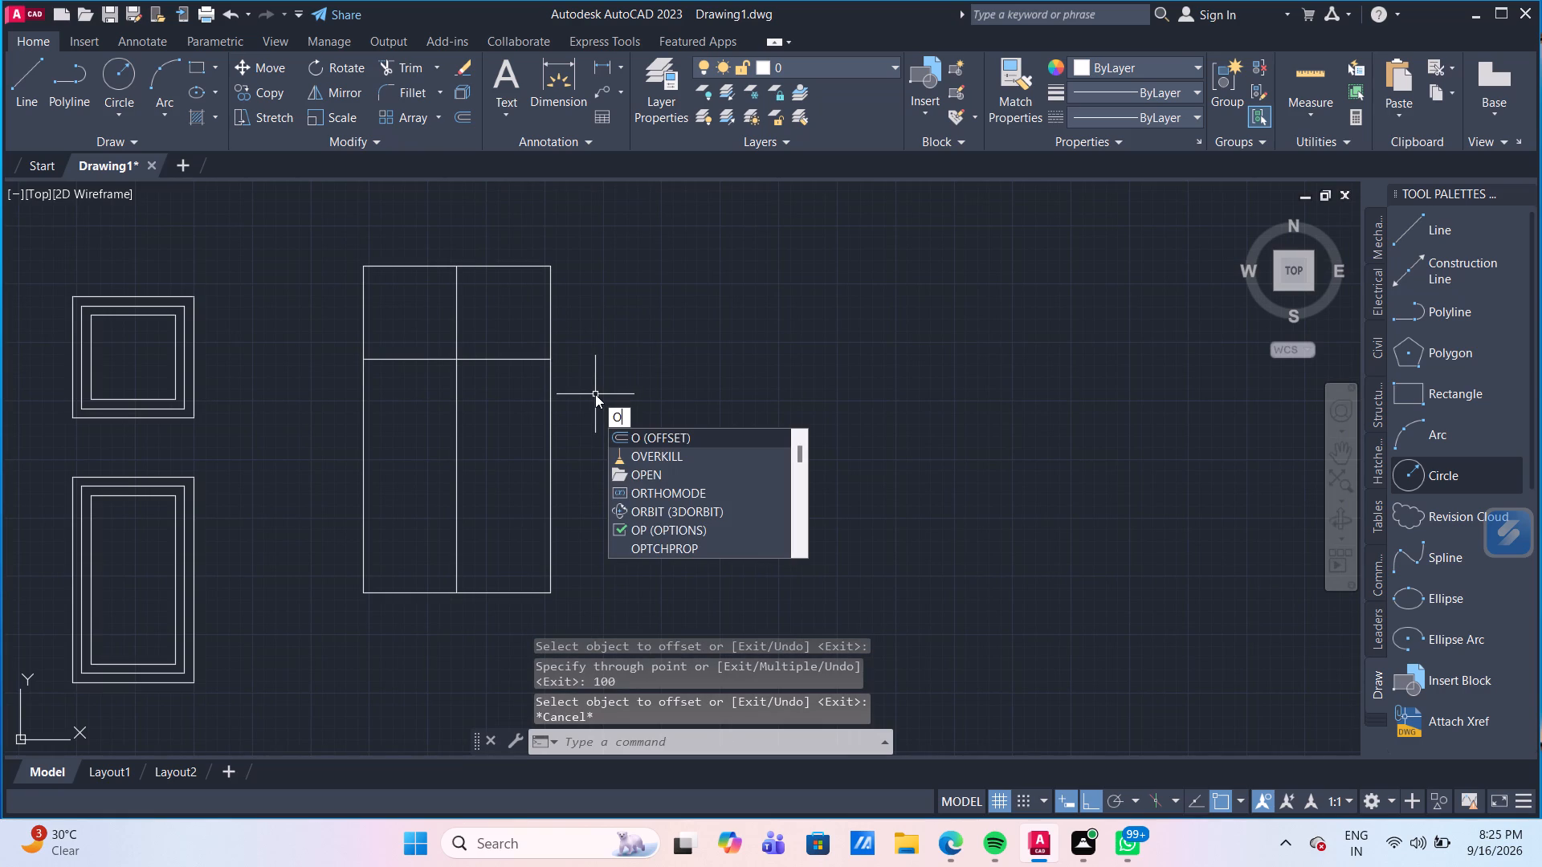
key("Return")
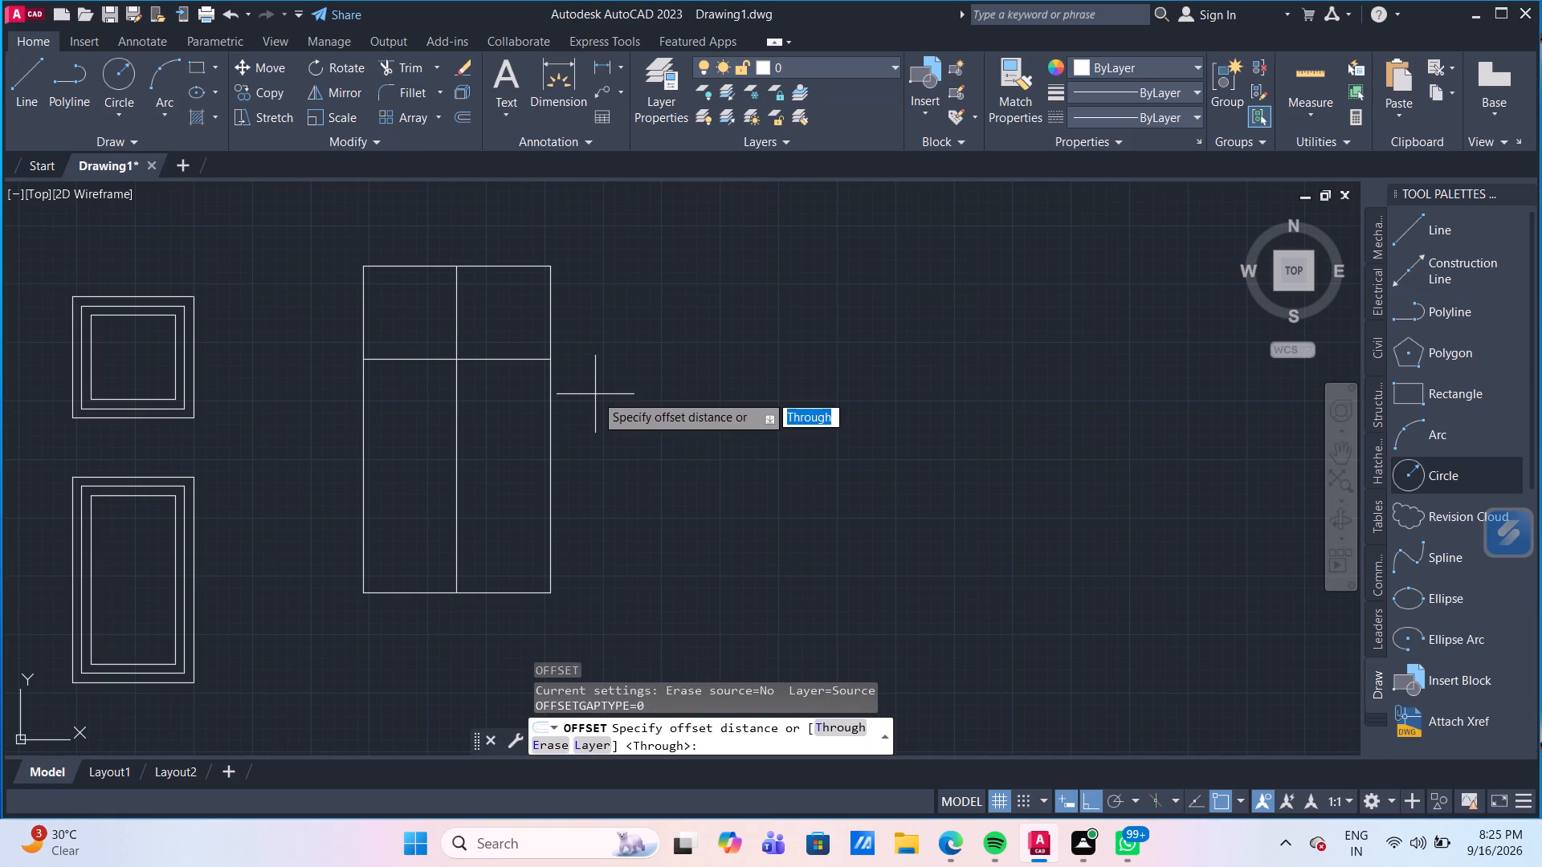
type("10")
key("Return")
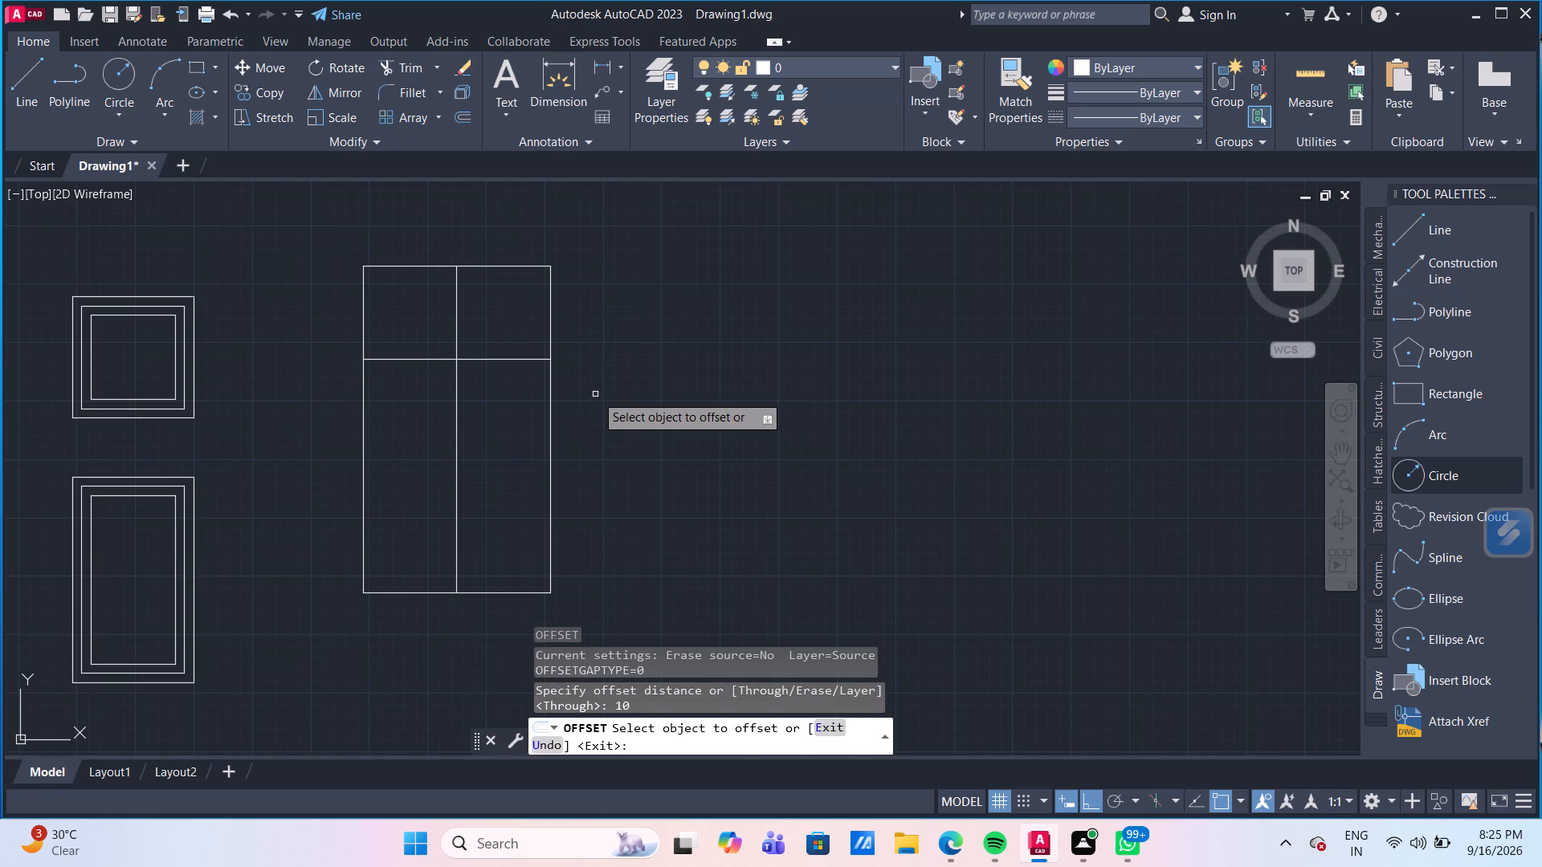
left_click(549, 313)
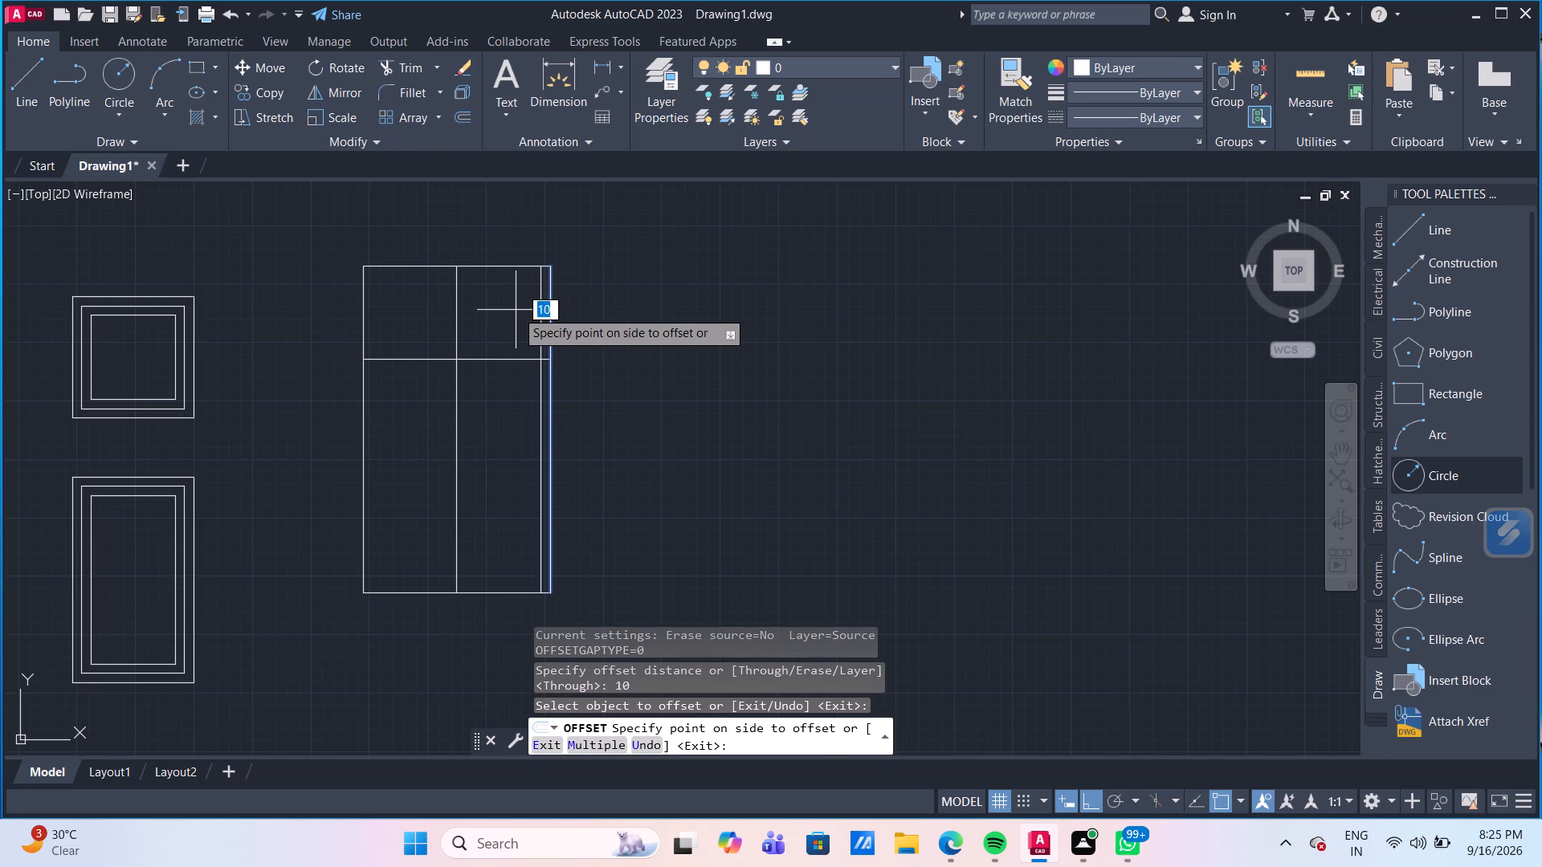
left_click(516, 310)
left_click(505, 267)
left_click(508, 285)
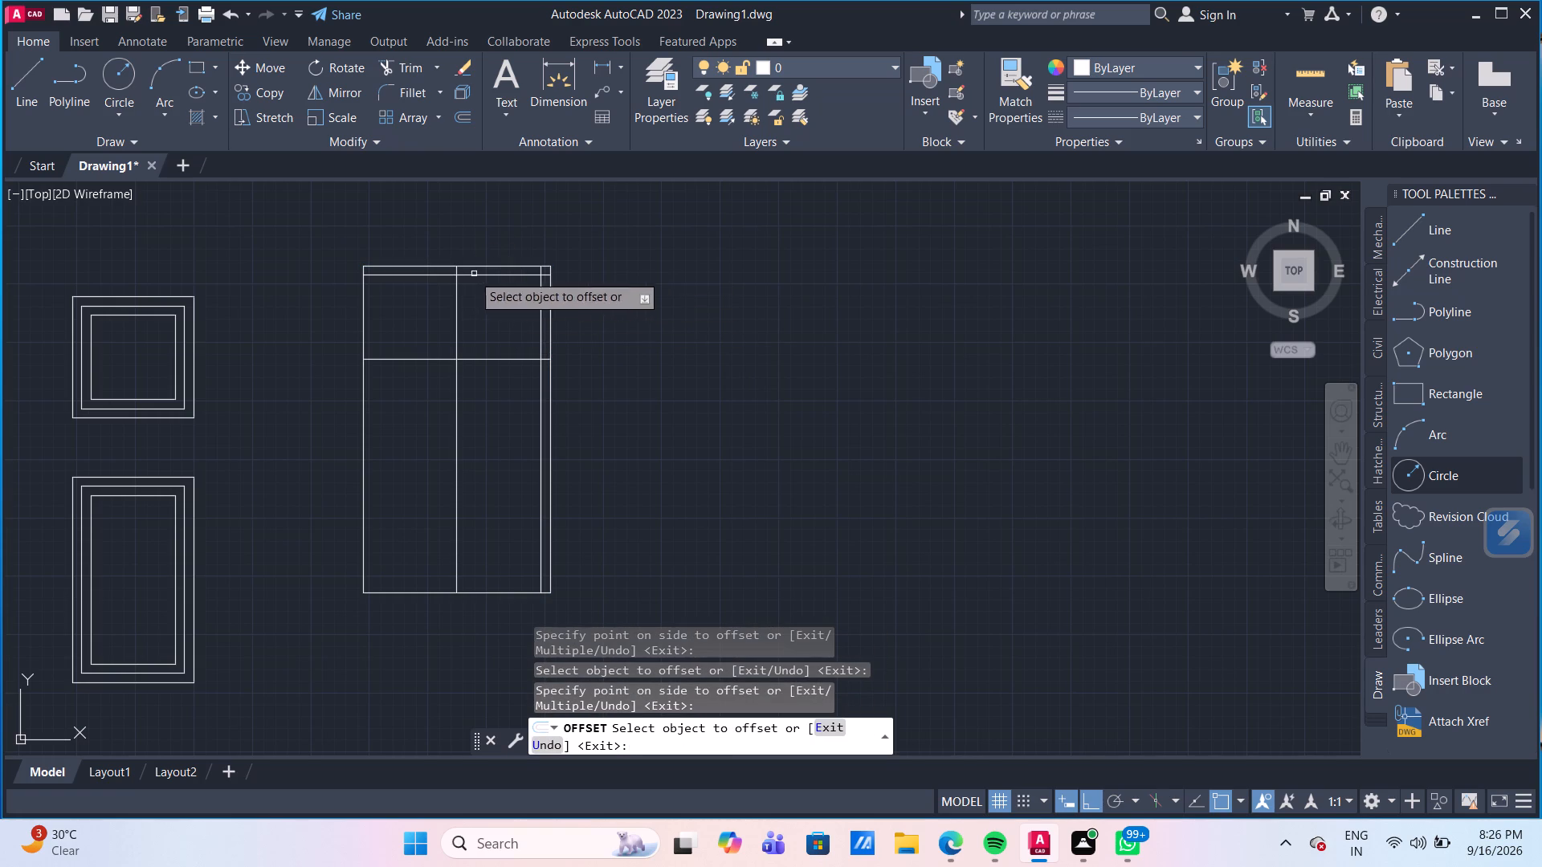
left_click(361, 307)
left_click(378, 314)
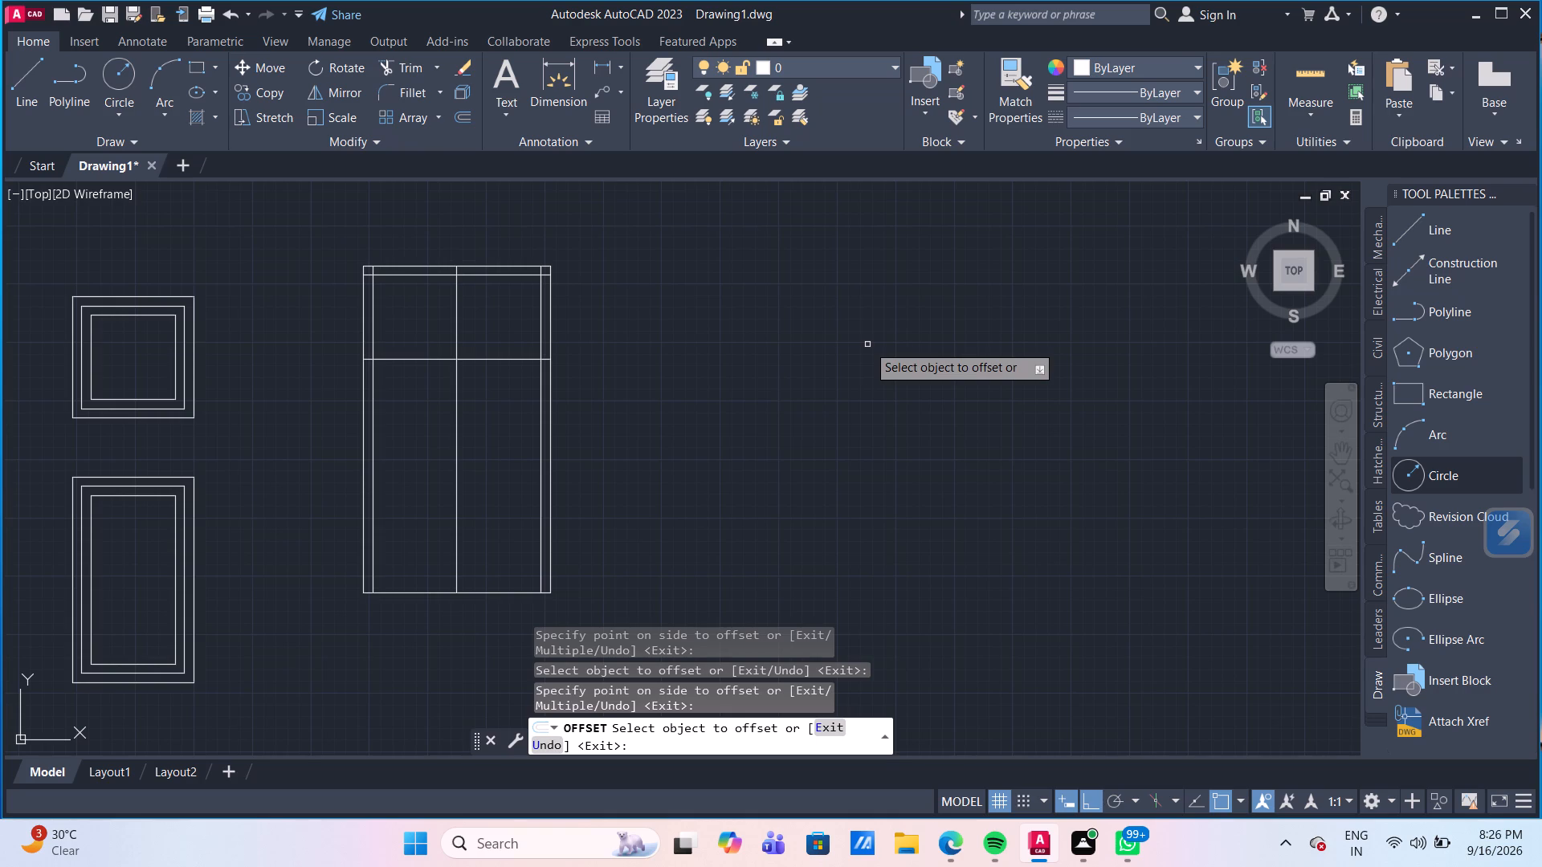
key("Escape")
Ungroup the loose square window panel into its separate rectangles.
scroll(104, 336, "up", 1)
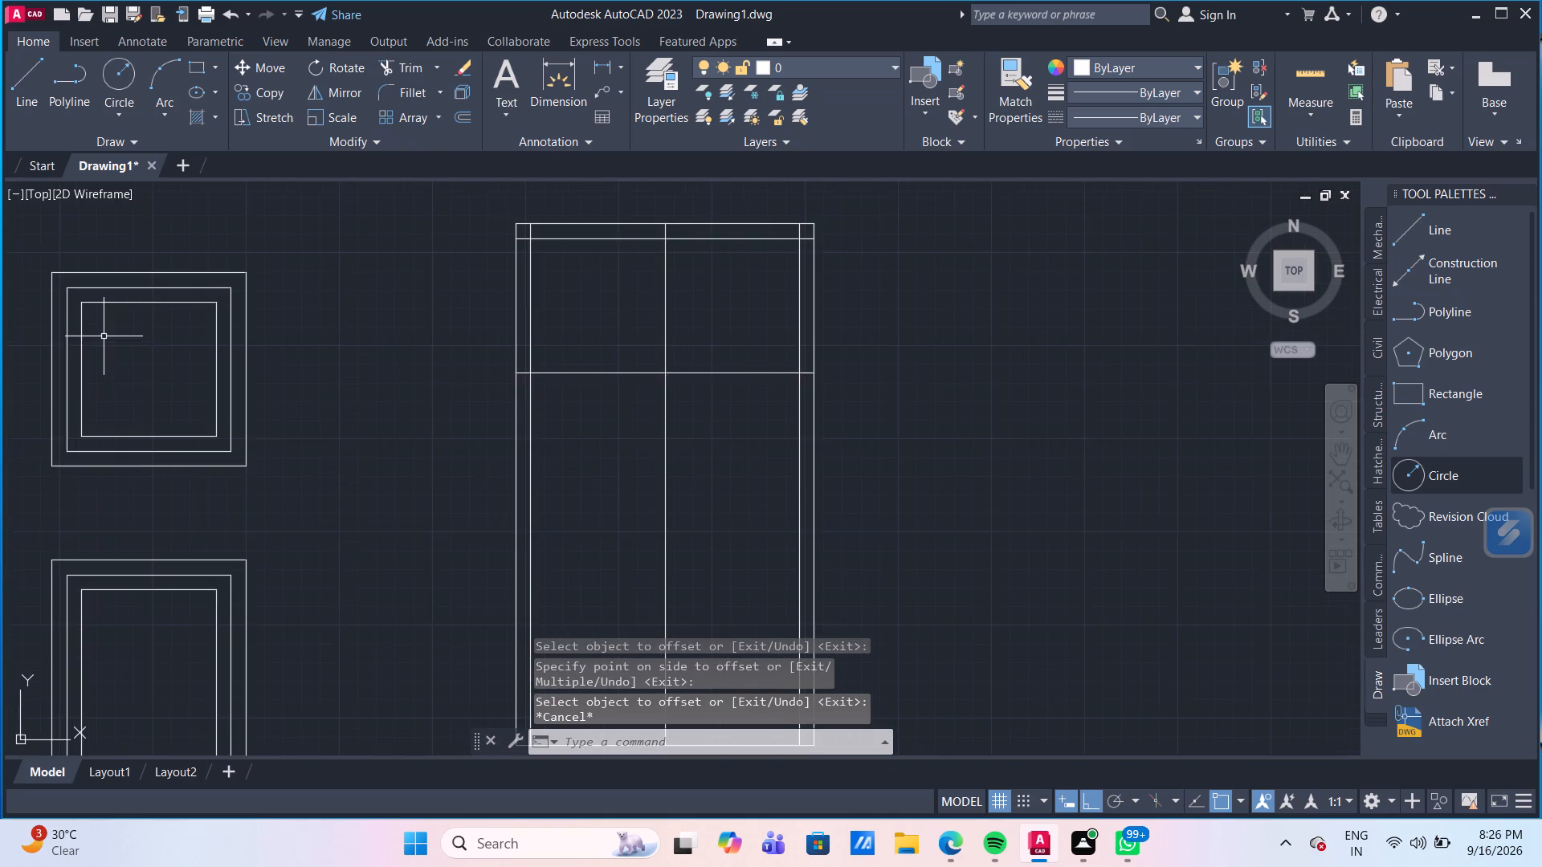
scroll(104, 336, "up", 1)
left_click(67, 316)
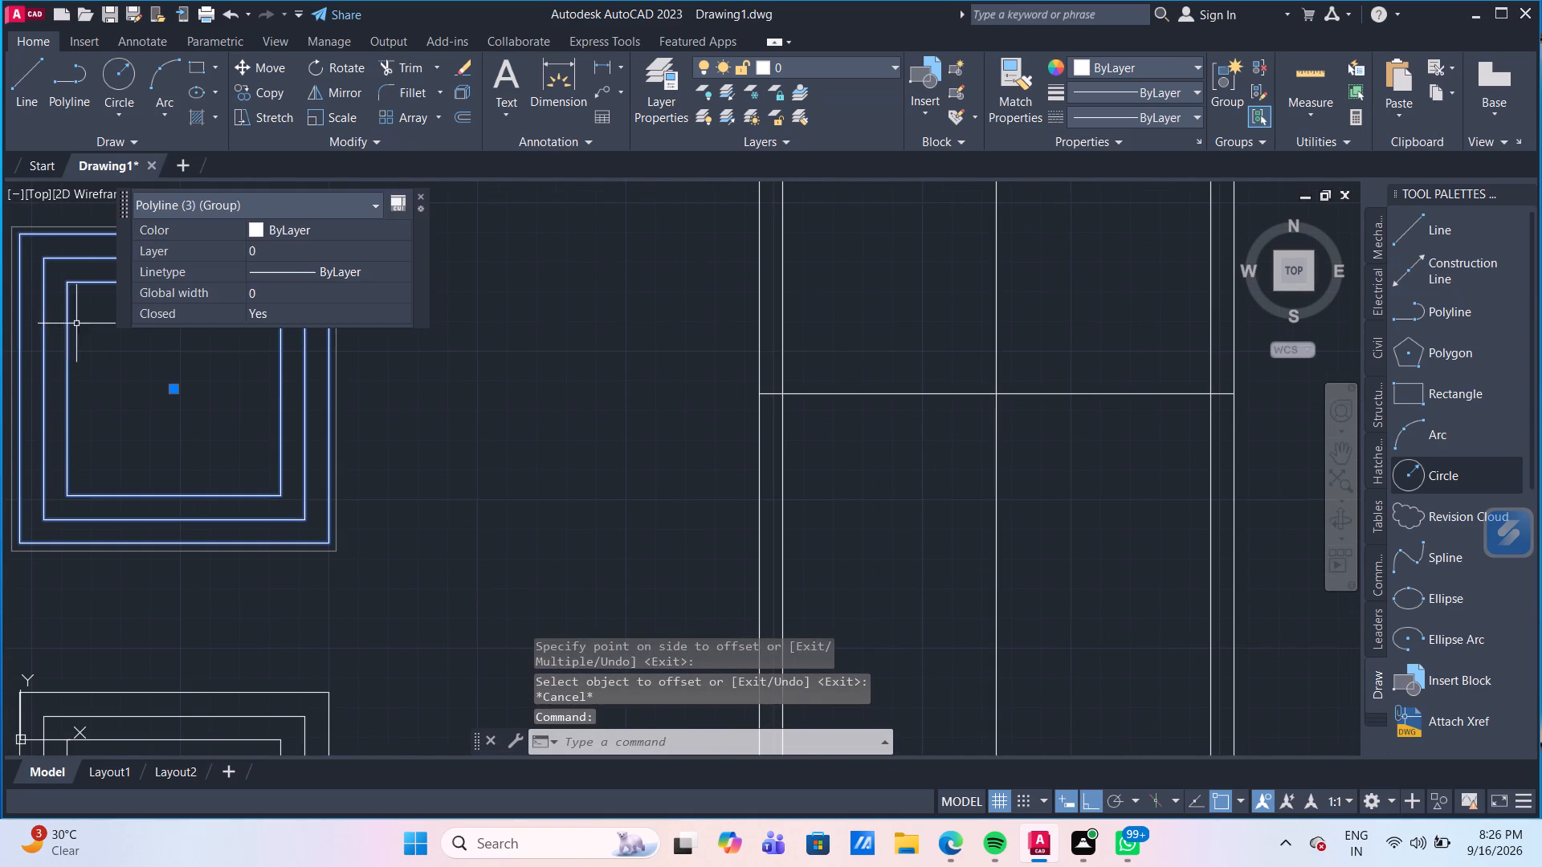
left_click(1259, 67)
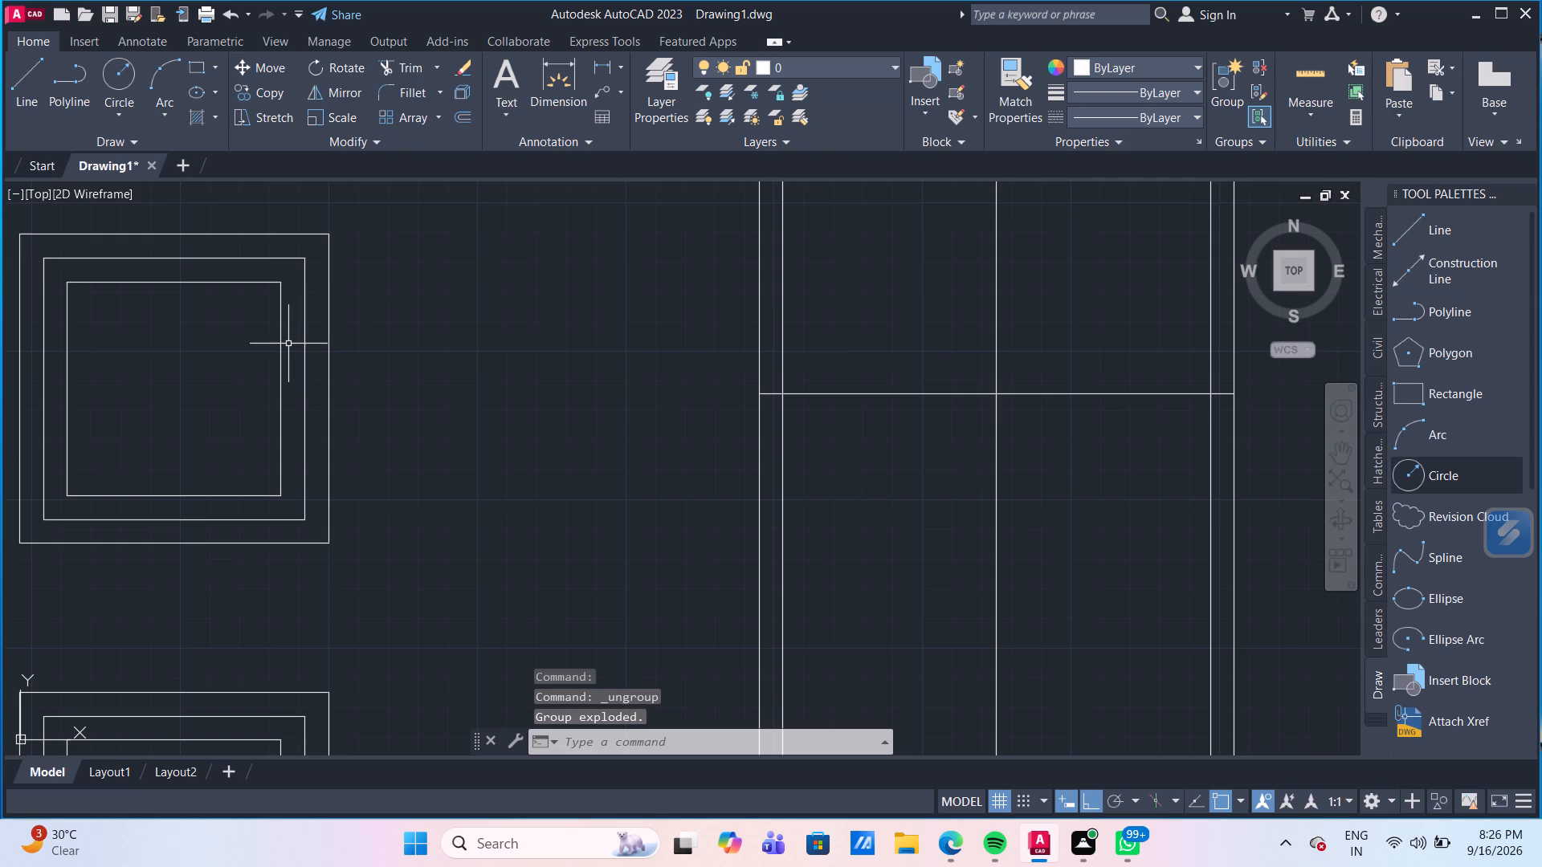
Move the square panel's innermost rectangle by its top-left corner to the inner frame corner of the new window's upper-left pane.
left_click(279, 349)
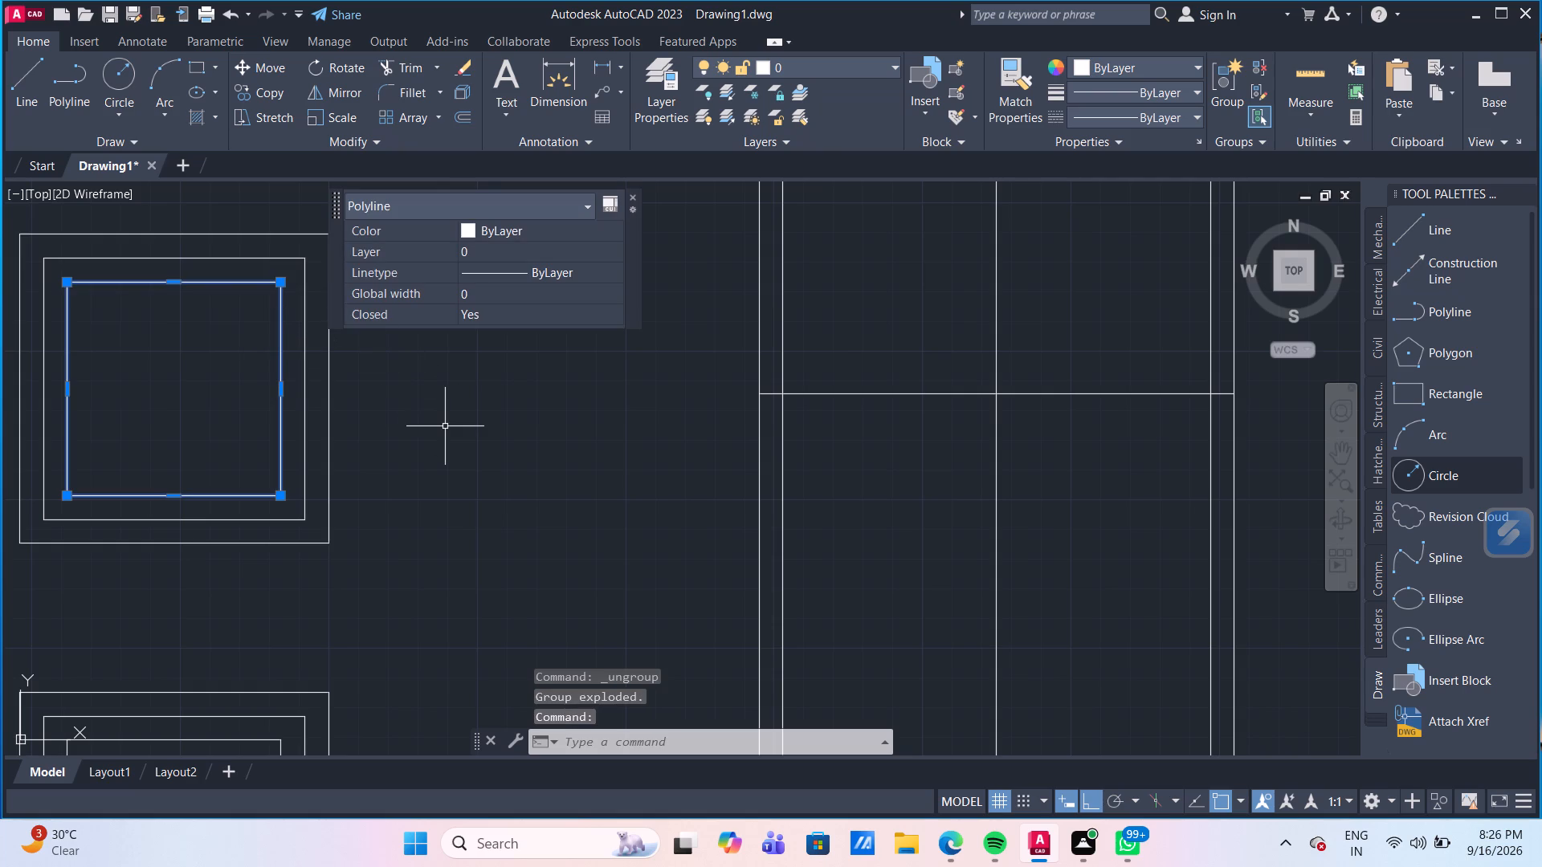
key("m")
key("Return")
scroll(446, 426, "down", 3)
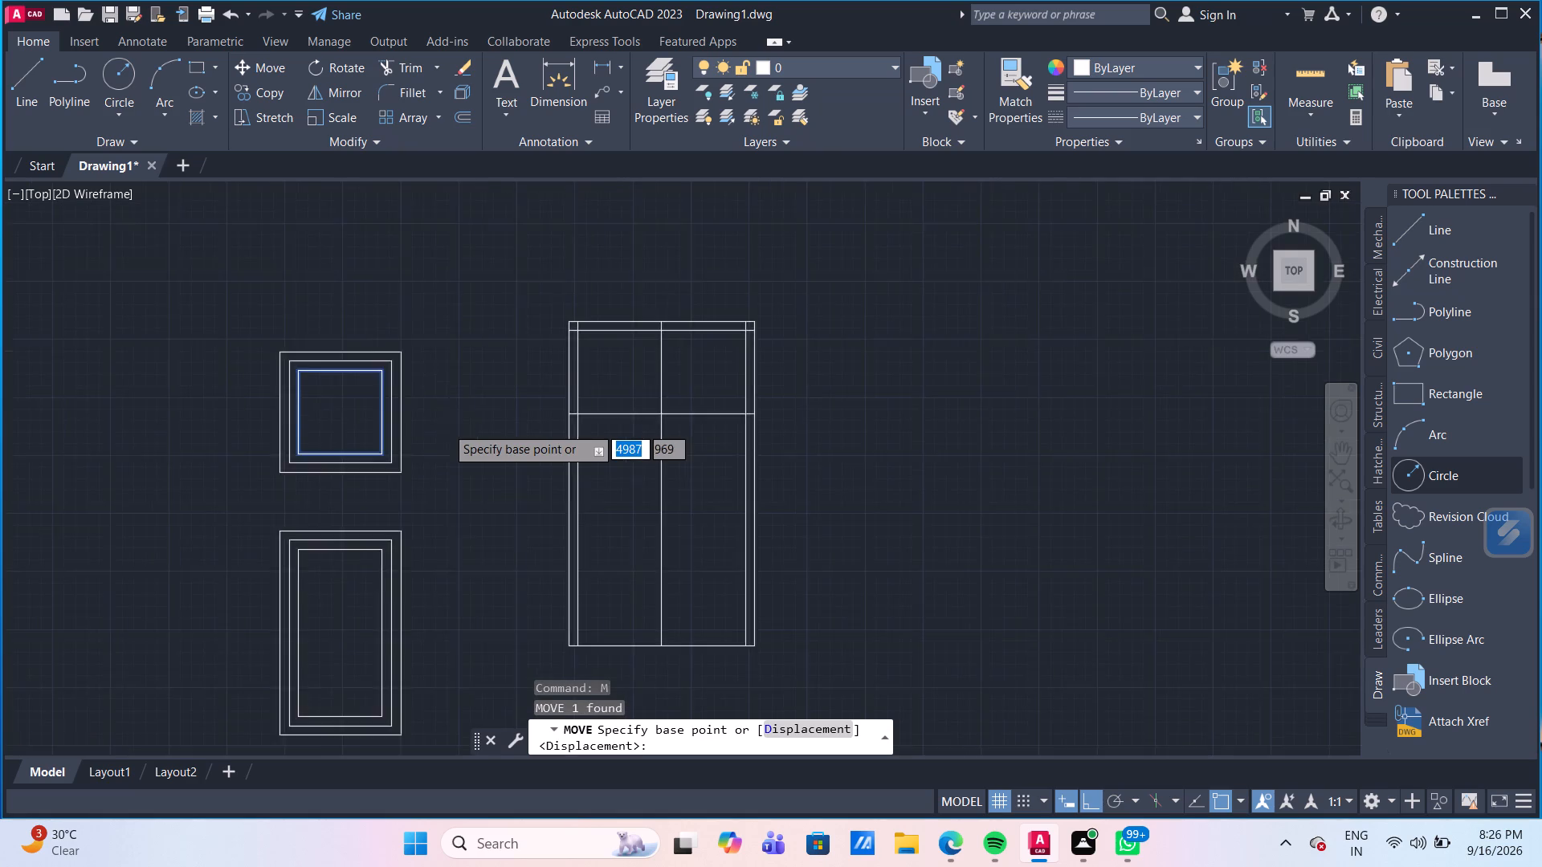
middle_click_drag(446, 426, 434, 455)
scroll(414, 433, "up", 2)
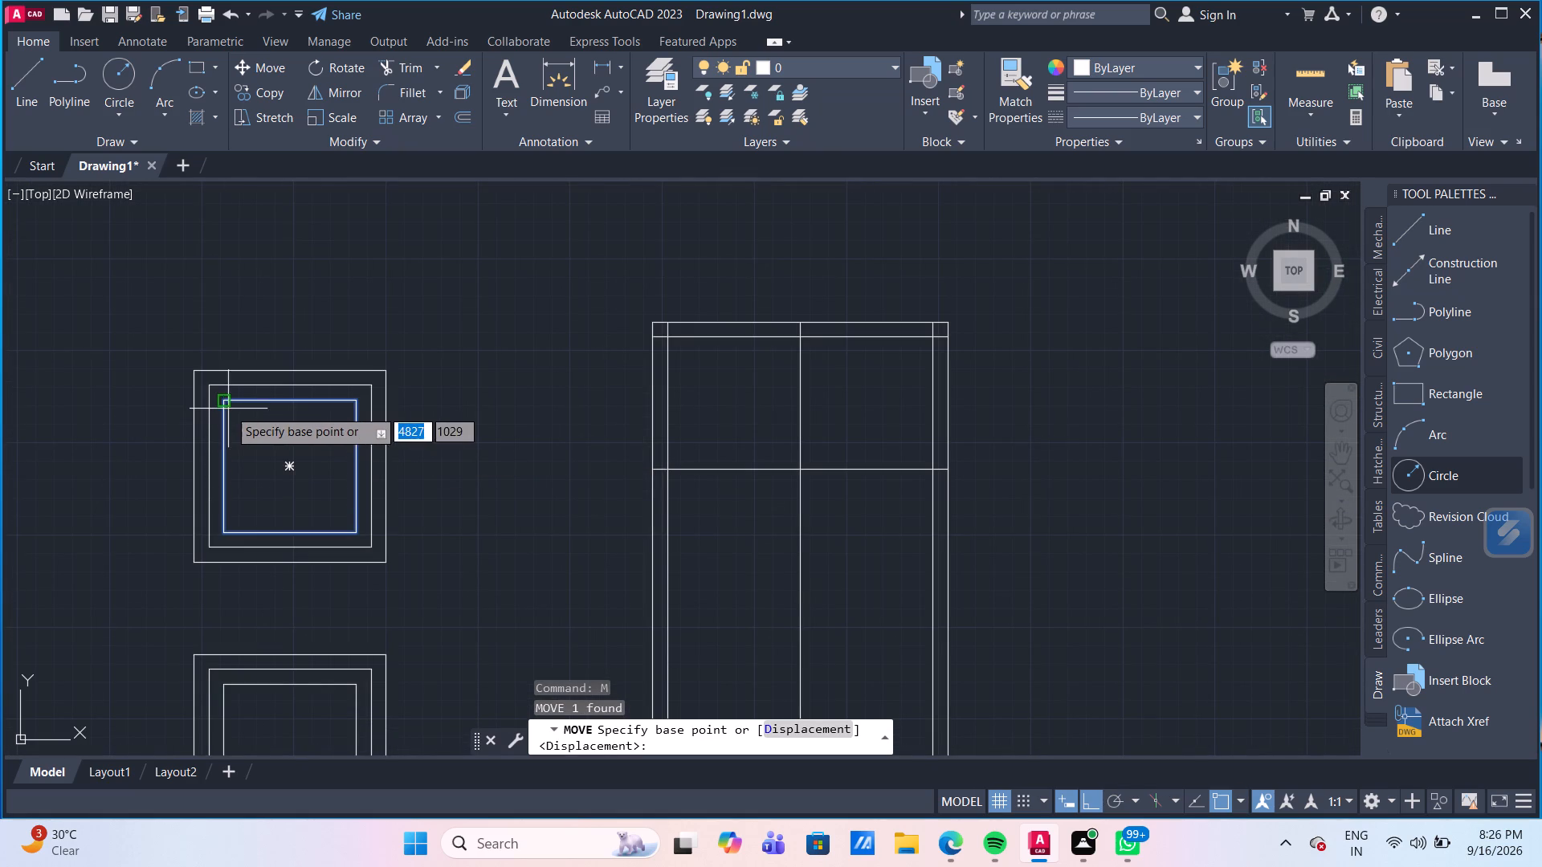
left_click(222, 402)
scroll(650, 369, "up", 1)
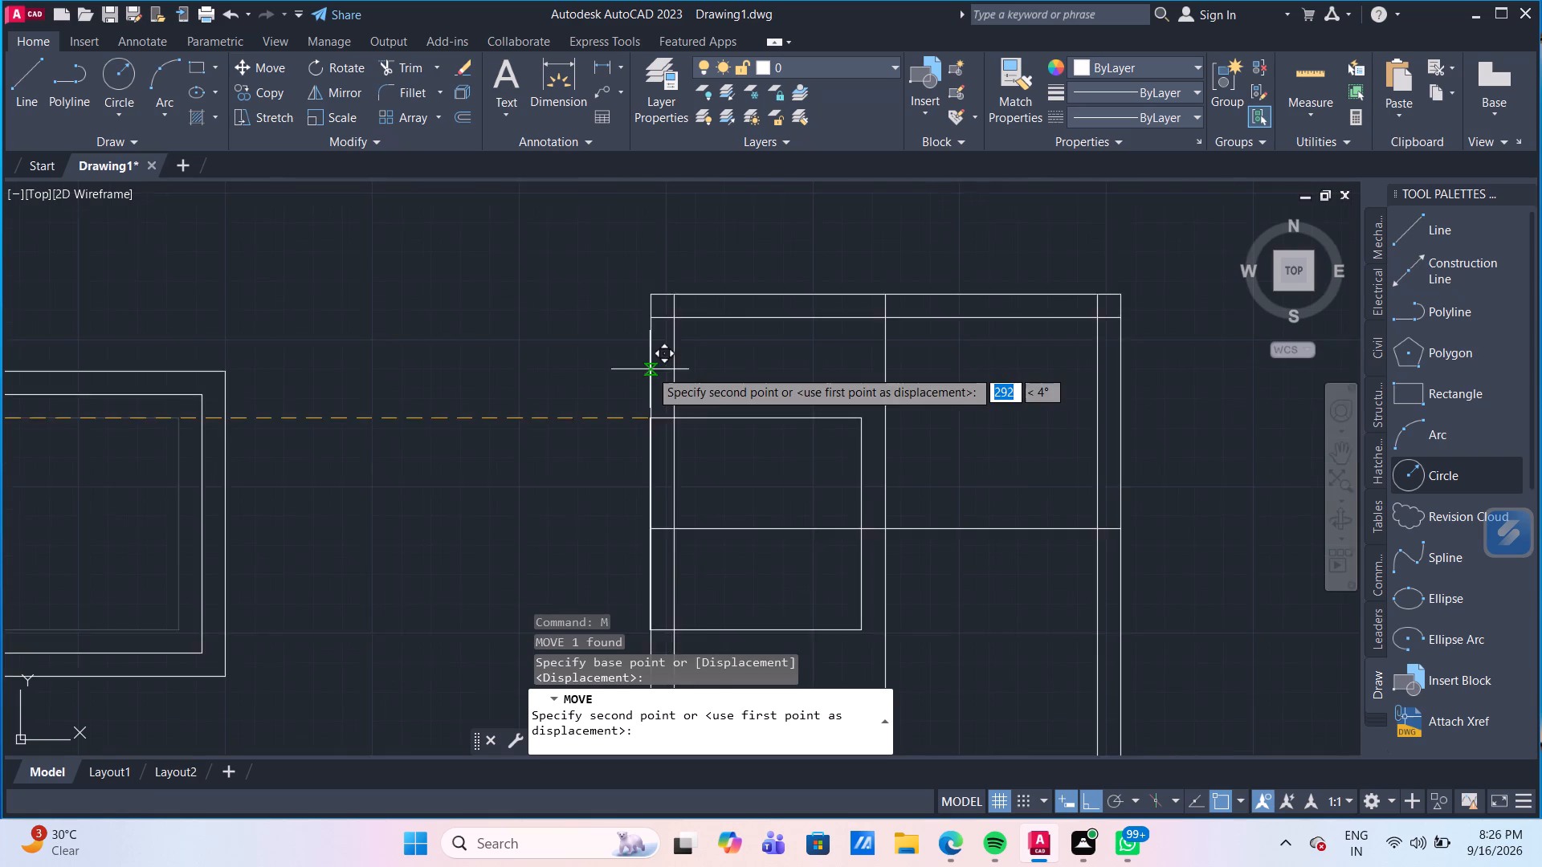
scroll(650, 369, "up", 1)
left_click(690, 287)
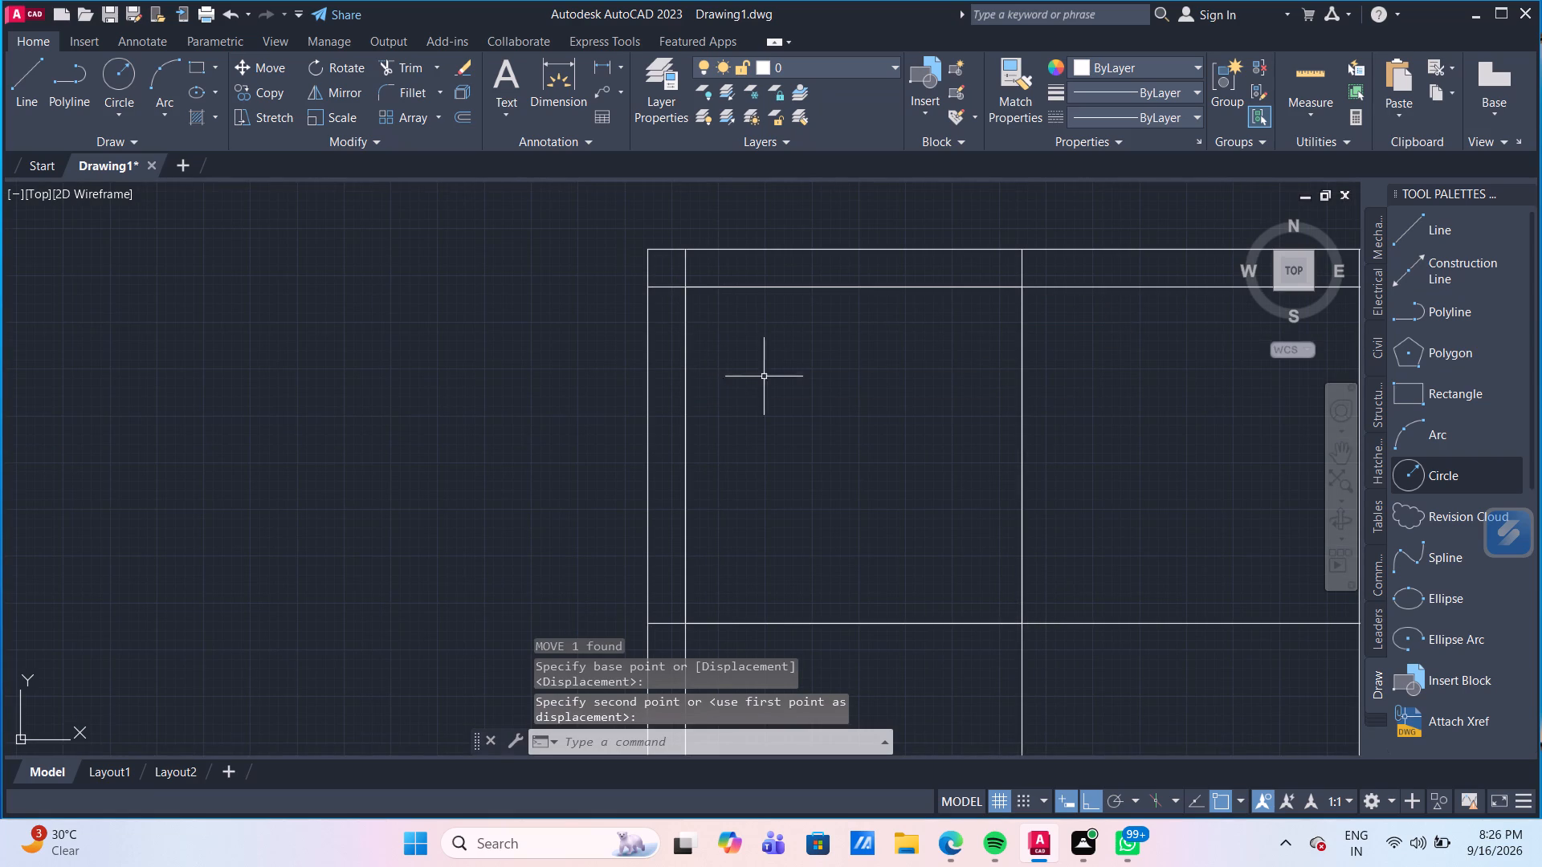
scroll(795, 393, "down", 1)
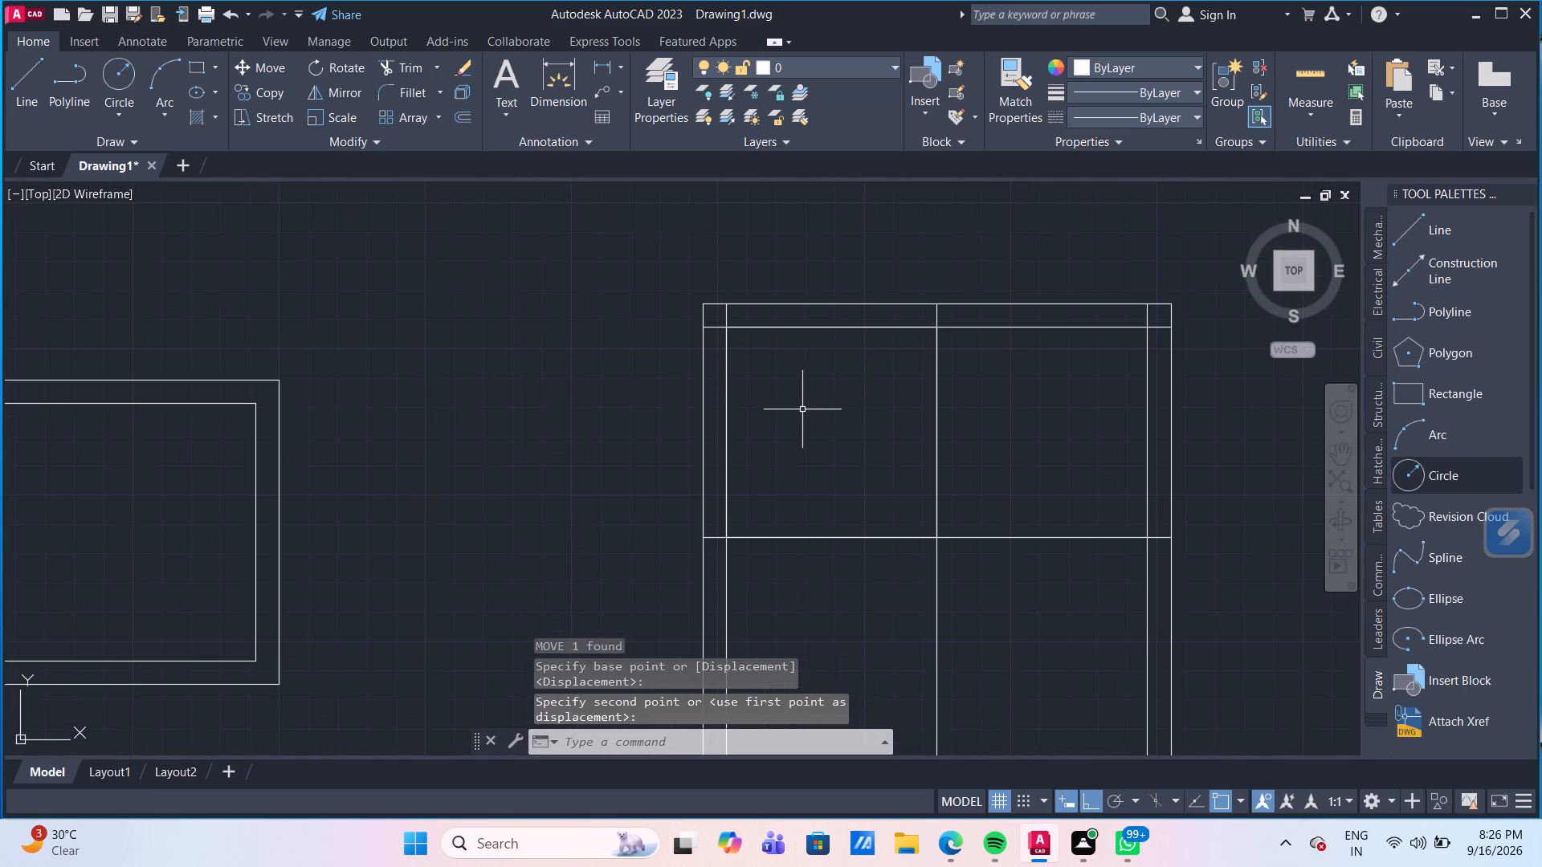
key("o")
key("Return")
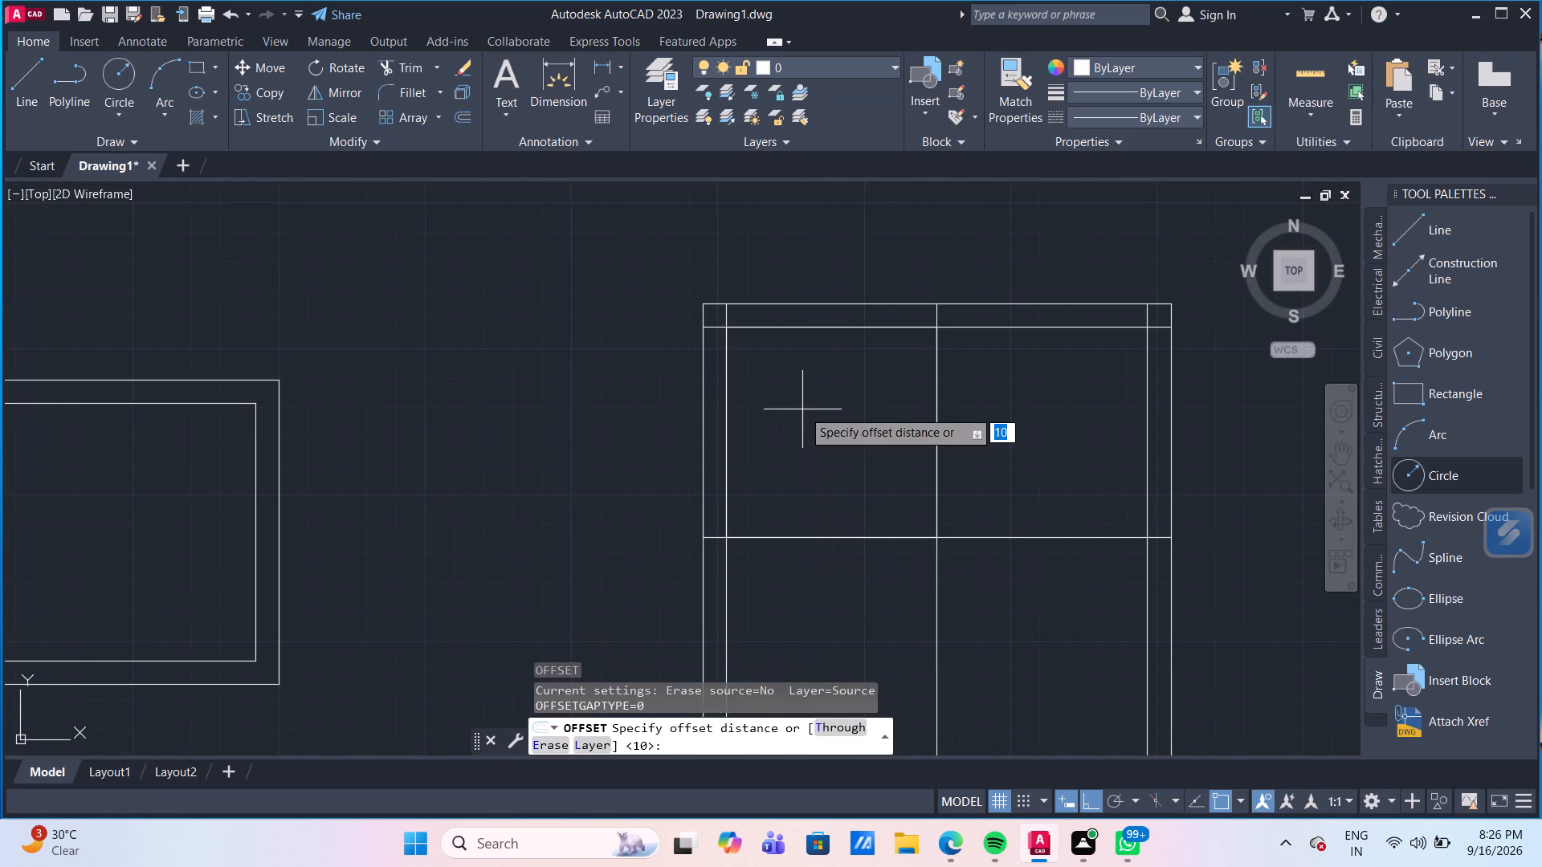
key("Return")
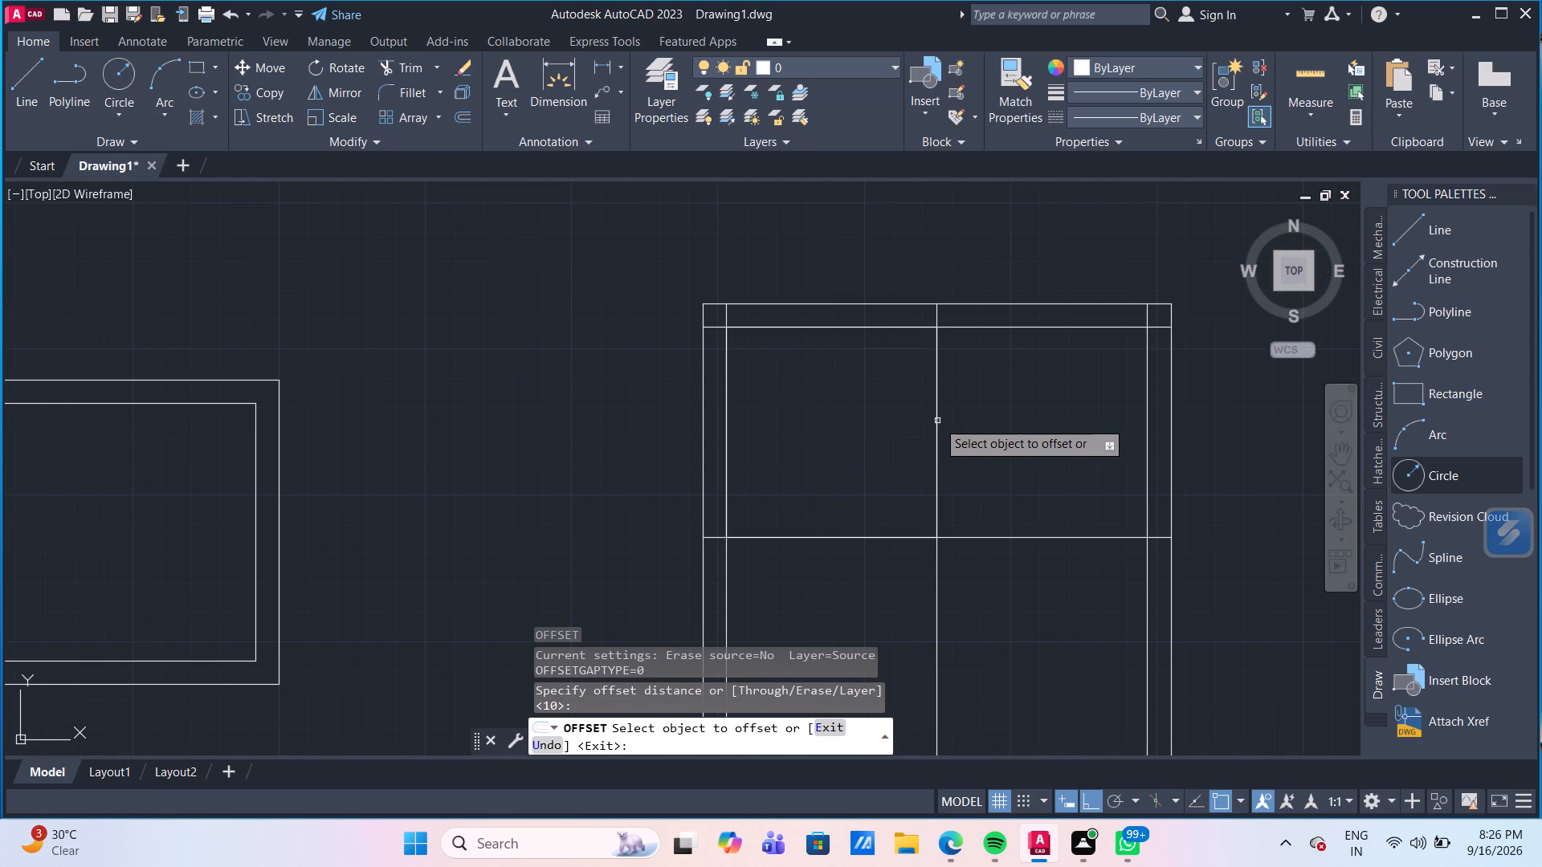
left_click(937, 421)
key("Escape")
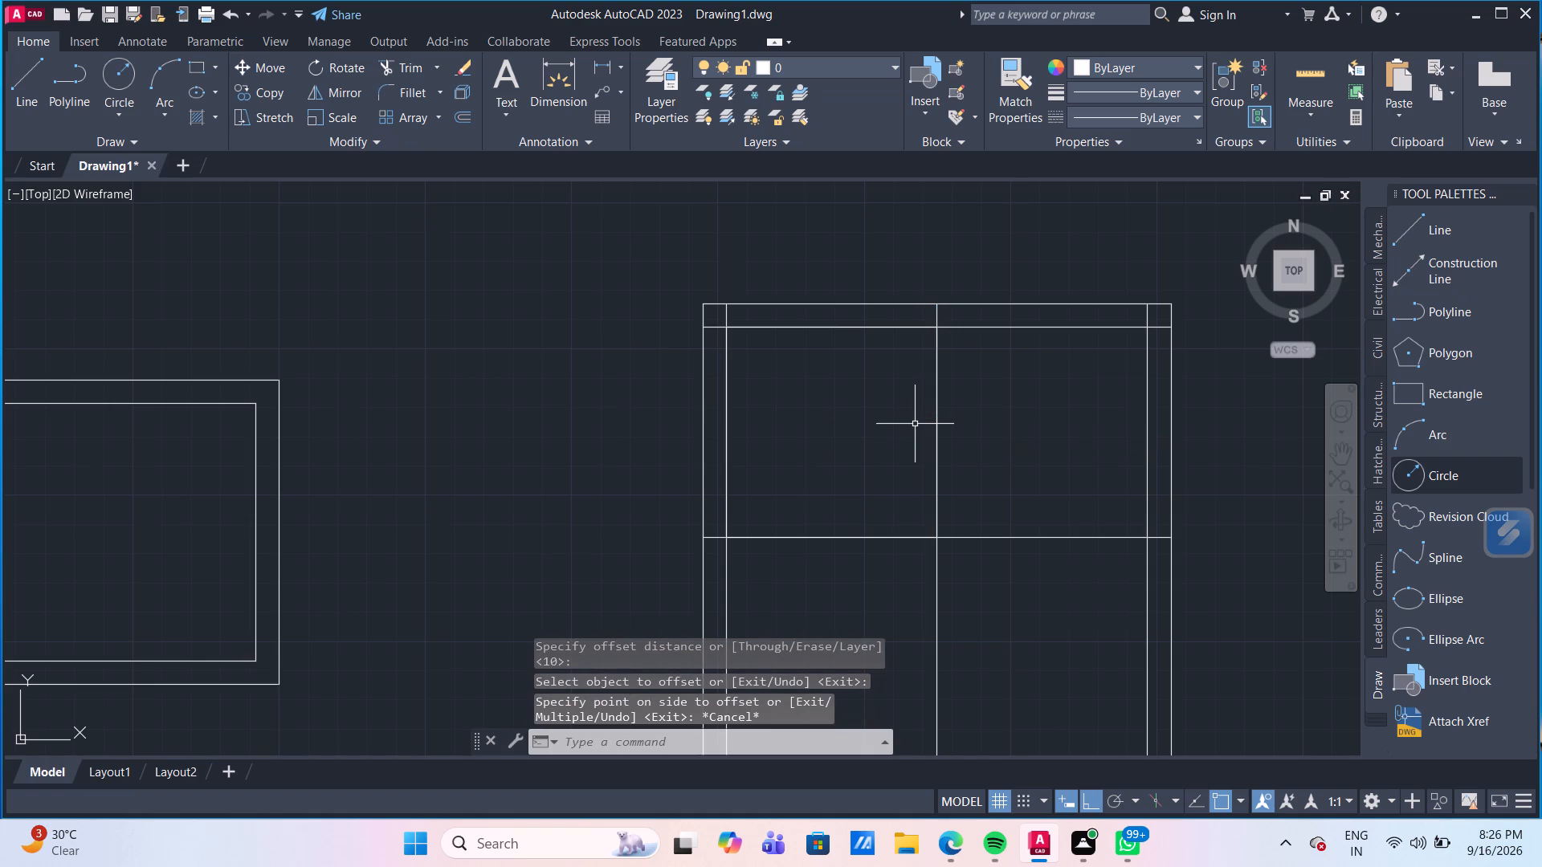
Undo the move that placed the square panel's innermost rectangle in the new window's upper-left pane.
key("ctrl+z")
key("ctrl+z")
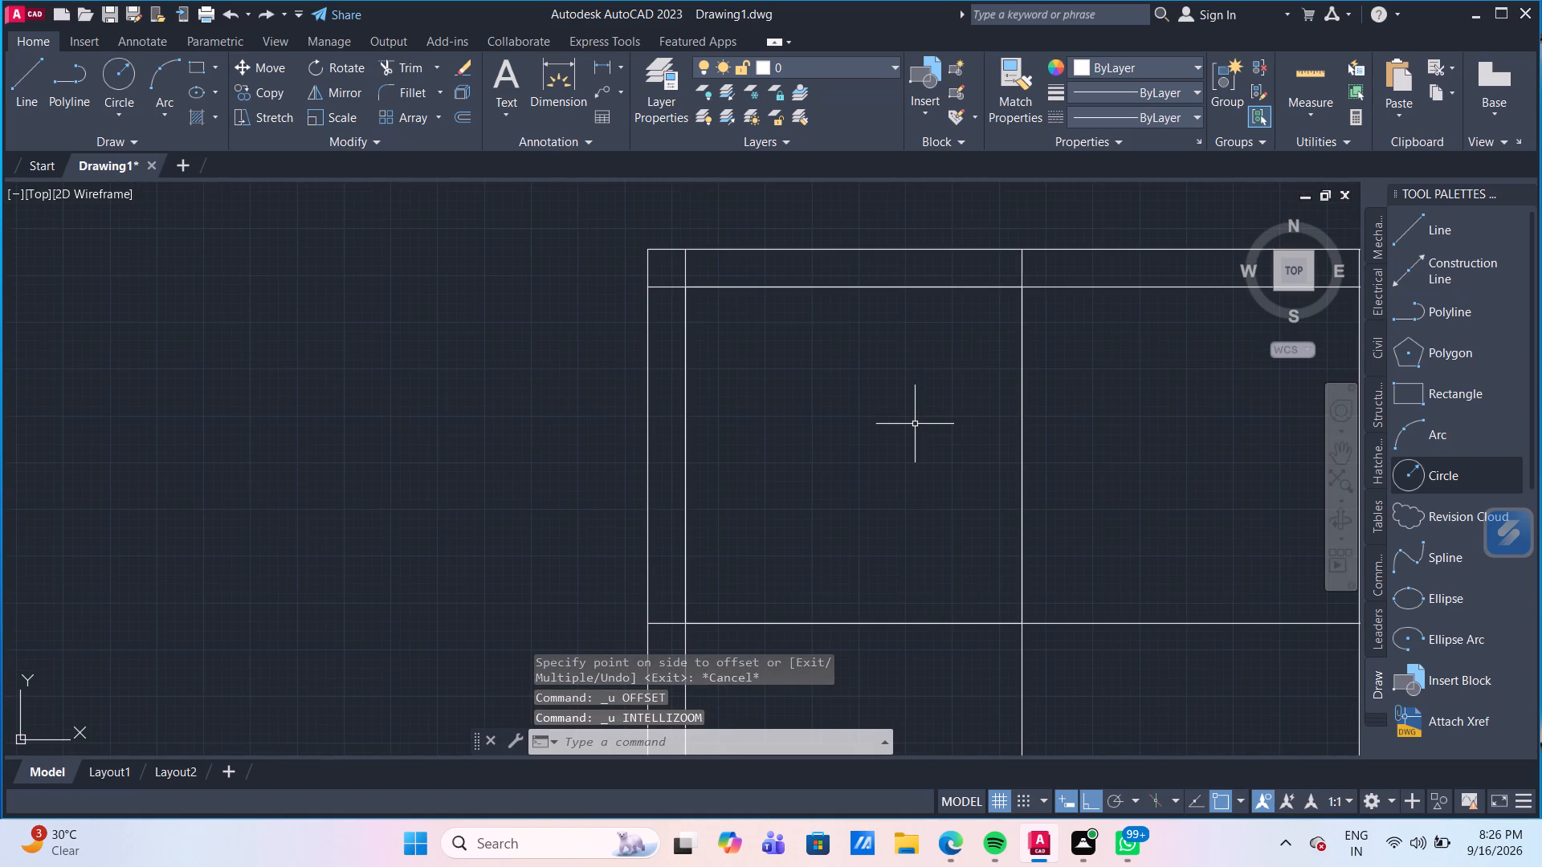
scroll(914, 424, "down", 2)
key("ctrl+z")
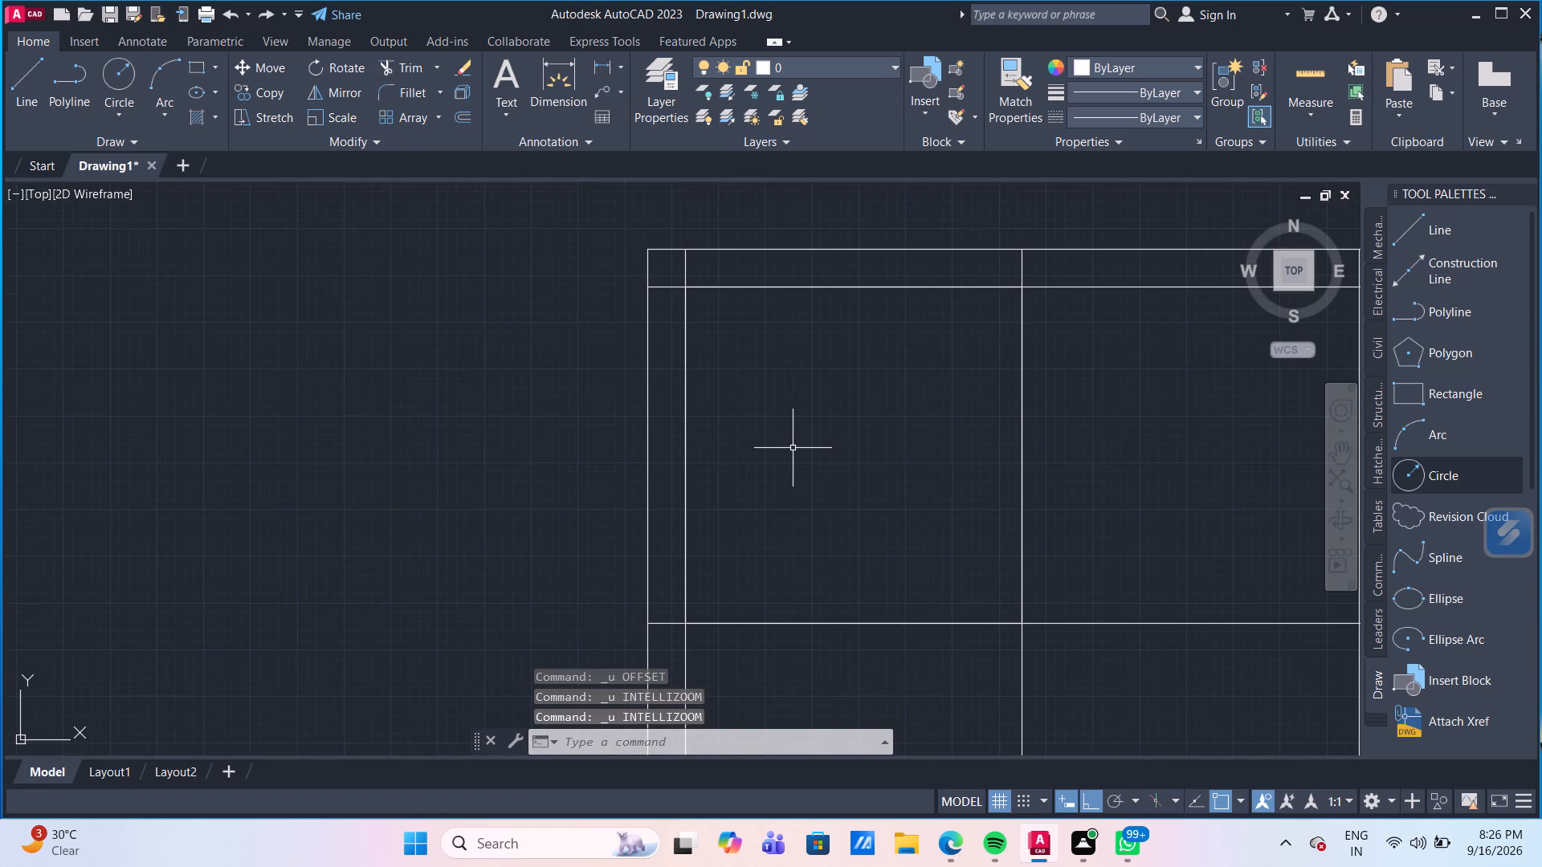
scroll(795, 450, "down", 2)
key("ctrl+z")
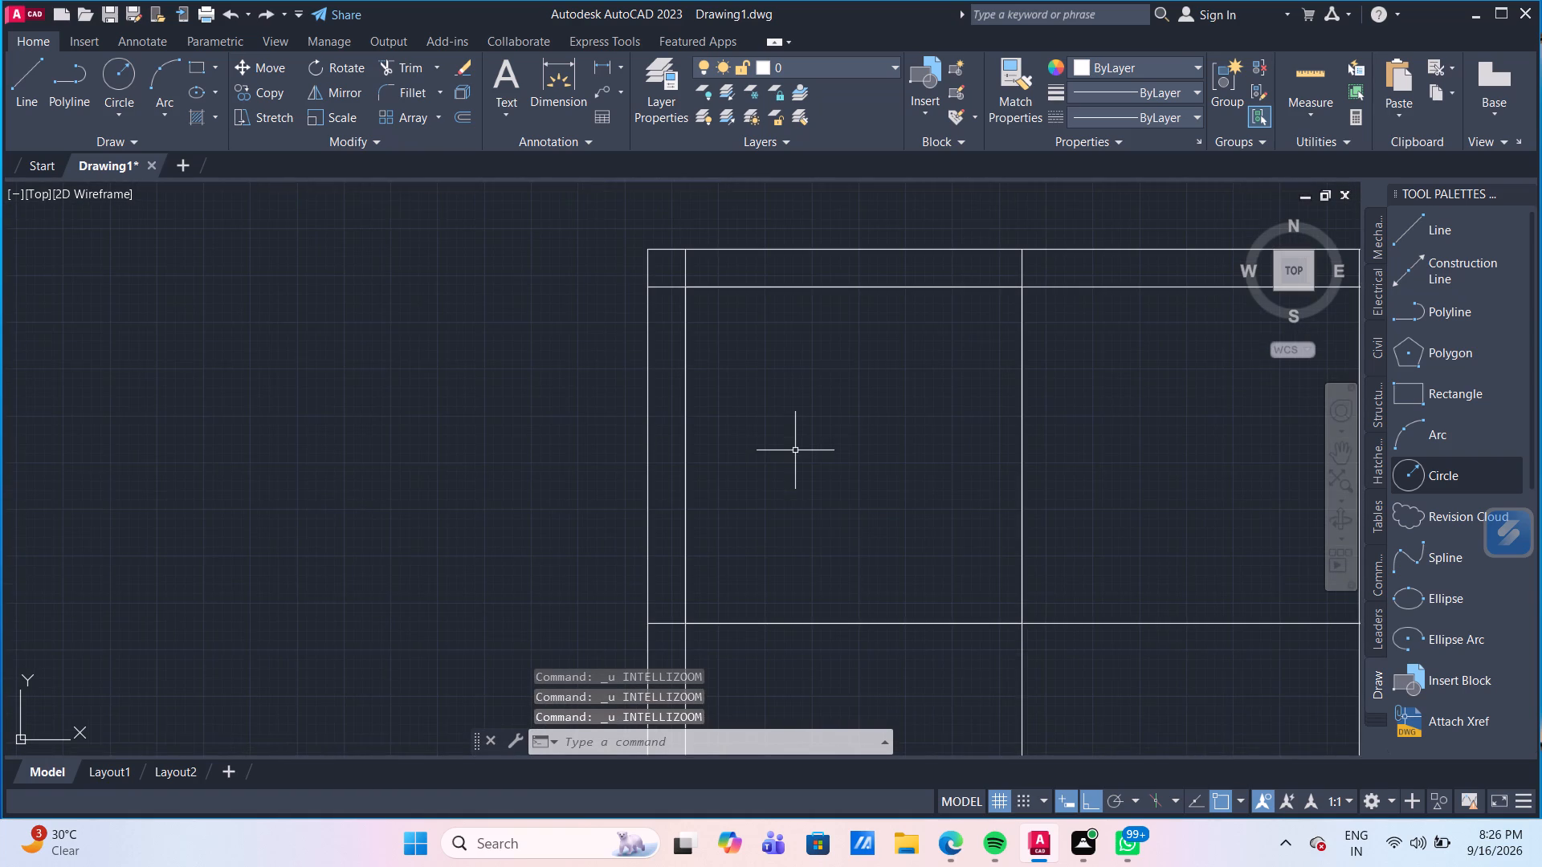
scroll(795, 450, "down", 2)
key("z")
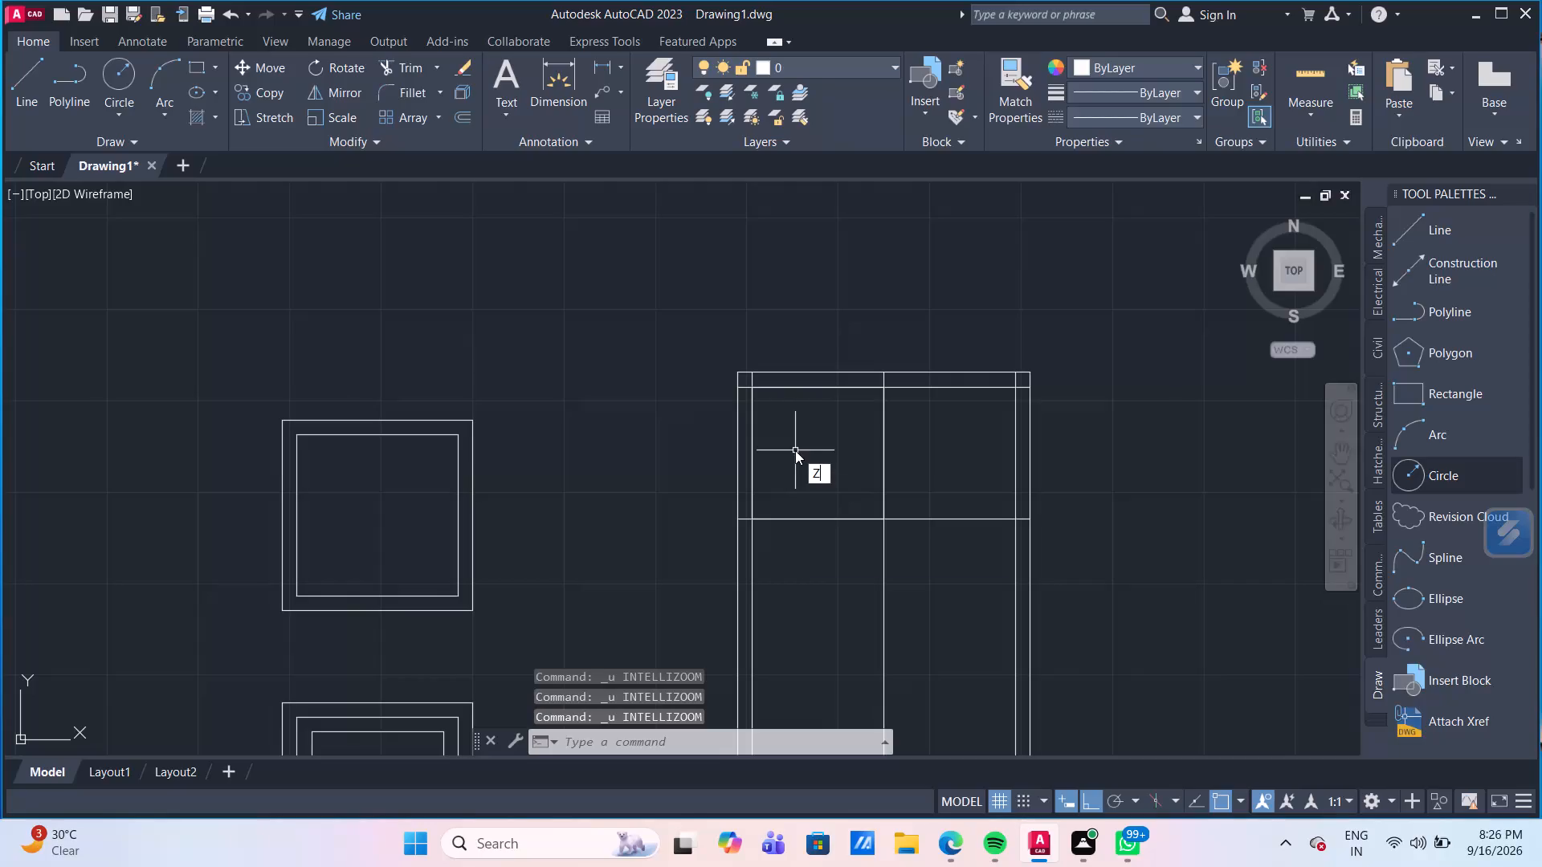
key("Escape")
key("ctrl+z")
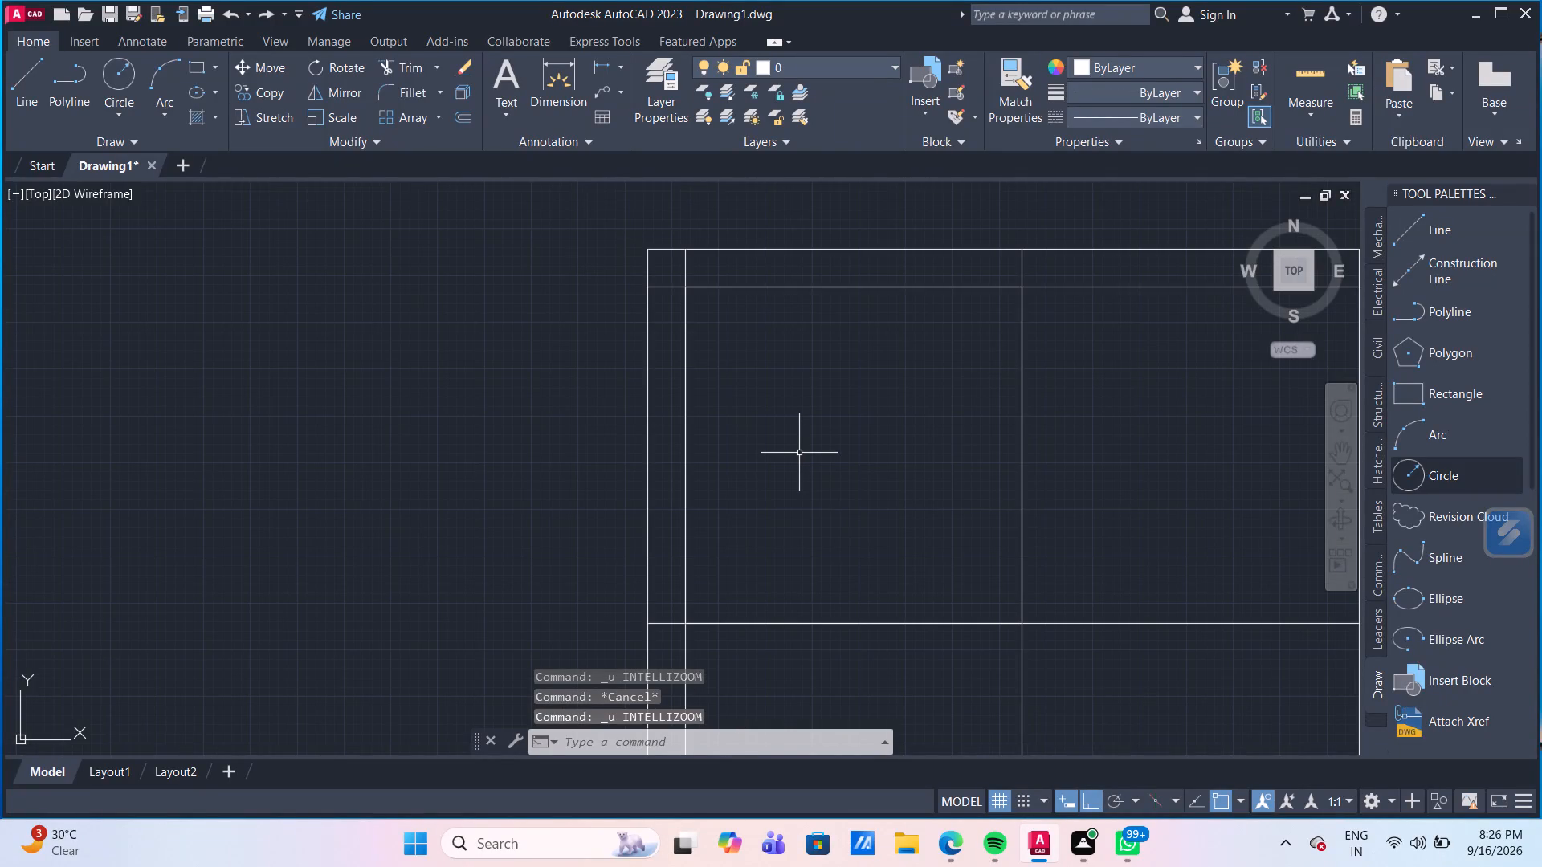
key("ctrl+z")
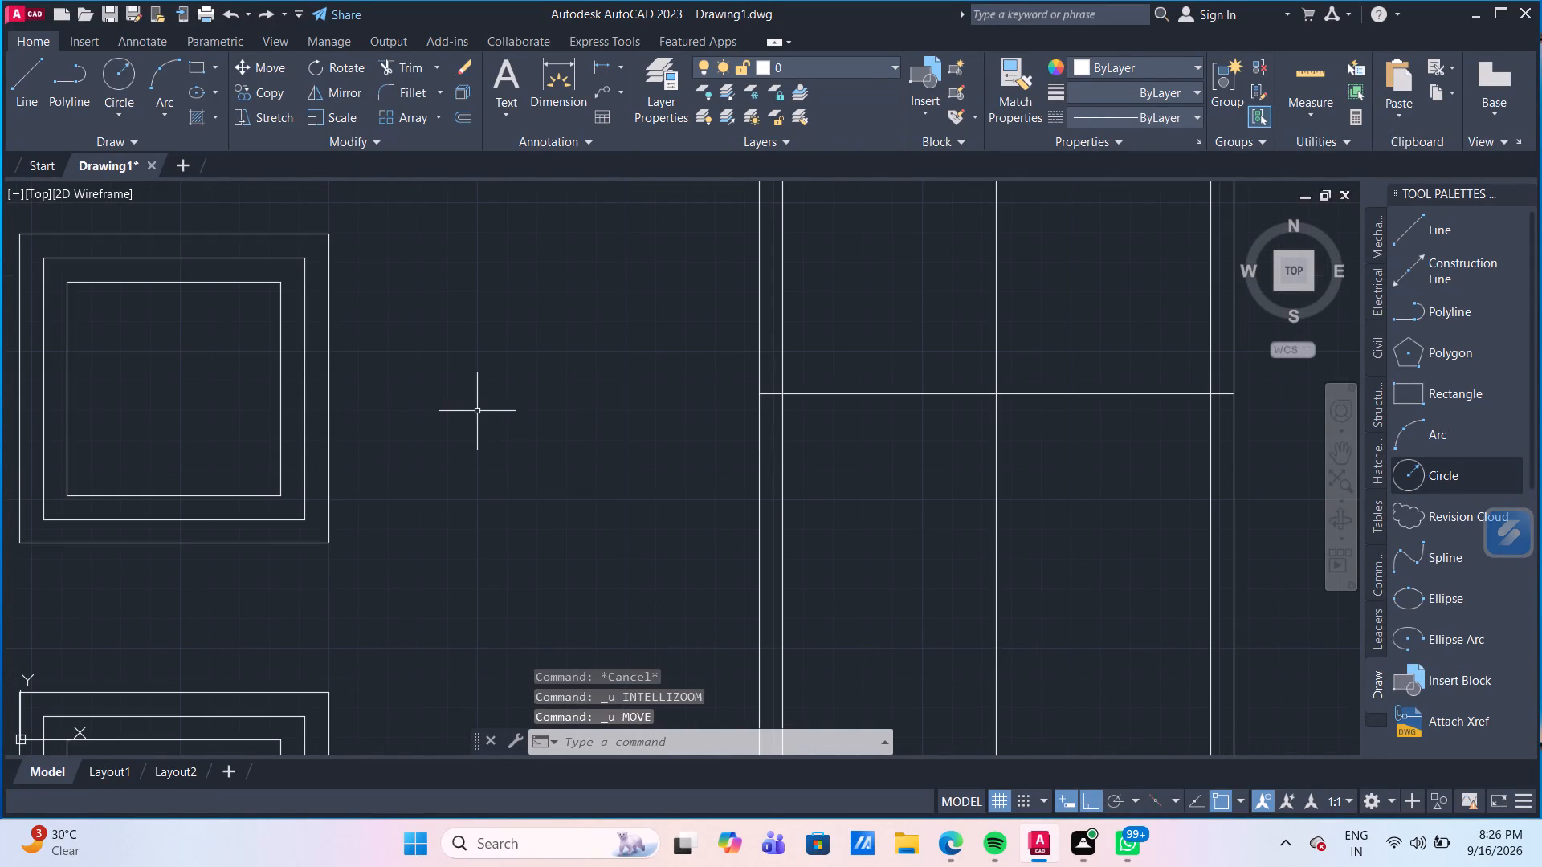
Offset the square panel's innermost rectangle inward by 10 twice to add two smaller nested squares.
key("o")
key("Return")
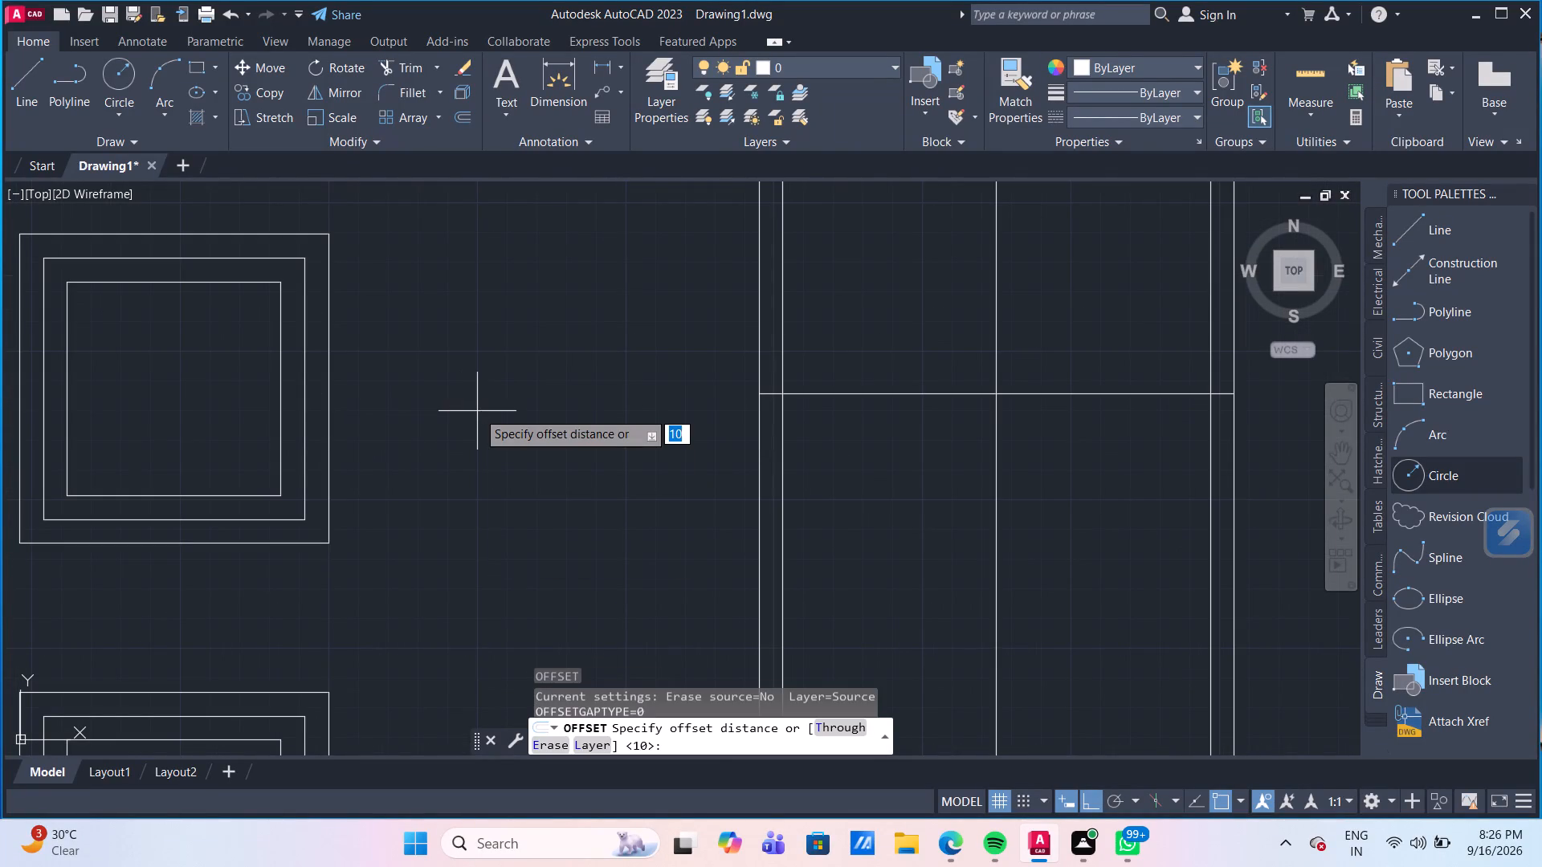
key("Return")
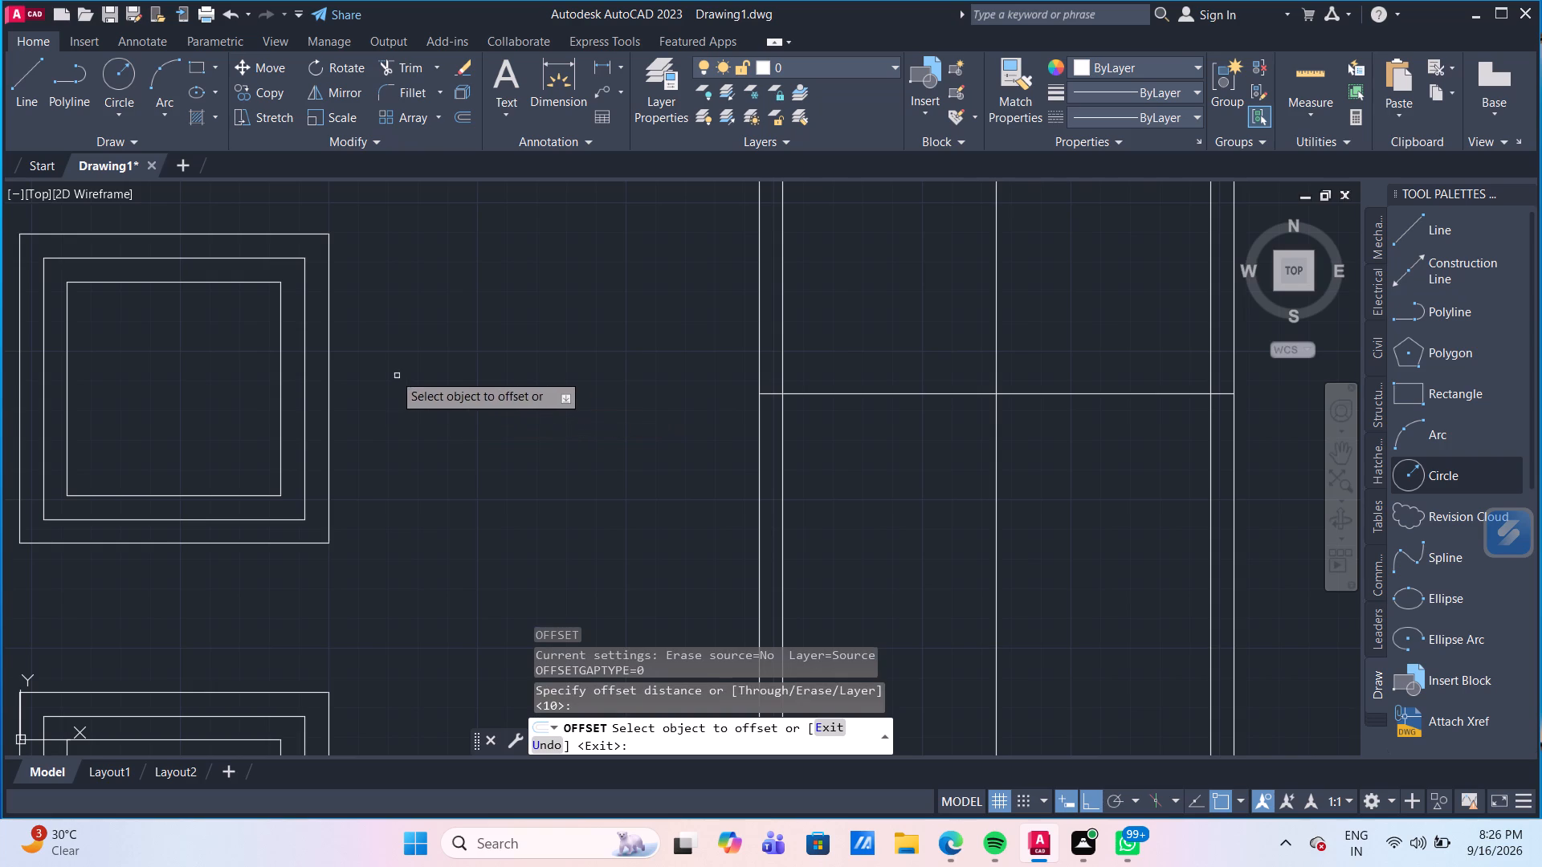
left_click(259, 283)
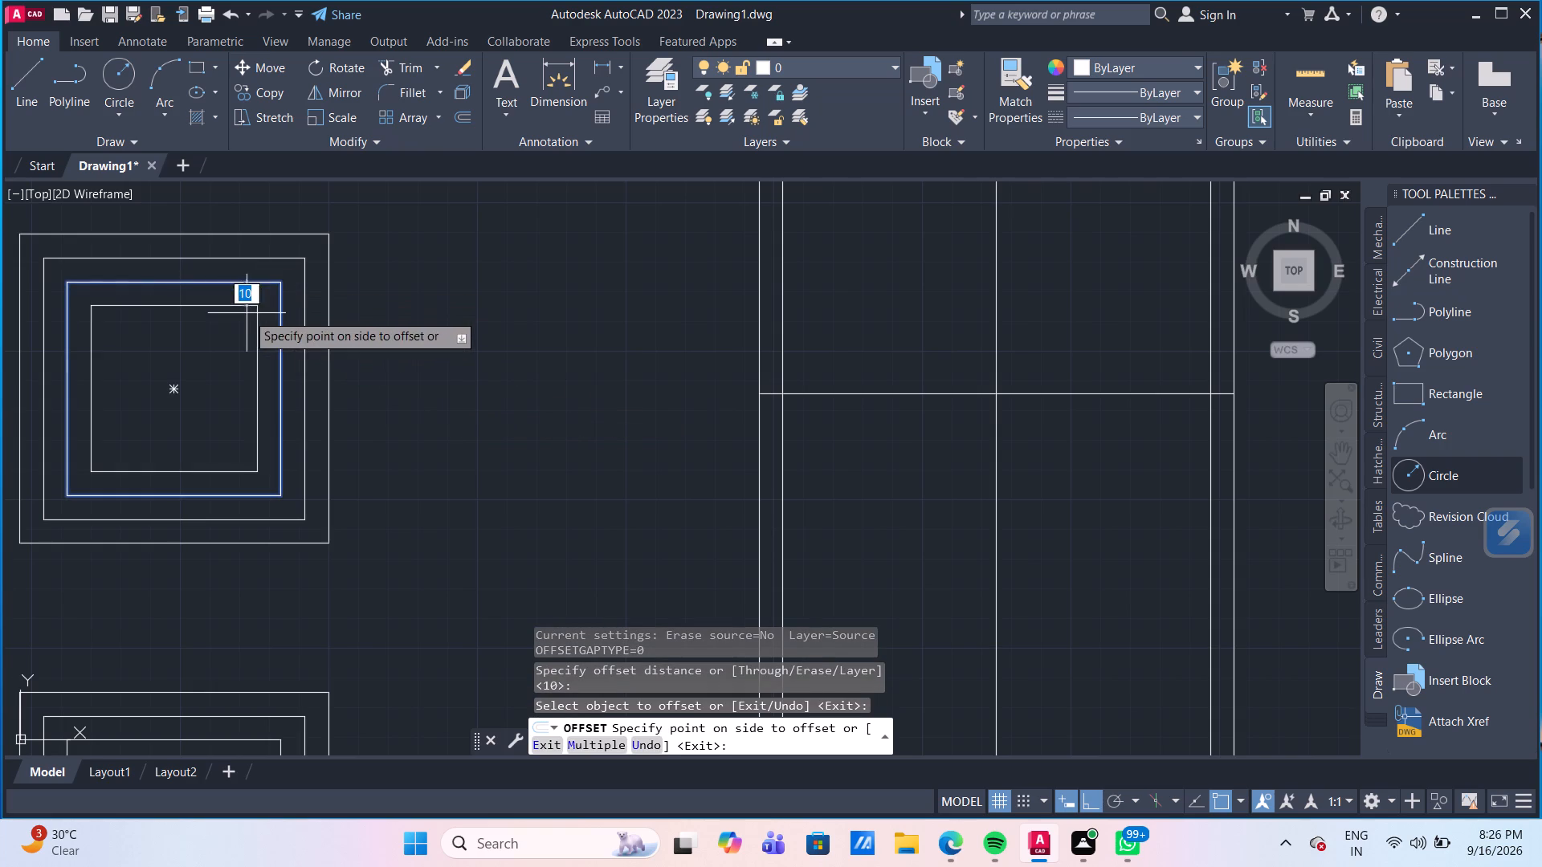
left_click(247, 313)
left_click(237, 307)
left_click(233, 320)
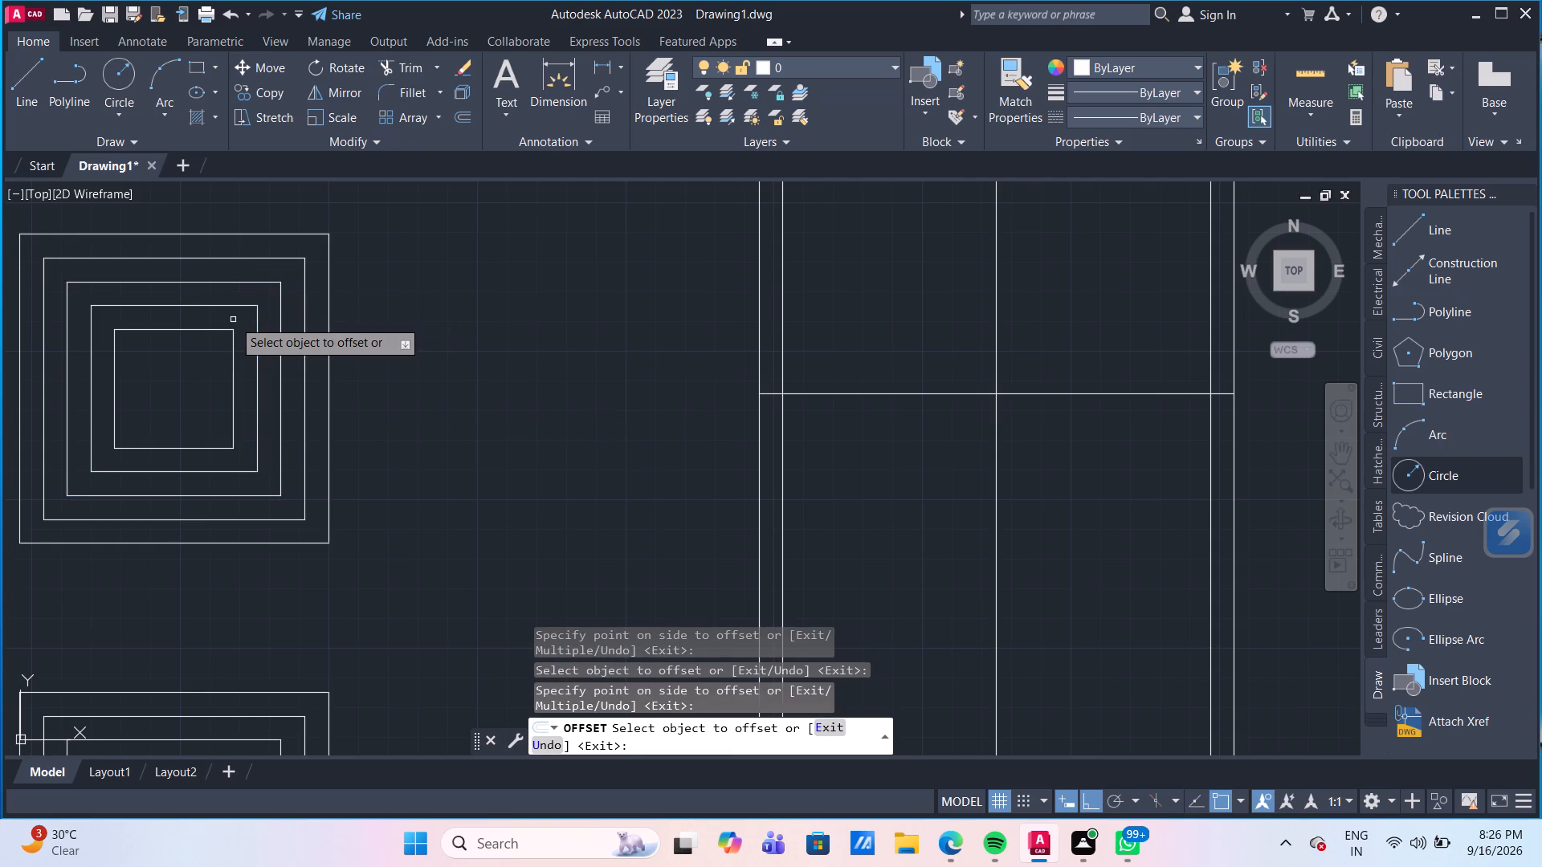
key("Escape")
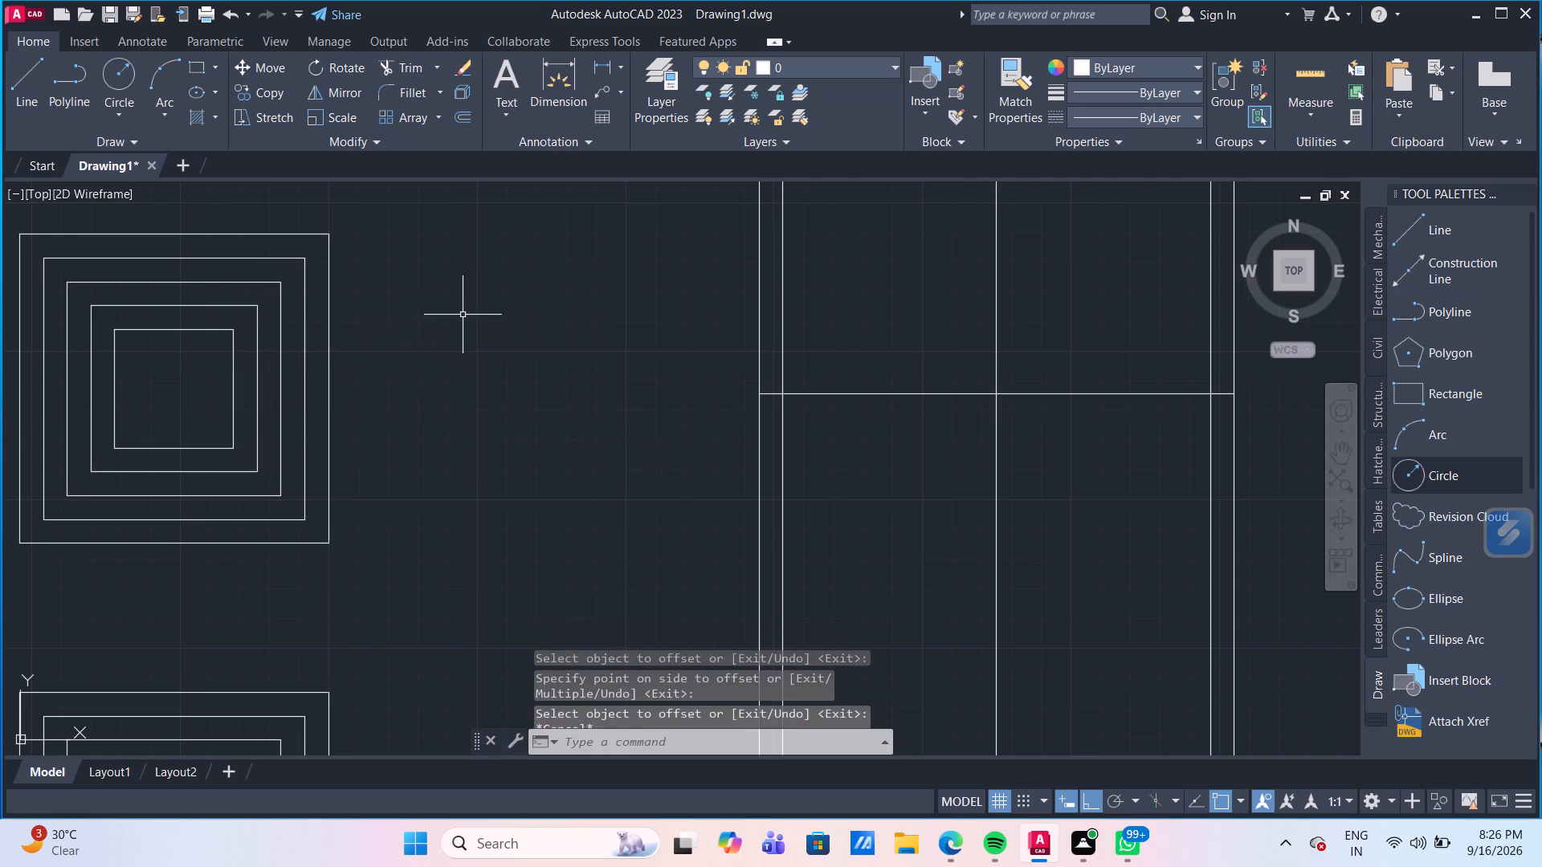
Move the square panel's three innermost rectangles by their outer top-left corner to the inner frame corner of the new window's upper-left pane.
left_click(290, 364)
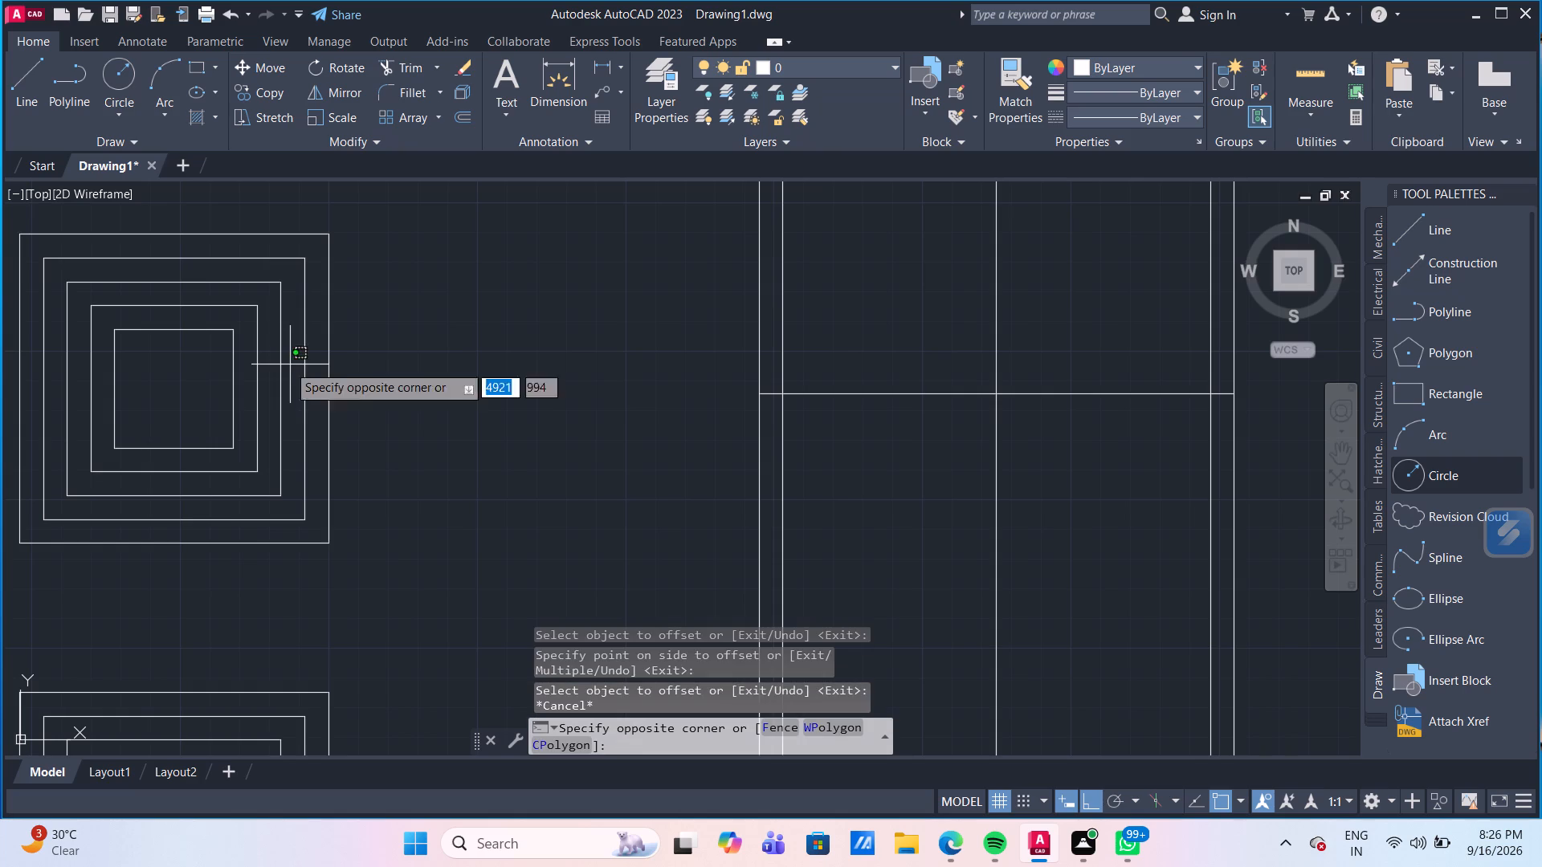
left_click(220, 380)
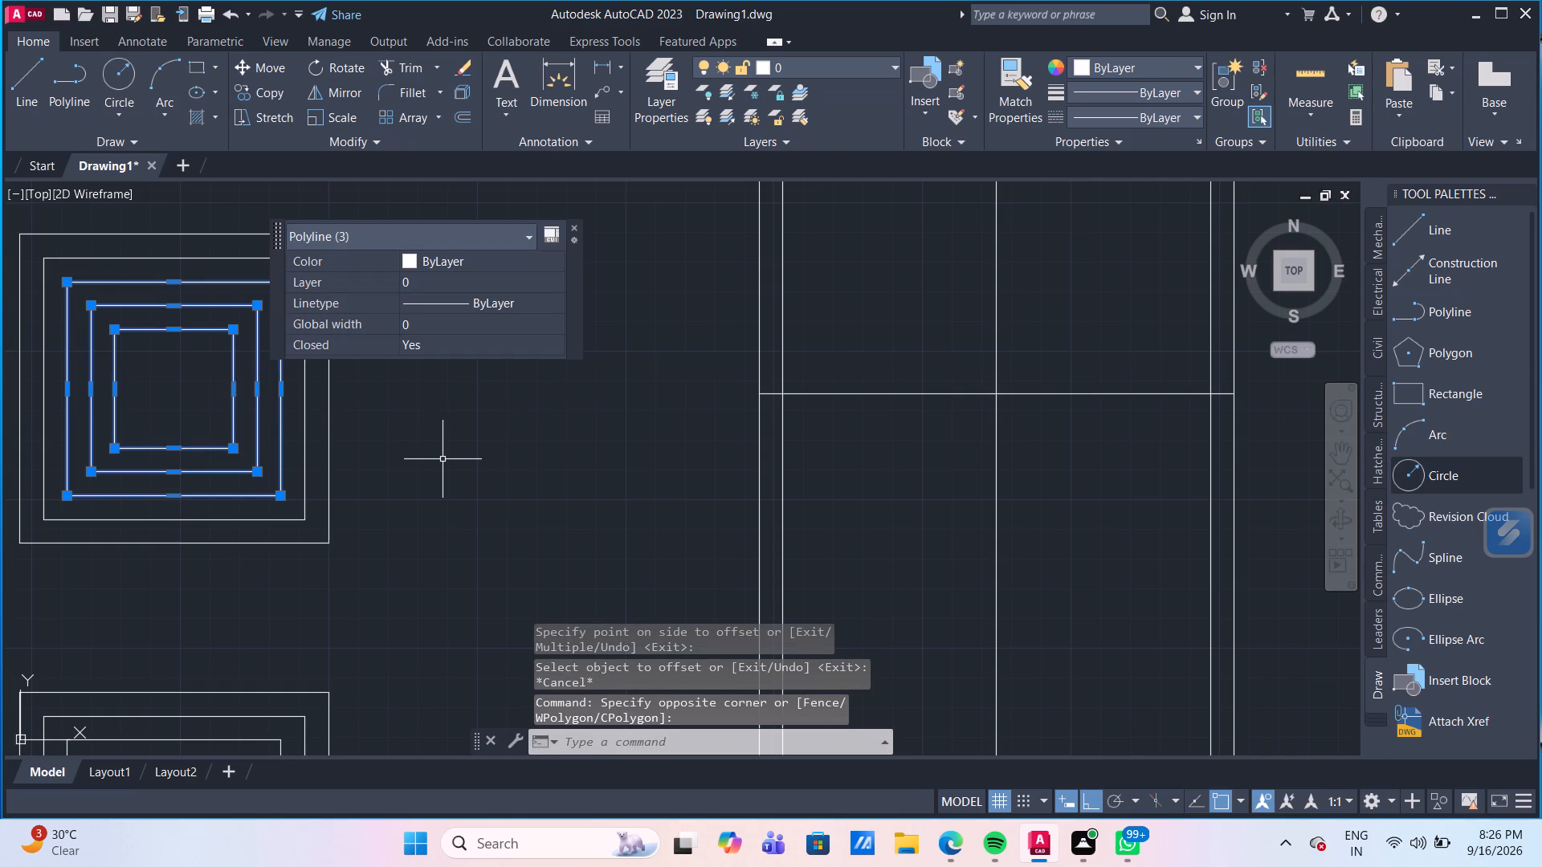
key("m")
key("Return")
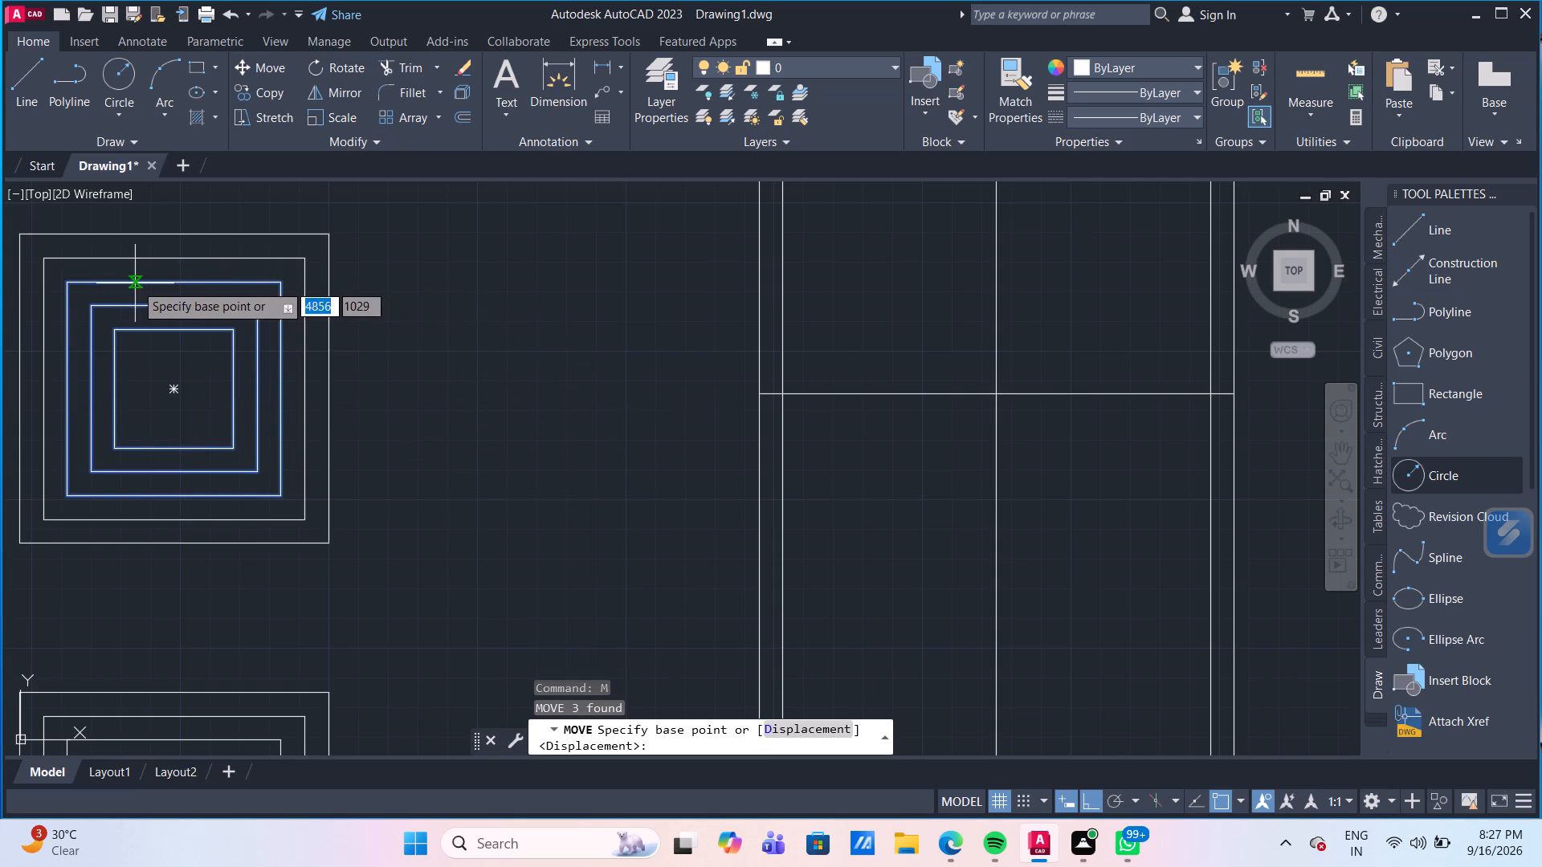
left_click_drag(65, 287, 74, 294)
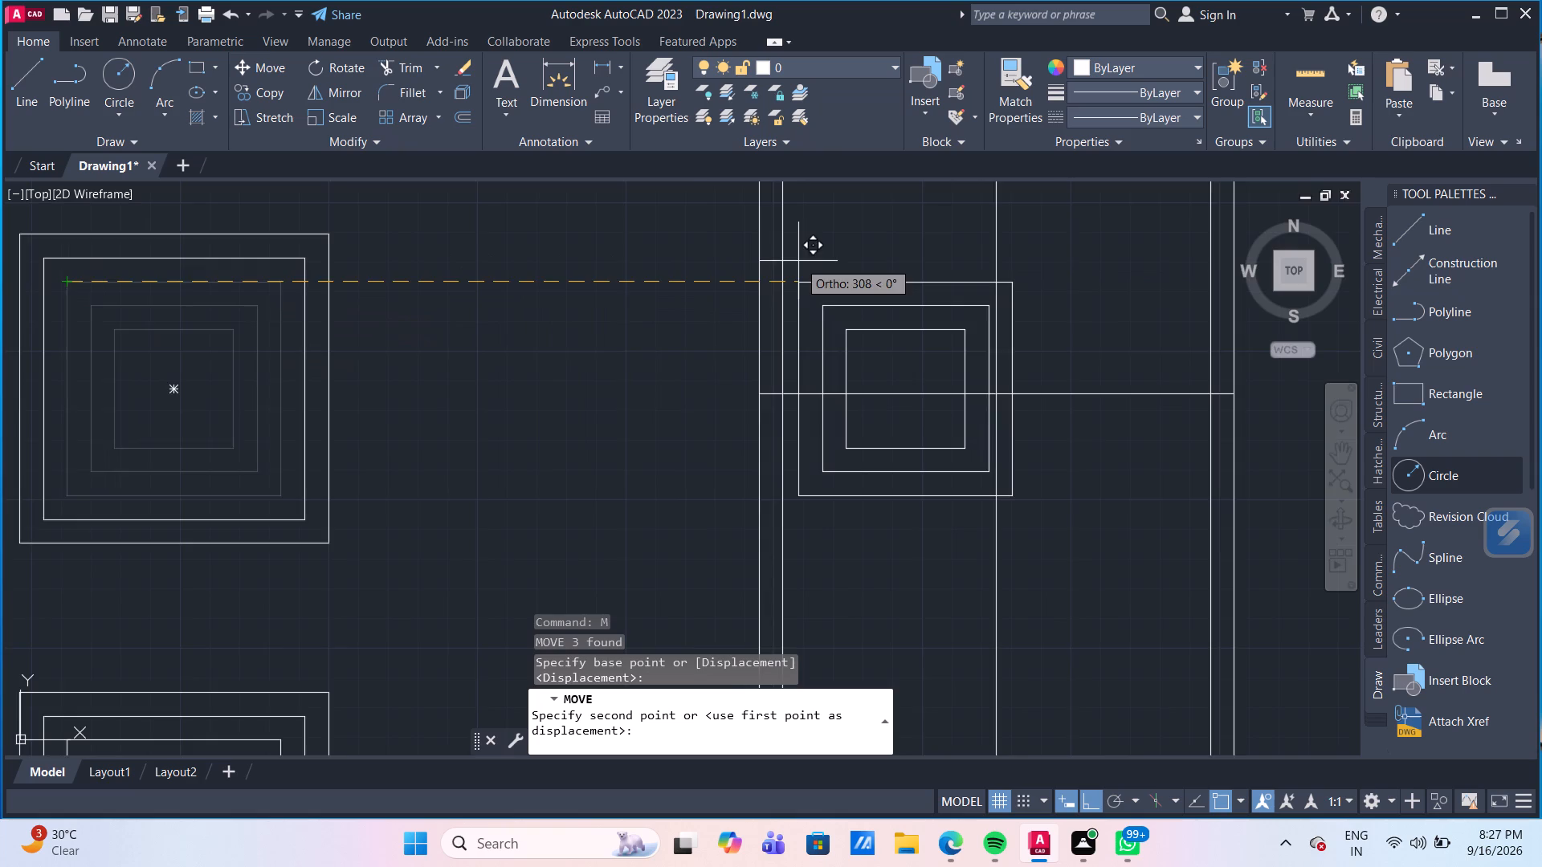
middle_click_drag(800, 260, 741, 385)
scroll(800, 260, "down", 1)
scroll(717, 329, "up", 2)
left_click(740, 342)
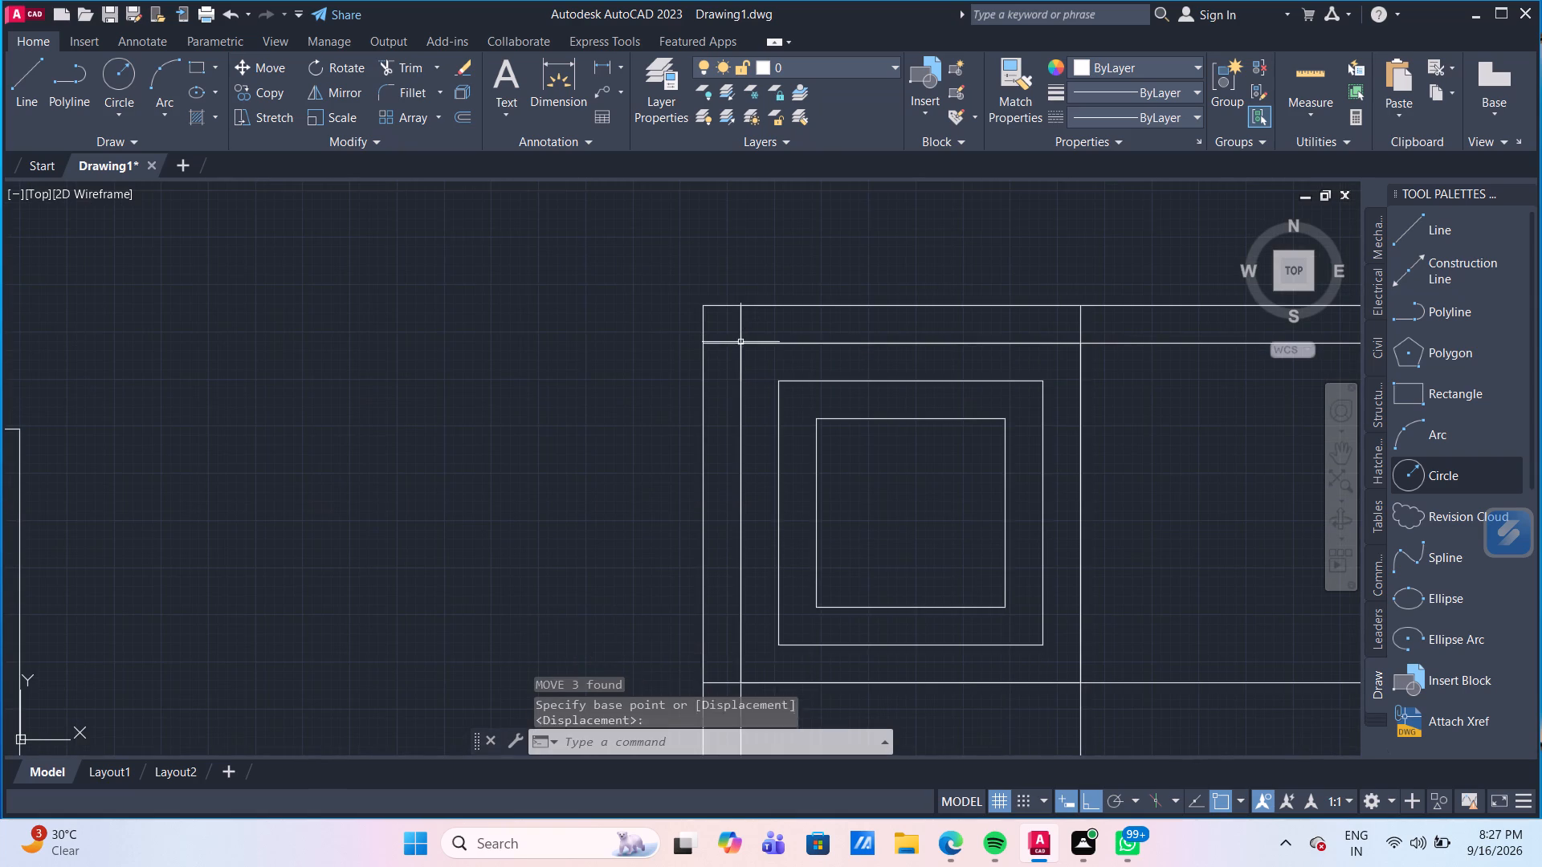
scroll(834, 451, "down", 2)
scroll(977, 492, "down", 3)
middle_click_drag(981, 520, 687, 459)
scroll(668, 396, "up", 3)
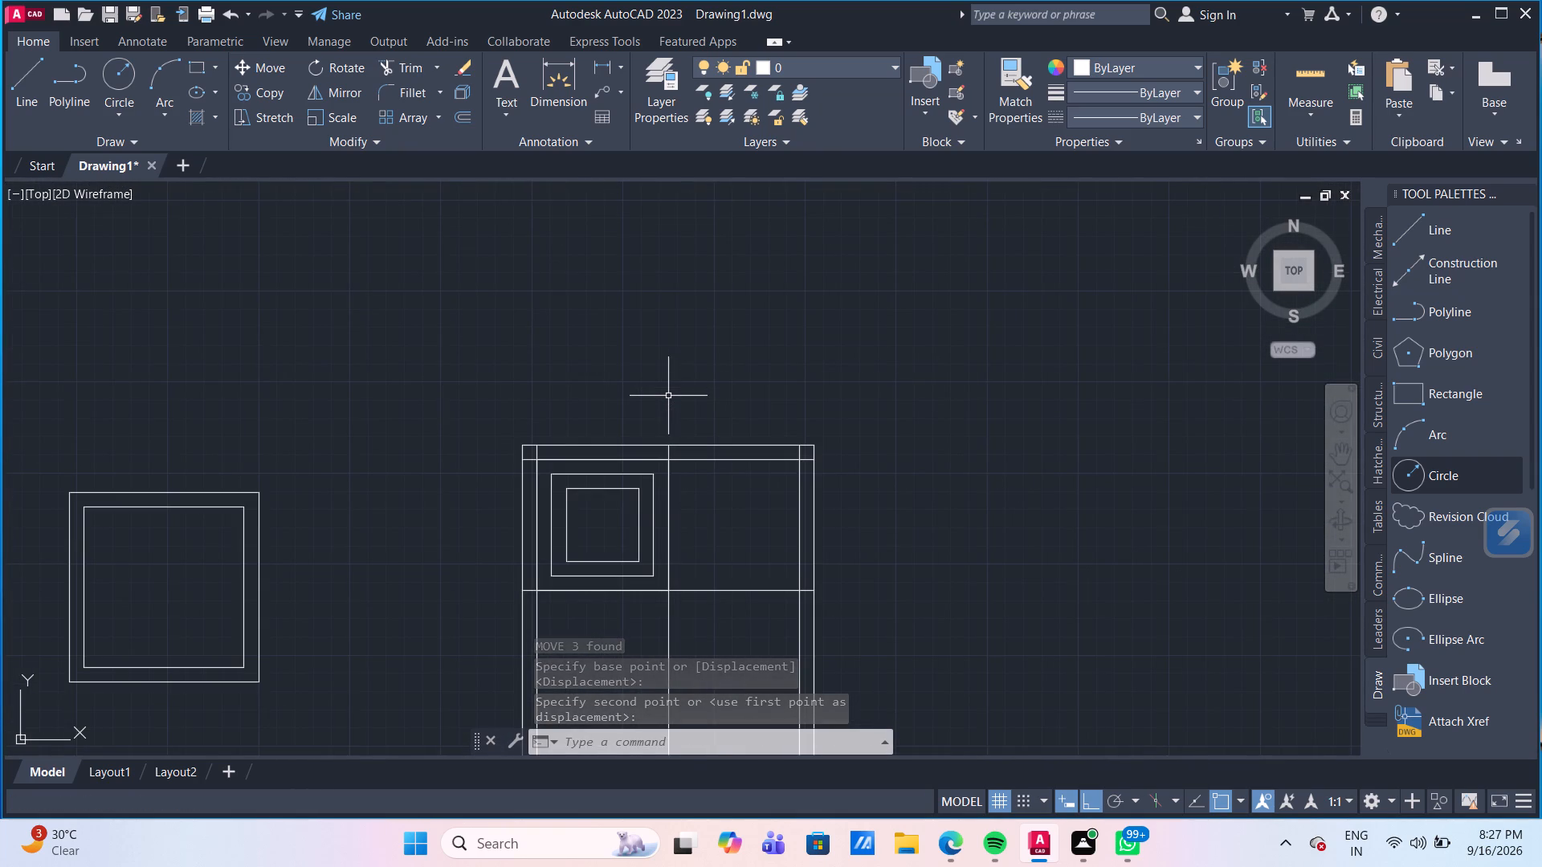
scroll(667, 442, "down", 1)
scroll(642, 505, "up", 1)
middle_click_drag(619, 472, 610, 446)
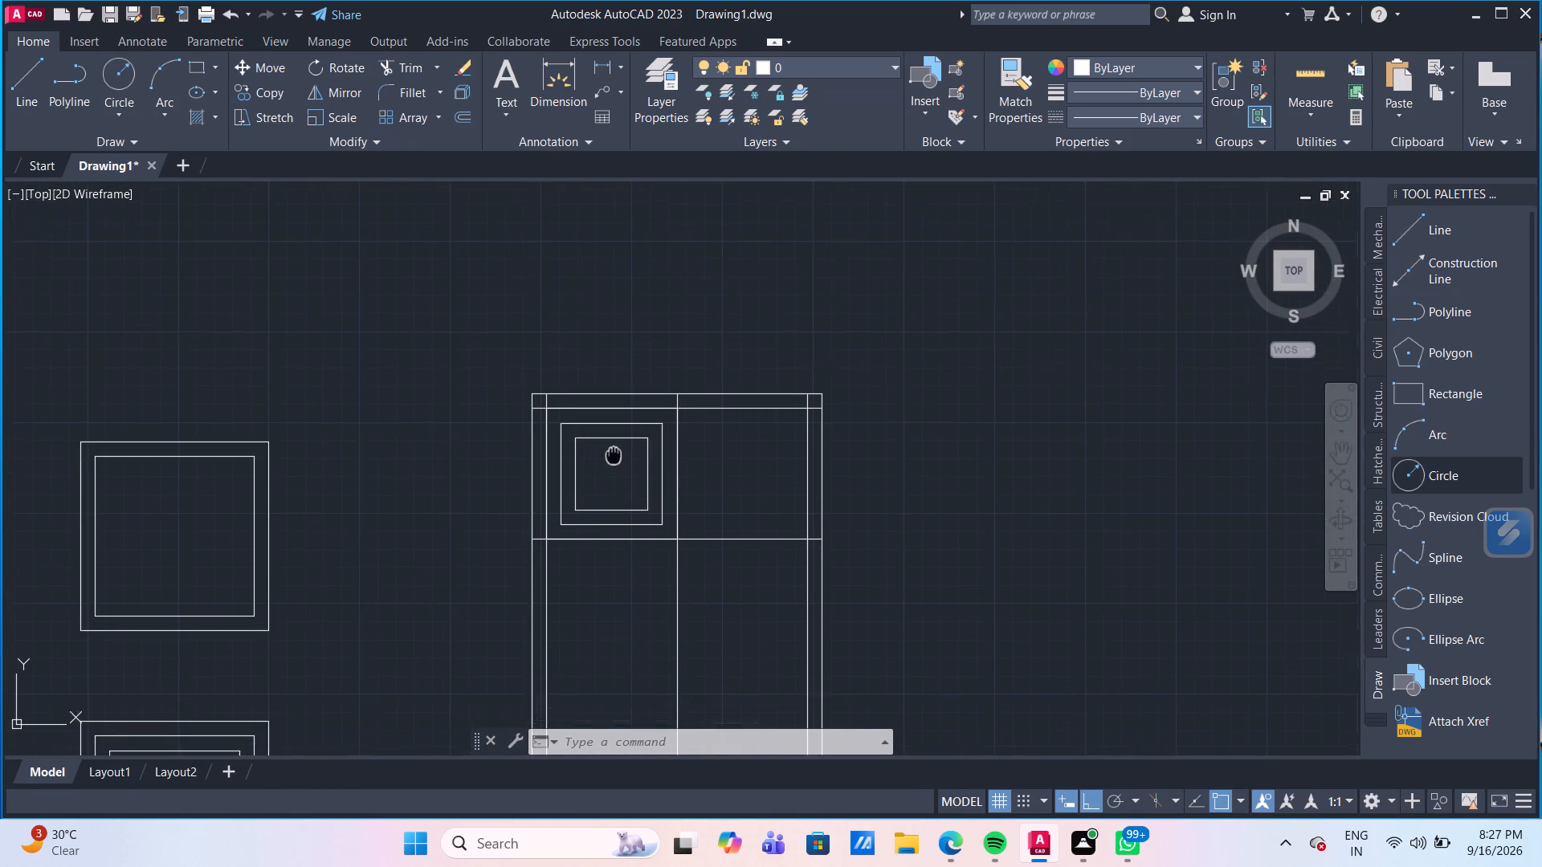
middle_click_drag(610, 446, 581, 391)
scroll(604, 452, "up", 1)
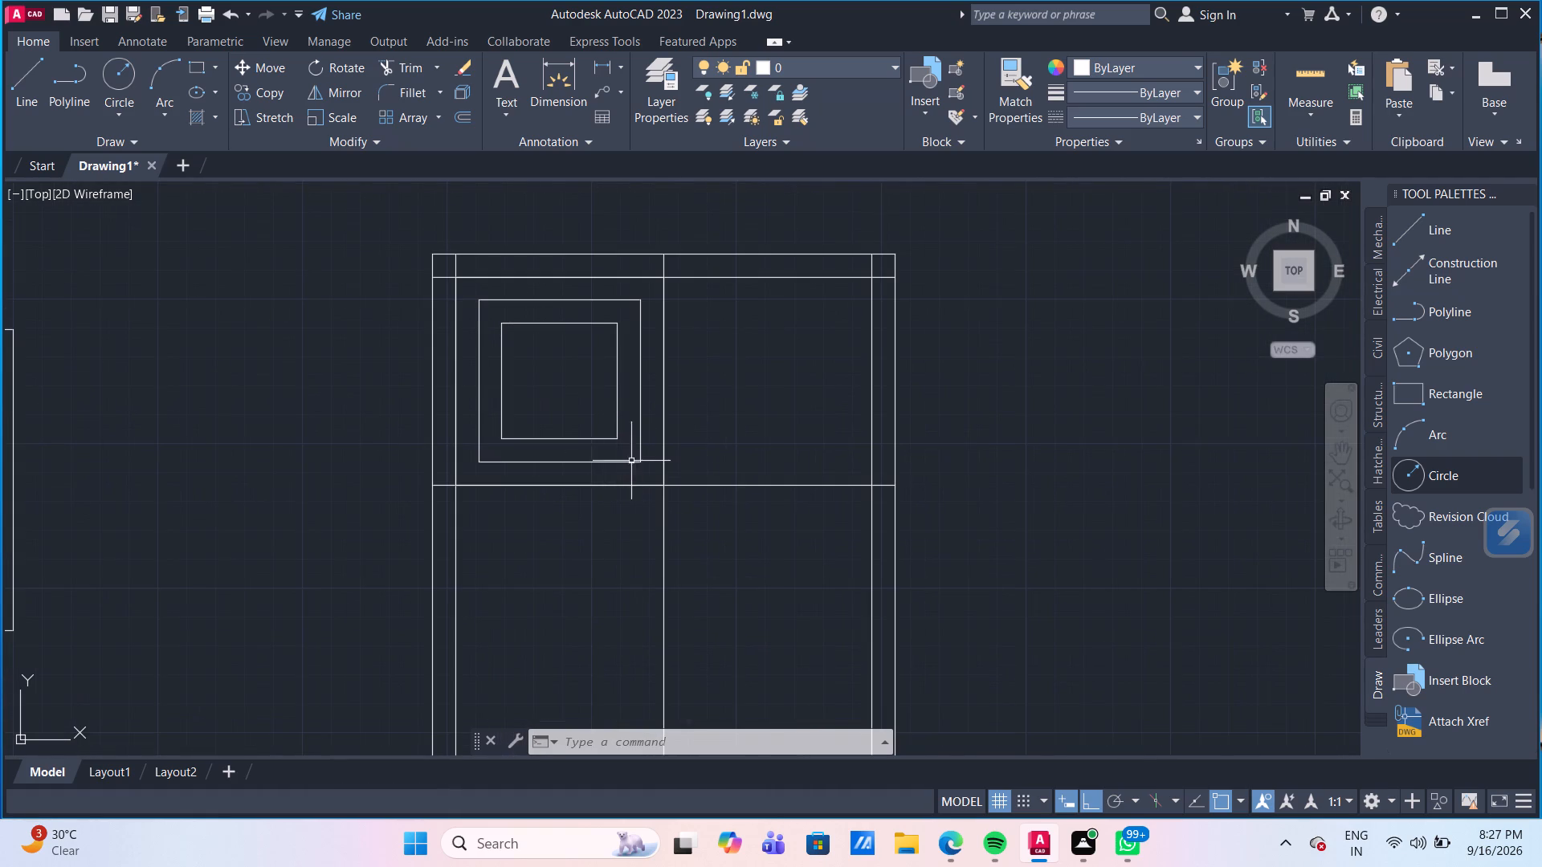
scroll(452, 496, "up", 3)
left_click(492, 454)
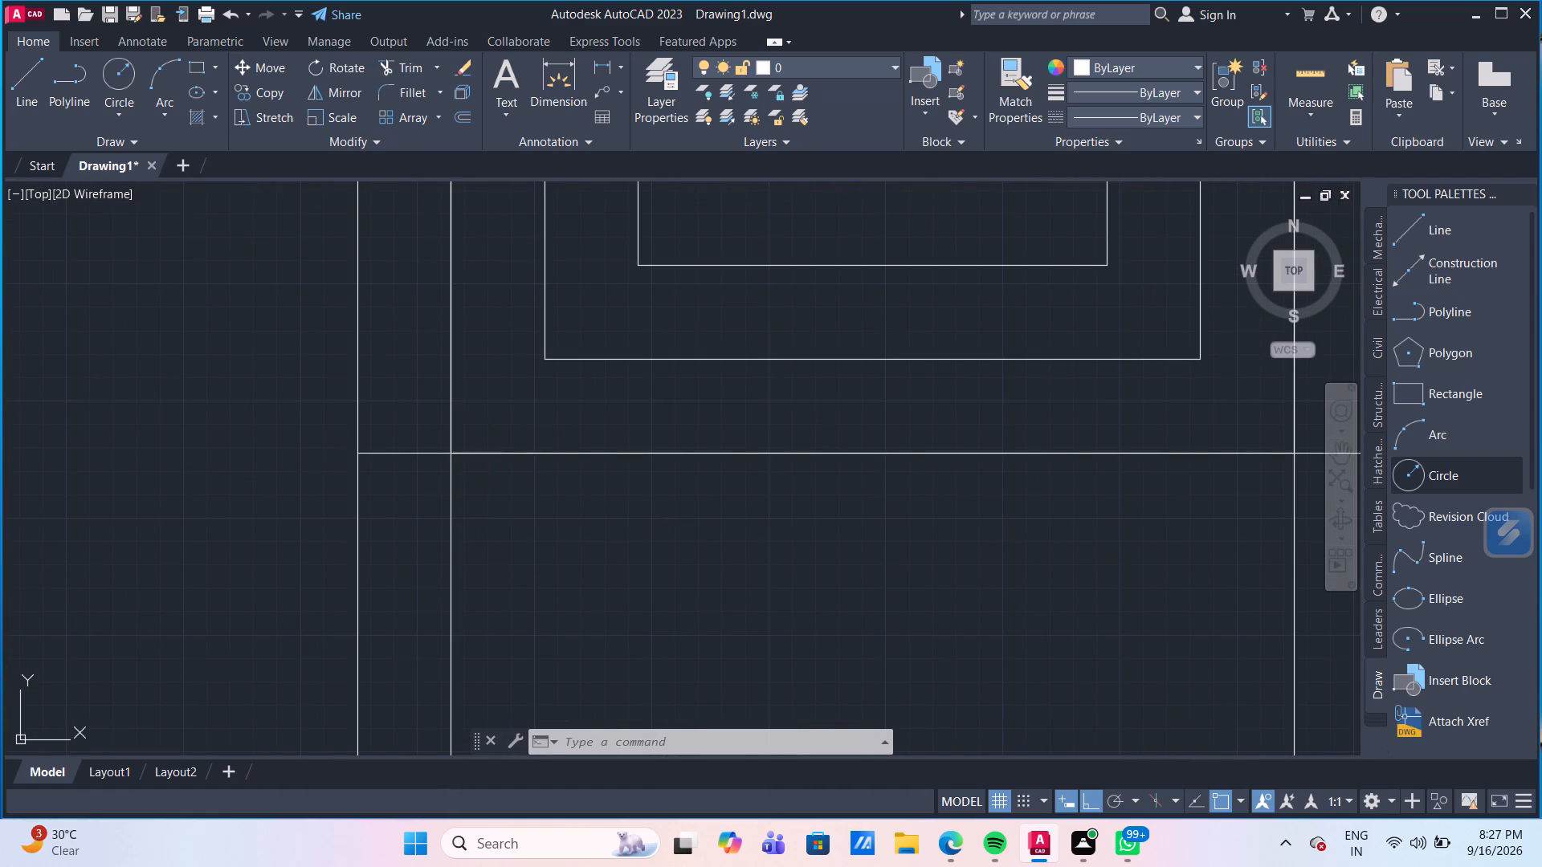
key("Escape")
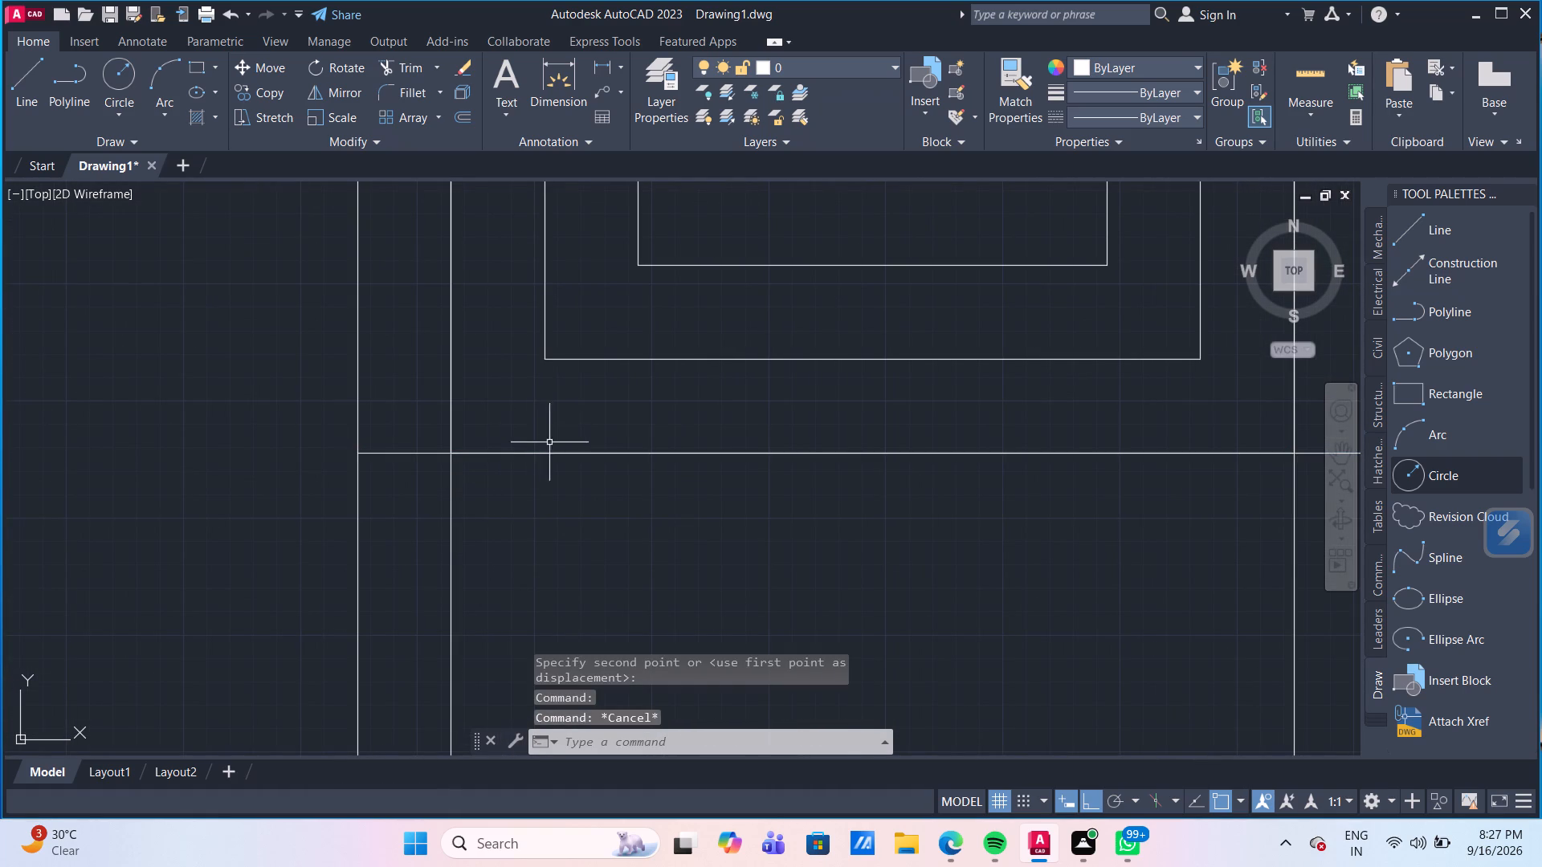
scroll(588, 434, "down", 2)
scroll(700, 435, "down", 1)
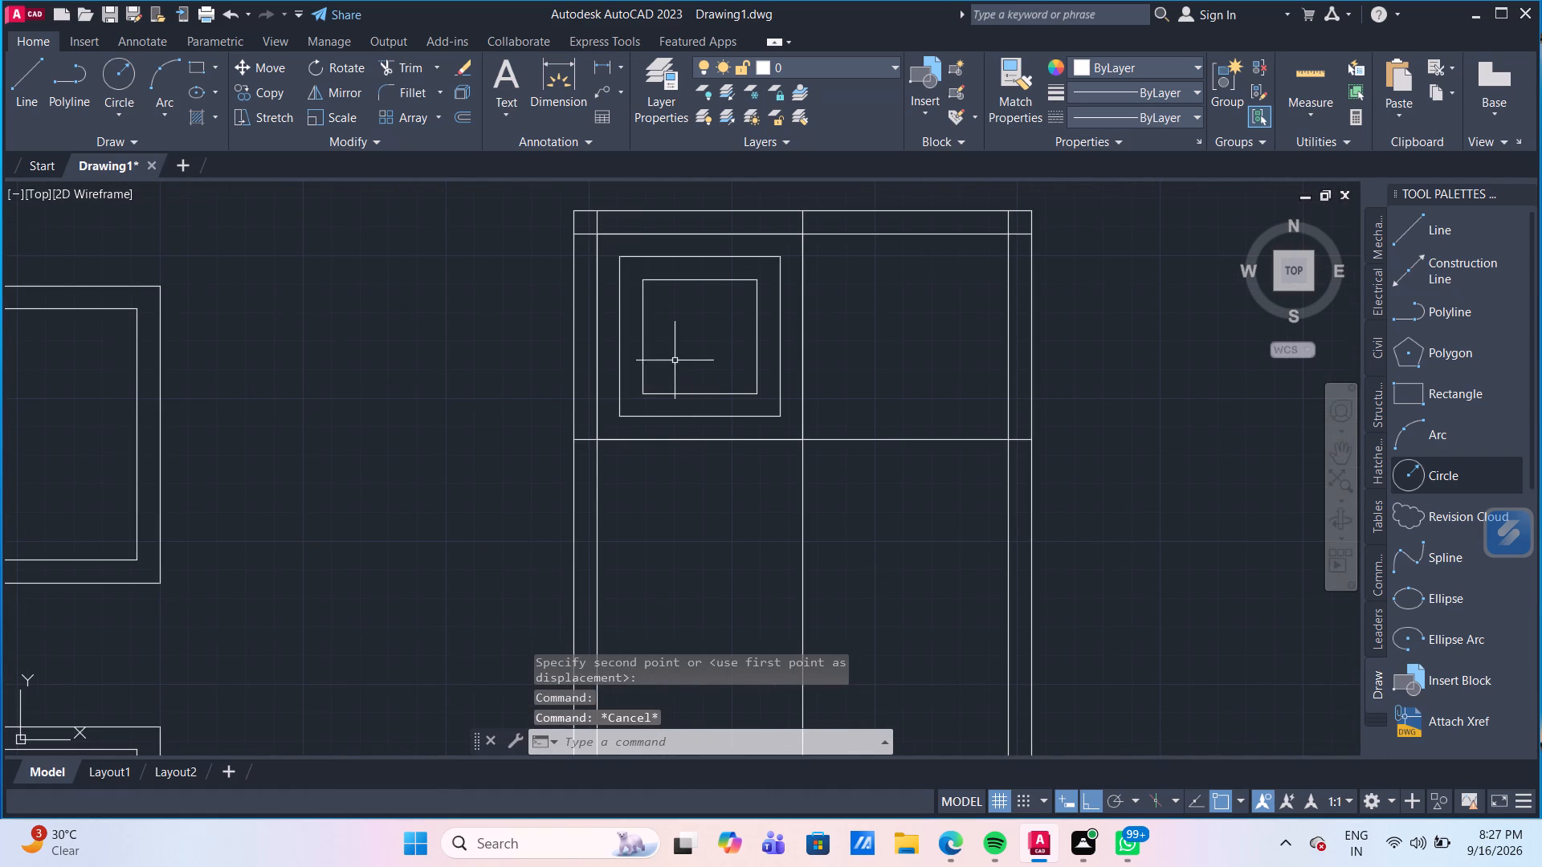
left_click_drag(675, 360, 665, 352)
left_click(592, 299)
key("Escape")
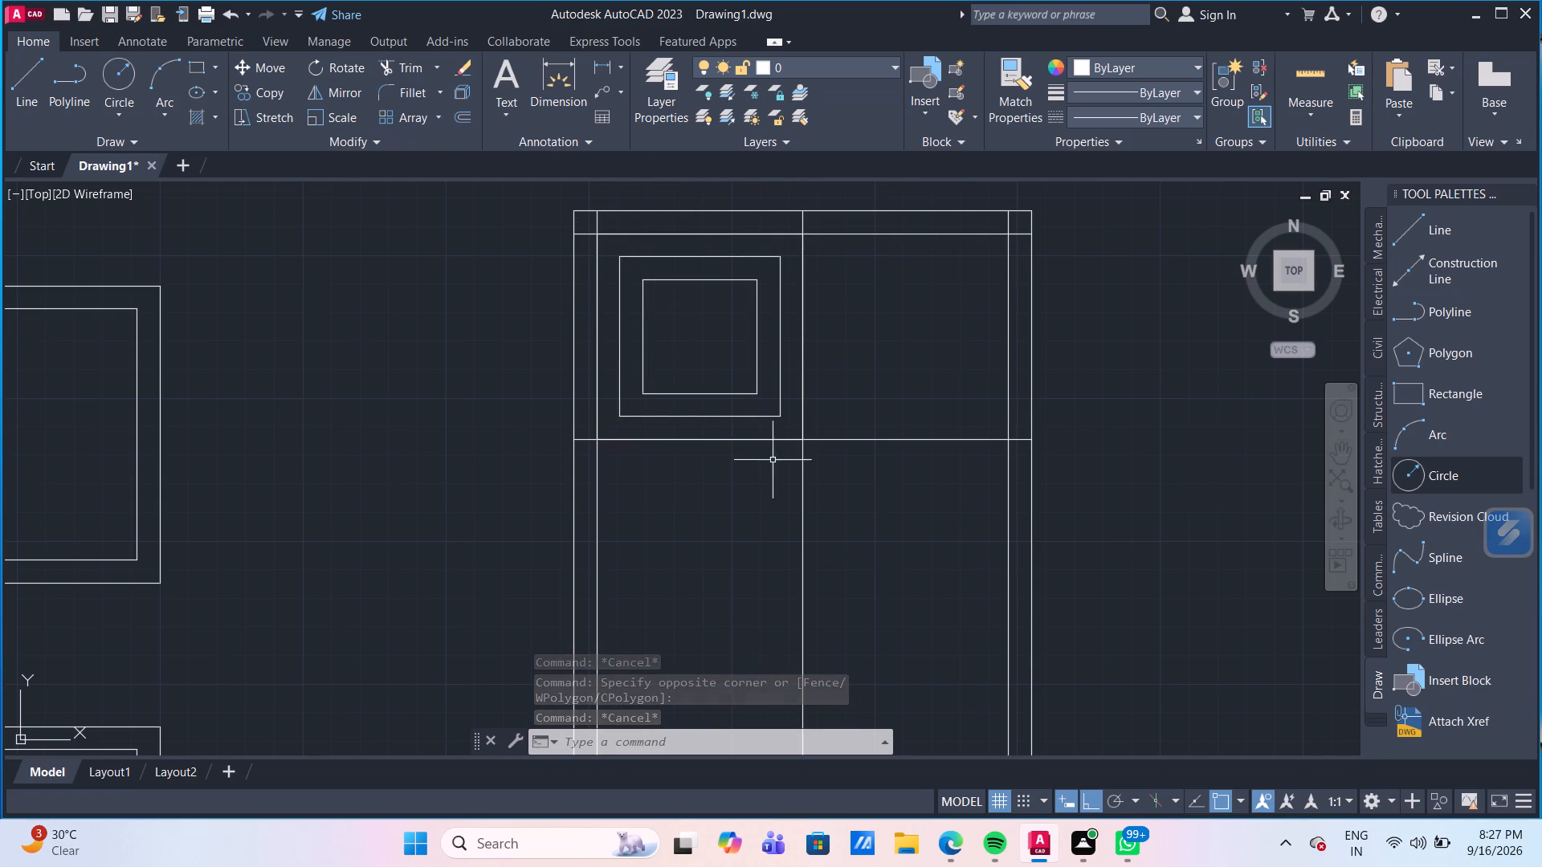
Measure the width and height of the new window's lower-right pane.
scroll(818, 495, "down", 1)
middle_click_drag(818, 495, 737, 332)
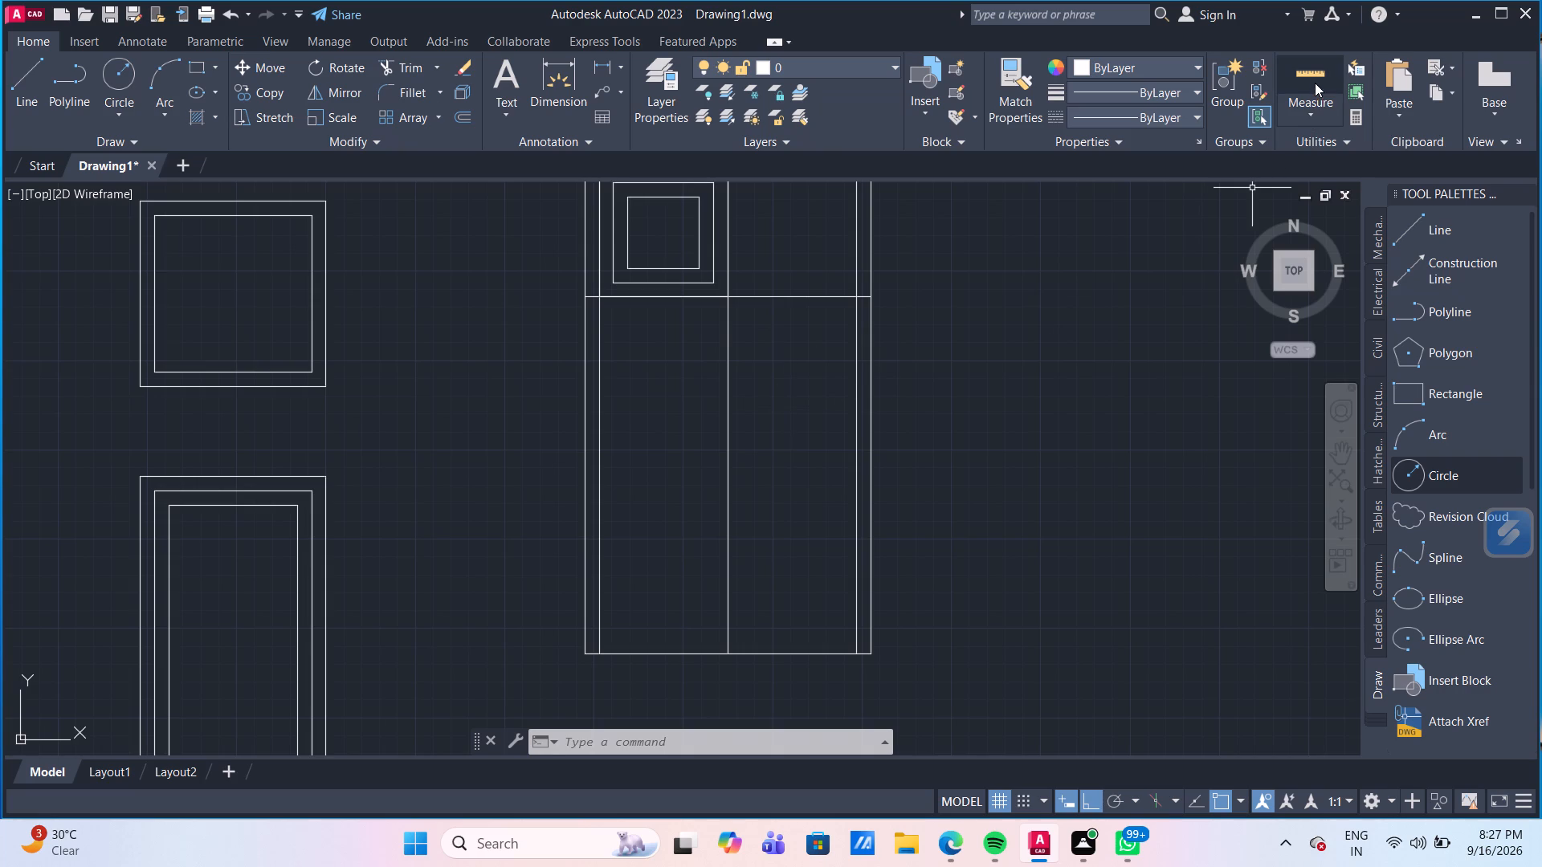
left_click(1315, 83)
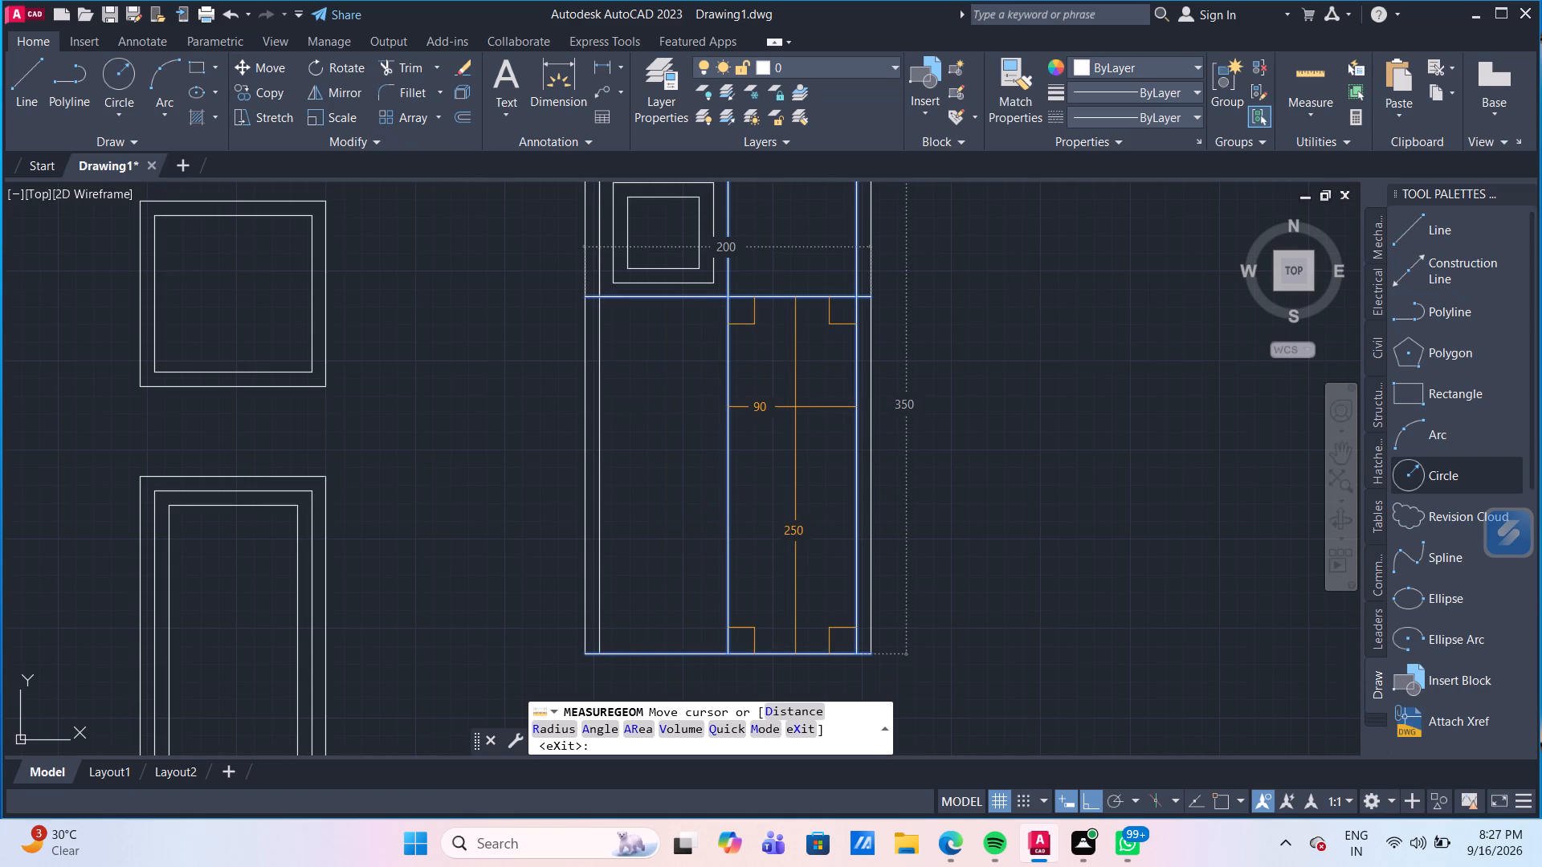
key("Escape")
Delete the full-height inner frame line along the left side of the new window.
middle_click_drag(771, 371, 595, 492)
scroll(682, 462, "down", 1)
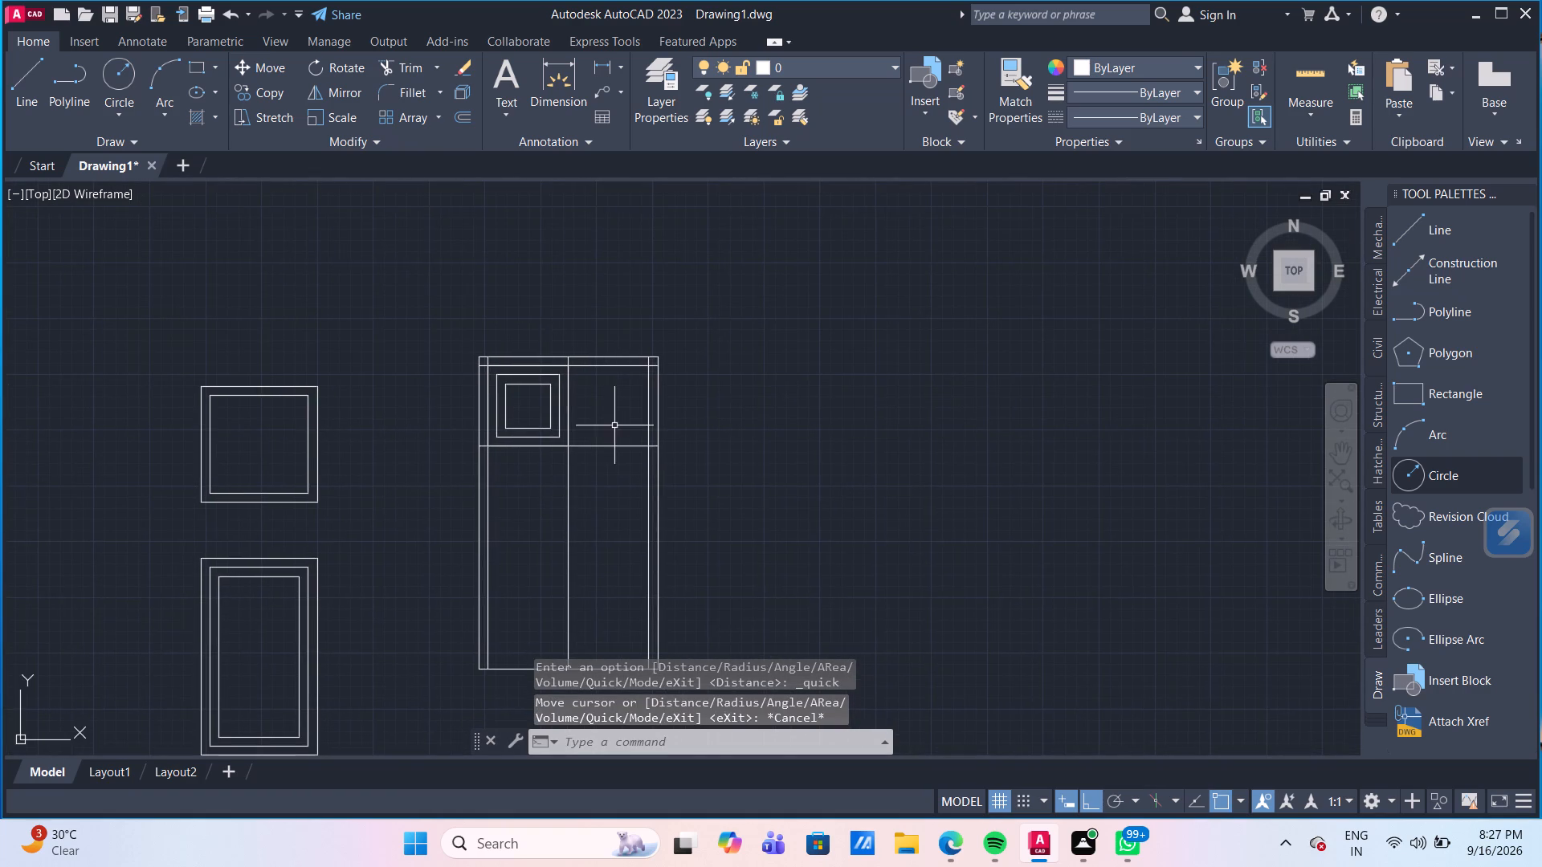
scroll(614, 425, "up", 1)
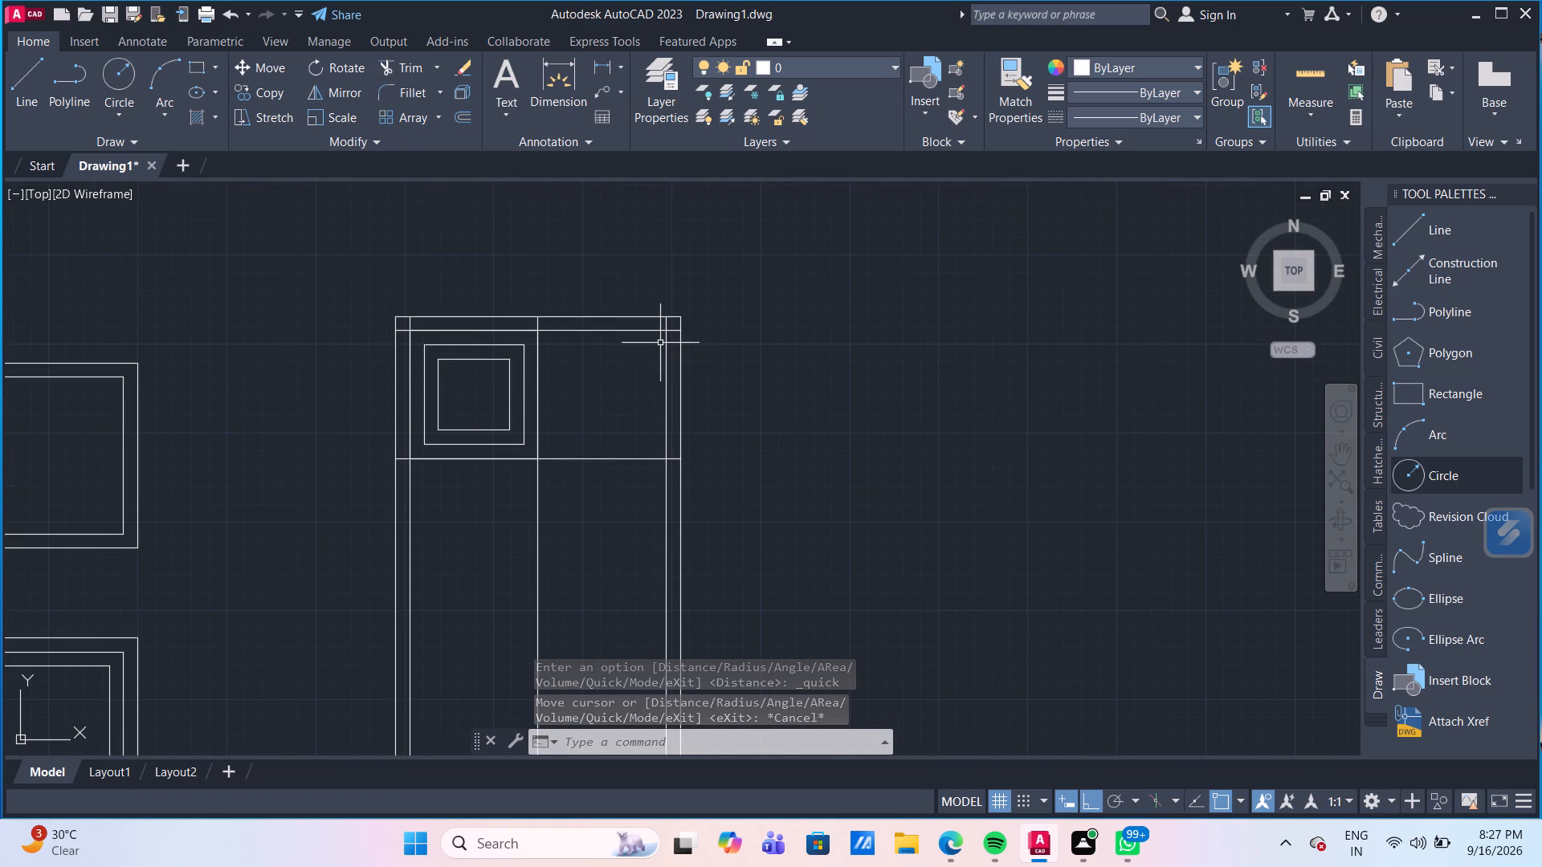
scroll(660, 343, "up", 1)
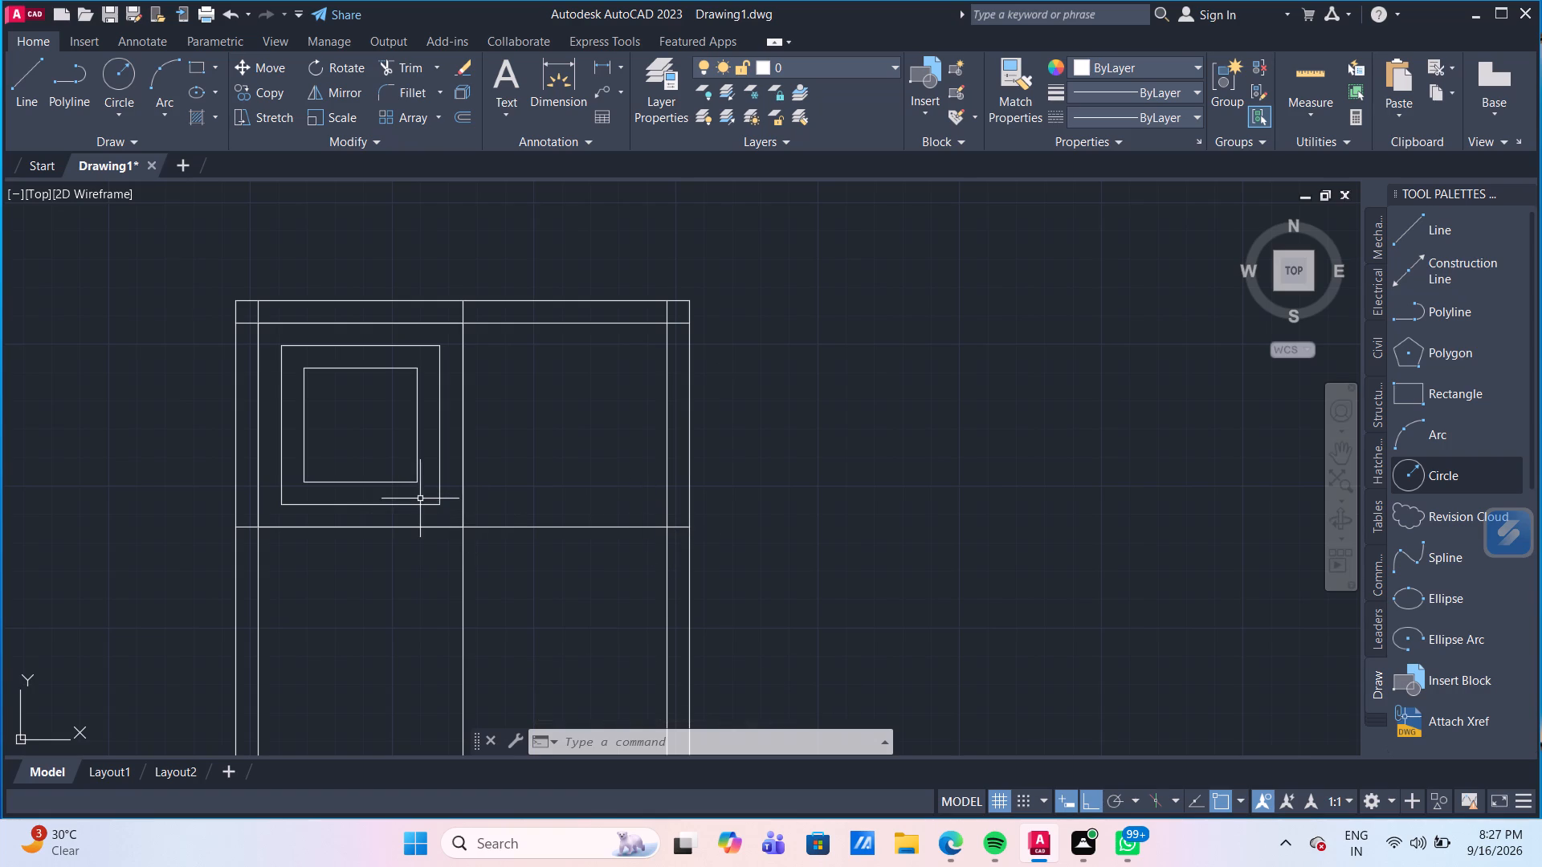
scroll(289, 348, "up", 1)
left_click(239, 295)
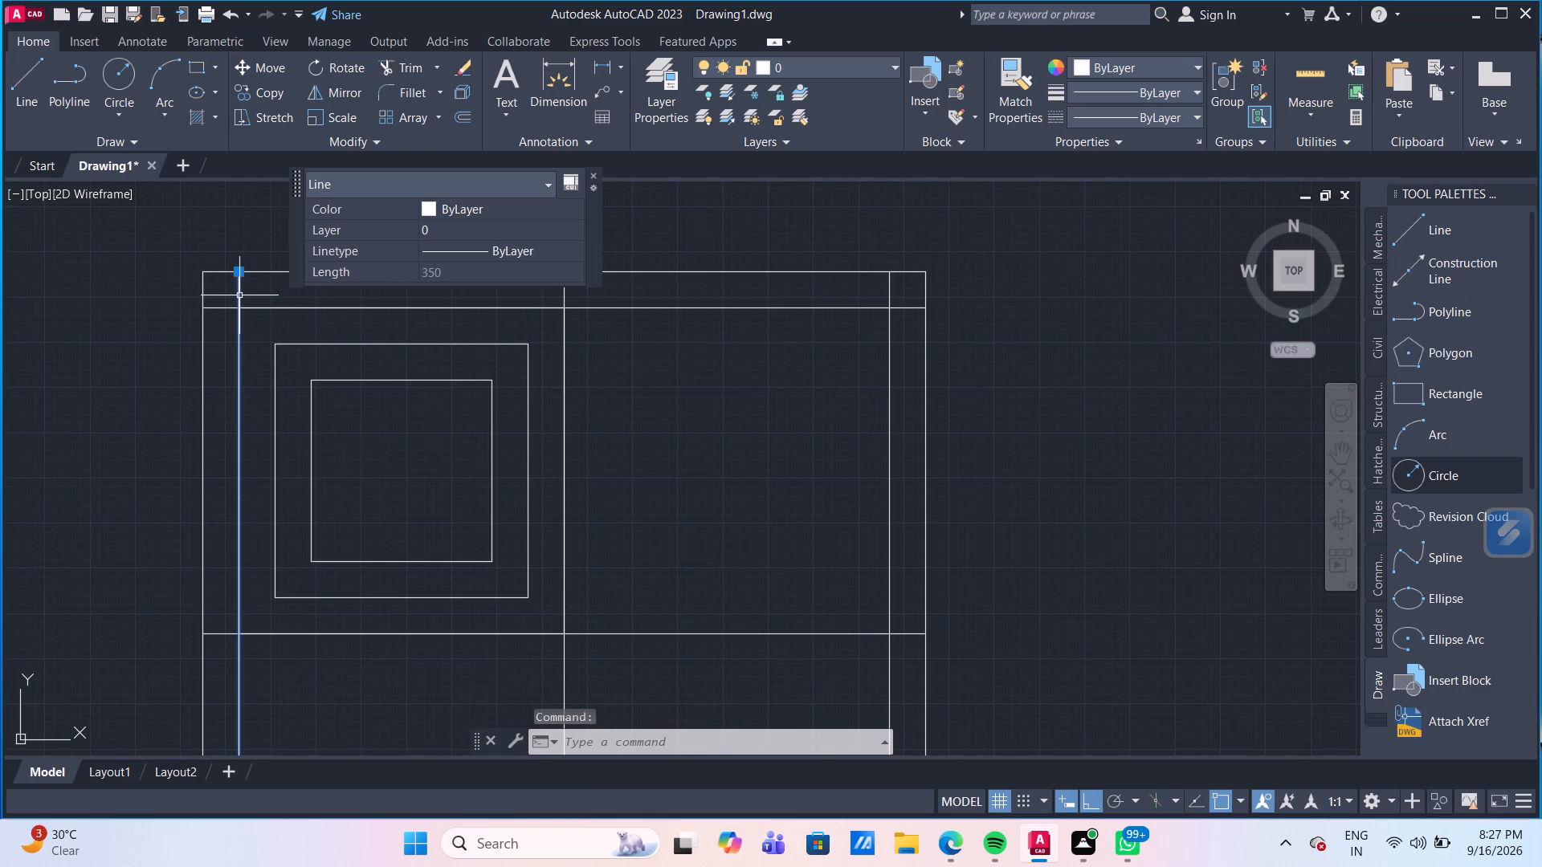
key("Delete")
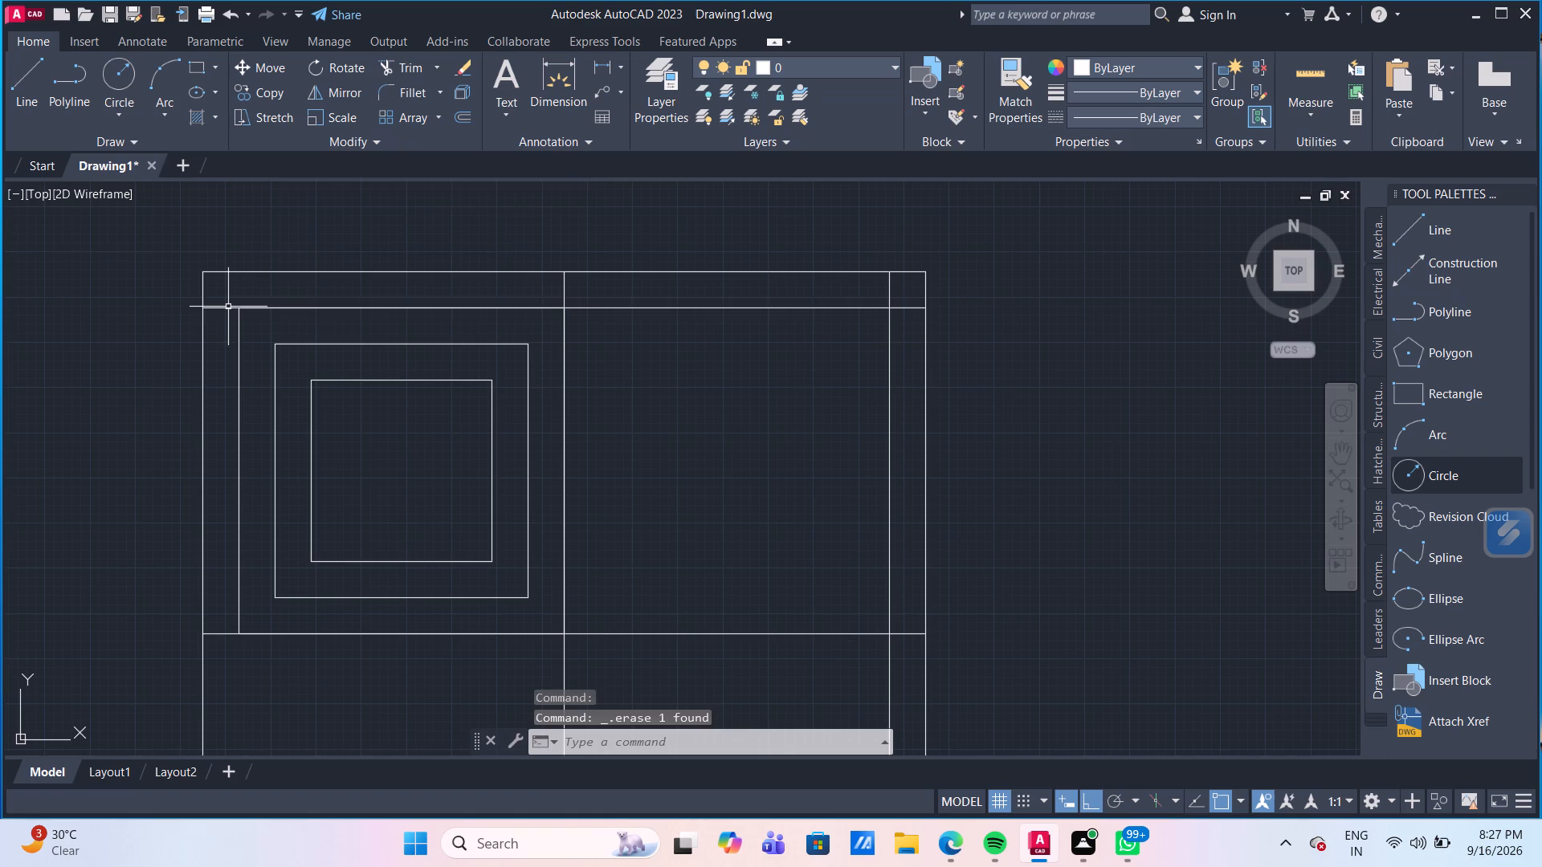
Delete the full-width inner frame line along the top of the new window.
left_click(226, 308)
key("Delete")
Copy the upper-left pane's three nested squares by their outer top-right corner to the inner frame corner of the upper-right pane.
left_click_drag(365, 413, 300, 364)
left_click(235, 301)
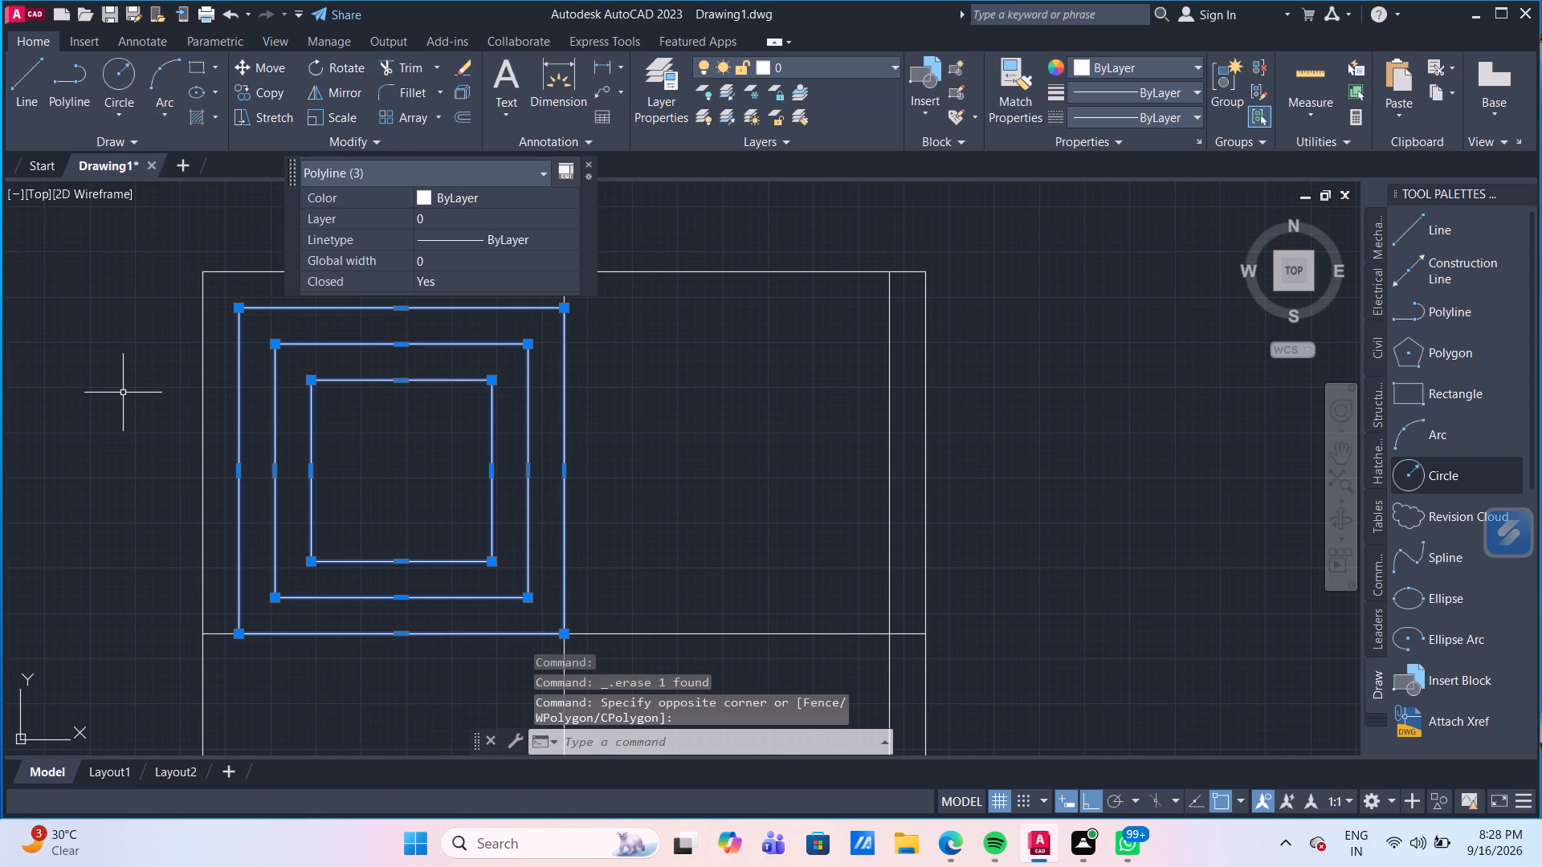
key("m")
key("BackSpace")
type("CO")
key("Return")
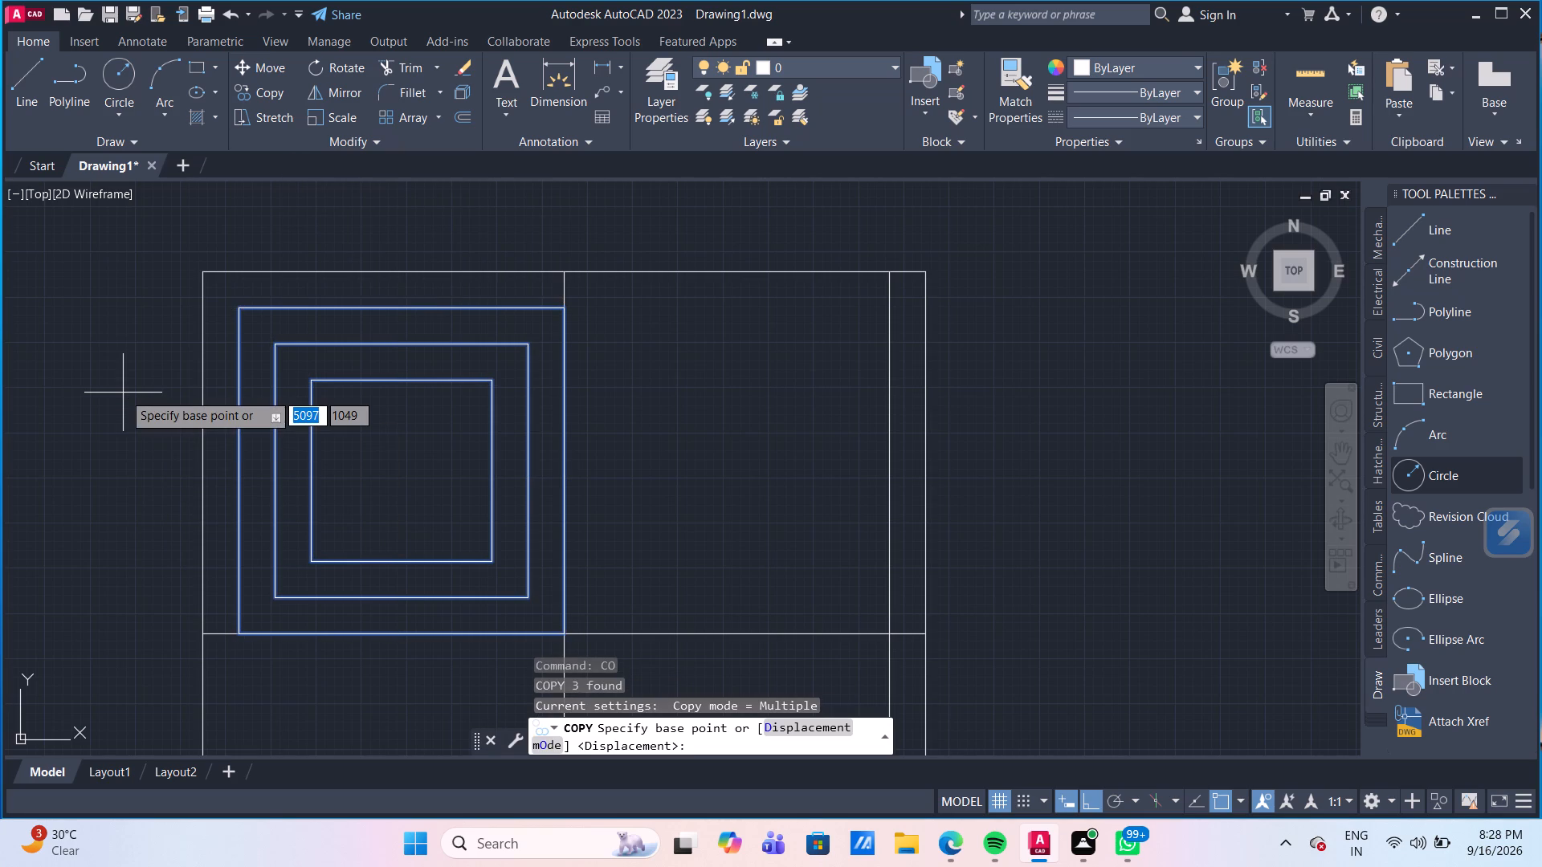
left_click(561, 308)
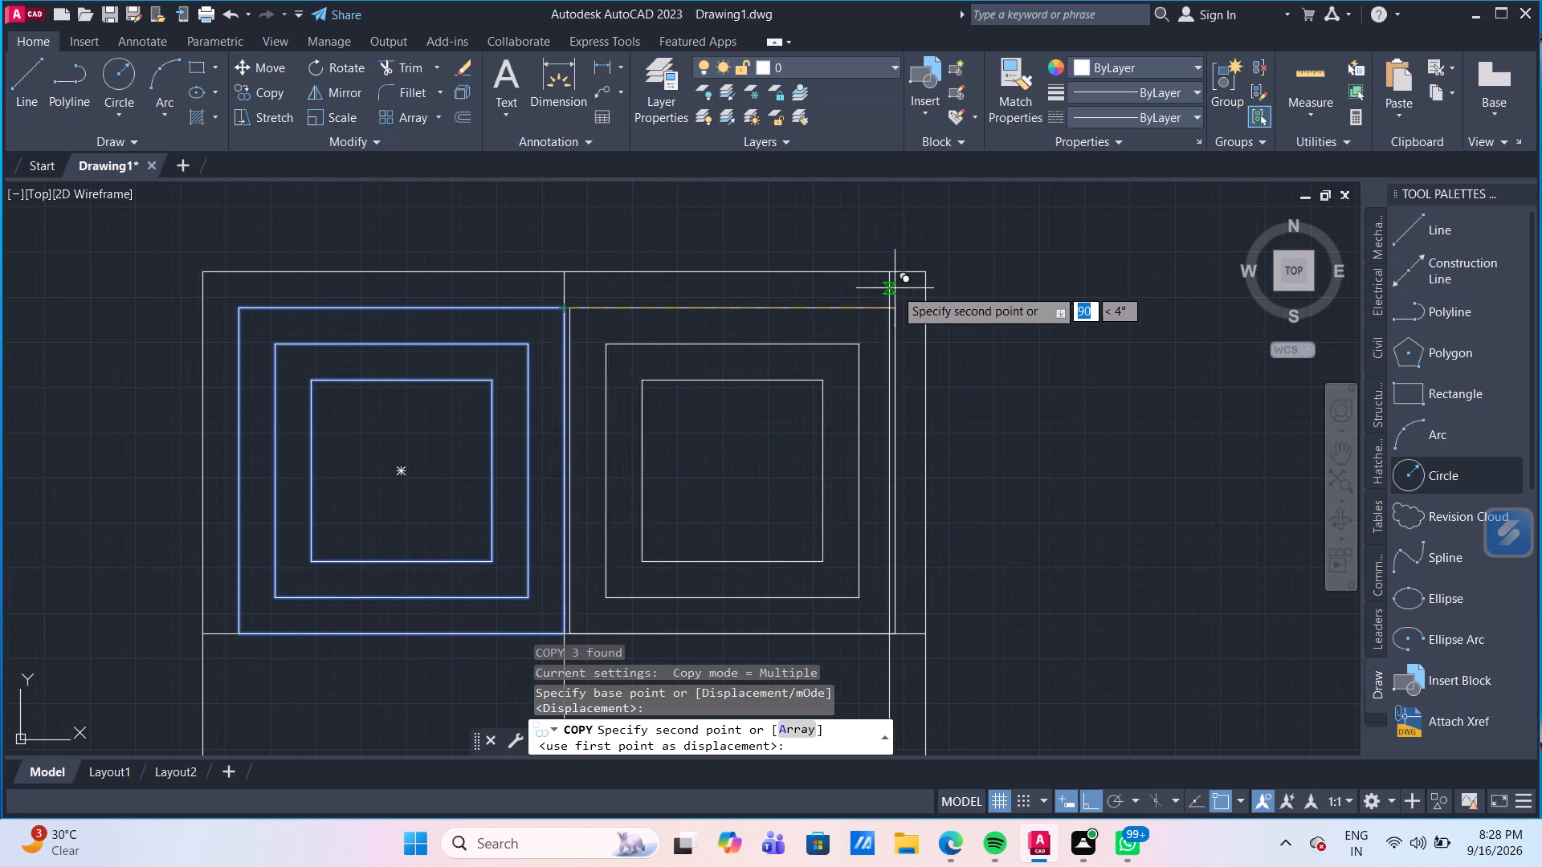
left_click(891, 304)
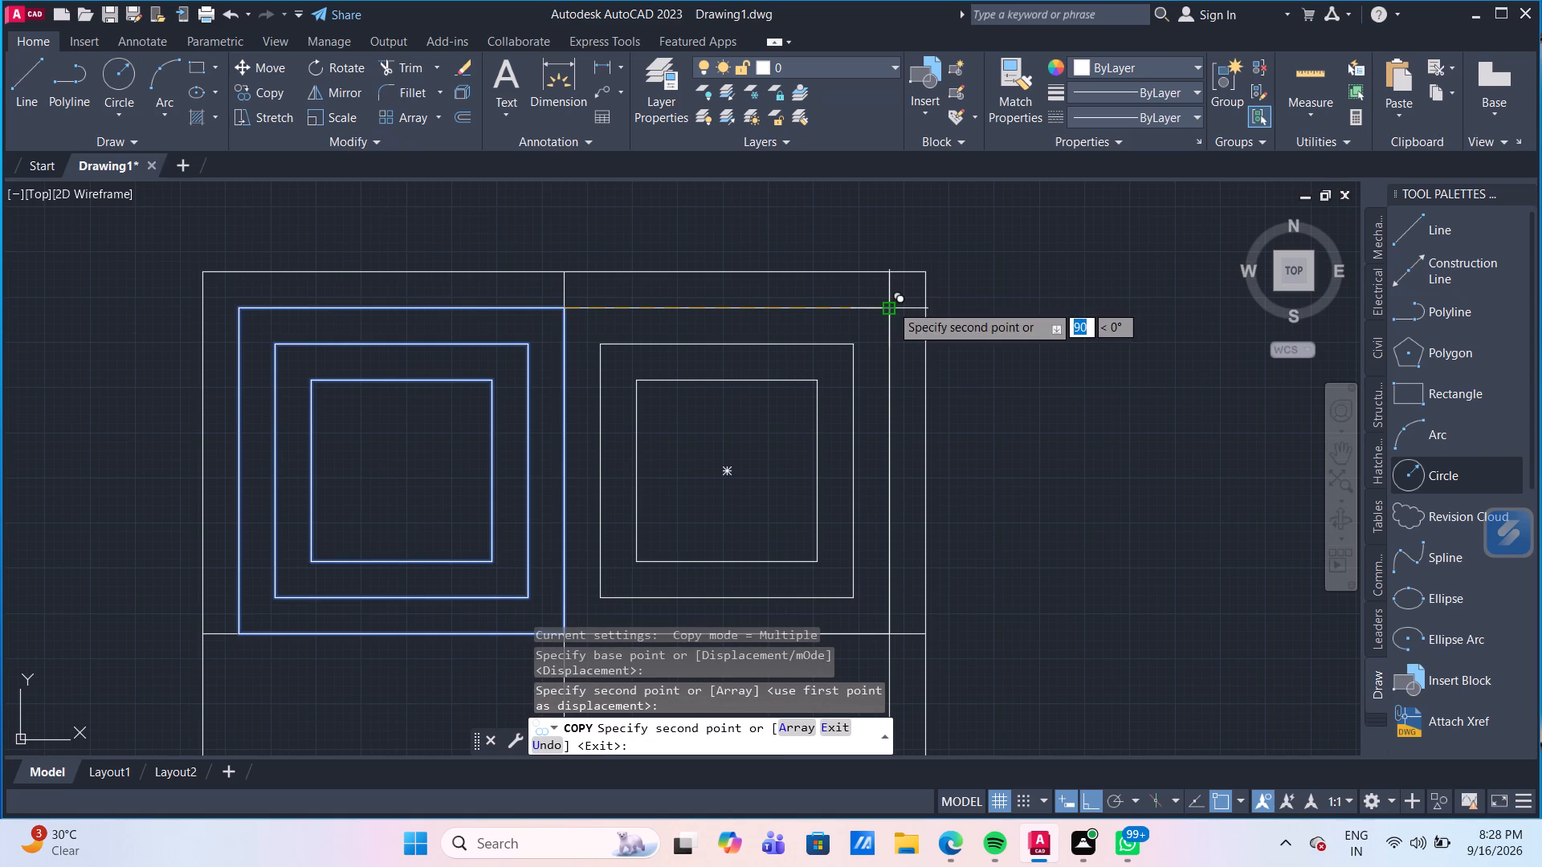
Place one more copy of the three nested squares in the empty space left of the new window.
scroll(891, 304, "down", 1)
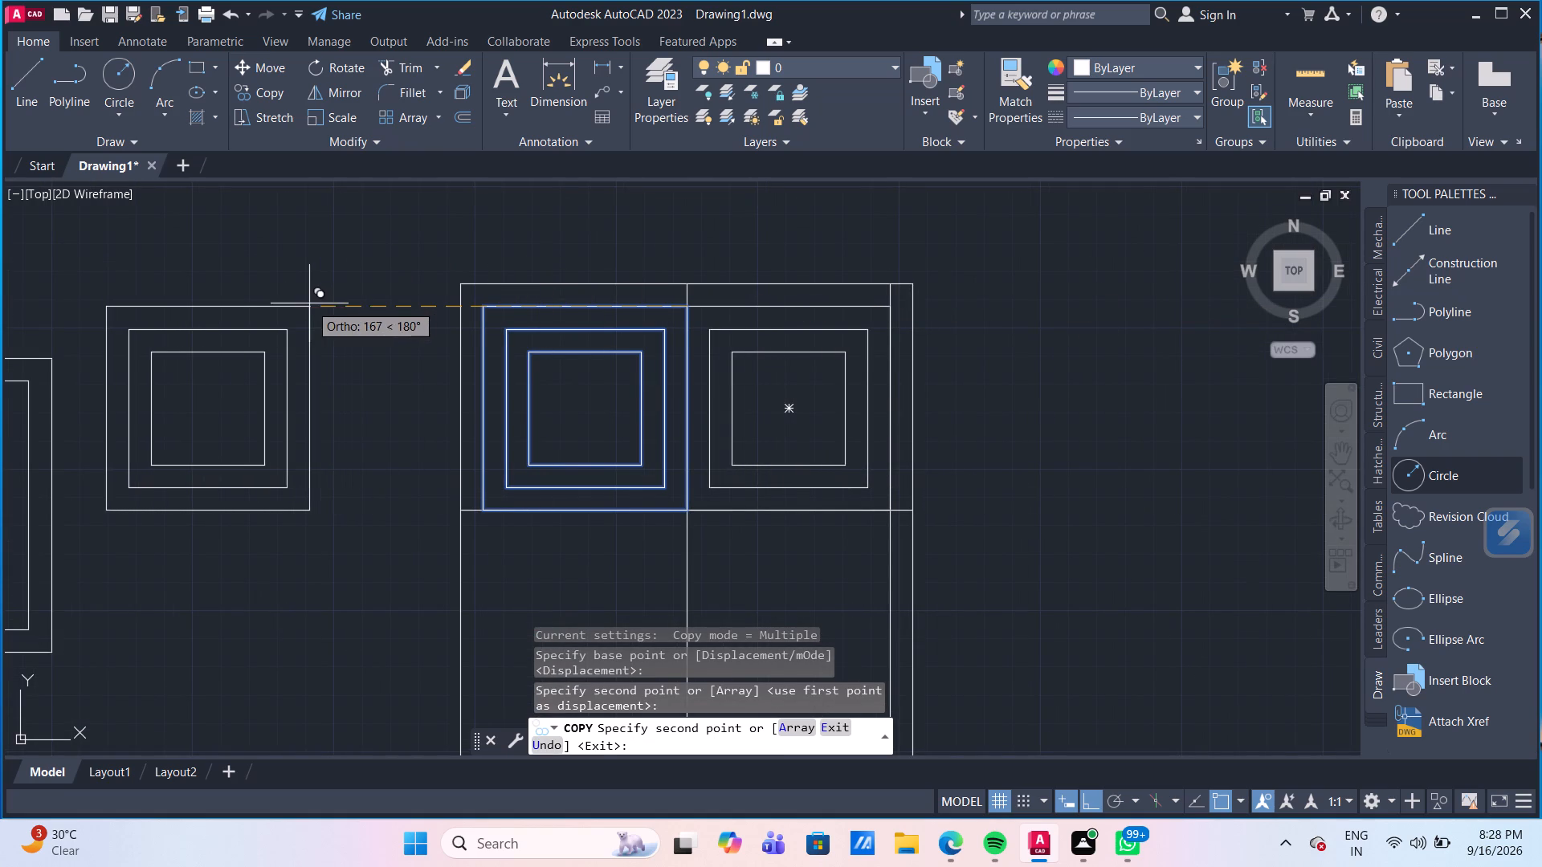
left_click(328, 302)
key("Escape")
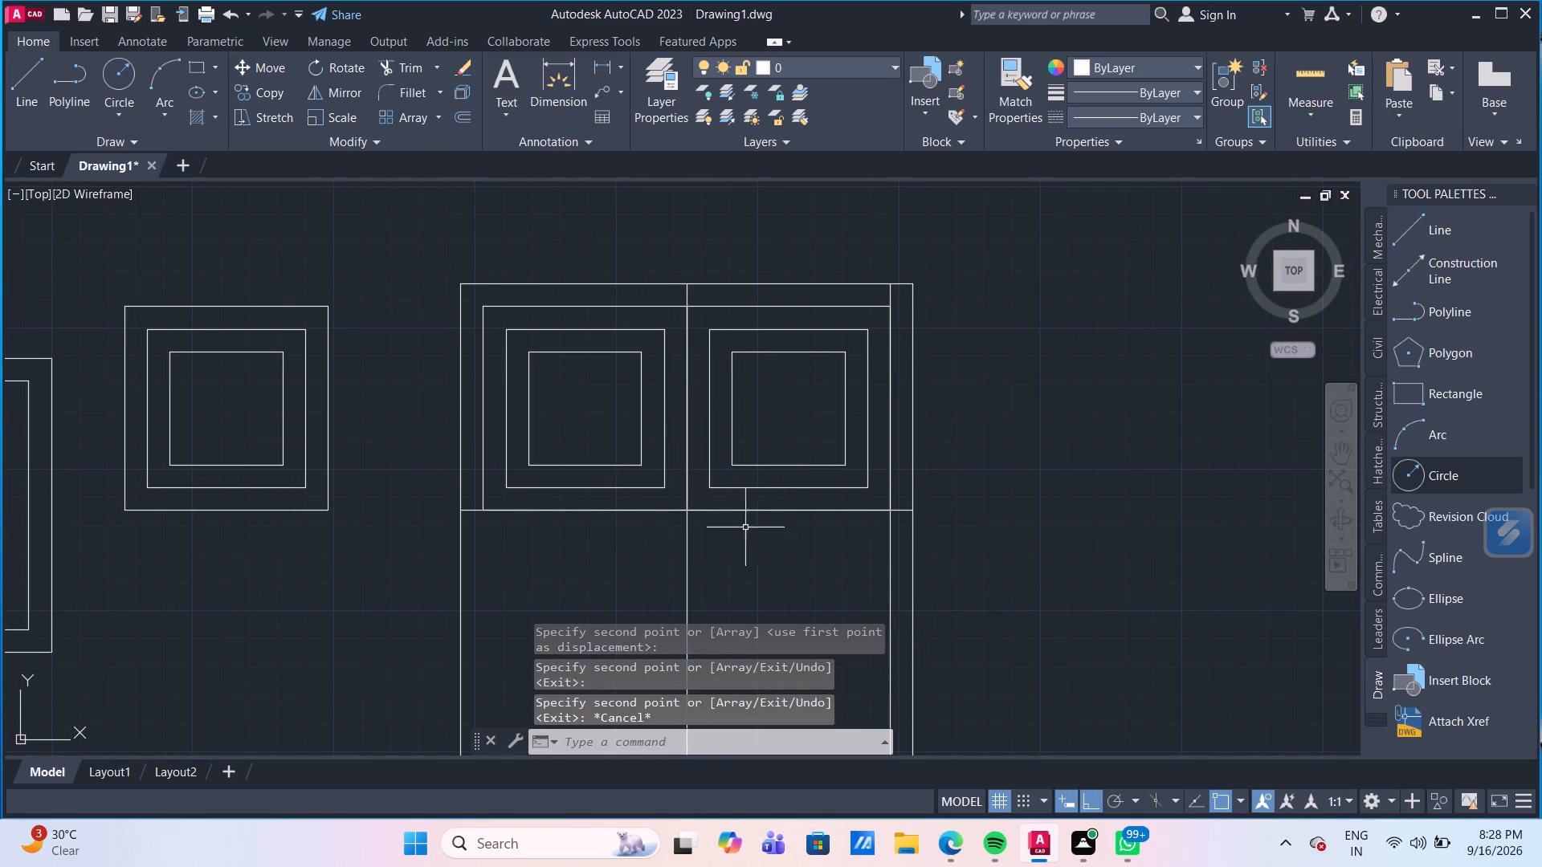
Offset the new window's outer left edge inward by 10 and its vertical centre line by 10 to both sides.
middle_click_drag(991, 529, 874, 347)
scroll(670, 398, "down", 1)
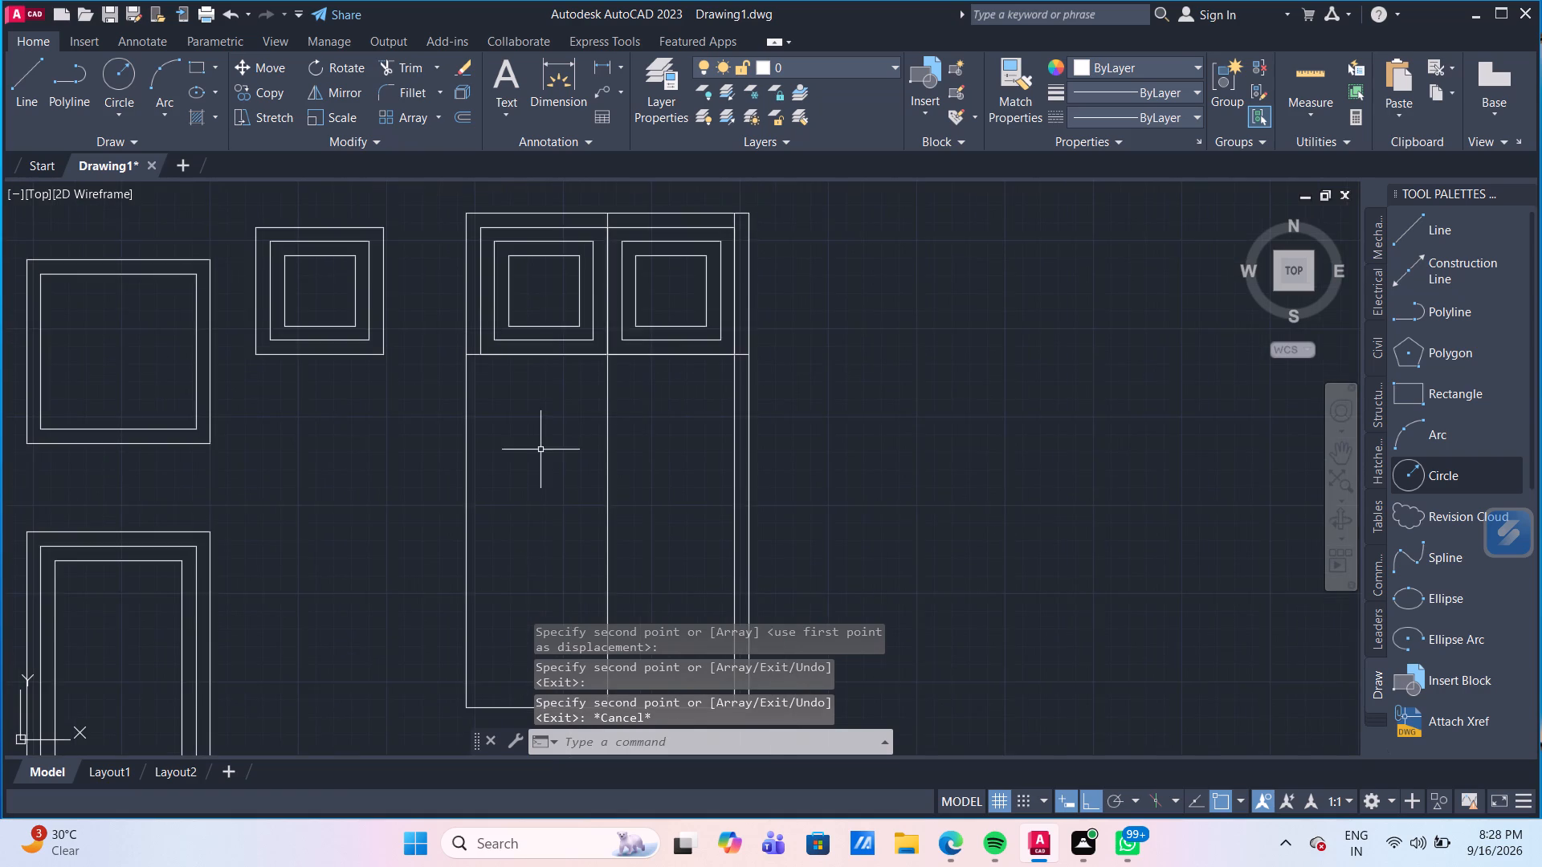
middle_click_drag(541, 450, 502, 380)
middle_click_drag(492, 393, 362, 462)
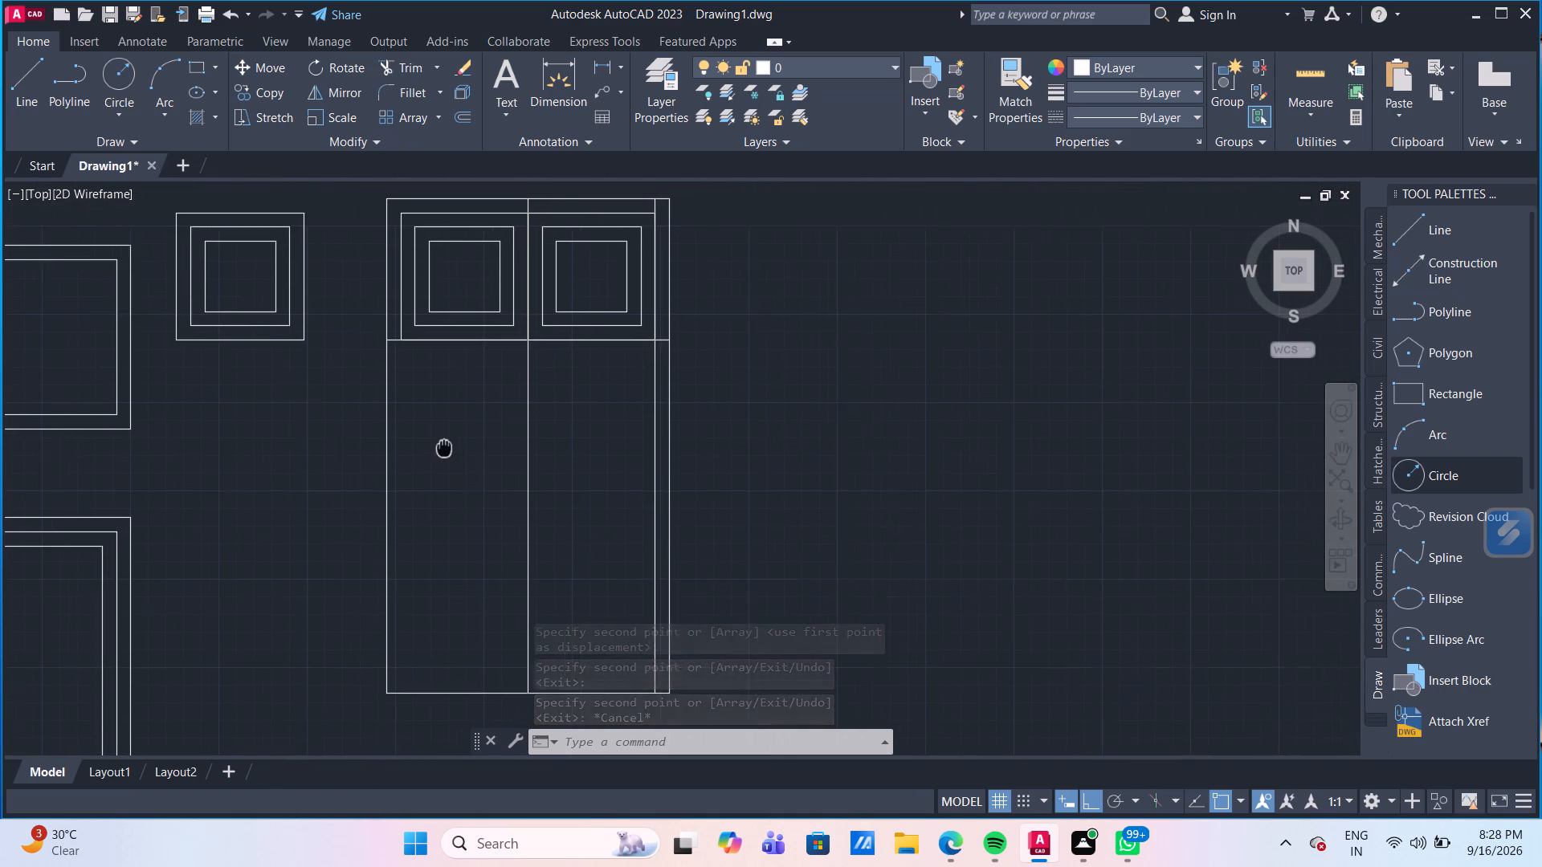
middle_click_drag(362, 462, 324, 445)
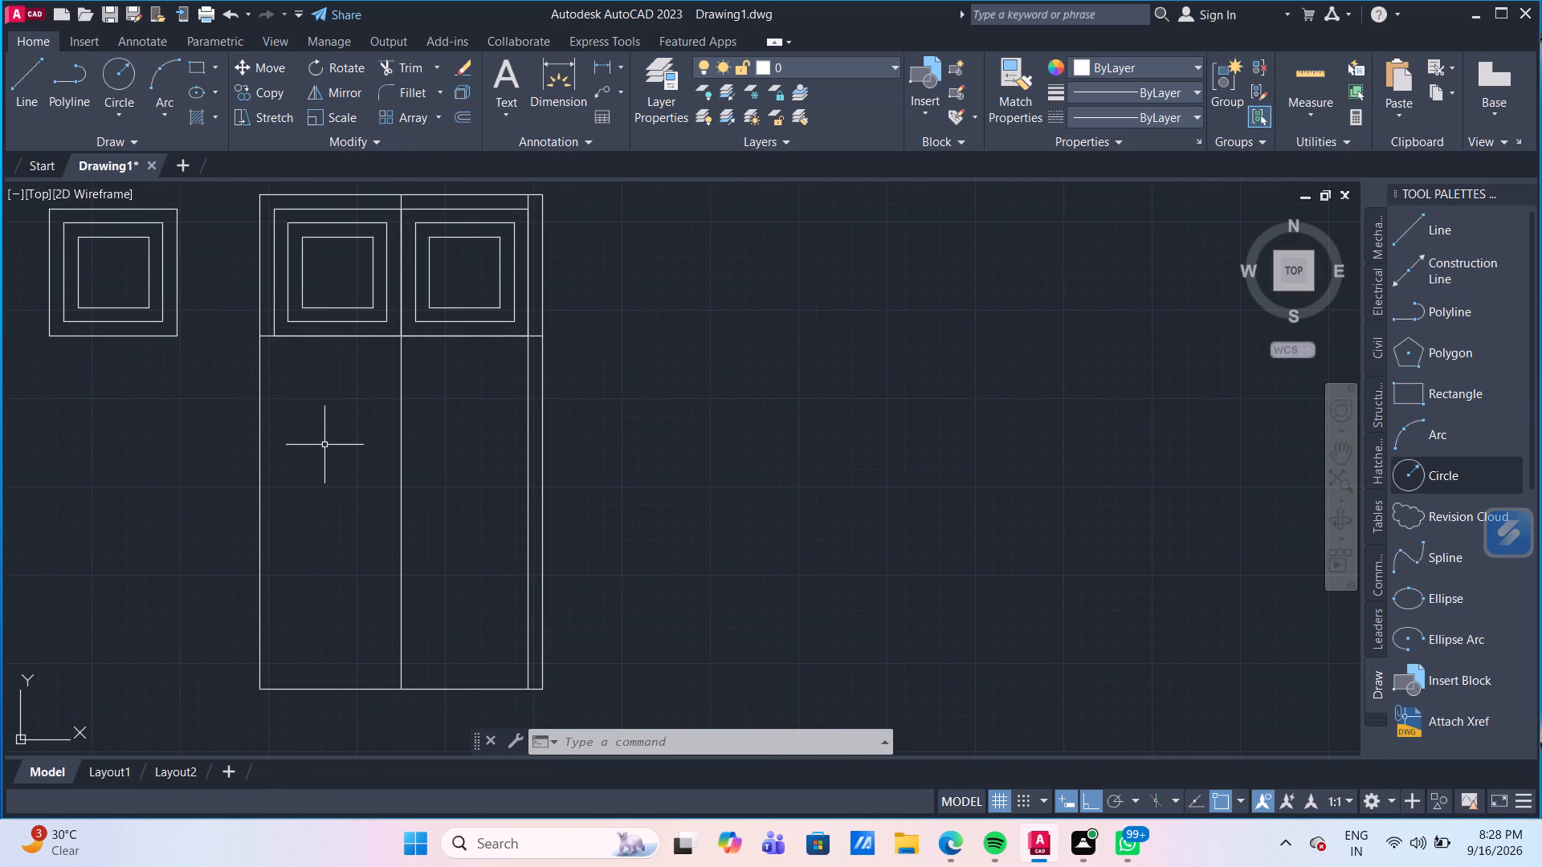
key("o")
key("Return")
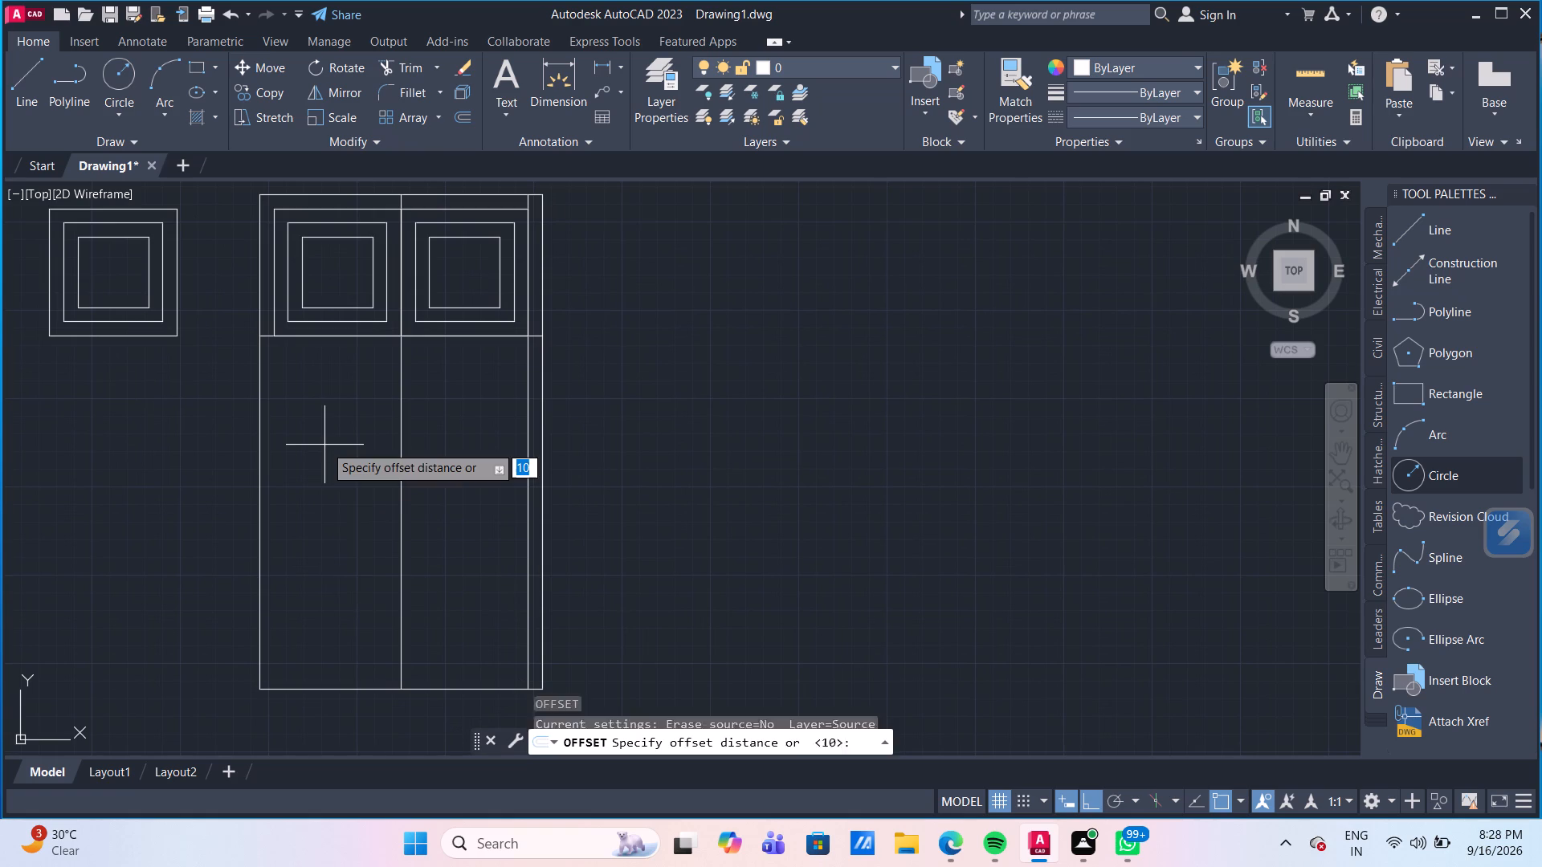
key("Return")
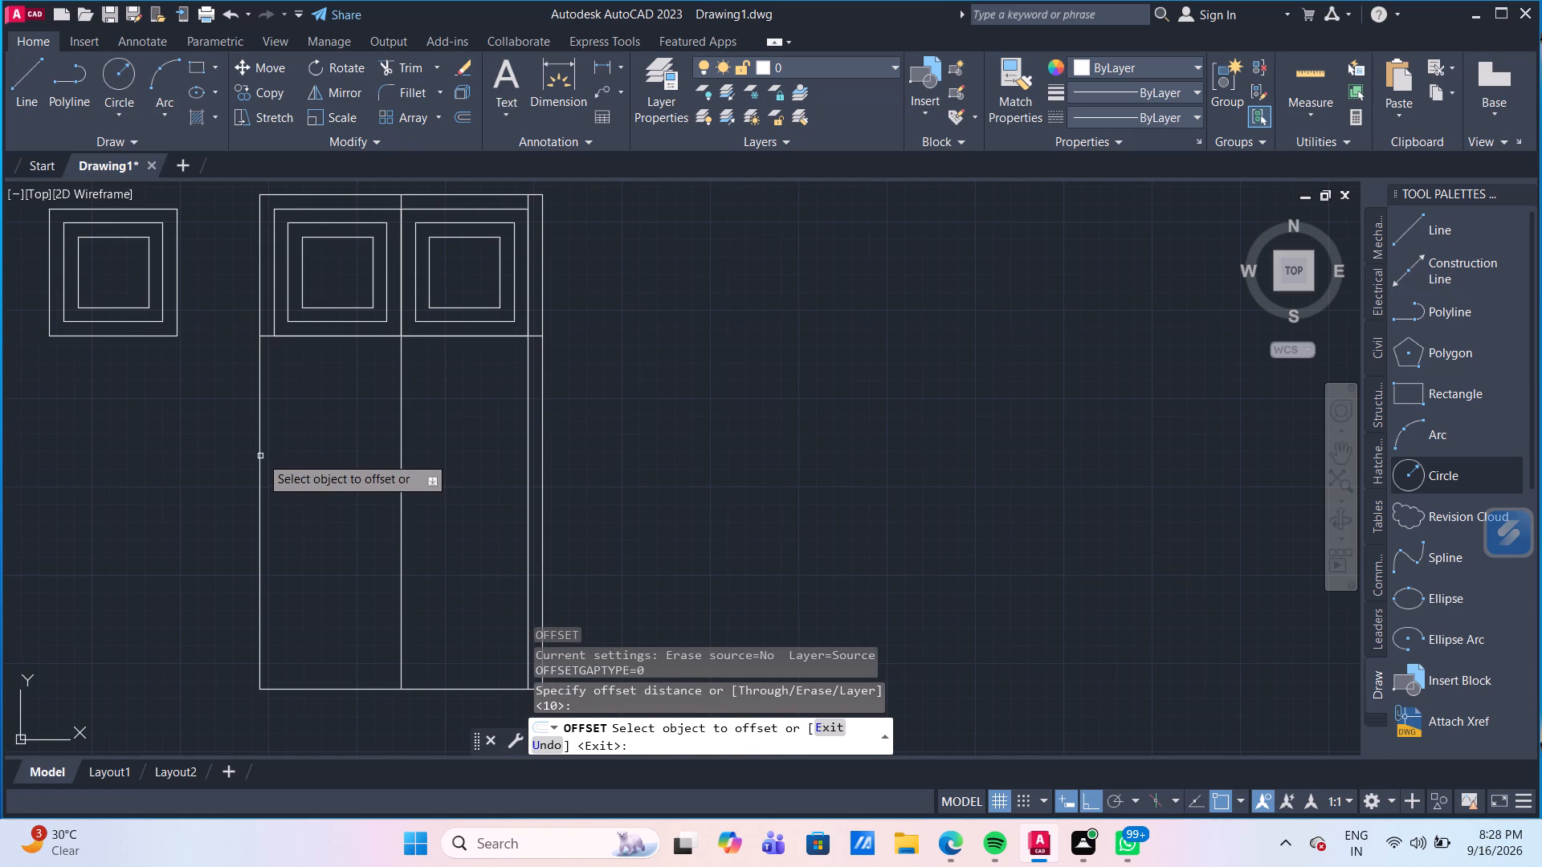
left_click(260, 456)
left_click(296, 466)
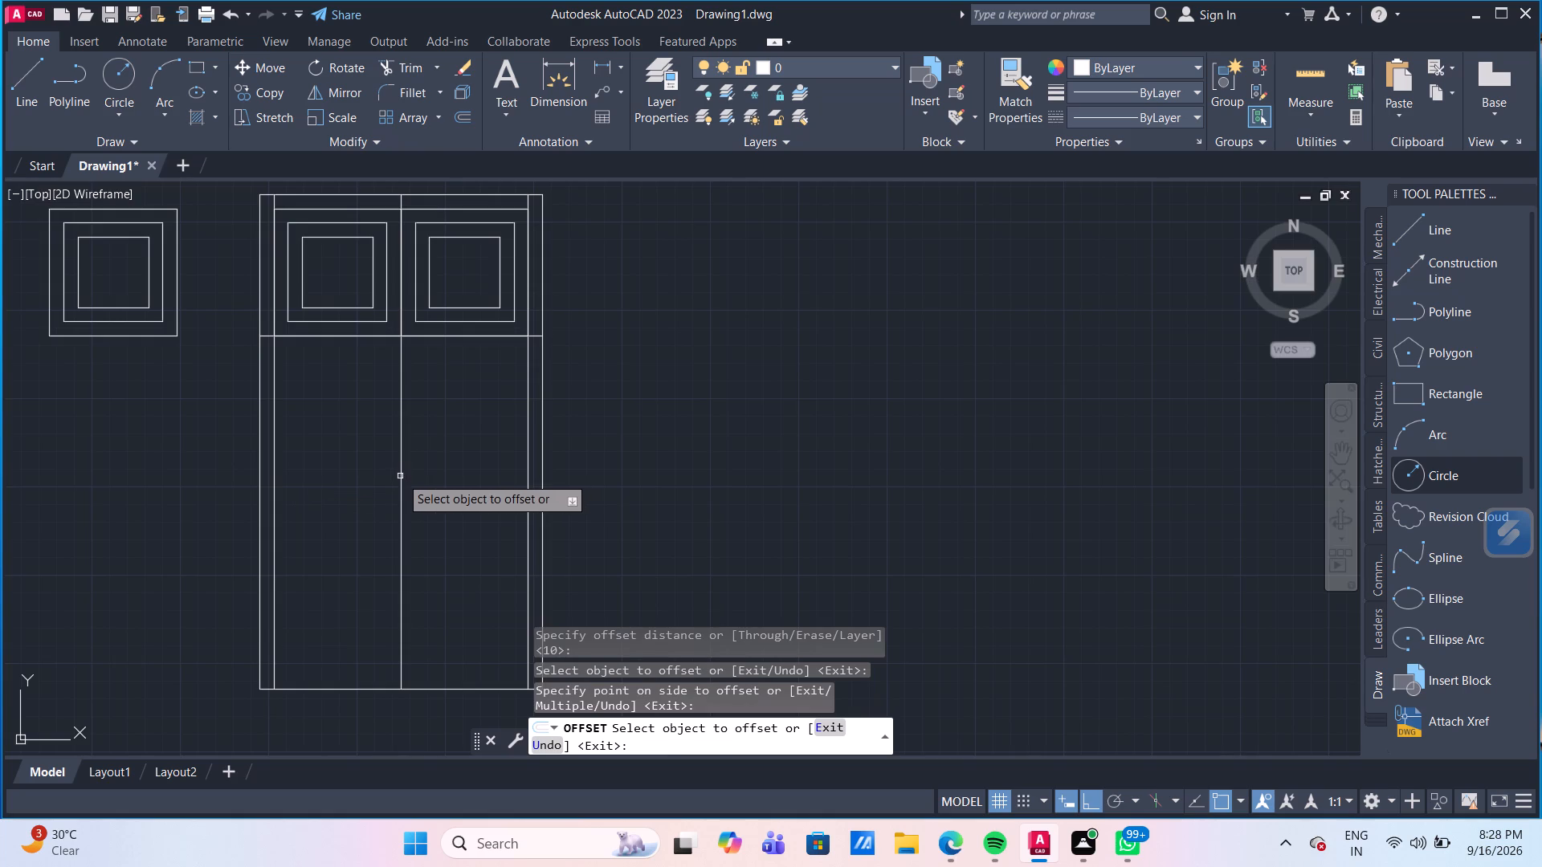
left_click_drag(400, 476, 390, 474)
left_click(379, 473)
left_click(402, 482)
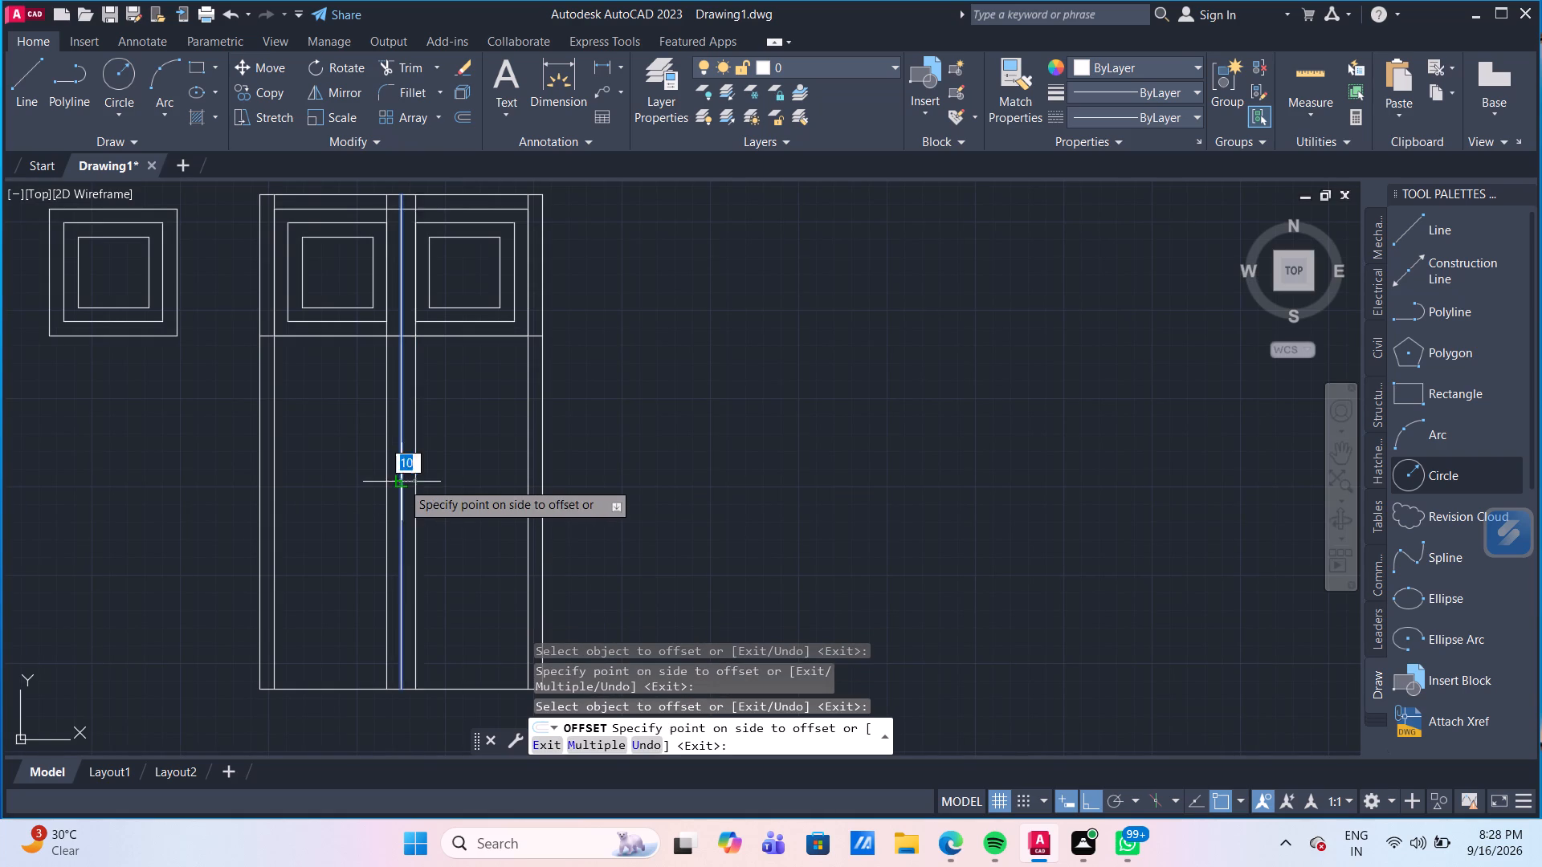
left_click(414, 486)
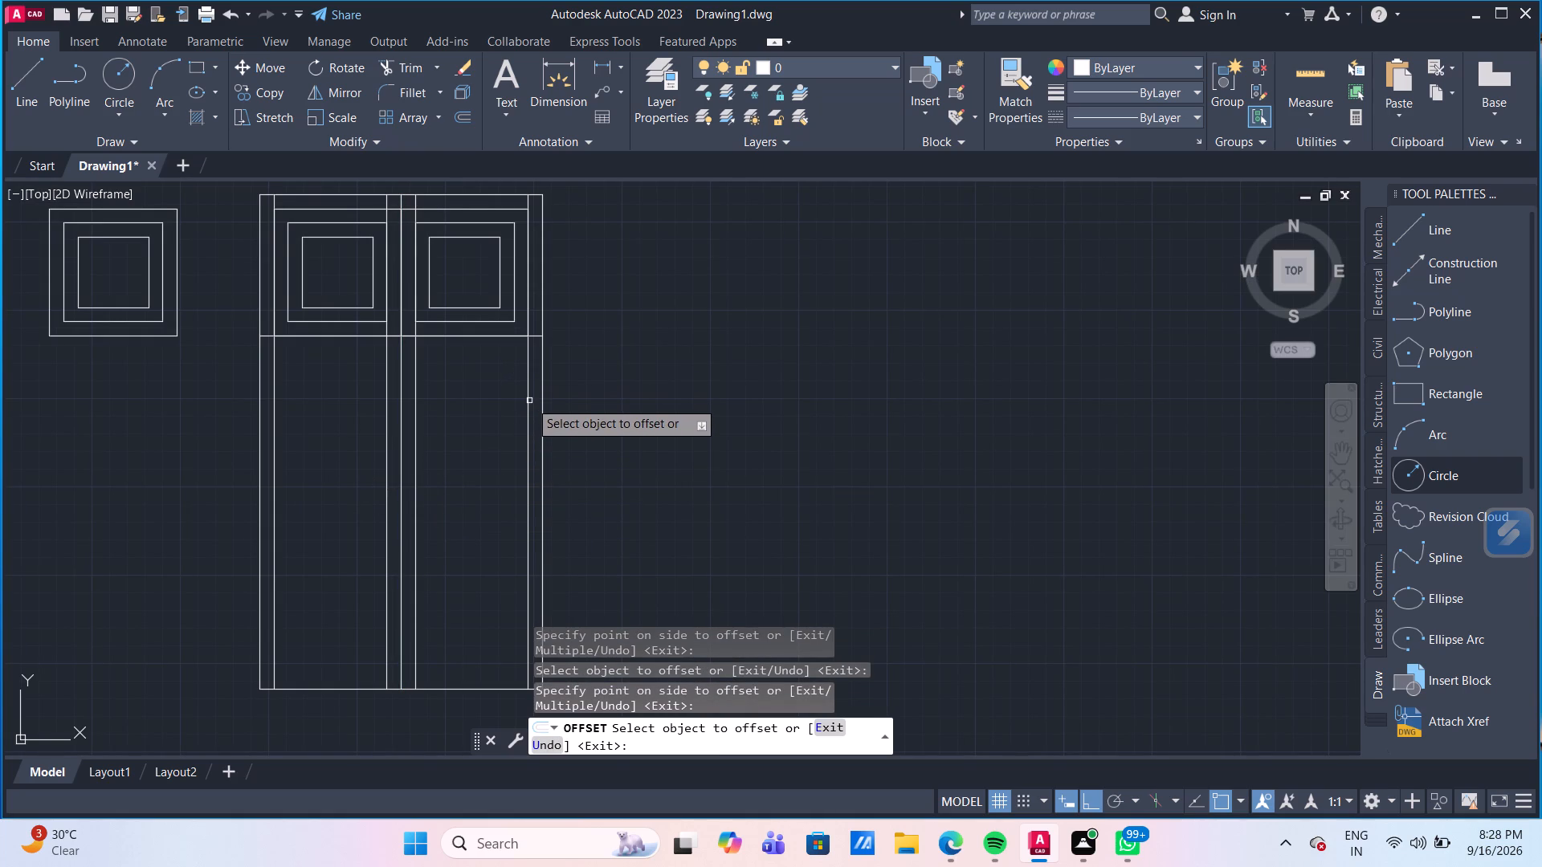
left_click(467, 336)
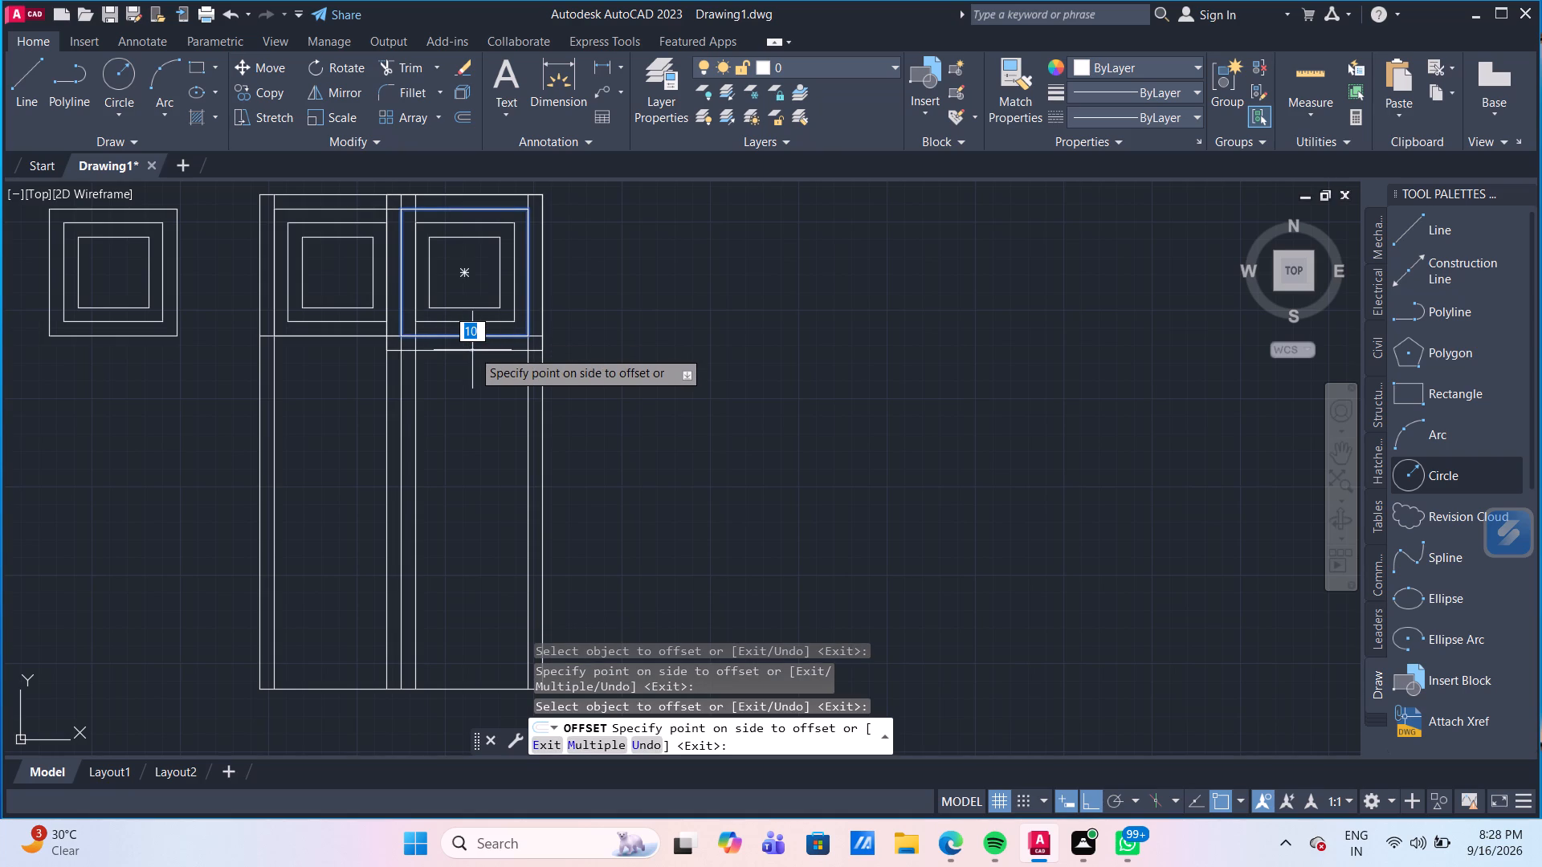
key("Escape")
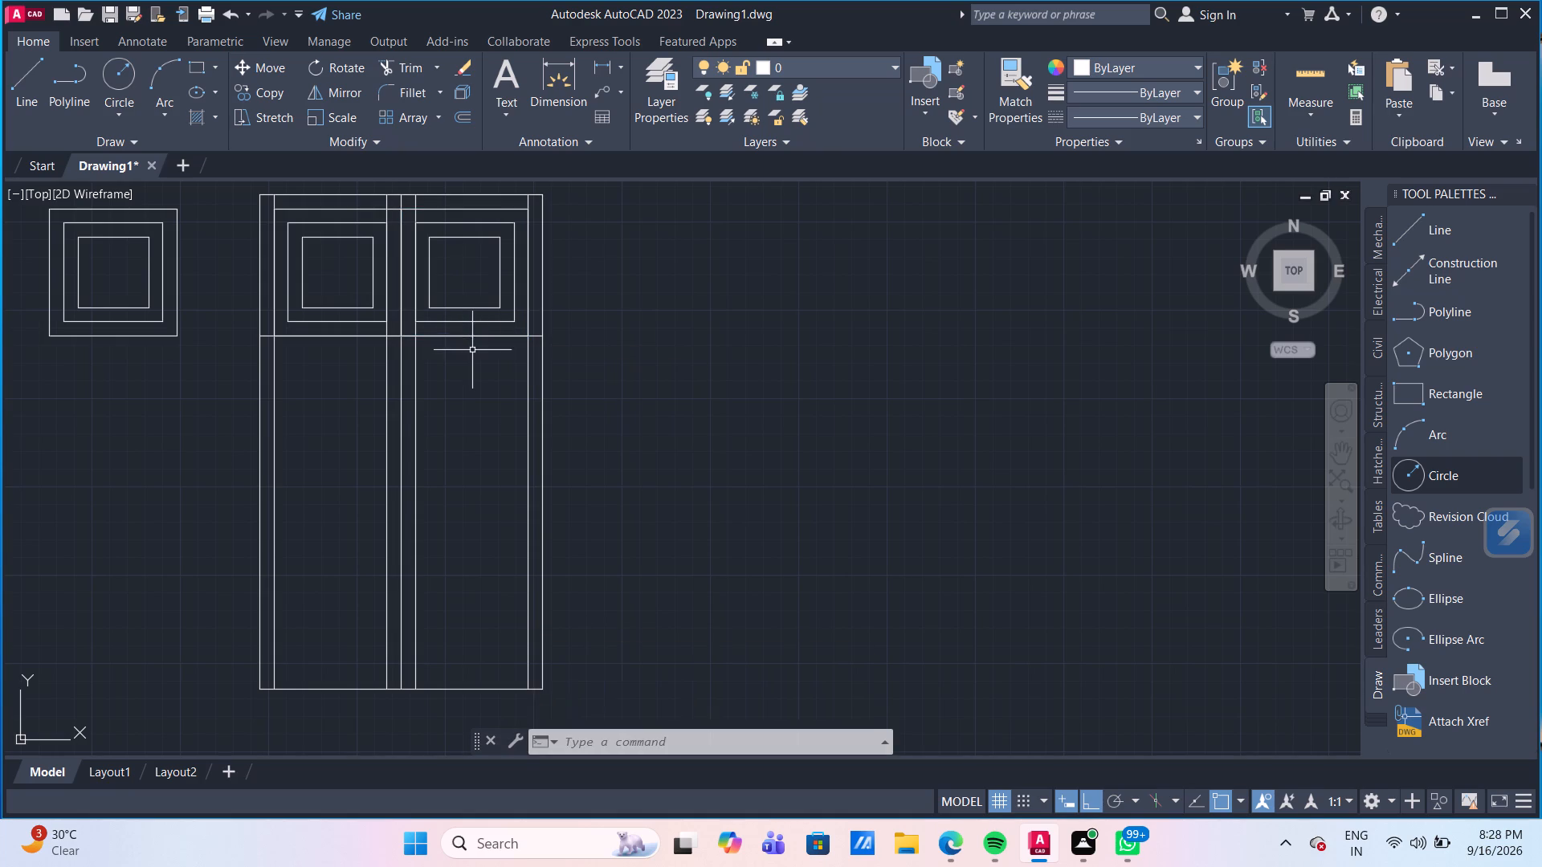
Offset the new window's bottom edge upward three times in succession at 10 spacing.
middle_click_drag(449, 529, 427, 473)
scroll(449, 529, "down", 1)
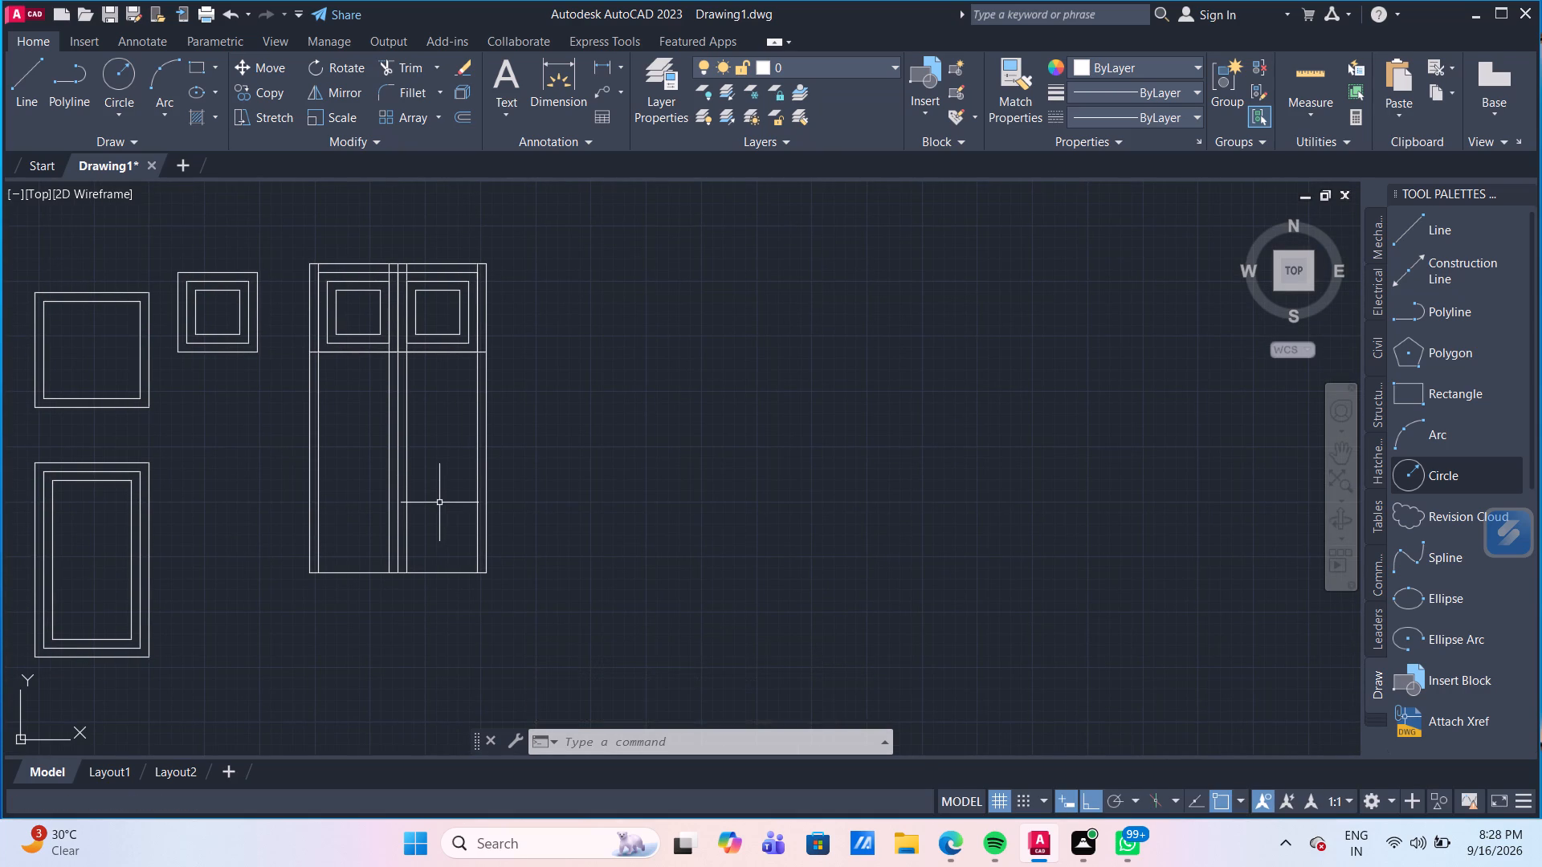
key("o")
key("Return")
key("Return")
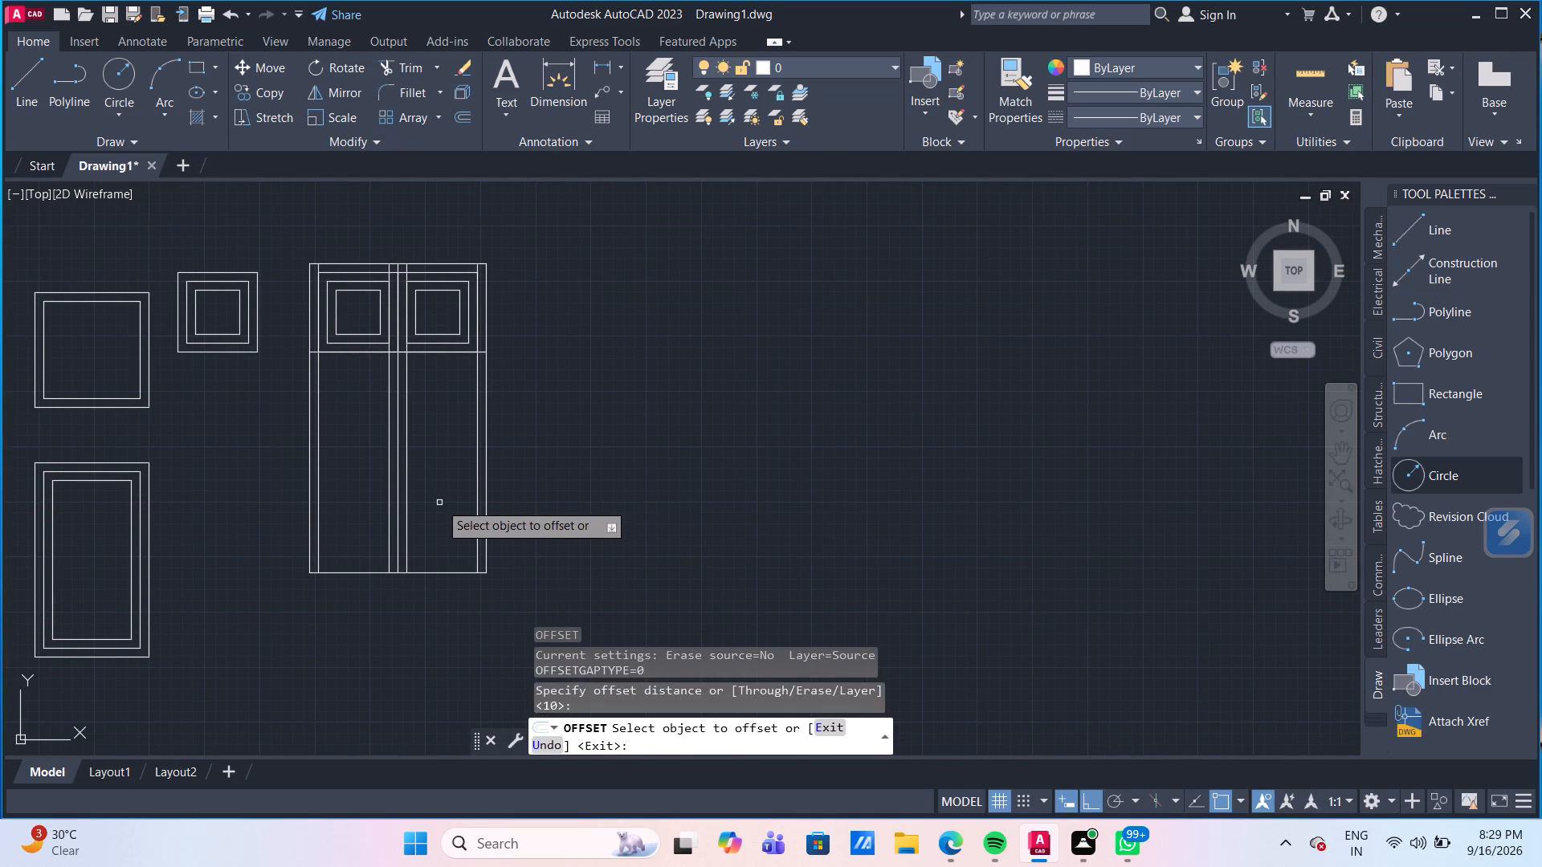
left_click_drag(441, 572, 438, 561)
left_click(434, 539)
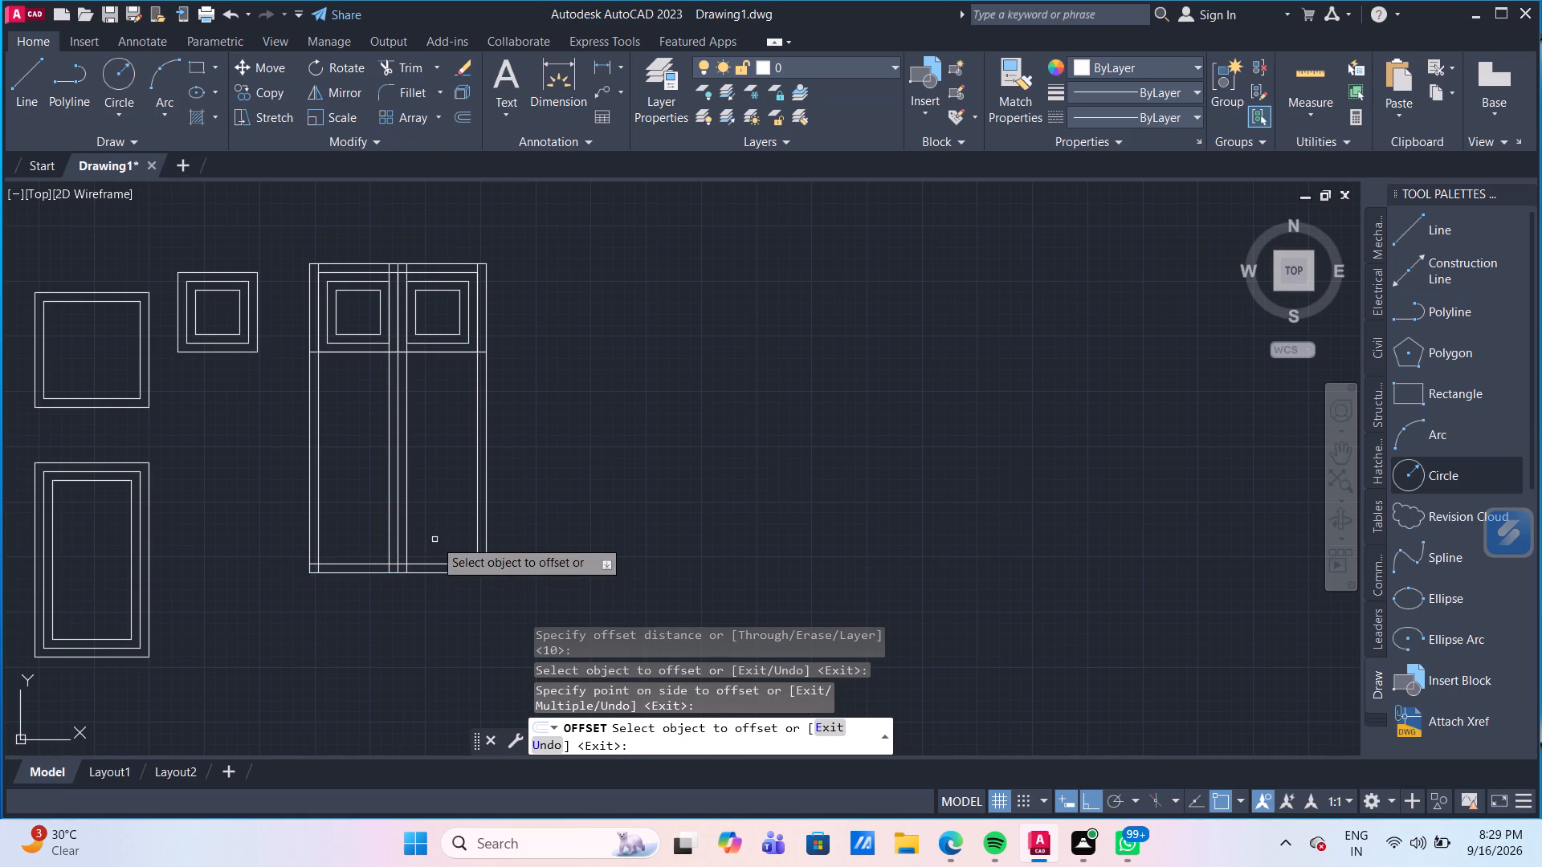
left_click(442, 565)
left_click(442, 543)
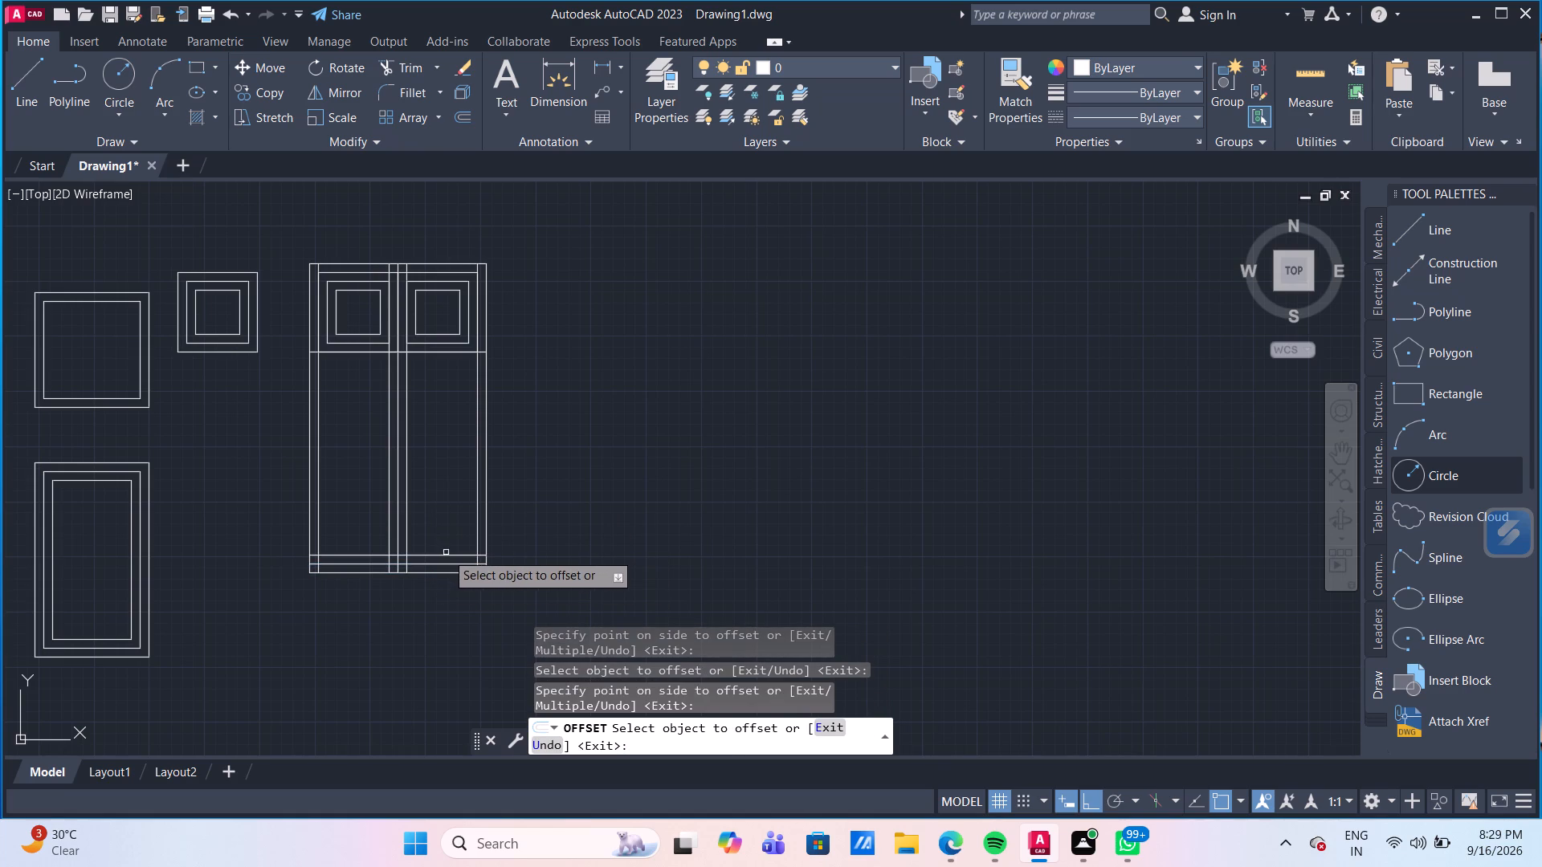
left_click_drag(447, 555, 447, 543)
left_click(447, 520)
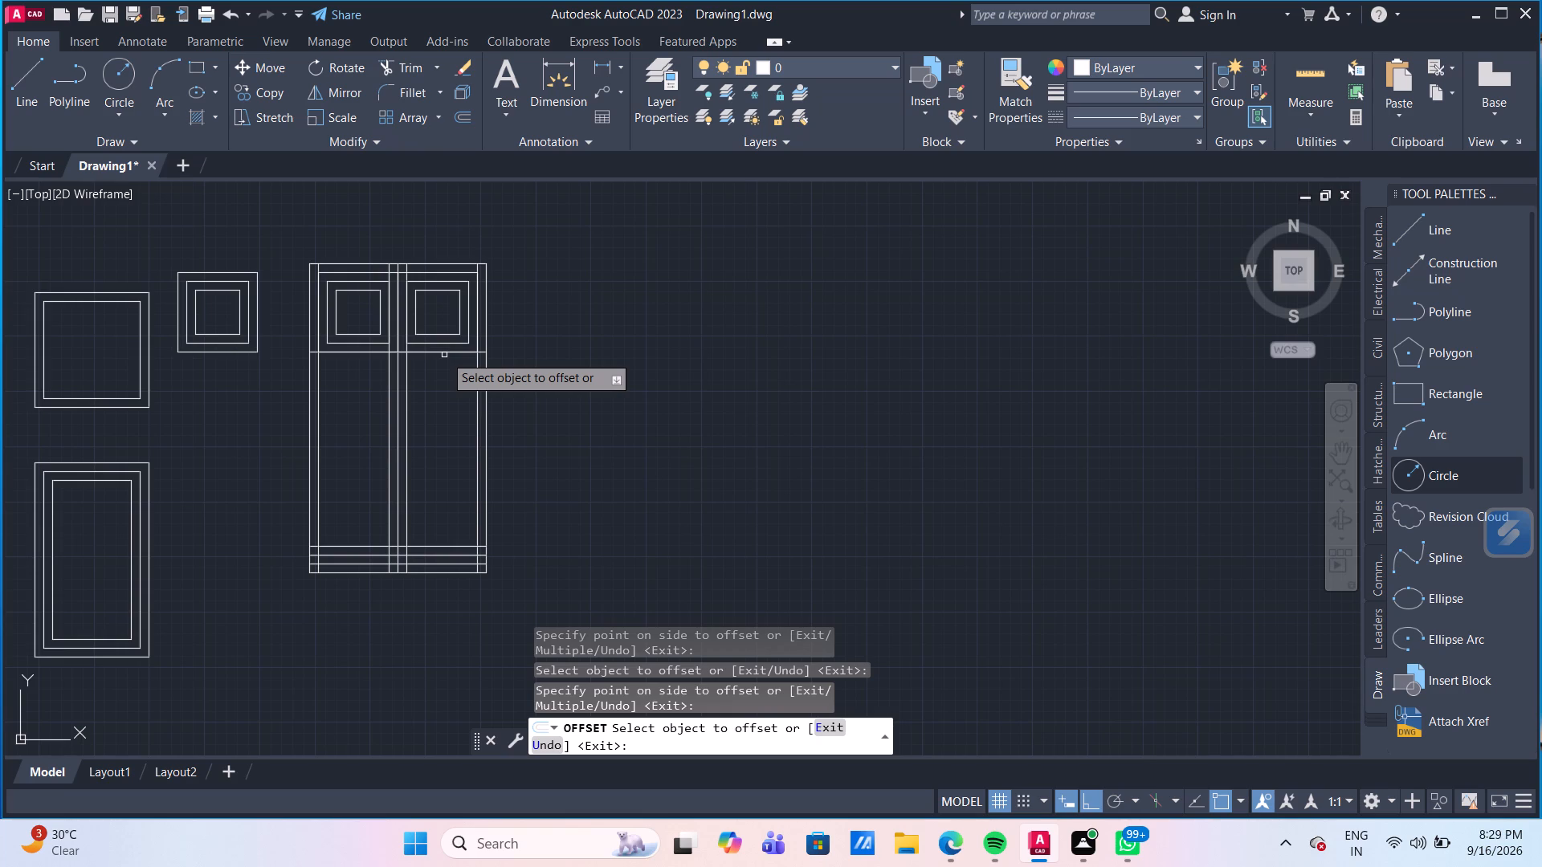
In the lower-right pane, offset the right inner frame line inward by 10 twice and the left frame line inward by 10.
left_click(475, 394)
left_click(457, 402)
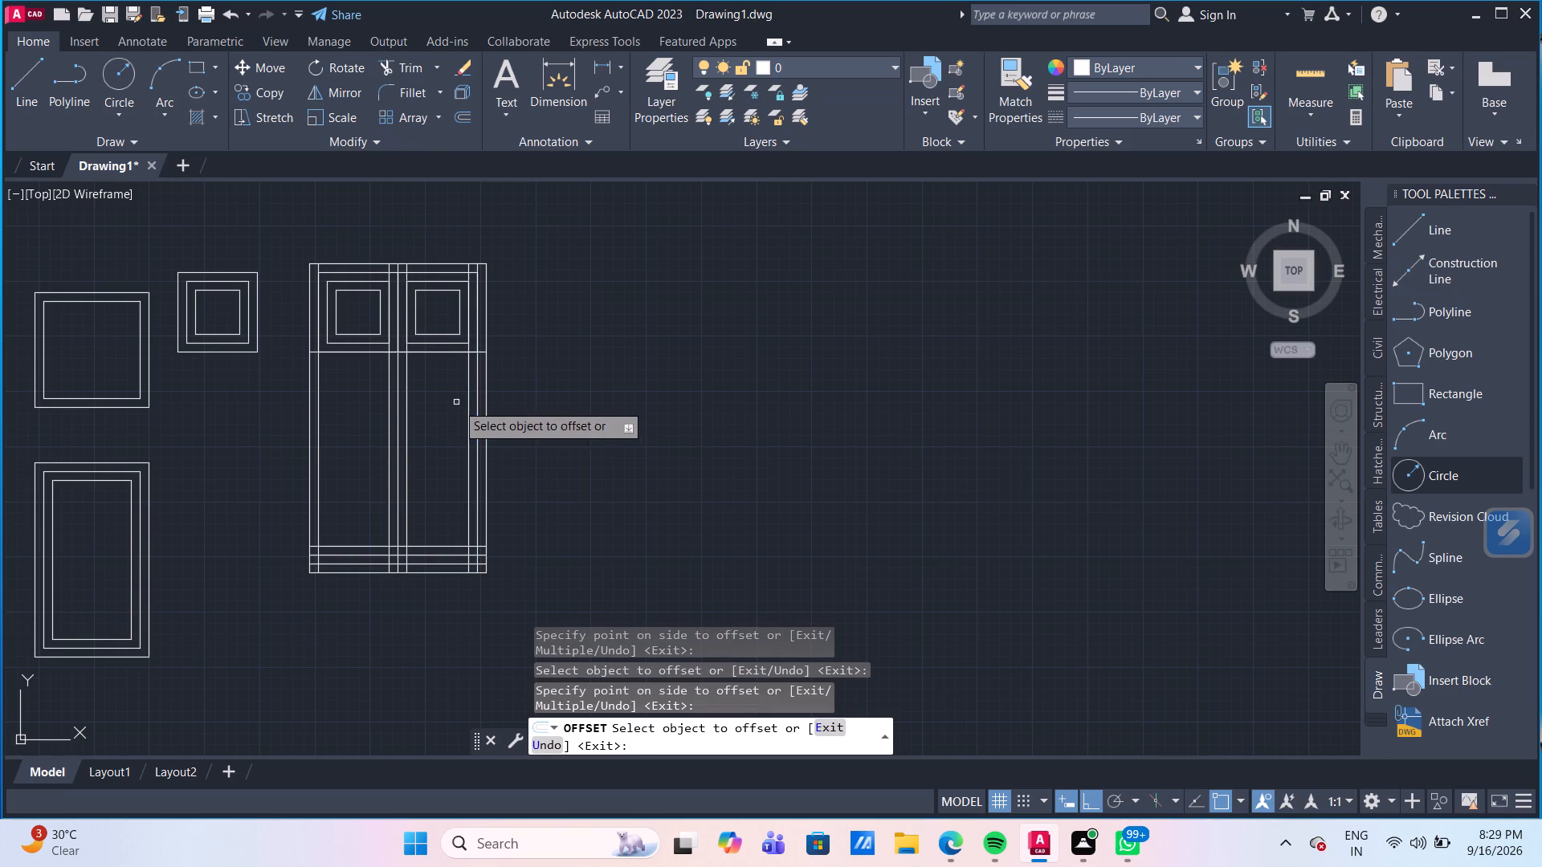
left_click(469, 411)
left_click(455, 408)
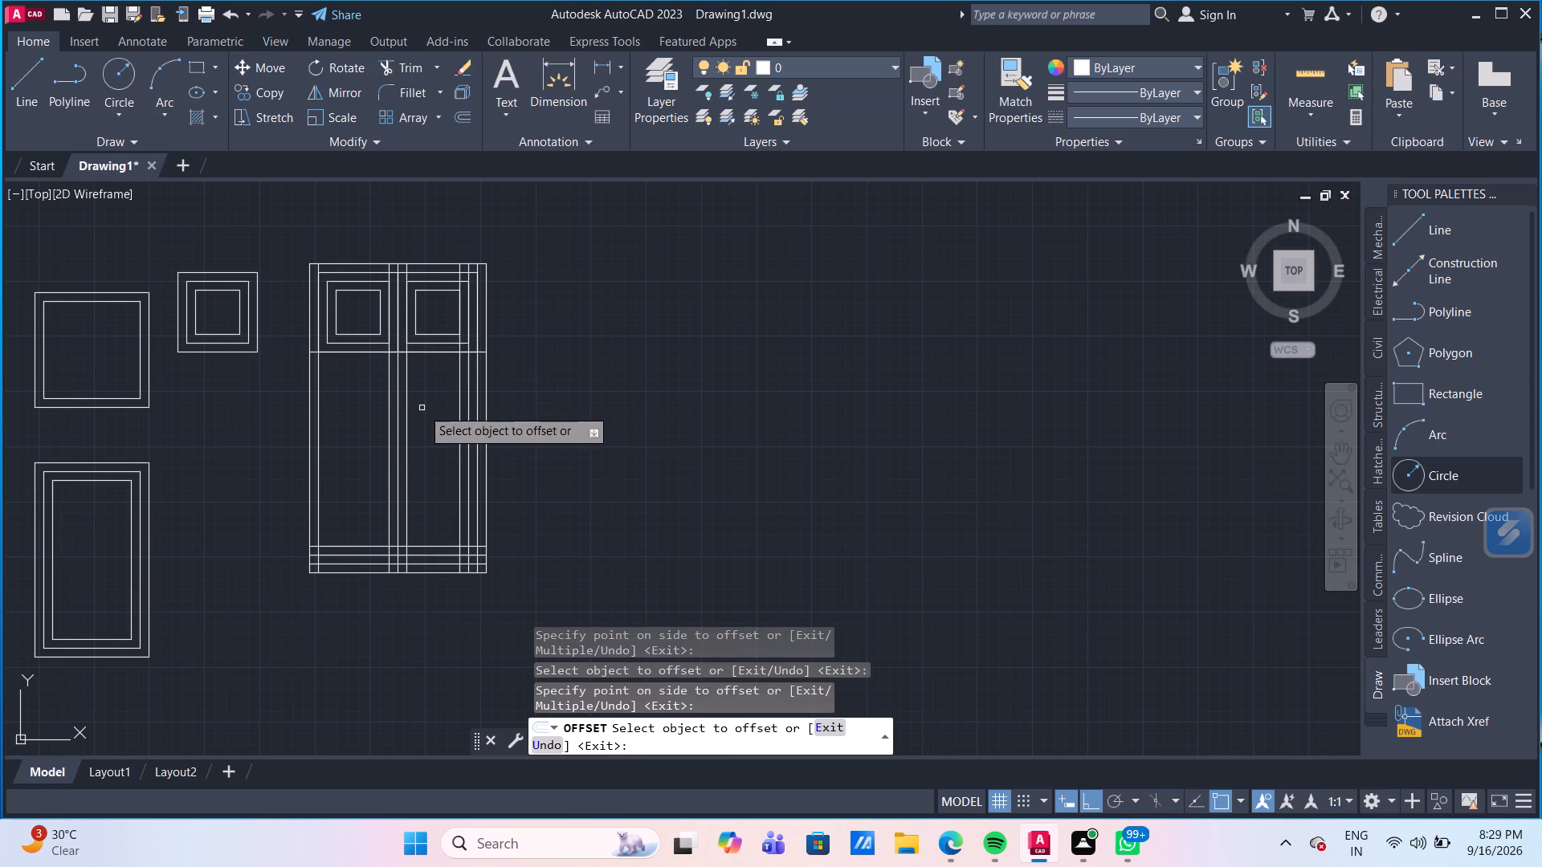
left_click_drag(405, 401, 415, 406)
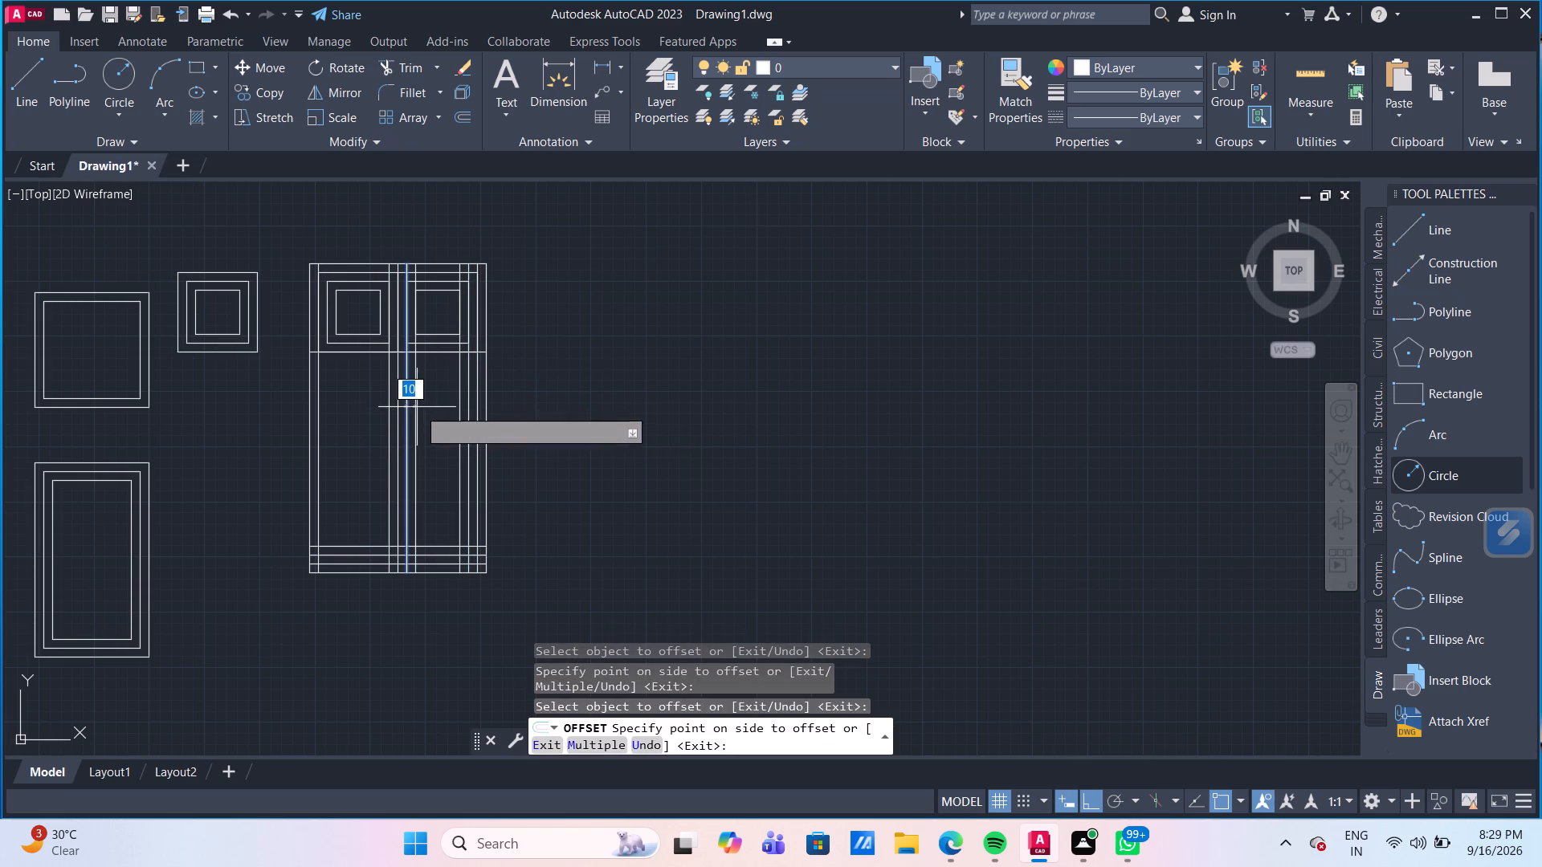
left_click(418, 409)
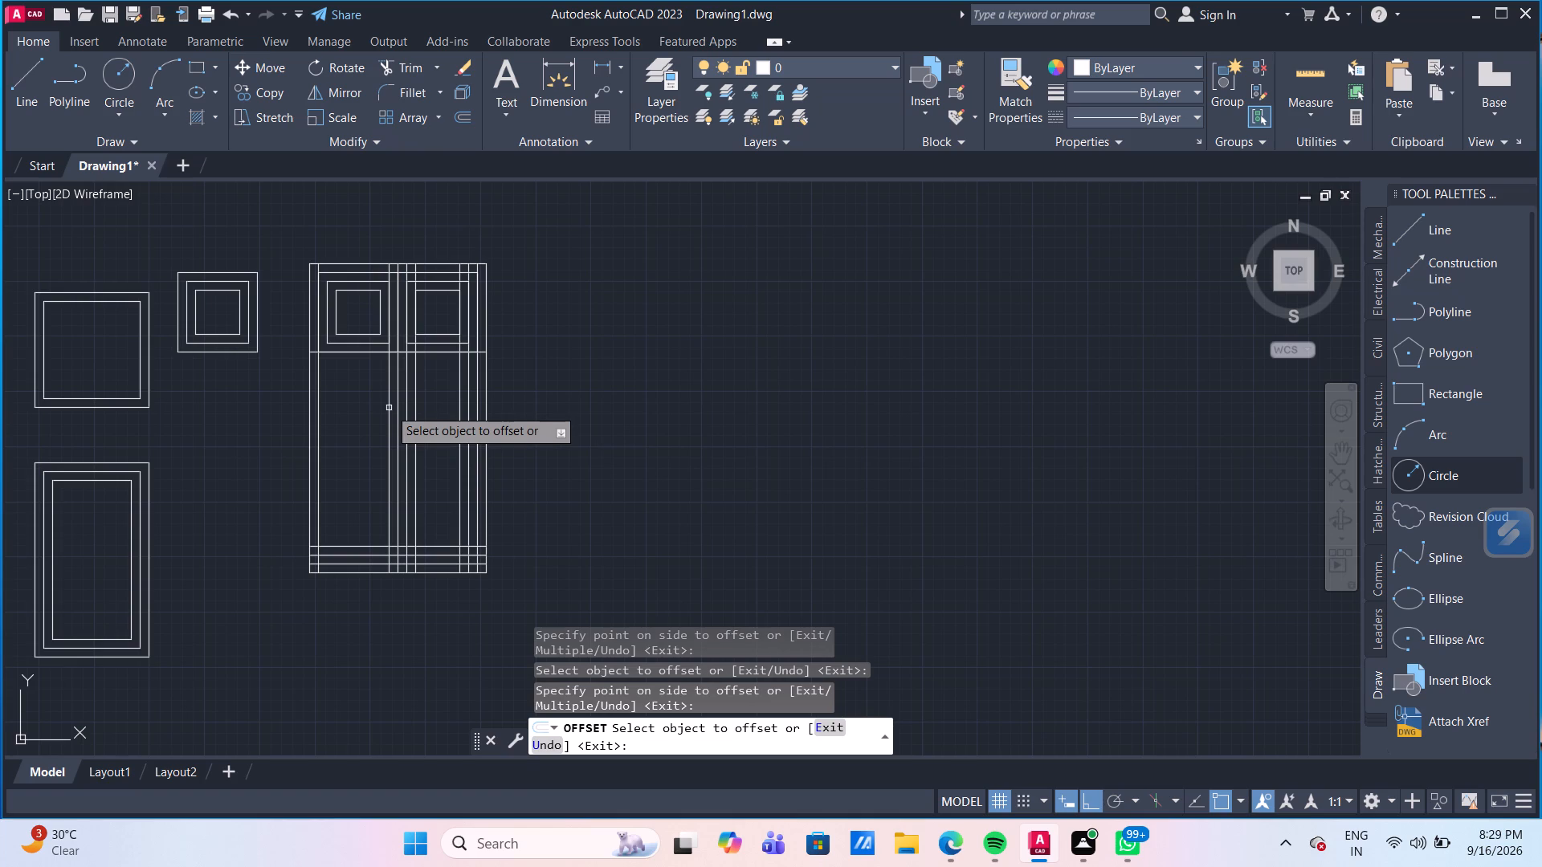
In the lower-left pane, offset the right frame line inward by 10 and the left inner frame line inward by 10 twice.
left_click(388, 408)
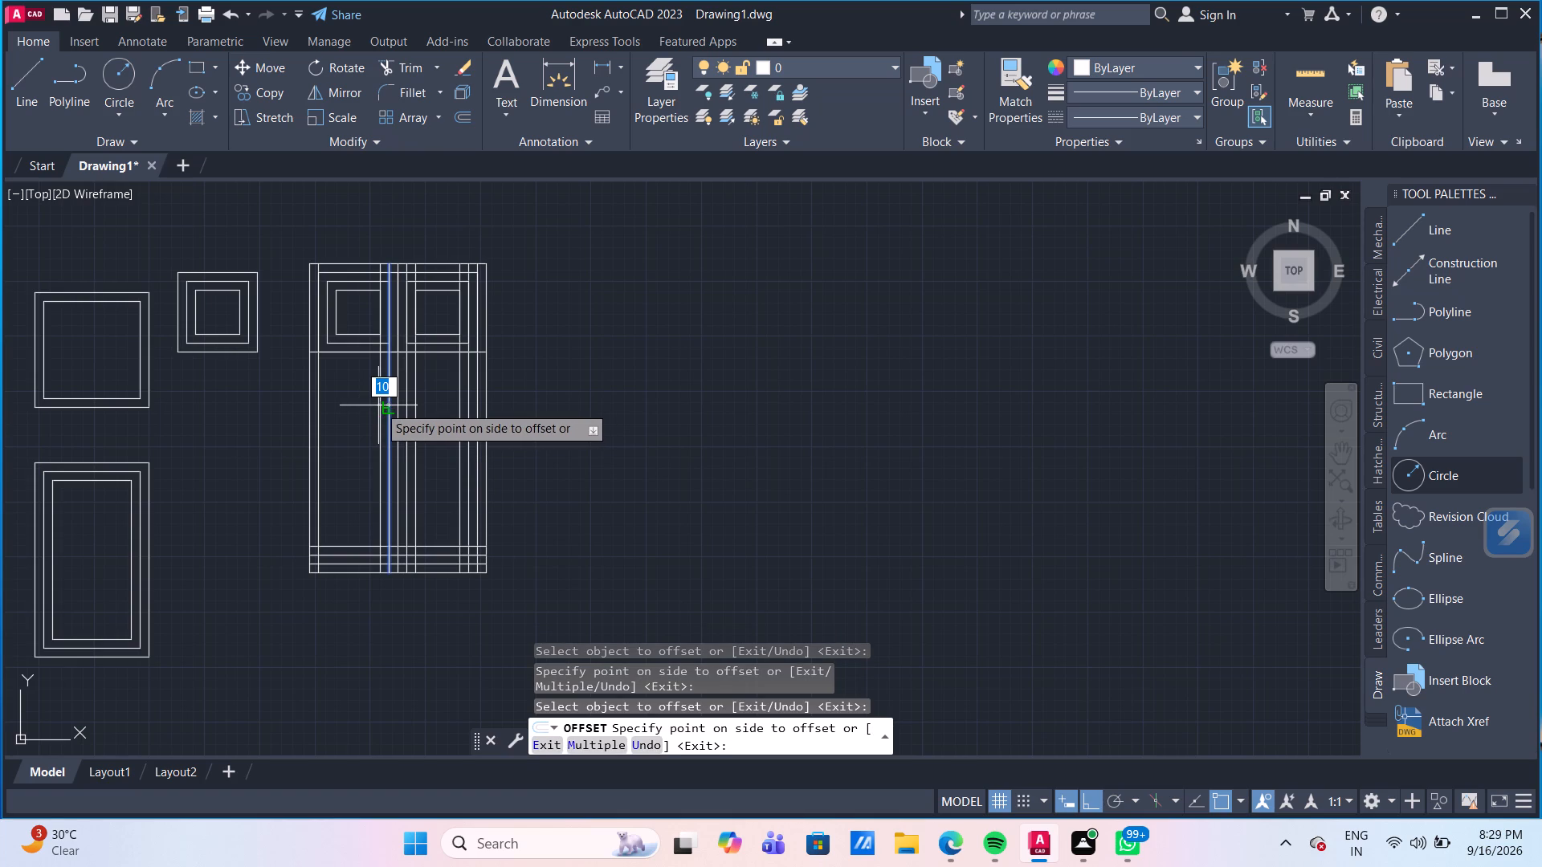
left_click(378, 405)
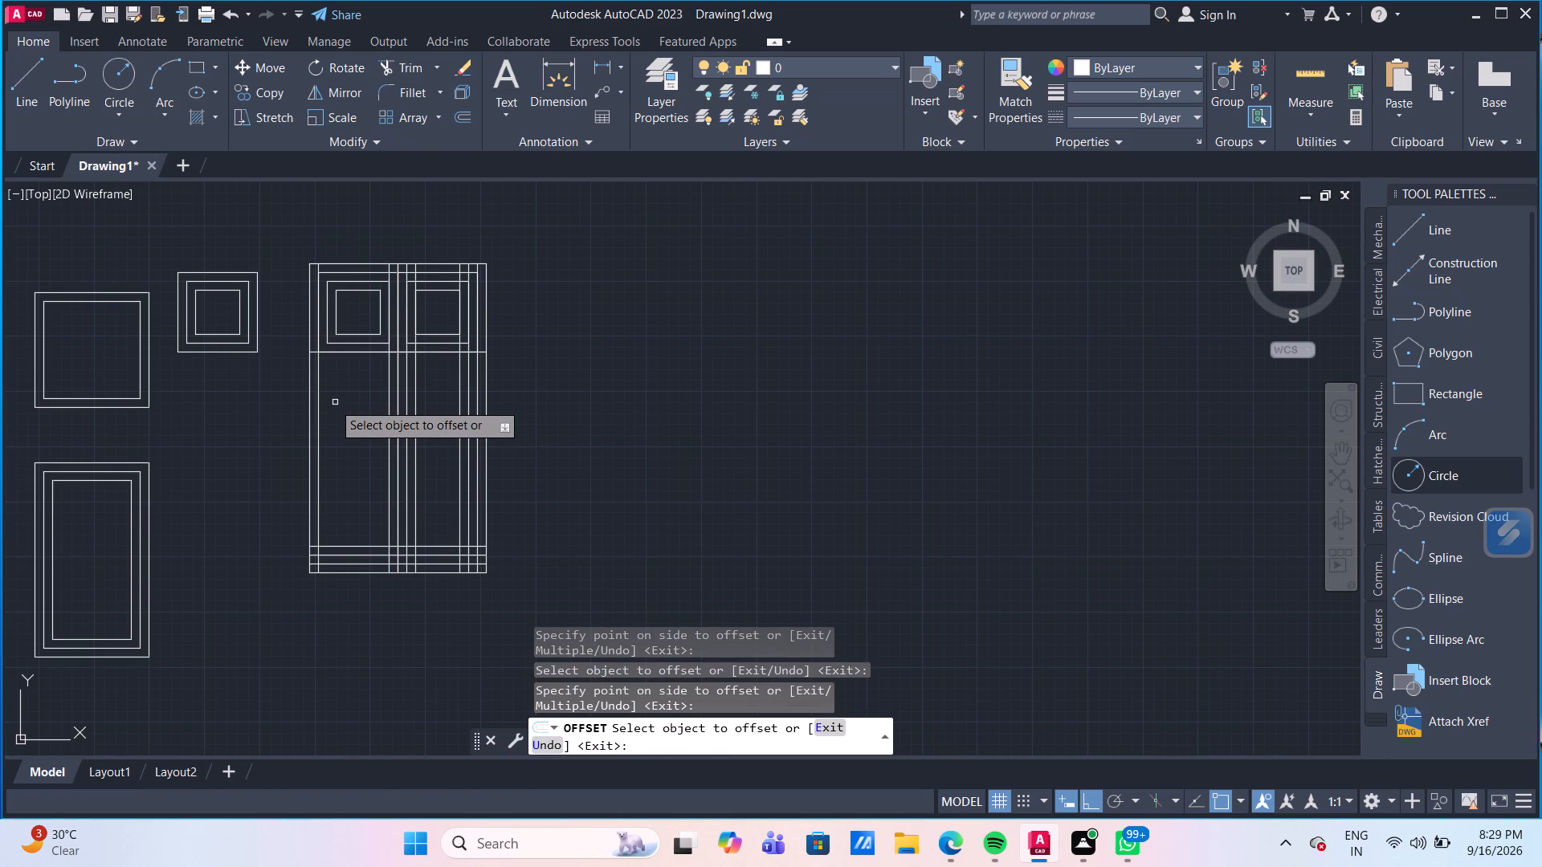
left_click_drag(317, 399, 326, 404)
left_click(333, 409)
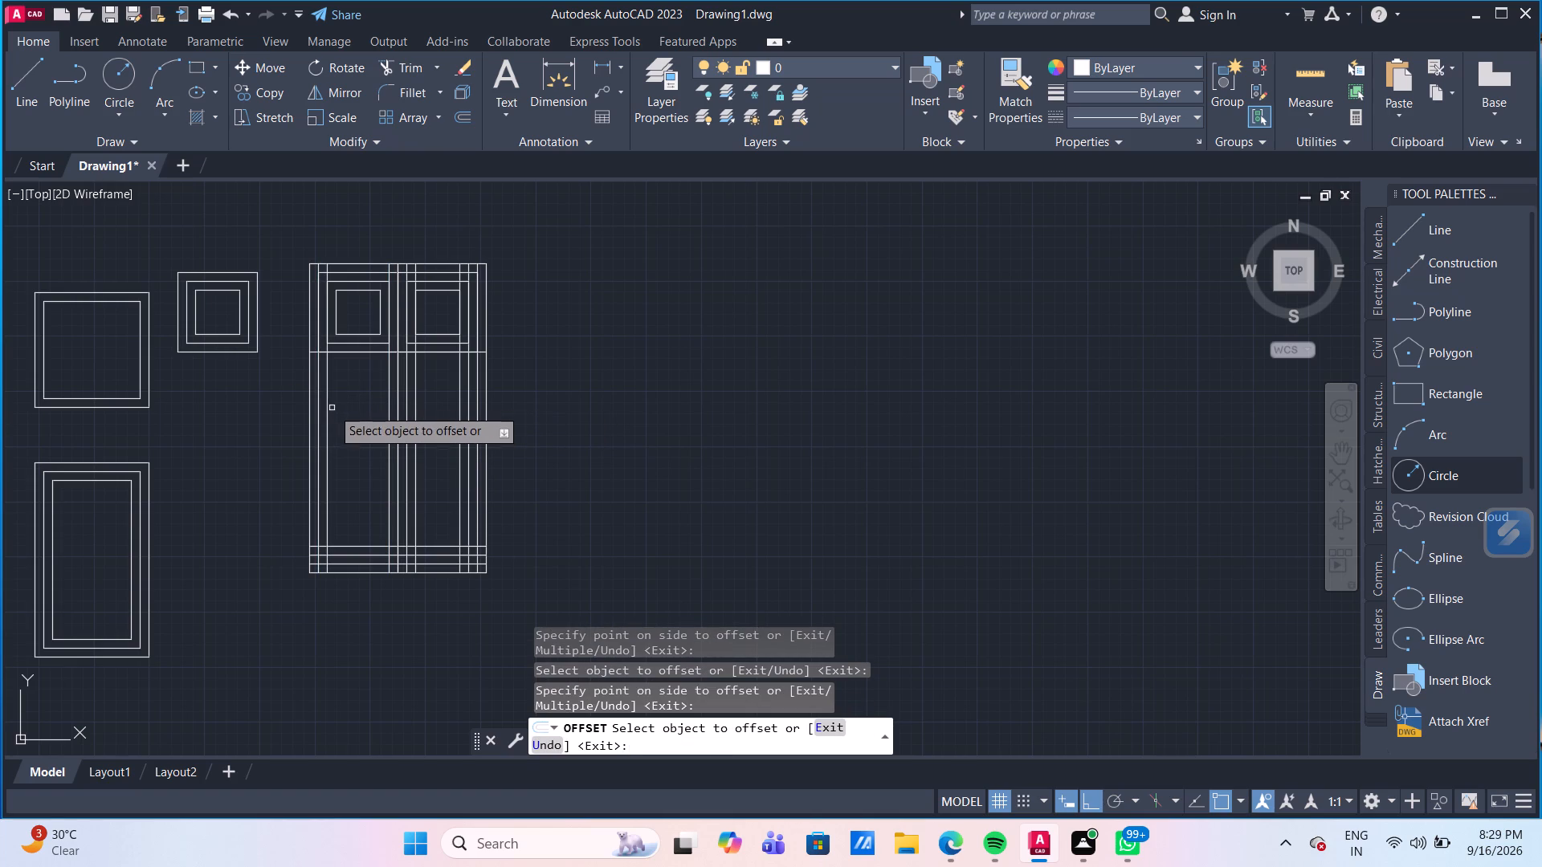
left_click(328, 405)
left_click(335, 409)
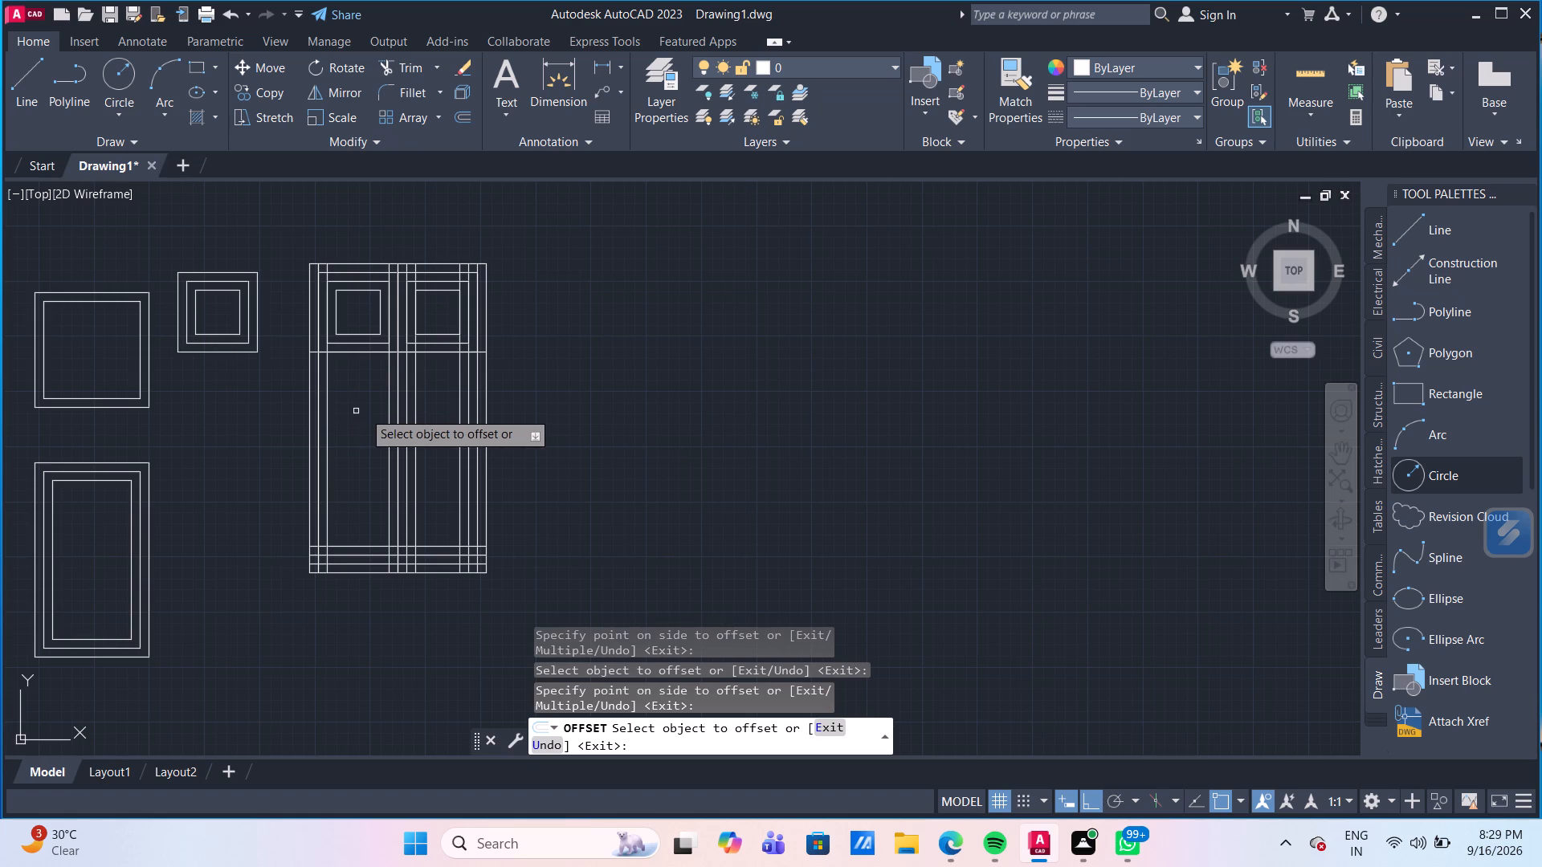
left_click(388, 421)
left_click(374, 415)
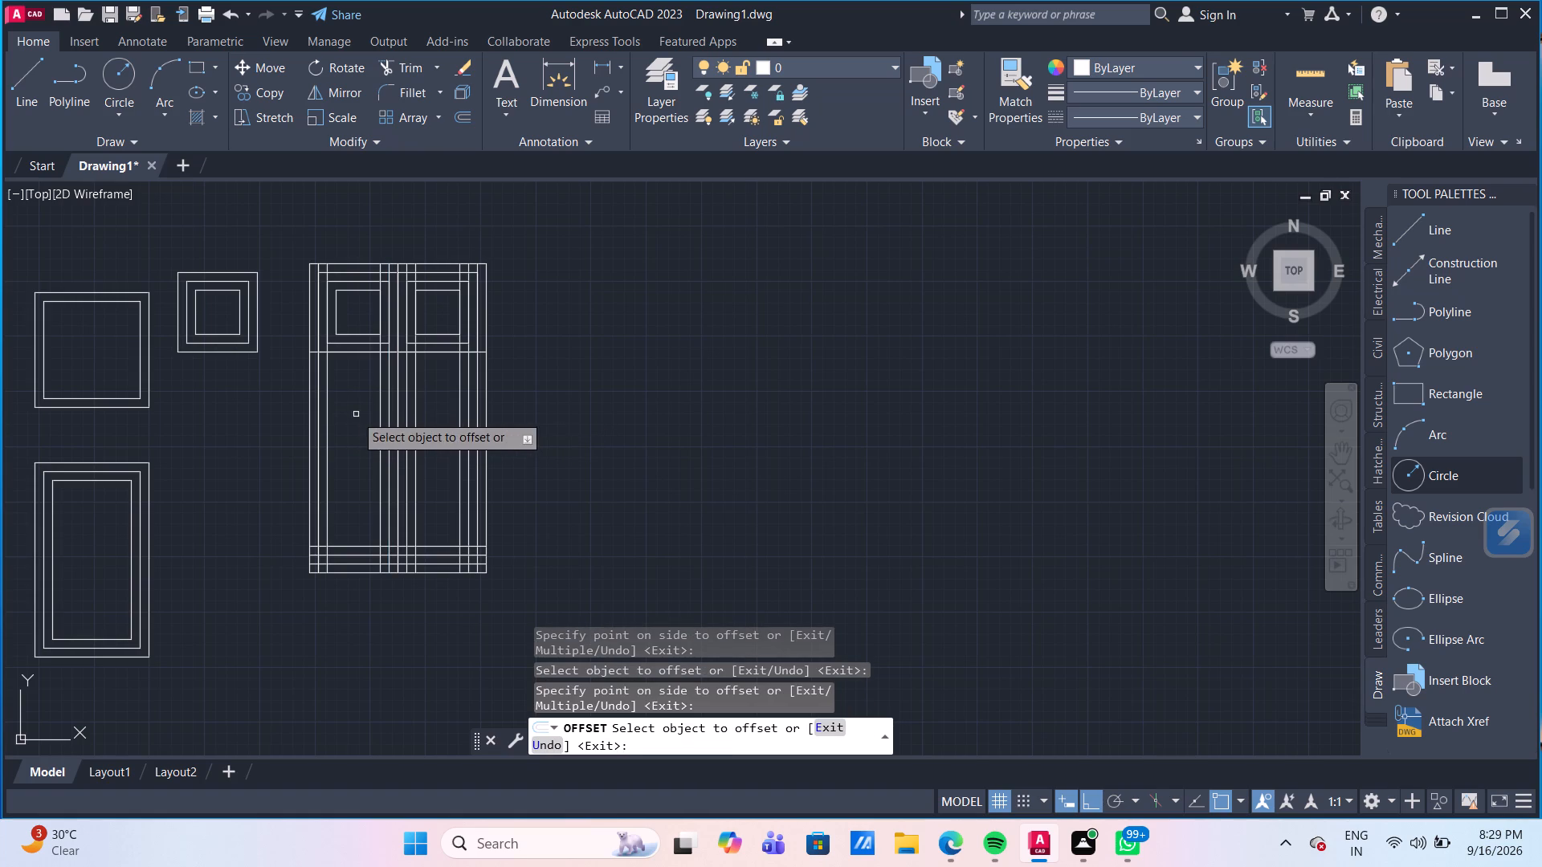
left_click(328, 402)
left_click(338, 409)
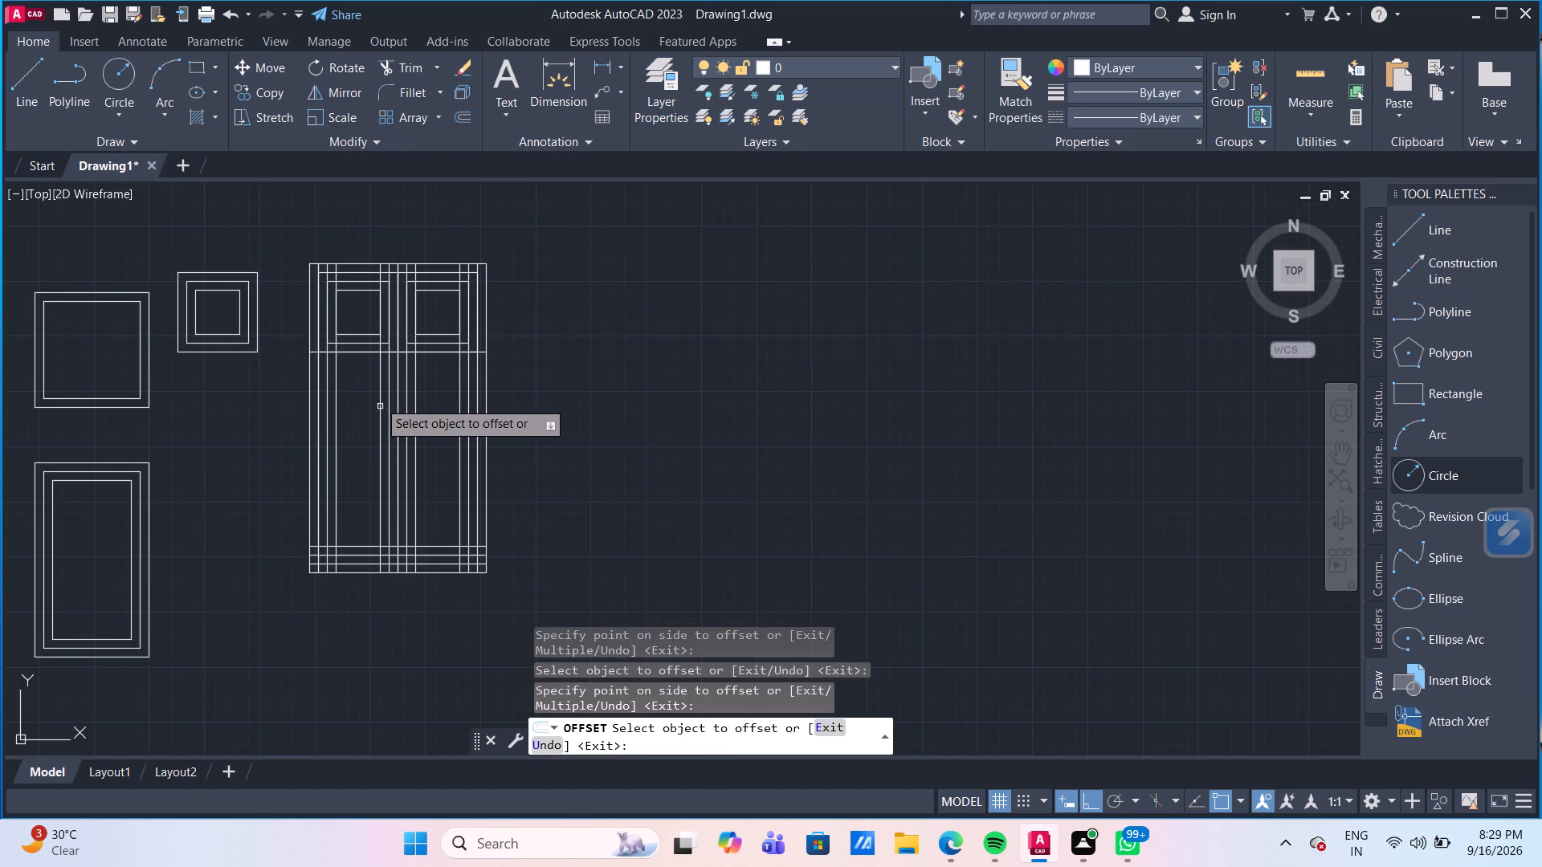
left_click(367, 354)
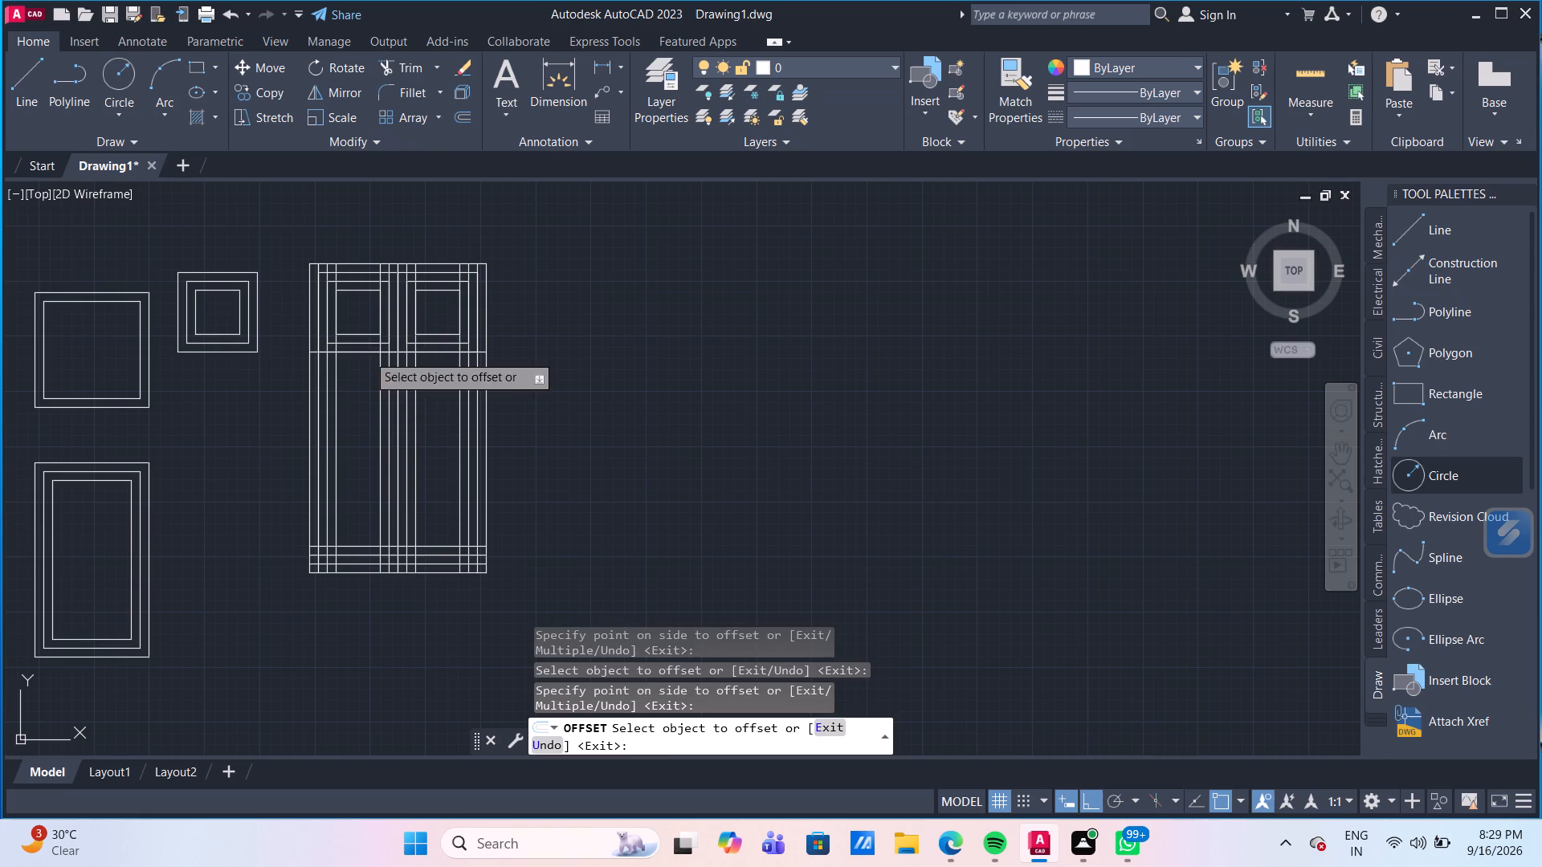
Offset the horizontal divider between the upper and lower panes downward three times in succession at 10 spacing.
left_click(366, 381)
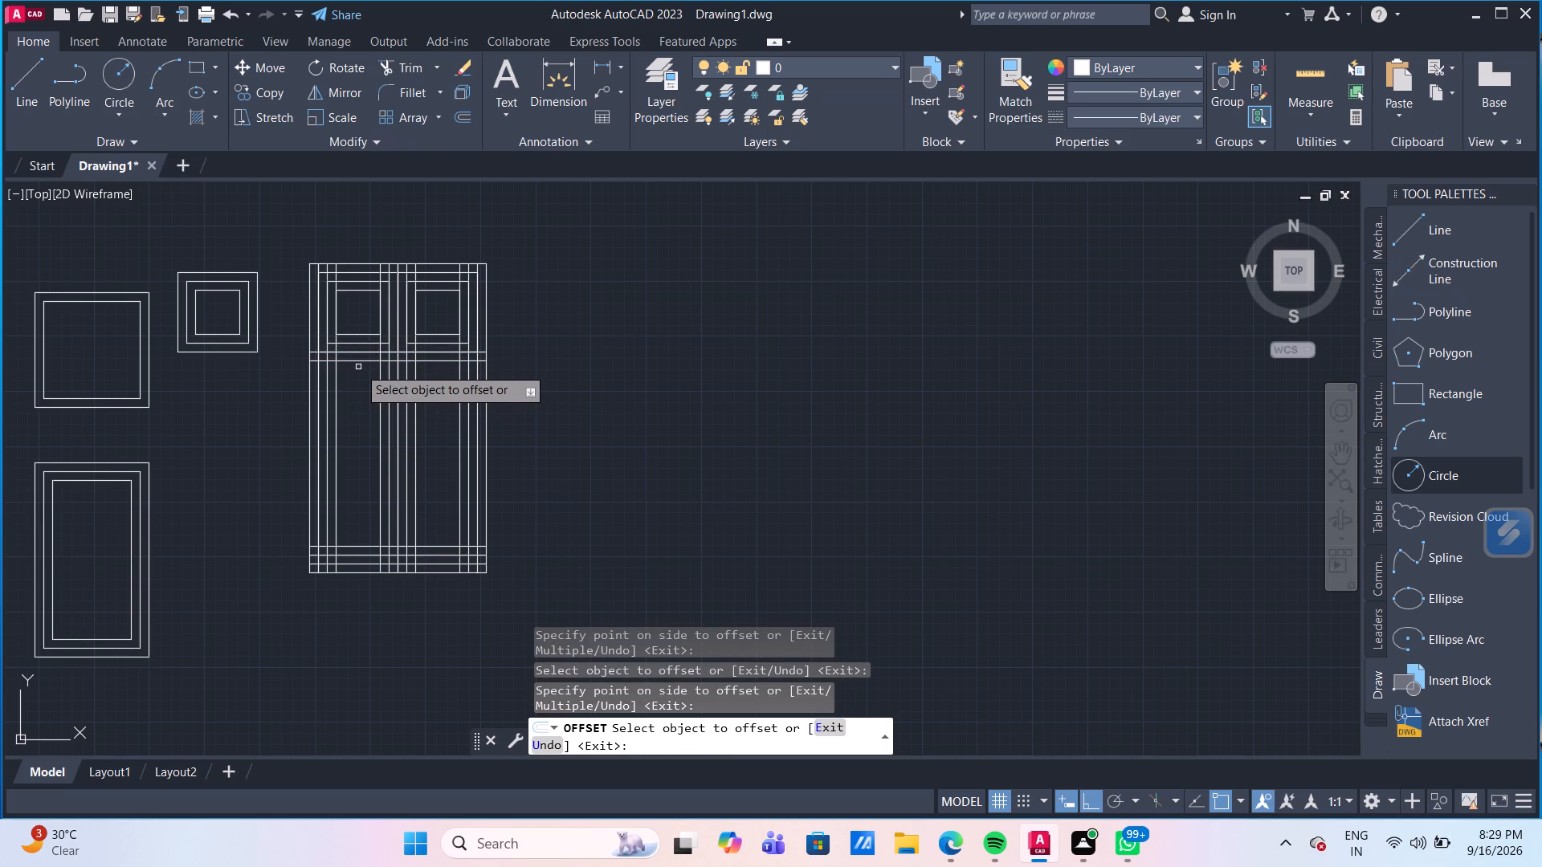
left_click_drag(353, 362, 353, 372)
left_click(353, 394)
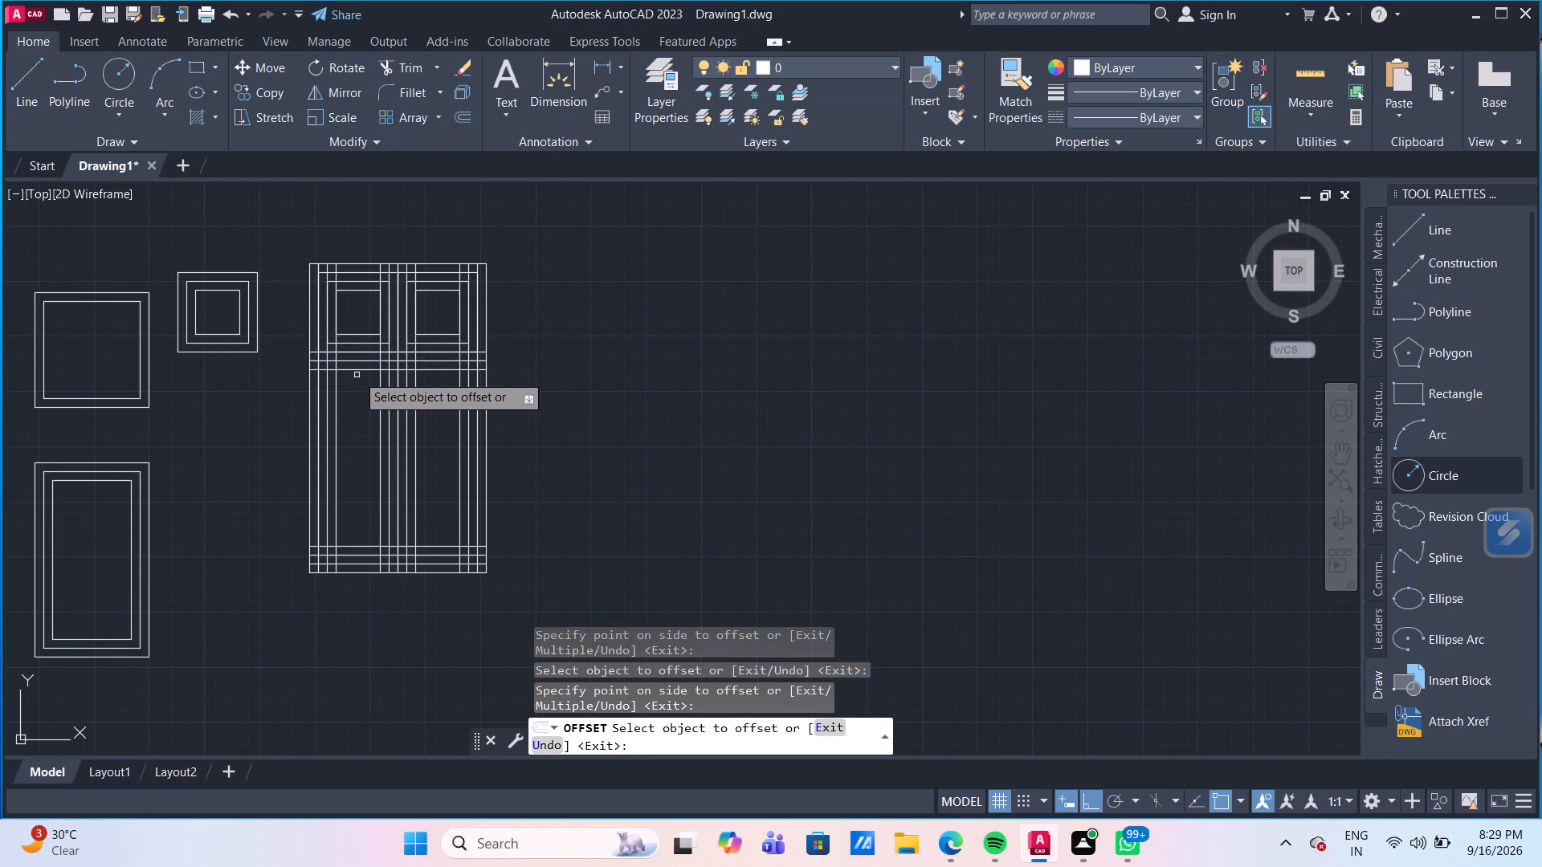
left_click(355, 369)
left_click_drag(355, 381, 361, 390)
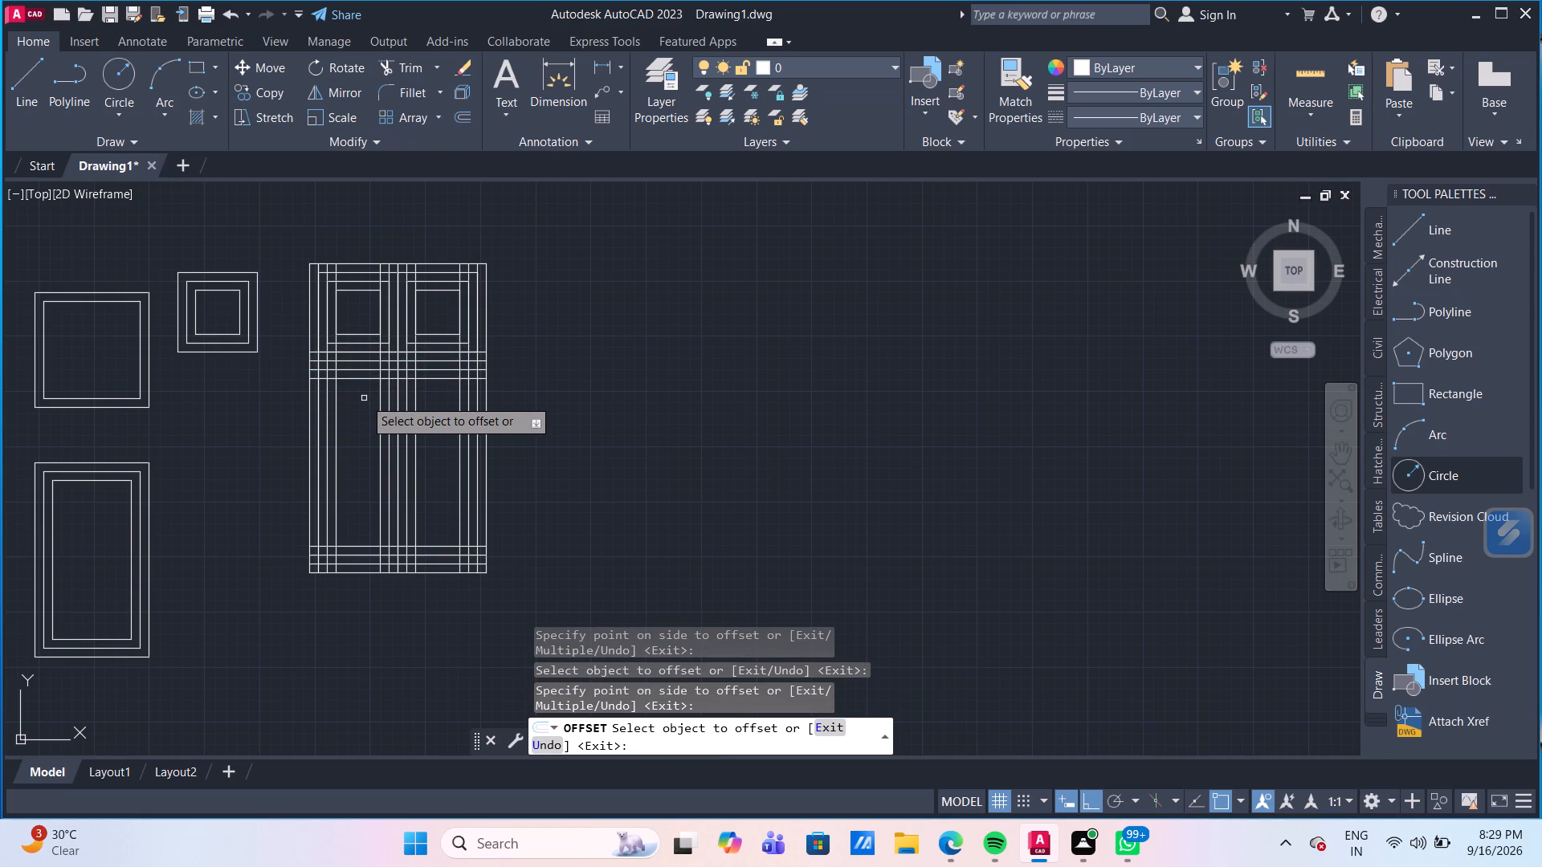
Undo the offset lines in the lower panes, below the divider and along the bottom edge, then end the Offset command.
scroll(443, 389, "up", 1)
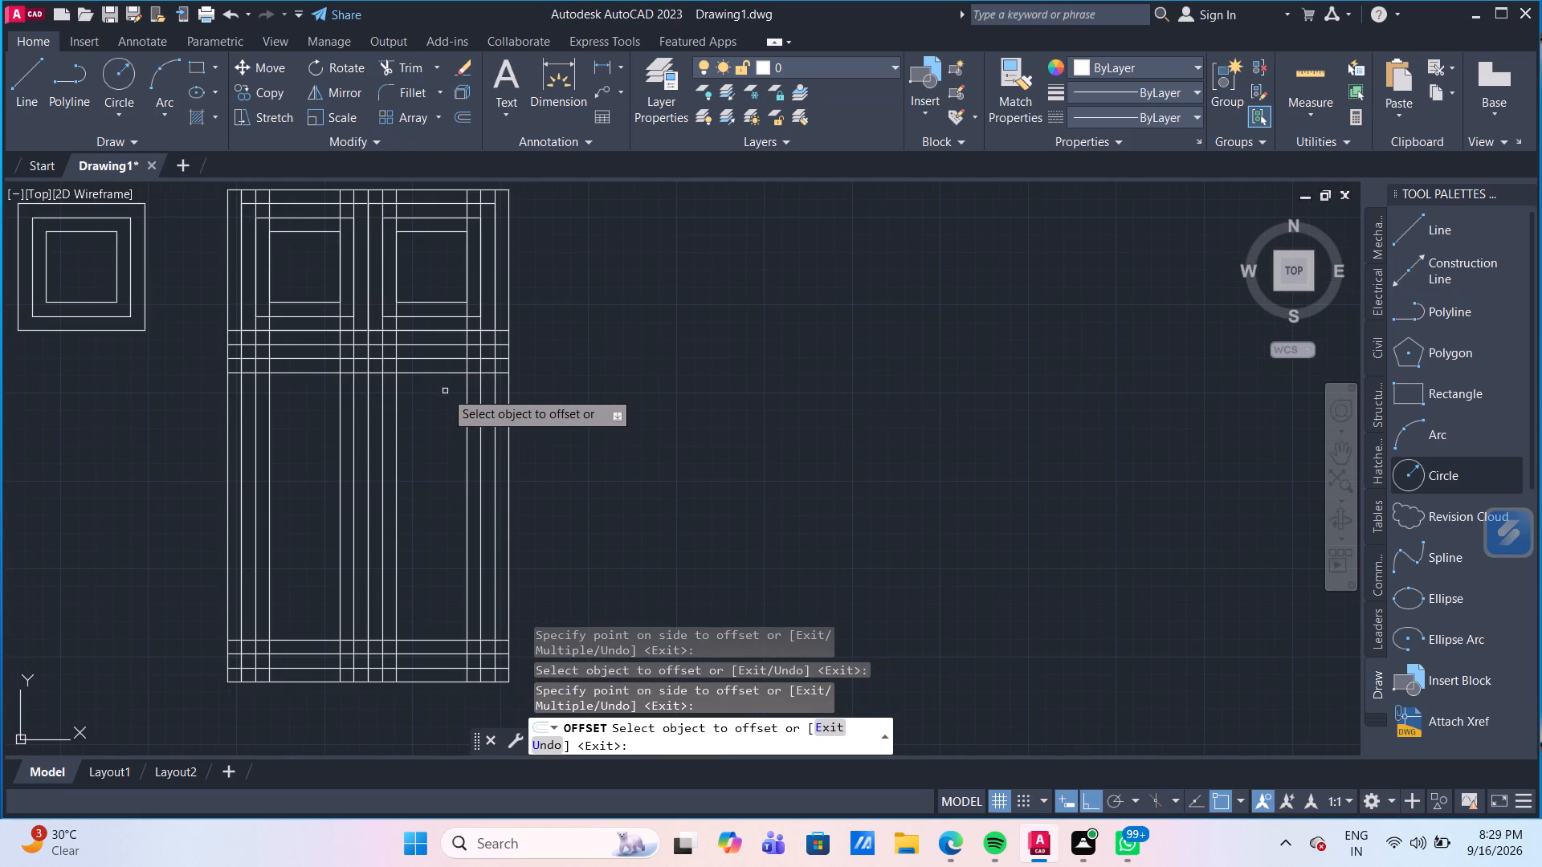
scroll(445, 391, "down", 3)
scroll(493, 439, "up", 3)
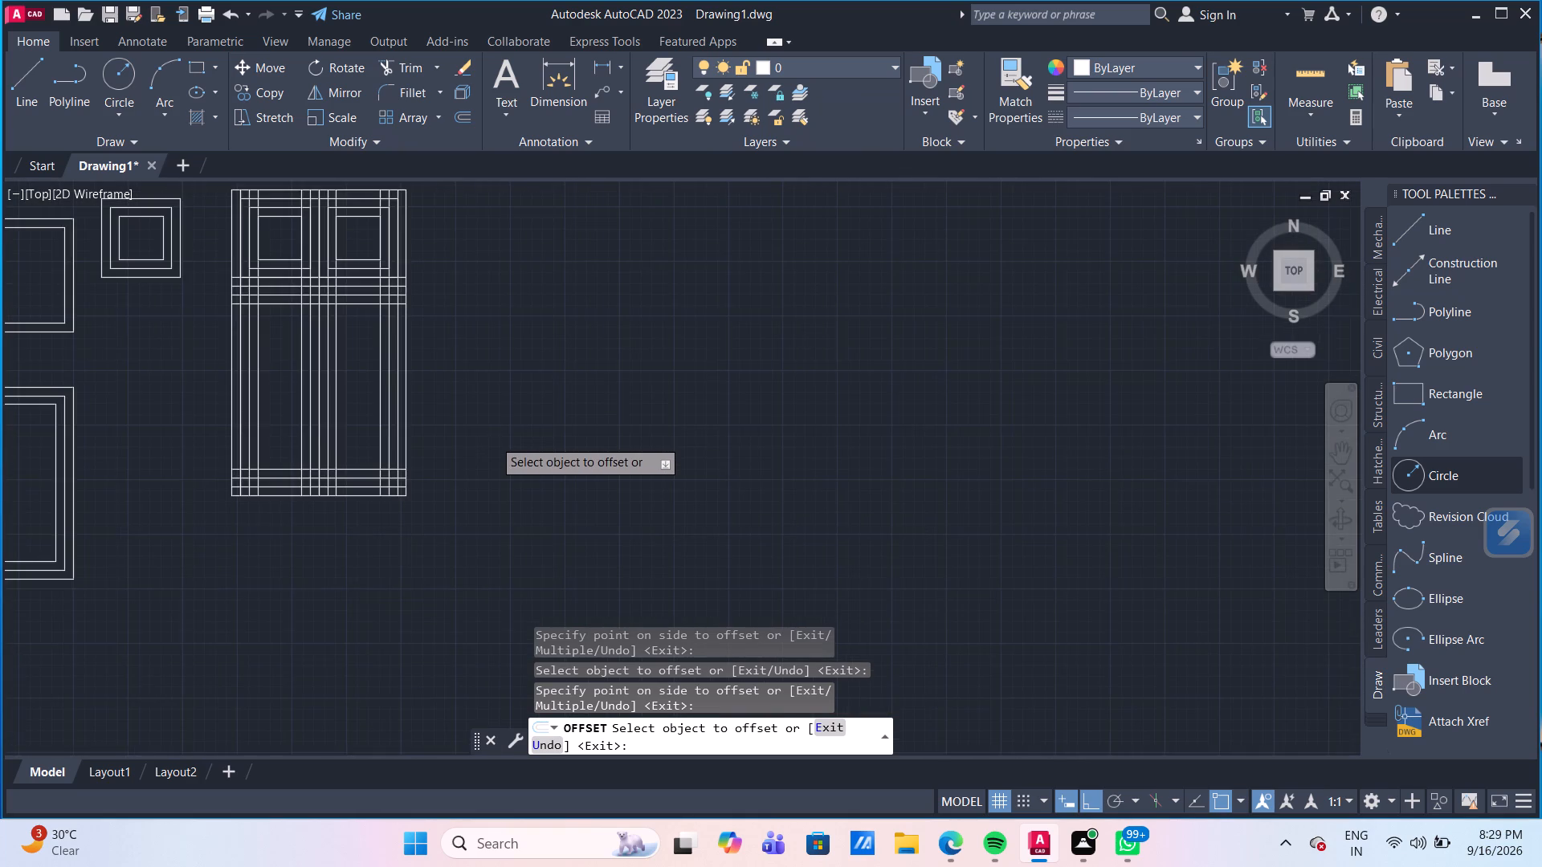
middle_click_drag(493, 439, 553, 527)
scroll(540, 519, "down", 3)
scroll(523, 499, "up", 1)
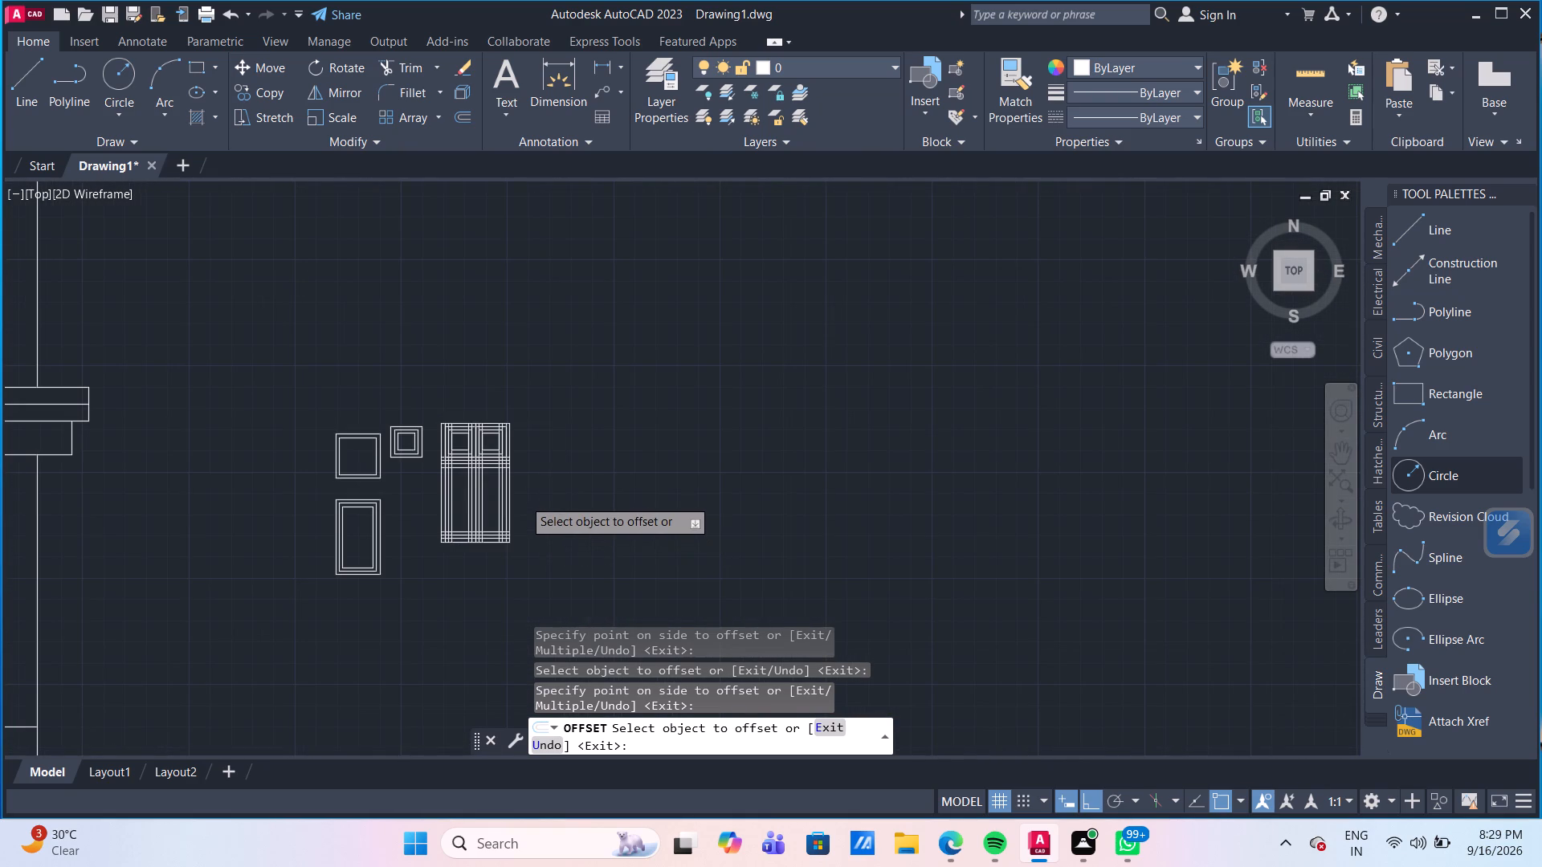
key("ctrl+z")
key("ctrl+z")
key("ctrl+z")
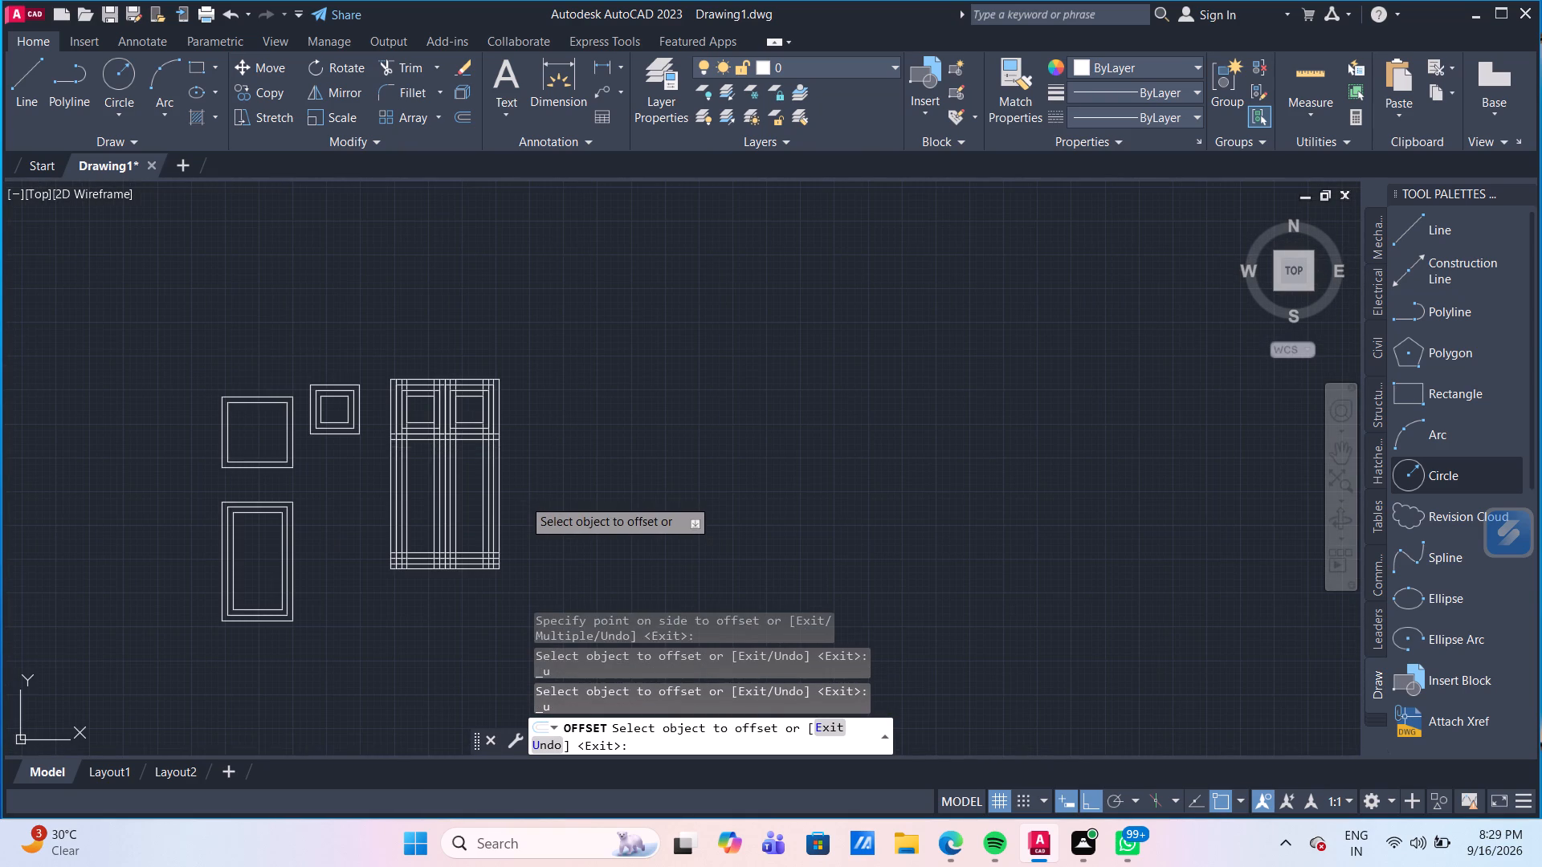
key("ctrl+z")
key("ctrl+z")
key("ctrl+z")
key("ctrl+z")
key("ctrl+z")
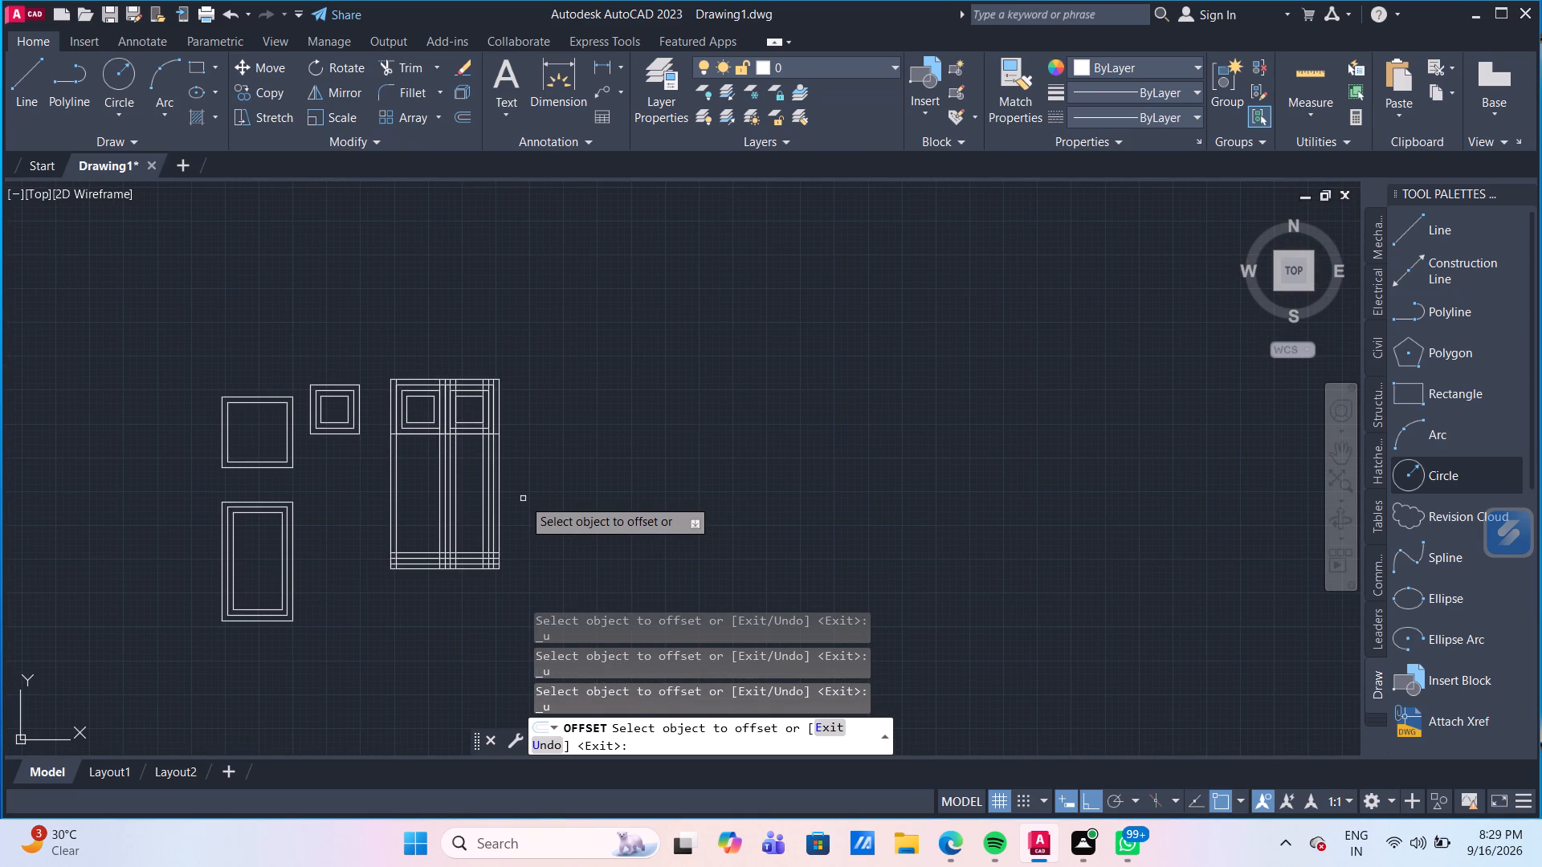
key("ctrl+z")
key("ctrl+z")
key("ctrl+z")
key("ctrl+z")
key("ctrl+z")
key("ctrl+z")
key("ctrl+z")
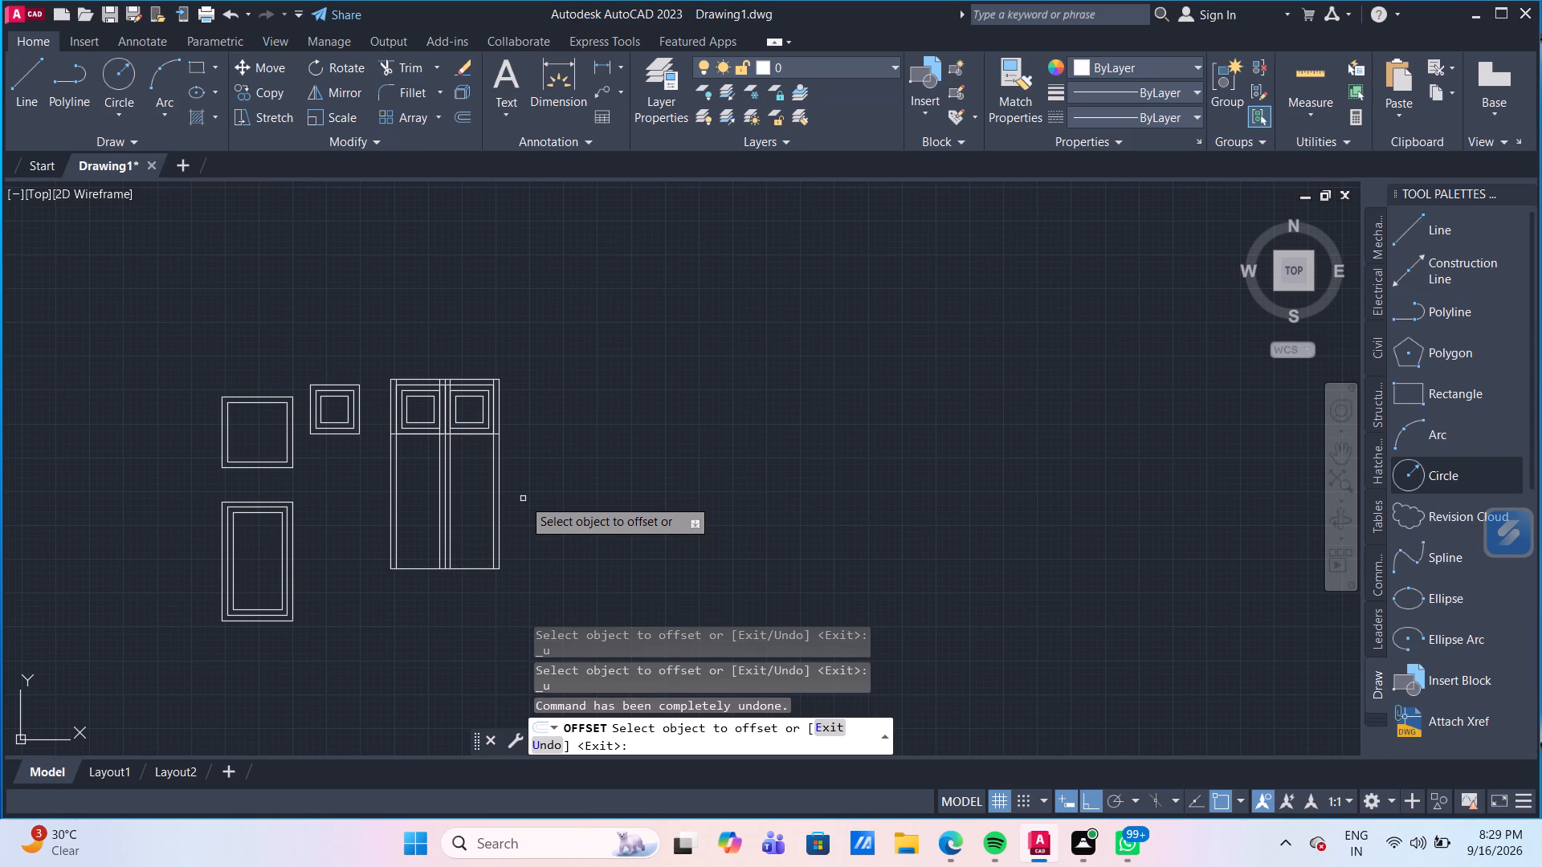
key("ctrl+z")
key("ctrl+z")
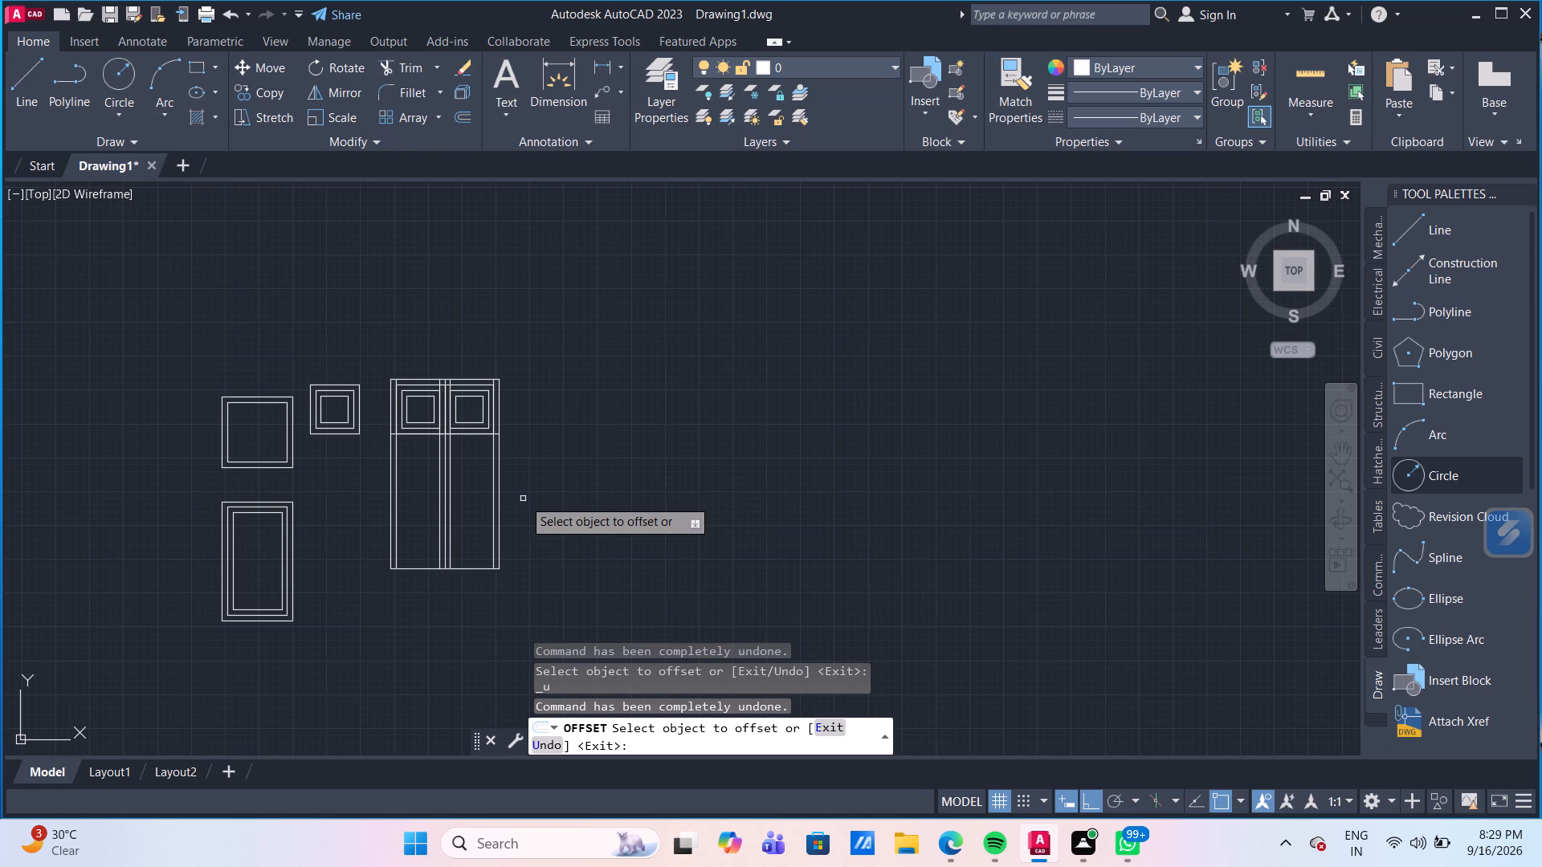
key("ctrl+z")
key("Escape")
Erase the five full-height vertical lines inside the window, including the centre line and the inner side offsets.
scroll(492, 474, "up", 1)
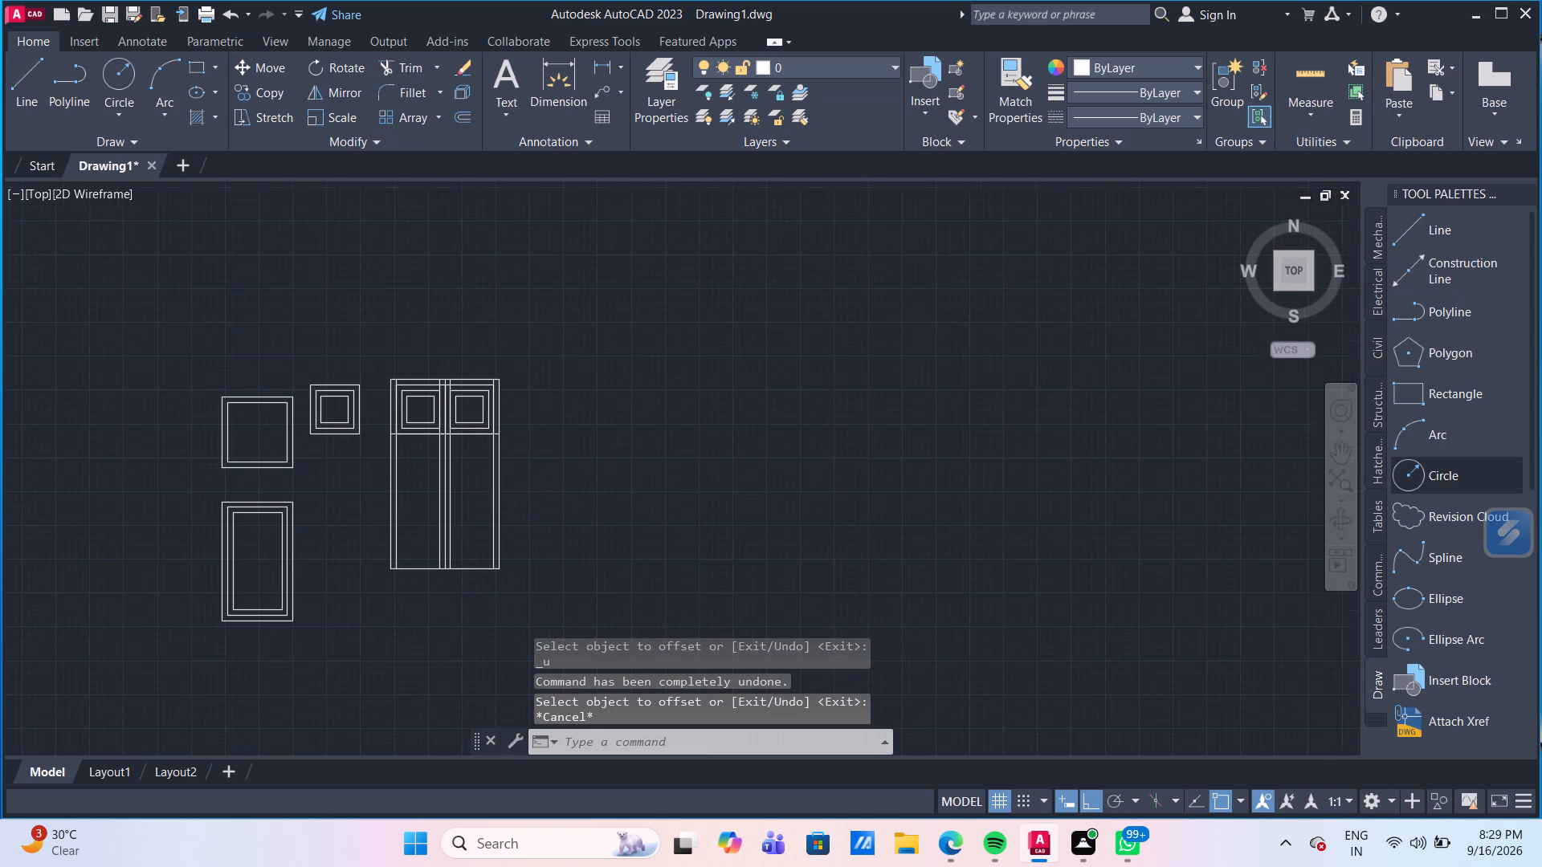
scroll(492, 474, "up", 1)
left_click(492, 474)
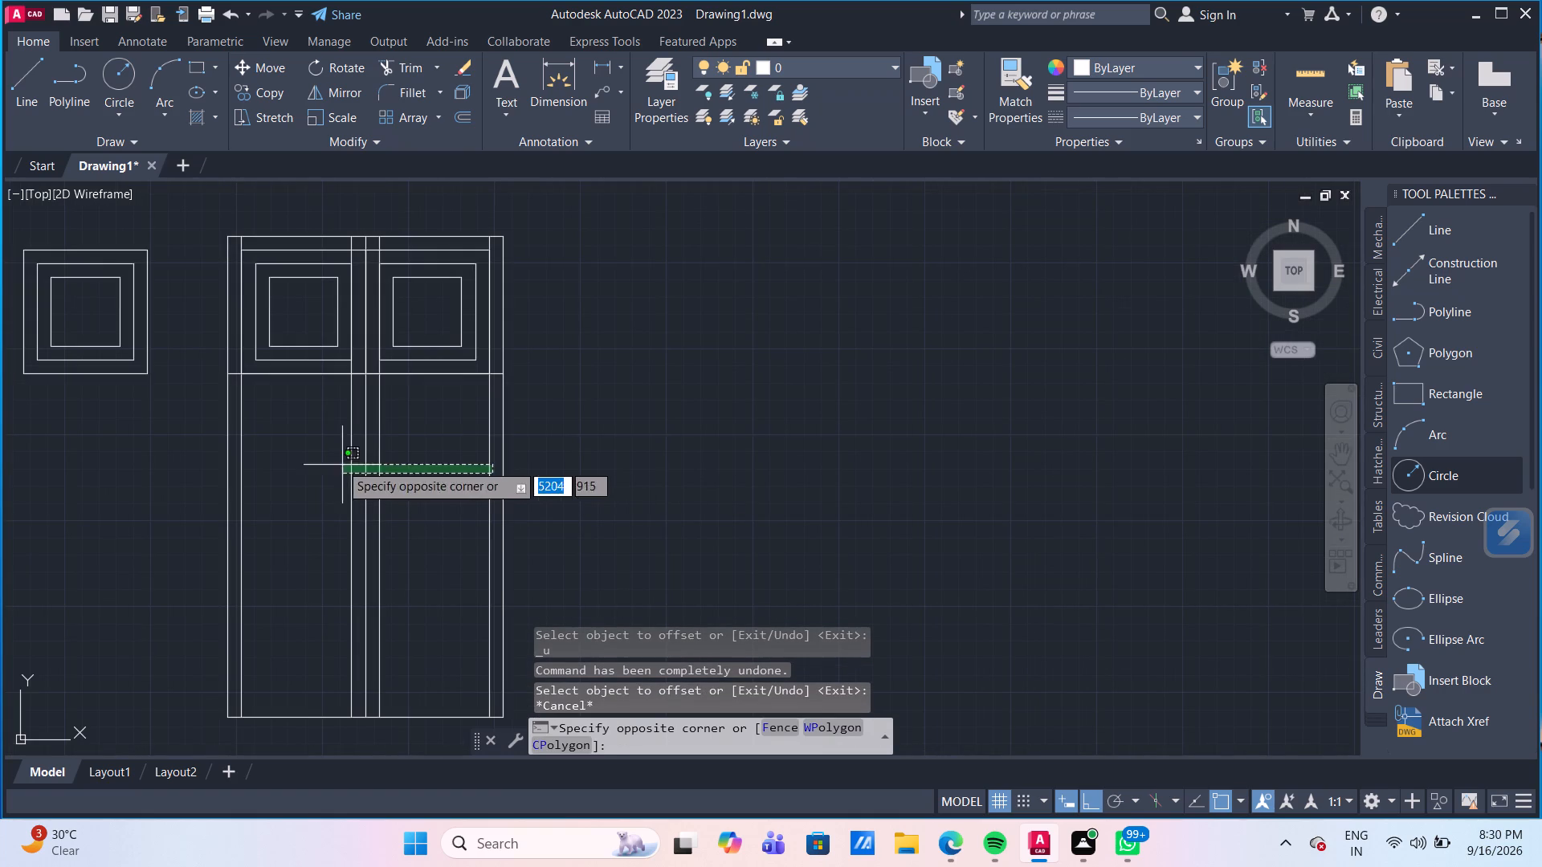
left_click(237, 425)
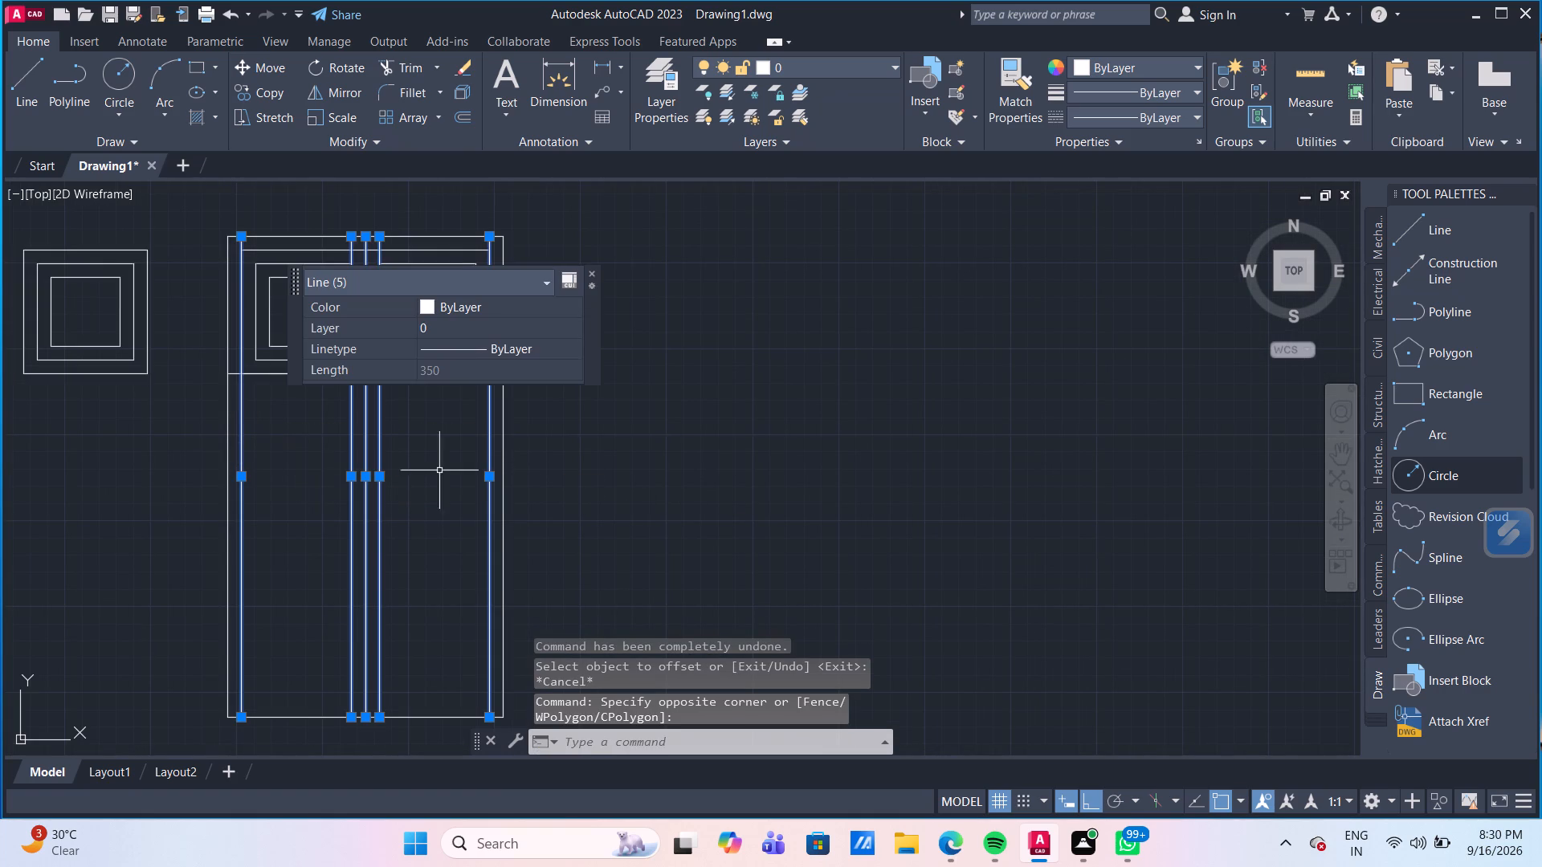
key("Delete")
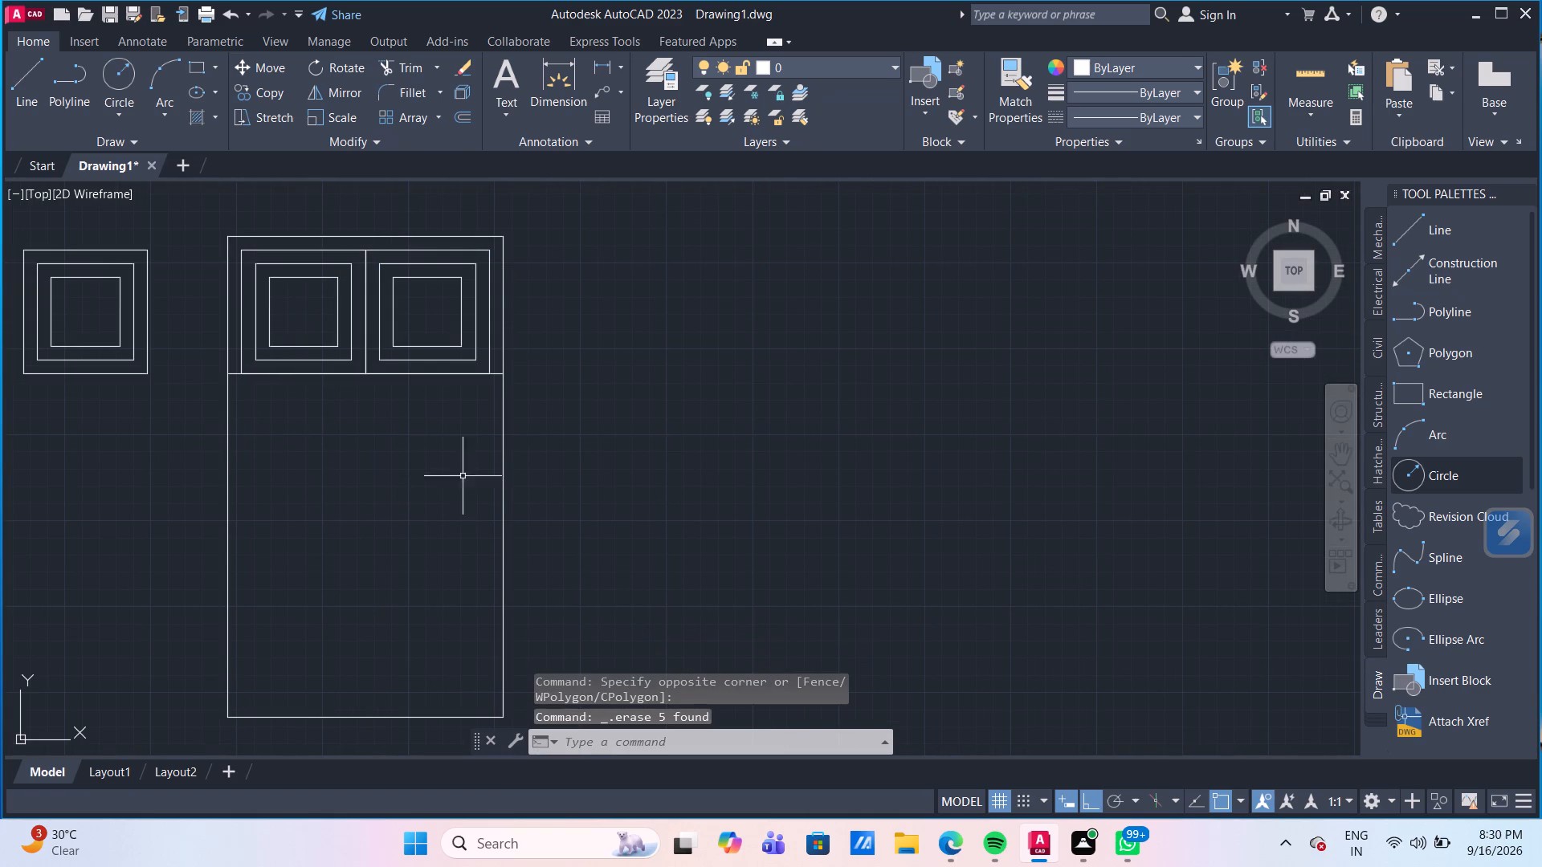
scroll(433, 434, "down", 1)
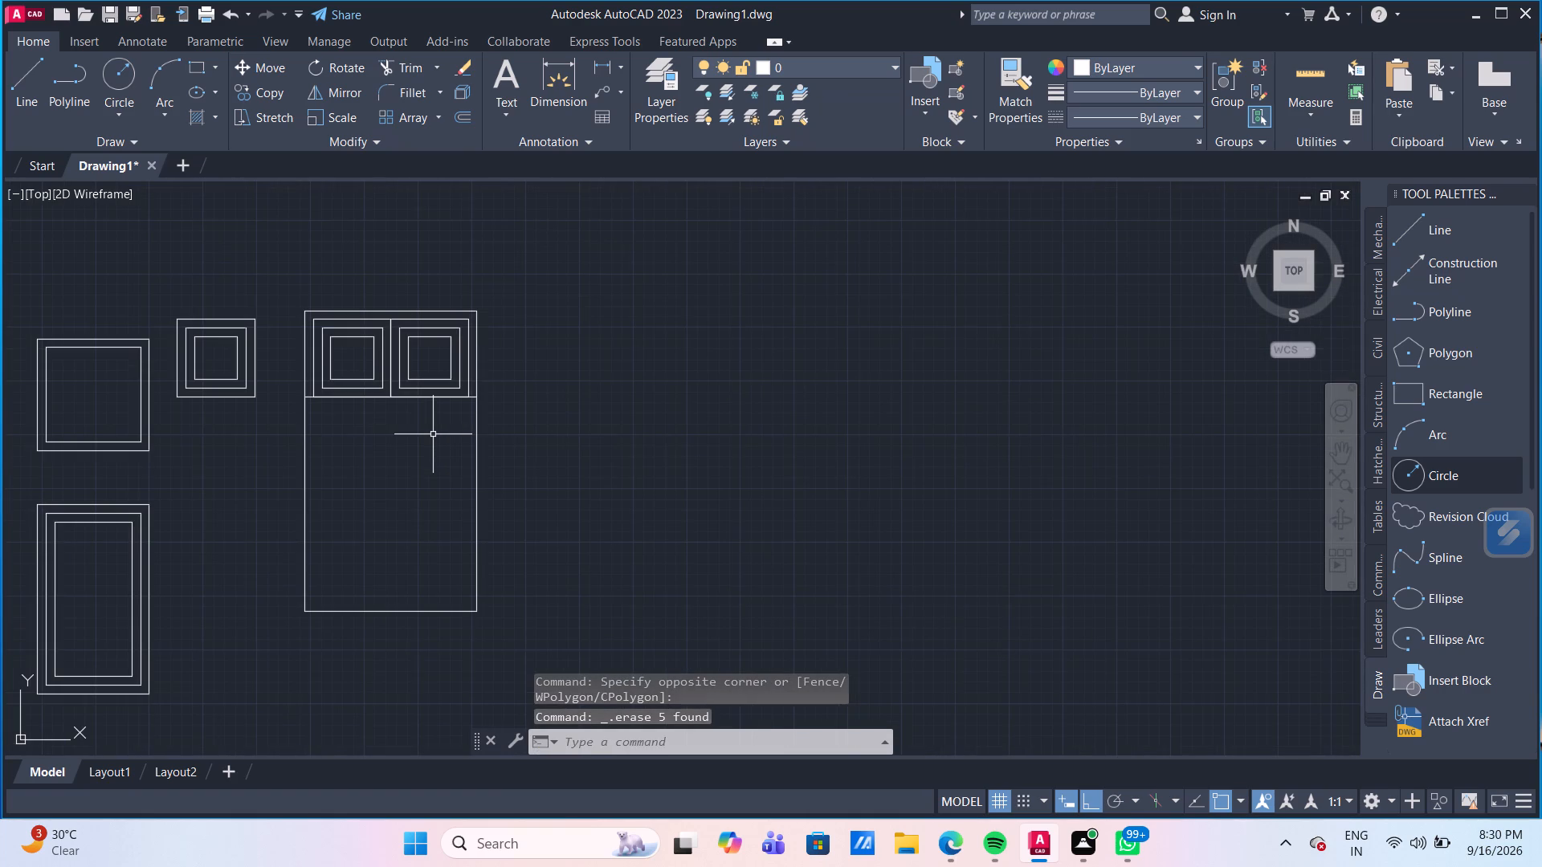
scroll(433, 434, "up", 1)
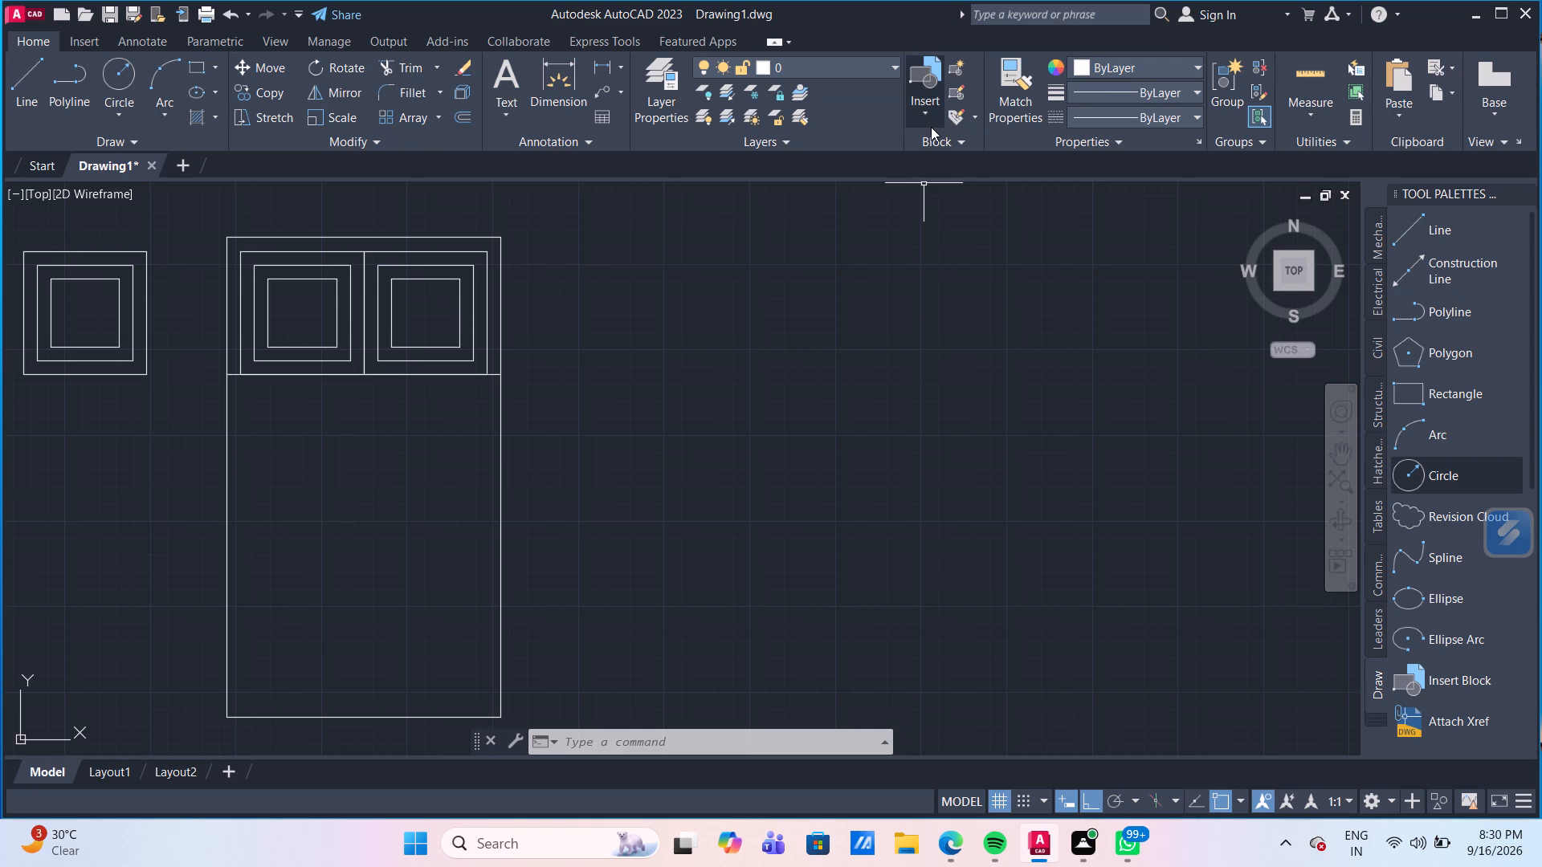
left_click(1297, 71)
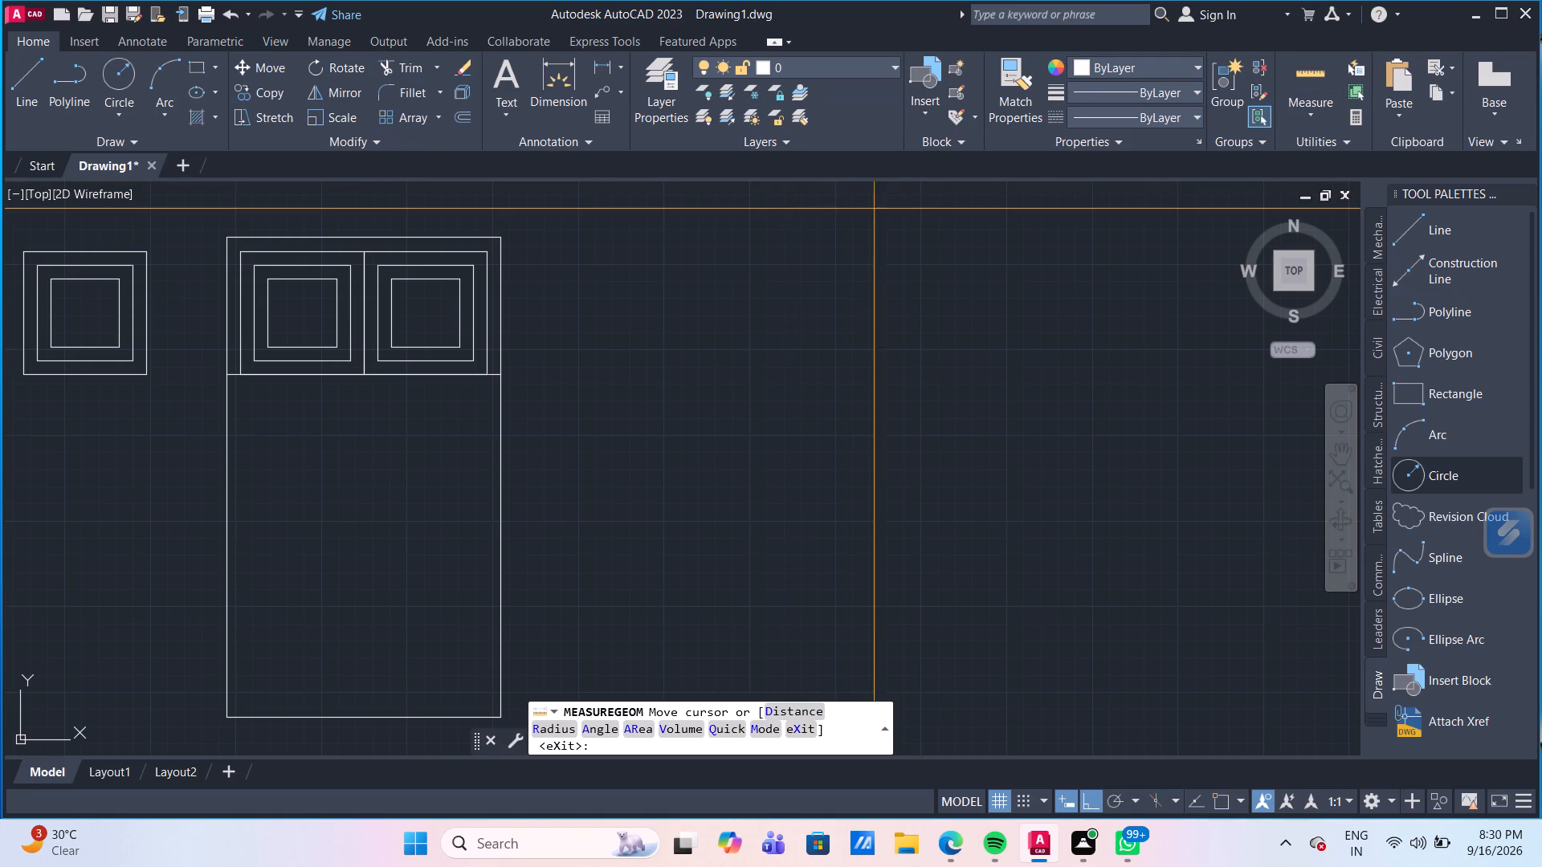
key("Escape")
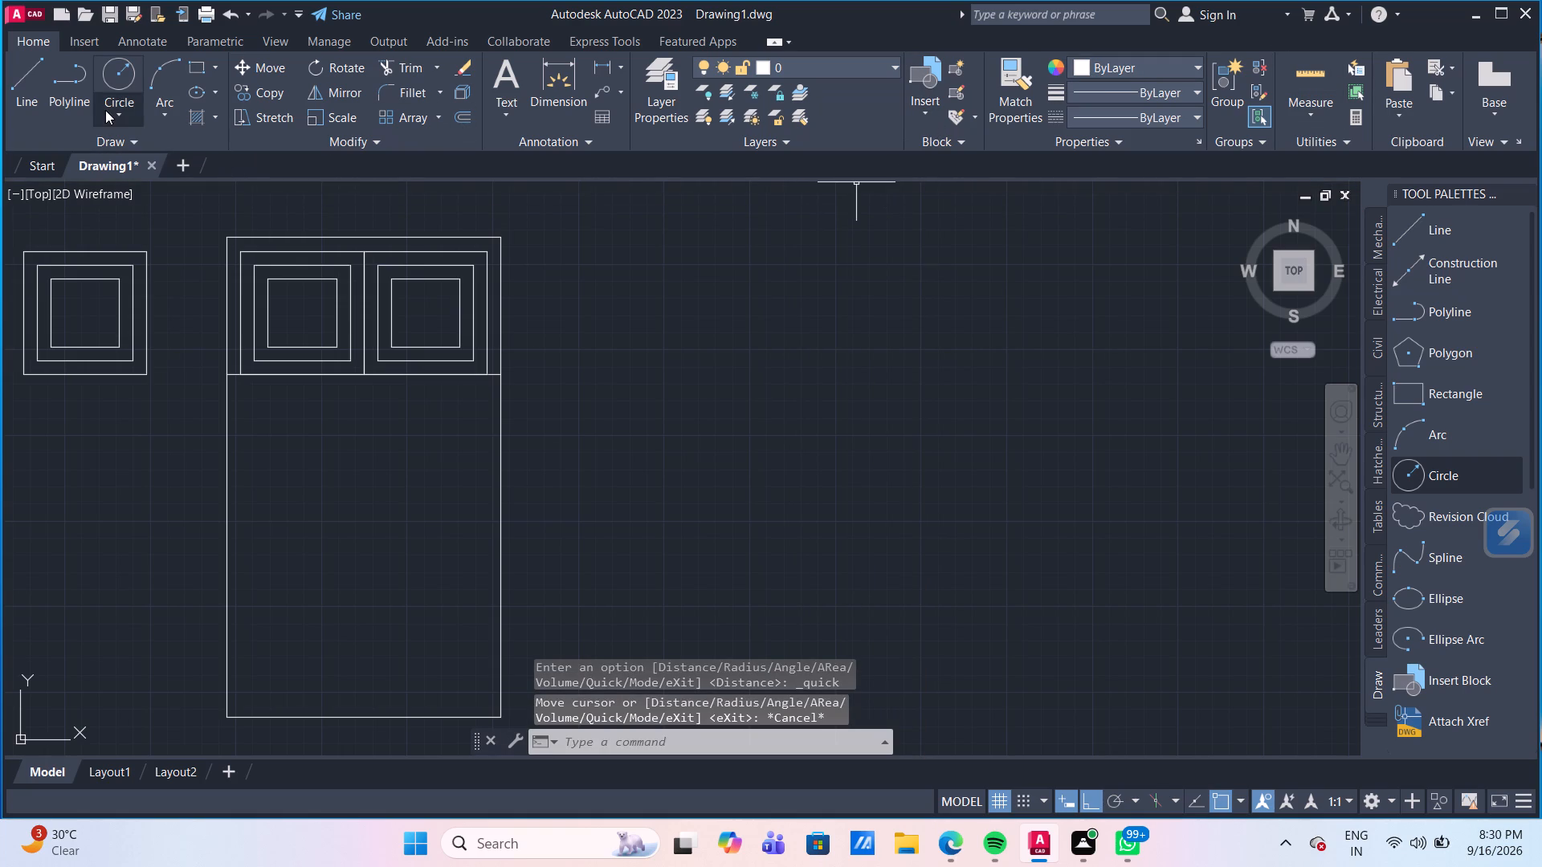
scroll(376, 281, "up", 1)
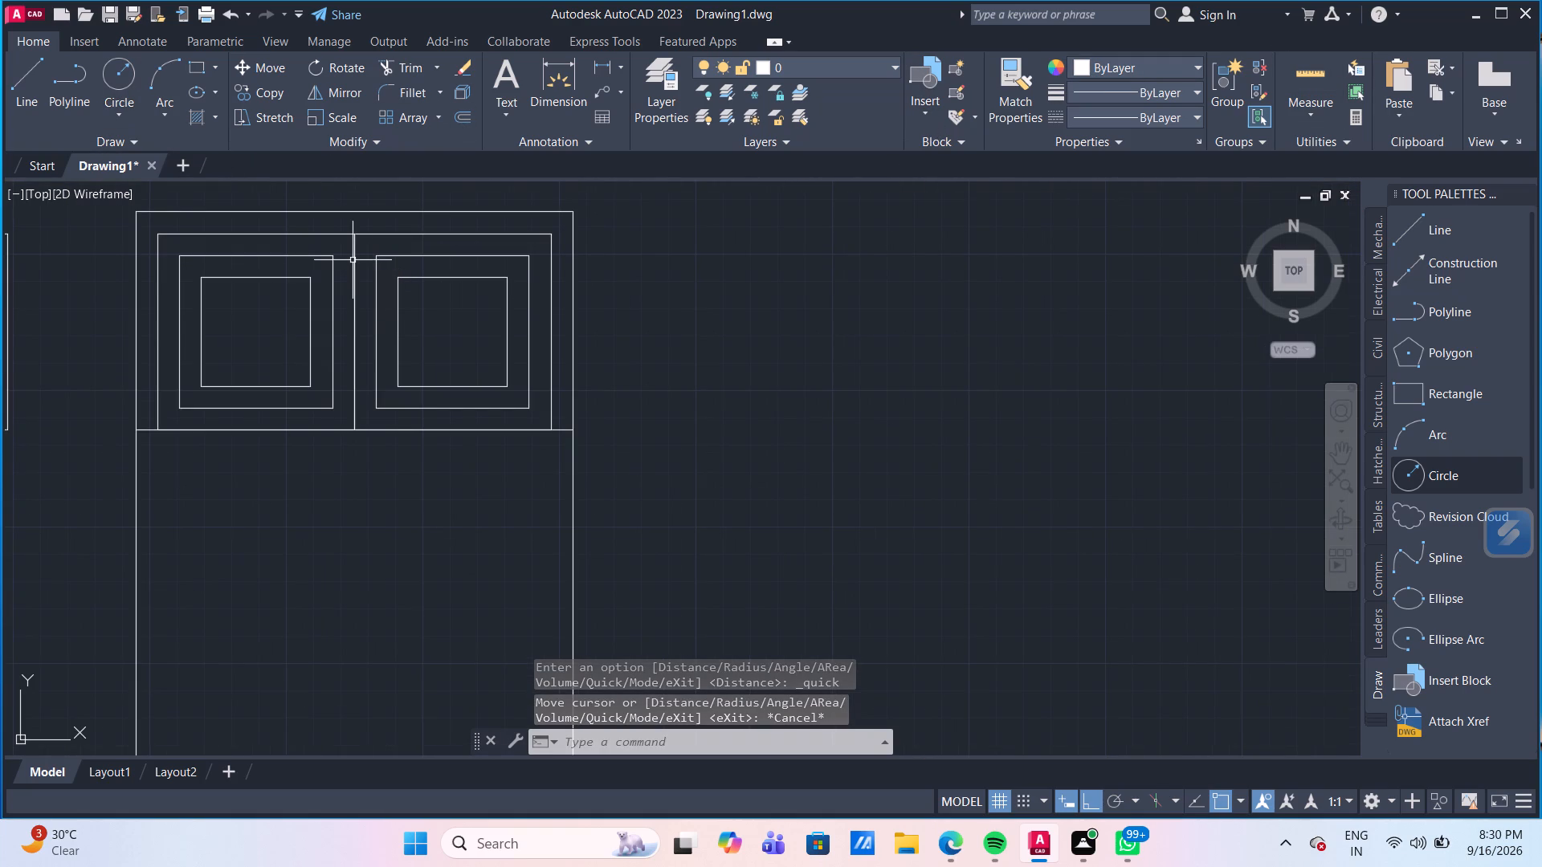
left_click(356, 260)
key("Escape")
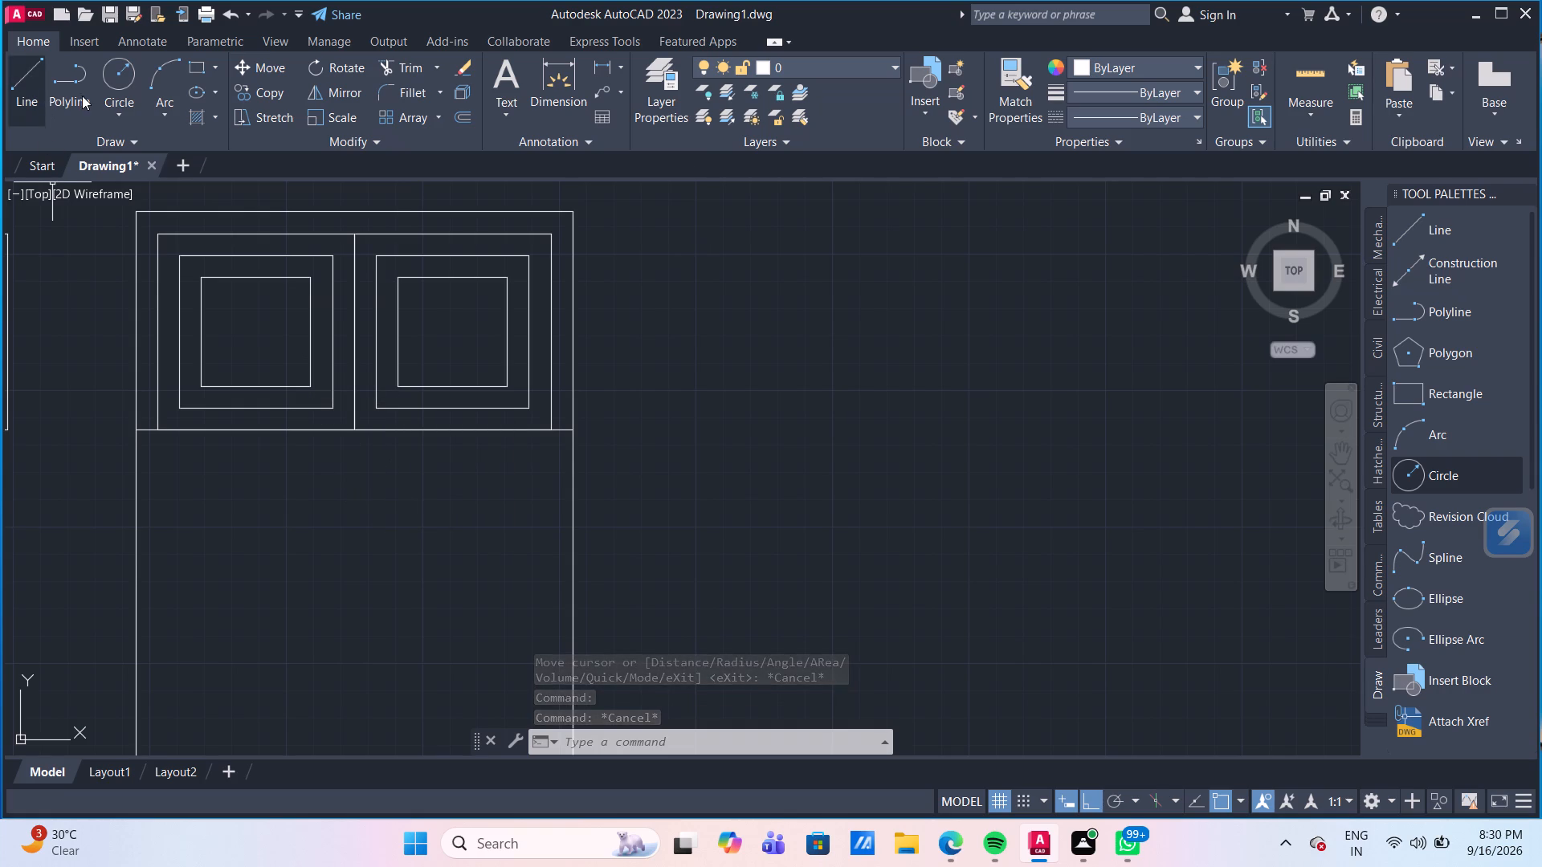
Draw a vertical line from the middle of the horizontal divider down to the window's bottom edge, splitting the lower area in two.
left_click(31, 96)
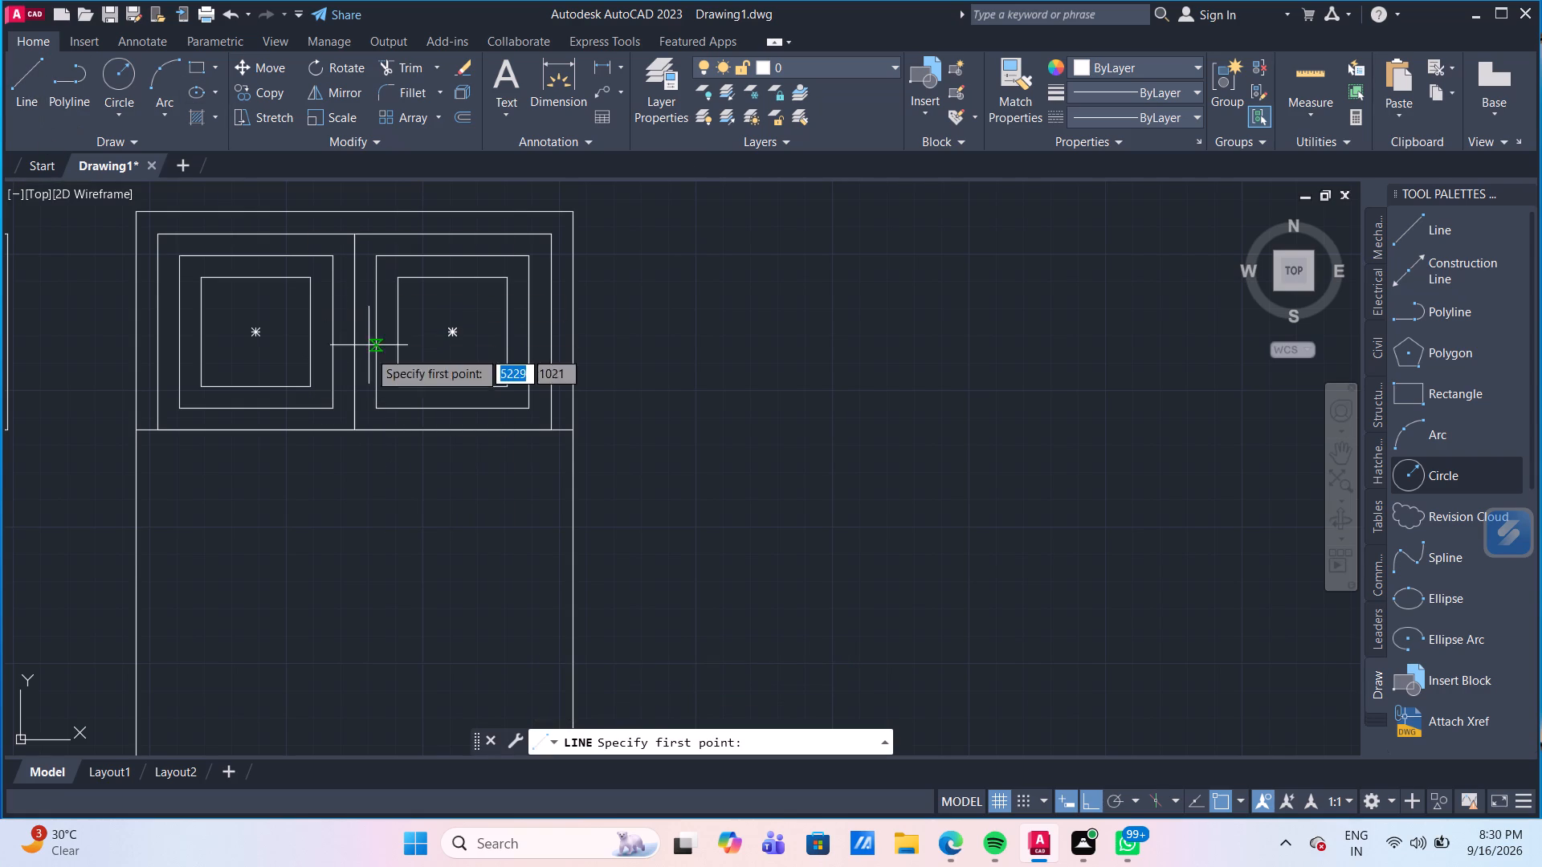
left_click_drag(352, 430, 355, 450)
scroll(362, 552, "down", 1)
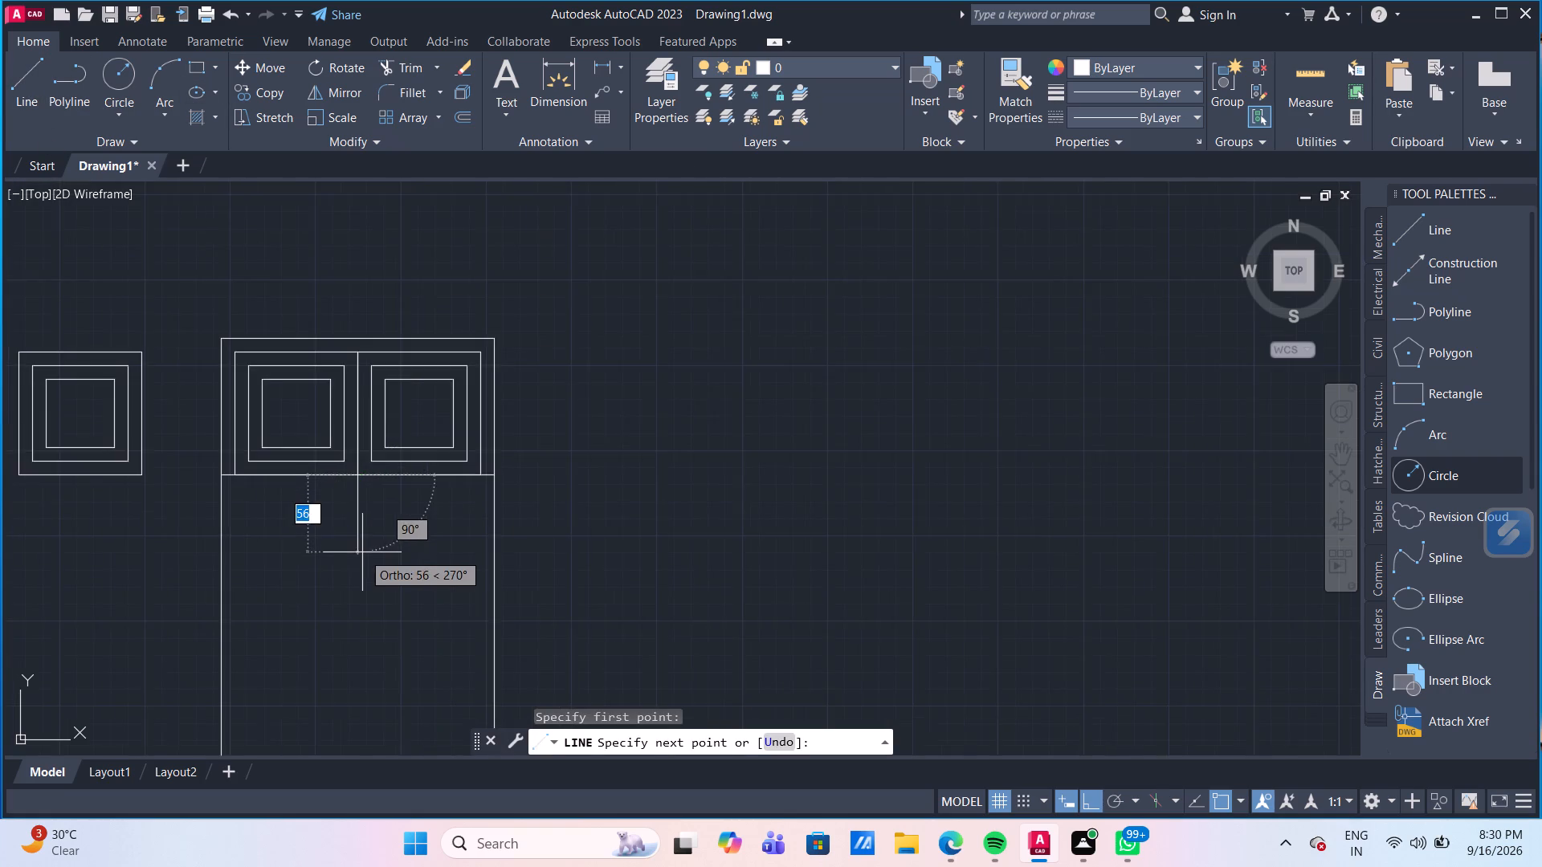
middle_click_drag(361, 546, 357, 264)
left_click(355, 540)
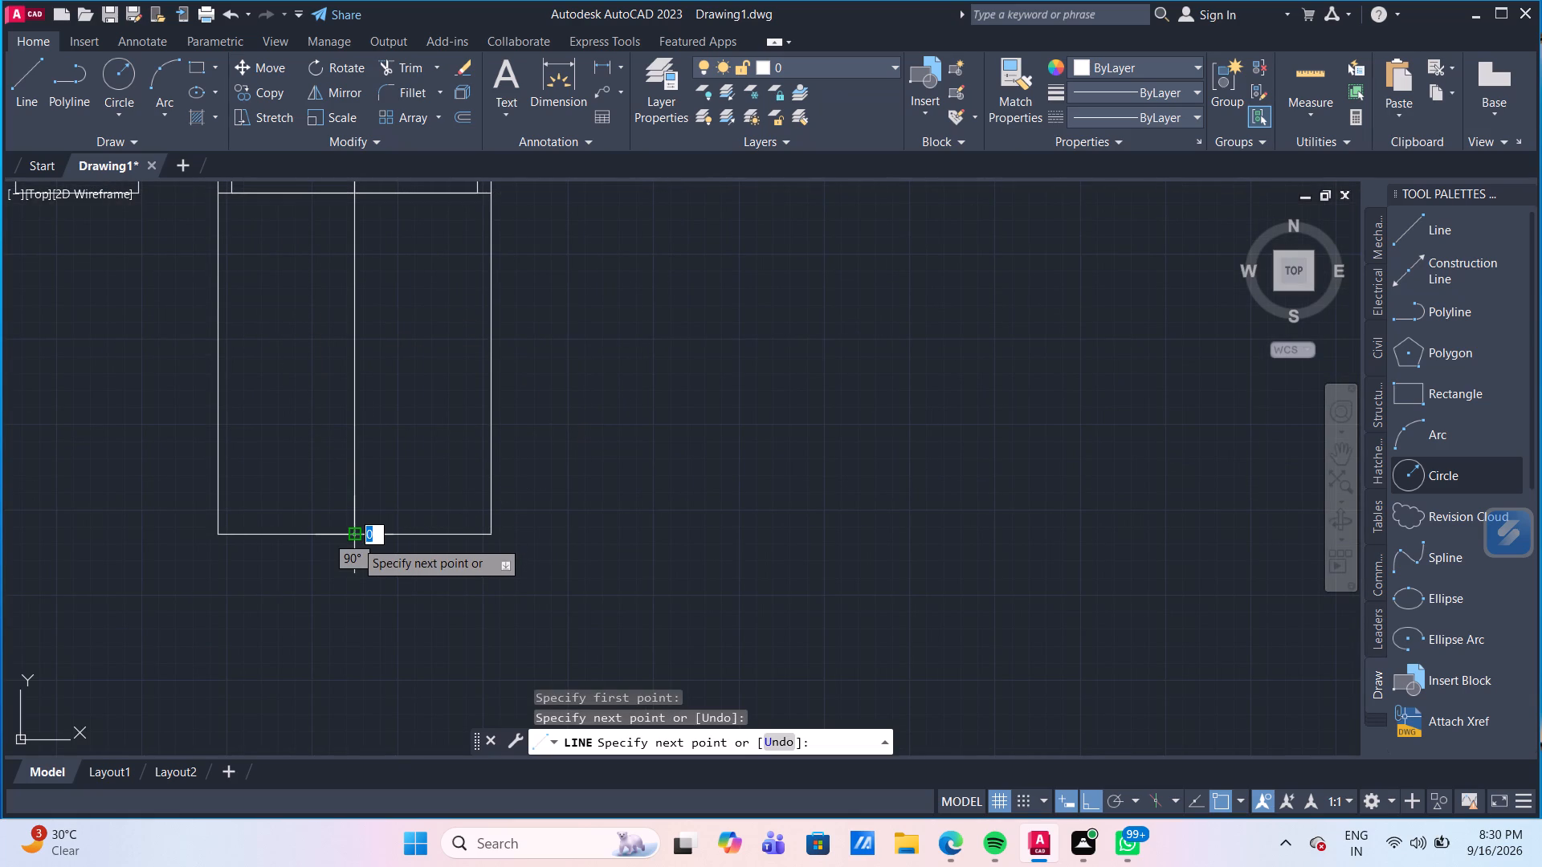
key("Return")
Measure the lower panes of the window with quick measurement.
scroll(355, 540, "down", 3)
scroll(371, 516, "up", 2)
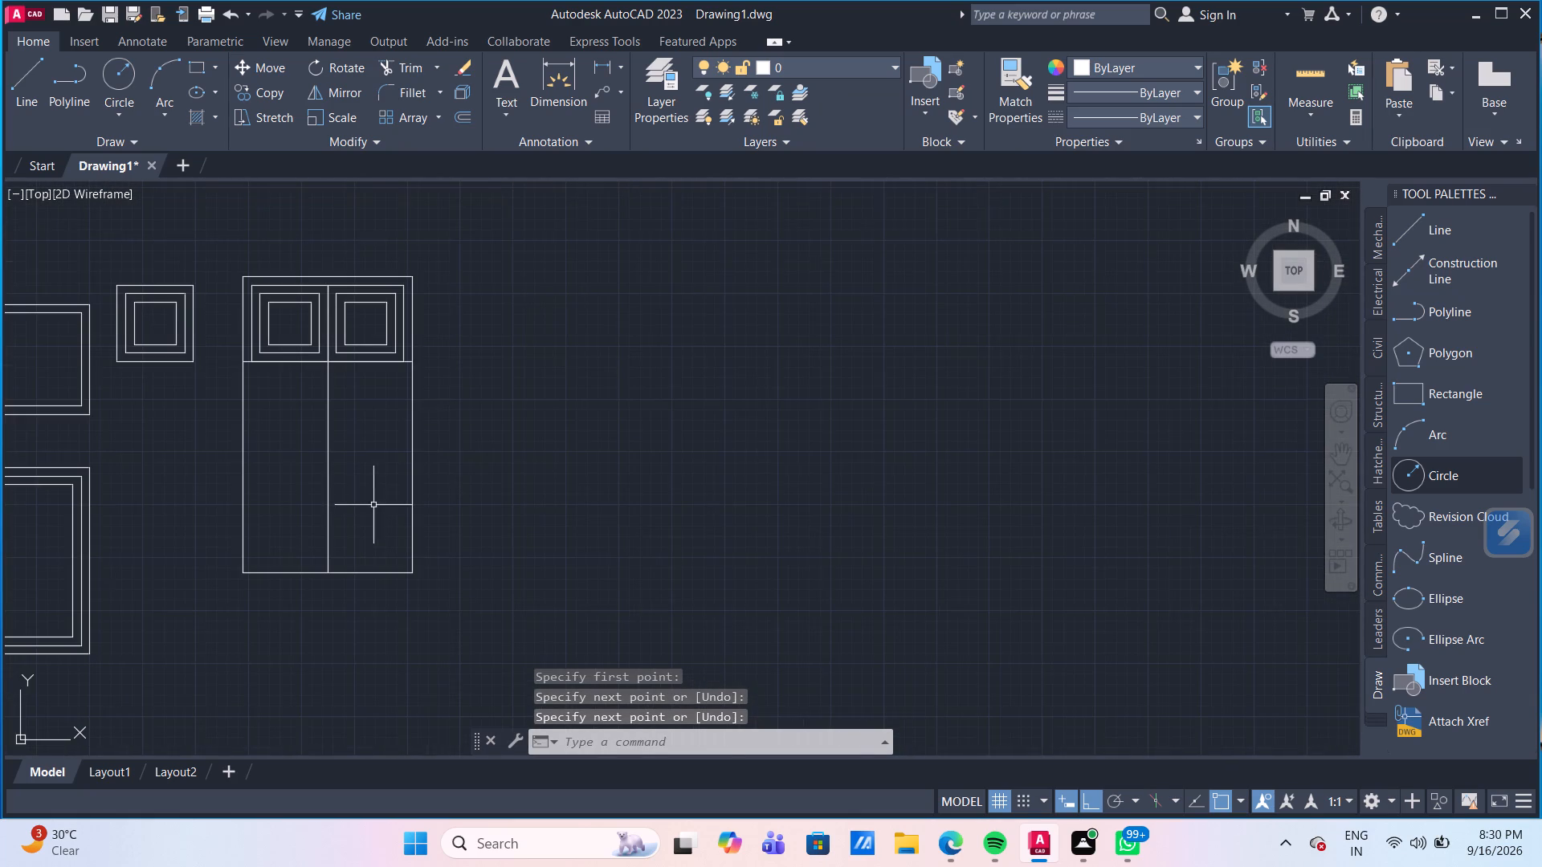
scroll(402, 478, "up", 1)
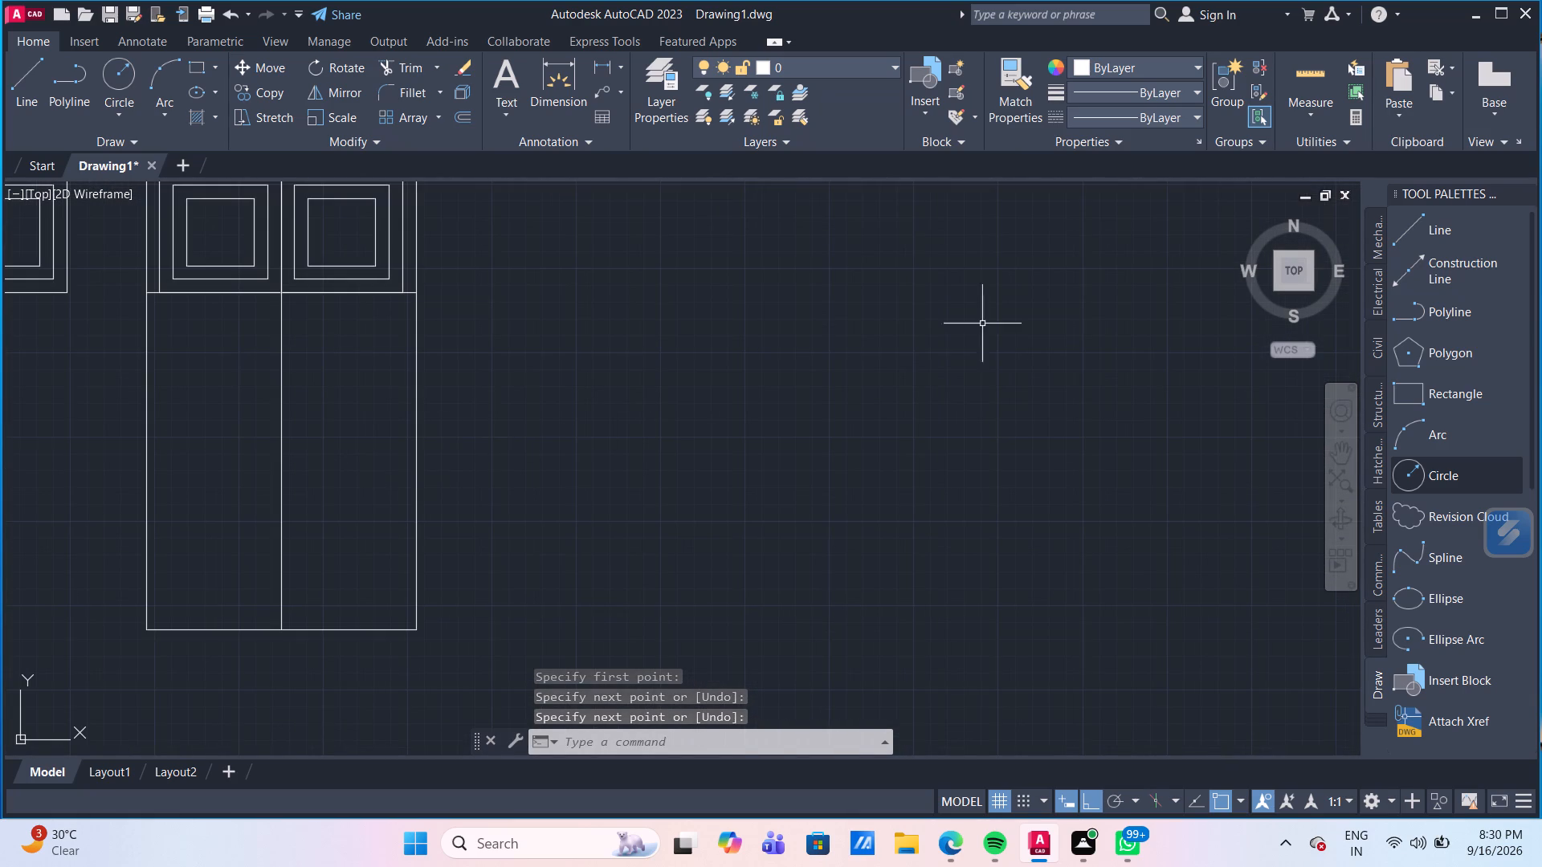
left_click(1173, 68)
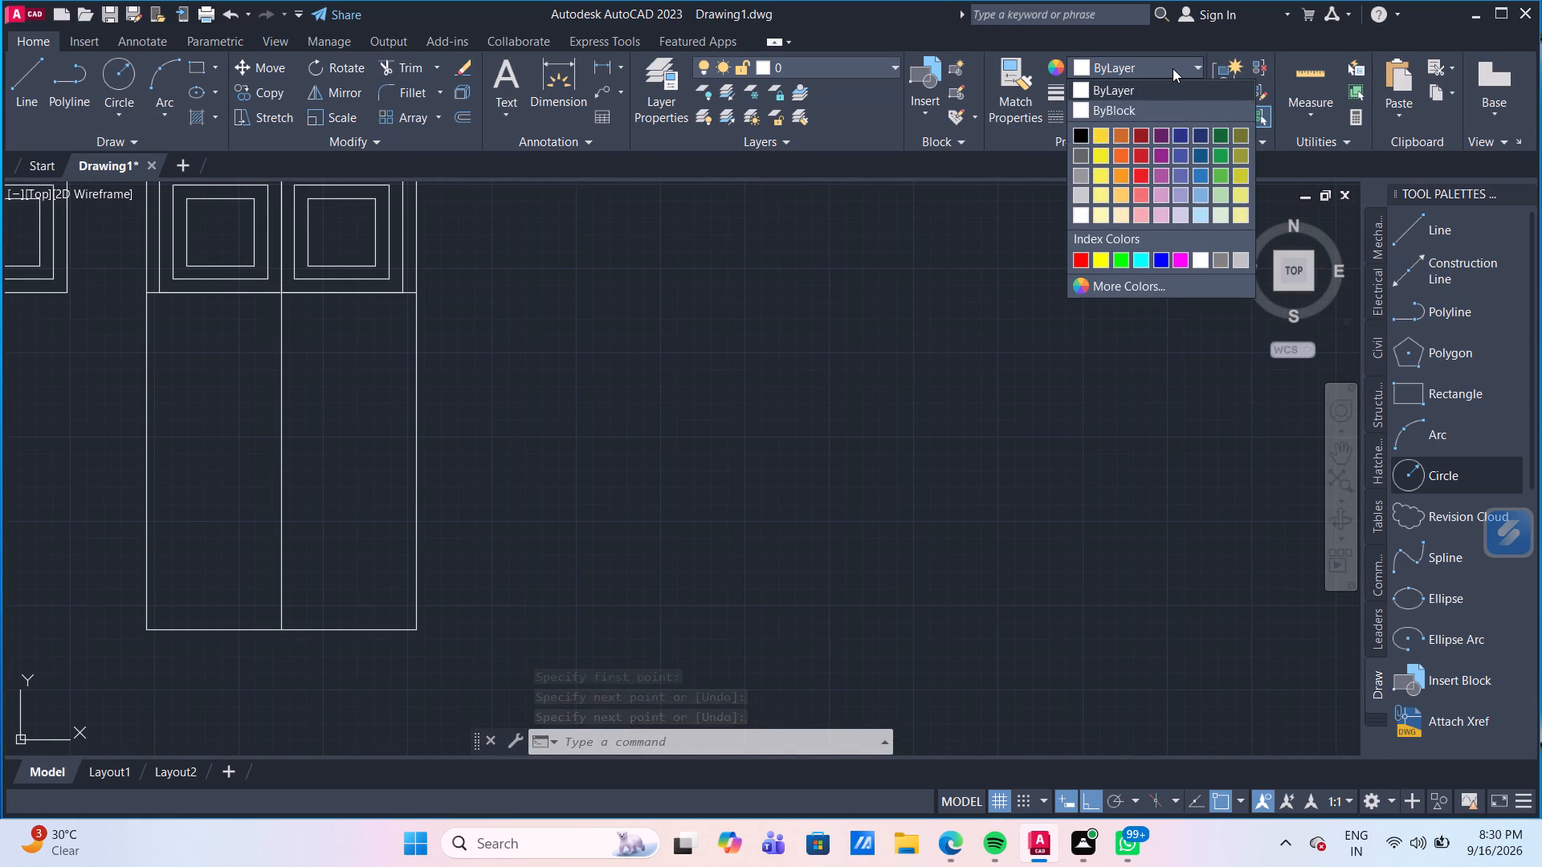
left_click(1300, 72)
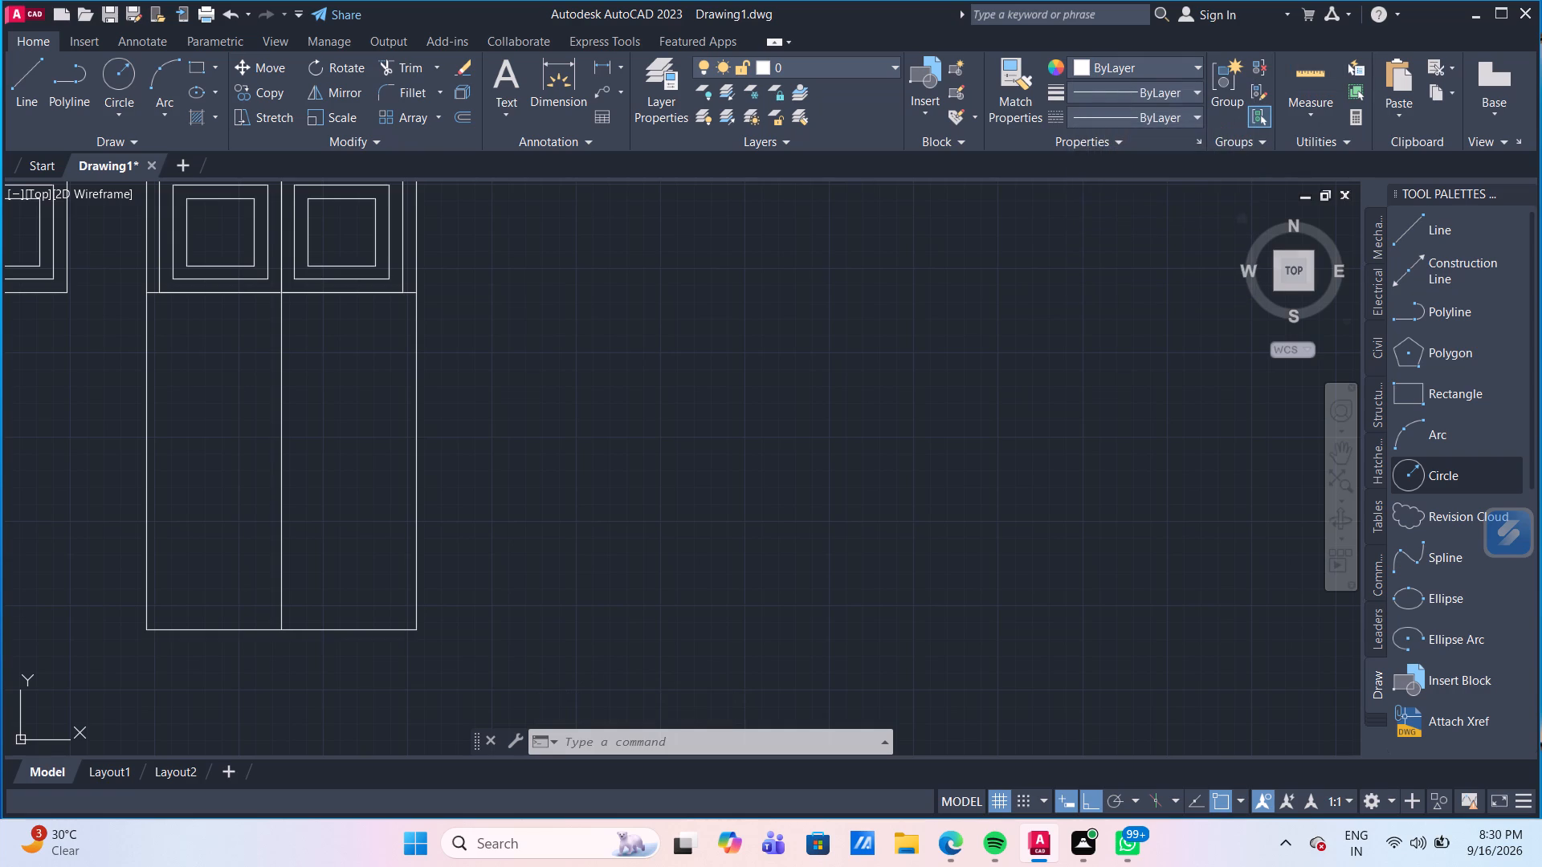
left_click(1332, 75)
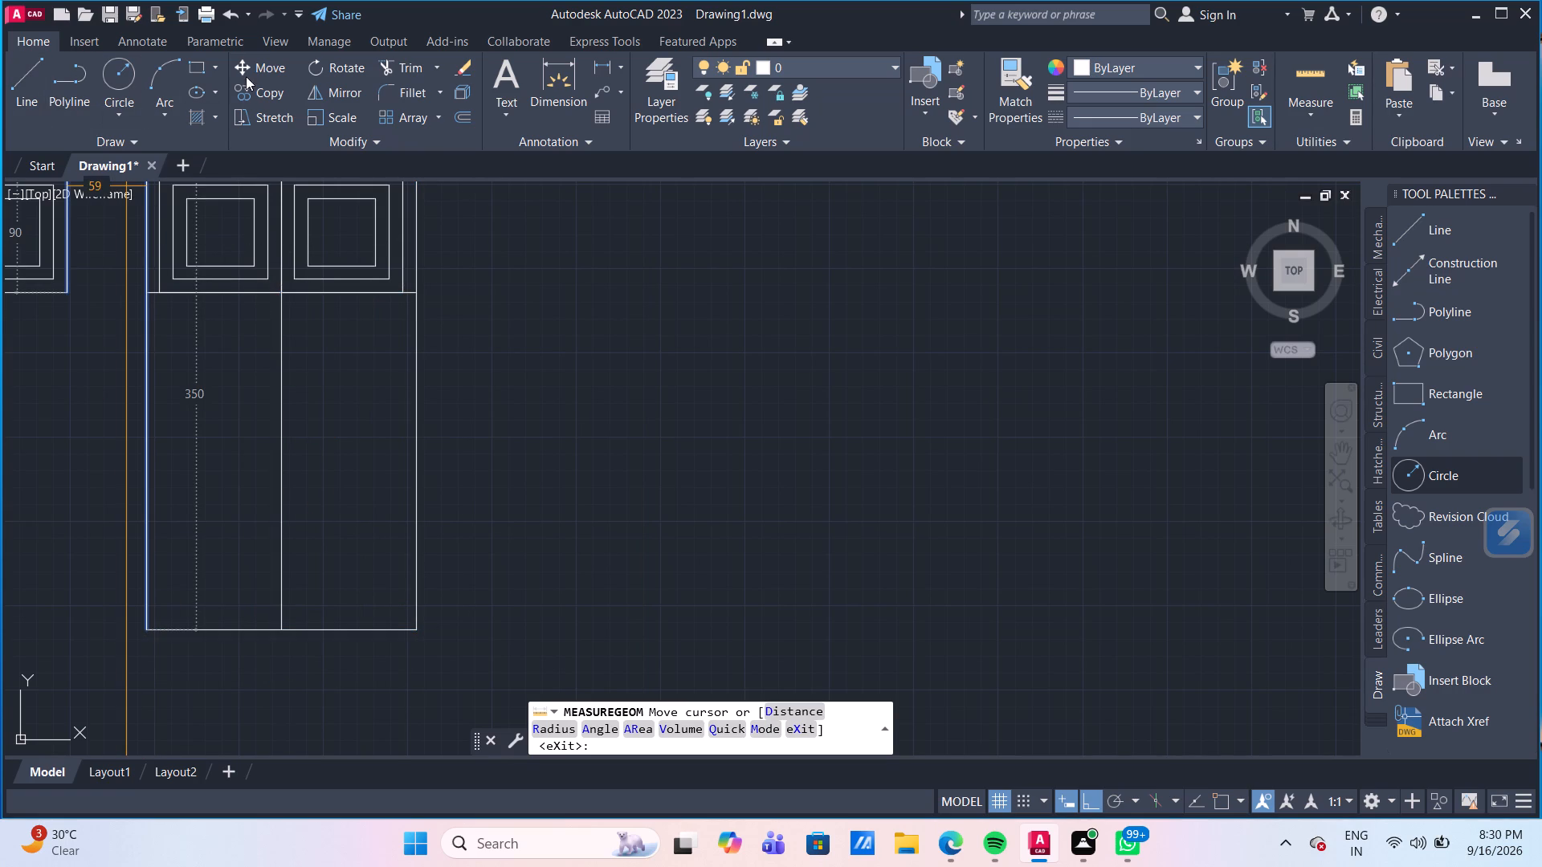
Draw a separate 100 by 250 rectangle in the empty space beside the four-pane window.
left_click(190, 66)
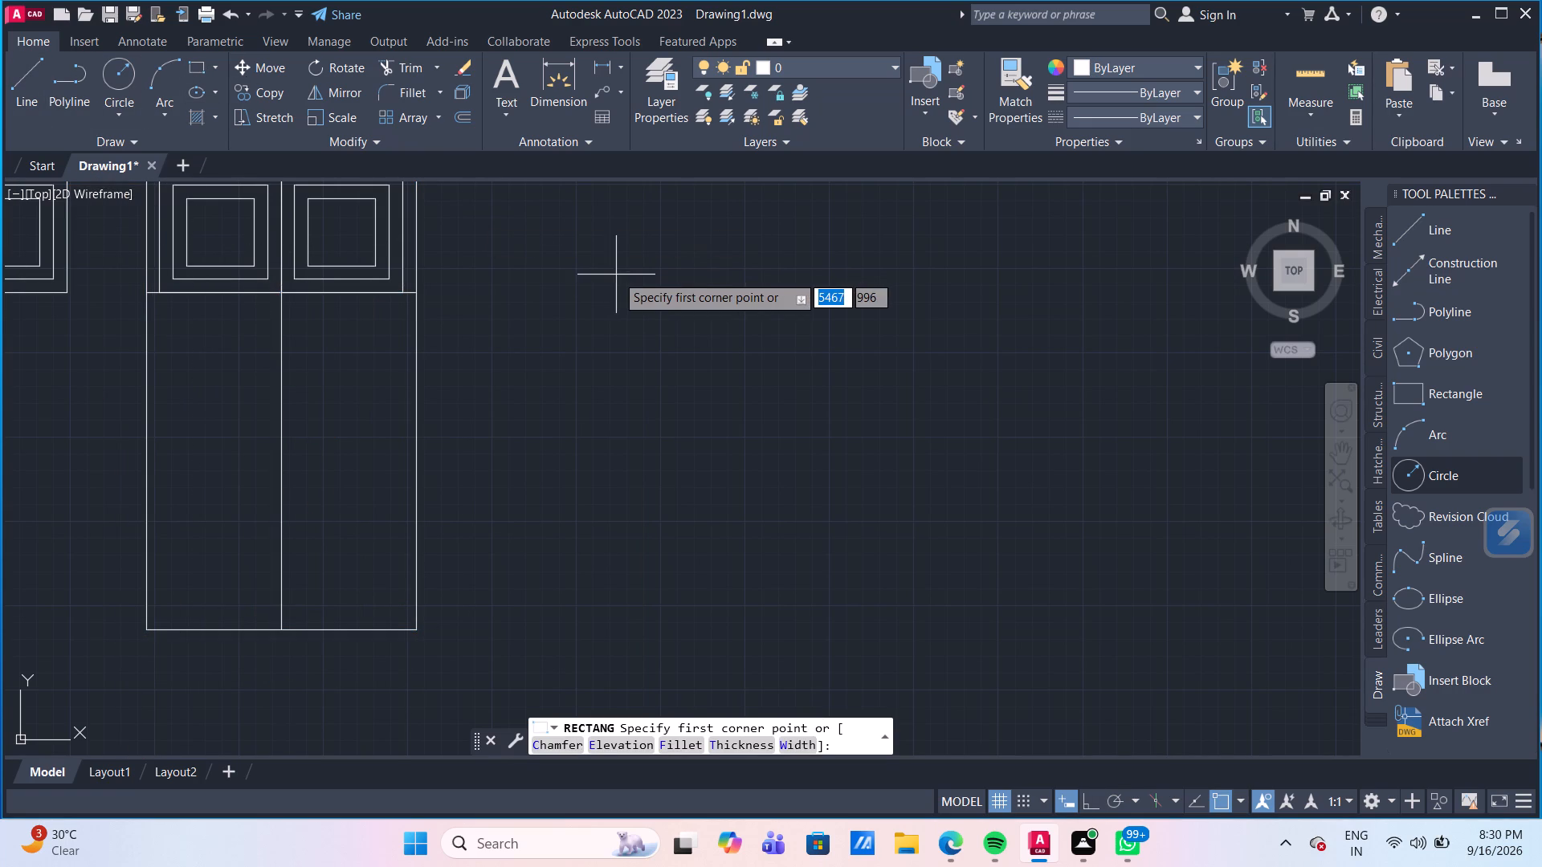
left_click(614, 274)
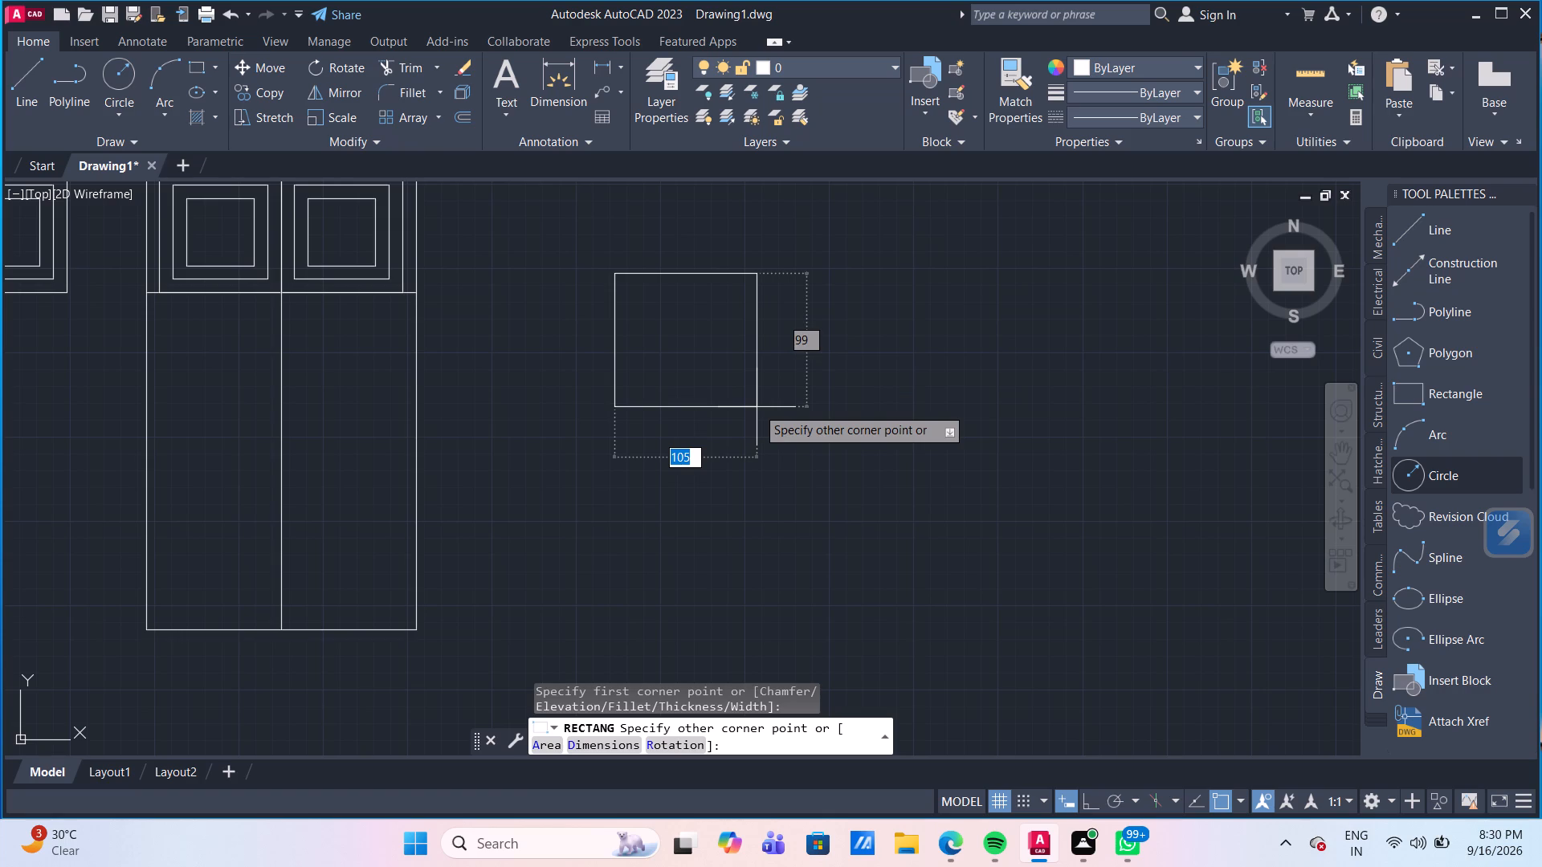
type("1200")
key("BackSpace")
key("BackSpace")
key("BackSpace")
key("BackSpace")
type("100")
key("Tab")
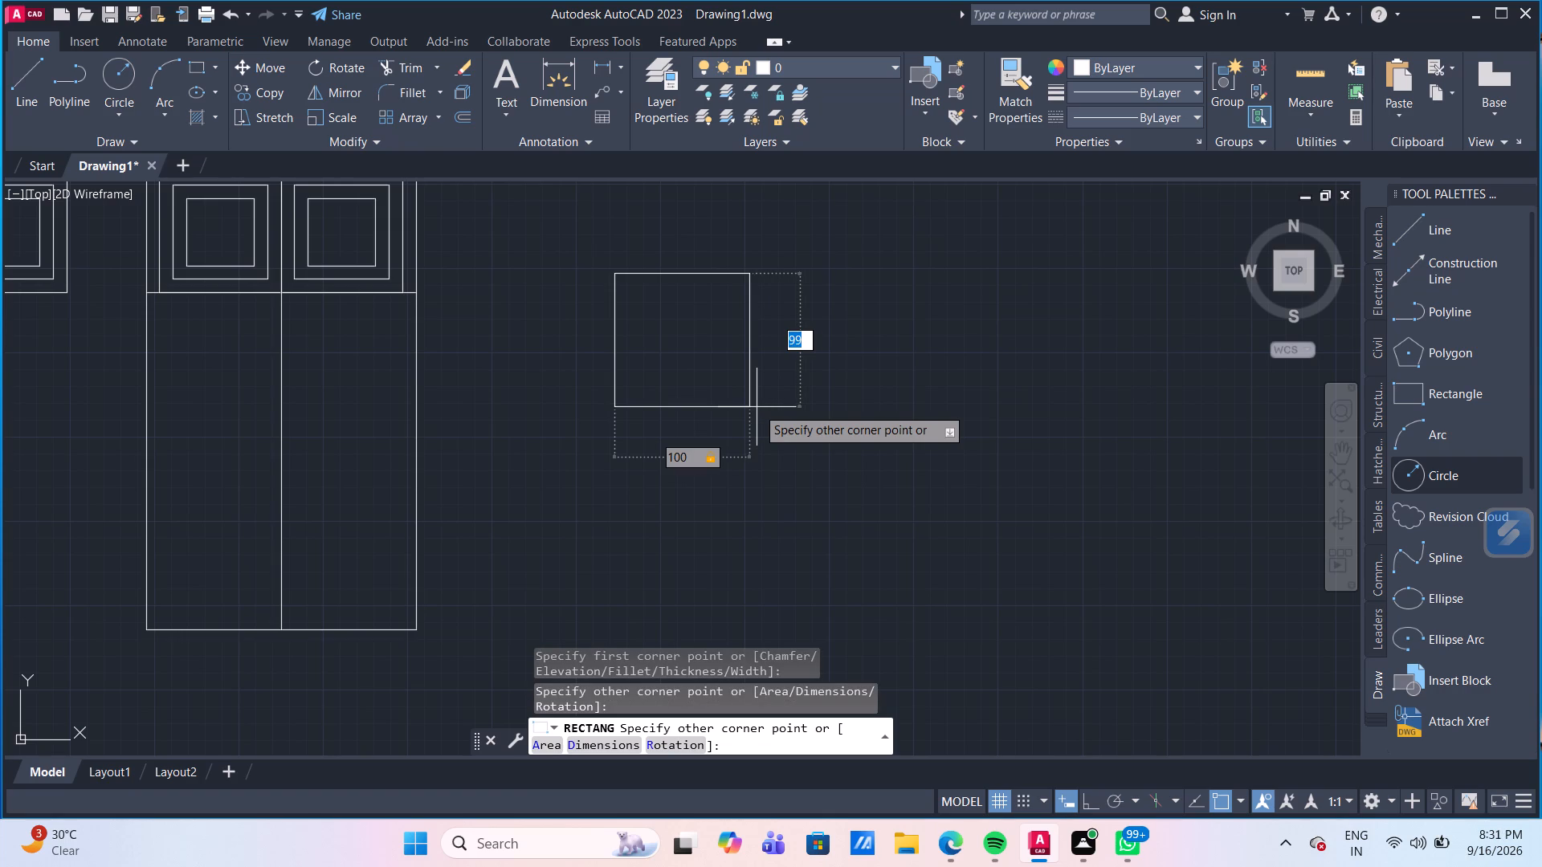
type("250")
key("Return")
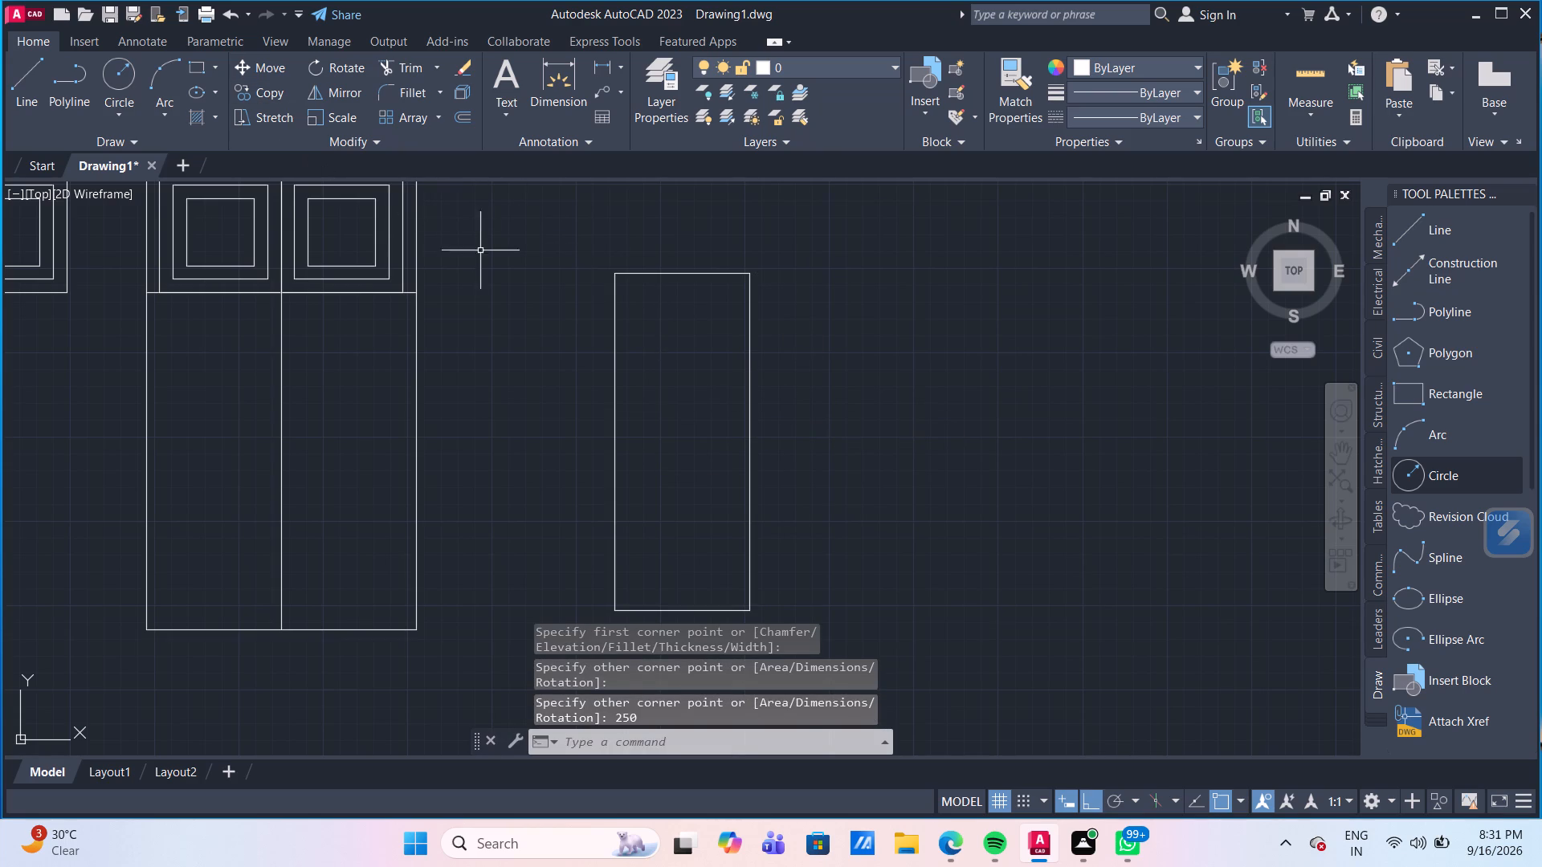
Offset the separate 100 by 250 rectangle inward three times at a distance of 10, each from the previous rectangle.
key("o")
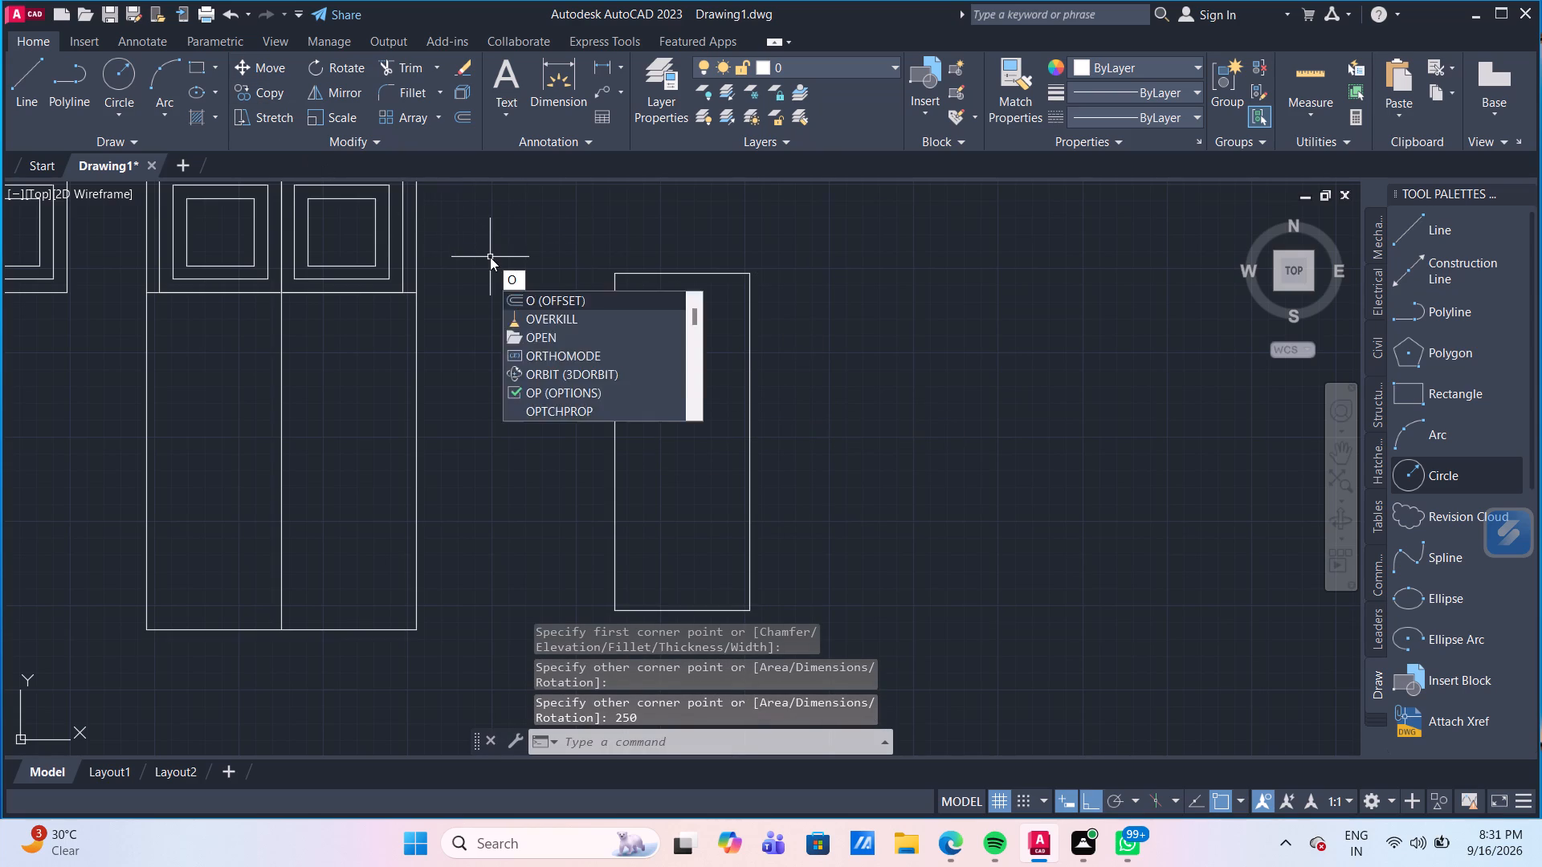
key("Return")
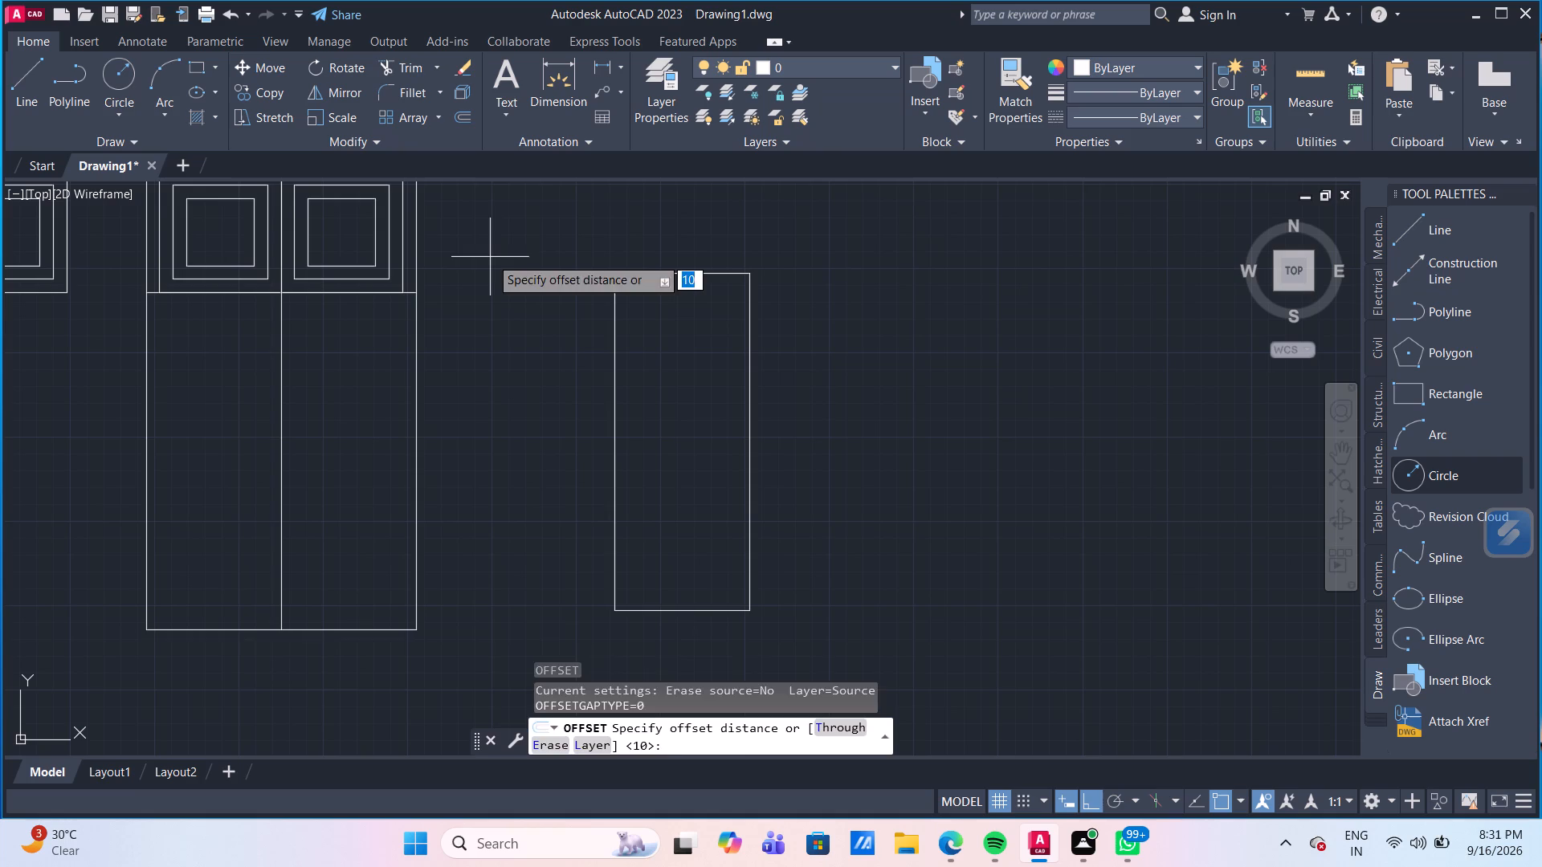
key("Return")
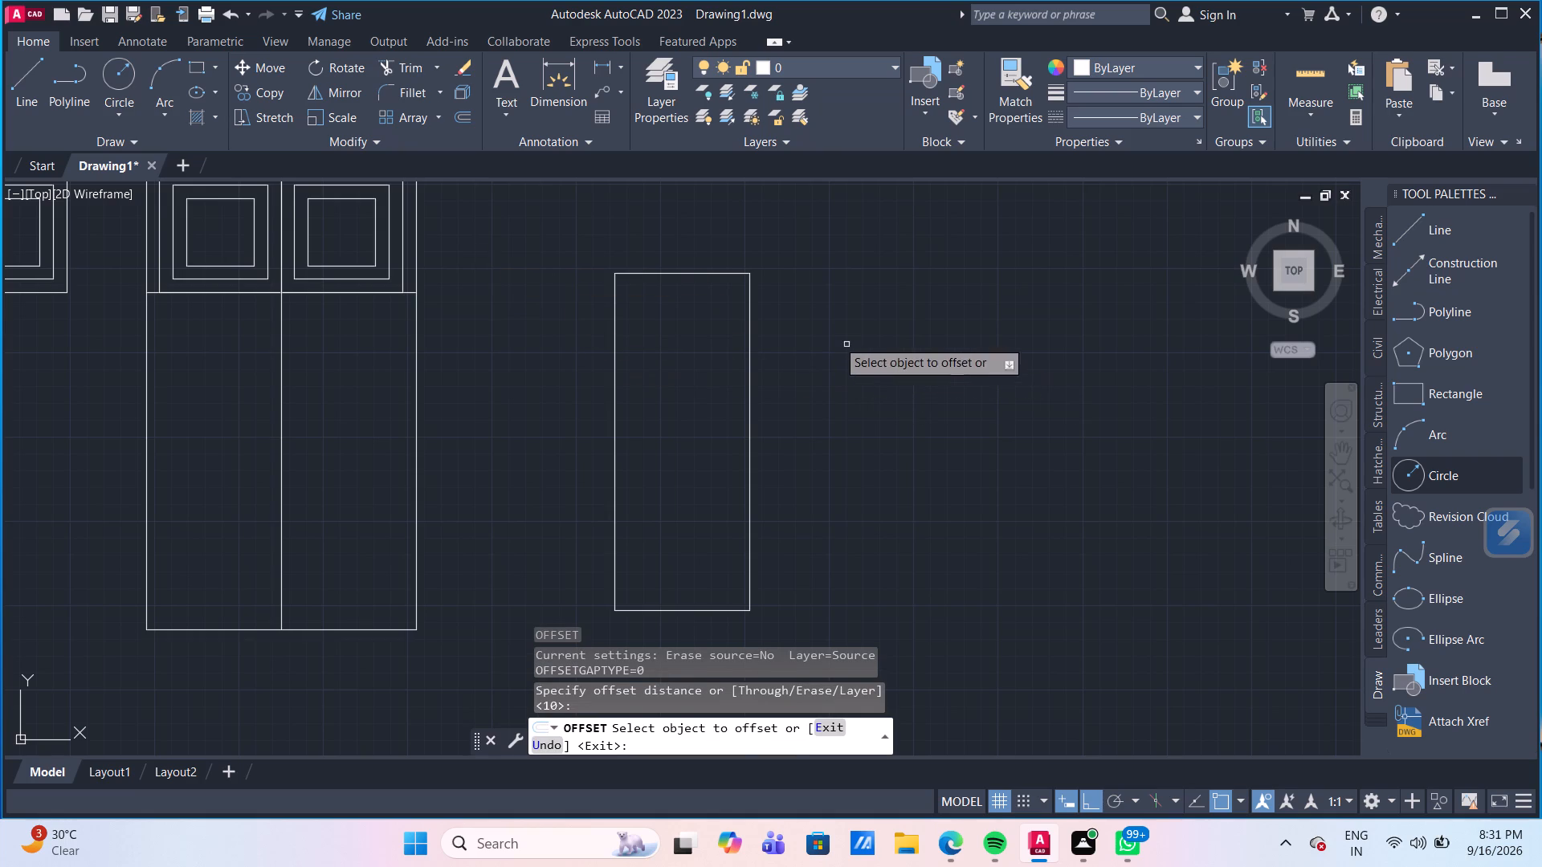
left_click(682, 275)
left_click(676, 310)
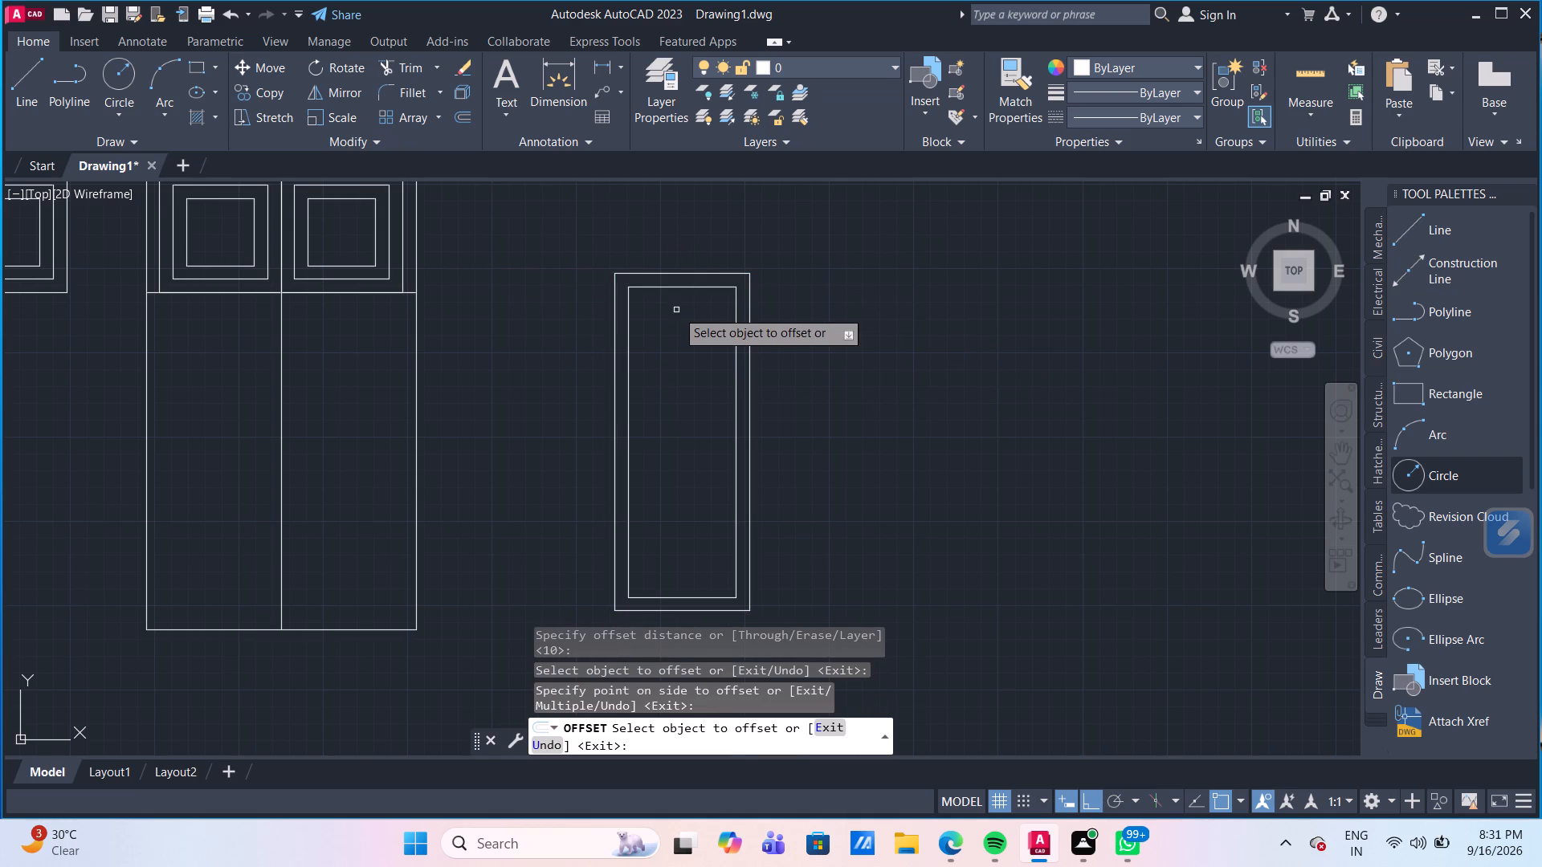
left_click(681, 287)
left_click(679, 316)
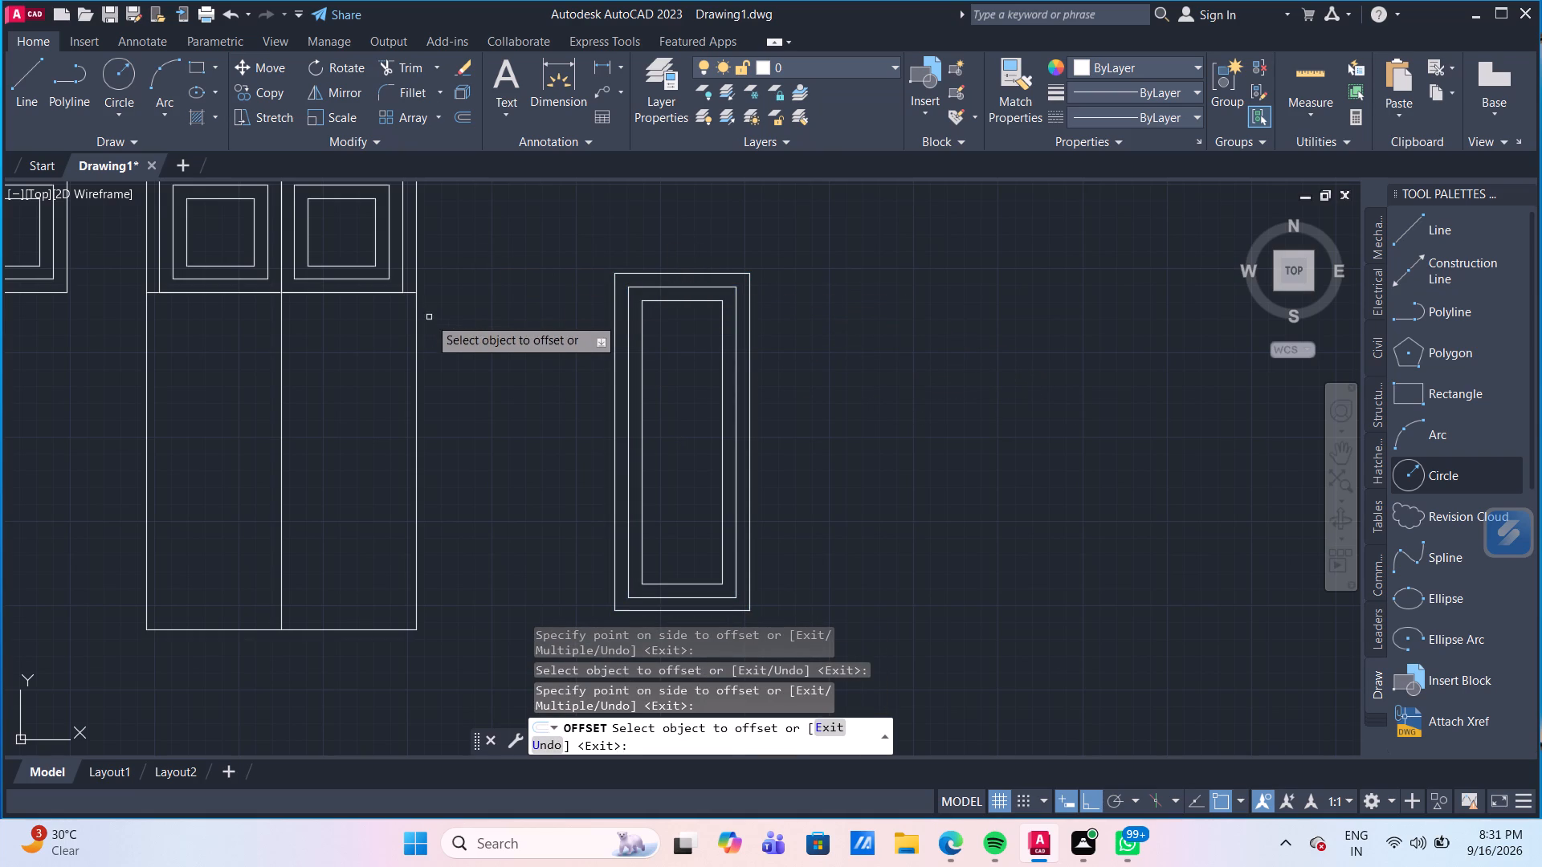
middle_click_drag(483, 343, 518, 409)
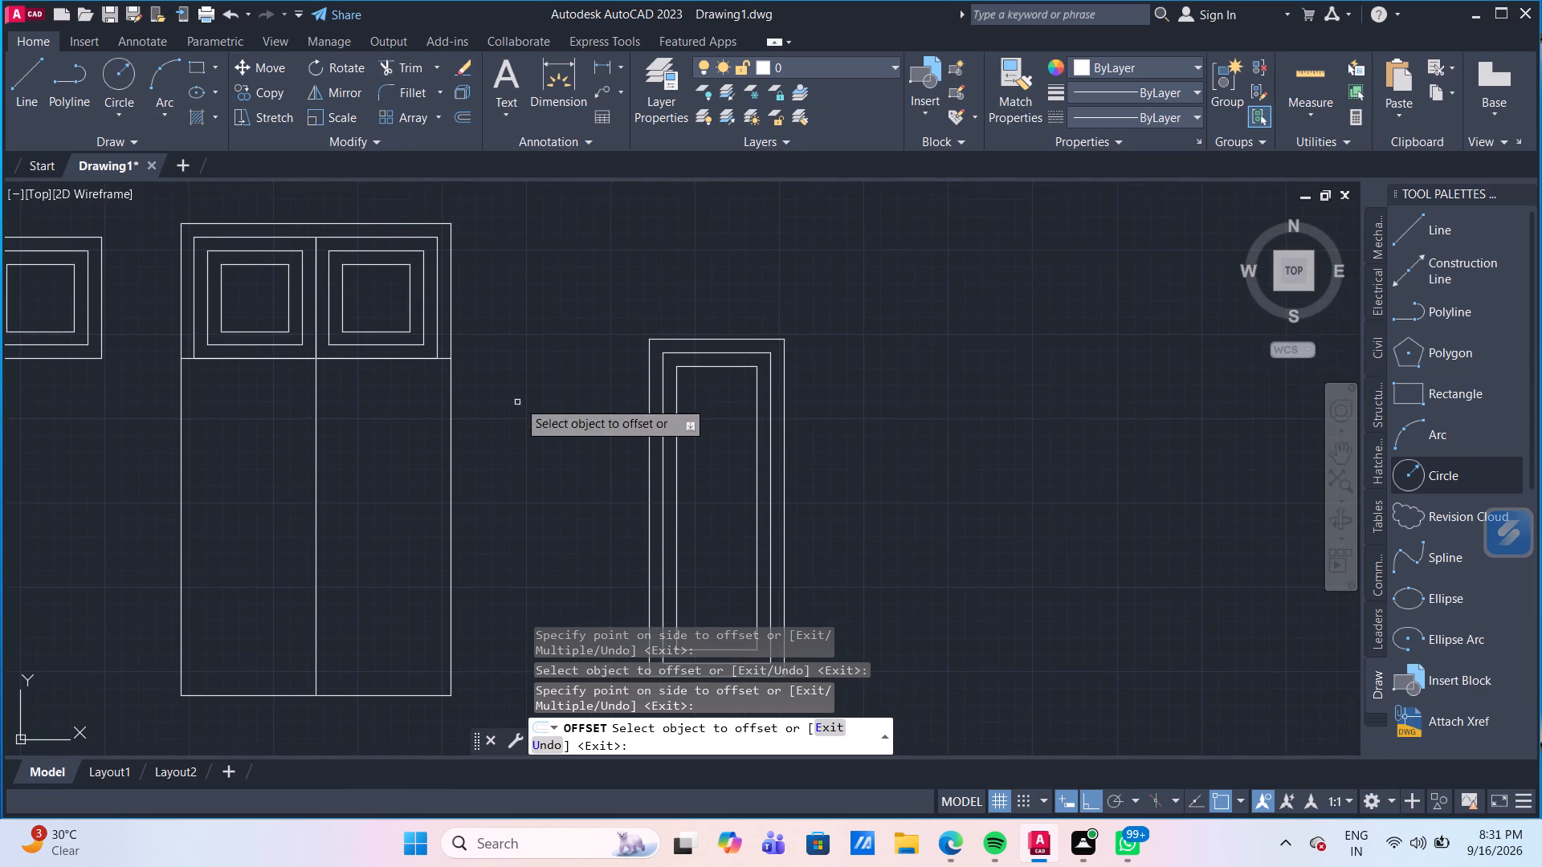
left_click_drag(712, 368, 715, 377)
left_click(720, 410)
key("Escape")
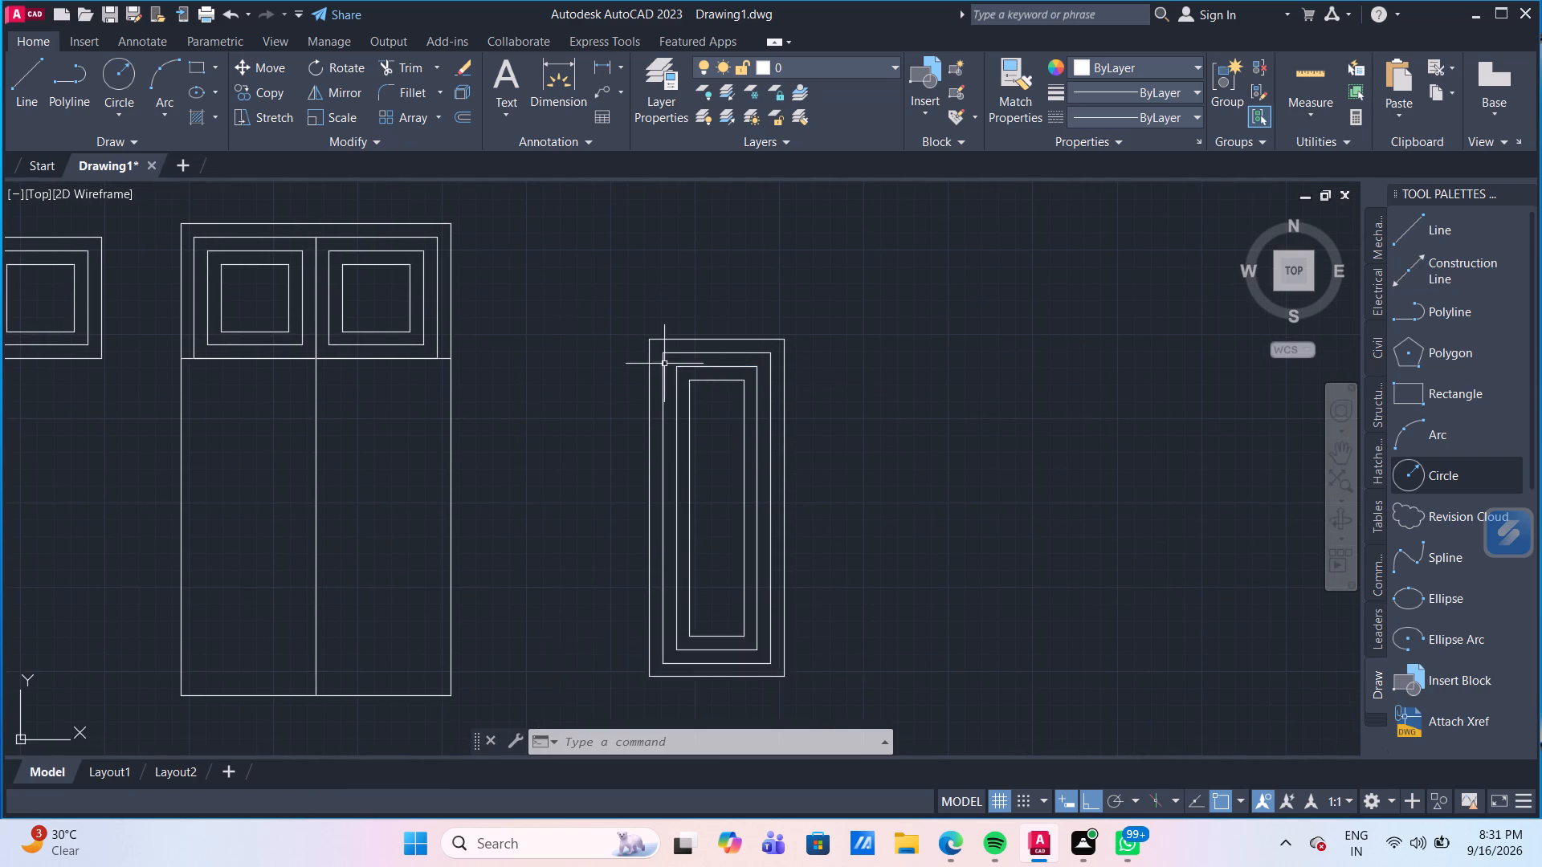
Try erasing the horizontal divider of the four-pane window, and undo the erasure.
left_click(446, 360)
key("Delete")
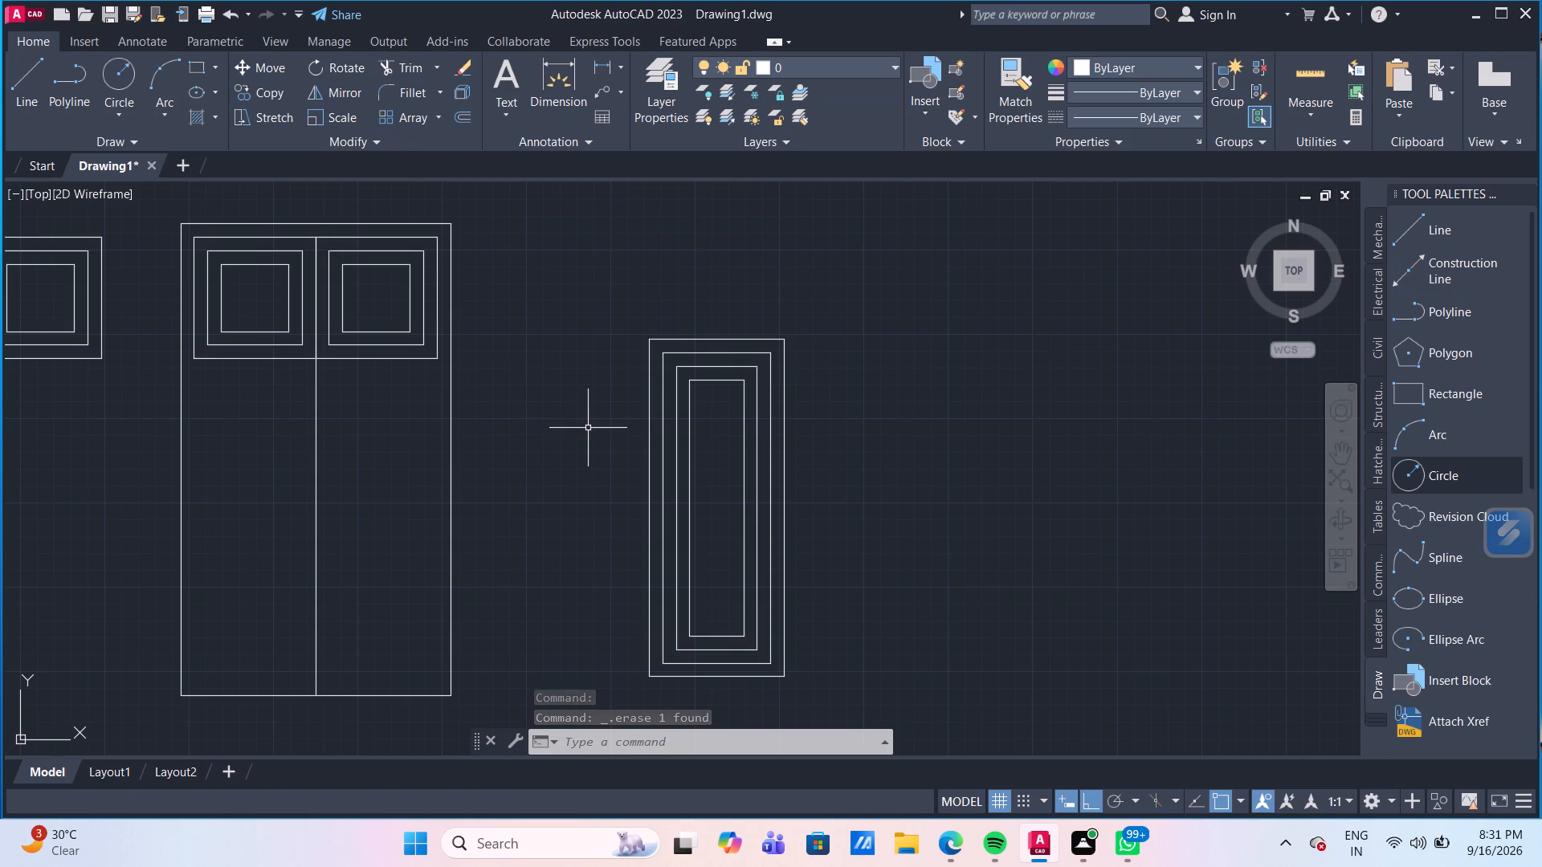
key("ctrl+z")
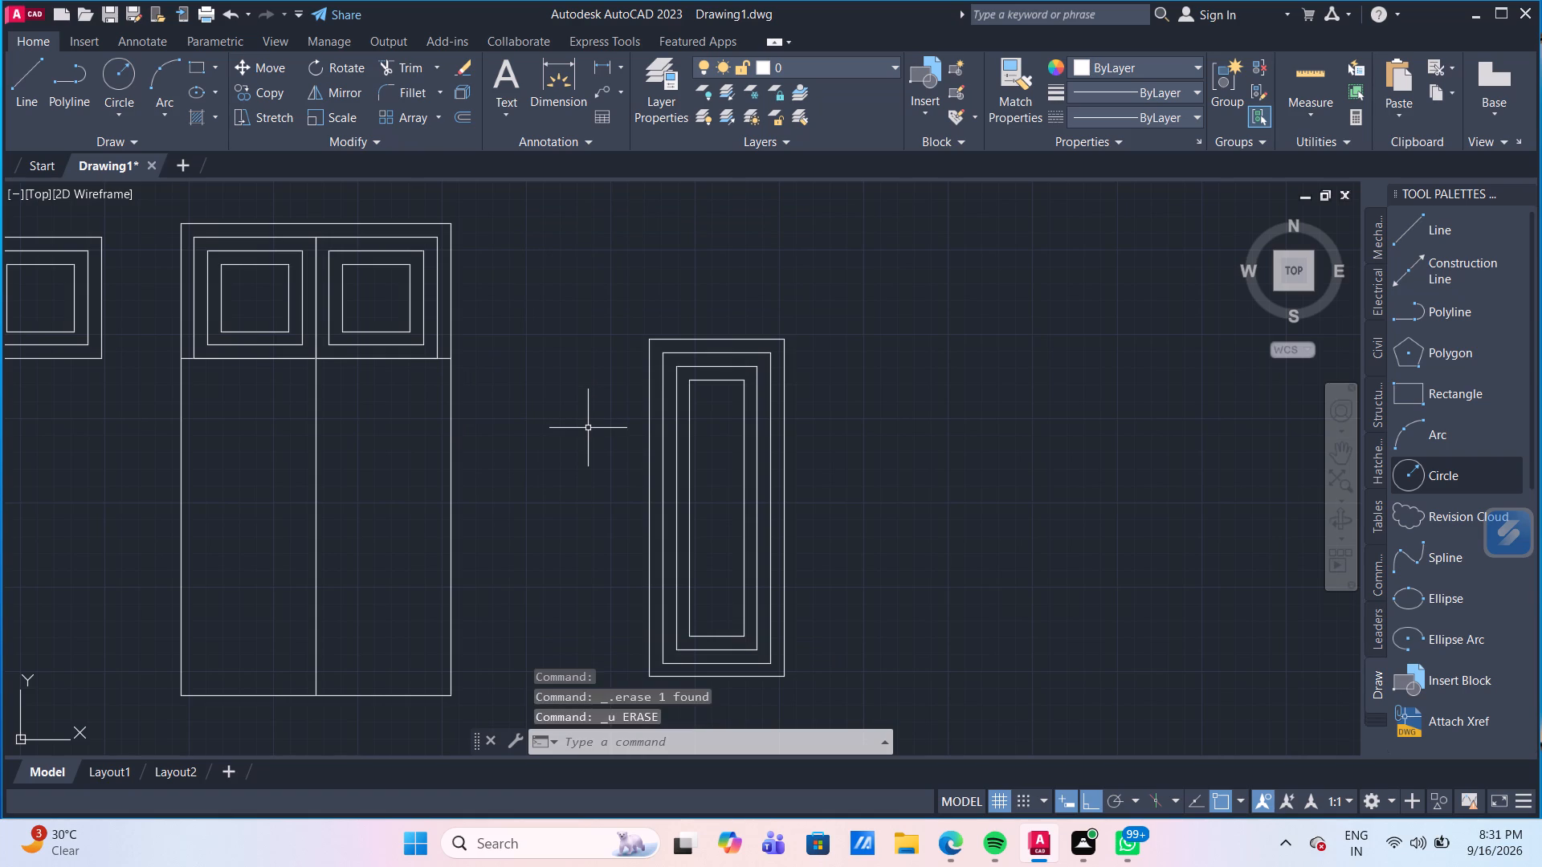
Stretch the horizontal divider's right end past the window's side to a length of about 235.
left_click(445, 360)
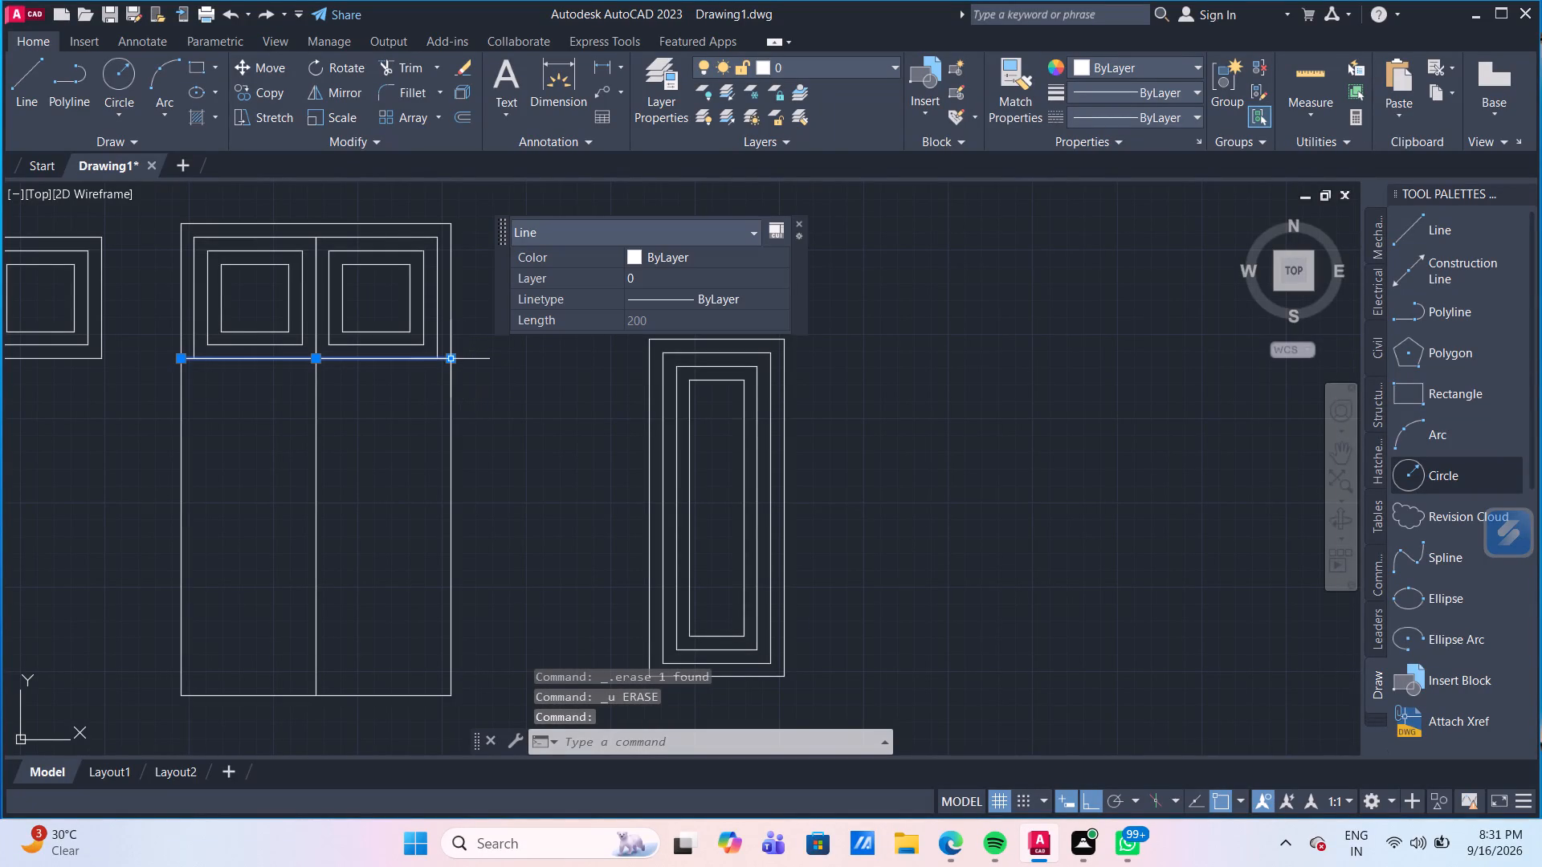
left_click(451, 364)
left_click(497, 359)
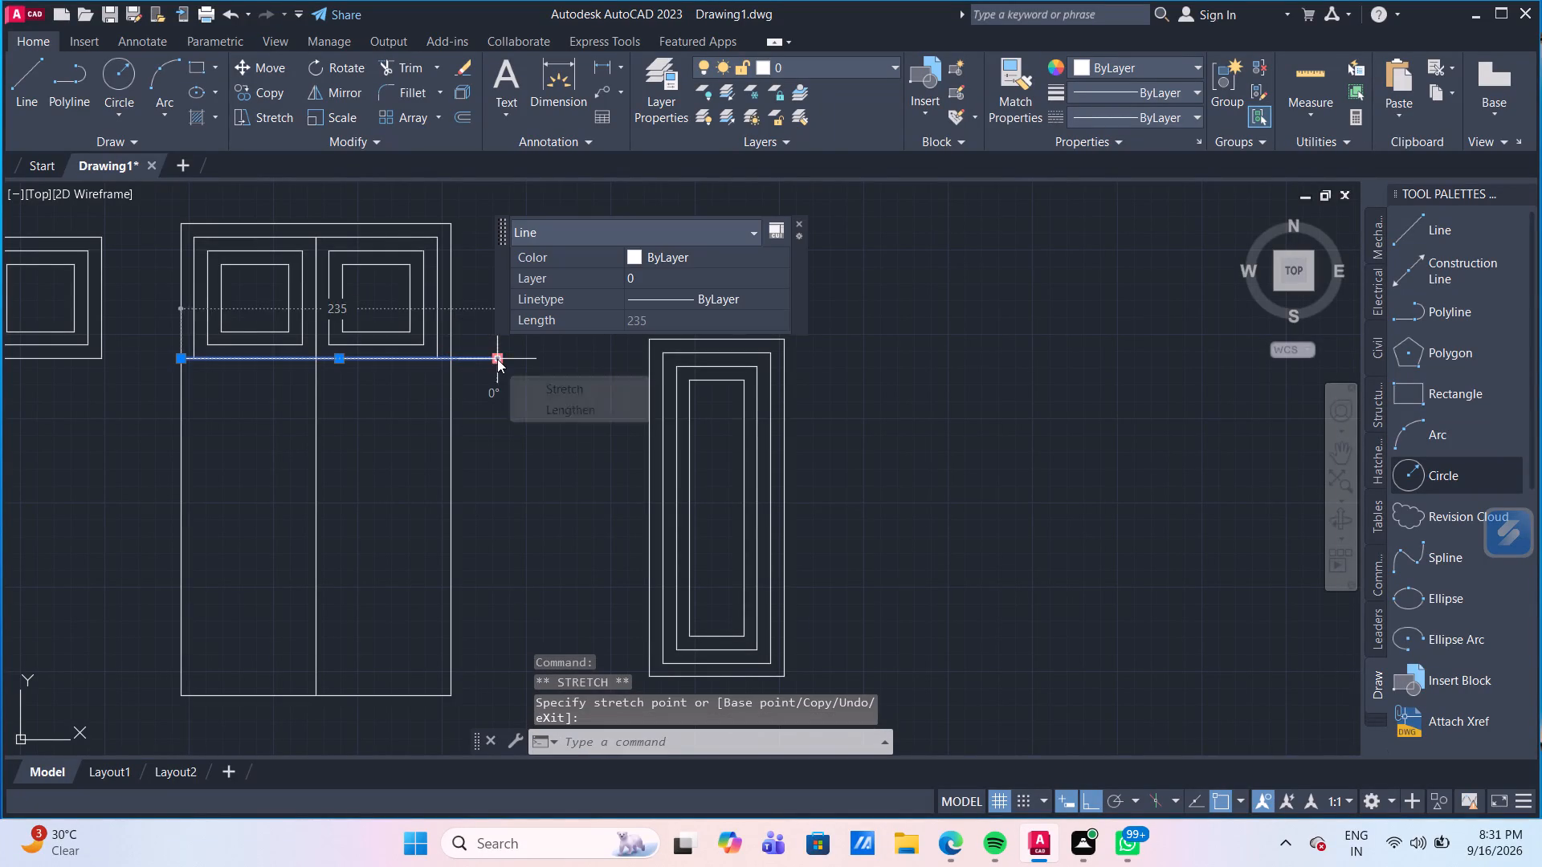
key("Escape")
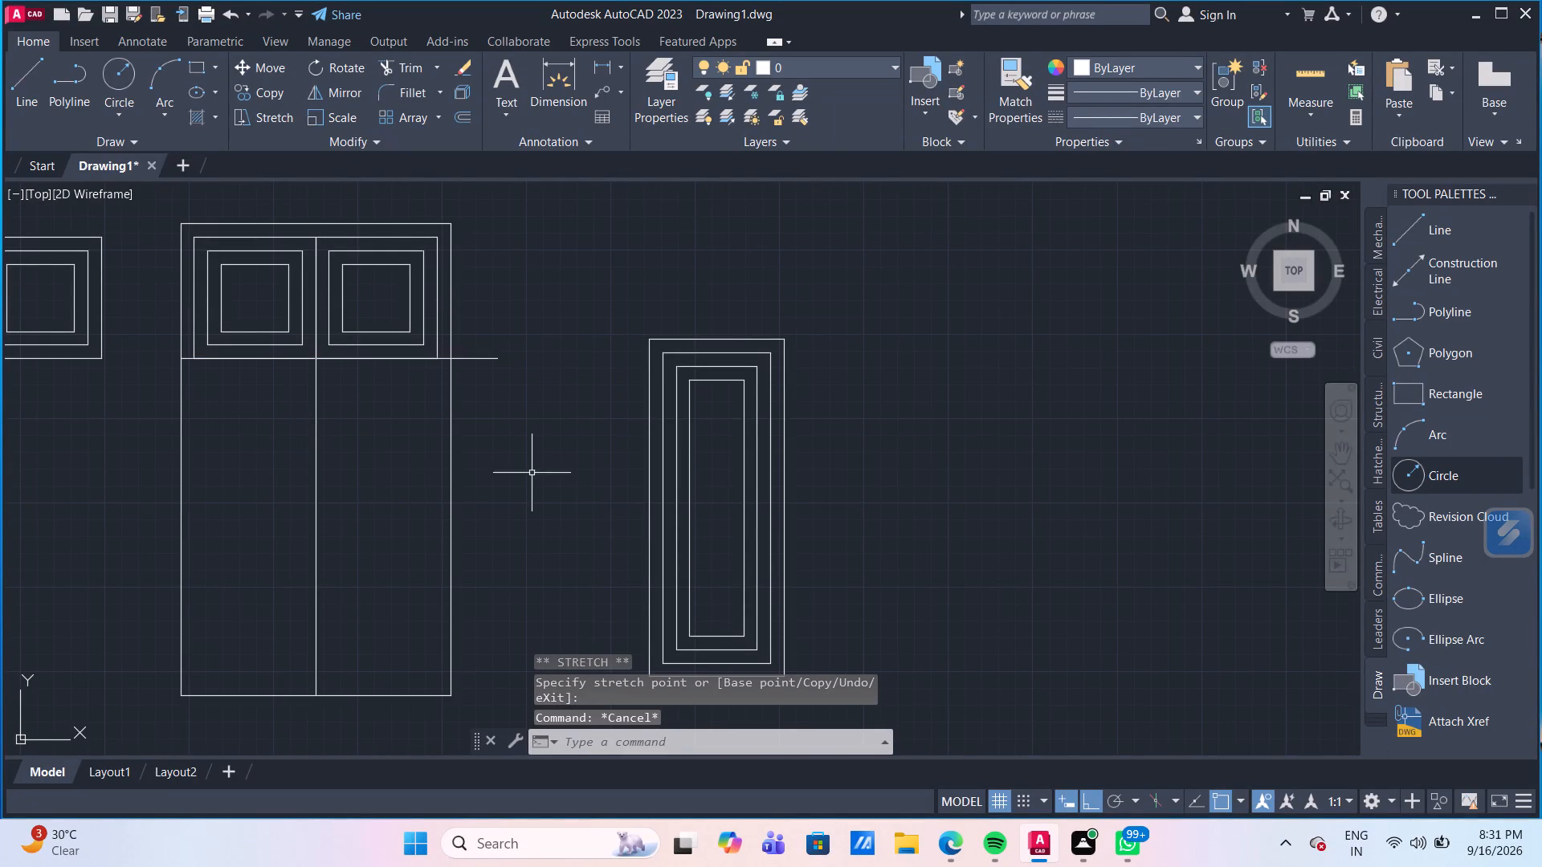
Copy the four nested rectangles from their outer upper-right corner into both lower panes of the four-pane window.
left_click(903, 453)
left_click(724, 319)
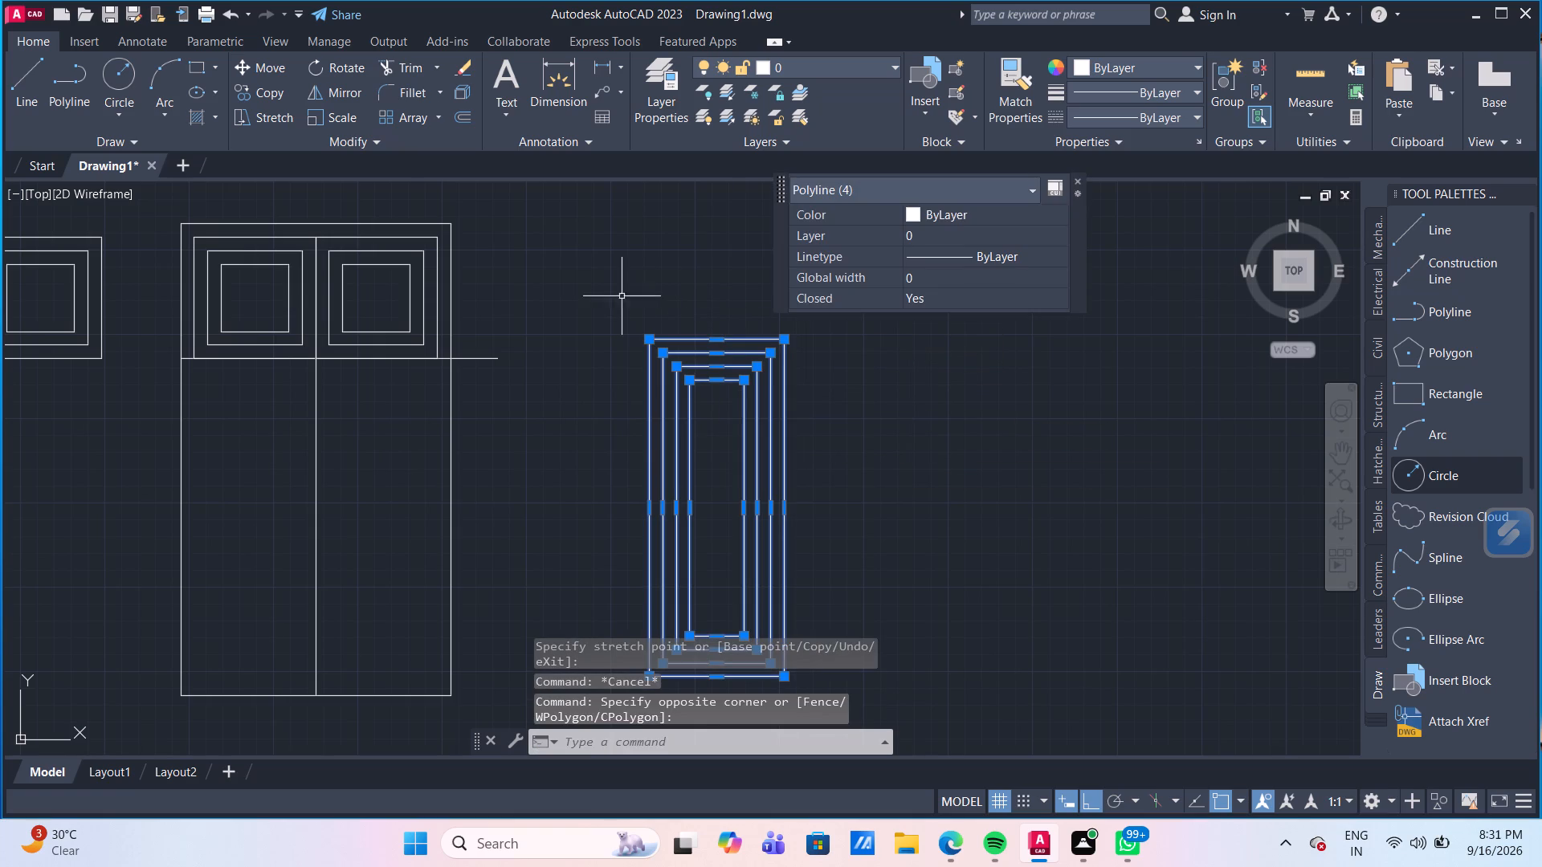
type("CO")
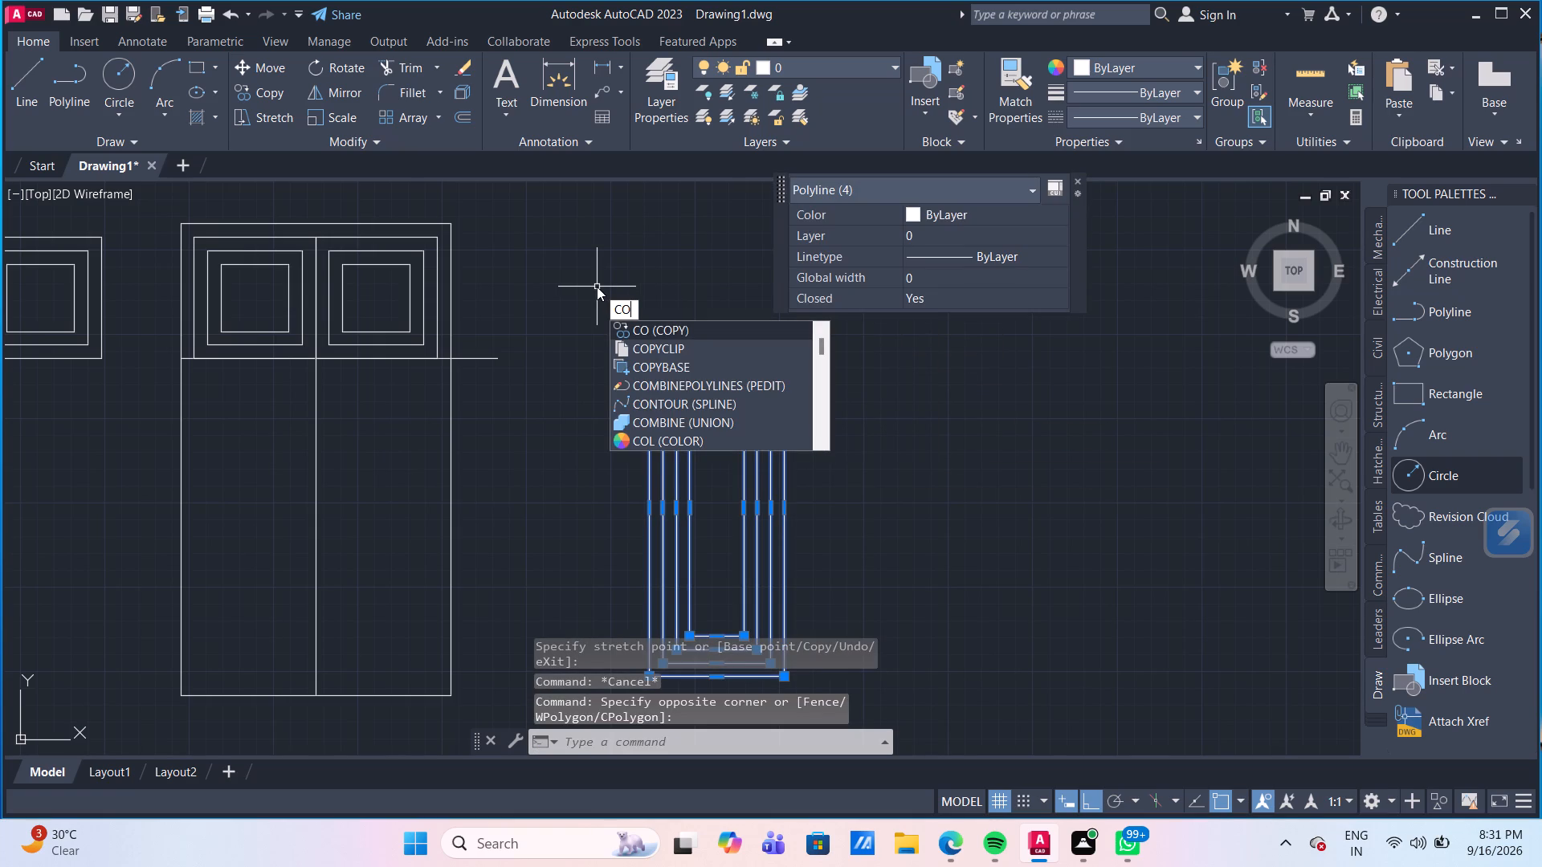
key("Return")
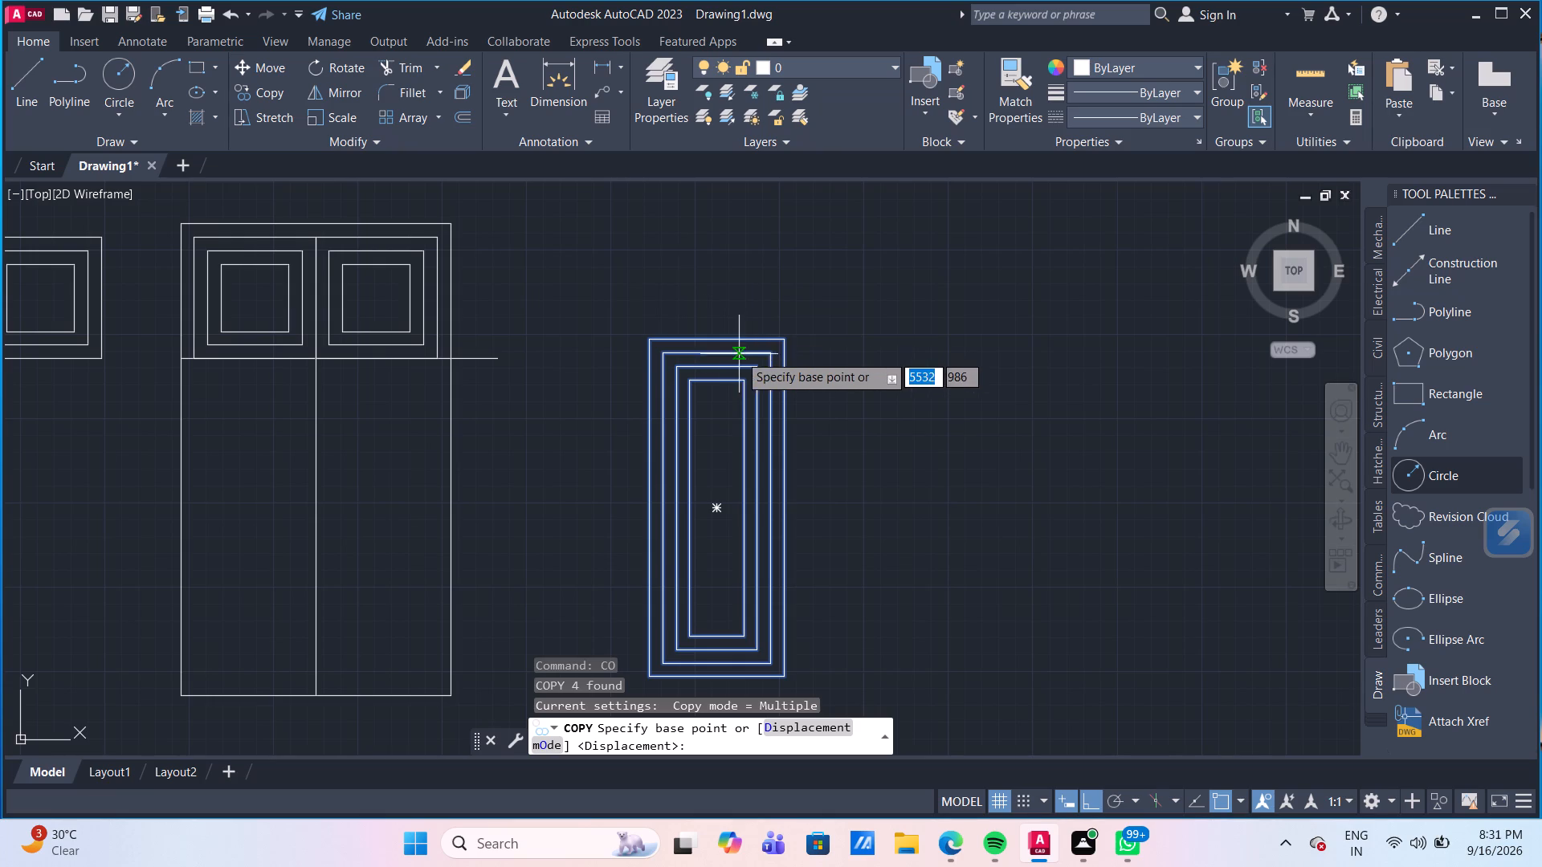
left_click(786, 344)
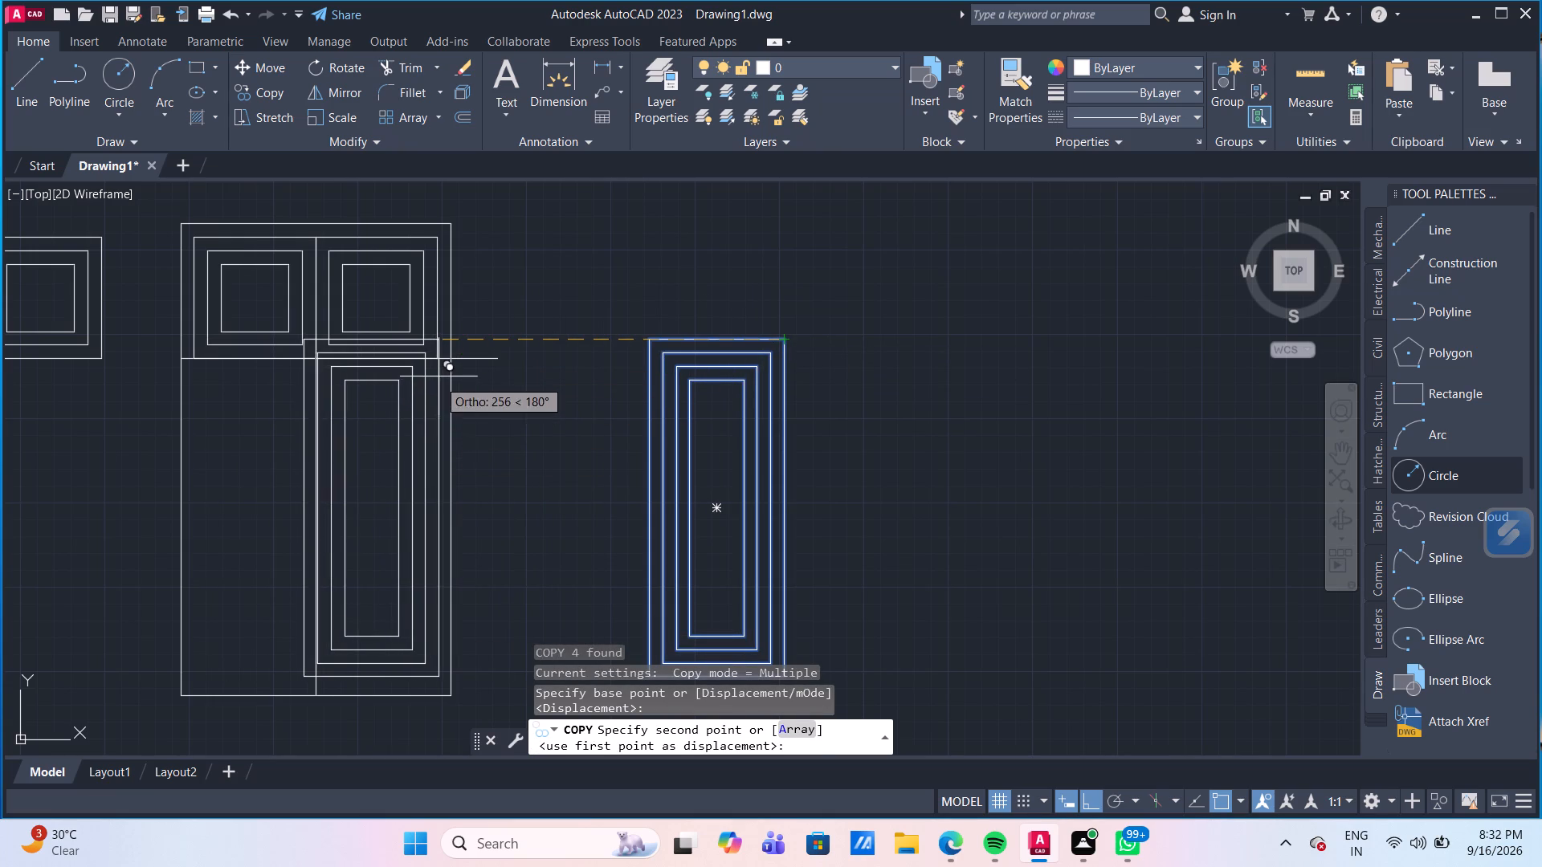
scroll(454, 357, "up", 2)
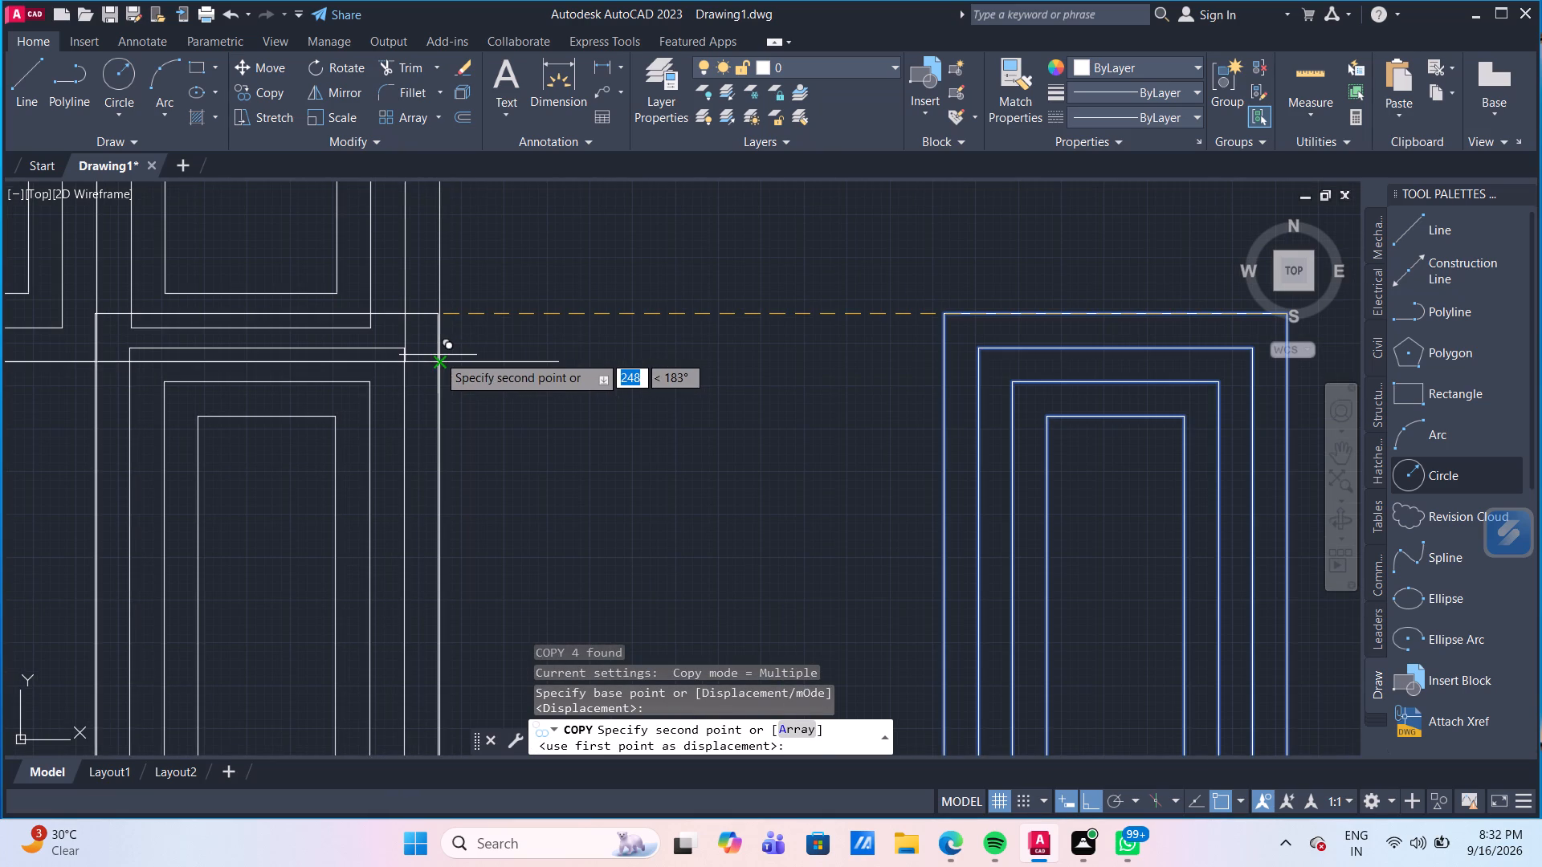
scroll(438, 355, "up", 2)
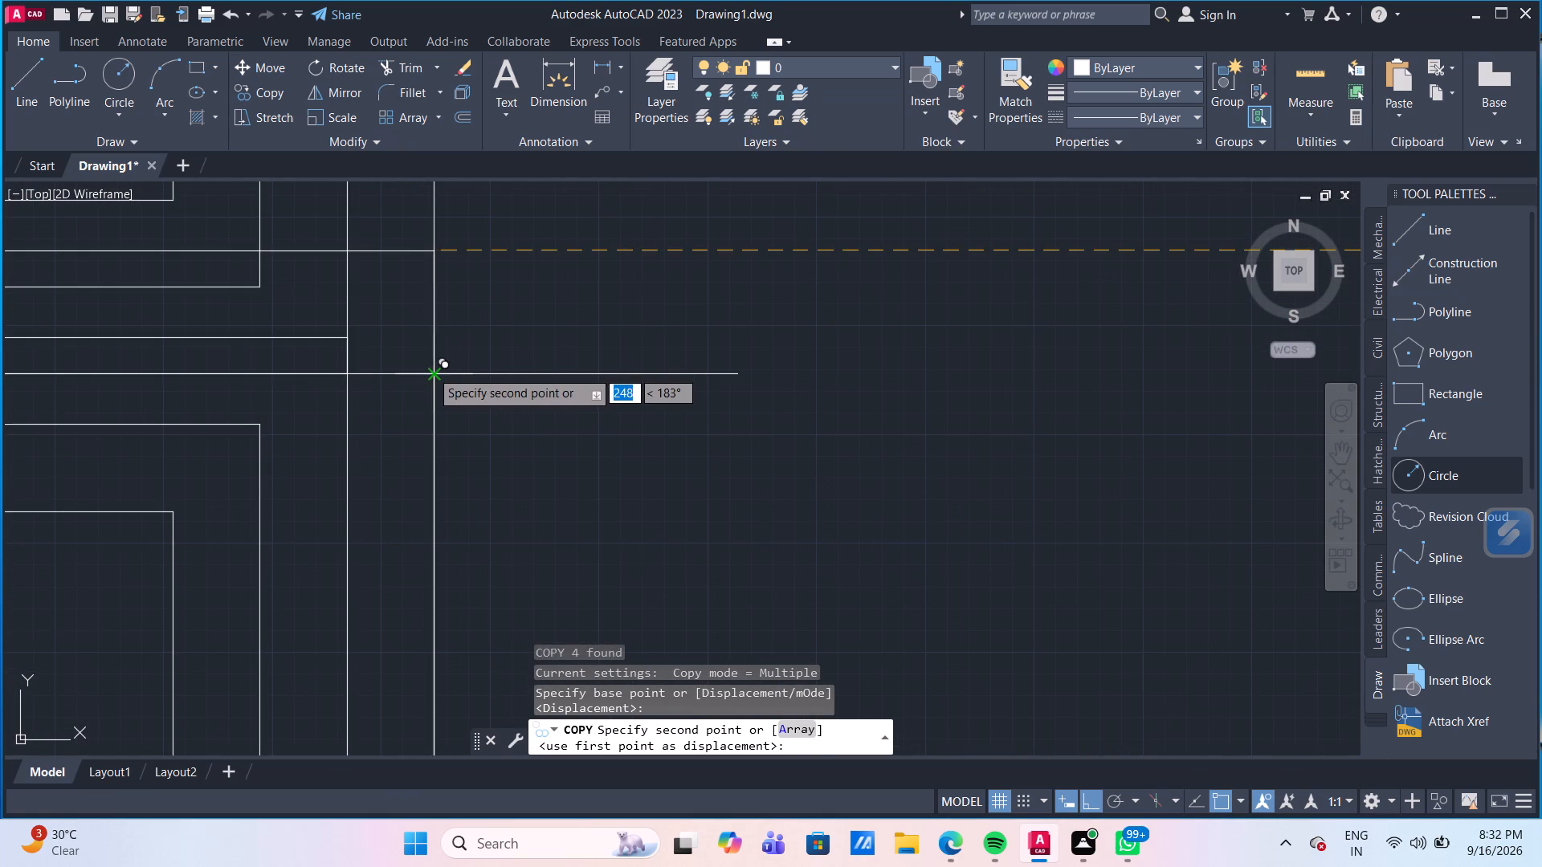
left_click(430, 370)
scroll(518, 467, "down", 2)
scroll(687, 516, "down", 2)
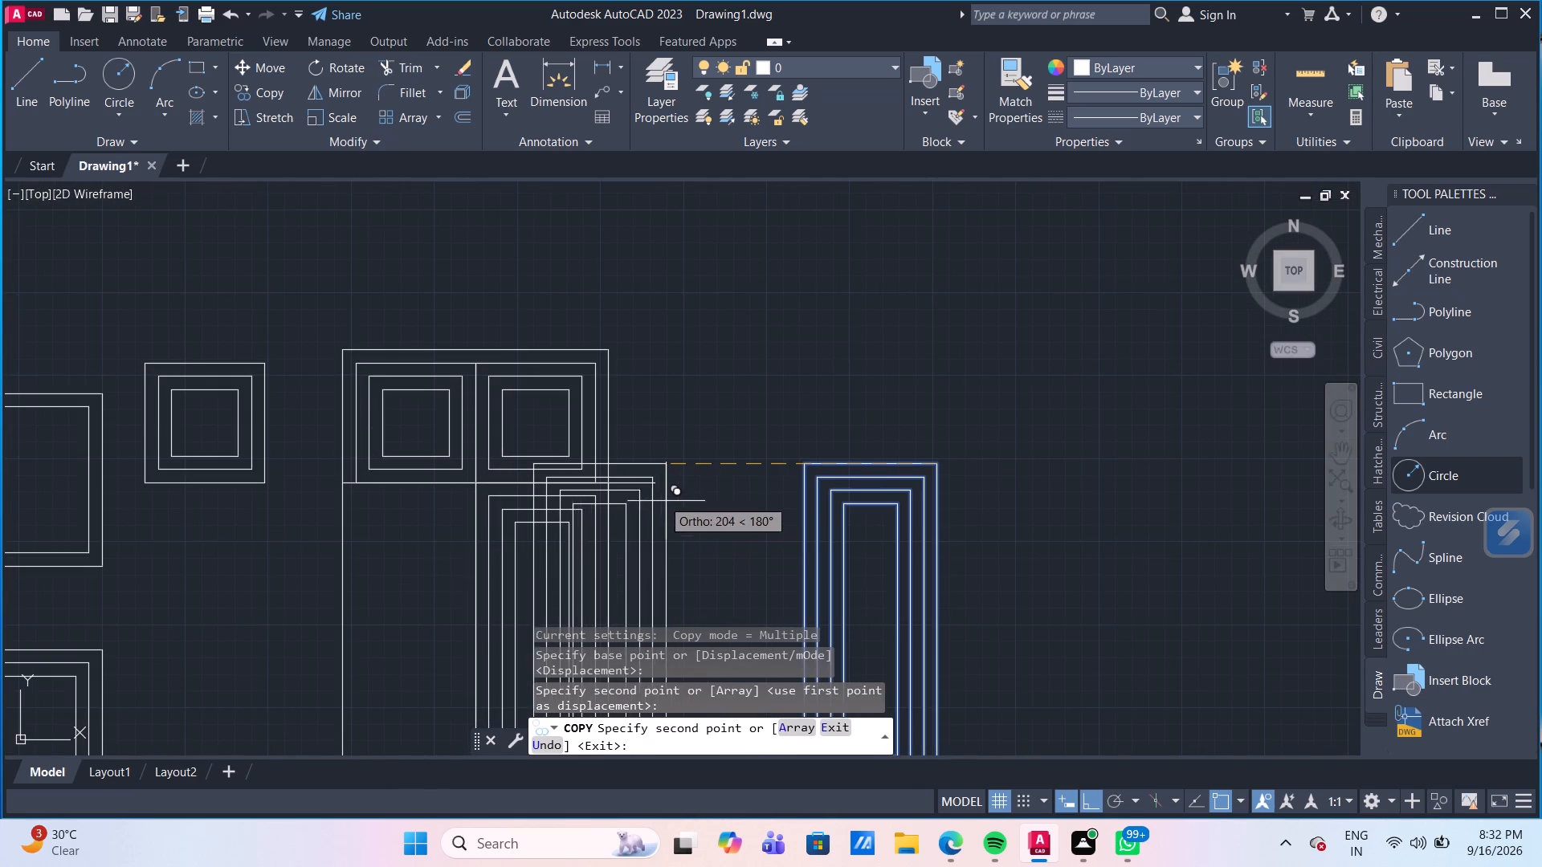
scroll(475, 462, "up", 2)
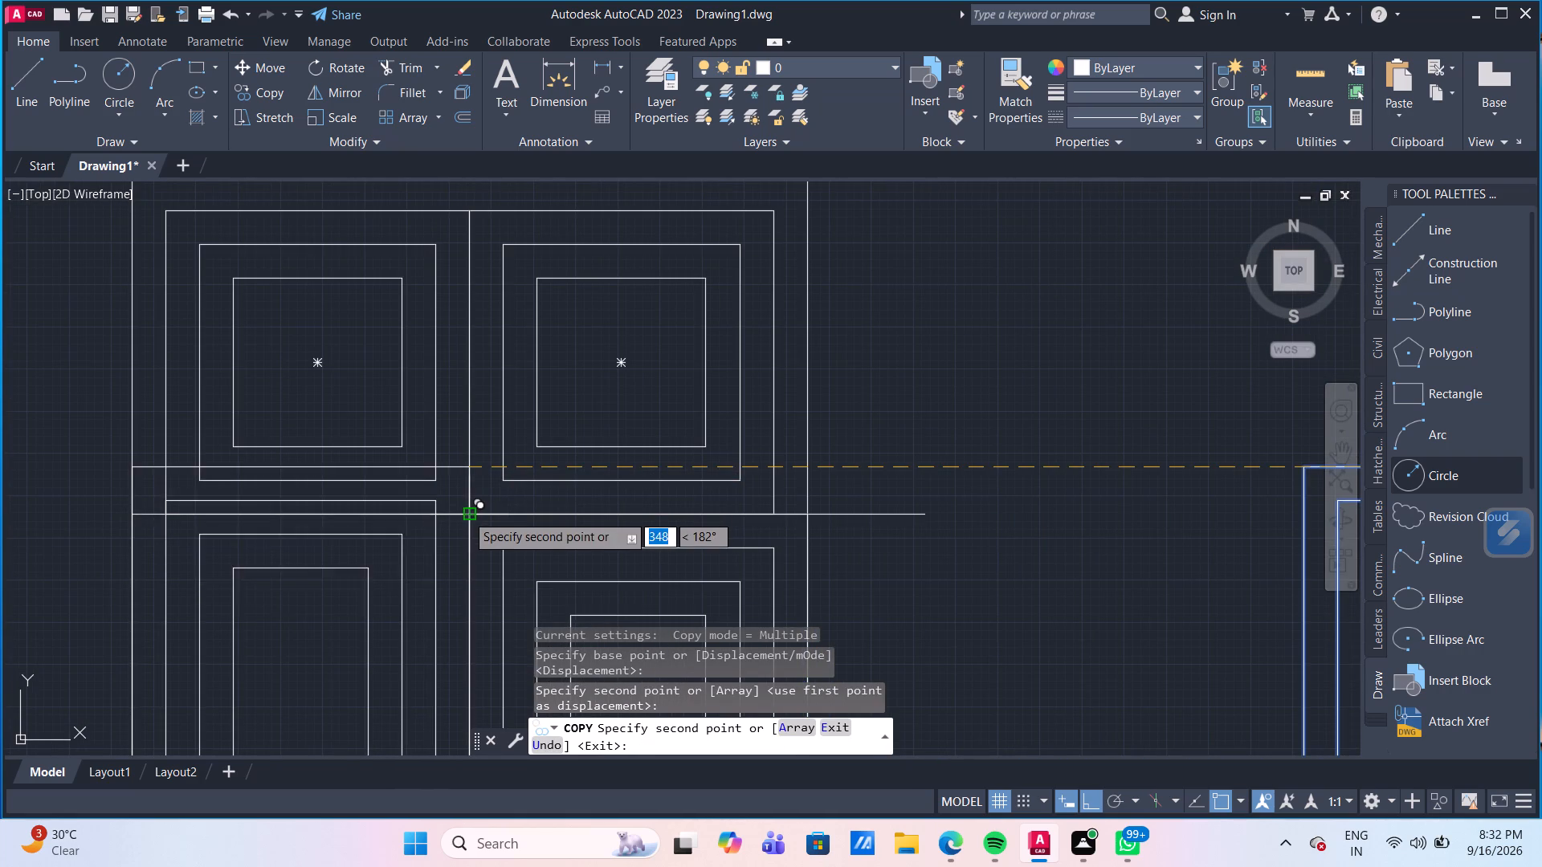
left_click(466, 514)
scroll(826, 448, "down", 2)
scroll(899, 448, "down", 3)
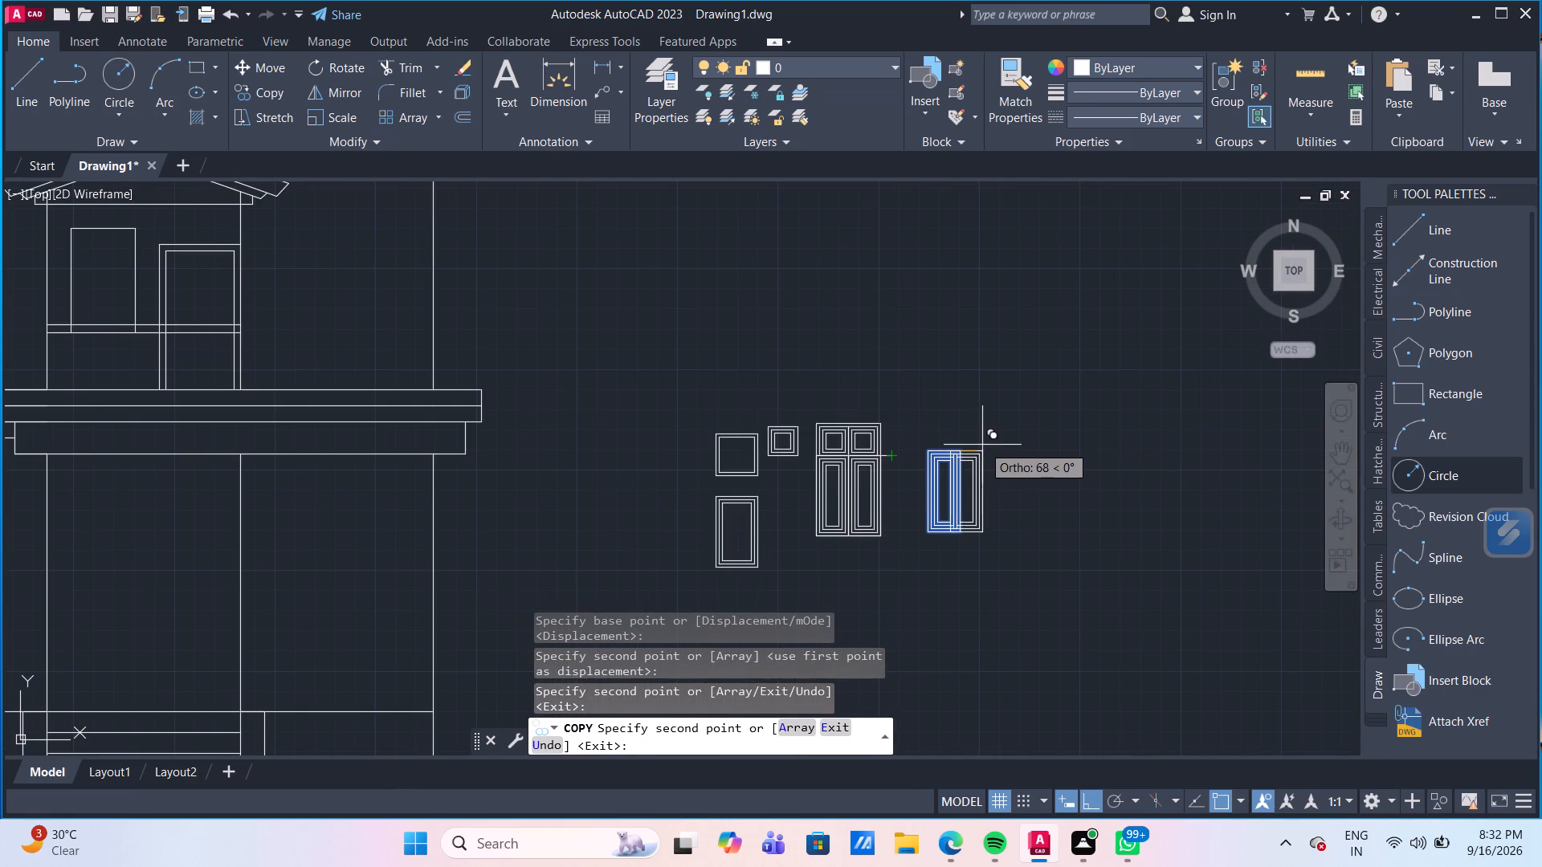
key("Escape")
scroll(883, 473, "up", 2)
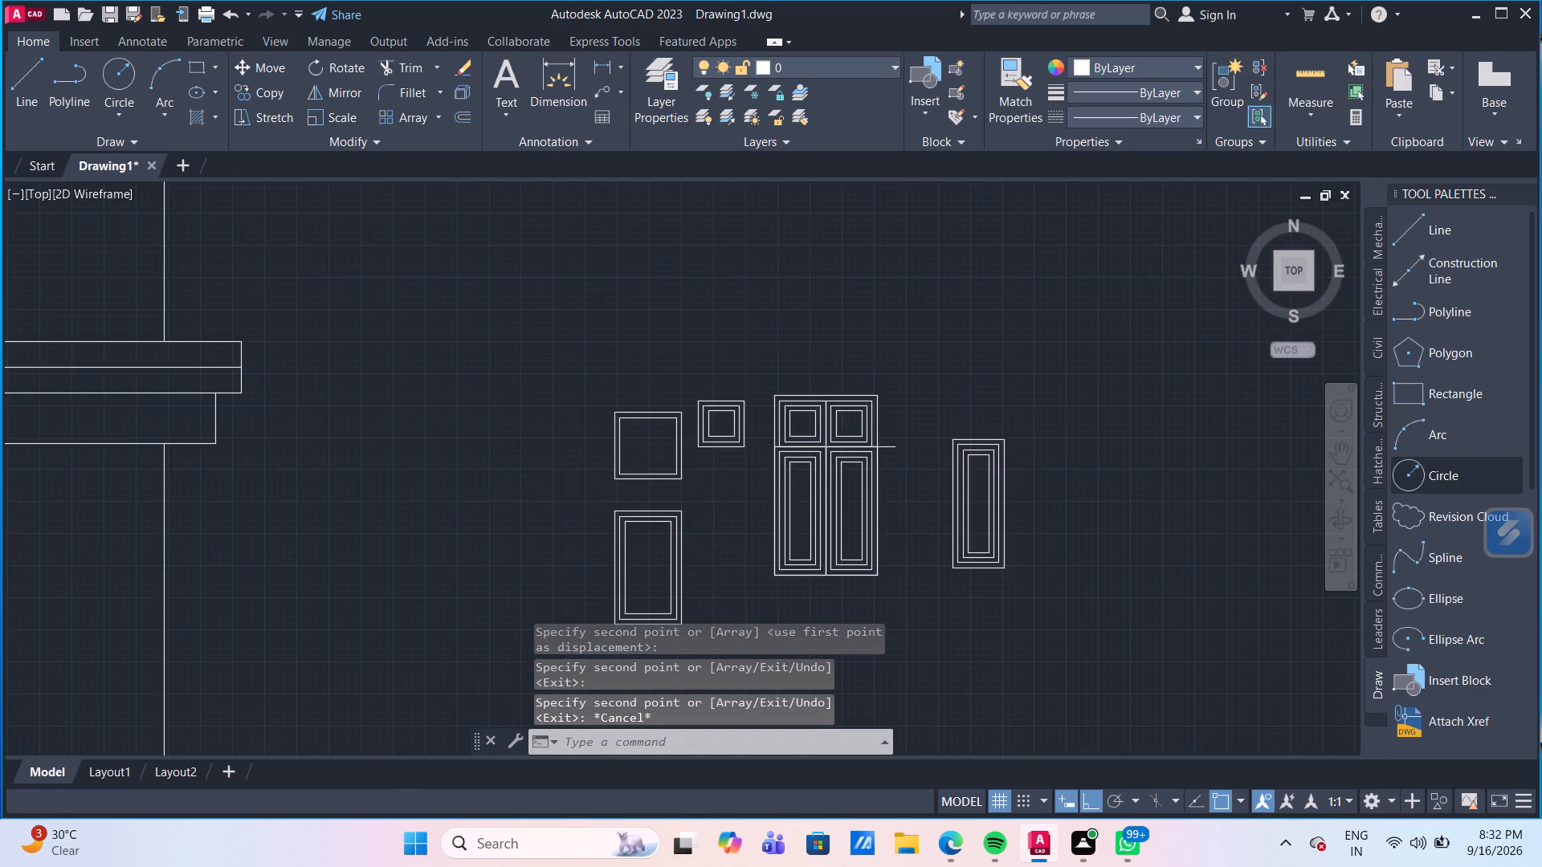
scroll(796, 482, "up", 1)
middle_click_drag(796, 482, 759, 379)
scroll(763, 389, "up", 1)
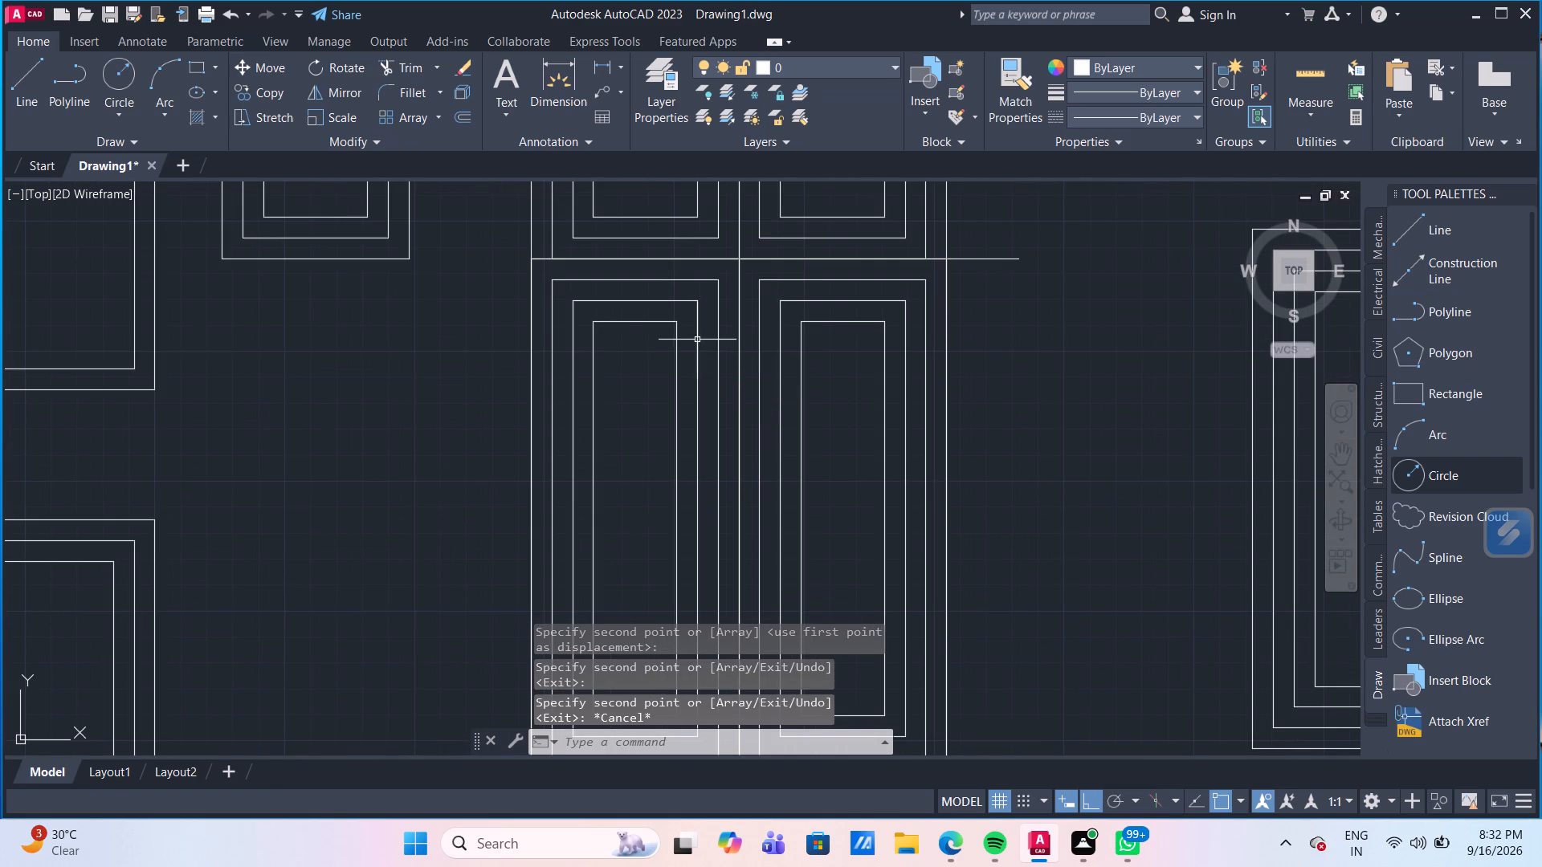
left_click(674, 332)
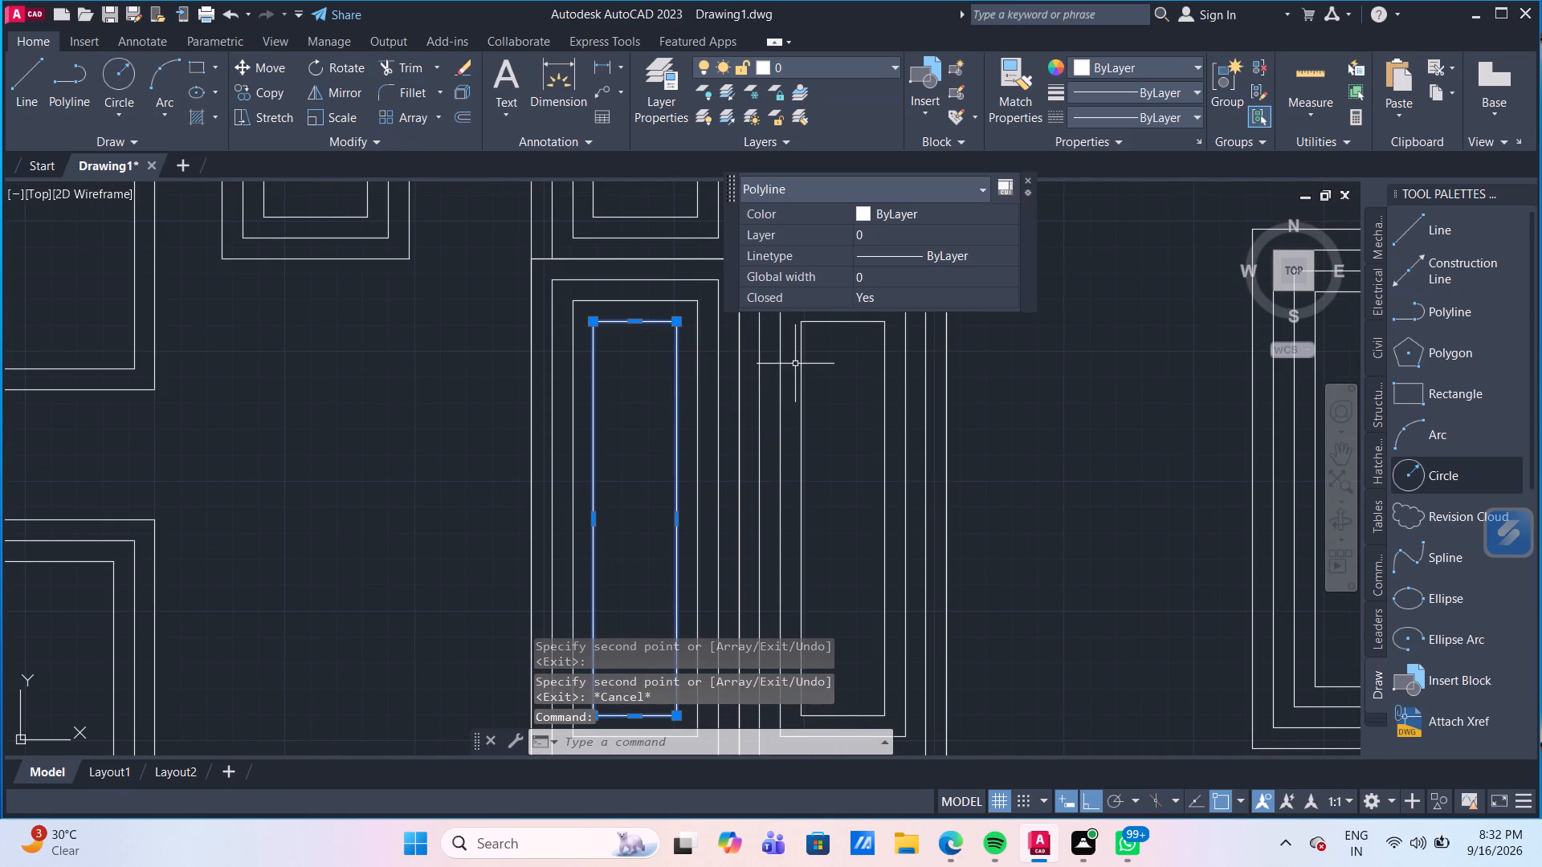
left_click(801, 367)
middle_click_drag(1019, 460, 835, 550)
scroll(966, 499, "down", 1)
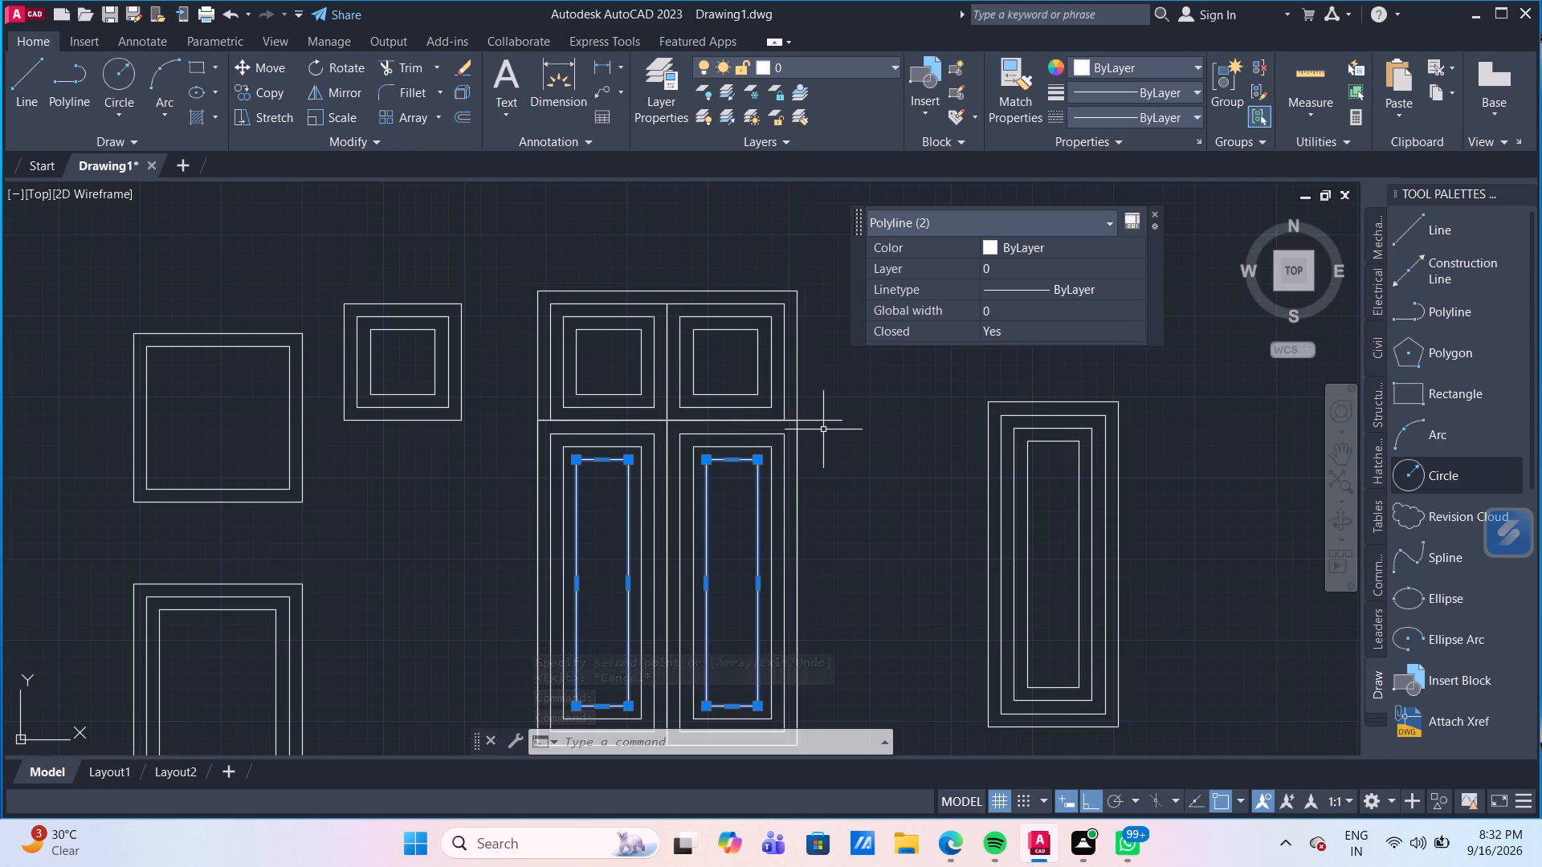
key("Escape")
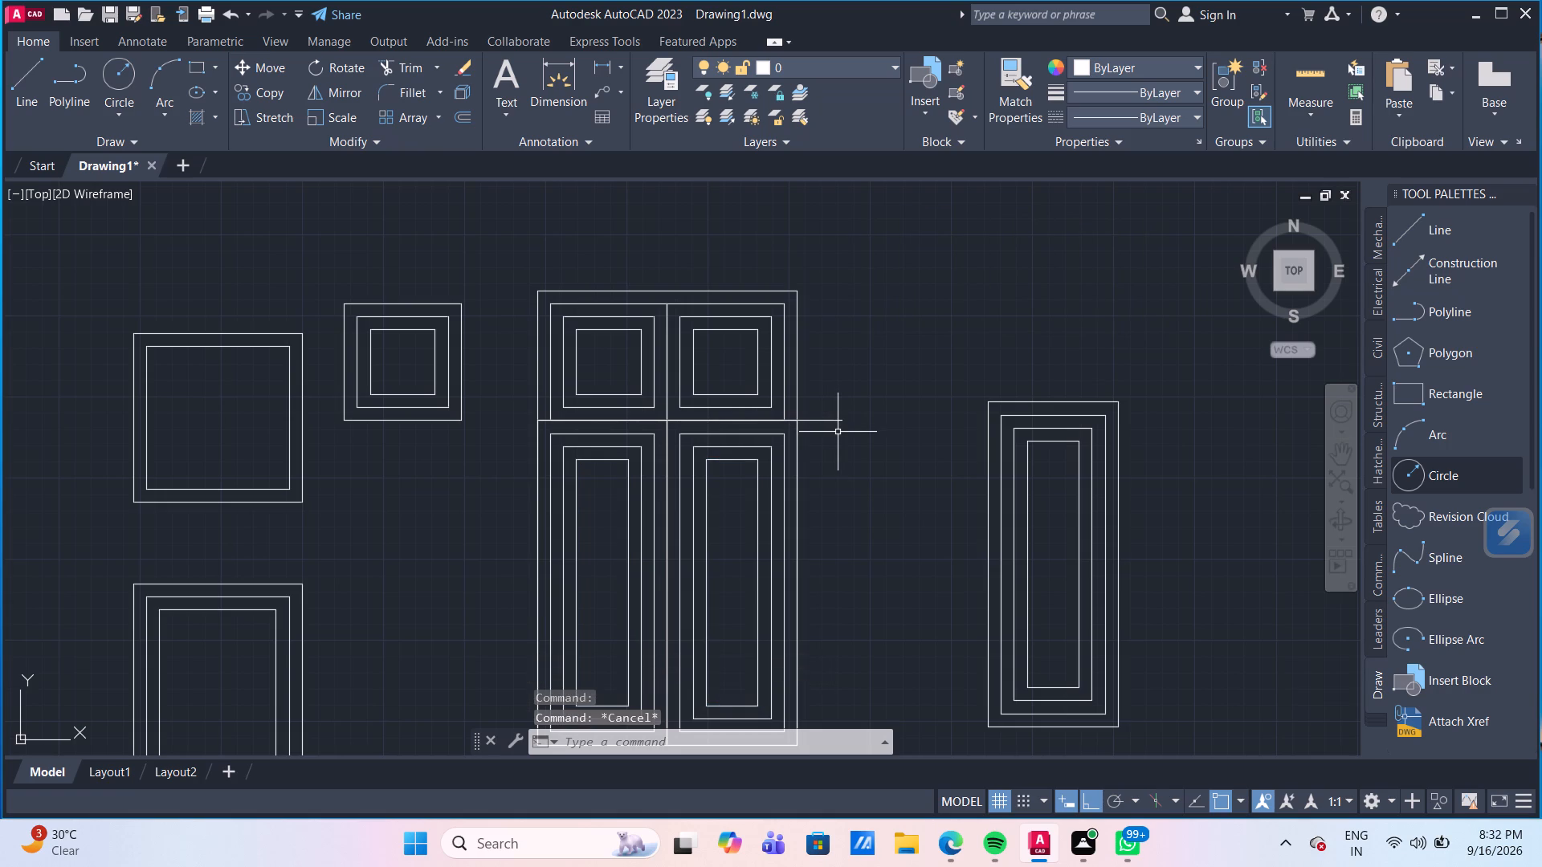
Erase the extended horizontal divider line crossing the four-pane window.
left_click(837, 418)
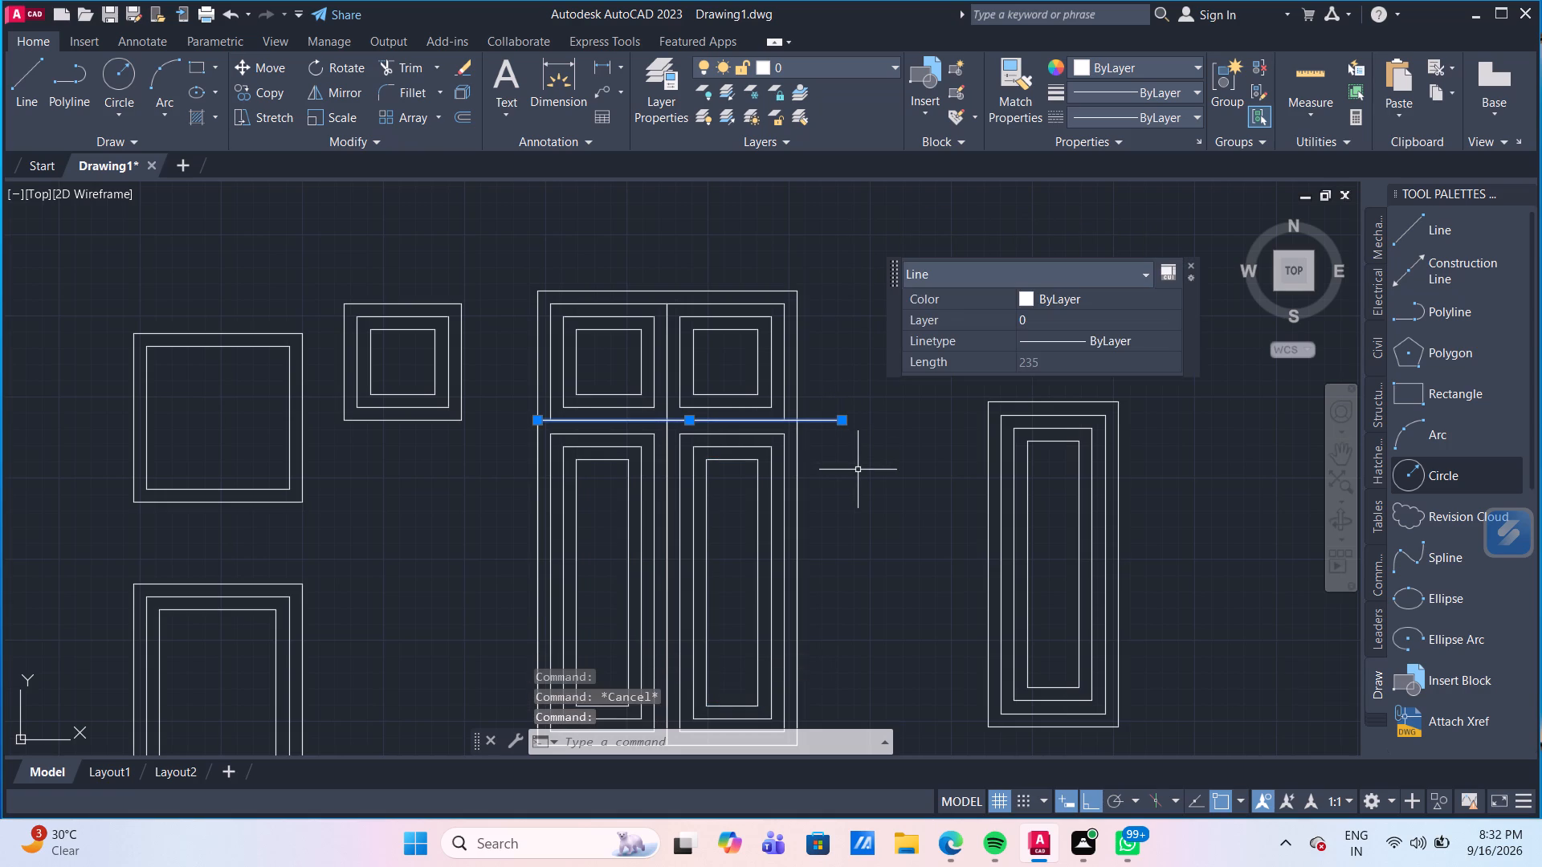
key("Delete")
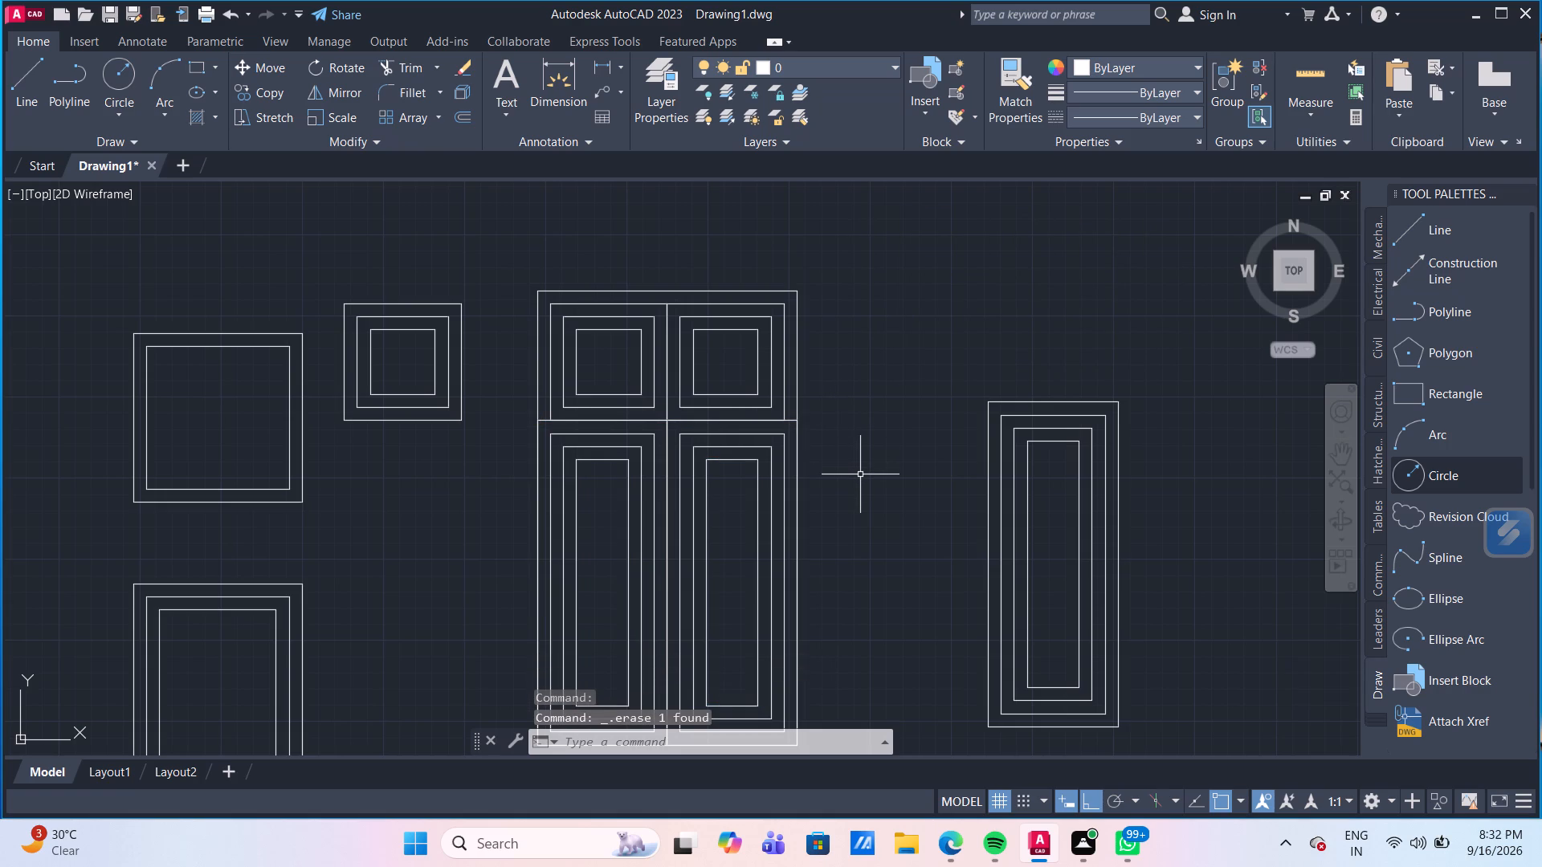
scroll(830, 429, "up", 1)
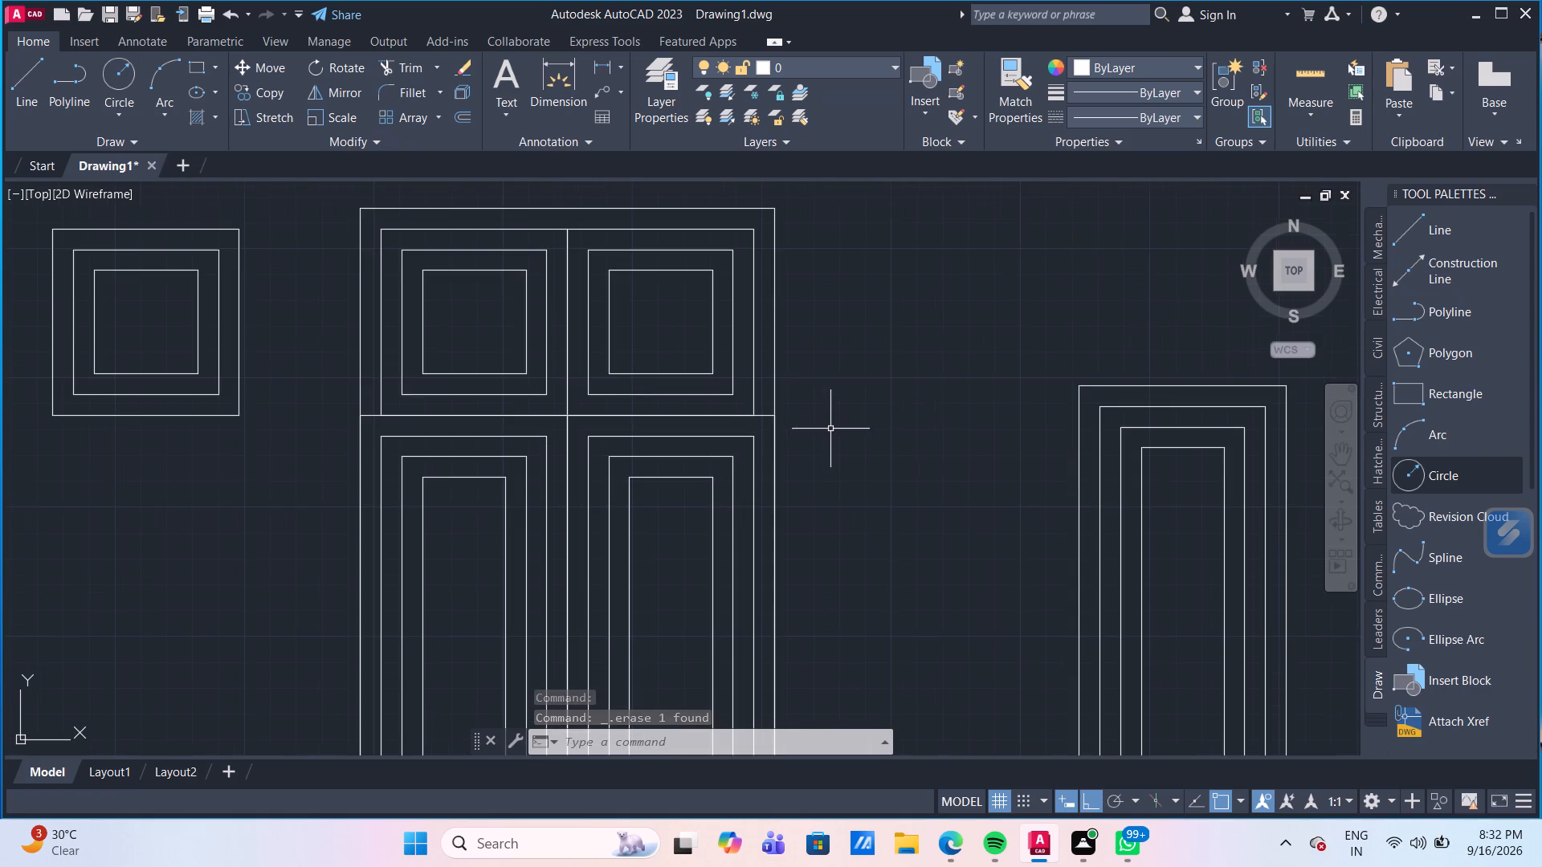
left_click(767, 417)
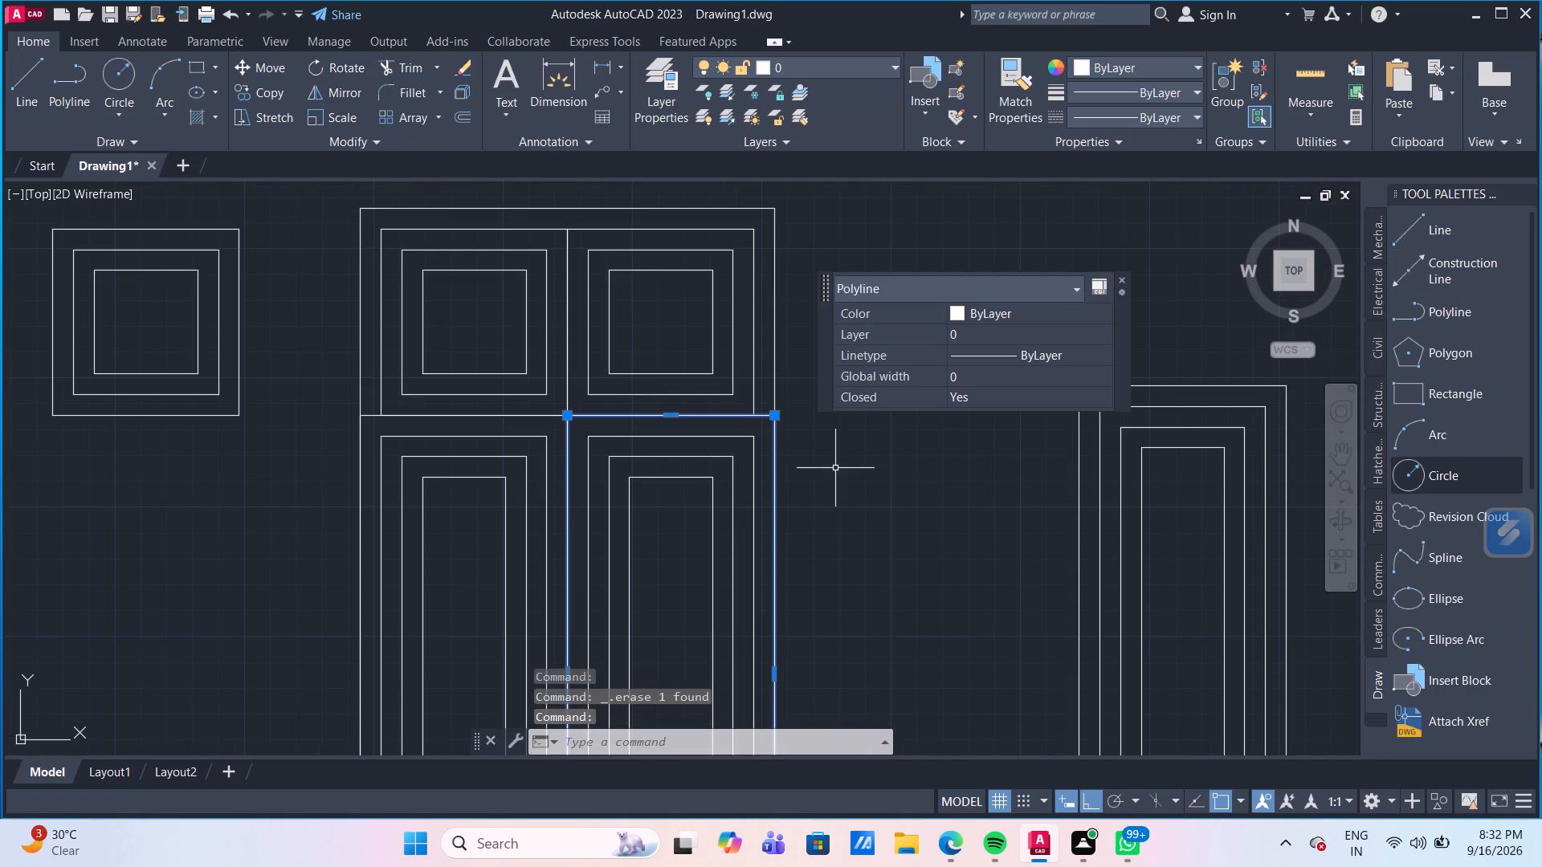
key("Escape")
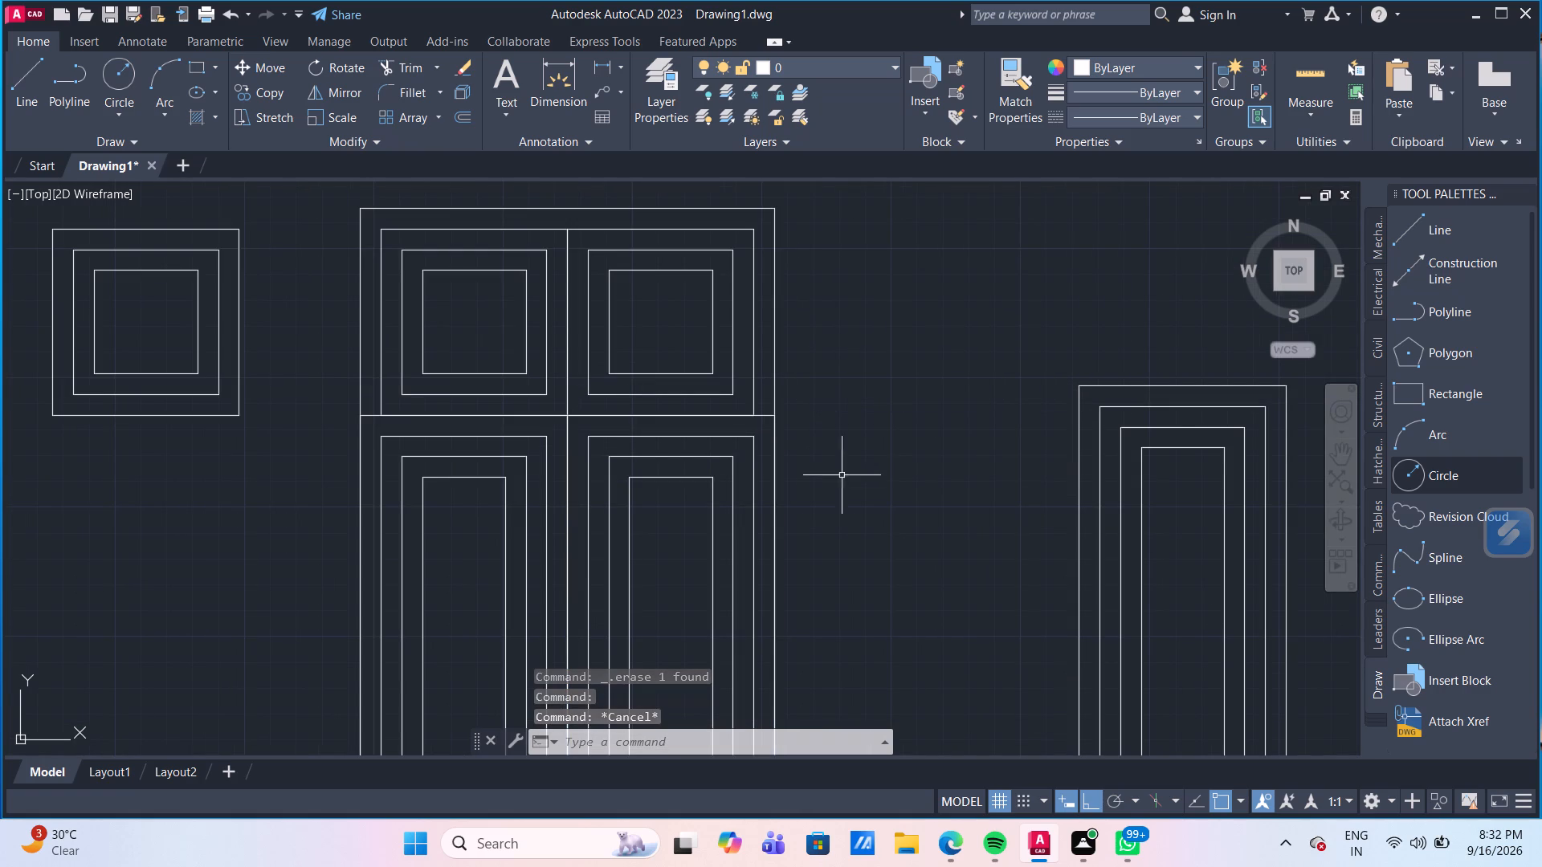
Measure the nested frames in the window's lower right pane with quick measurement.
left_click(1309, 81)
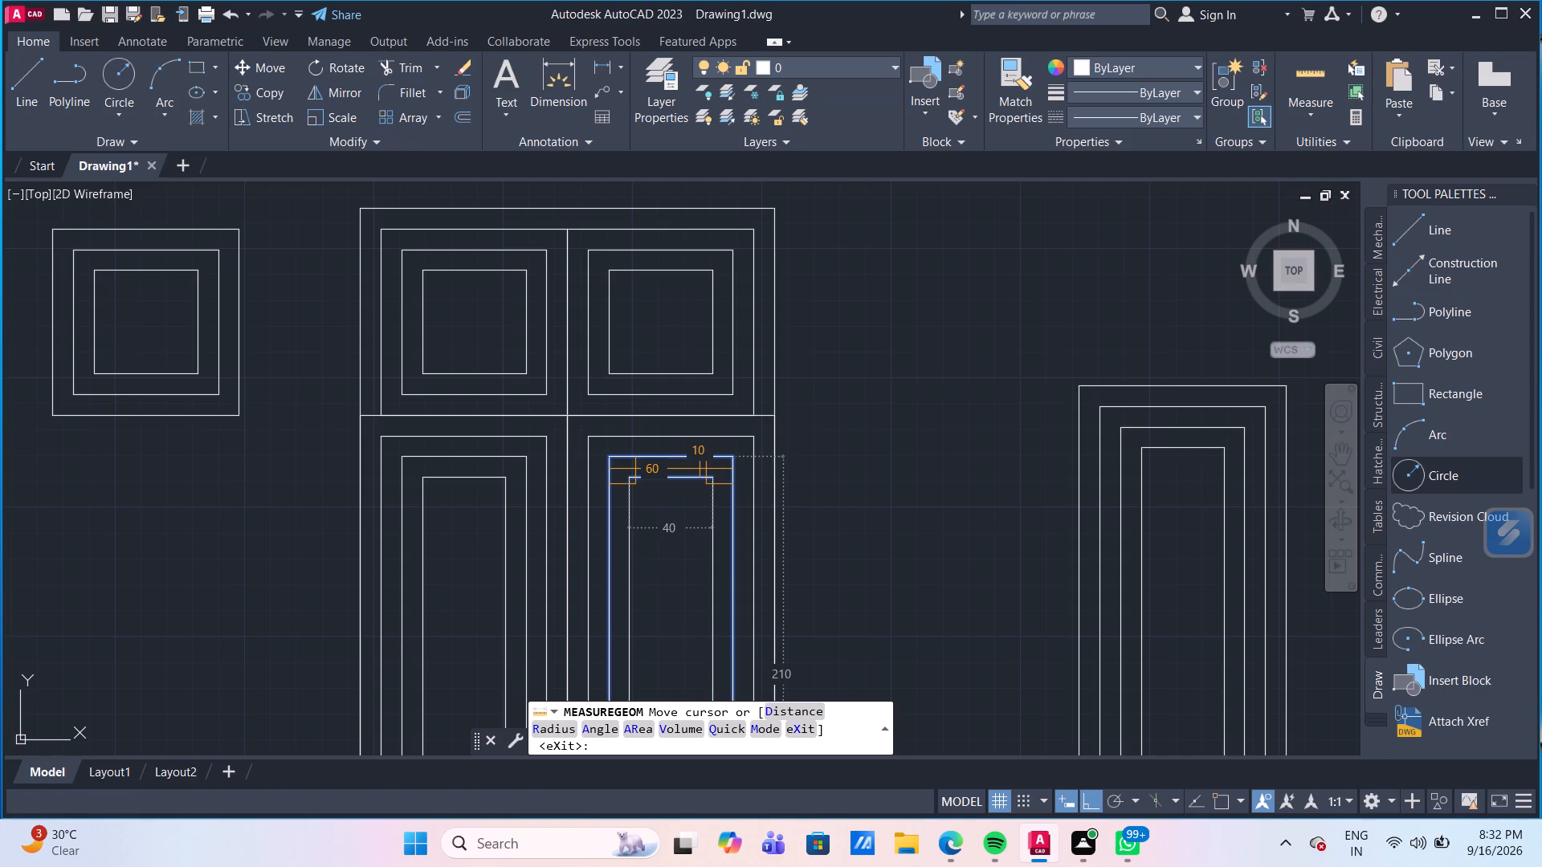
key("Escape")
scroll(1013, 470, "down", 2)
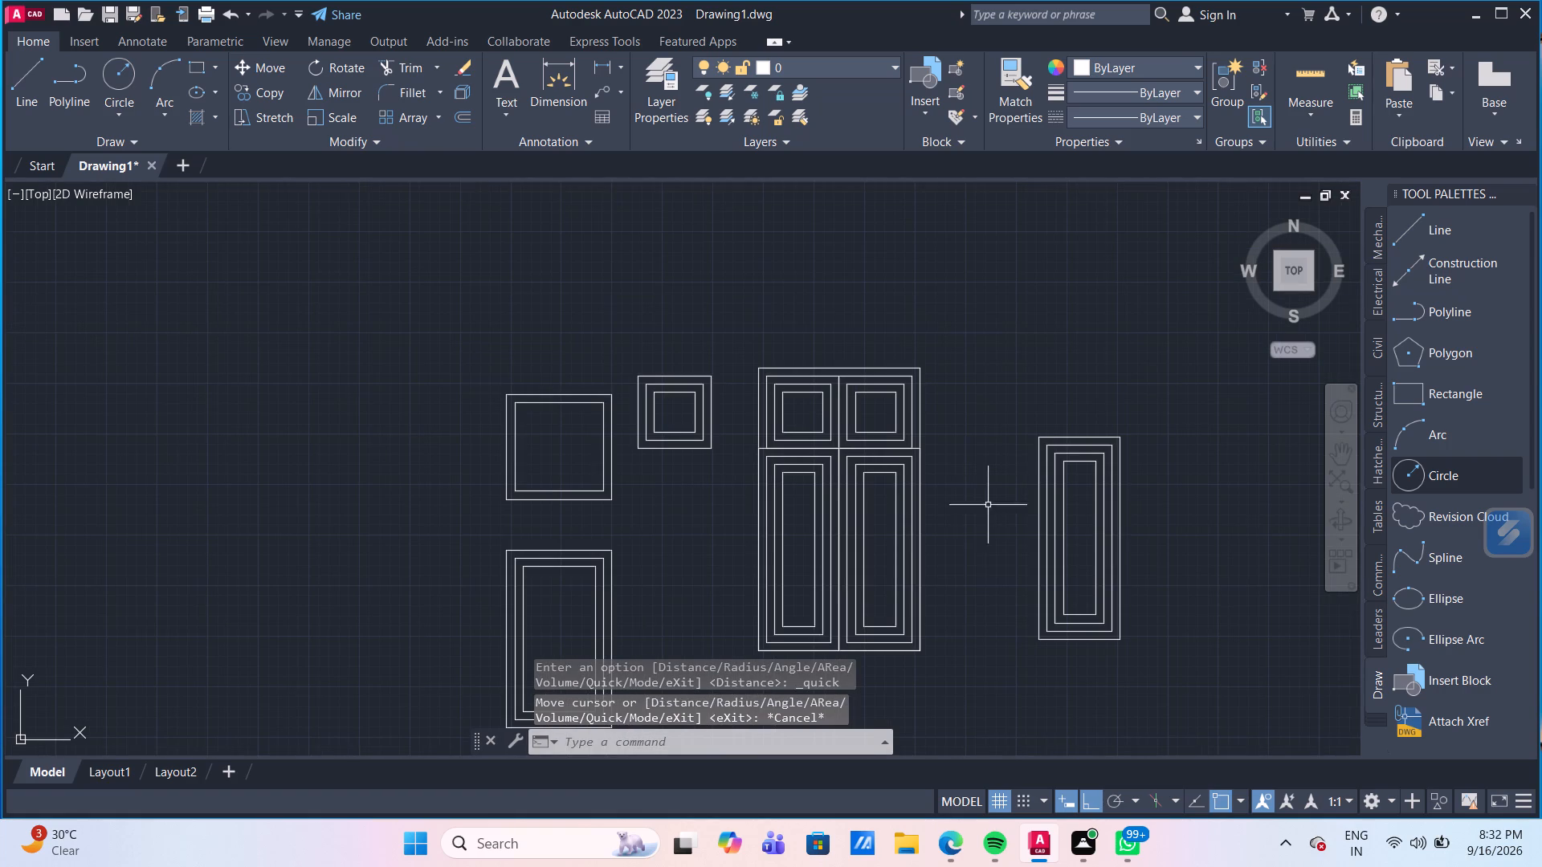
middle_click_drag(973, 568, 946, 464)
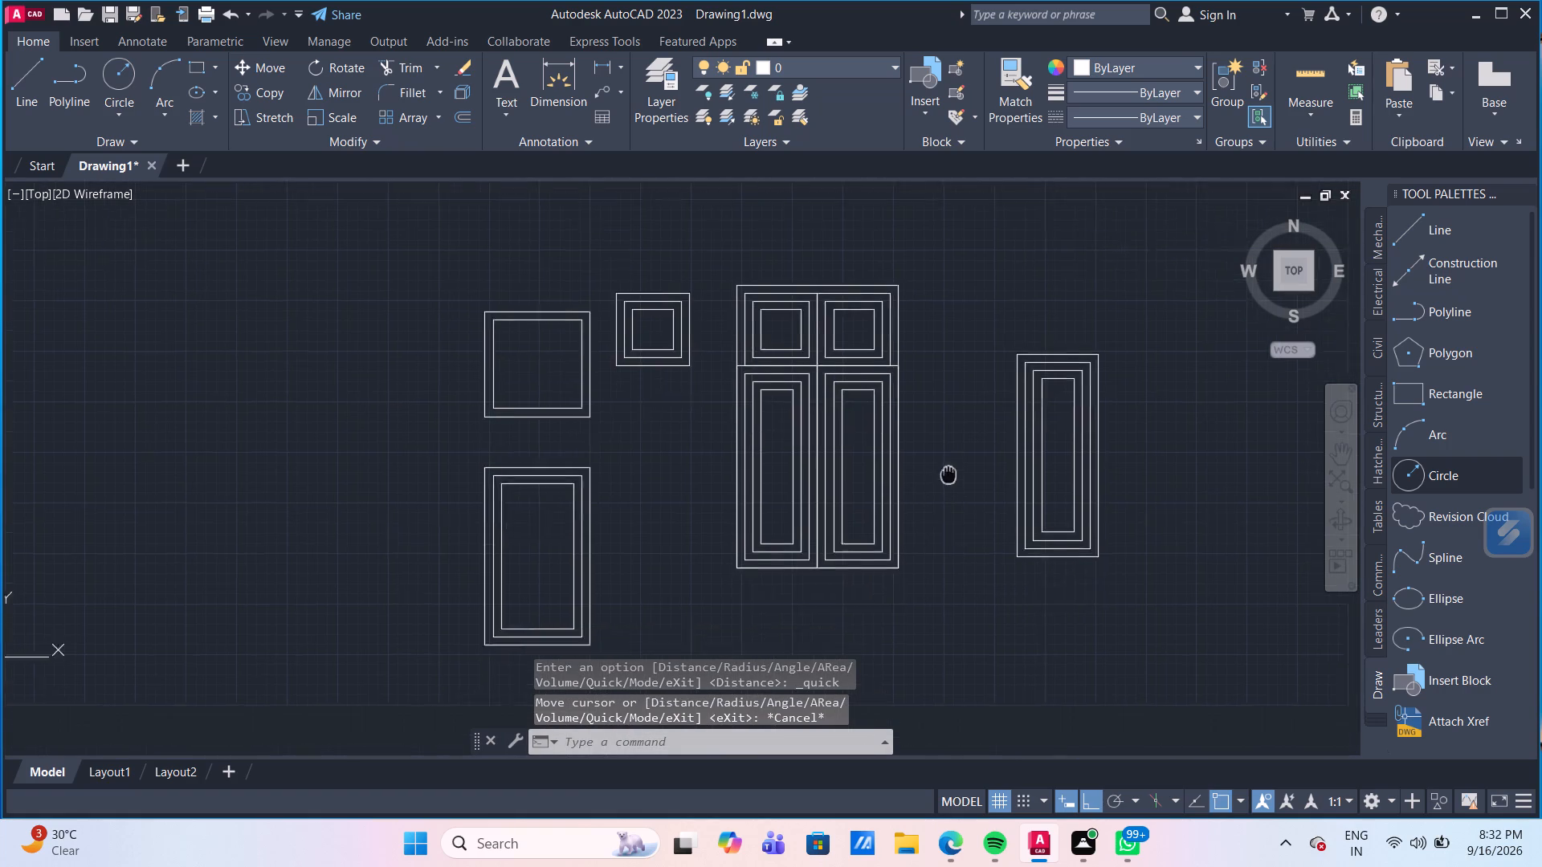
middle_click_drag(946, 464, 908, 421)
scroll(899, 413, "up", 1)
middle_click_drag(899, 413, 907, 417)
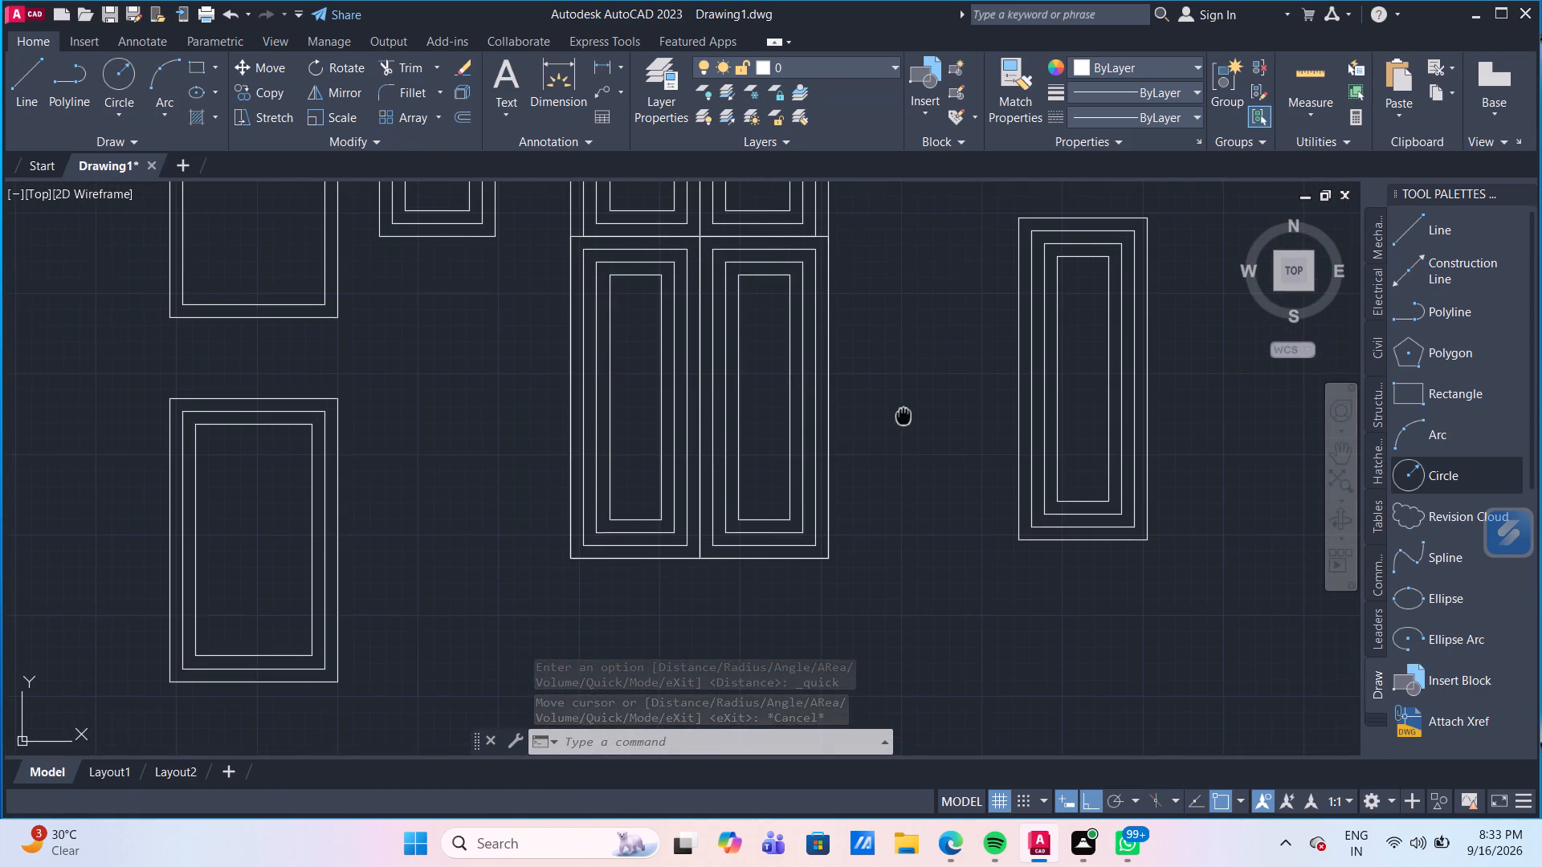
Erase the outermost rectangle of the nested frames in each of the four-pane window's two lower panes.
middle_click_drag(907, 417, 914, 447)
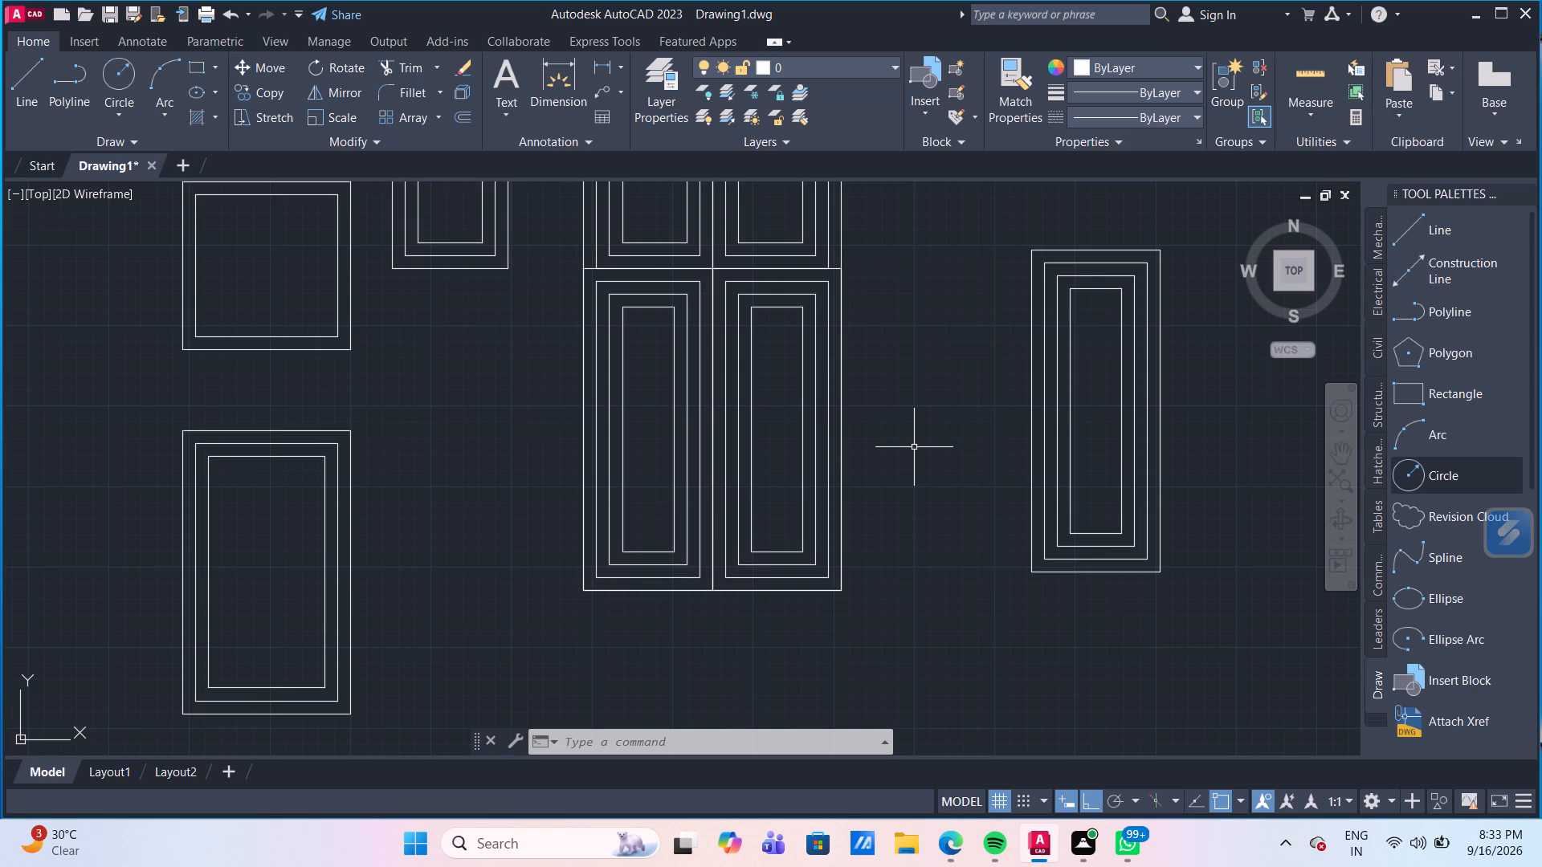
scroll(914, 447, "down", 4)
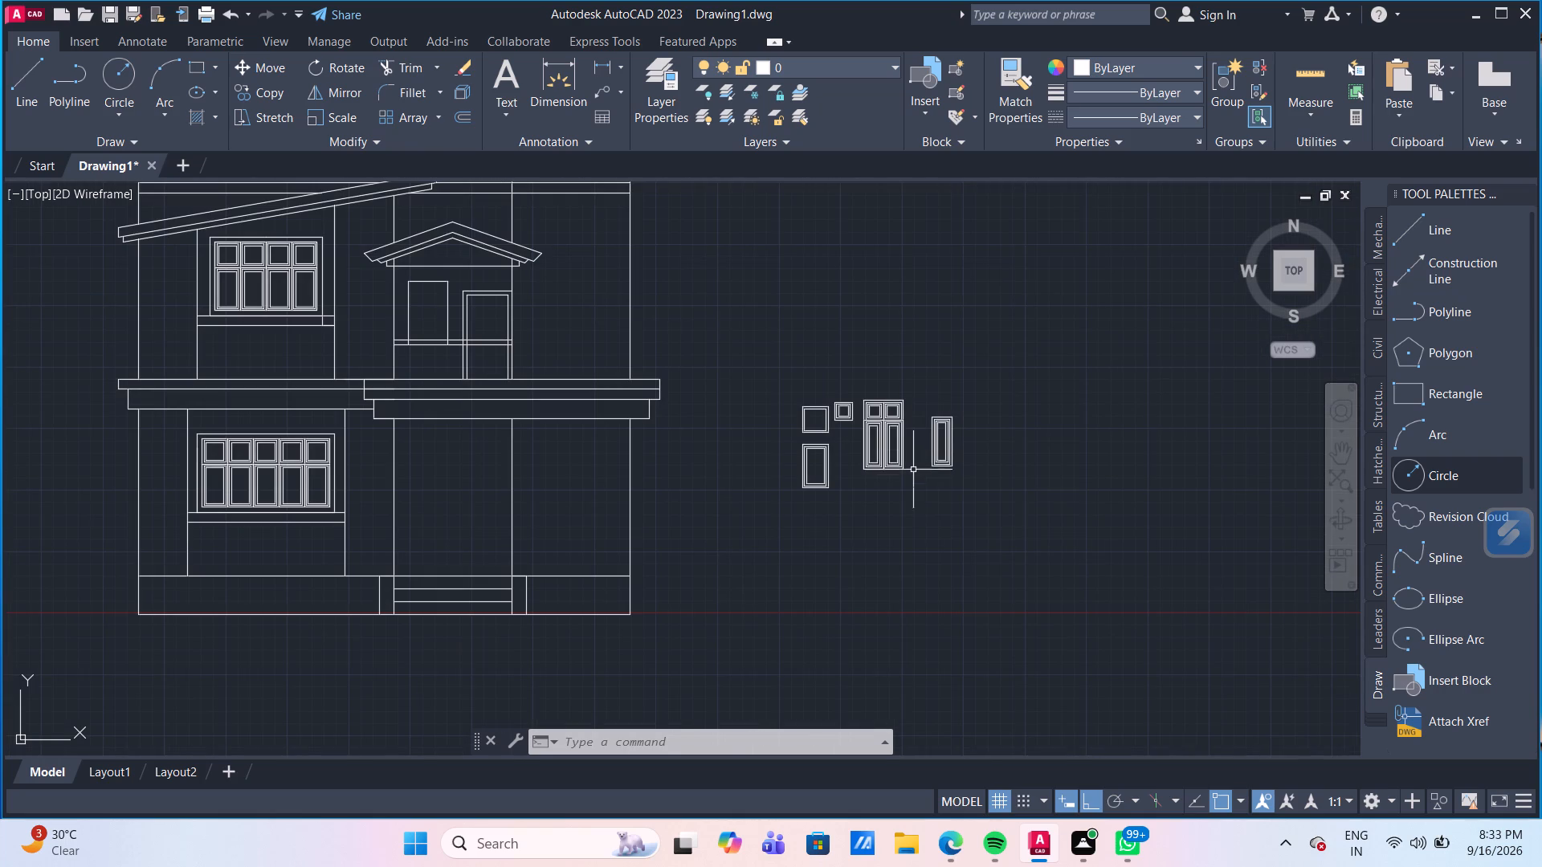
scroll(915, 449, "up", 2)
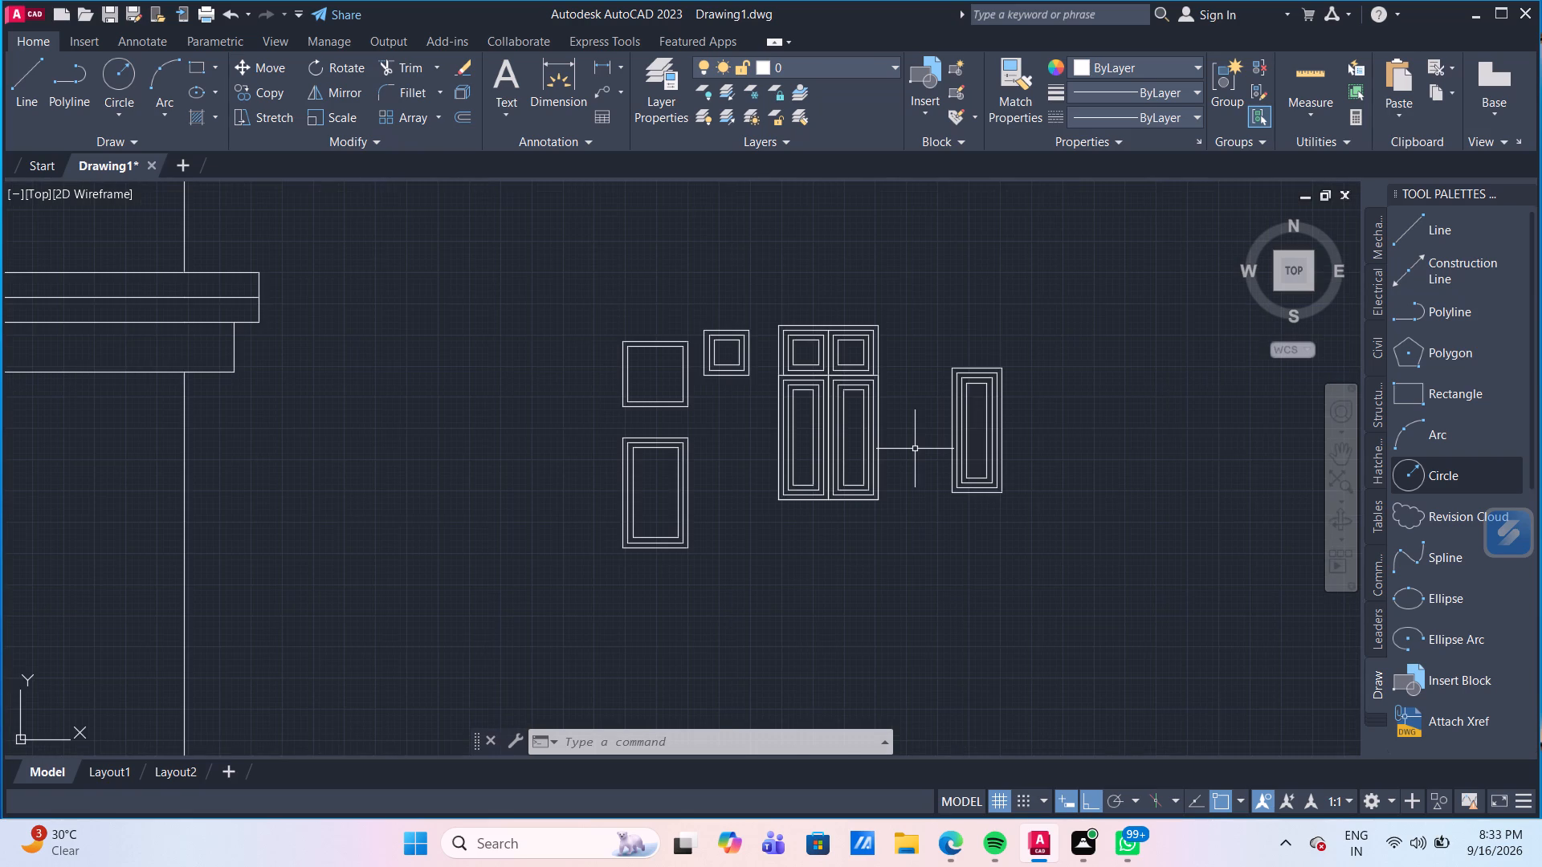
scroll(915, 449, "up", 1)
middle_click_drag(915, 448, 858, 462)
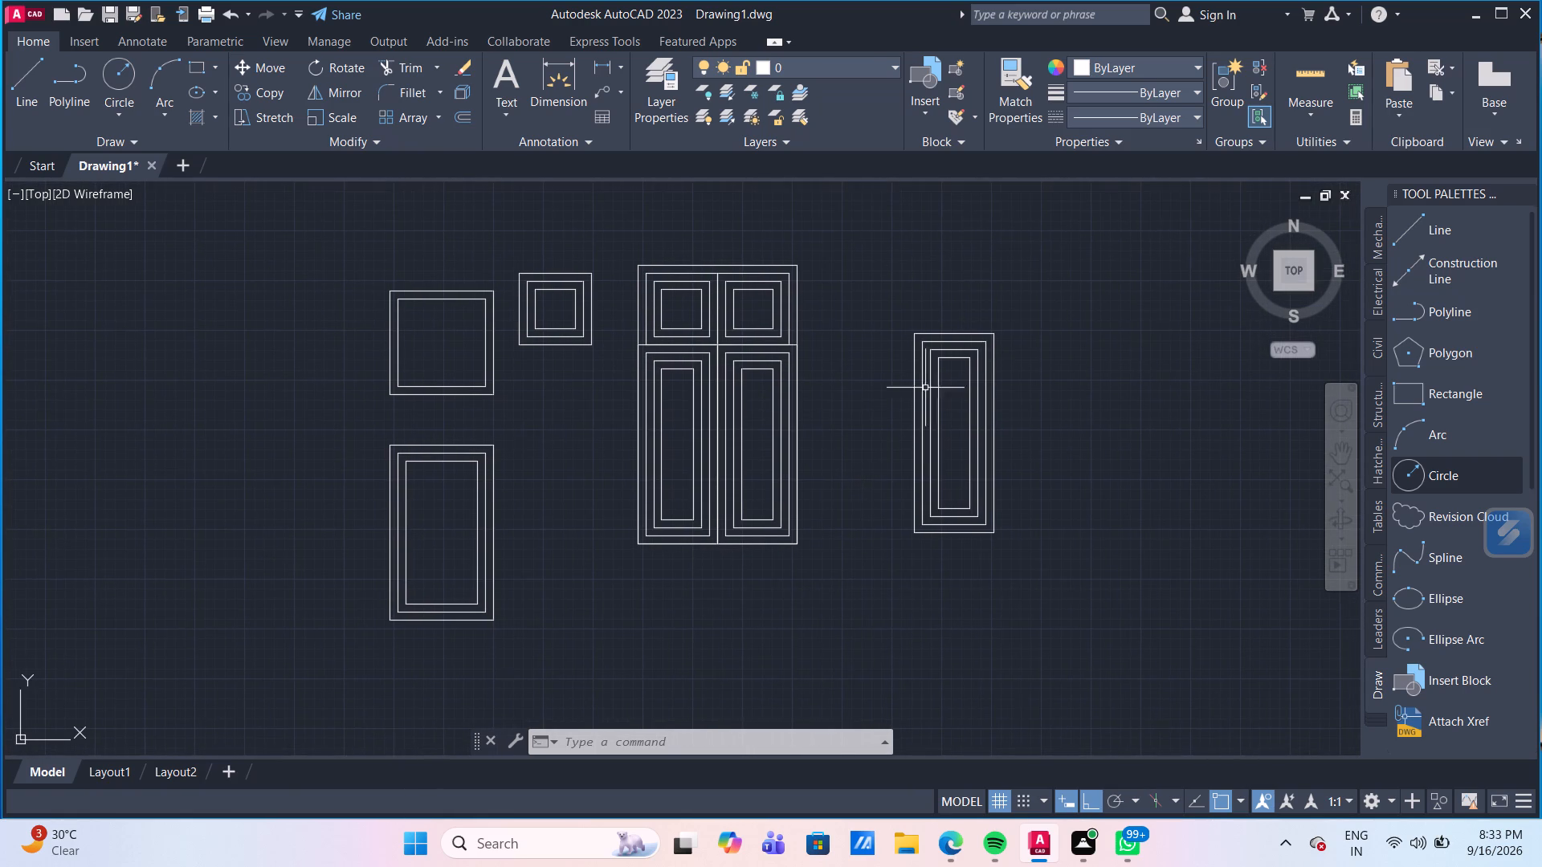
scroll(712, 367, "up", 2)
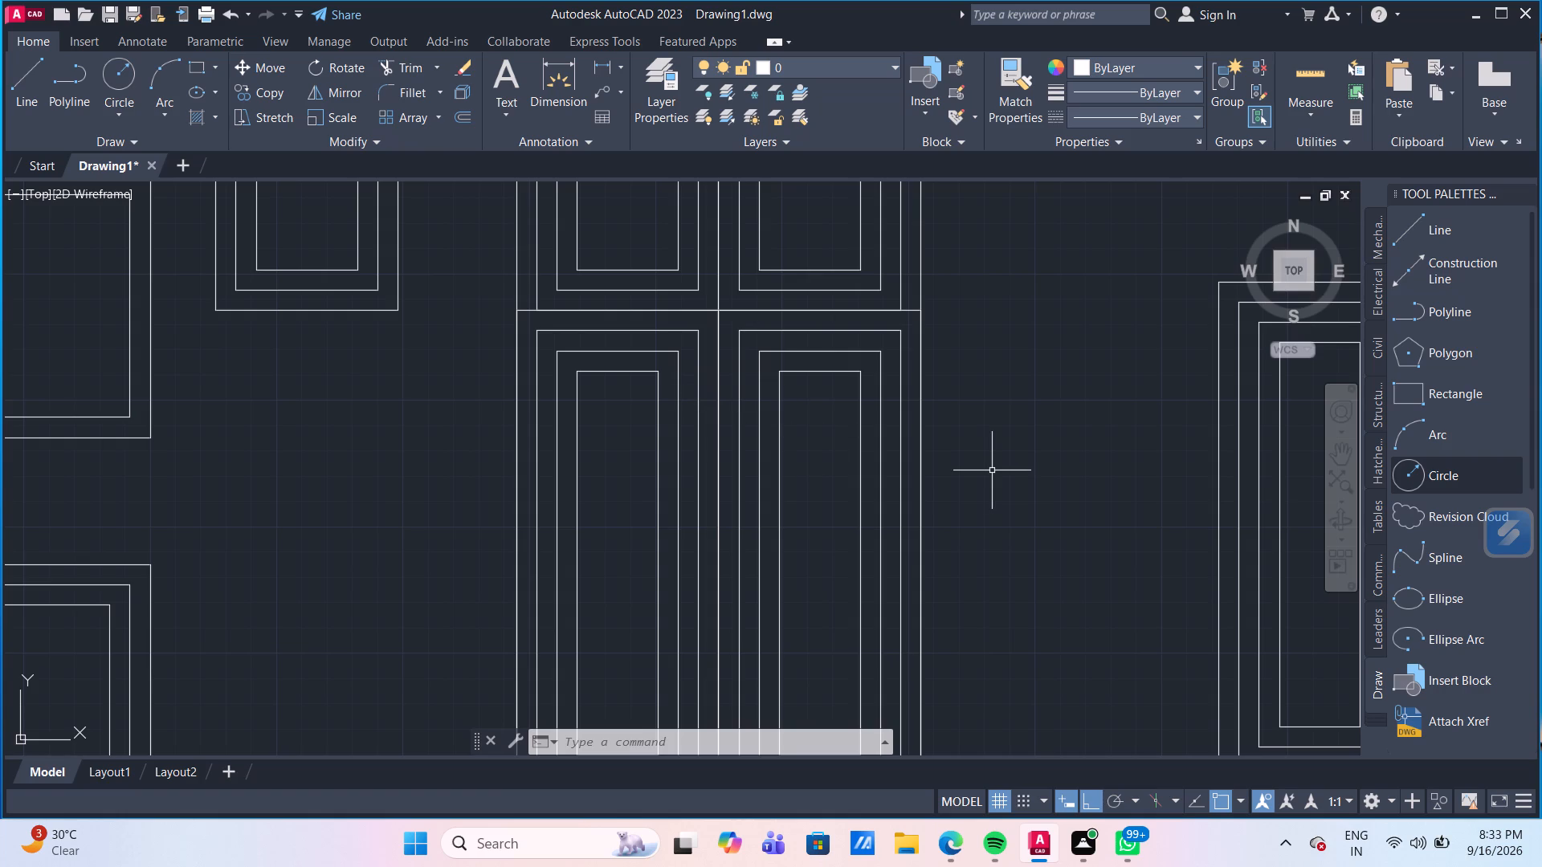
scroll(992, 470, "down", 1)
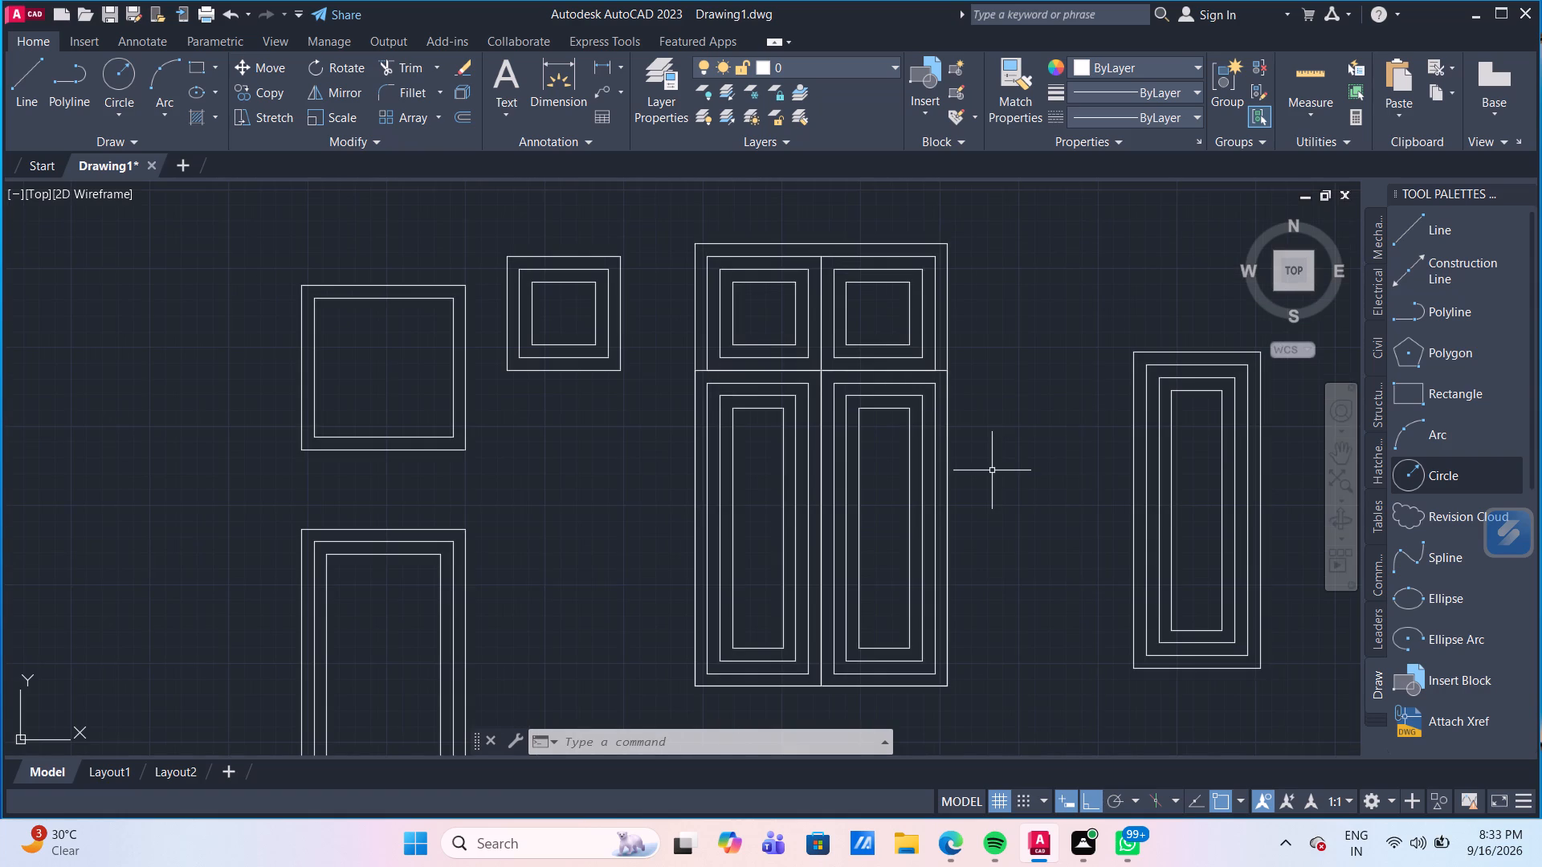
scroll(1041, 463, "up", 1)
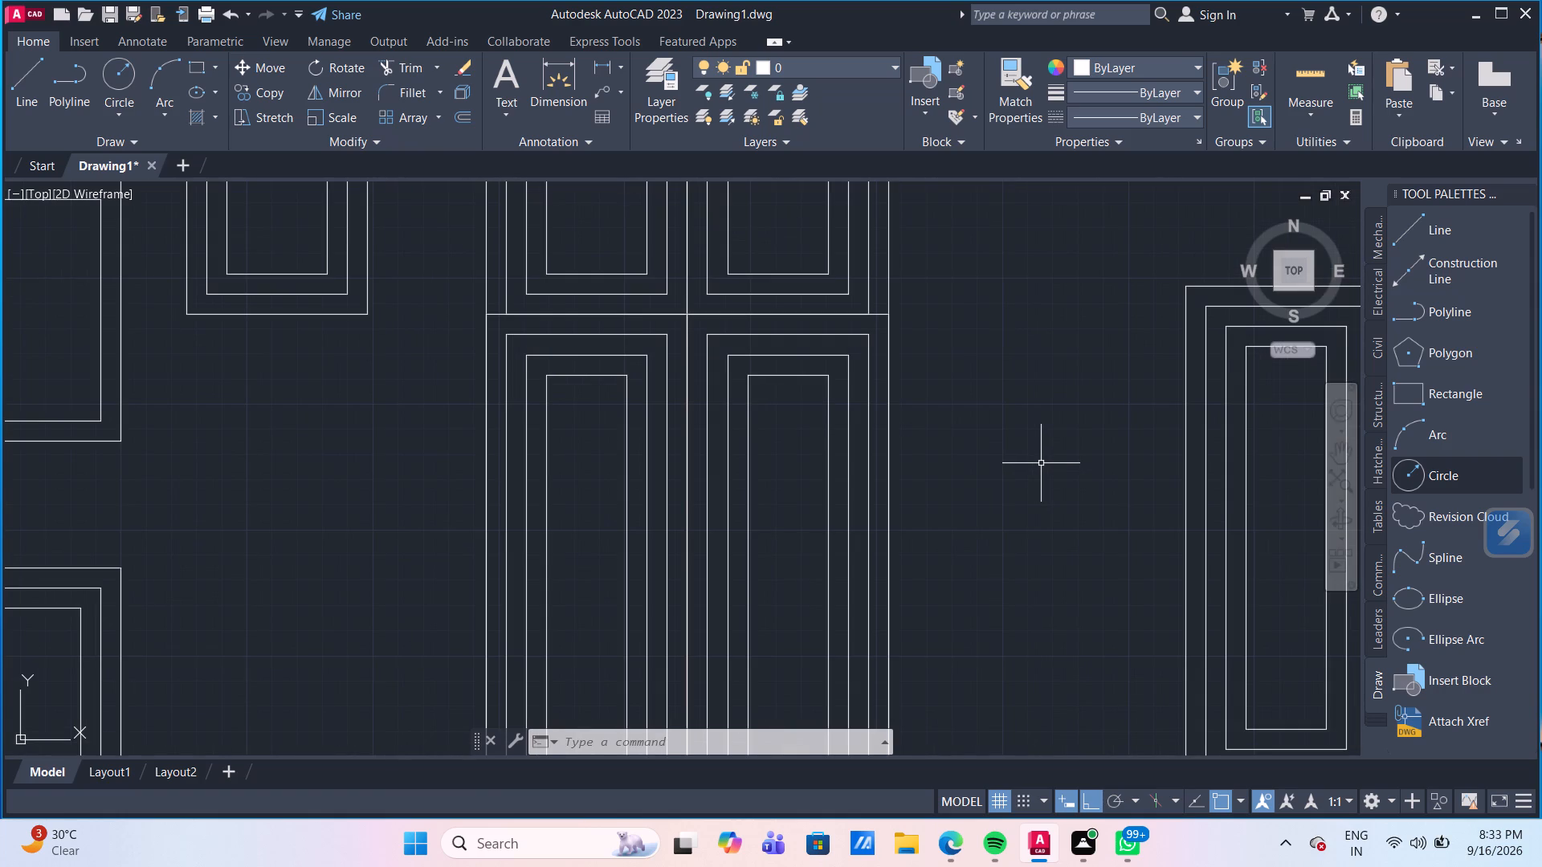
middle_click_drag(1041, 463, 1026, 549)
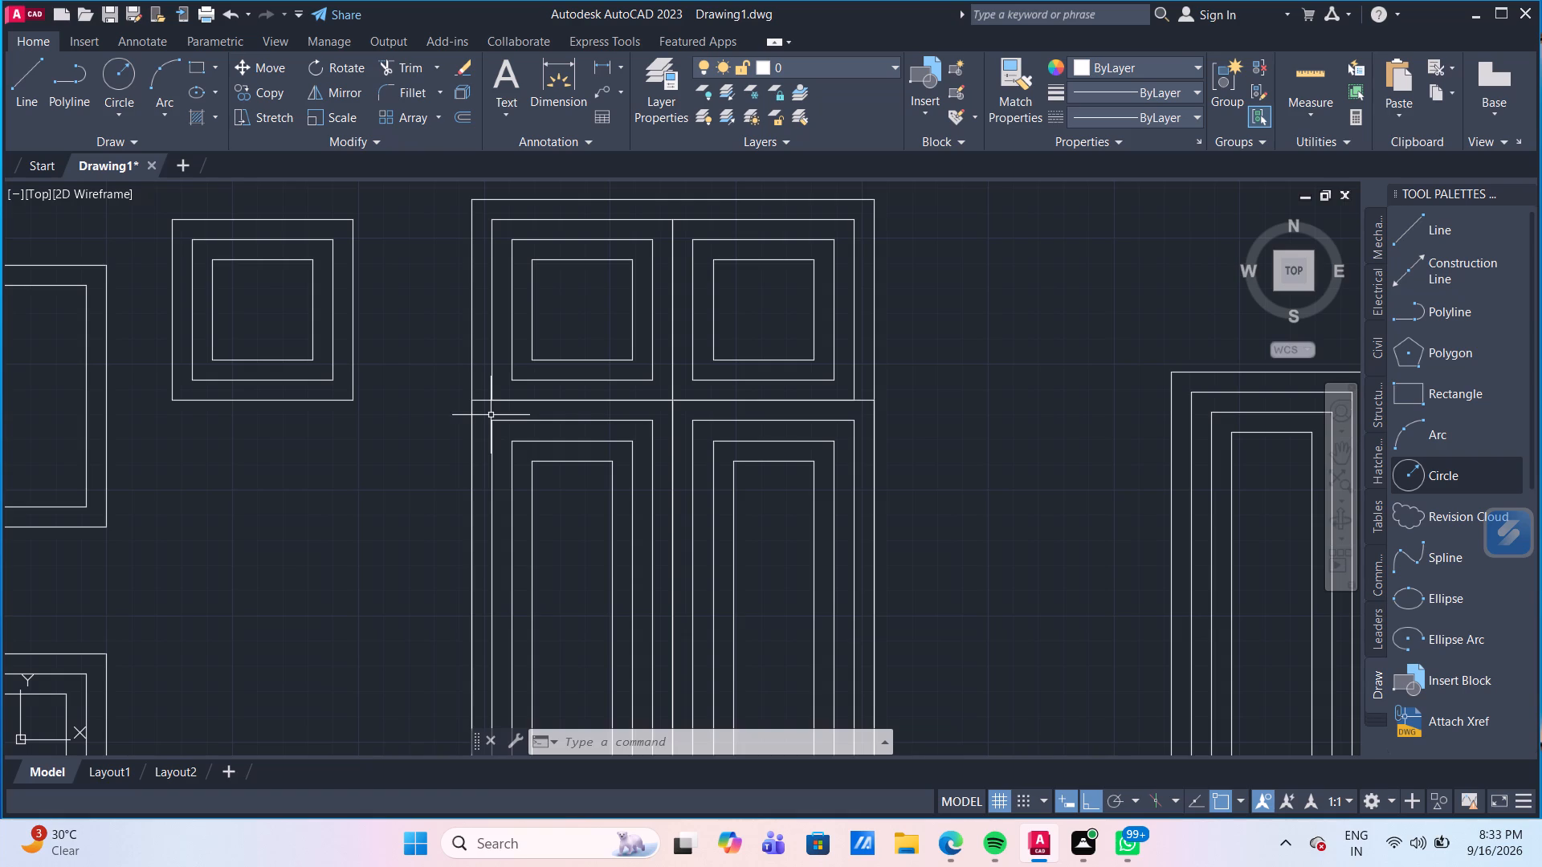
left_click(471, 427)
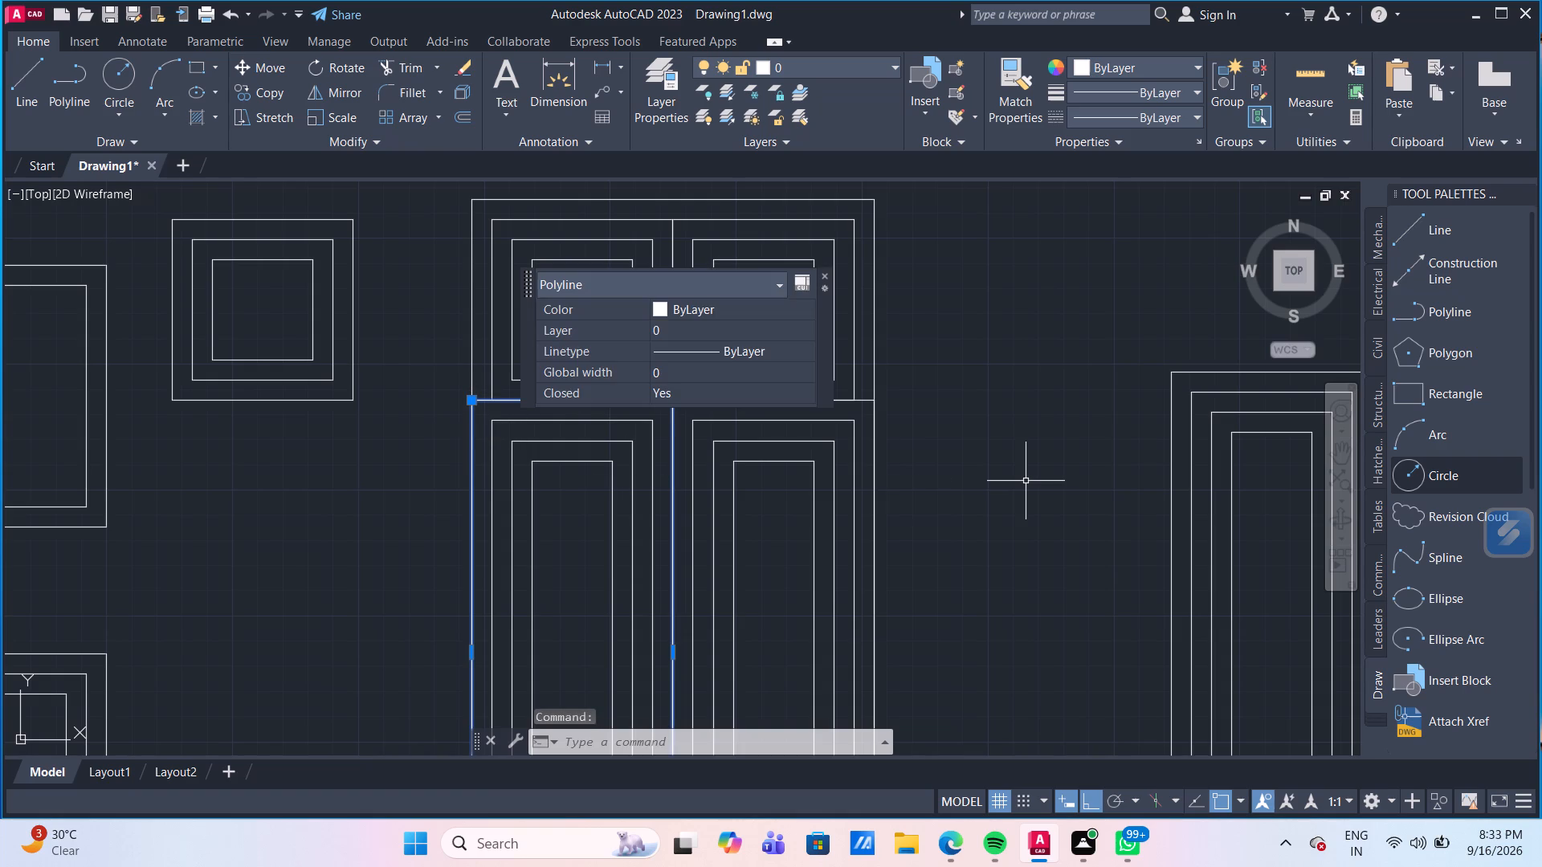
key("Delete")
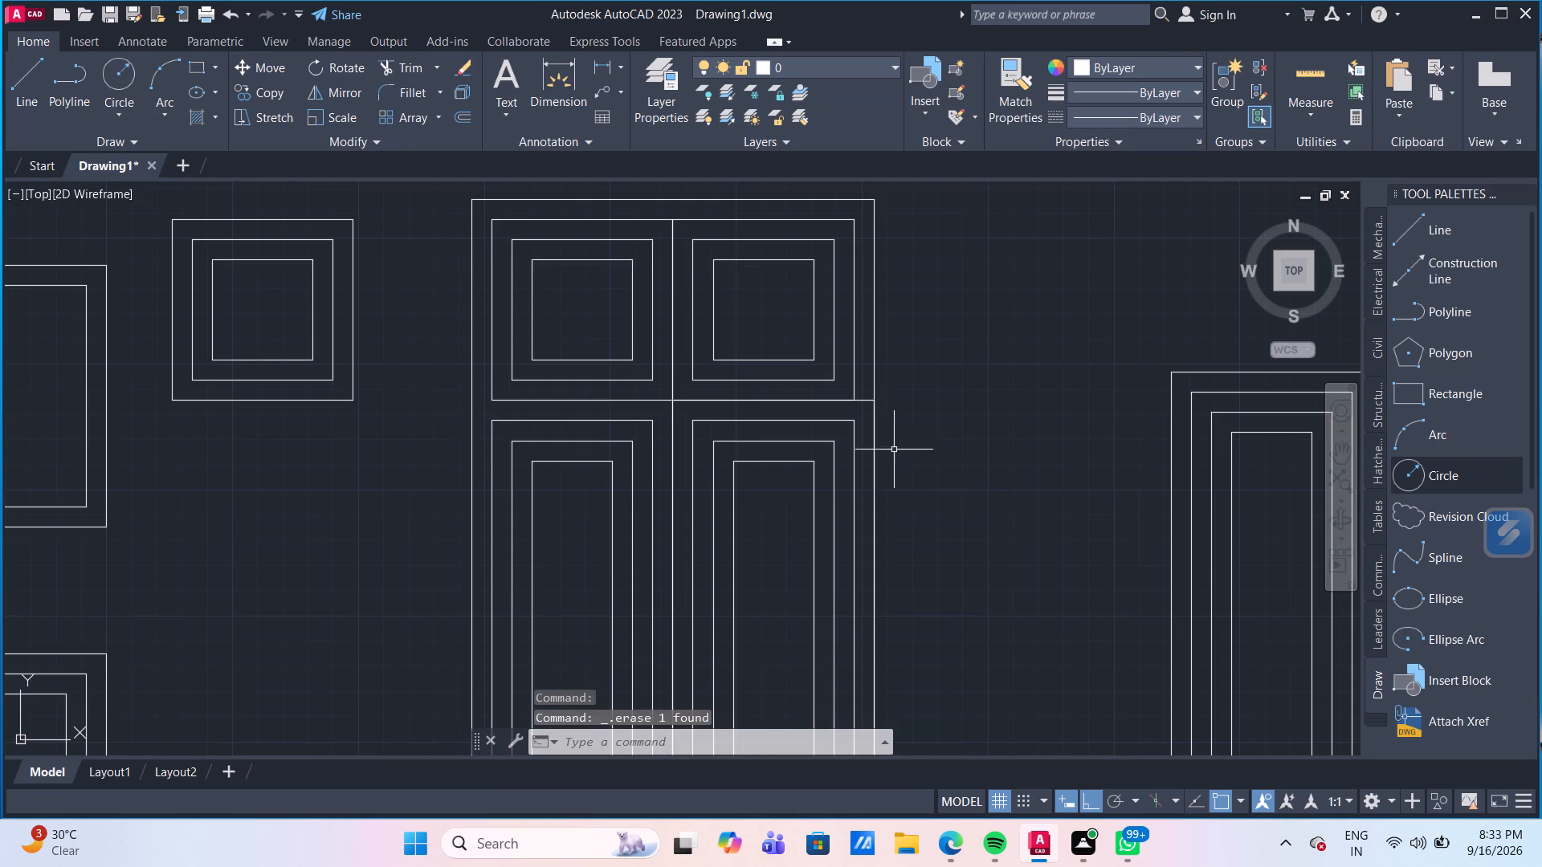
left_click(873, 426)
key("Delete")
Check the size of the outer remaining frame in the four-pane window's lower right pane.
scroll(962, 490, "down", 1)
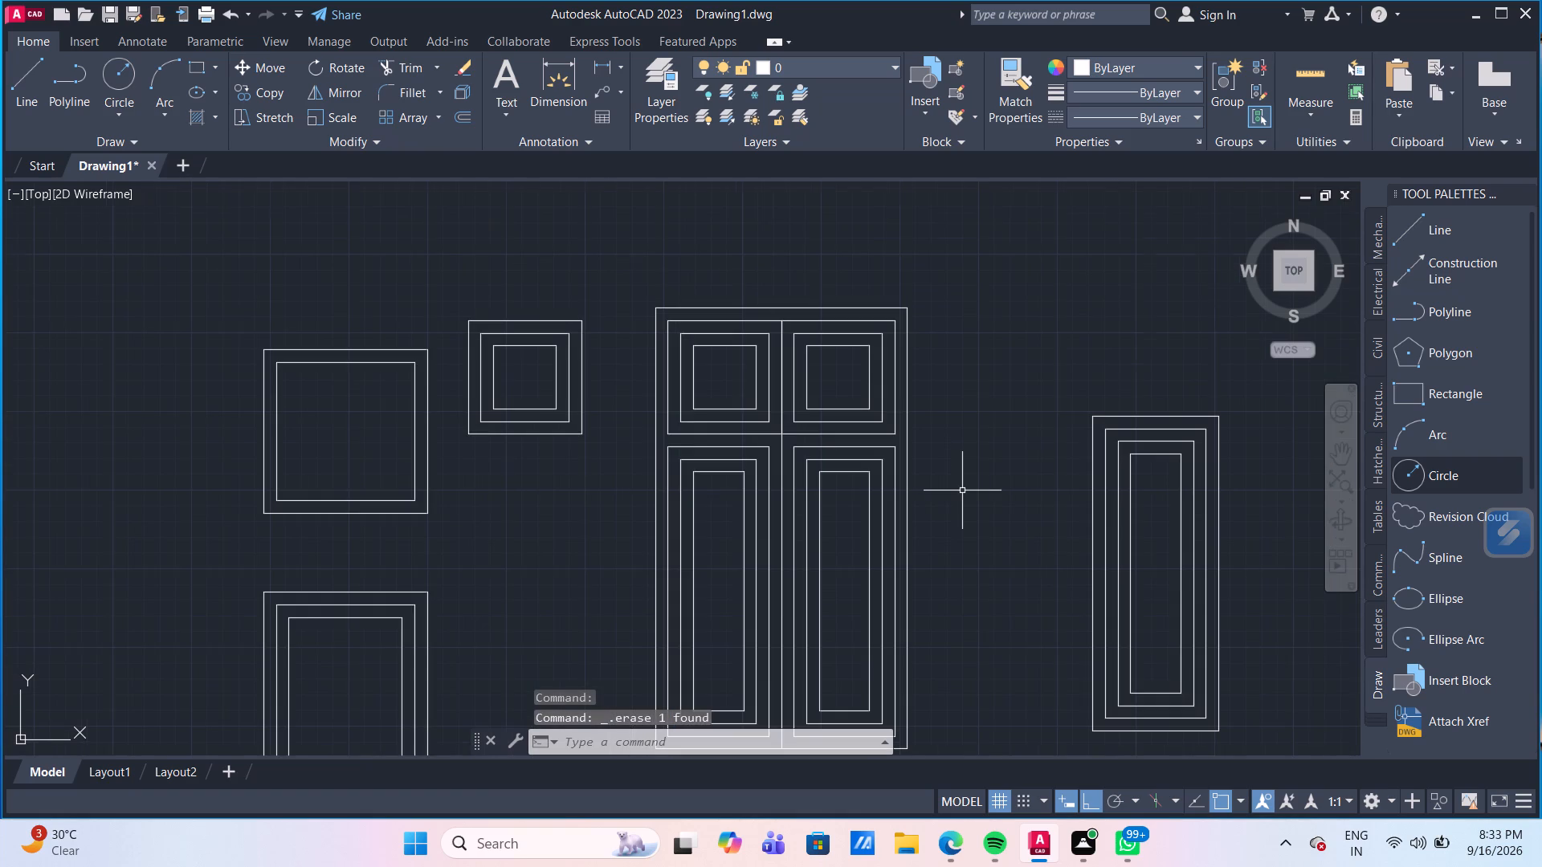
middle_click_drag(952, 494, 947, 400)
left_click(892, 354)
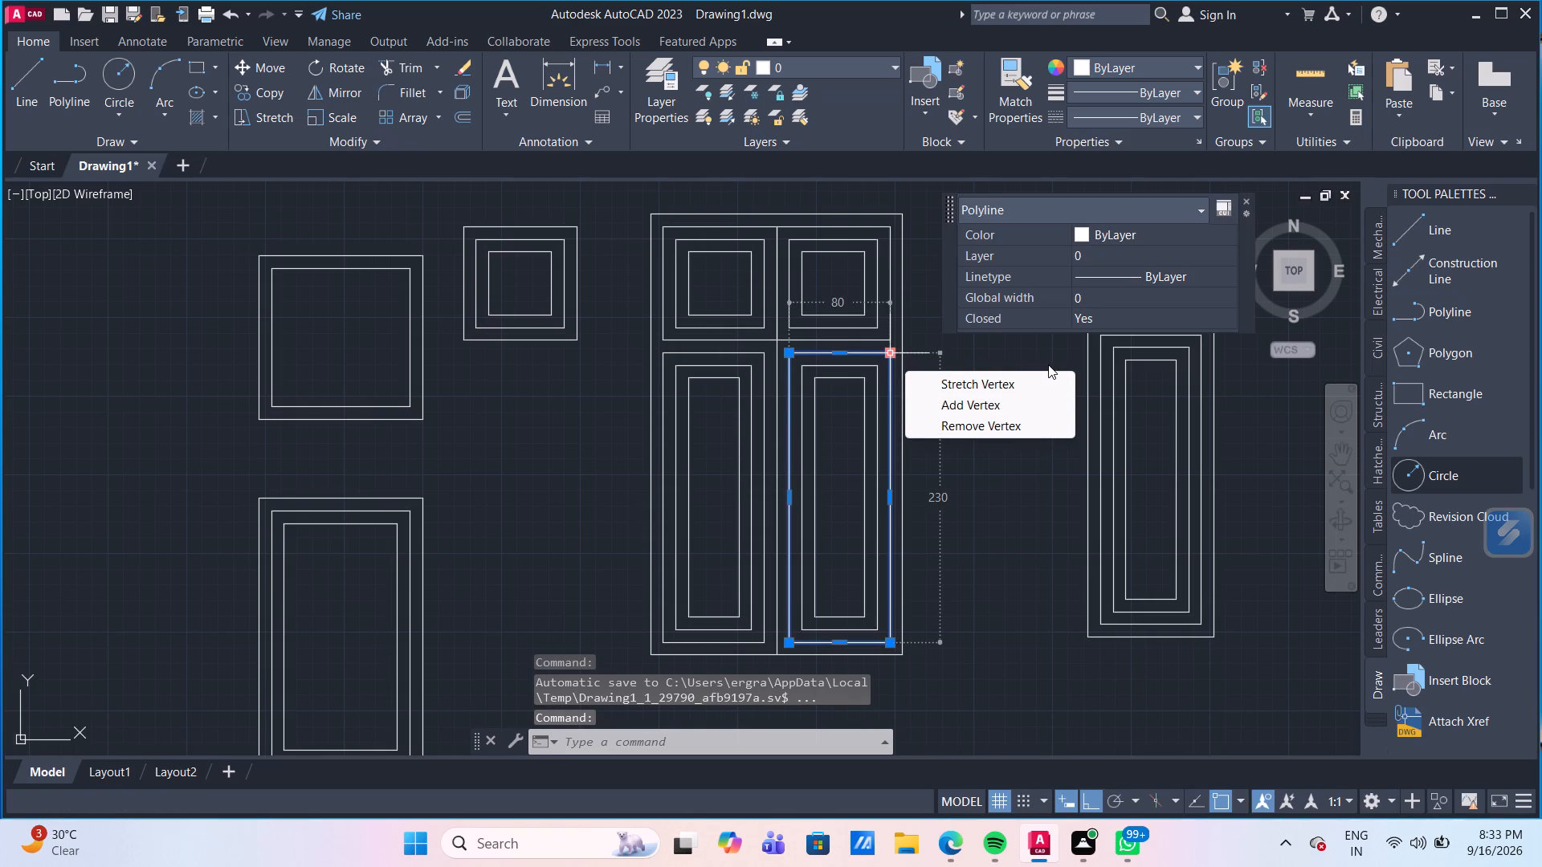
middle_click_drag(959, 342, 800, 344)
scroll(959, 342, "down", 1)
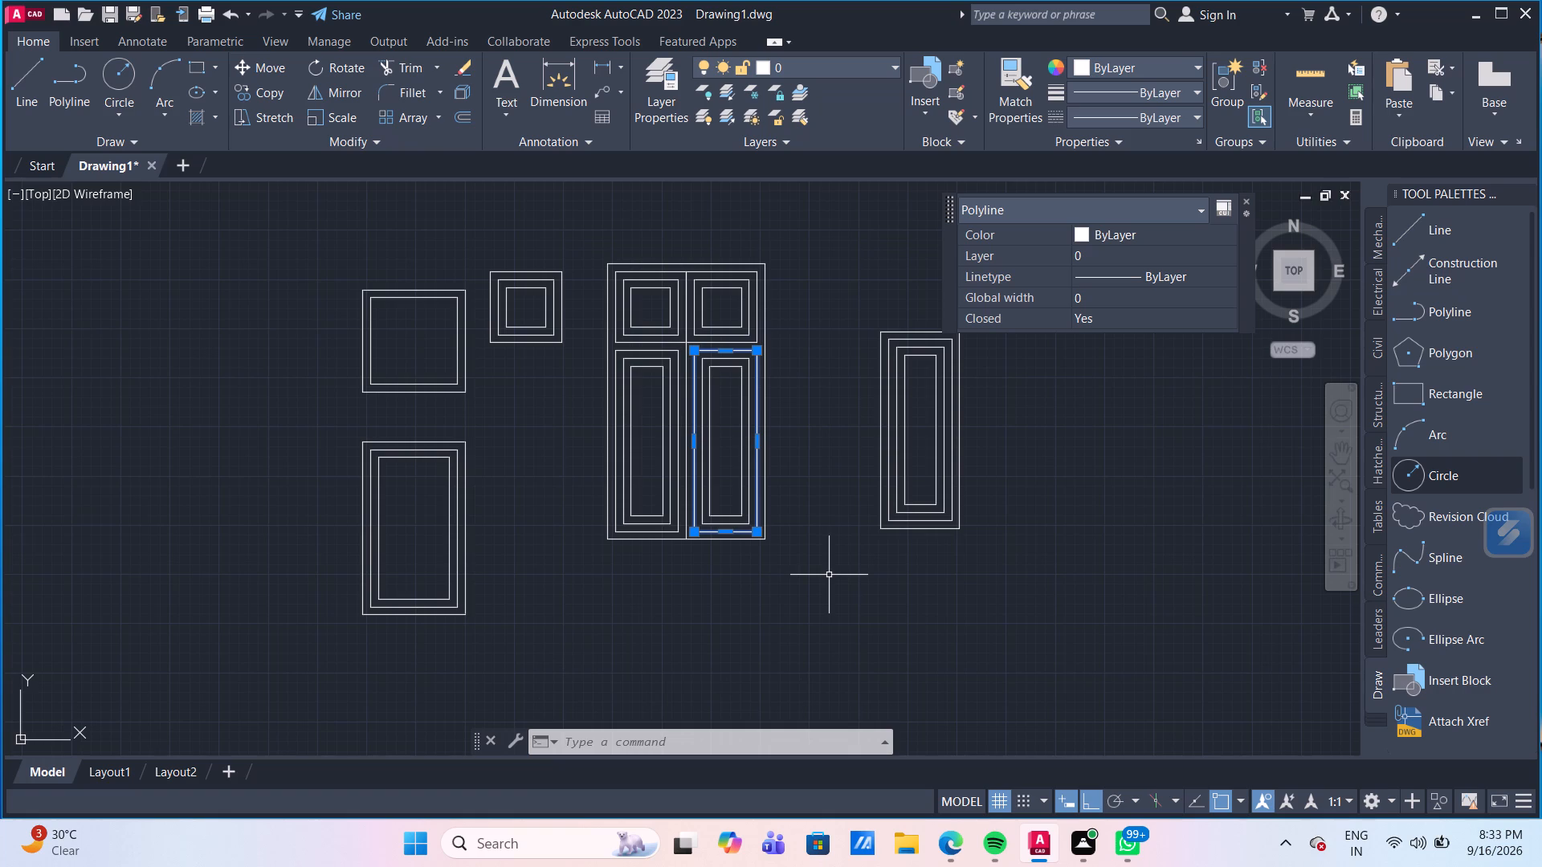
key("Escape")
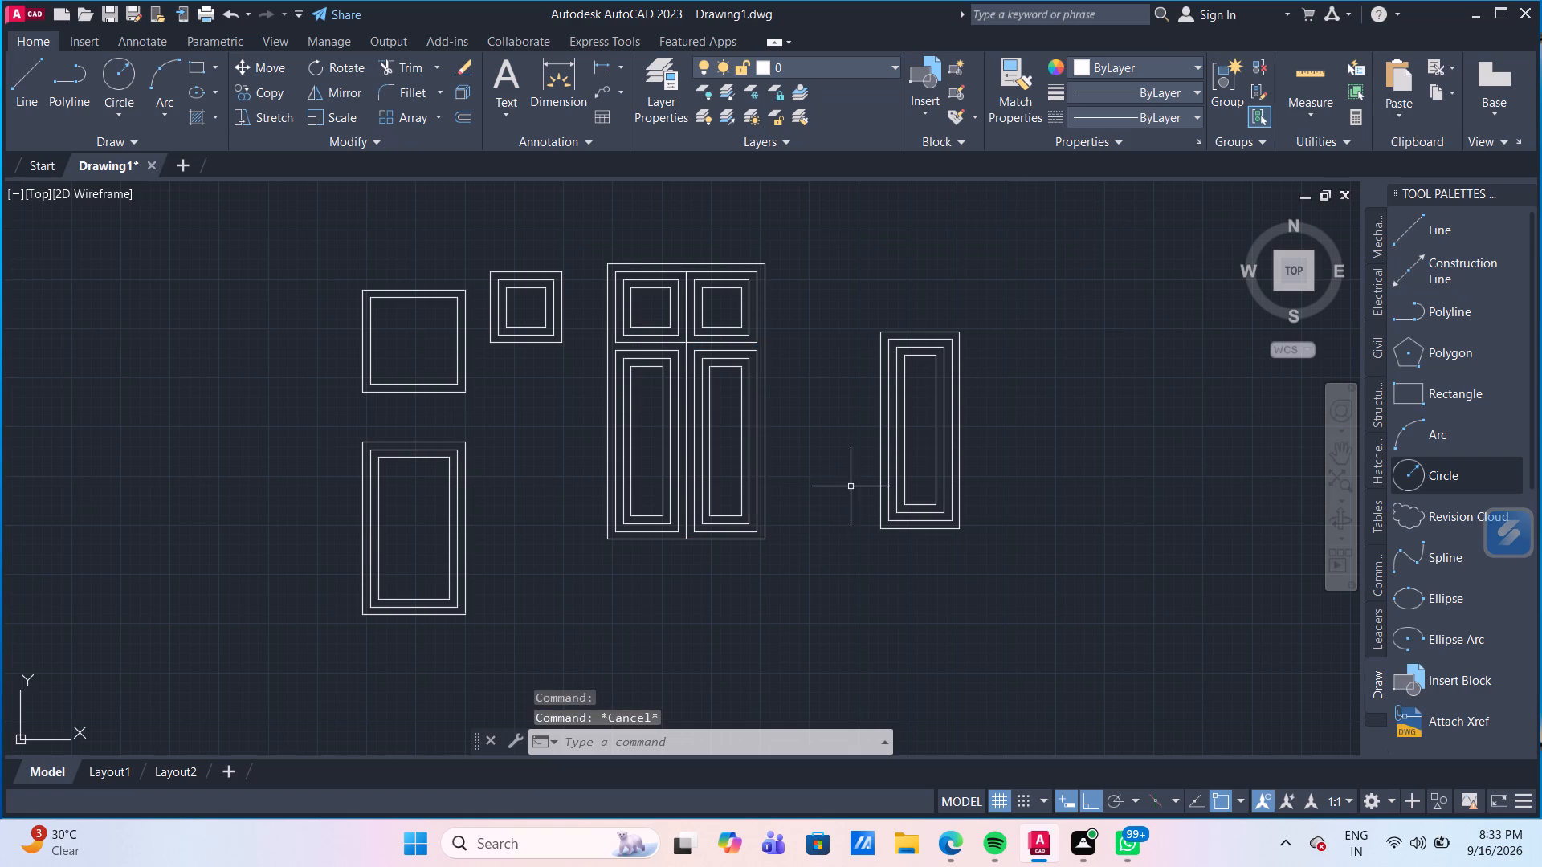
Measure the spacing and sizes of the nested frames in the four-pane window's lower right pane with quick measurement.
scroll(790, 316, "up", 2)
middle_click_drag(822, 326, 853, 414)
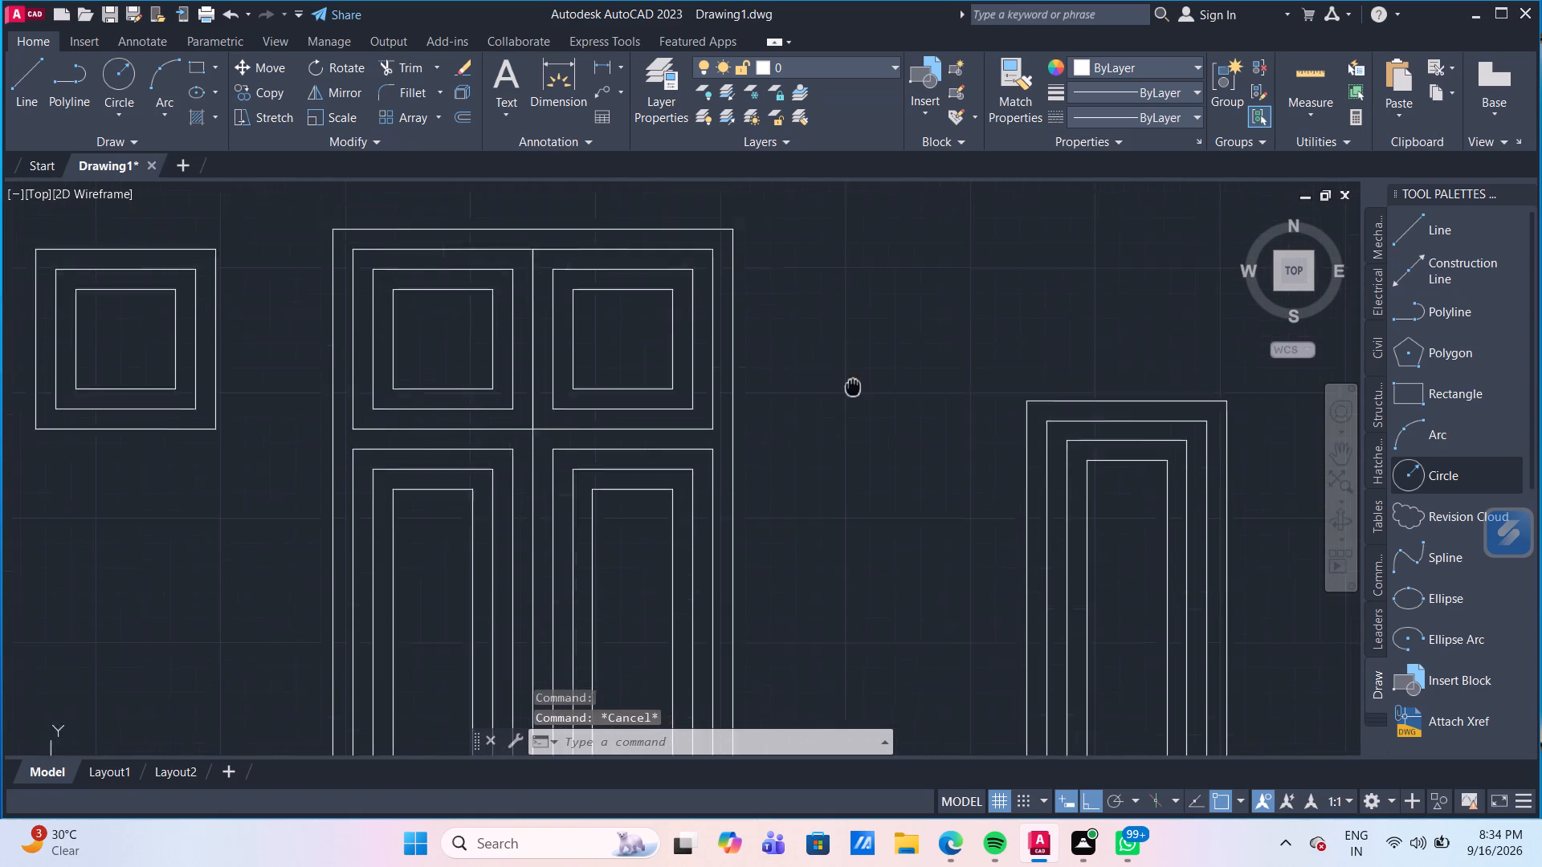
middle_click_drag(853, 414, 861, 443)
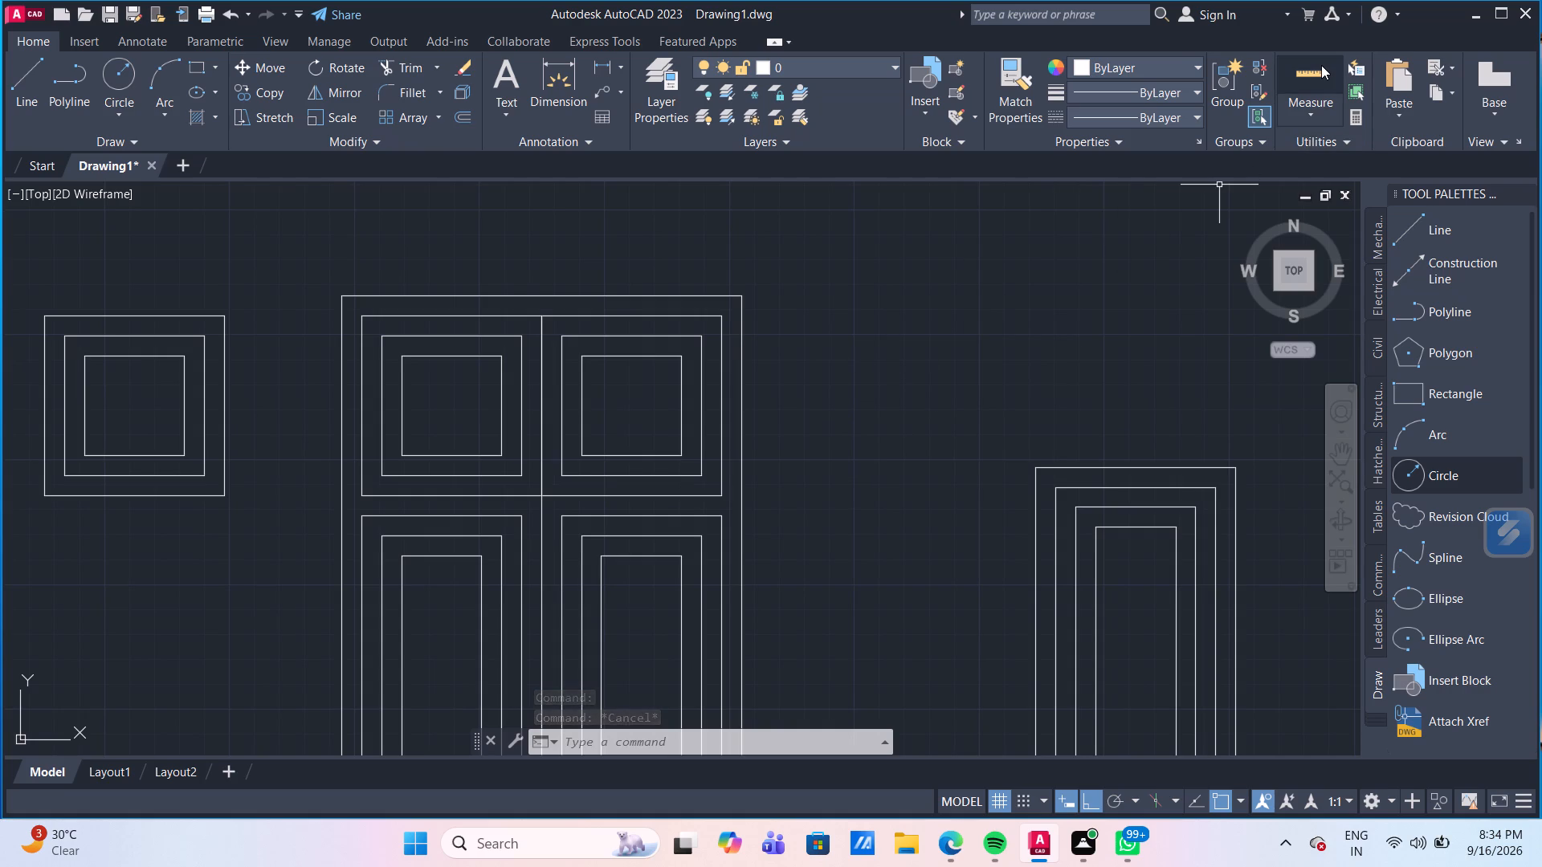
left_click(1321, 65)
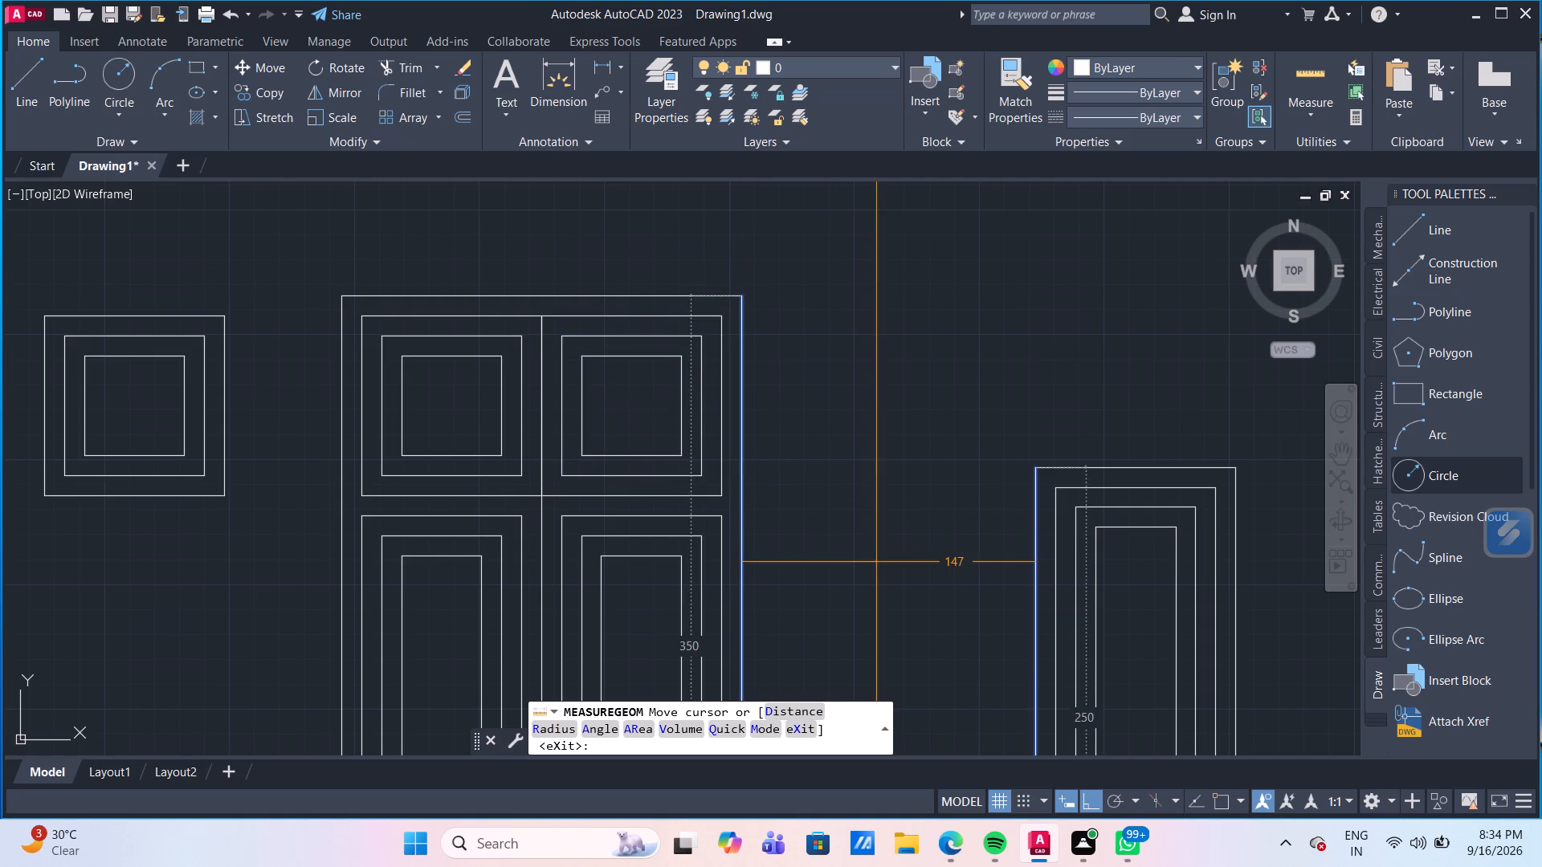
scroll(863, 557, "down", 1)
middle_click_drag(863, 556, 764, 286)
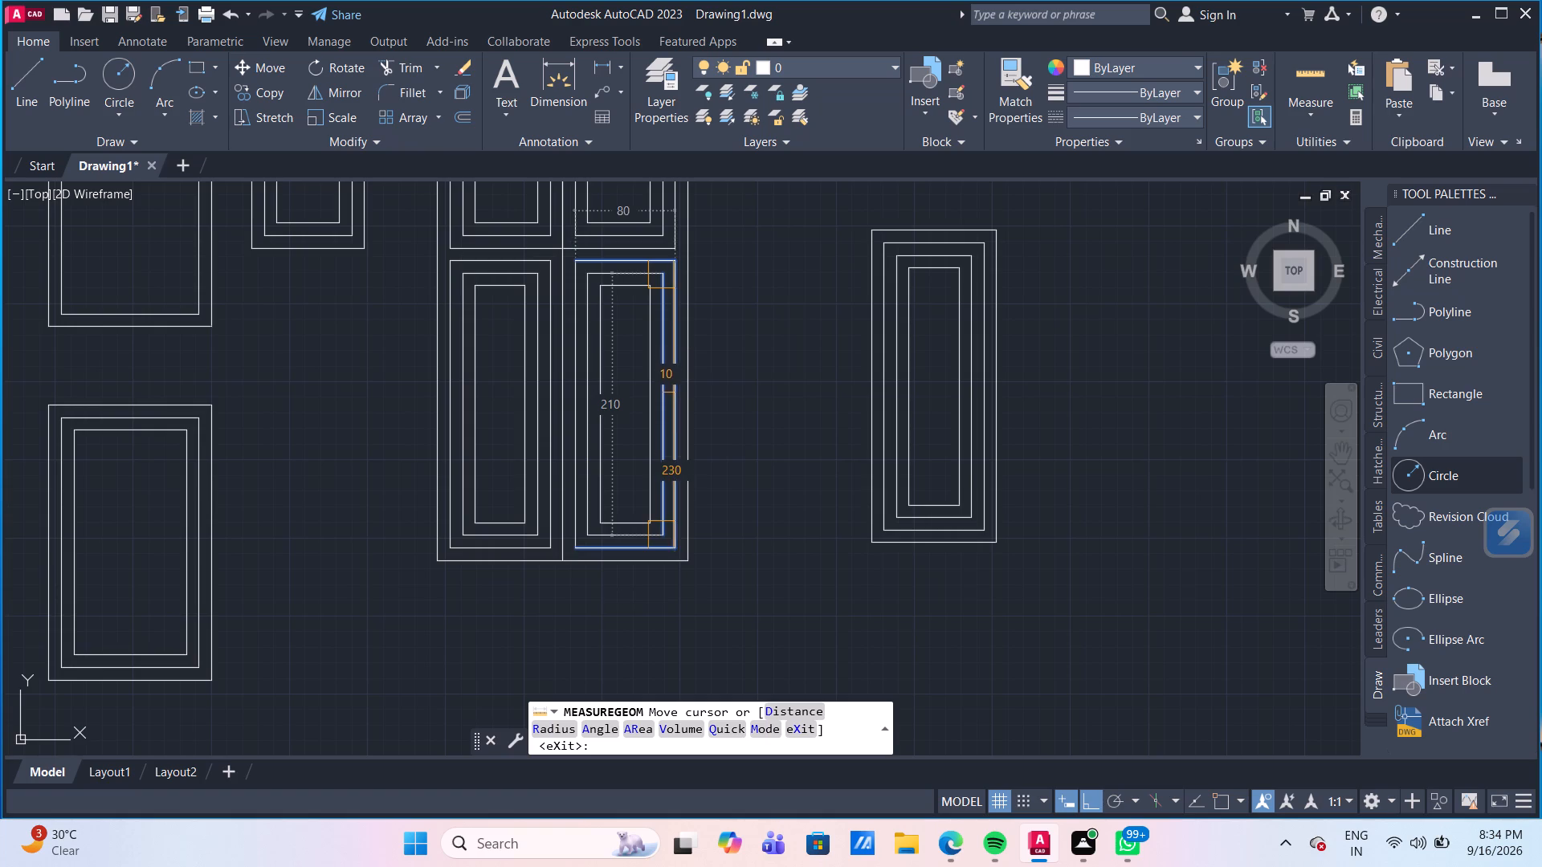
scroll(612, 309, "up", 2)
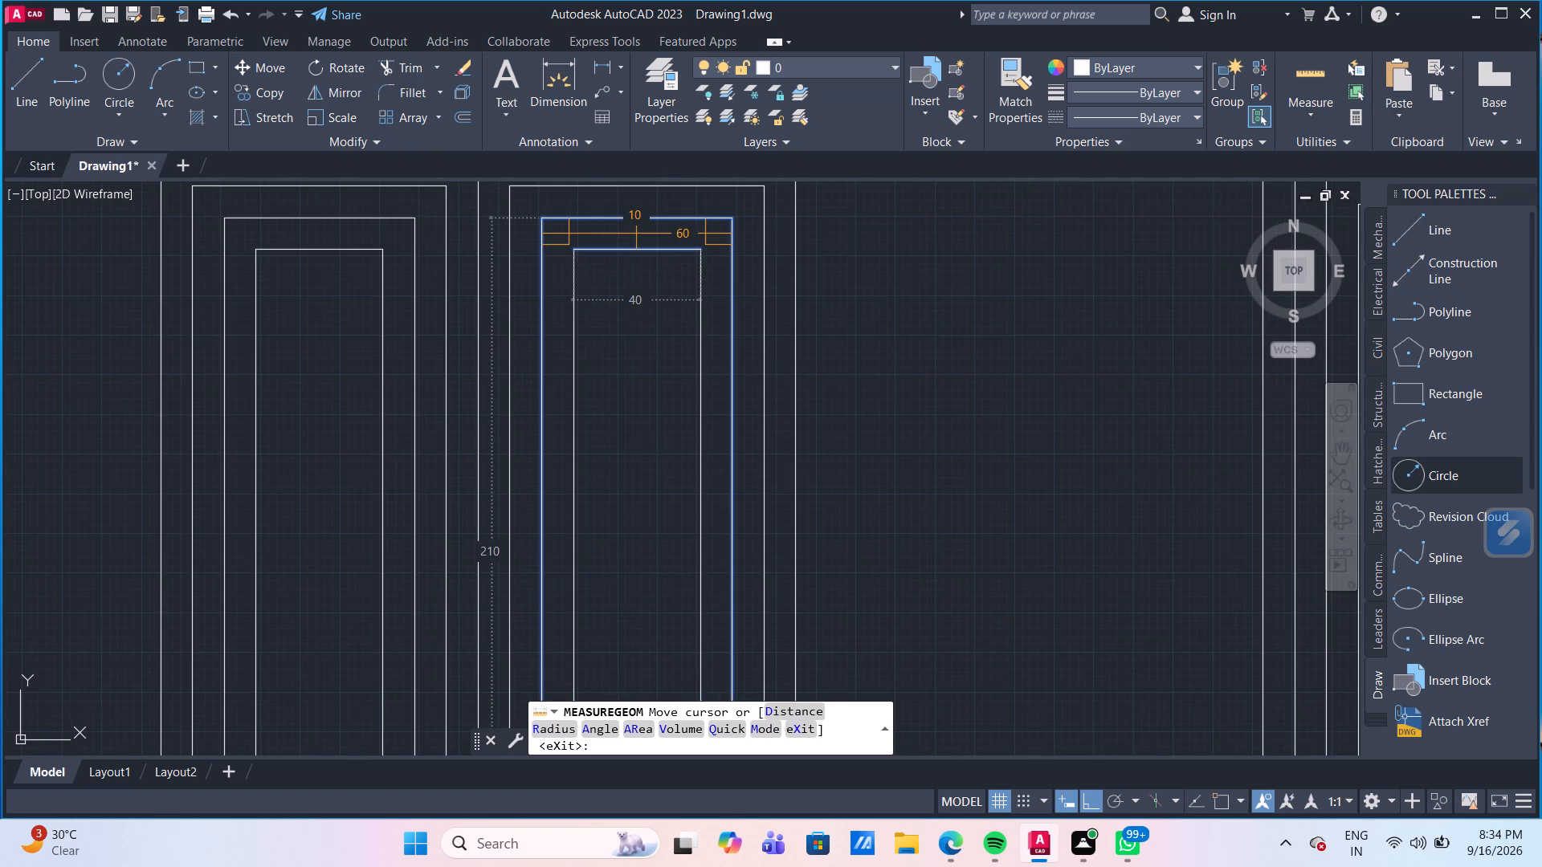
middle_click_drag(637, 234, 634, 331)
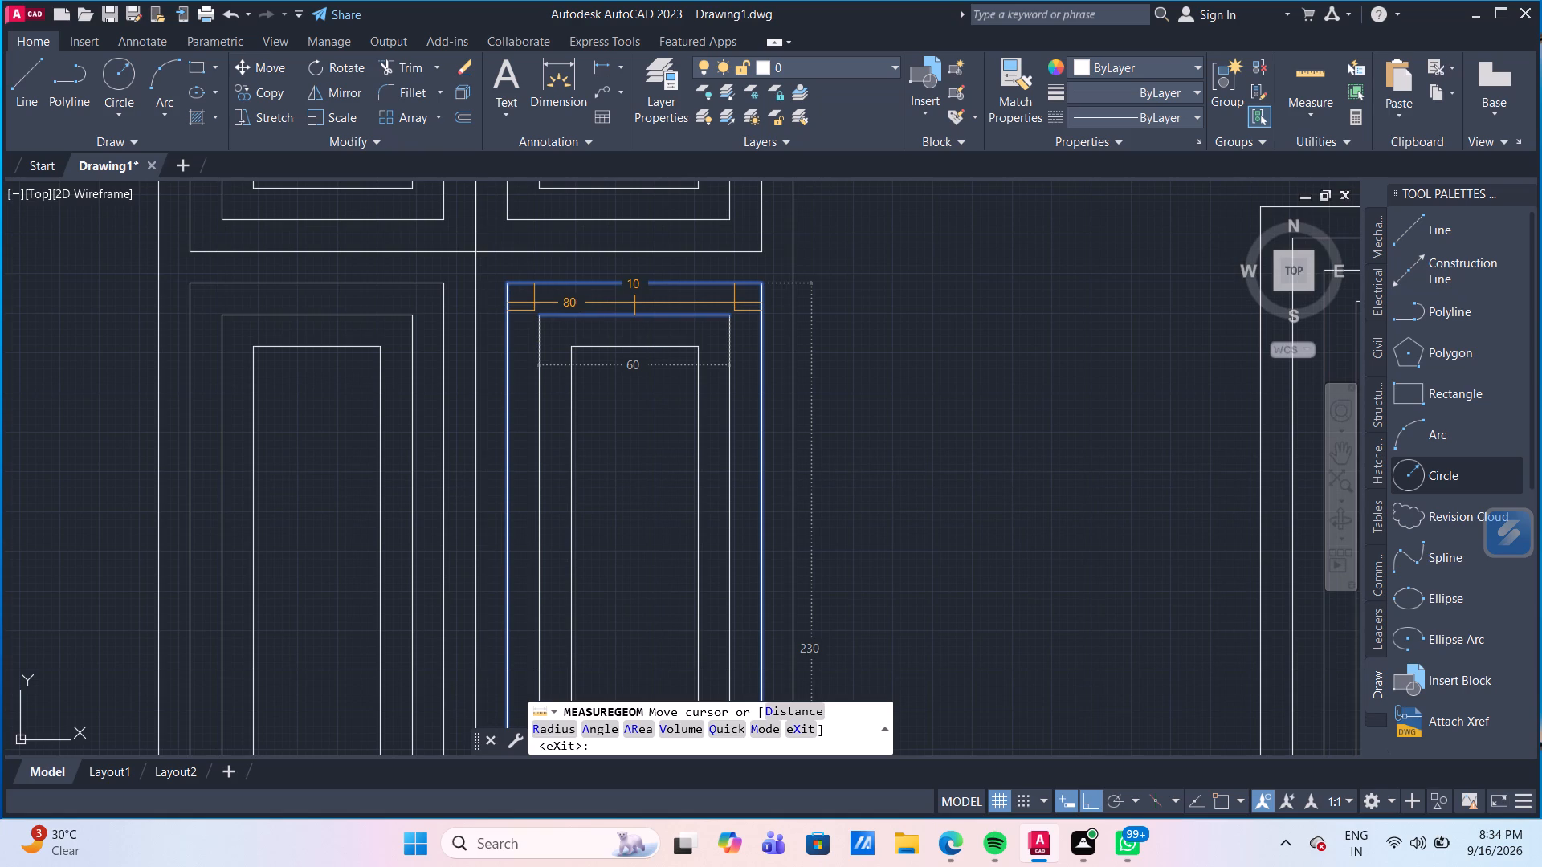
key("Escape")
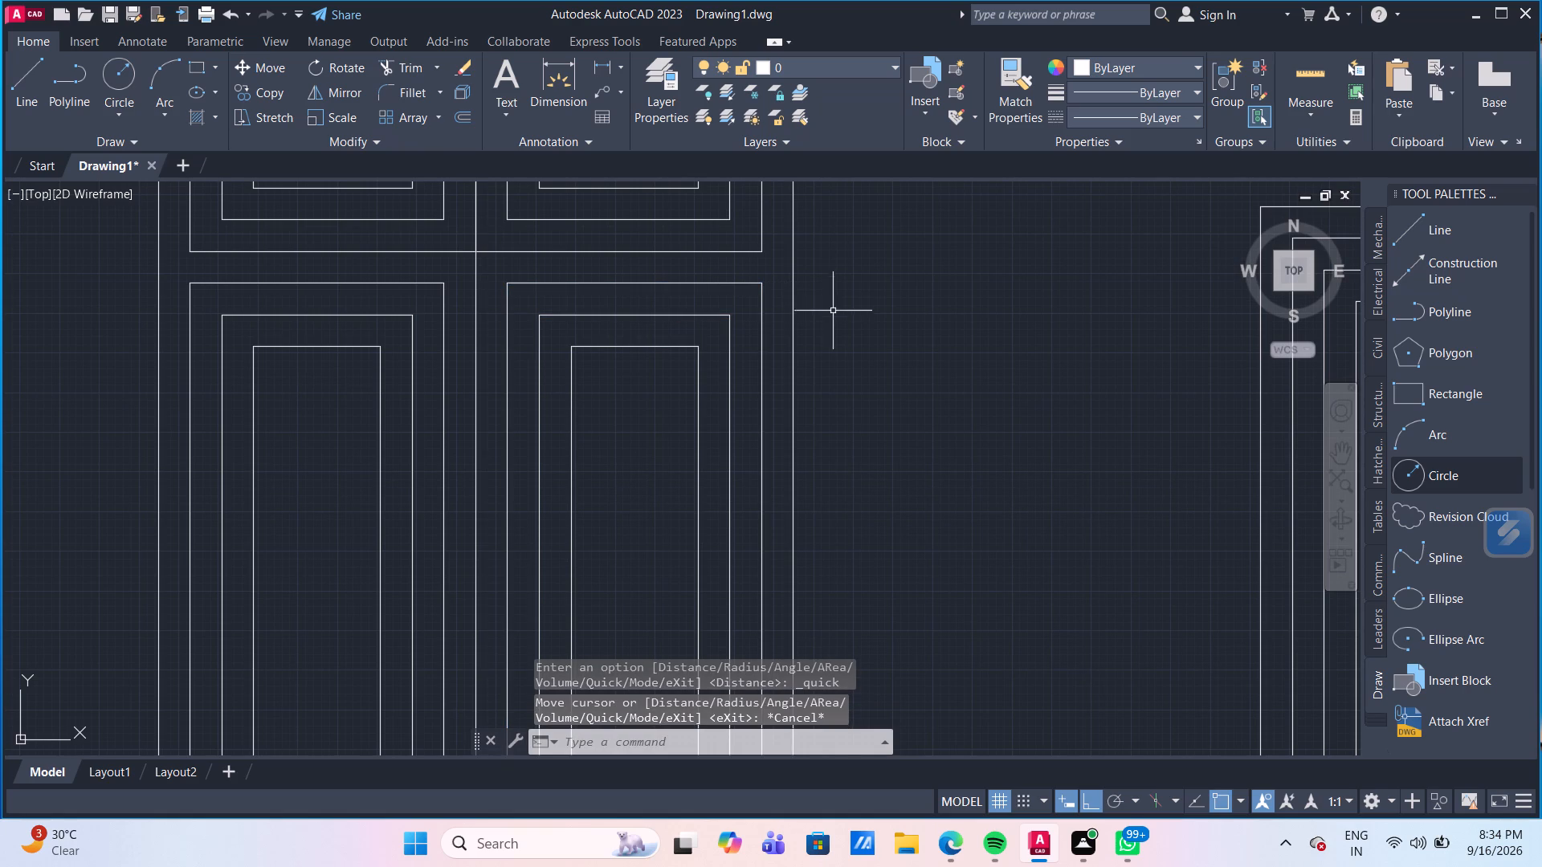
Erase the three remaining nested rectangles from each of the four-pane window's two lower panes.
left_click(769, 334)
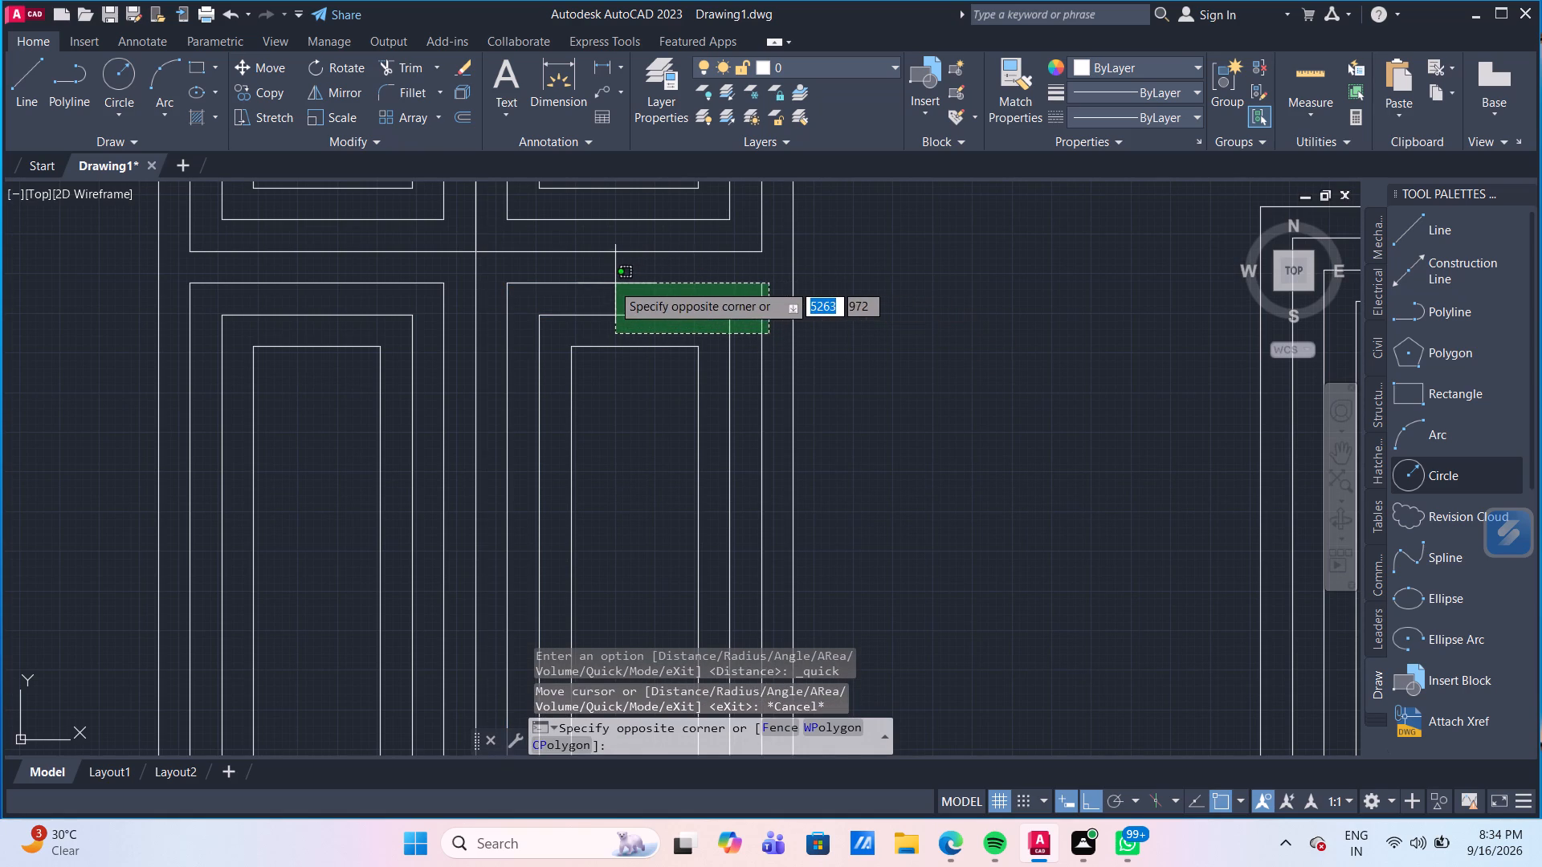
left_click(609, 283)
key("Delete")
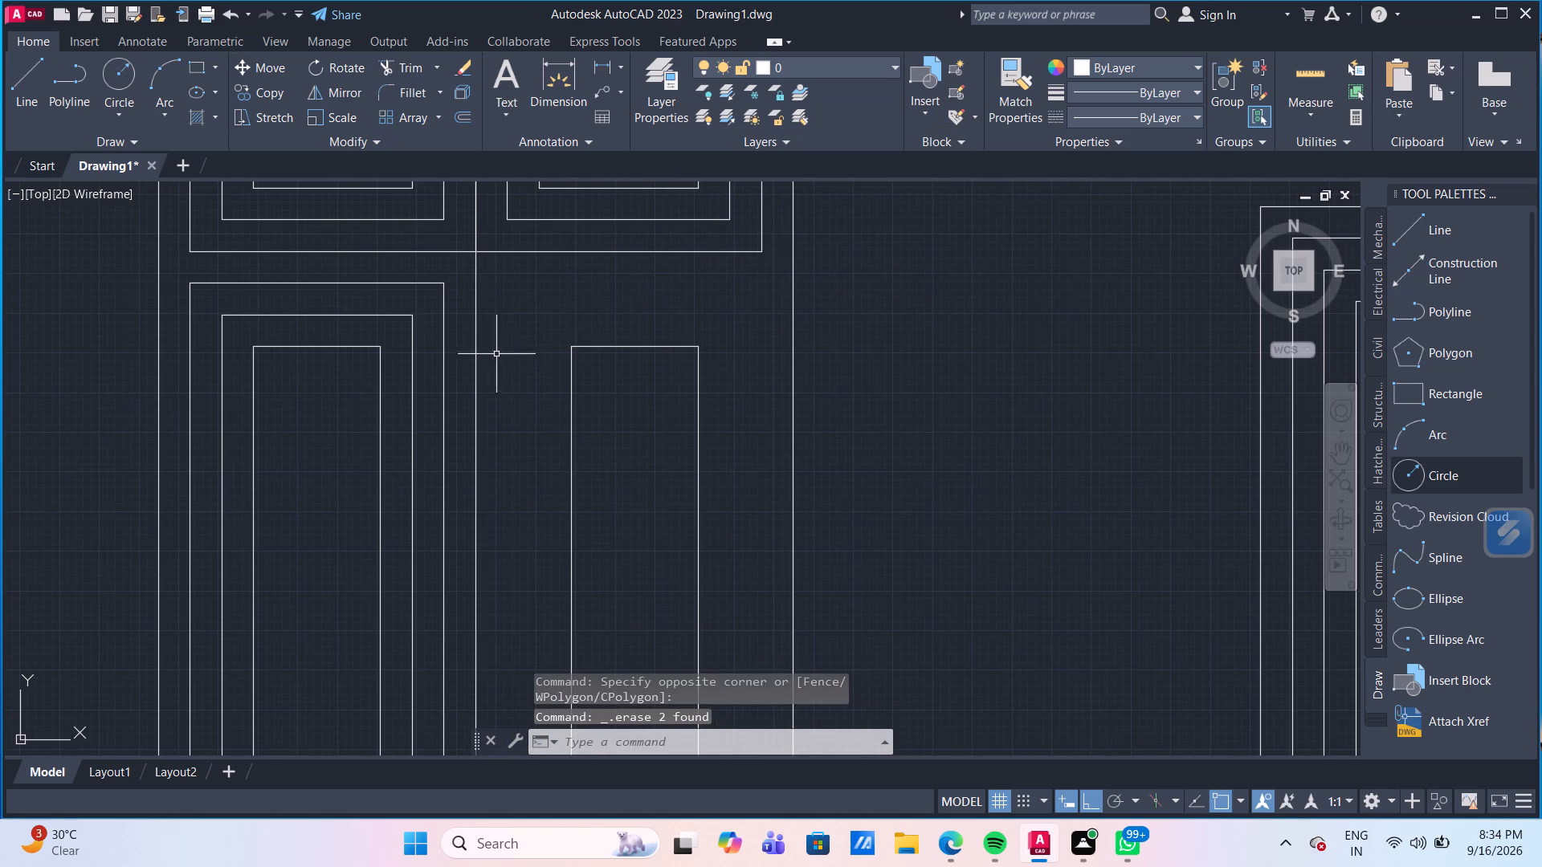
left_click(460, 352)
left_click(353, 346)
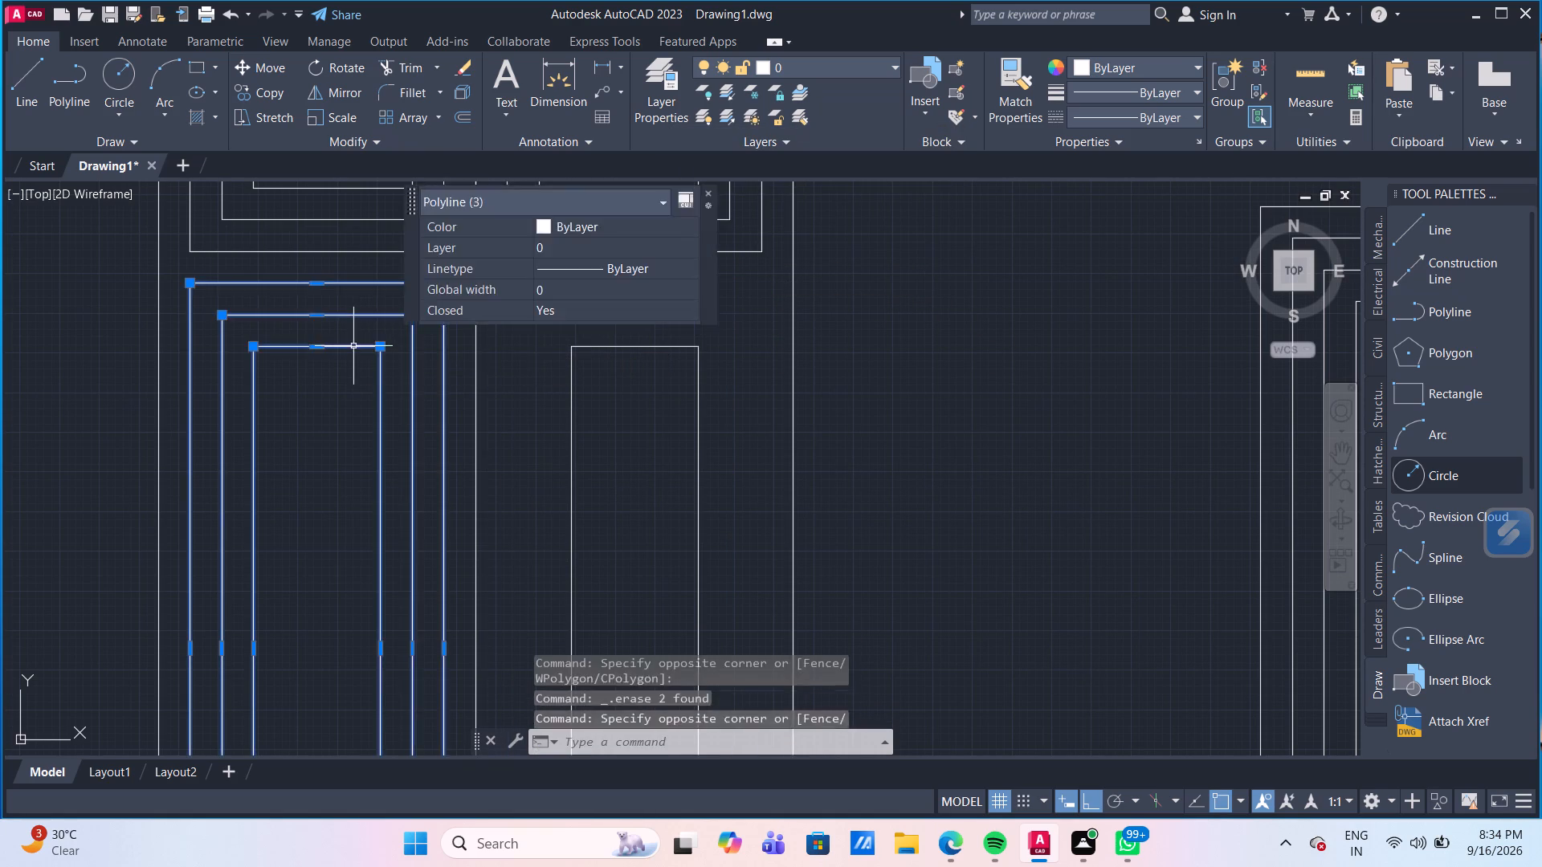
key("Delete")
left_click(731, 406)
left_click(528, 358)
key("Delete")
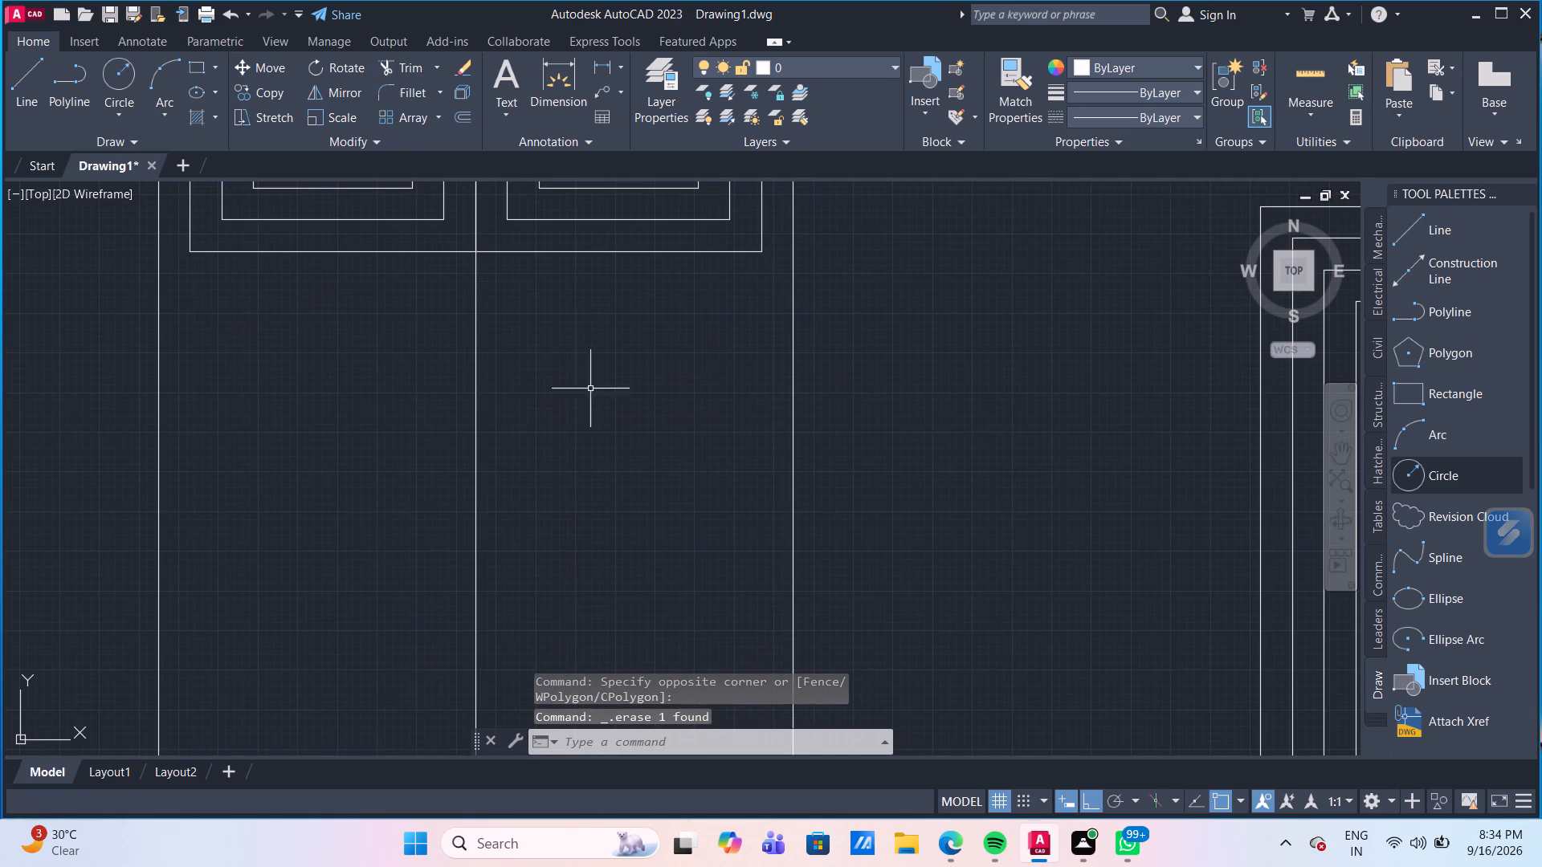
Erase the separate set of four tall nested rectangles beside the four-pane window.
scroll(618, 405, "down", 2)
middle_click_drag(716, 416, 704, 344)
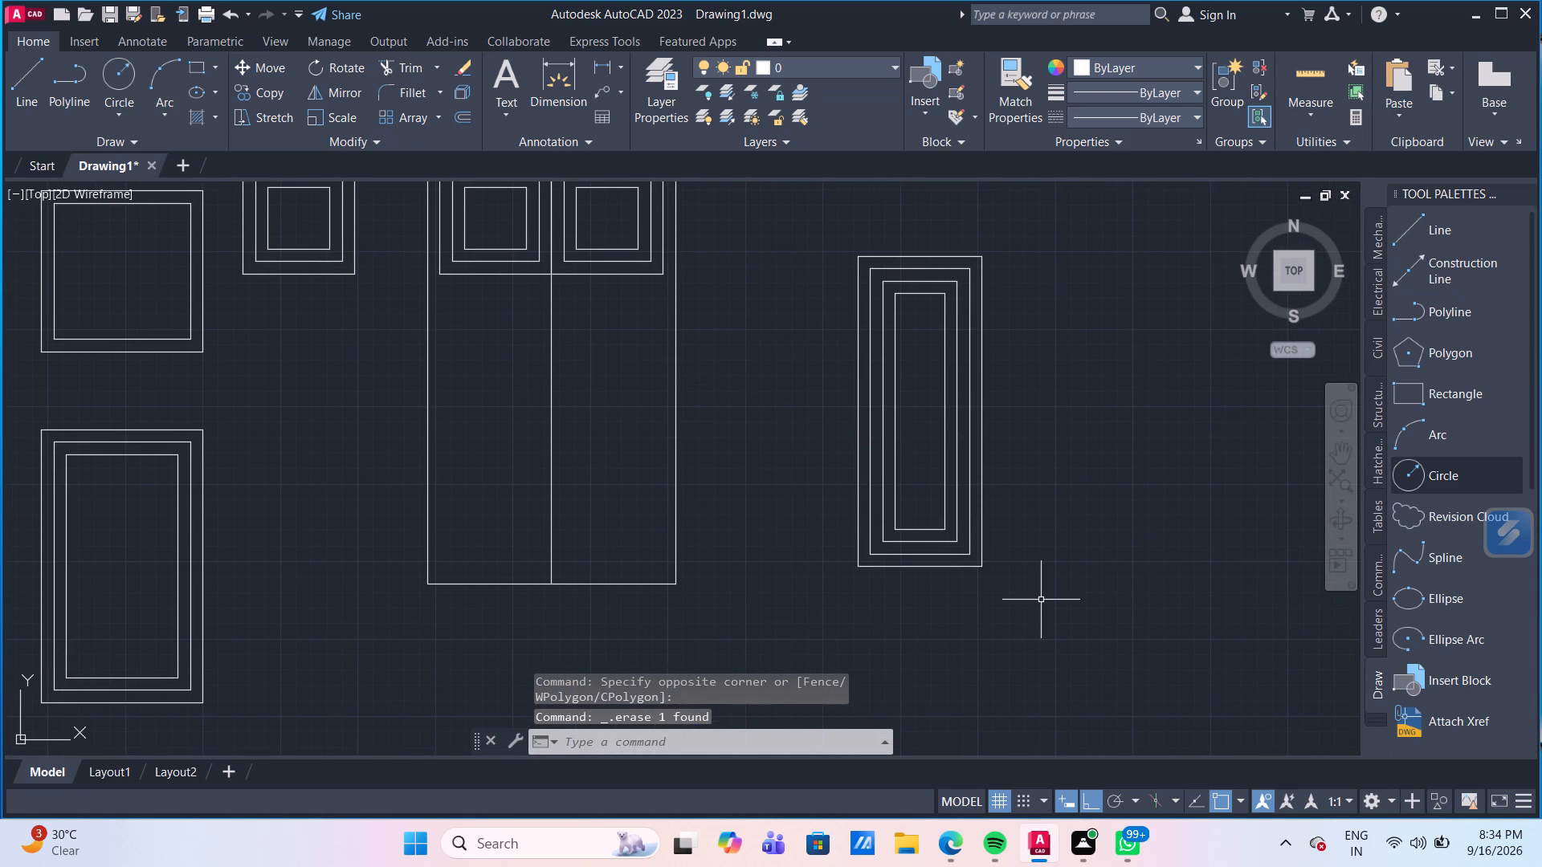
left_click_drag(1037, 602, 1033, 530)
left_click(833, 224)
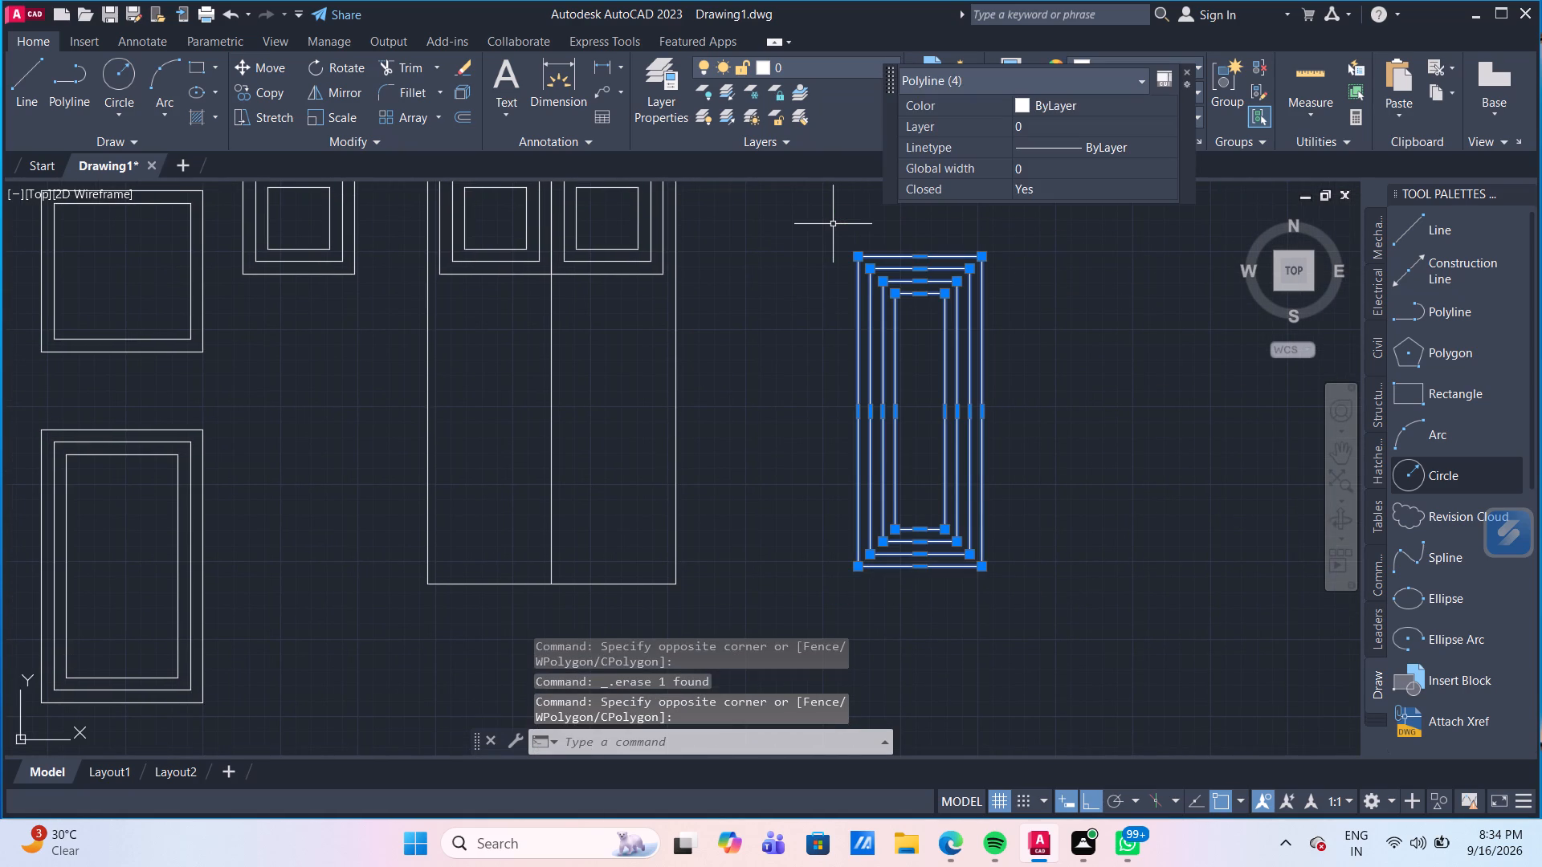
key("Delete")
Draw a 90 by 230 rectangle in the empty space to the right of the four-pane window.
scroll(740, 296, "down", 1)
middle_click_drag(745, 300, 773, 348)
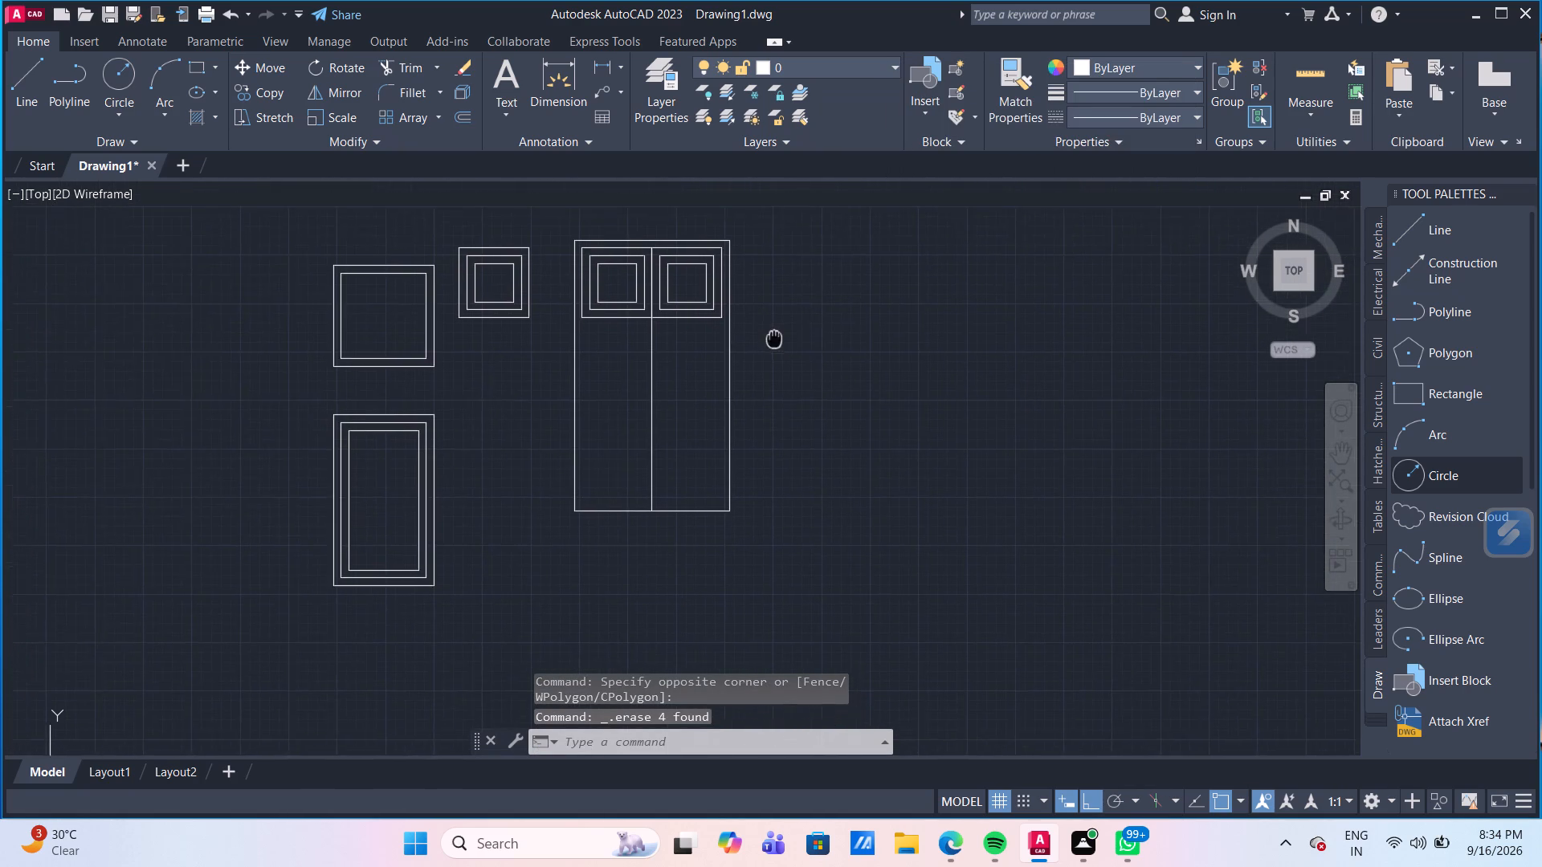
middle_click_drag(773, 348, 772, 350)
scroll(757, 344, "up", 1)
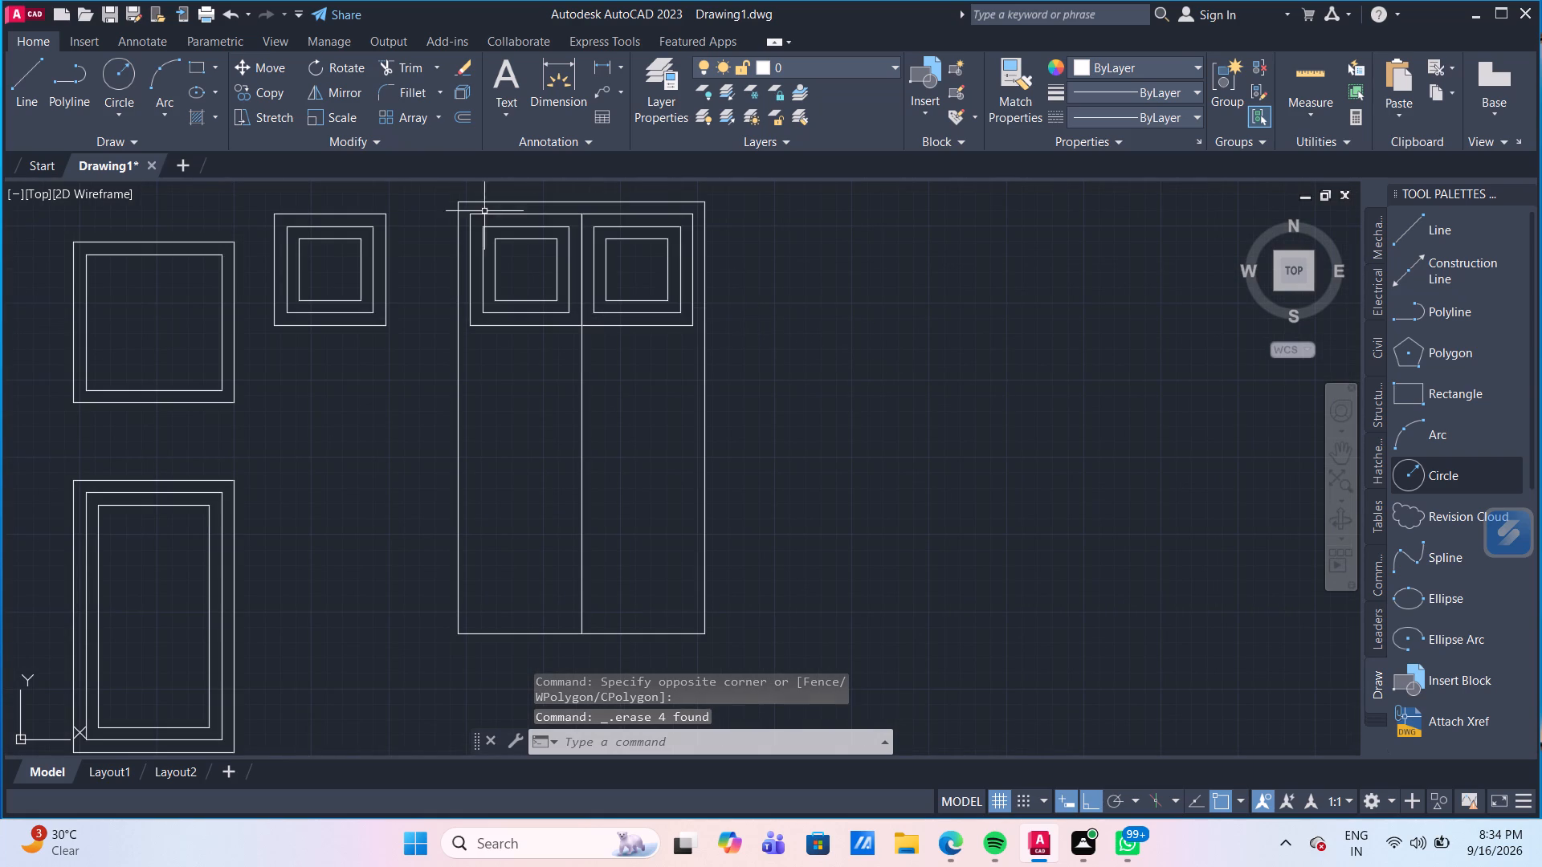
left_click(195, 72)
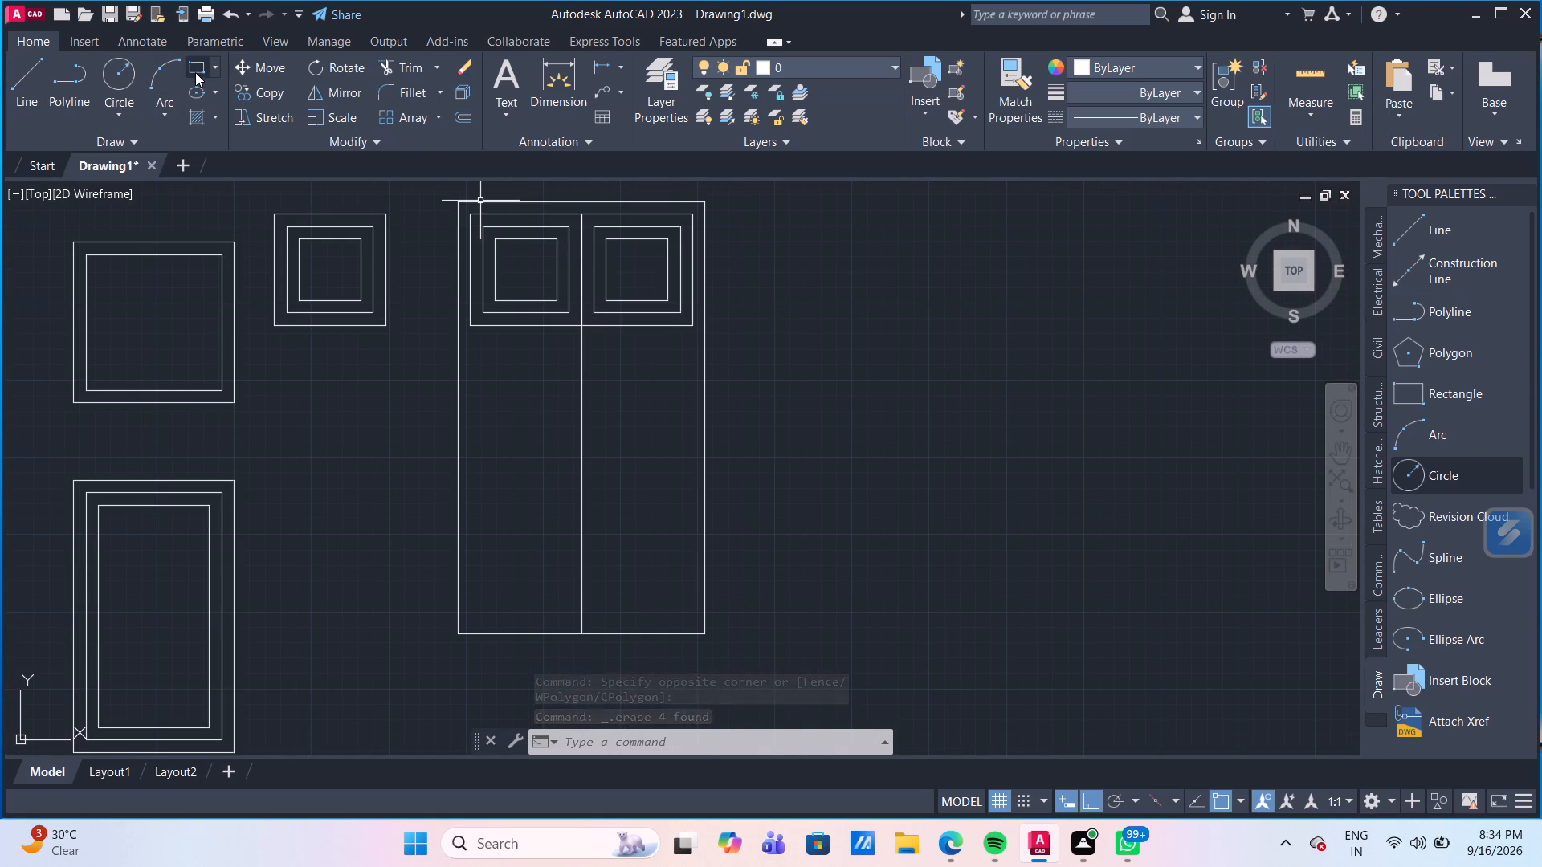
middle_click_drag(784, 347, 709, 288)
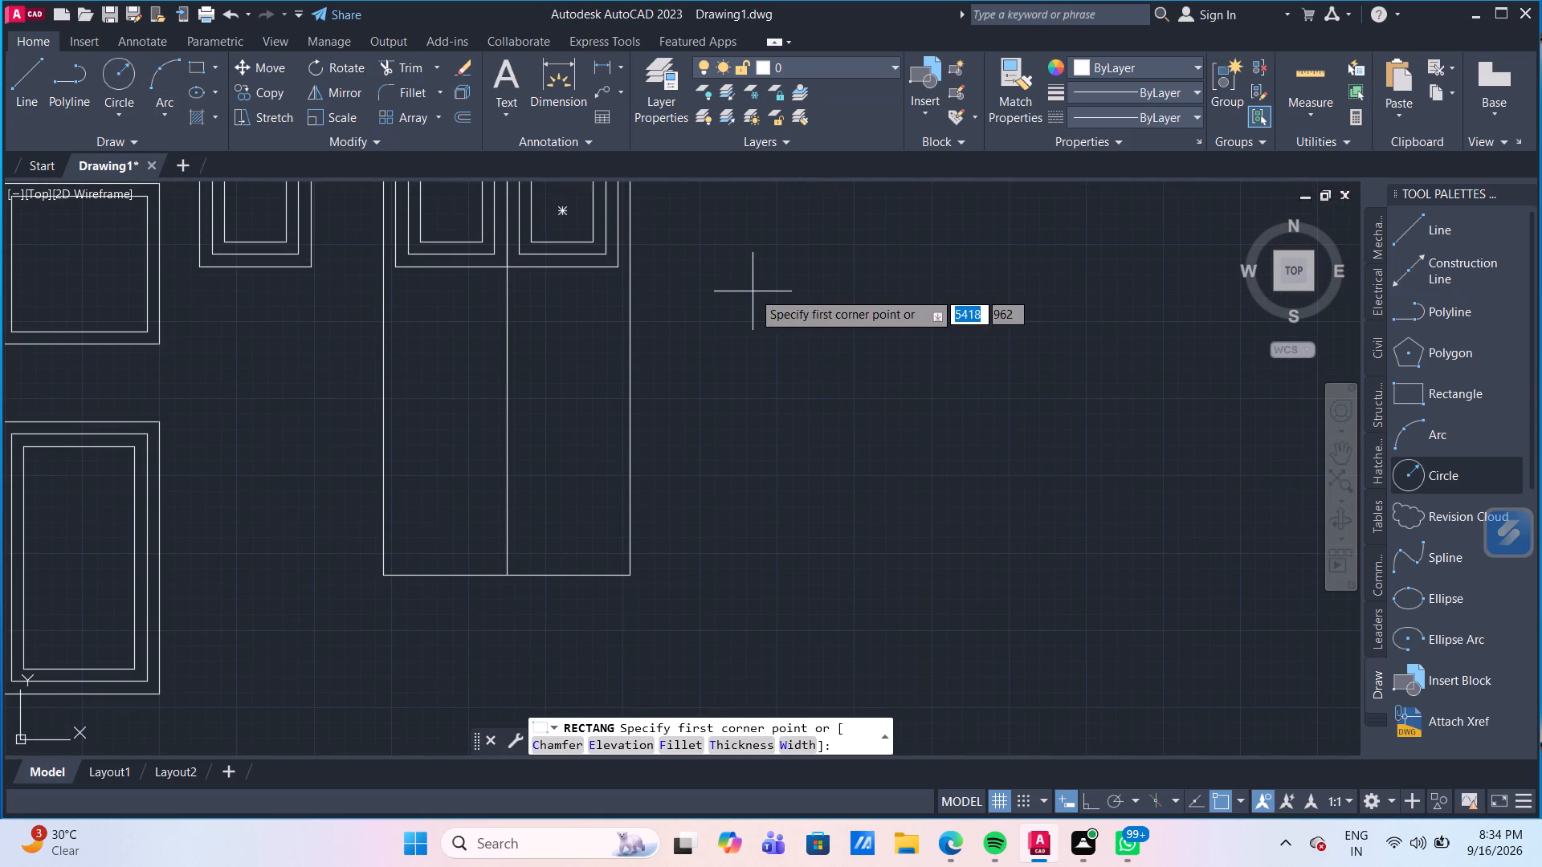
left_click_drag(753, 291, 781, 307)
type("90")
key("Tab")
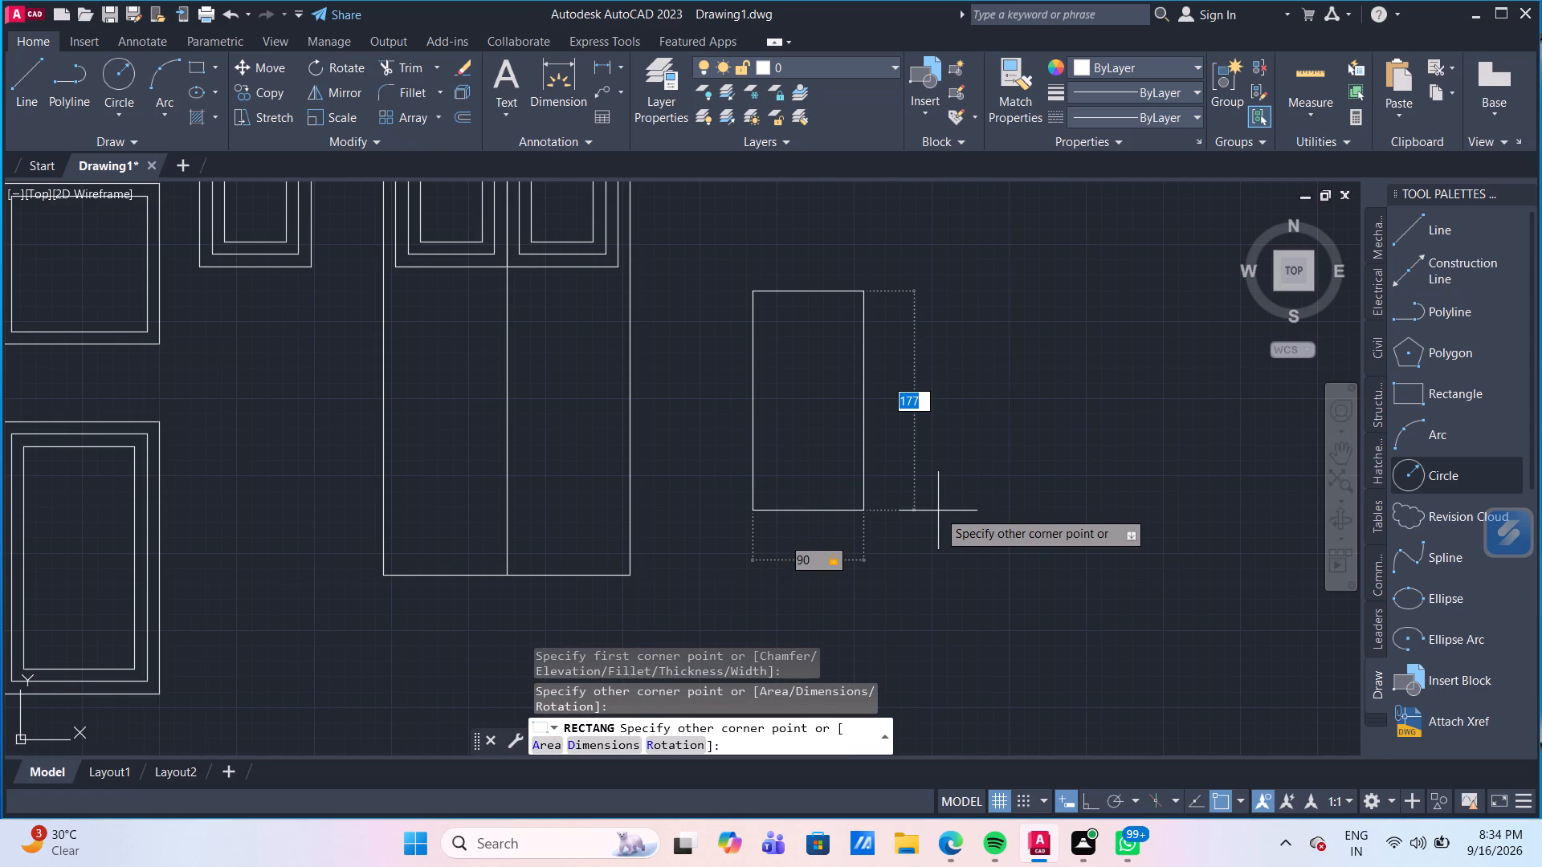
type("230")
key("Return")
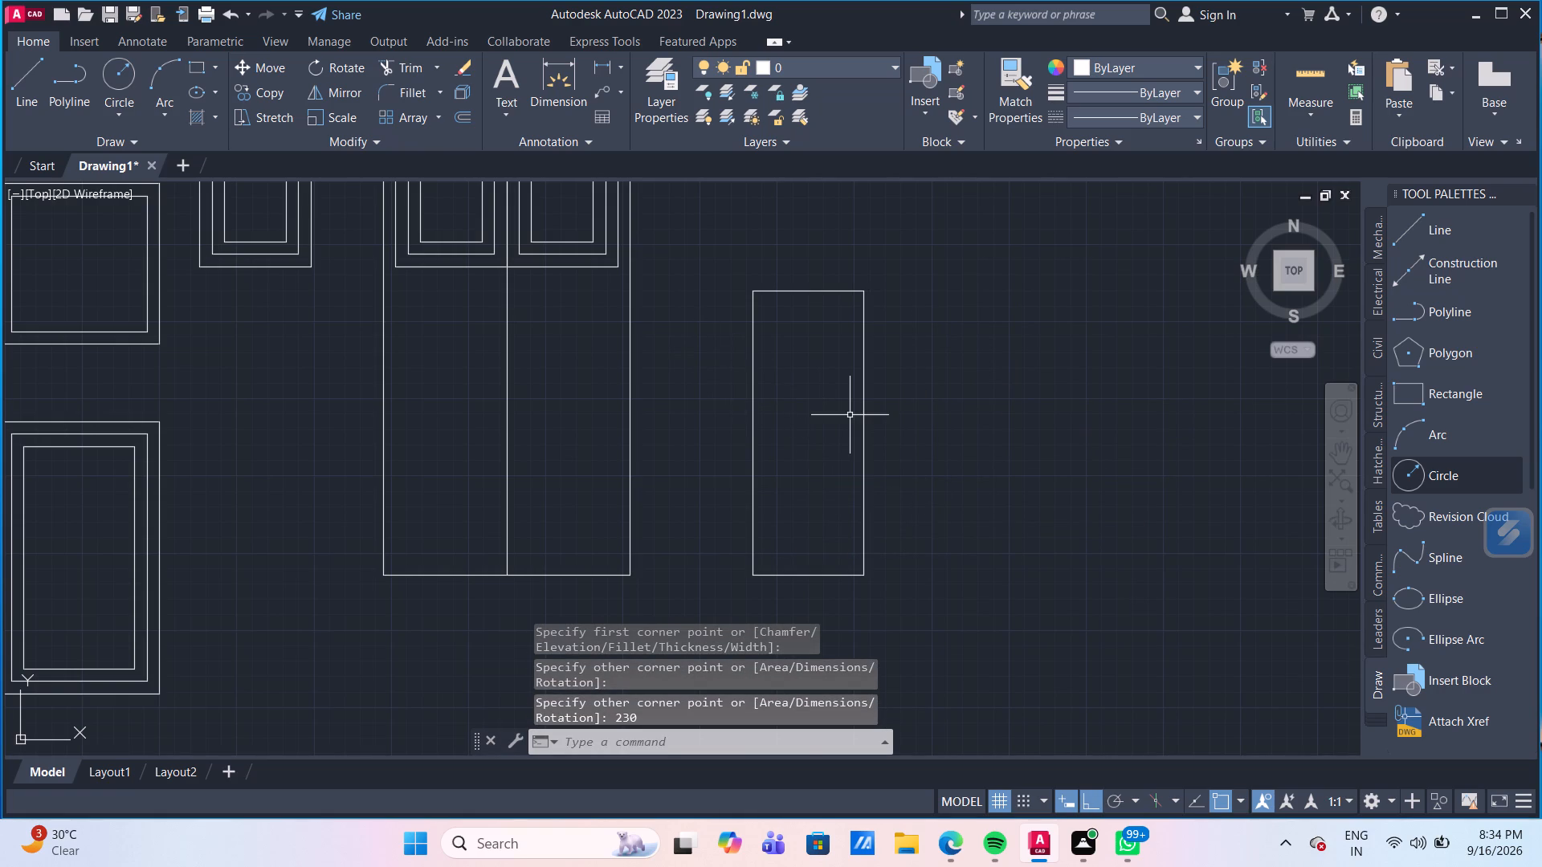
Offset the 90 by 230 rectangle inward twice at a distance of 10 to make three nested frames.
key("o")
key("Return")
key("Return")
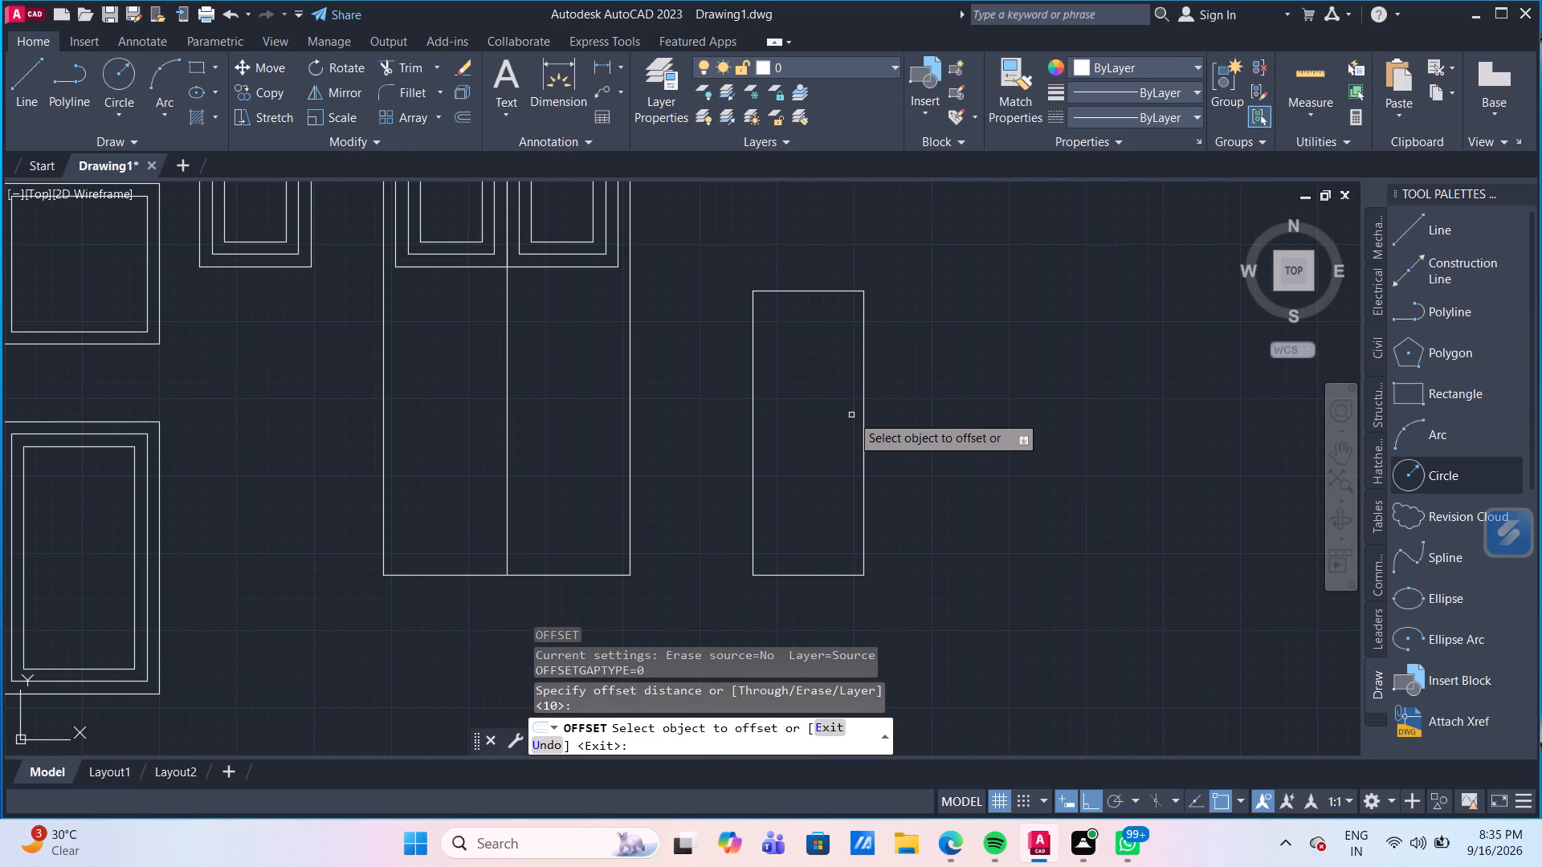
left_click(809, 291)
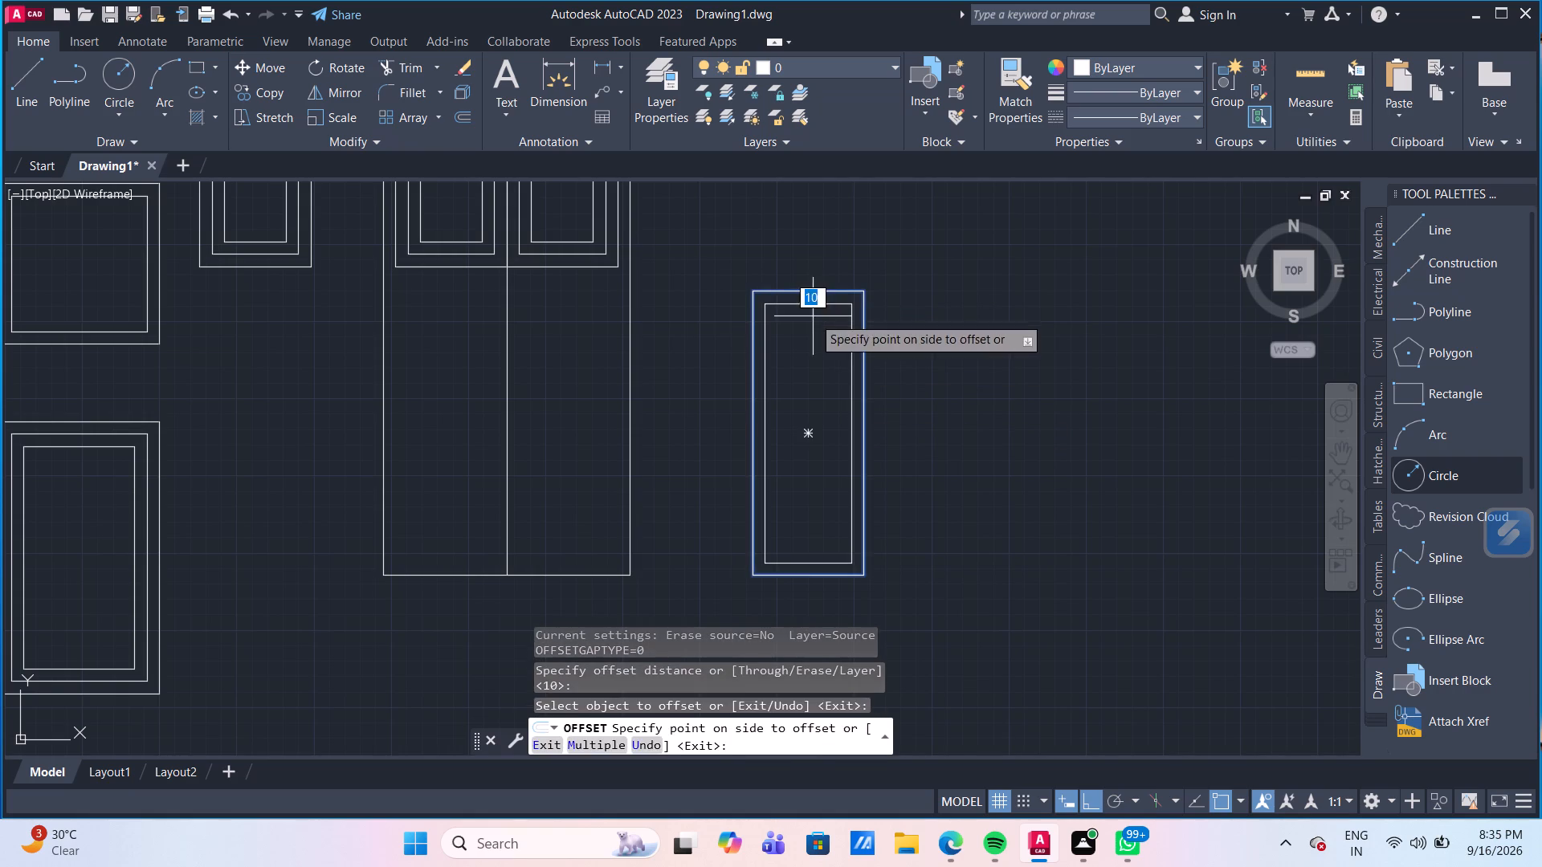
left_click(813, 316)
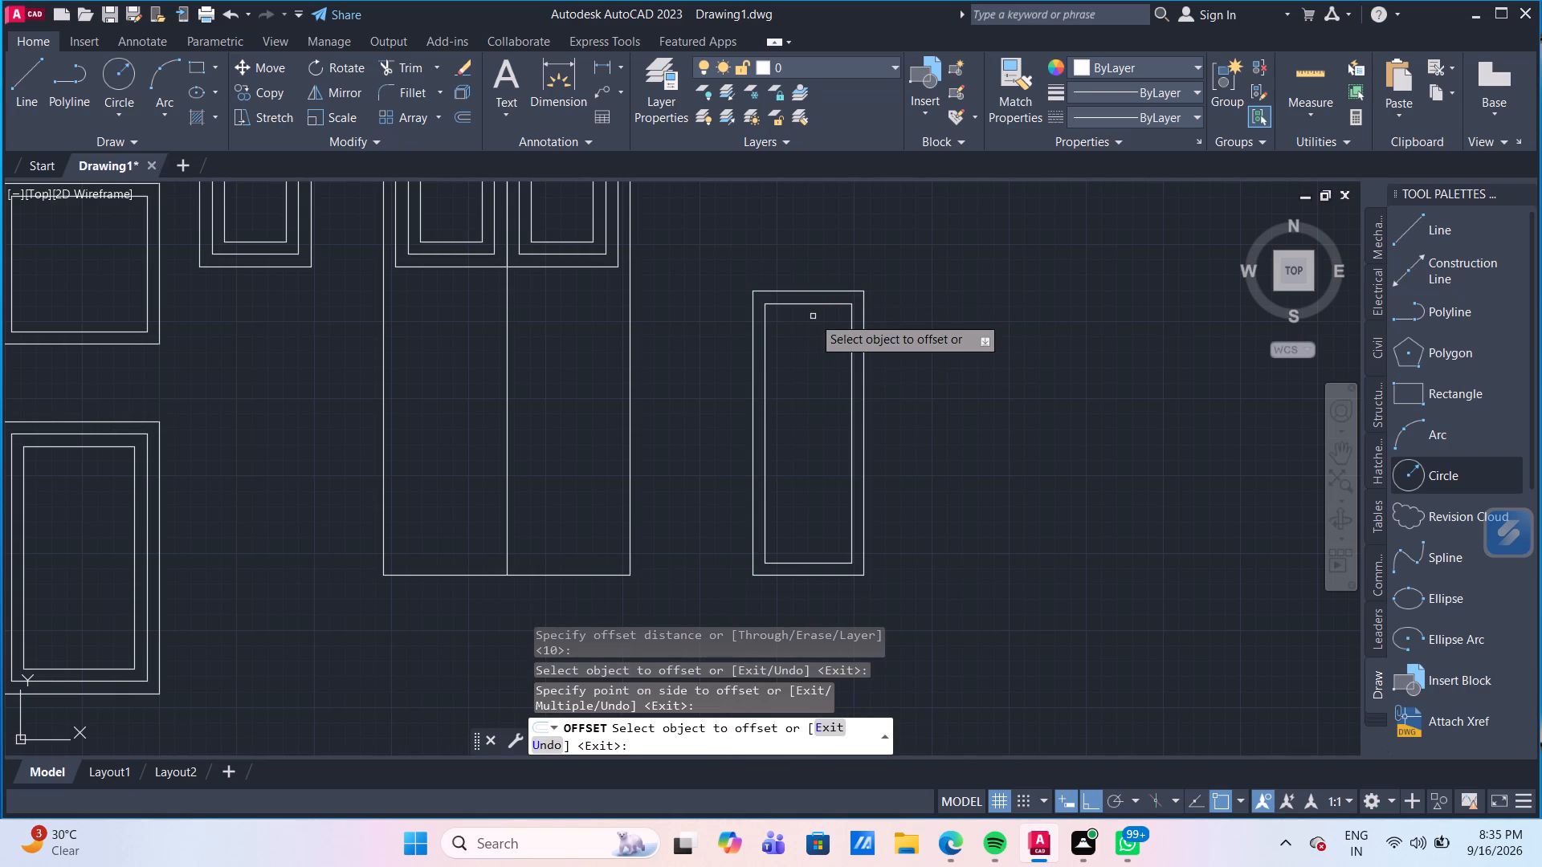
left_click_drag(814, 305, 816, 315)
left_click(825, 353)
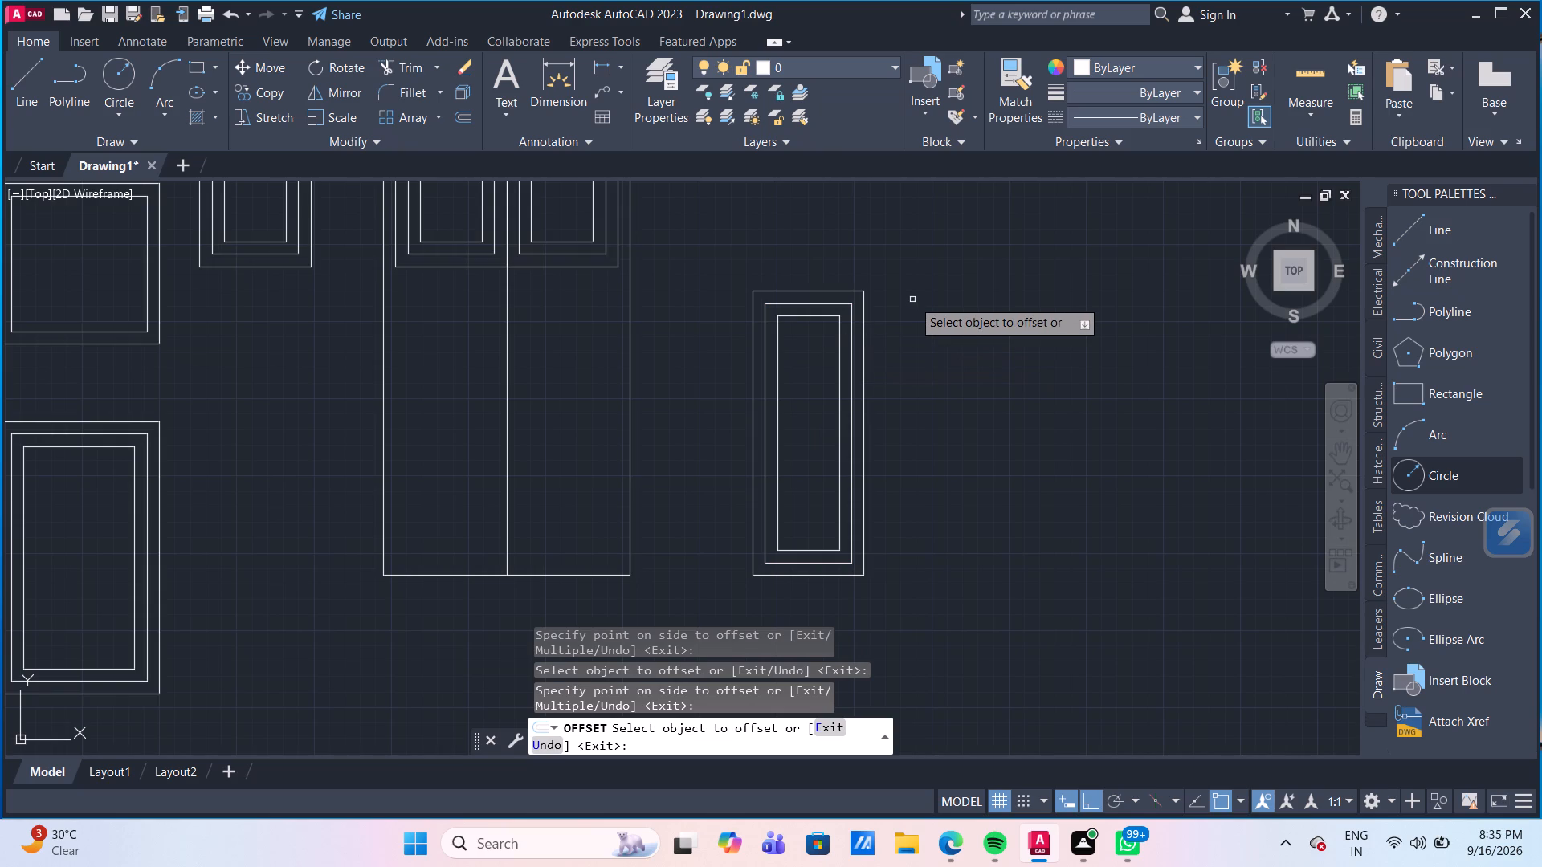
key("Escape")
Move the three nested frames into the lower right pane, snapping their top-right corner to the upper frame's bottom-right corner.
left_click(932, 397)
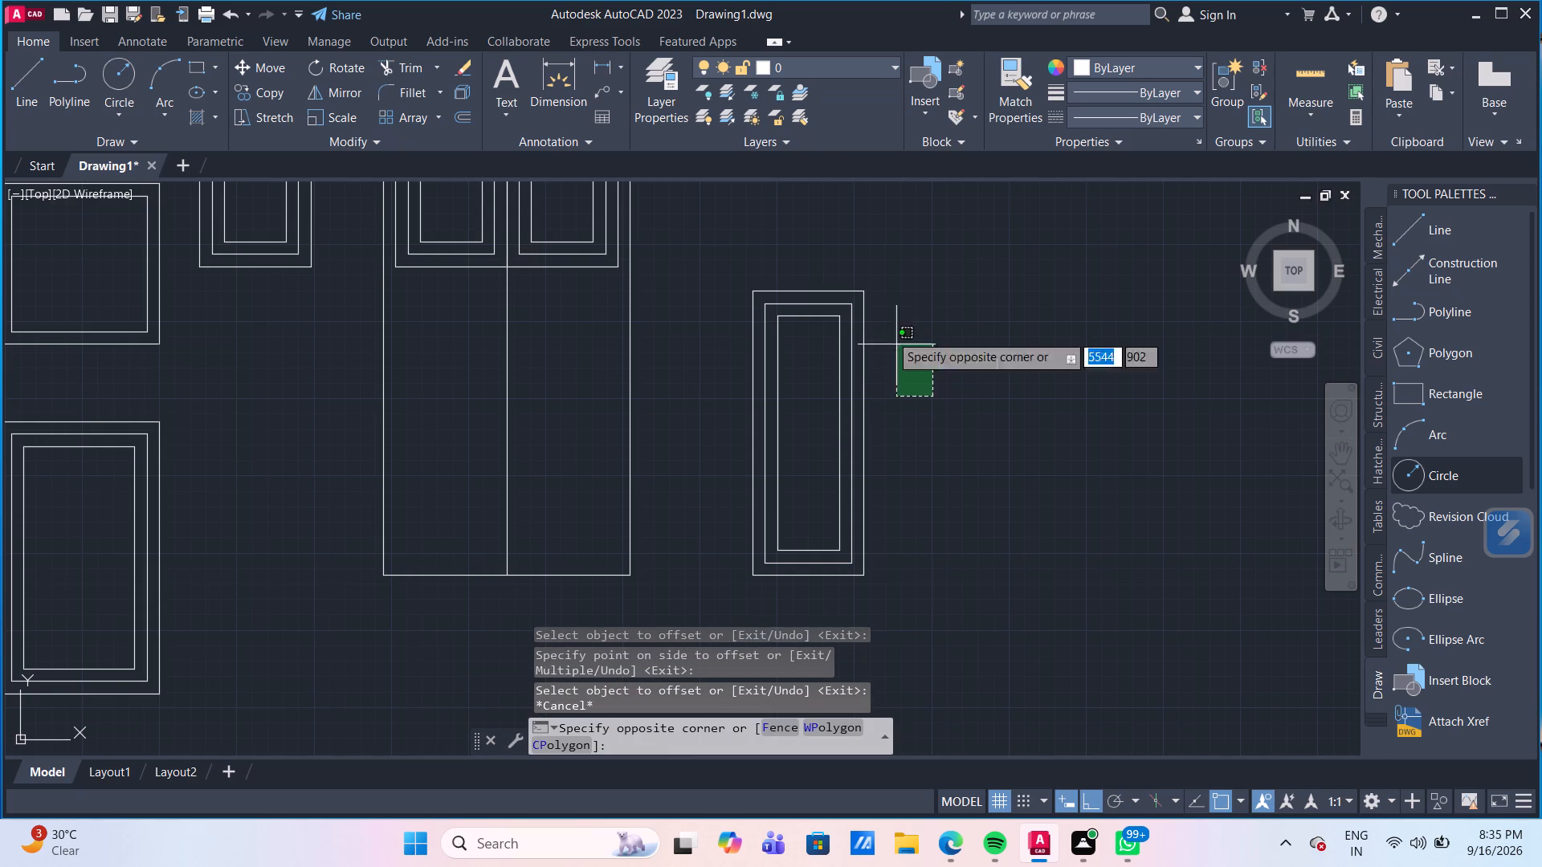
left_click(822, 265)
key("m")
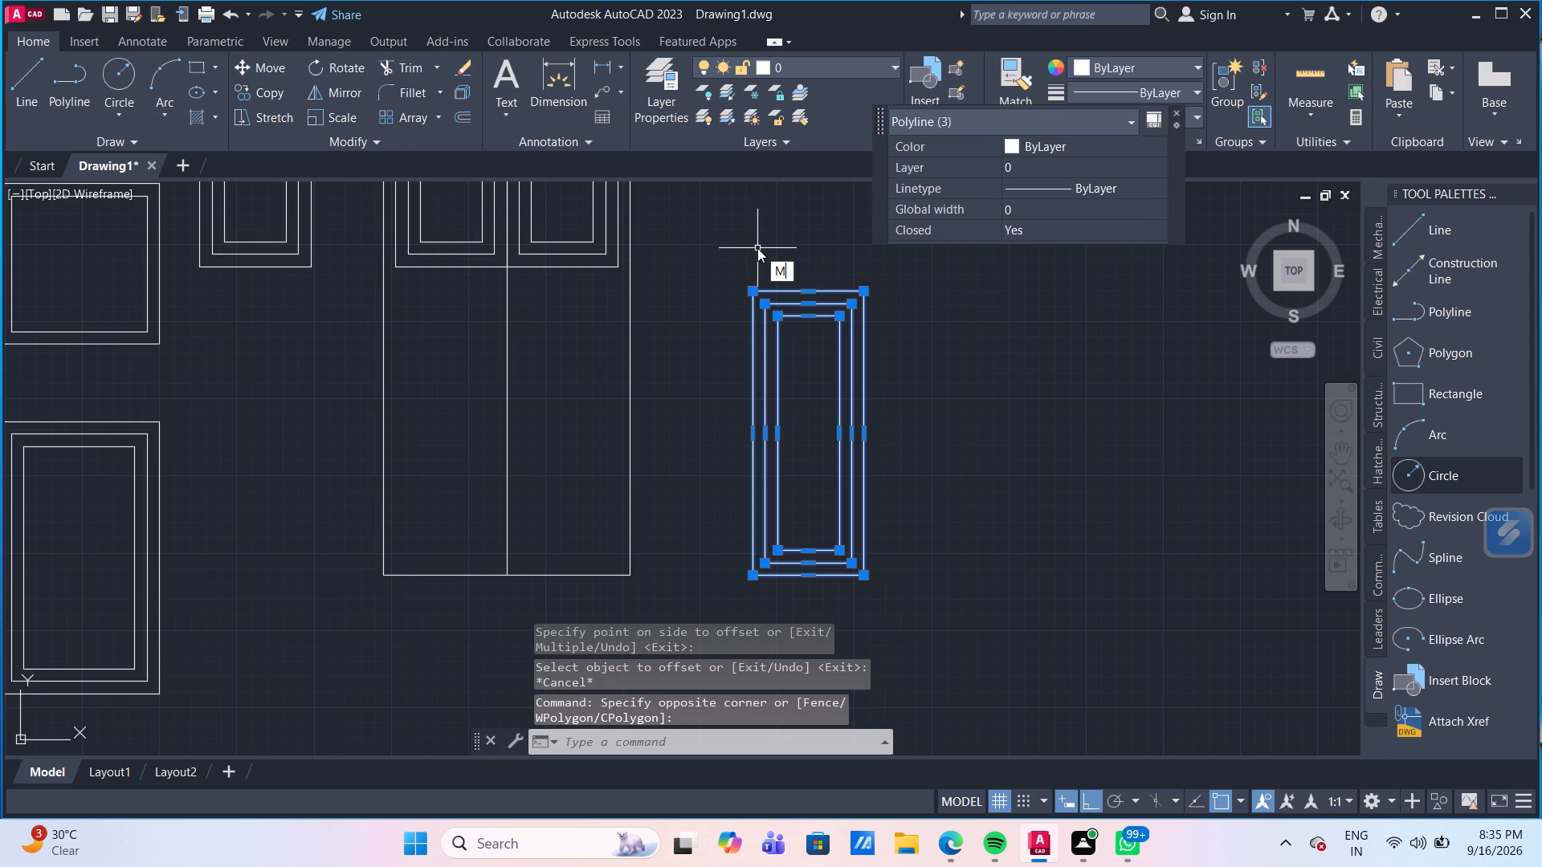
key("Return")
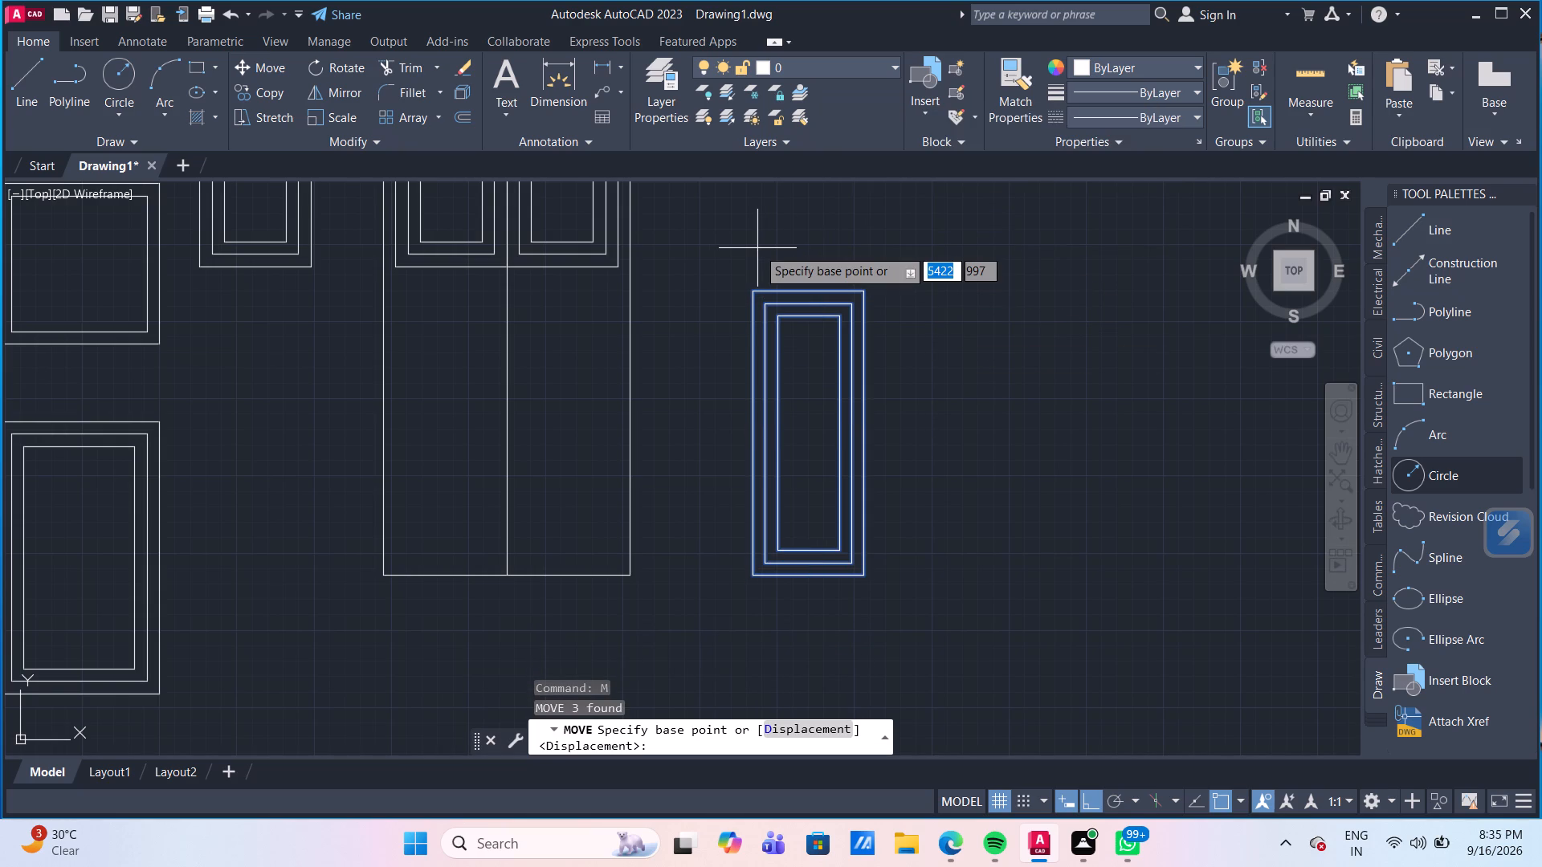
left_click(860, 293)
scroll(610, 246, "up", 2)
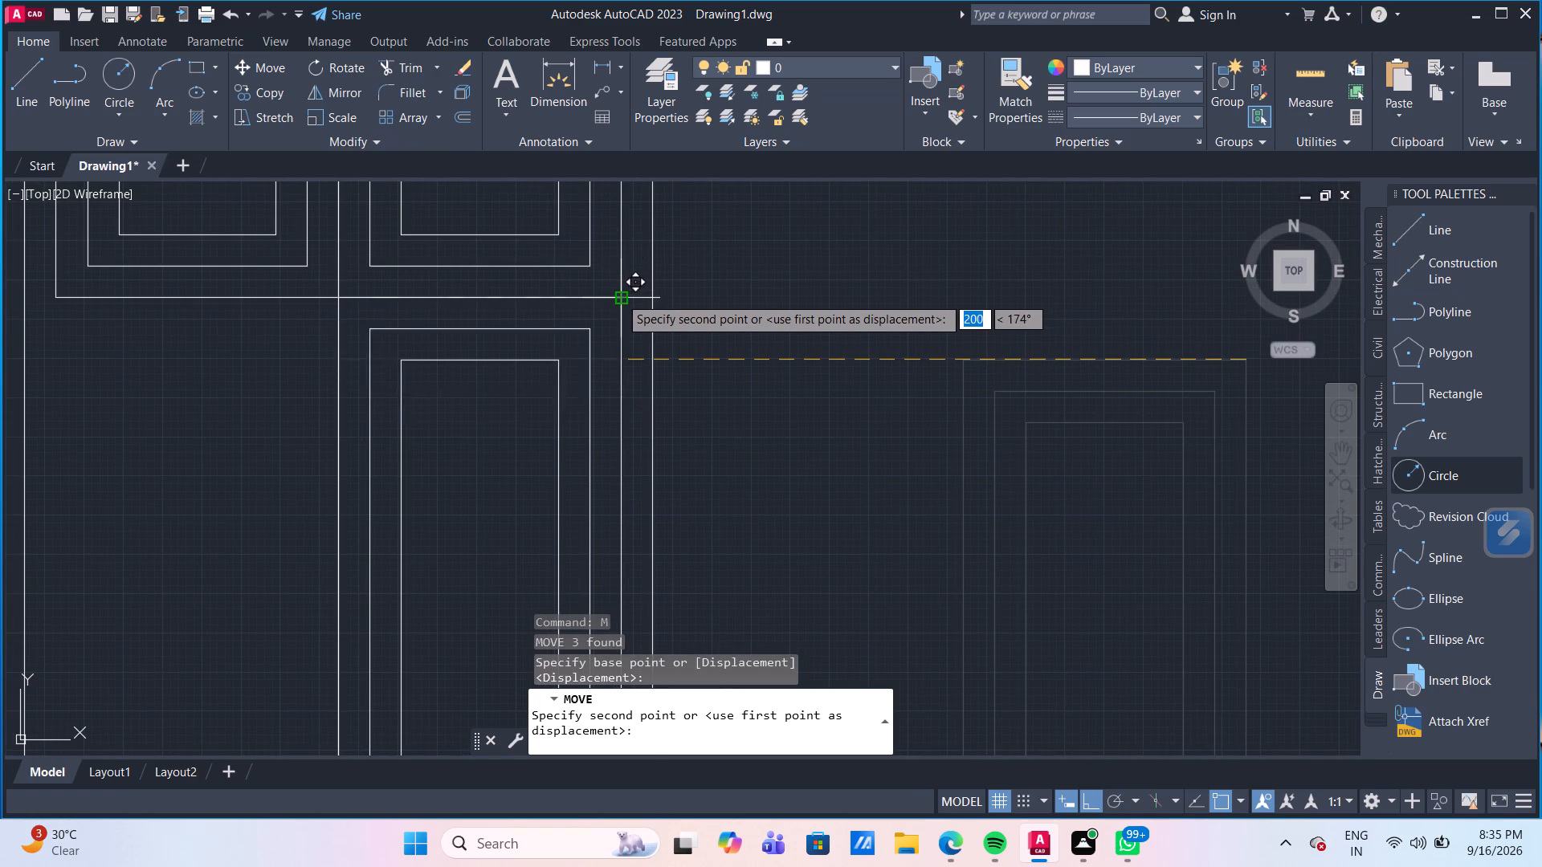
left_click(619, 296)
Measure the gap between the moved frames and the window's bottom edge with quick measurement.
scroll(626, 302, "down", 2)
middle_click_drag(683, 389, 635, 242)
middle_click_drag(594, 413, 621, 512)
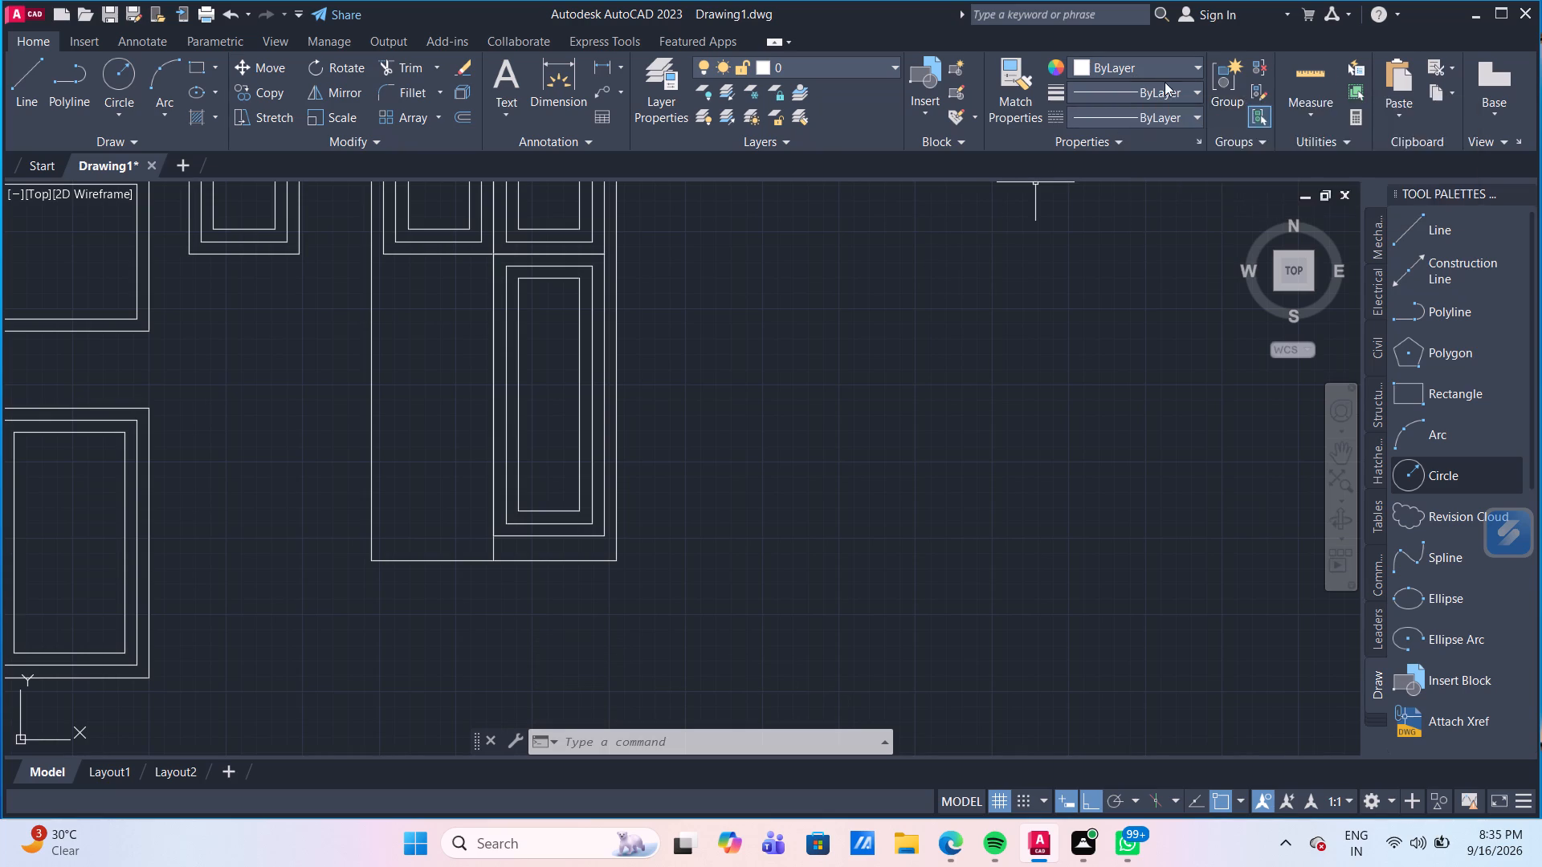
left_click(1323, 70)
scroll(501, 572, "up", 1)
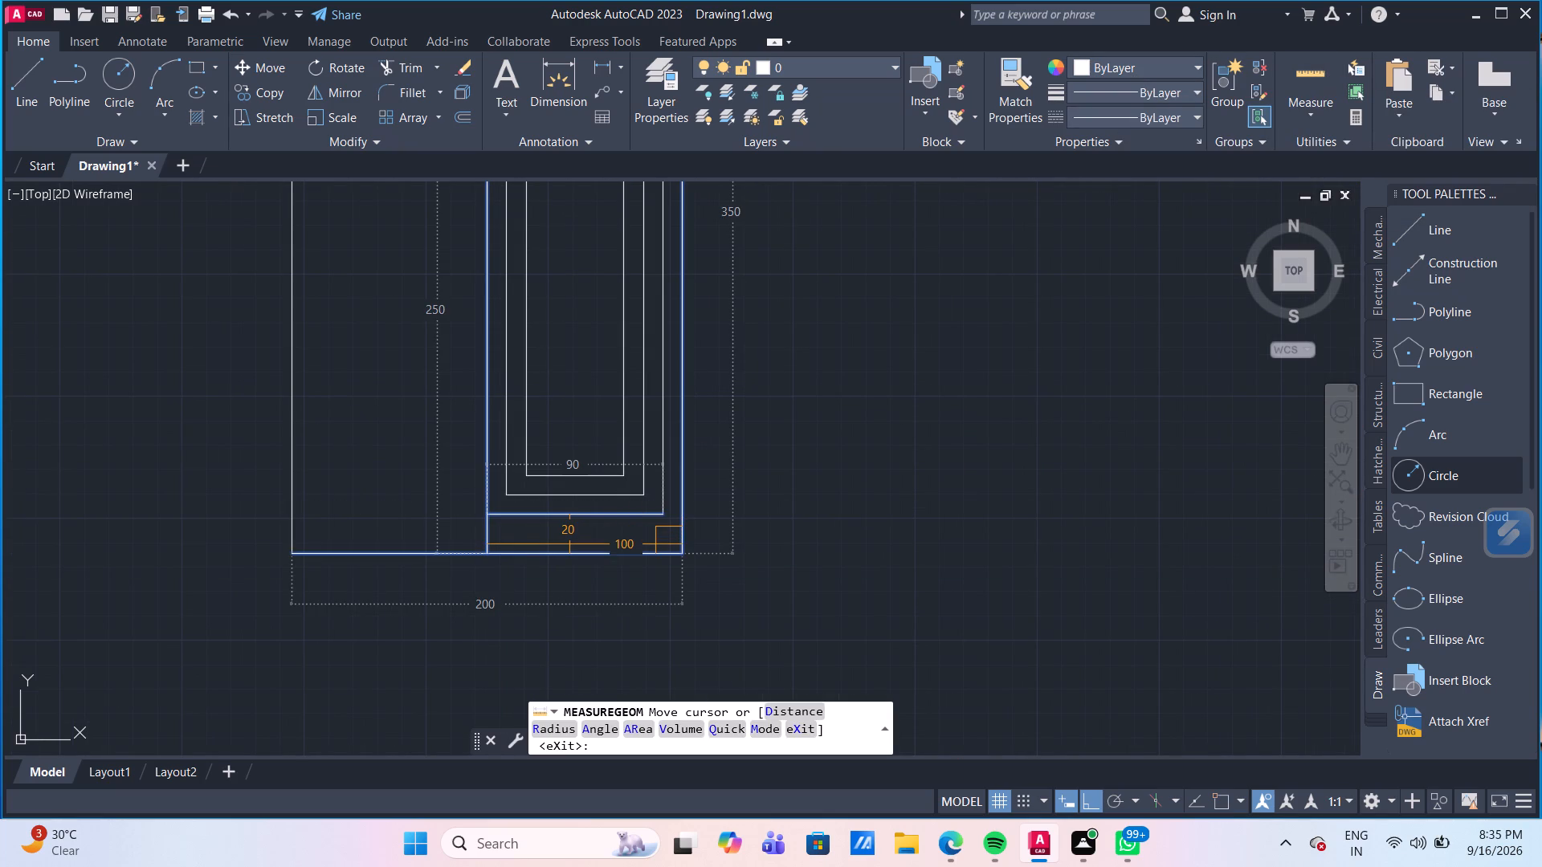
key("Escape")
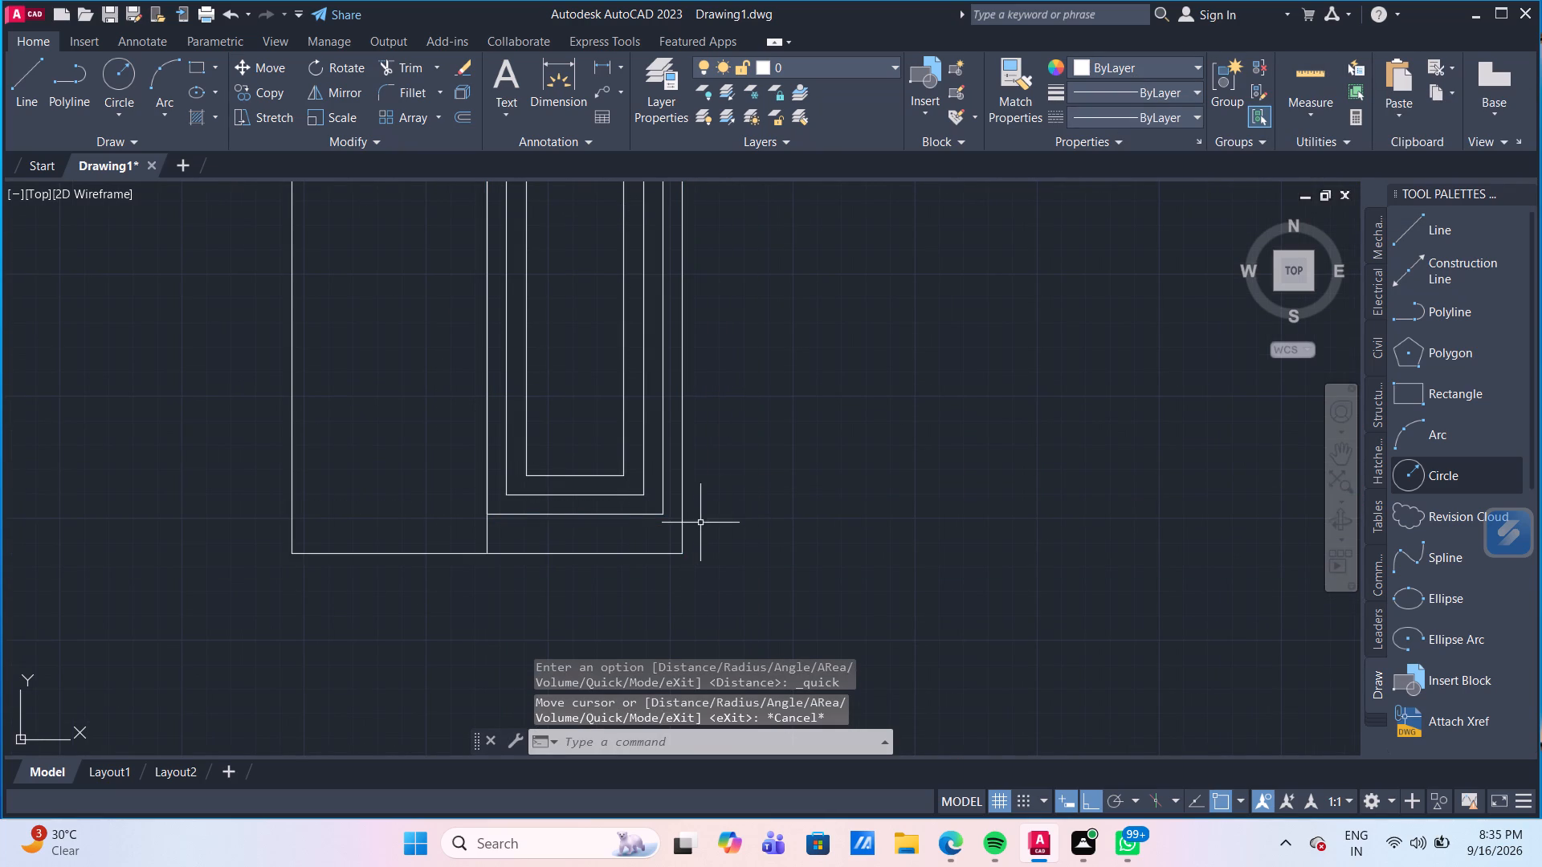
Move the three nested frames in the lower right pane straight down by 10.
scroll(625, 539, "up", 1)
left_click_drag(677, 525, 654, 504)
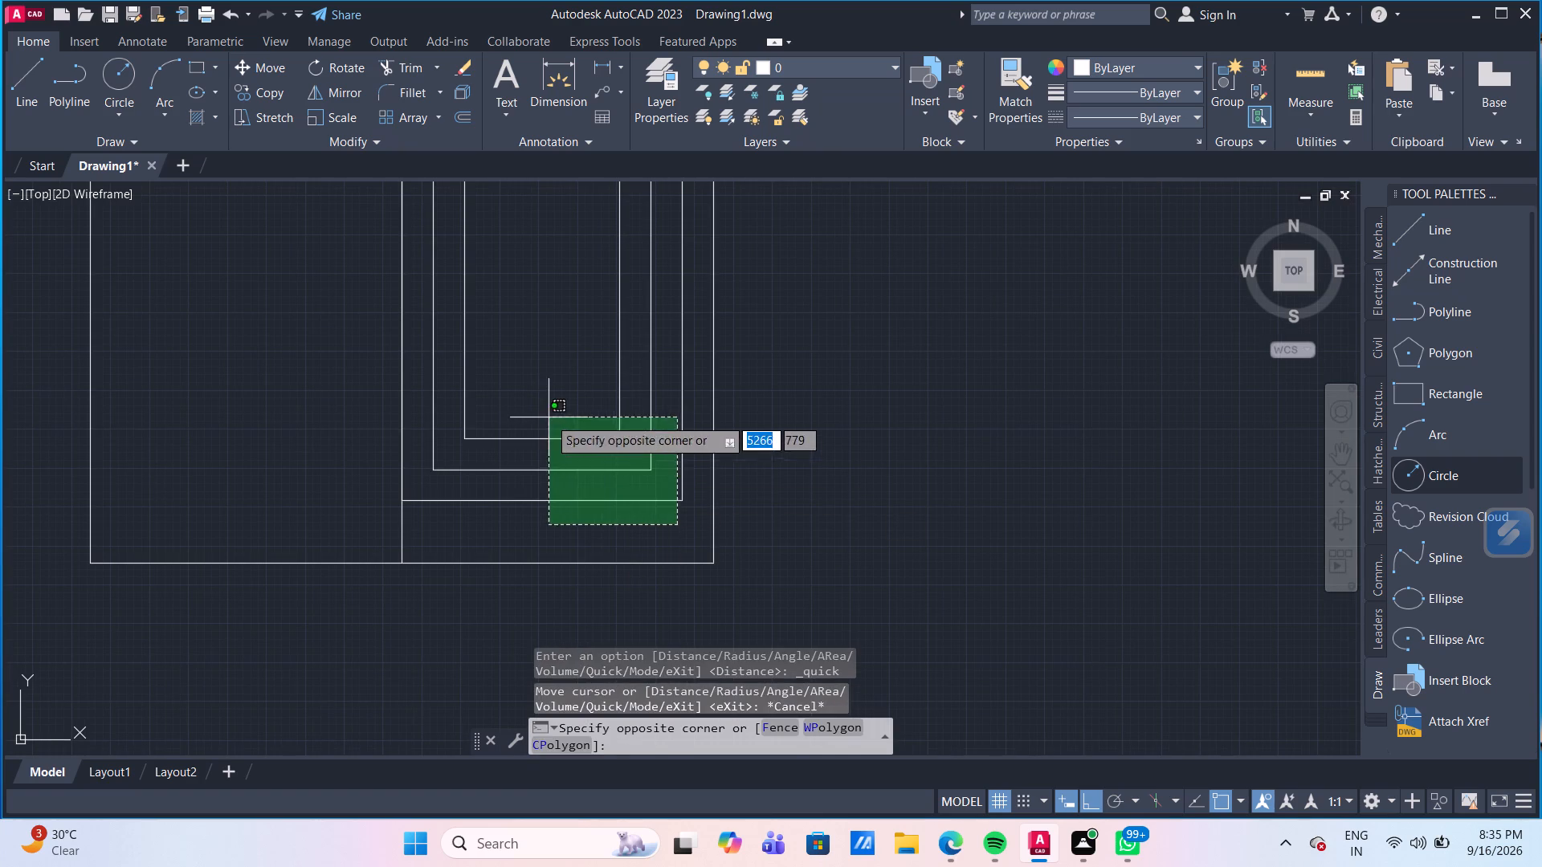
left_click(549, 417)
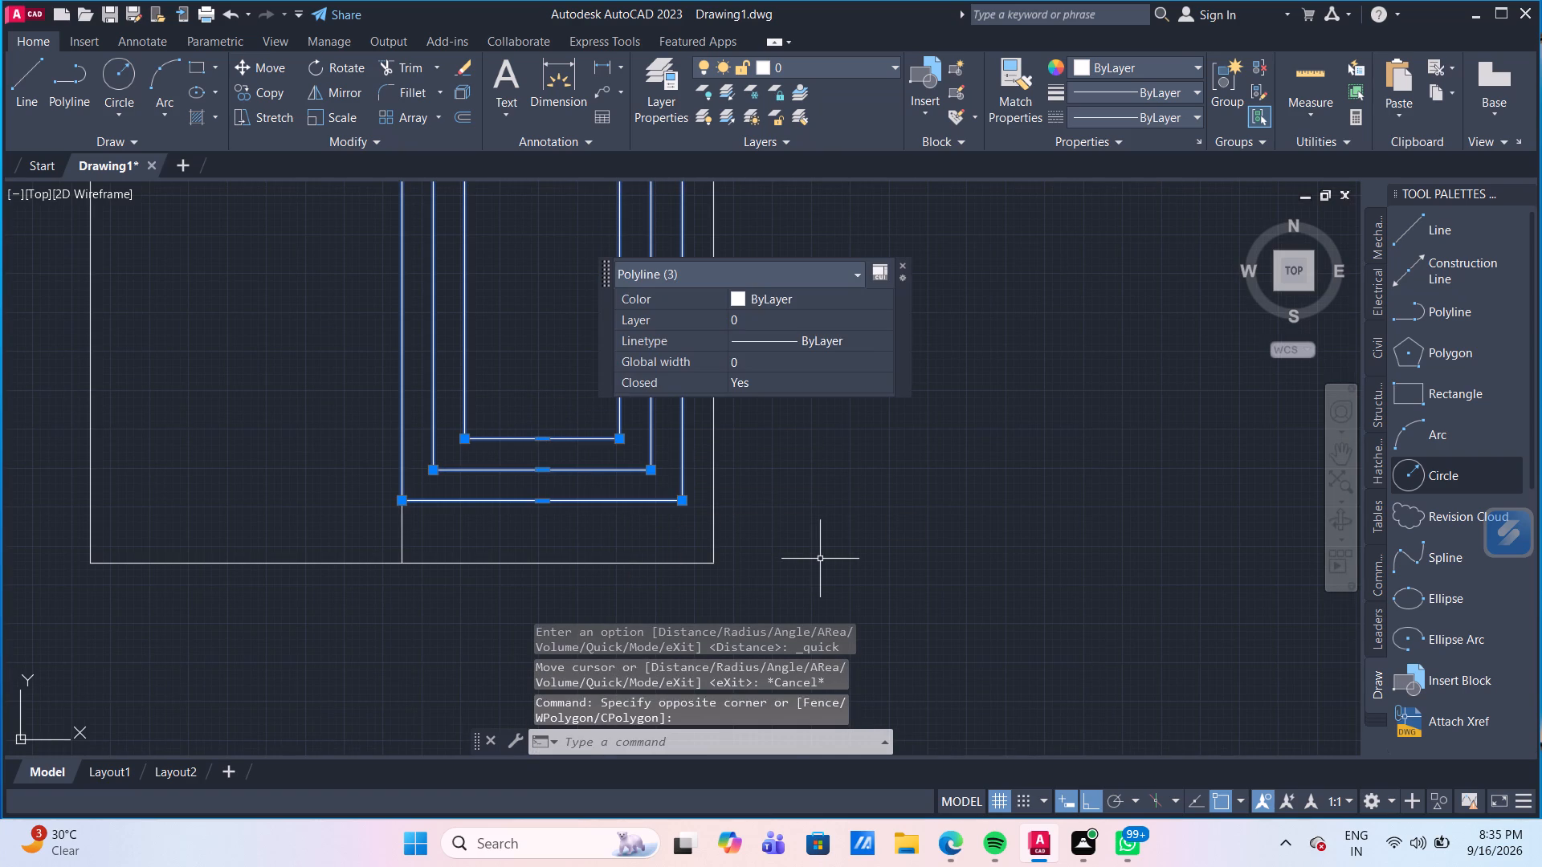
key("m")
key("Return")
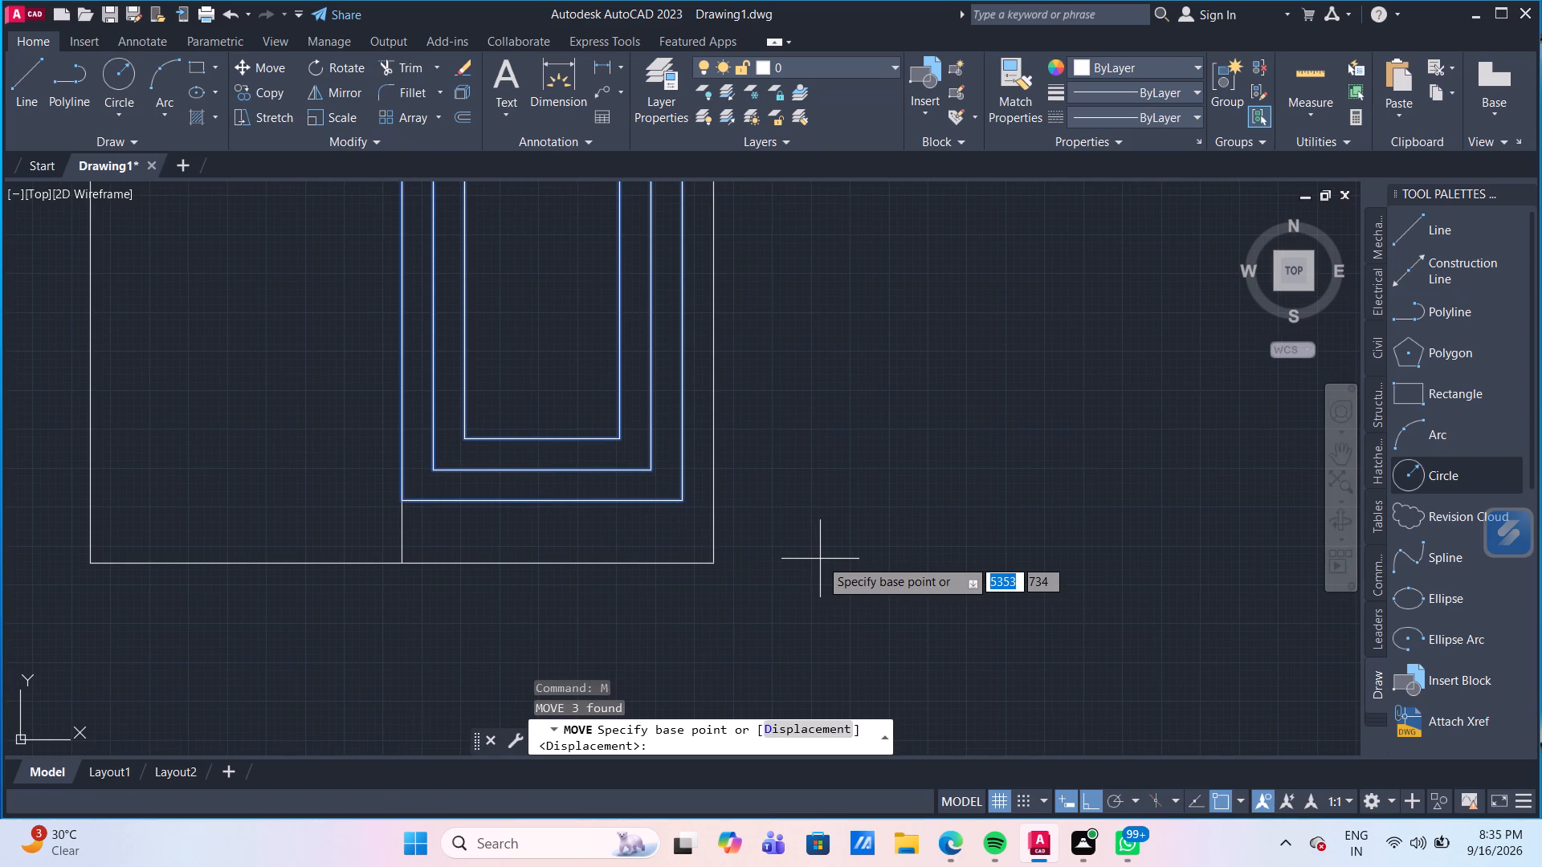
left_click(687, 504)
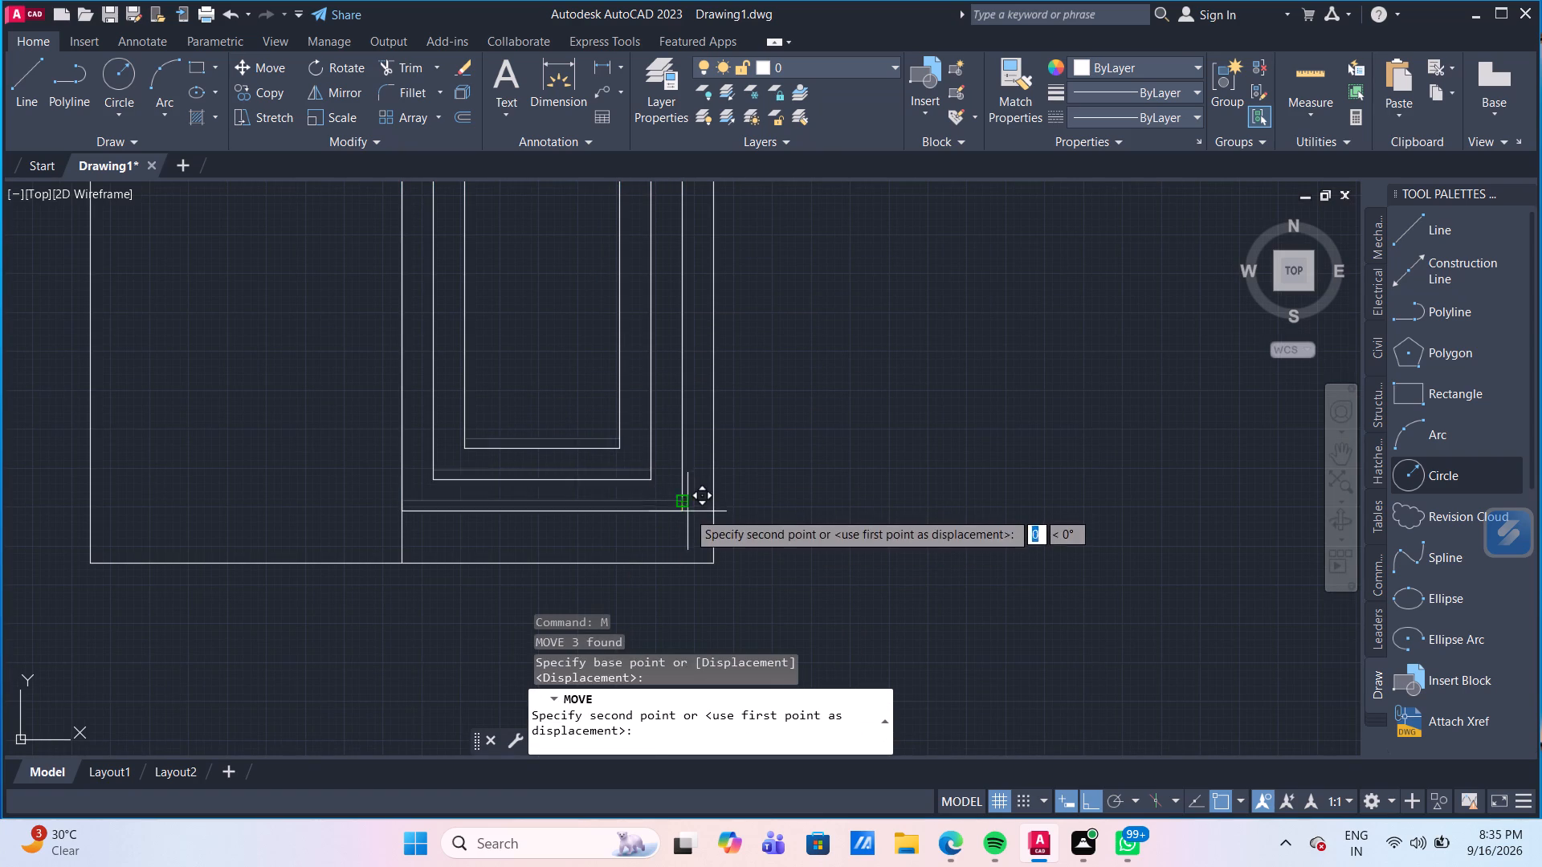
type("10")
key("Return")
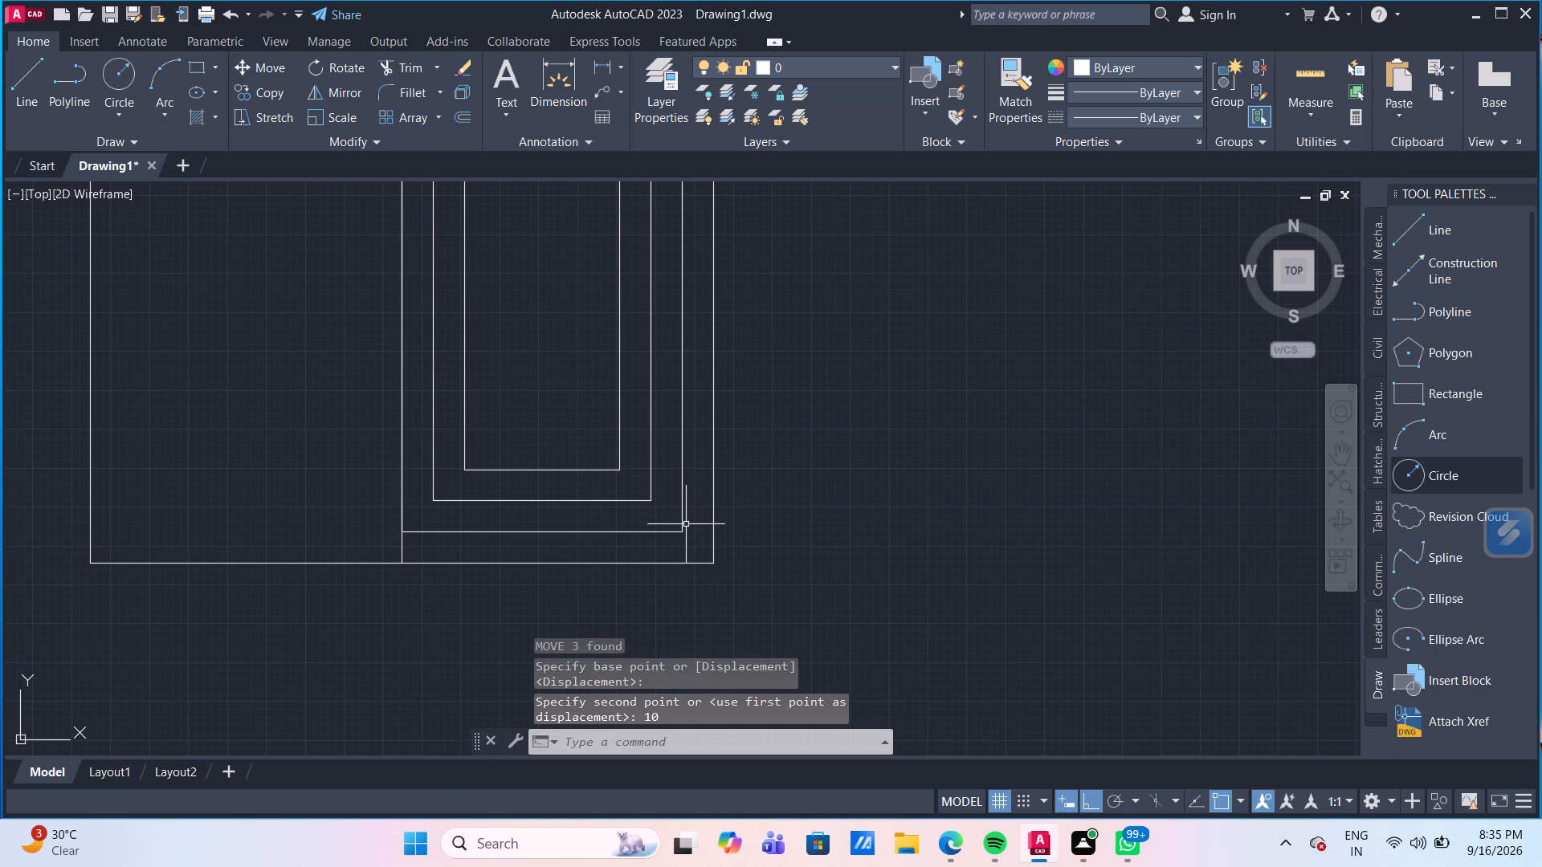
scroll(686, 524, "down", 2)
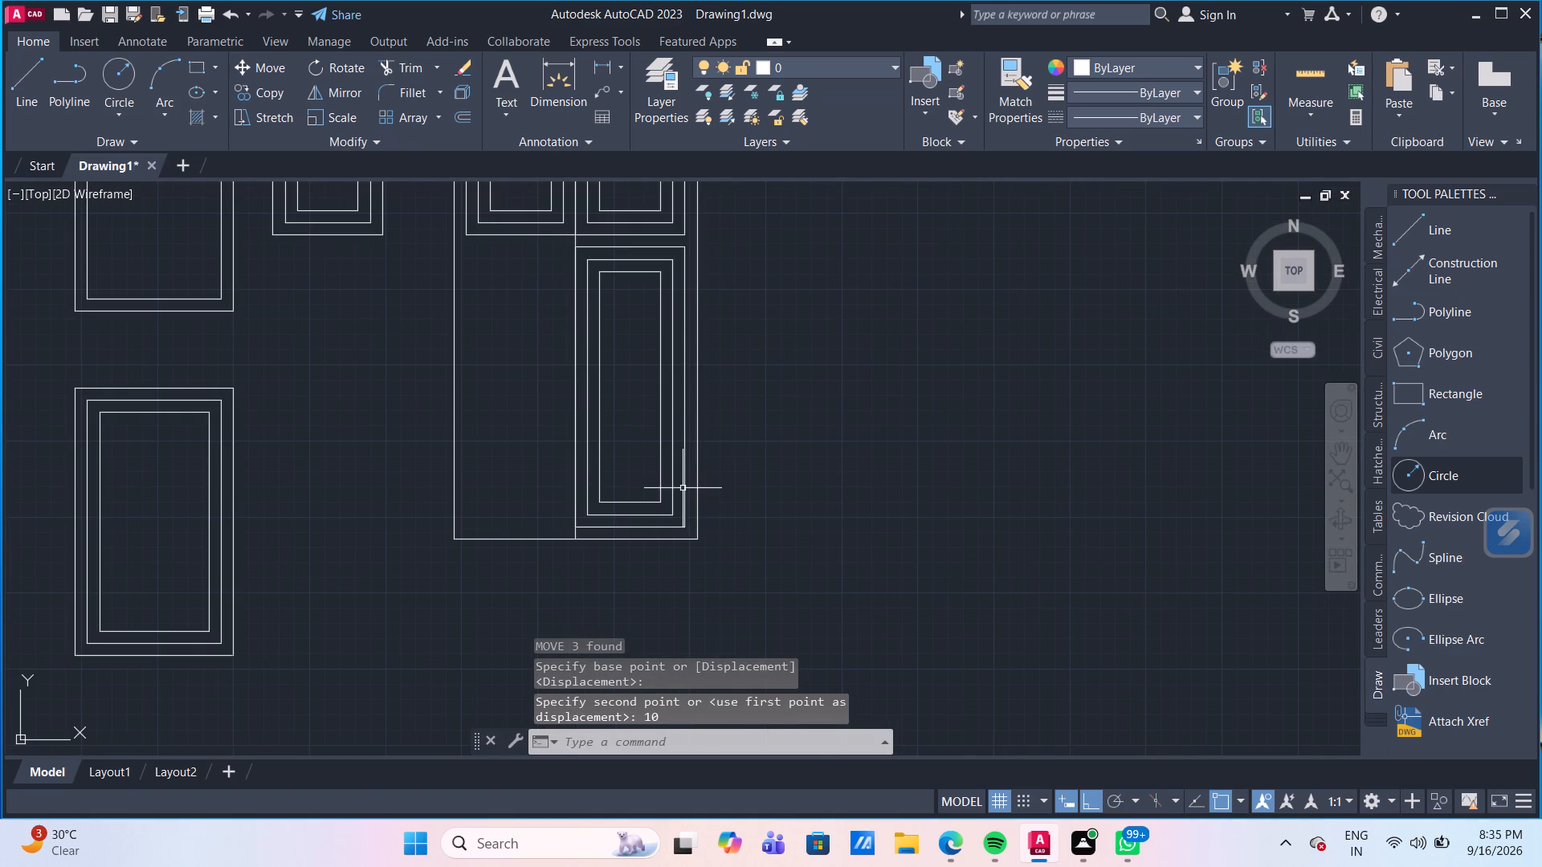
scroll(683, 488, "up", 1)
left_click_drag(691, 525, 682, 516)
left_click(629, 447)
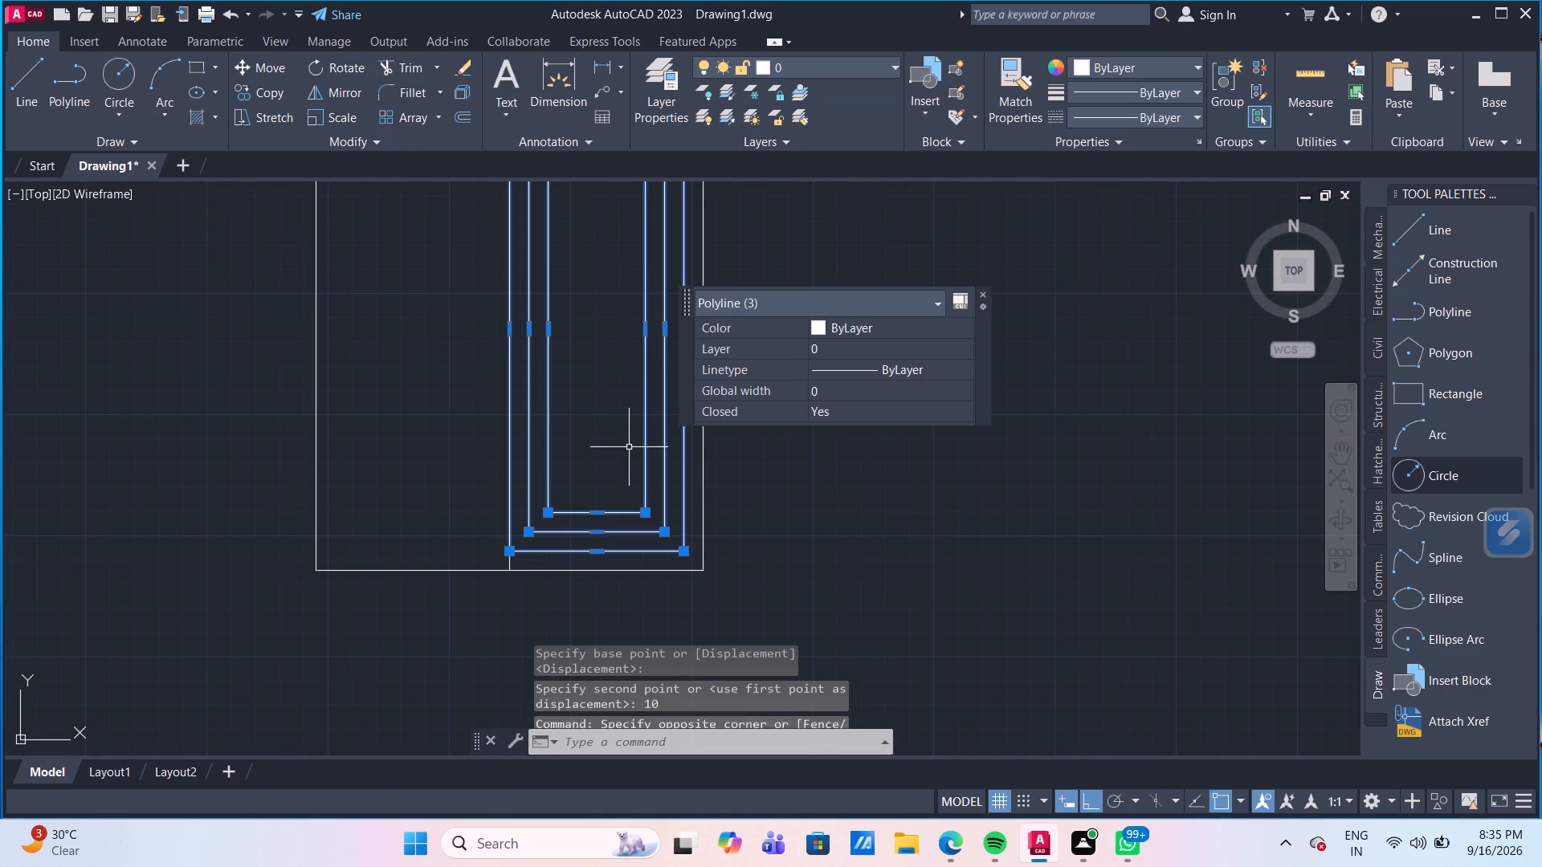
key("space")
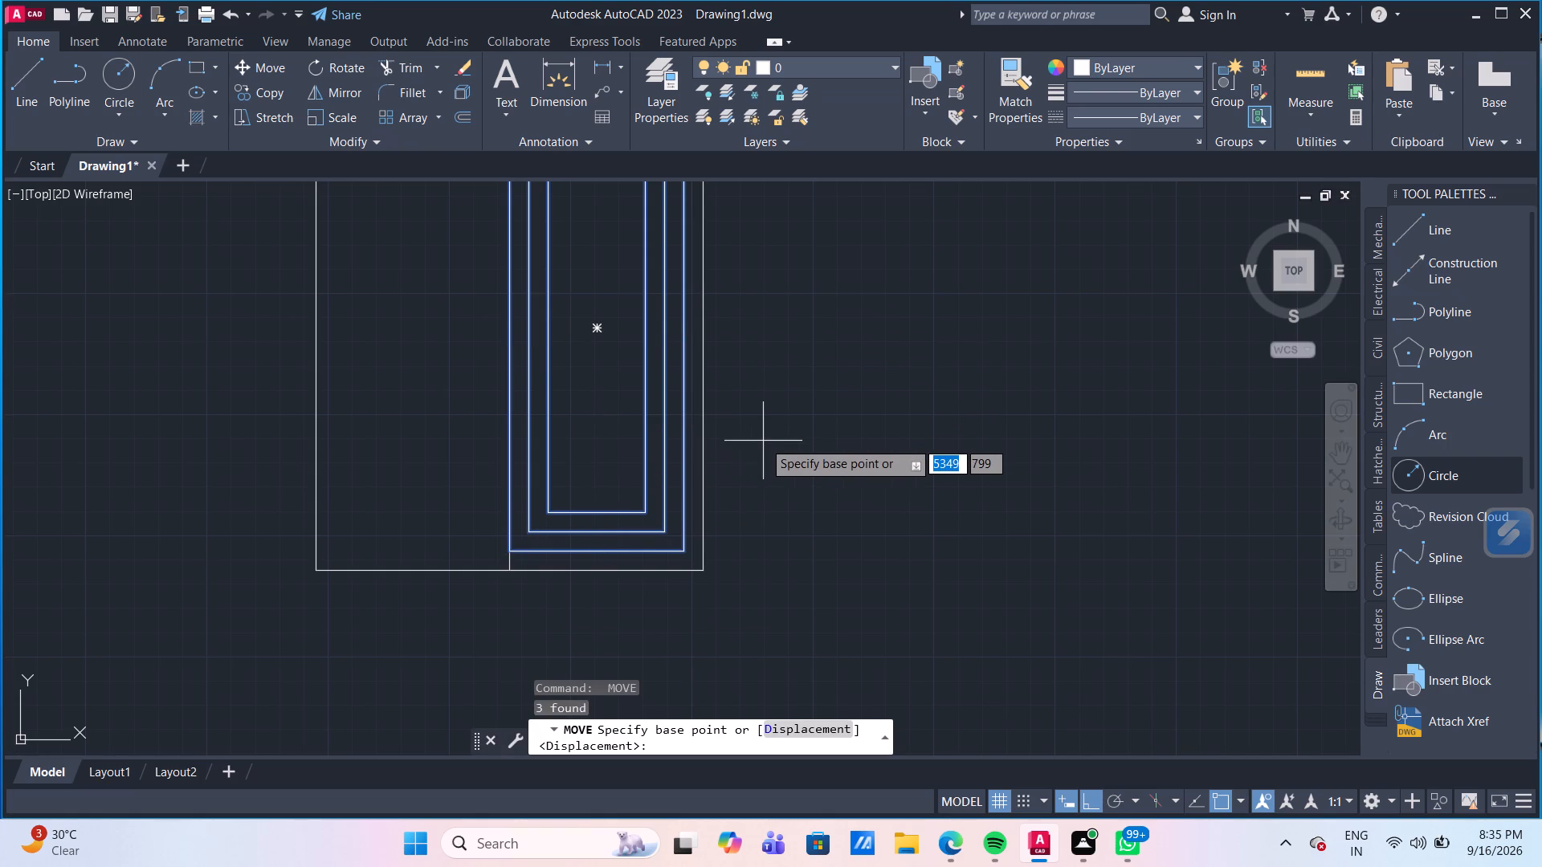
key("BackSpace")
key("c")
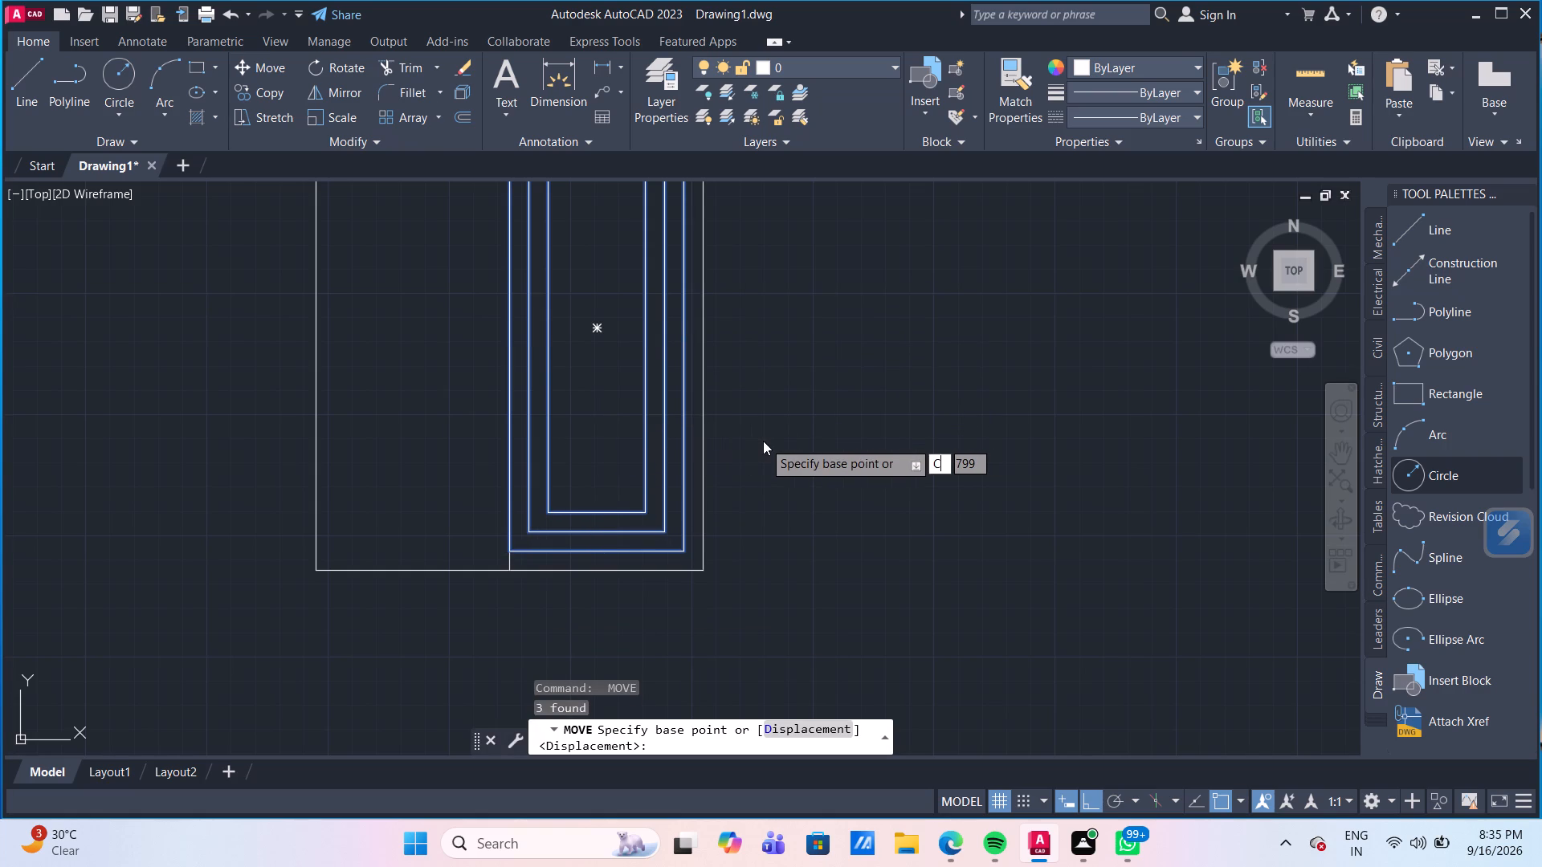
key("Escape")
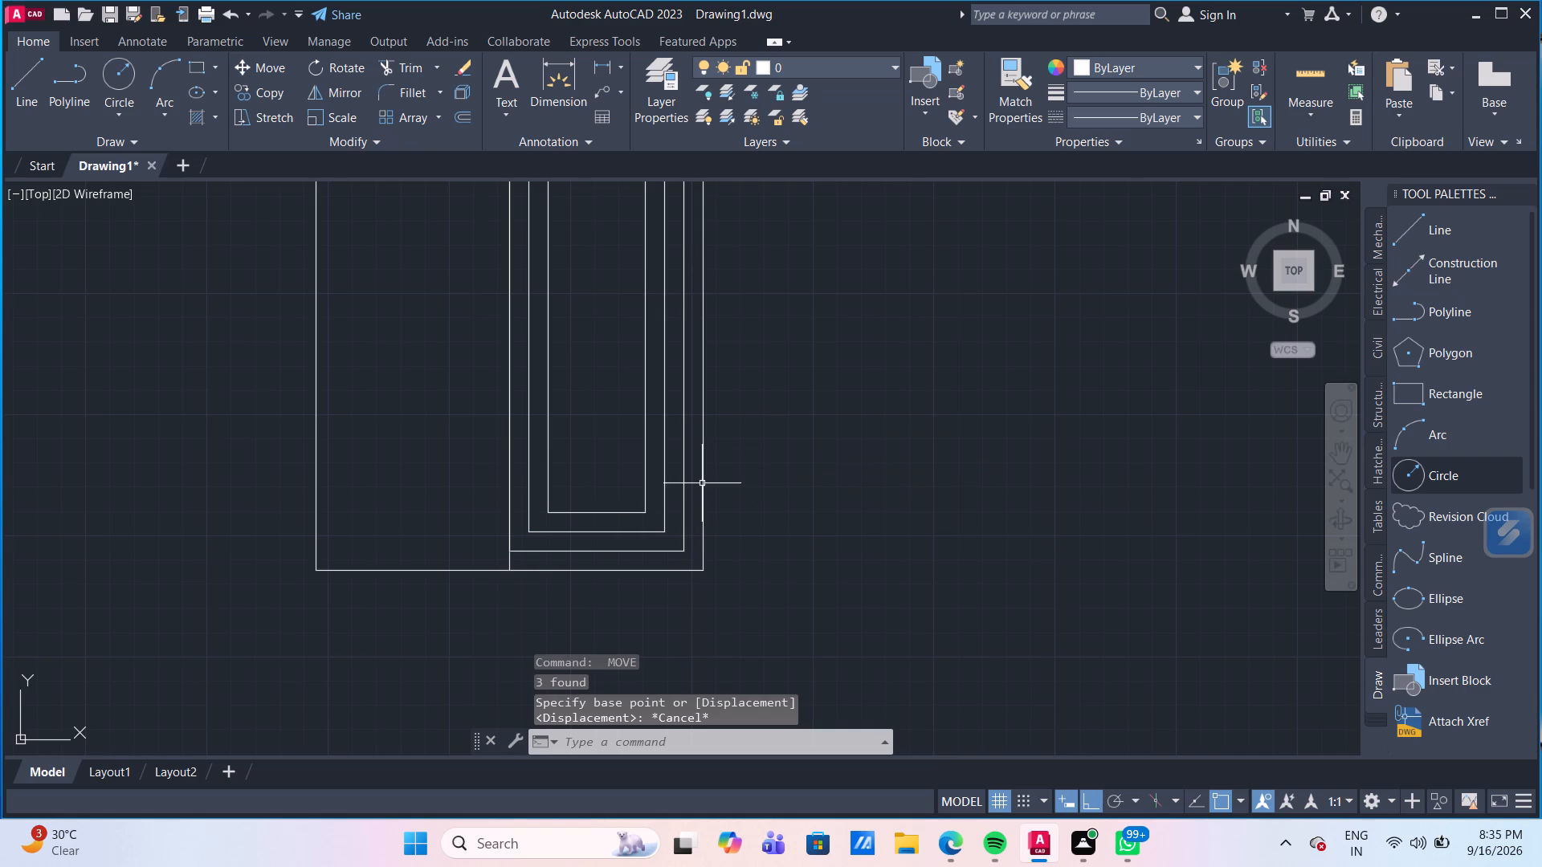
Copy the three nested frames 90 to the left into the window's lower left pane, snapping to the shared frame corner.
left_click(690, 506)
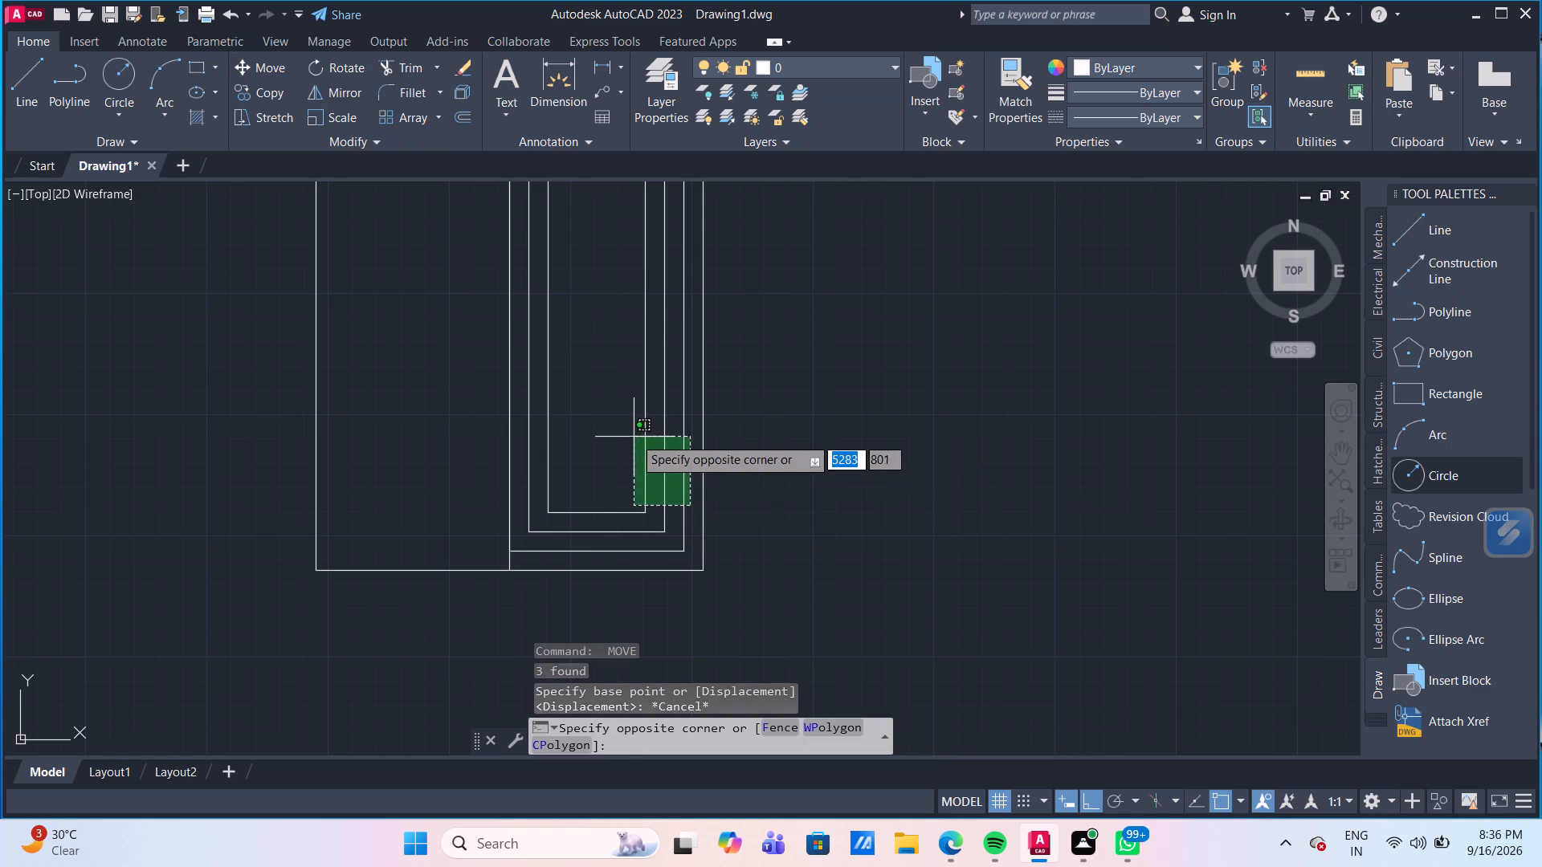
left_click(634, 437)
type("CO")
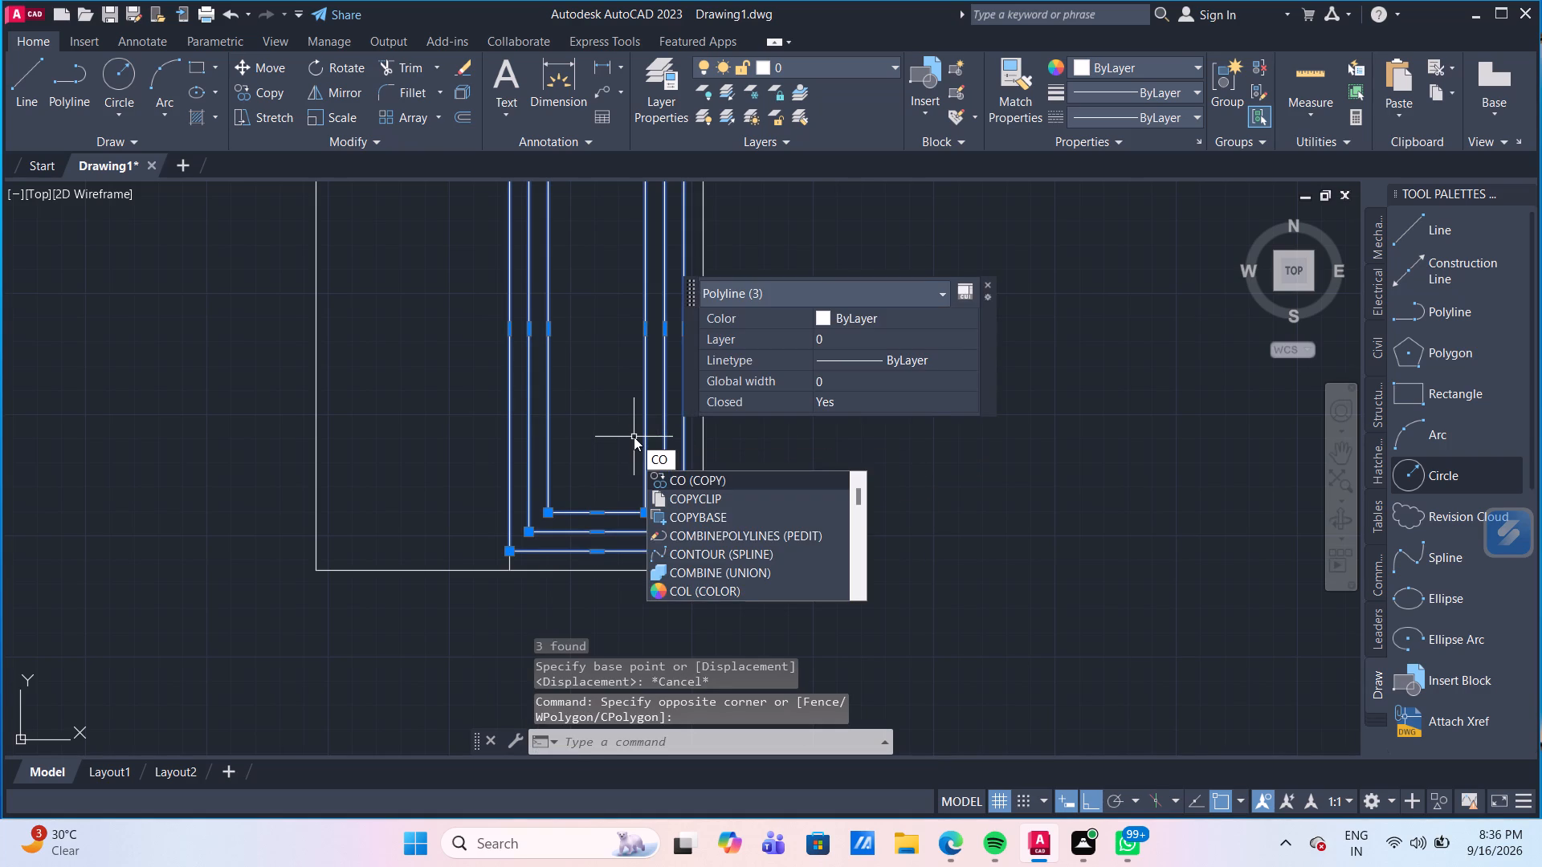
key("Return")
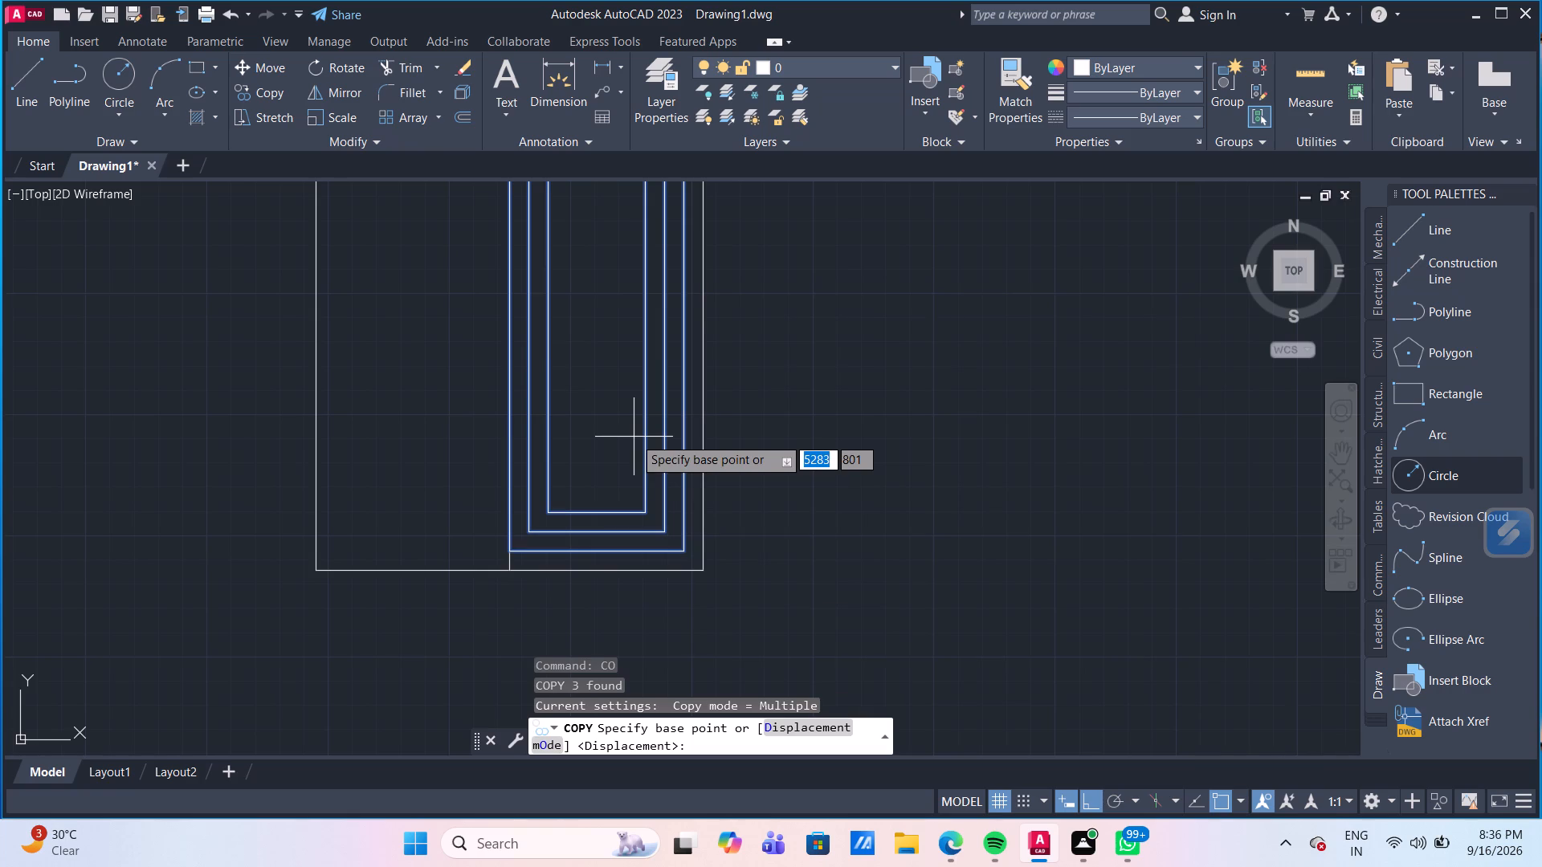
scroll(662, 442, "down", 2)
scroll(649, 373, "up", 1)
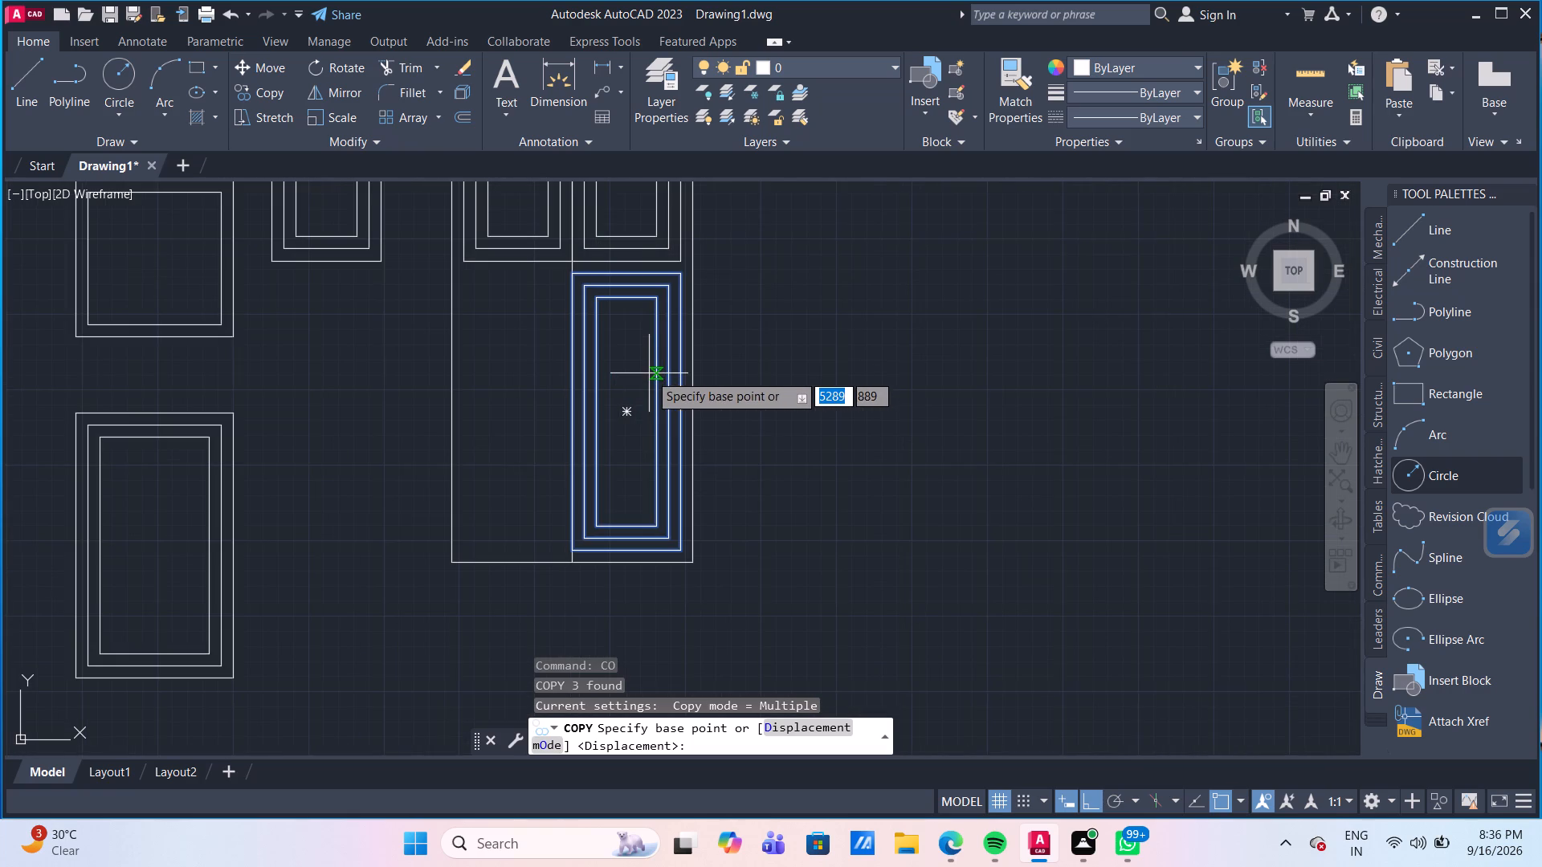
middle_click_drag(663, 381, 712, 466)
scroll(733, 379, "up", 2)
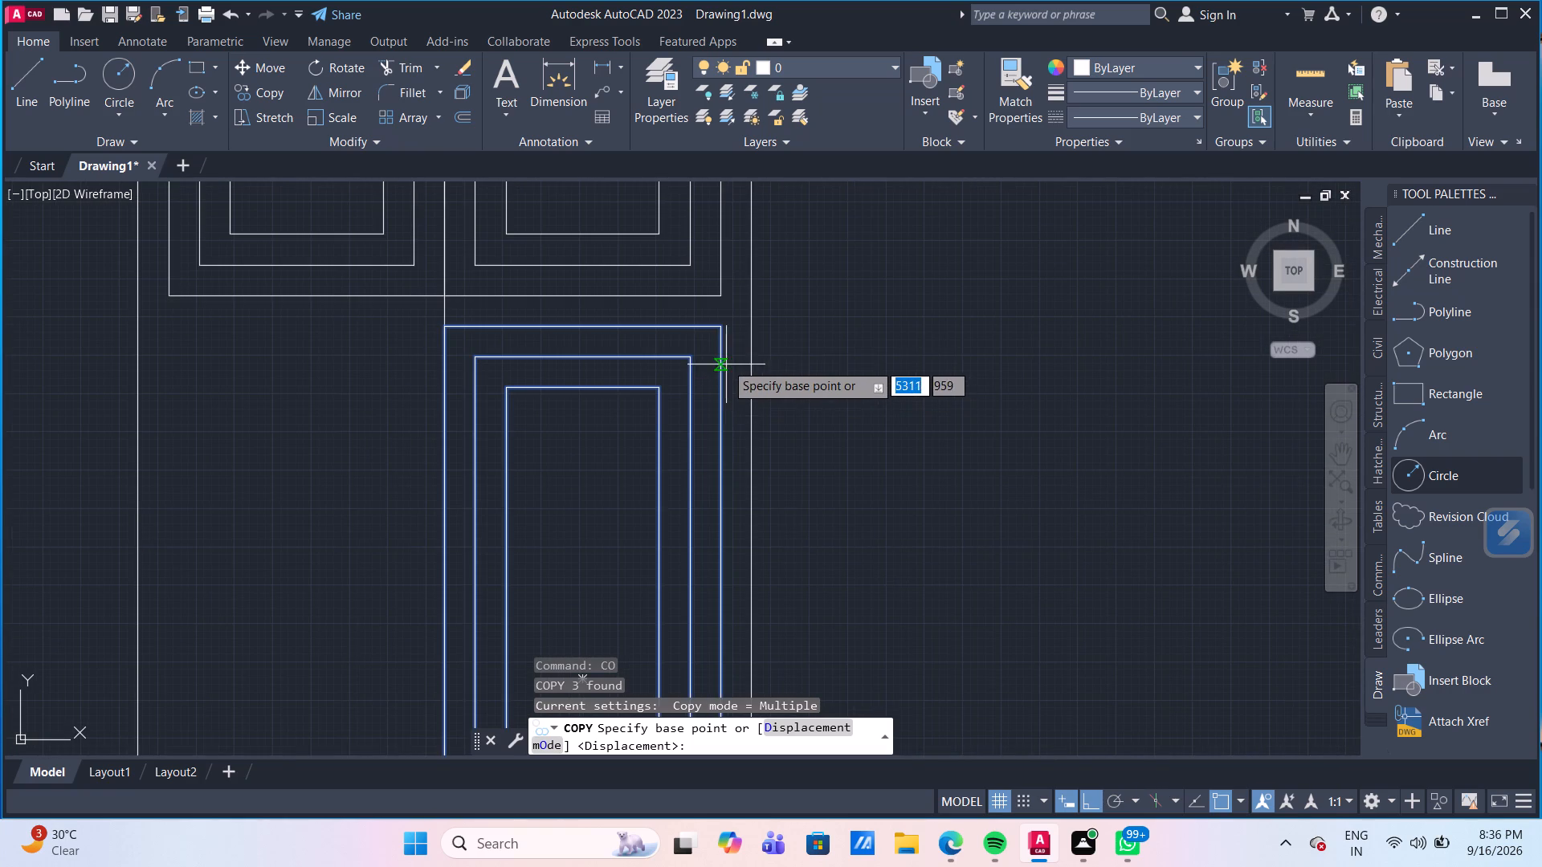
left_click(722, 330)
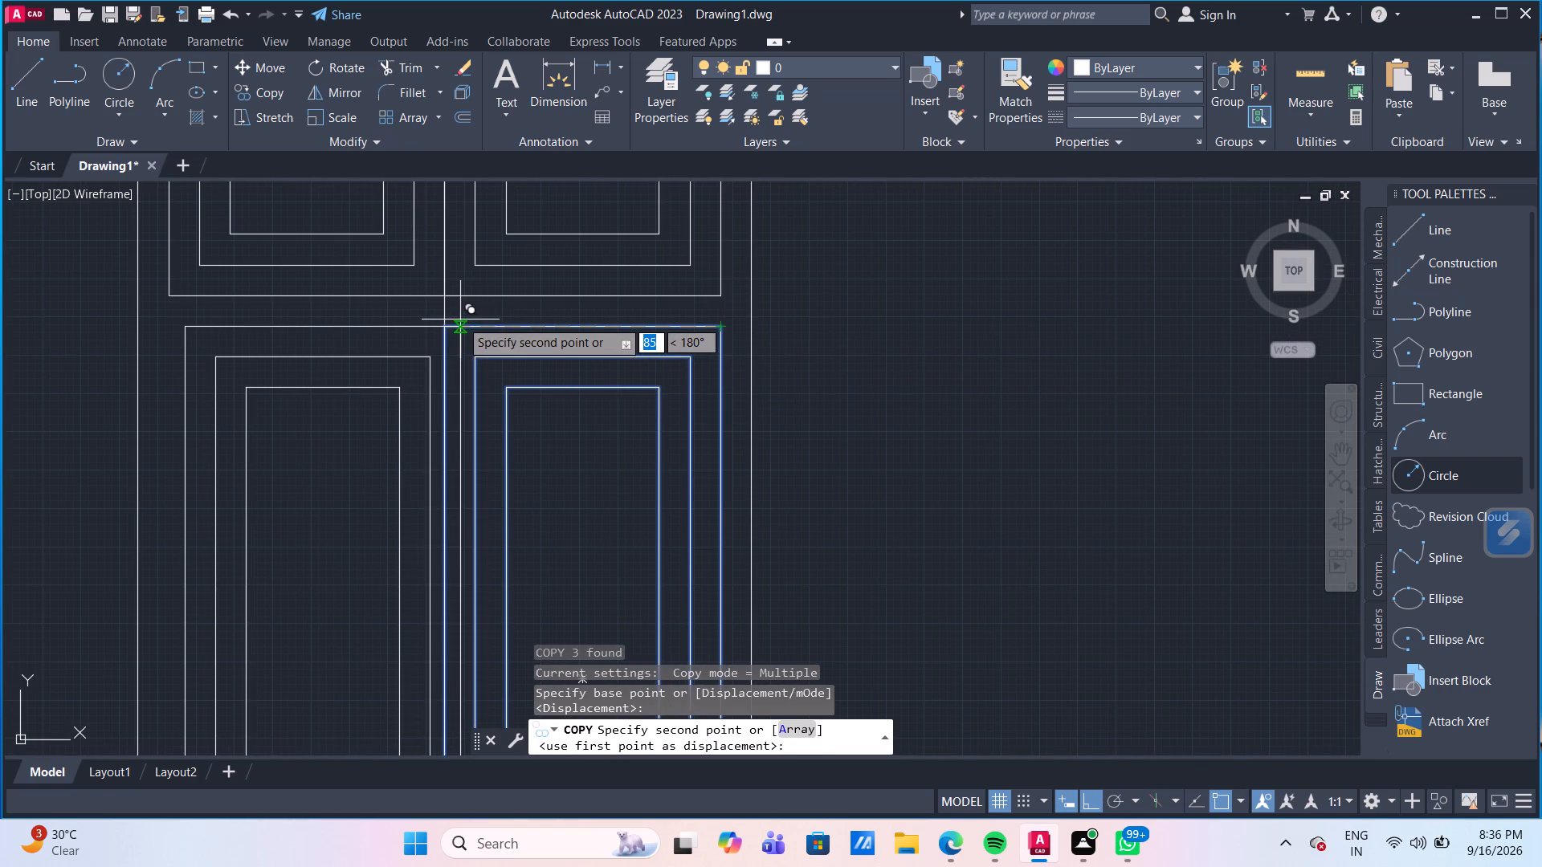
left_click(440, 324)
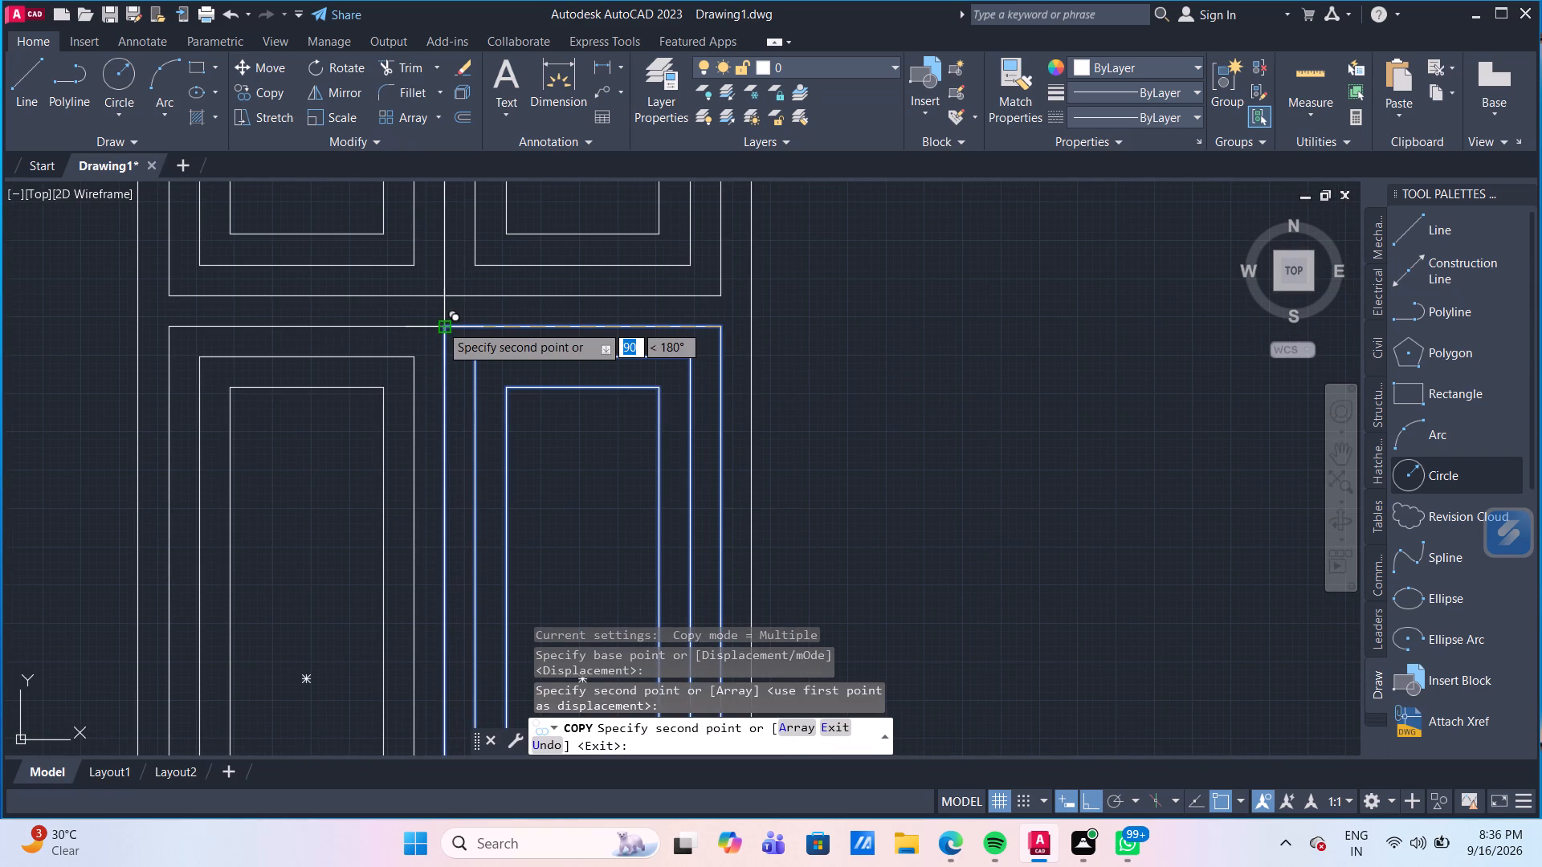
key("Escape")
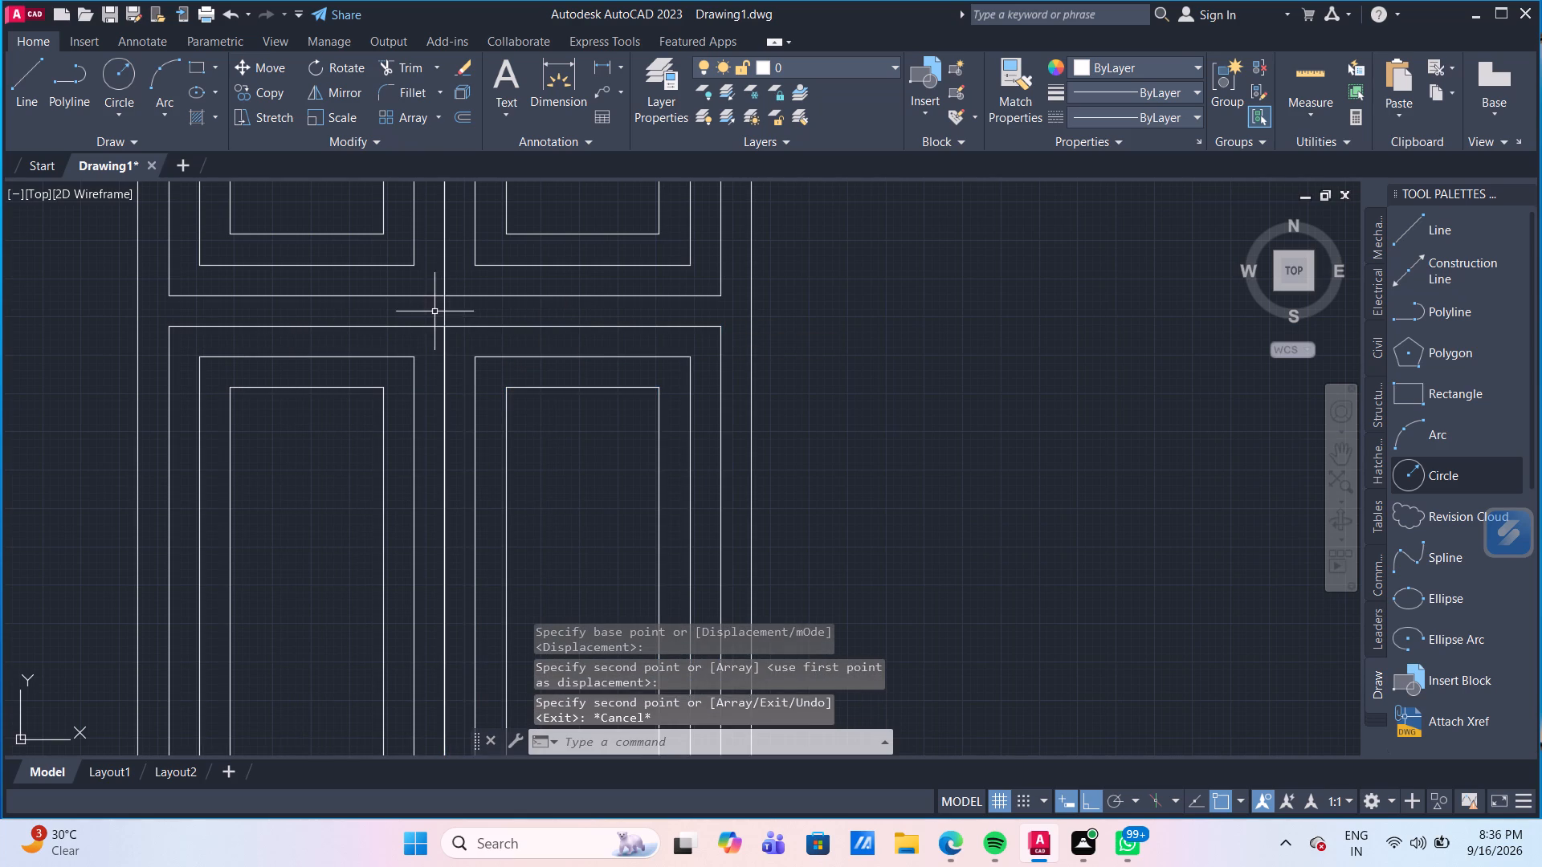
Erase the 250-long vertical divider line between the window's two lower panes.
left_click(445, 309)
scroll(814, 360, "down", 2)
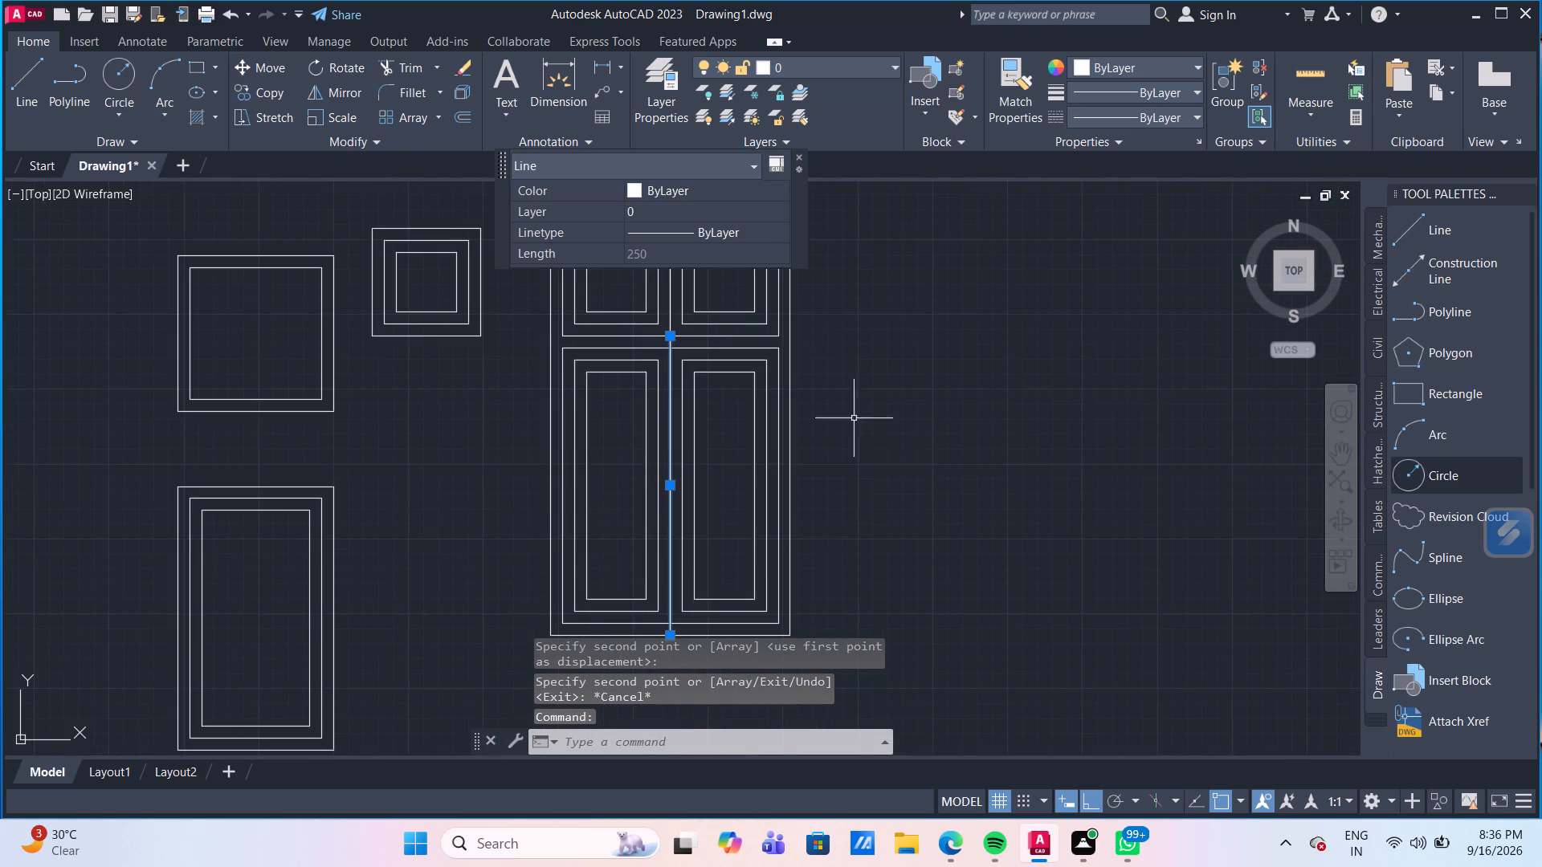
middle_click_drag(890, 452, 637, 405)
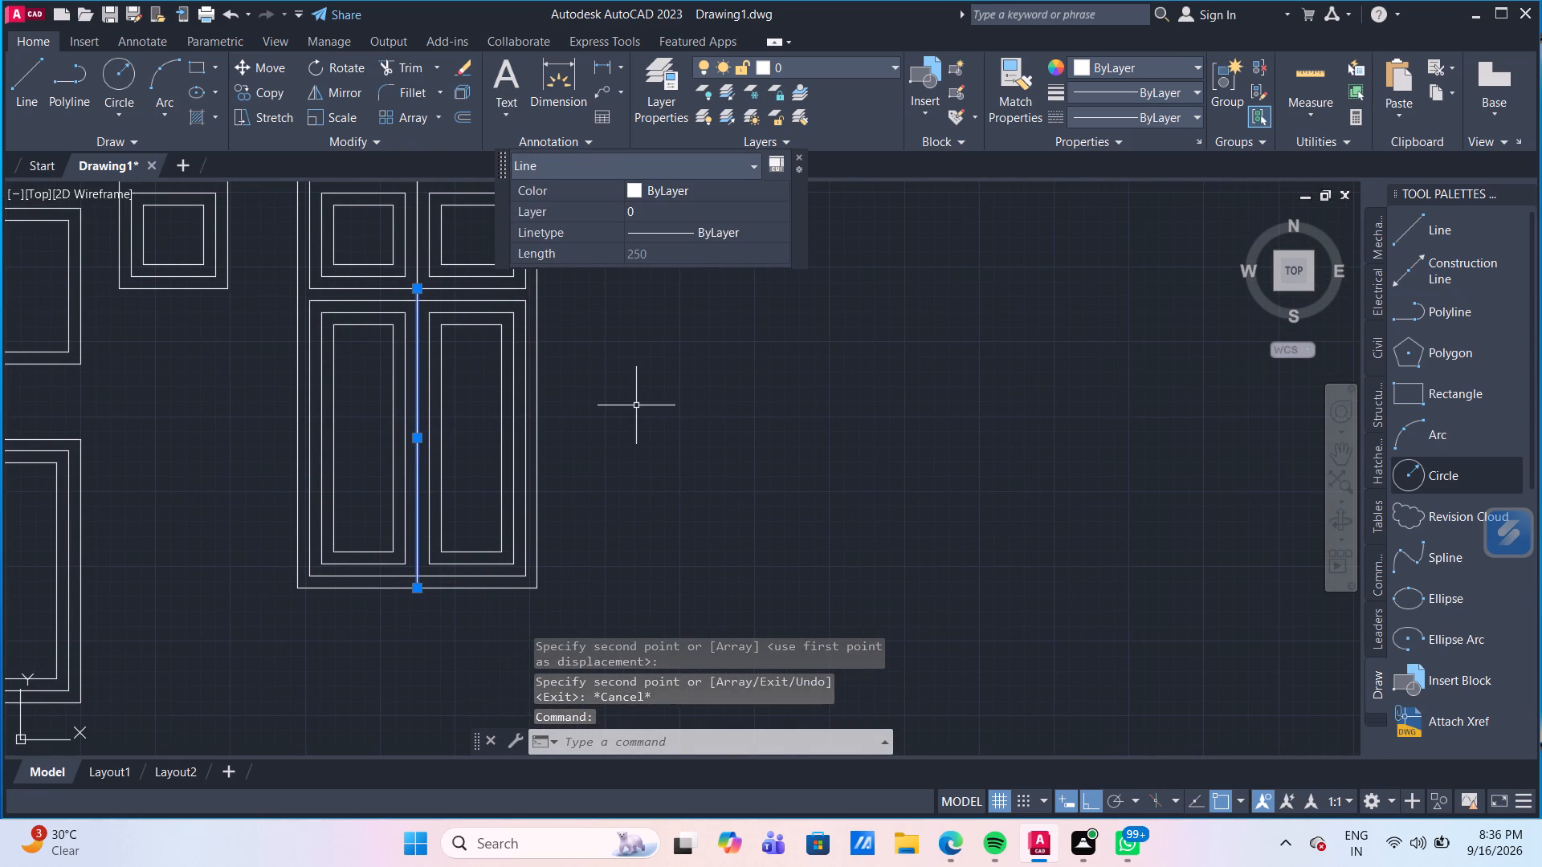
key("Delete")
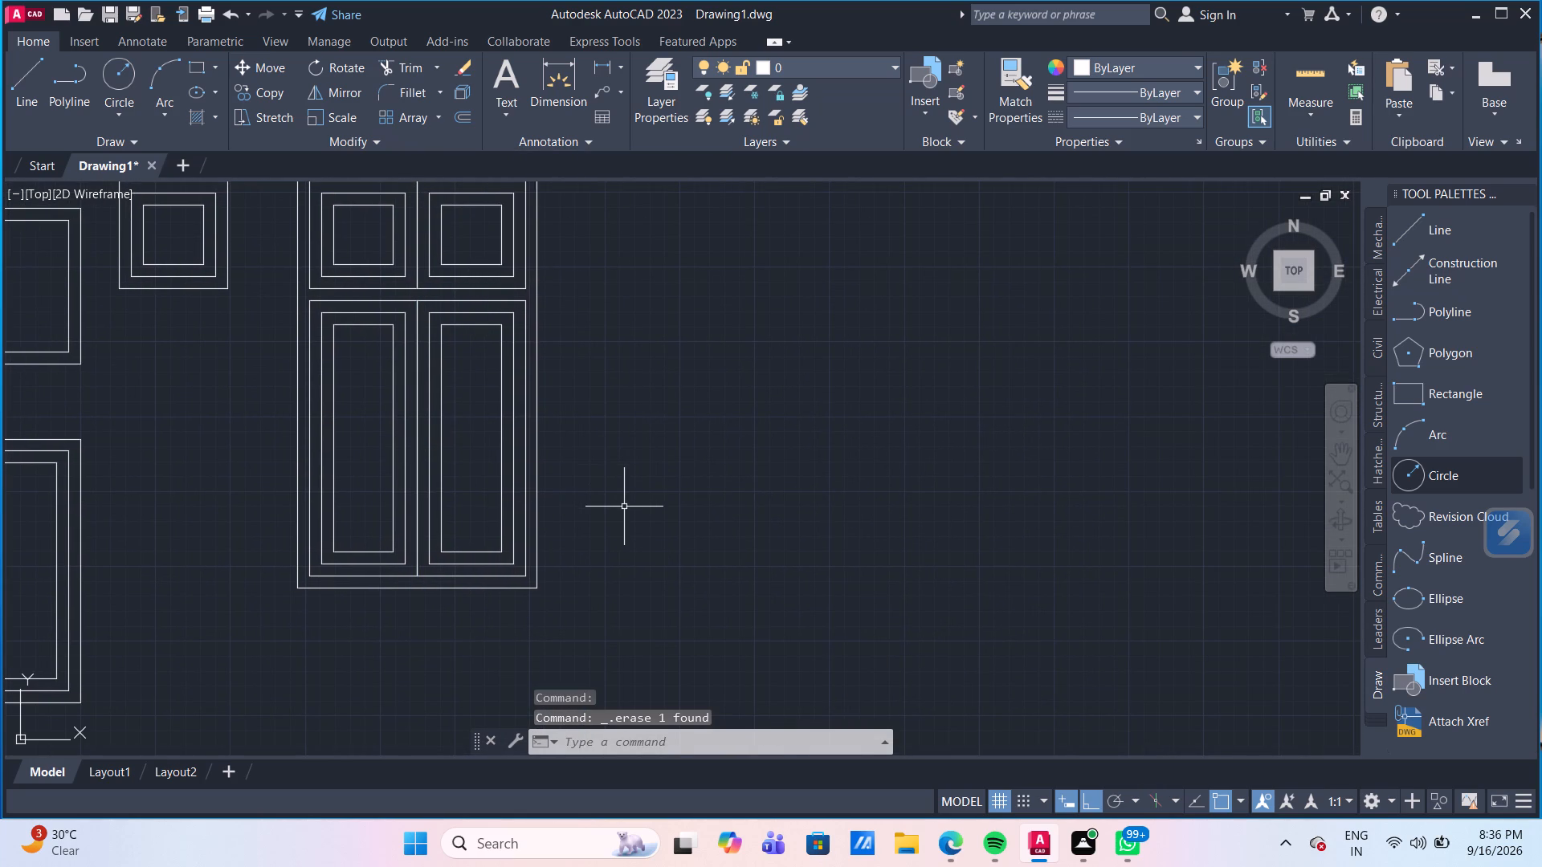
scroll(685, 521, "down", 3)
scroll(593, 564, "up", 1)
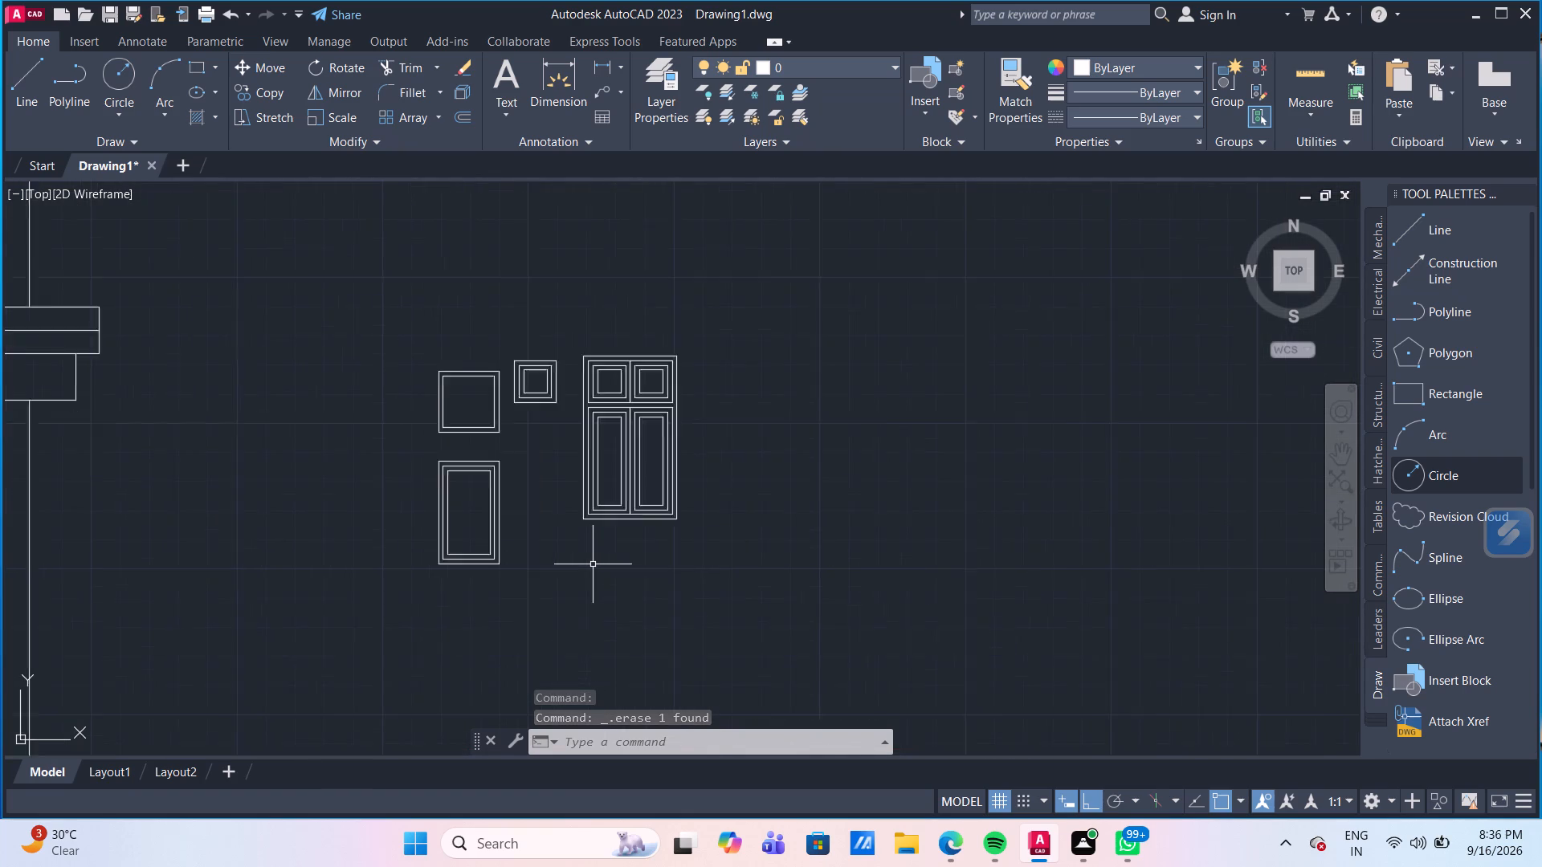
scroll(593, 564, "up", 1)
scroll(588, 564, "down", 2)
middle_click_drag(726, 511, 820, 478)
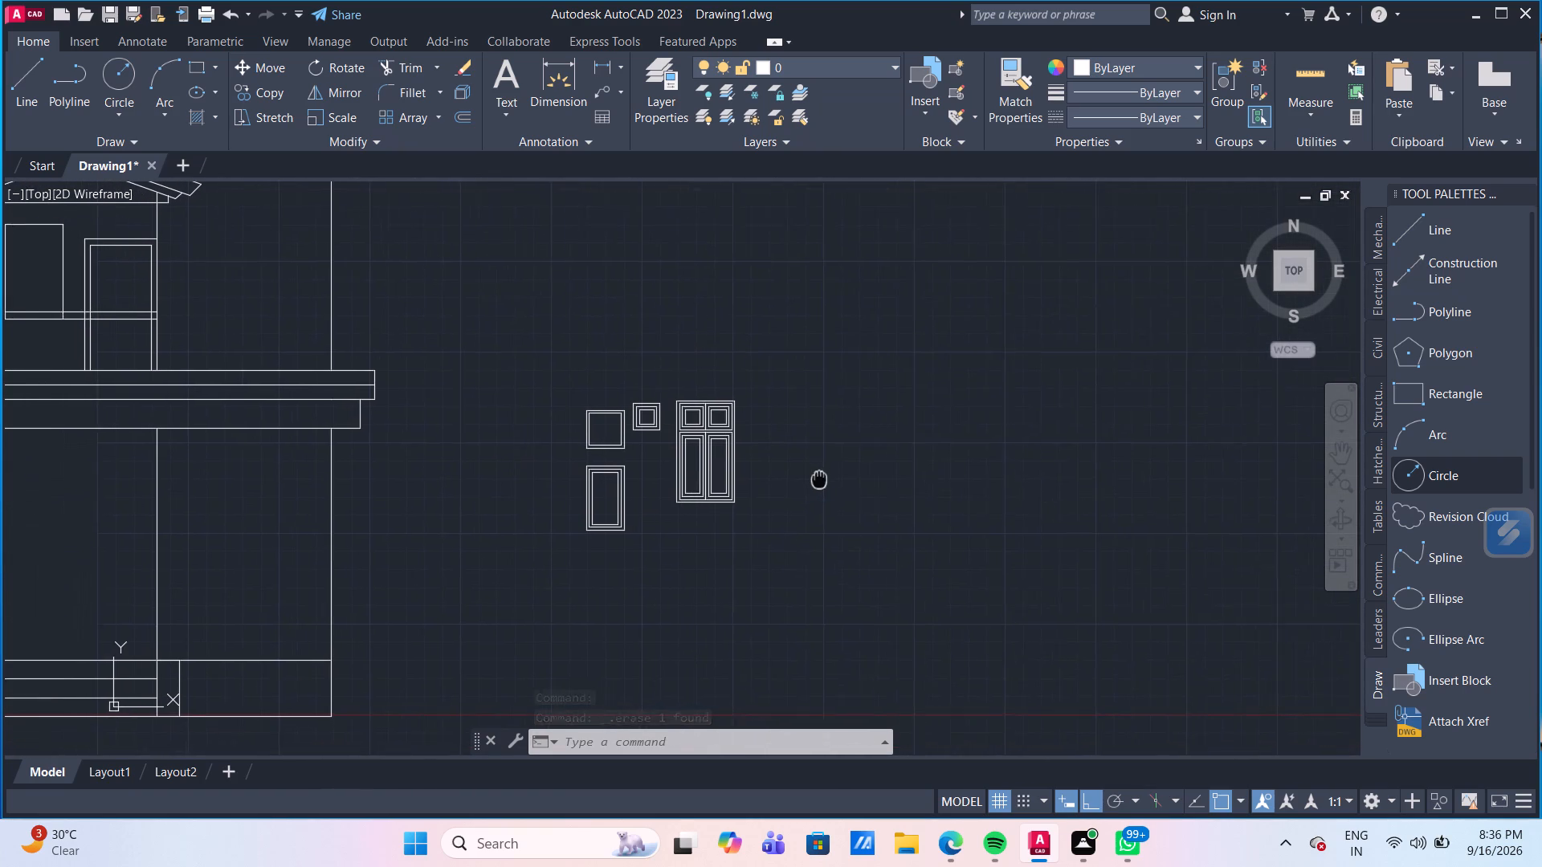
Group all the lines and frames of the completed detached four-pane window into a single group.
middle_click_drag(820, 478, 851, 478)
scroll(736, 461, "up", 2)
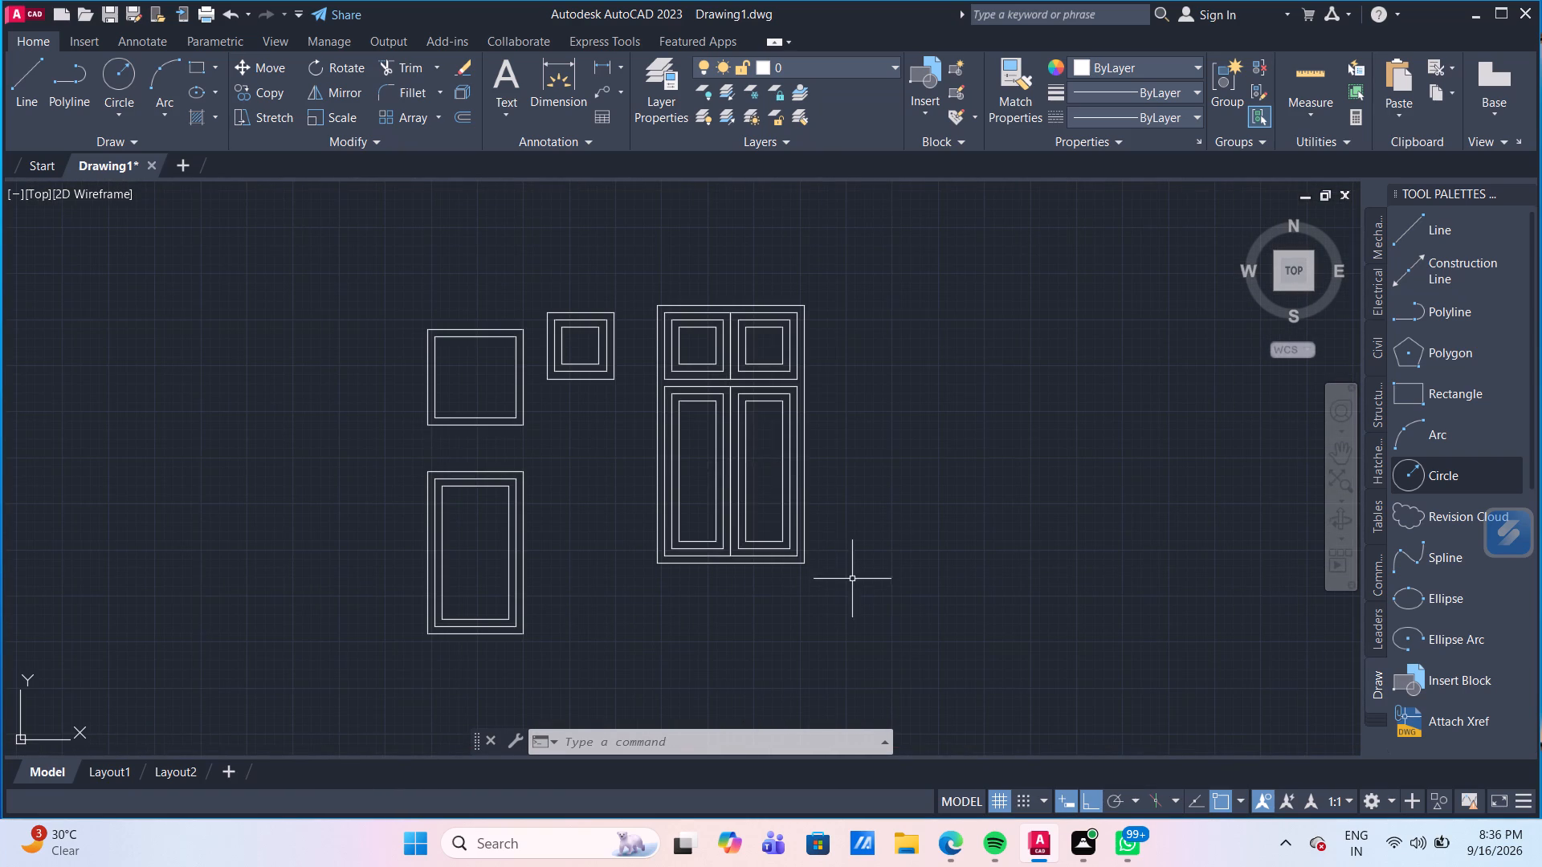
left_click_drag(842, 590, 828, 565)
left_click(649, 263)
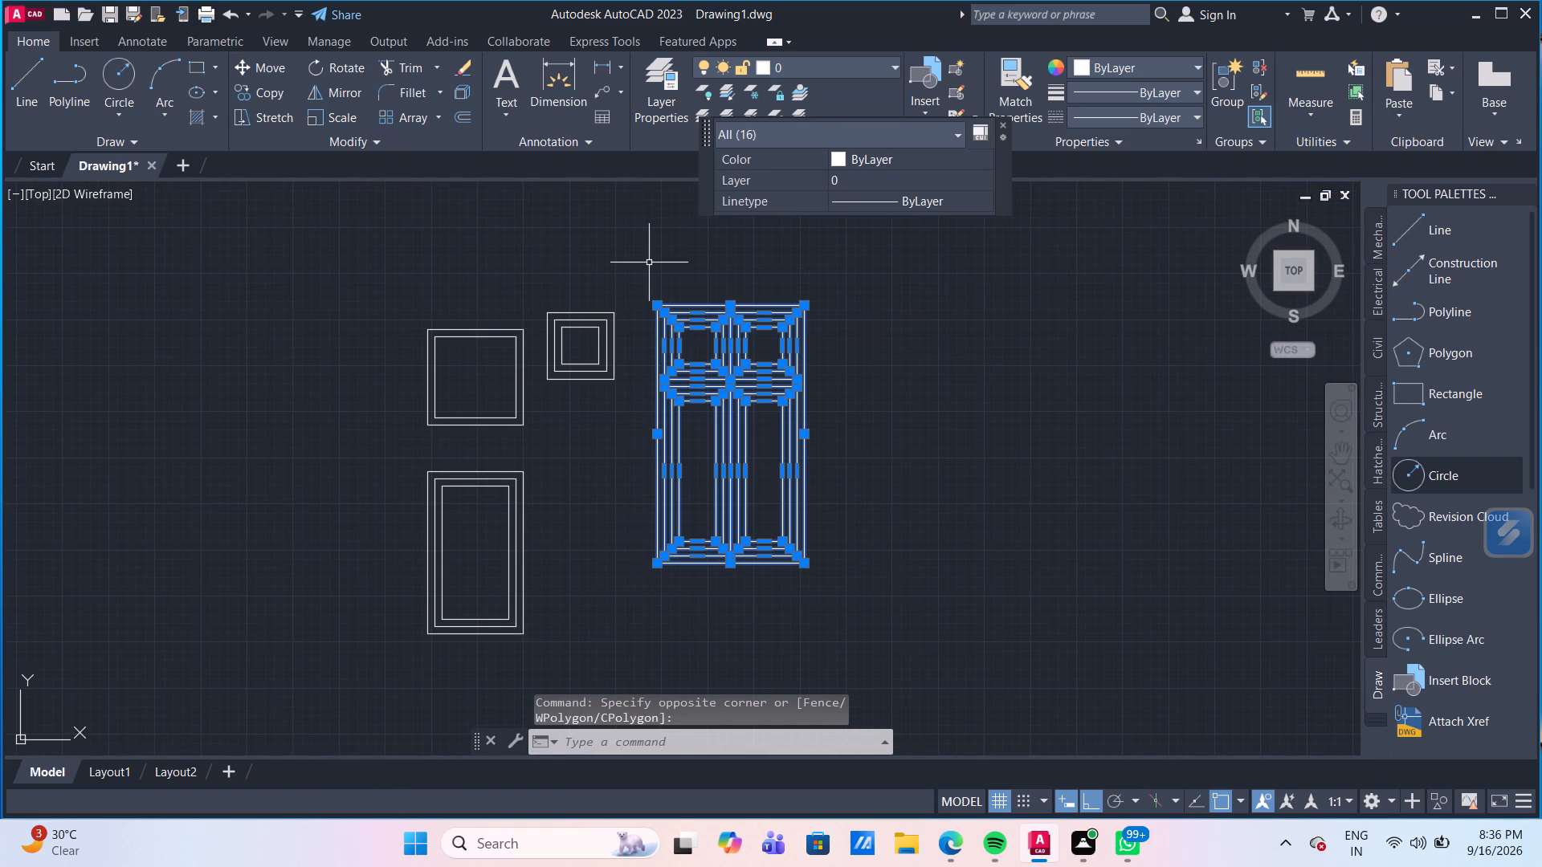
key("g")
key("Return")
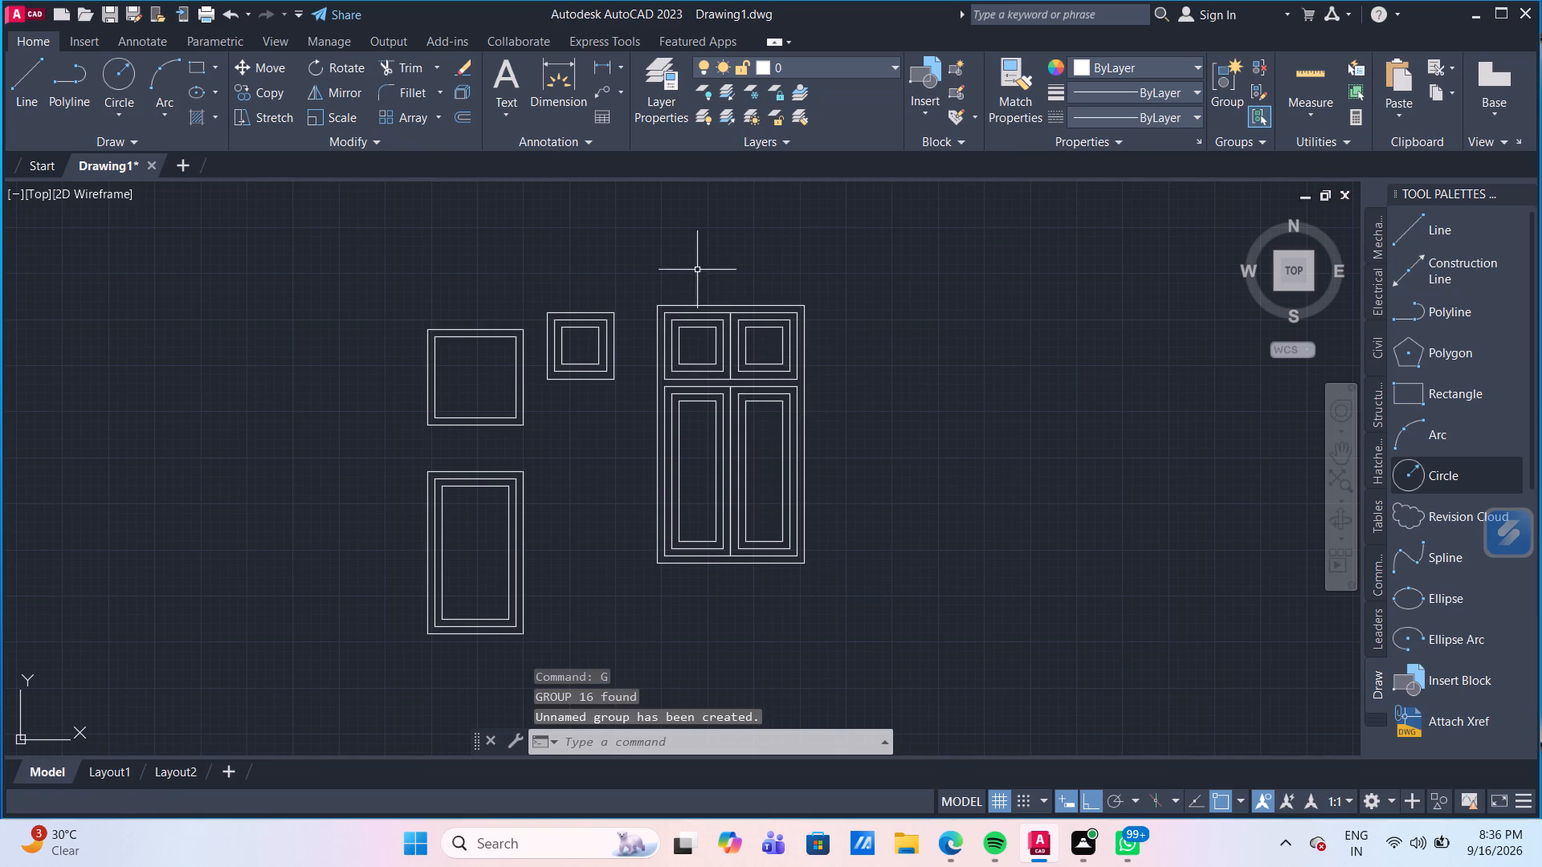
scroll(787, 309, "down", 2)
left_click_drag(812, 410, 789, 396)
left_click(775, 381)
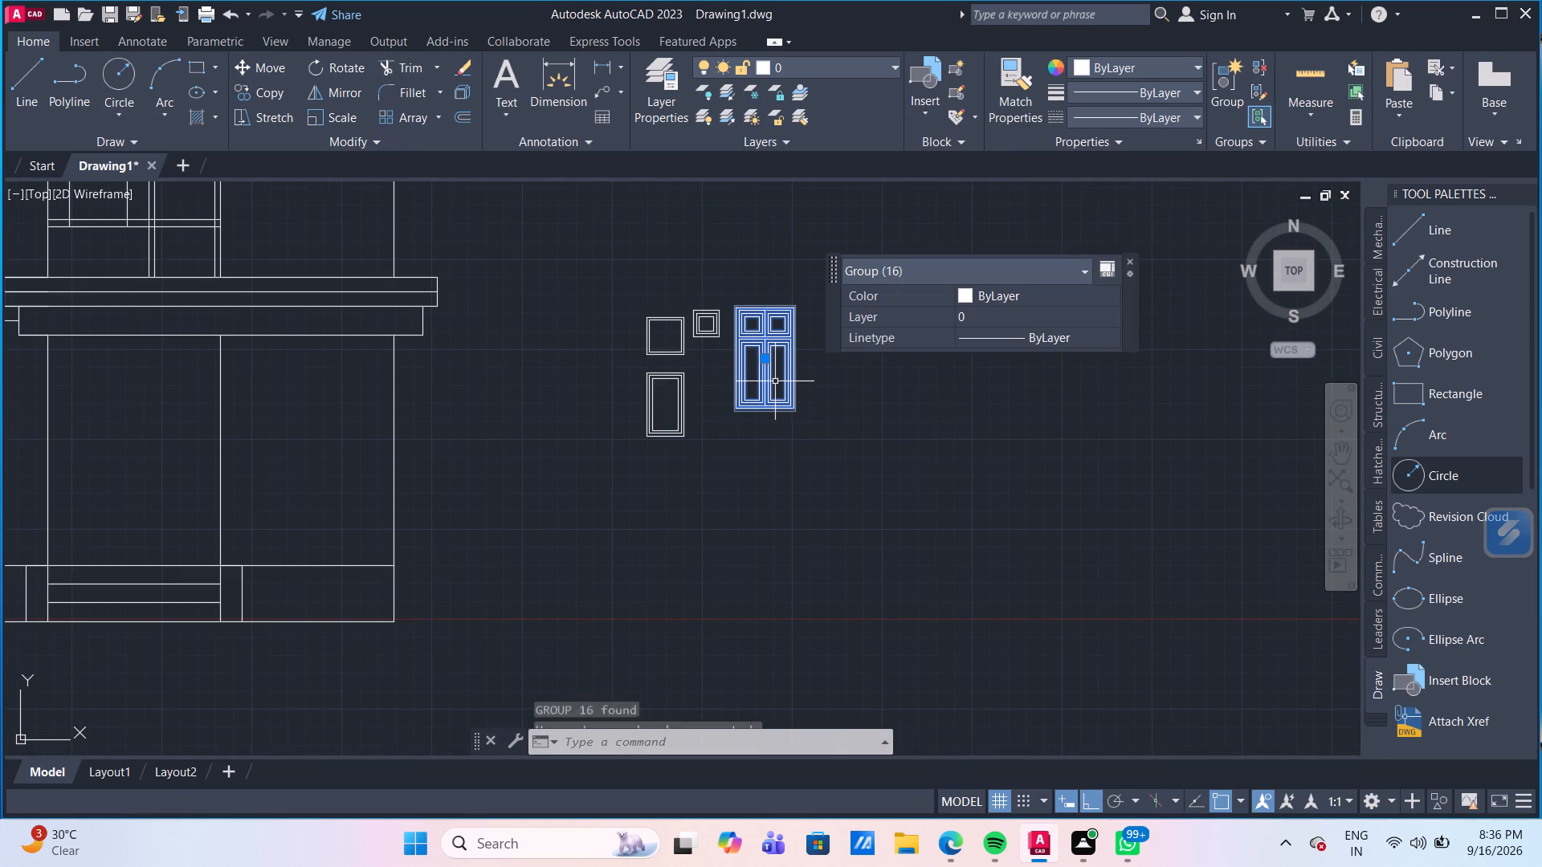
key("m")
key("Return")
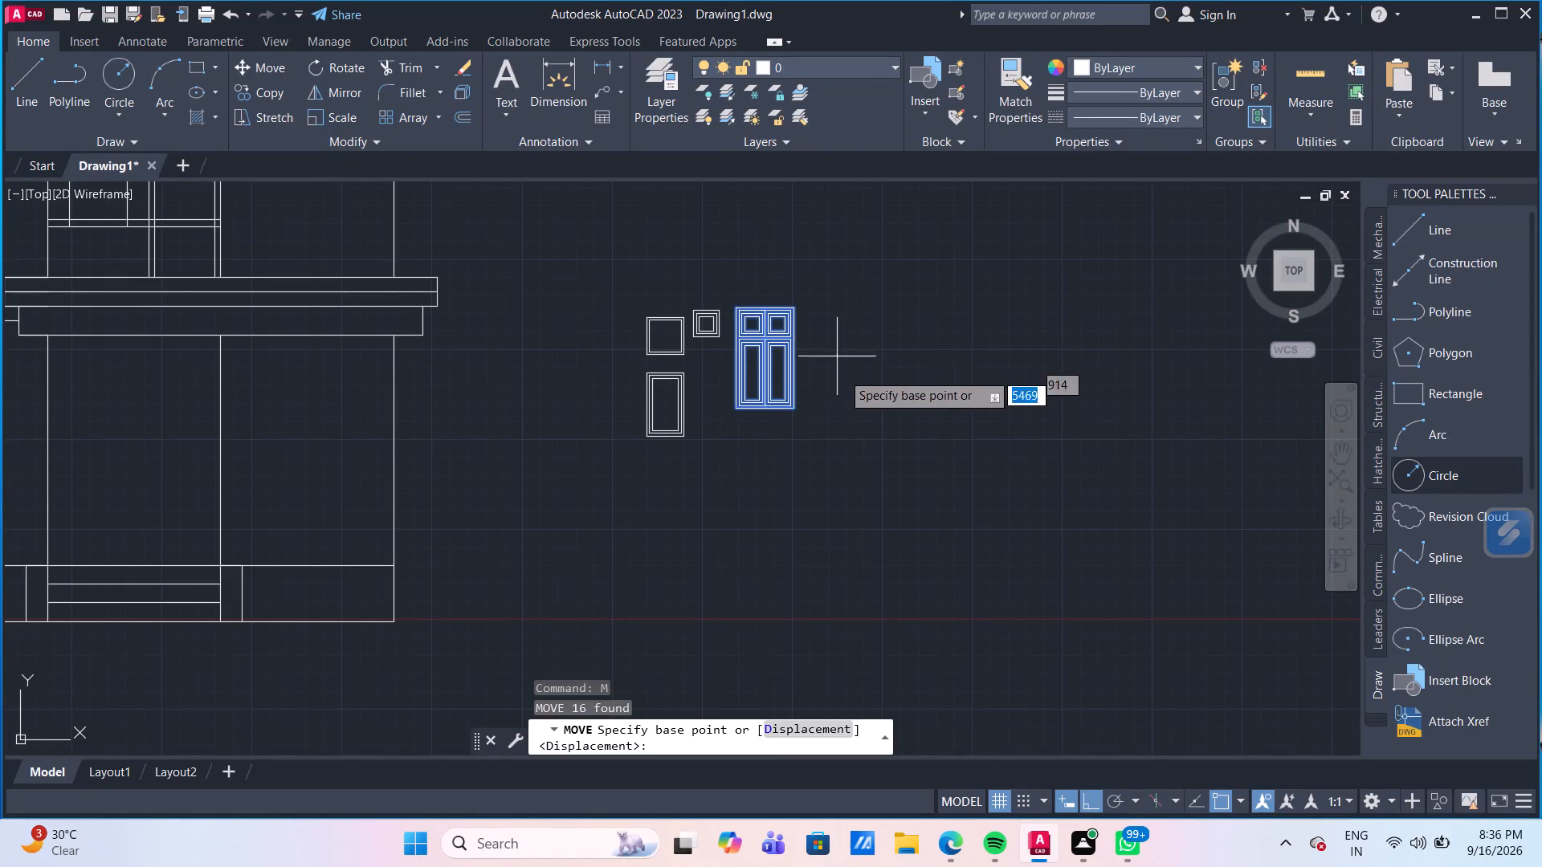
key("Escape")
Copy the grouped four-pane window horizontally to empty space on its right as a spare.
left_click_drag(834, 446, 826, 439)
left_click(752, 266)
key("c")
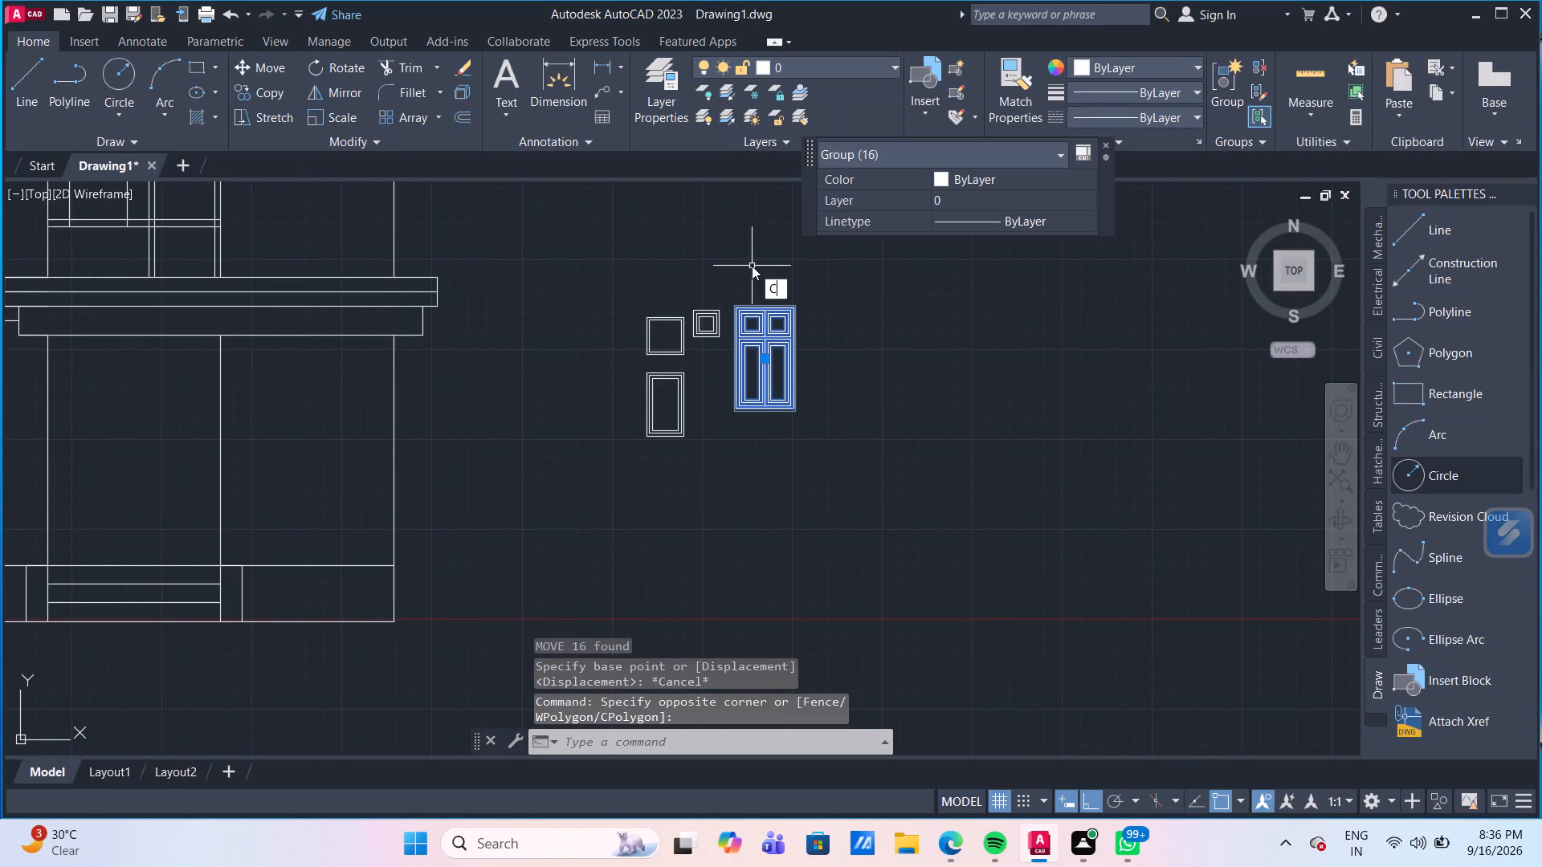
key("o")
key("Return")
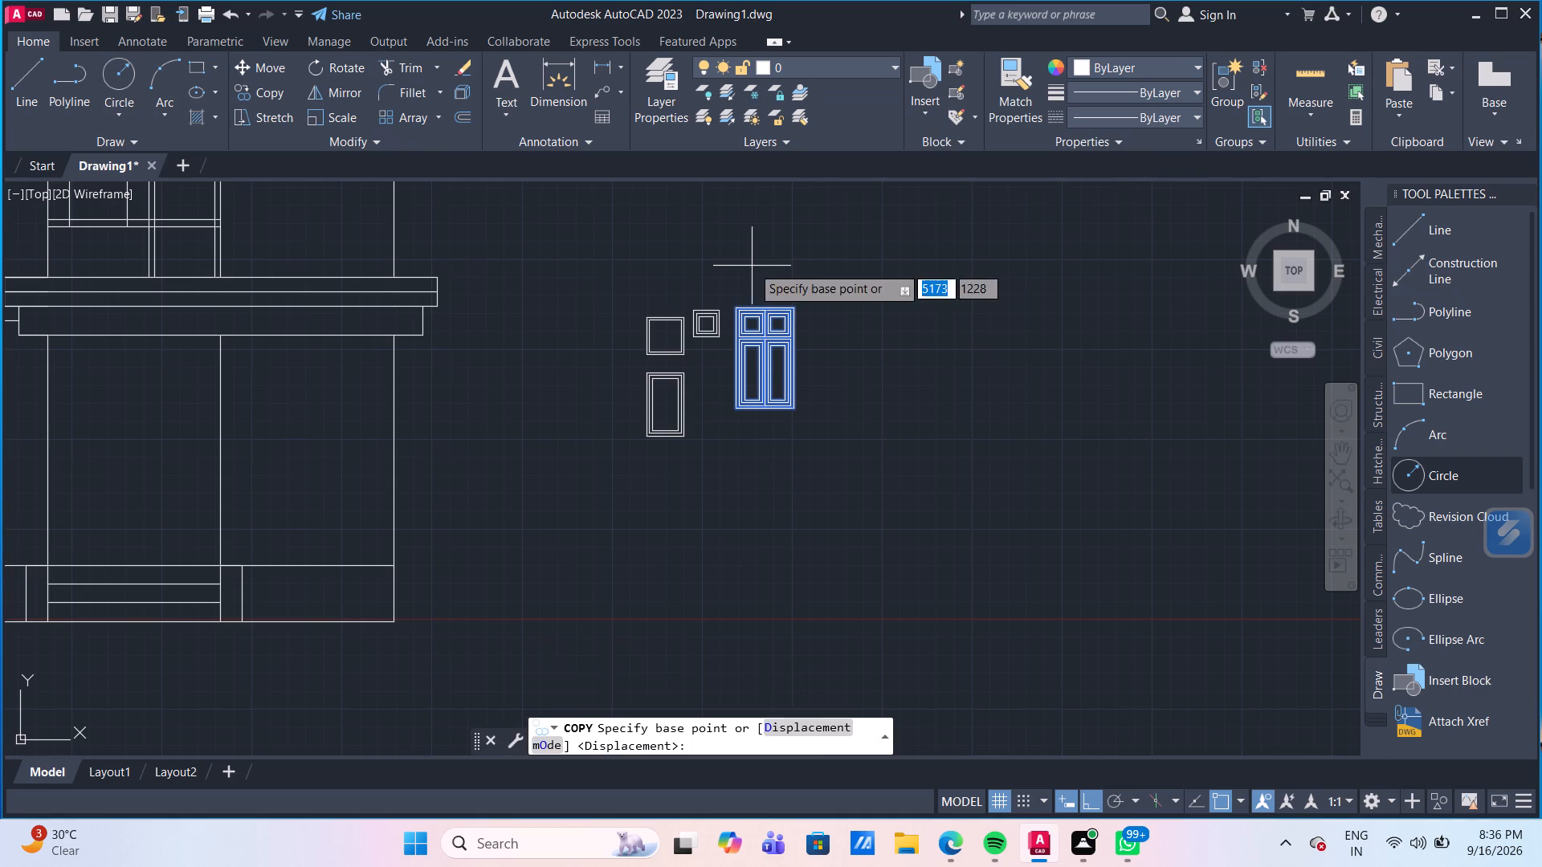
left_click_drag(773, 320, 814, 317)
left_click(941, 291)
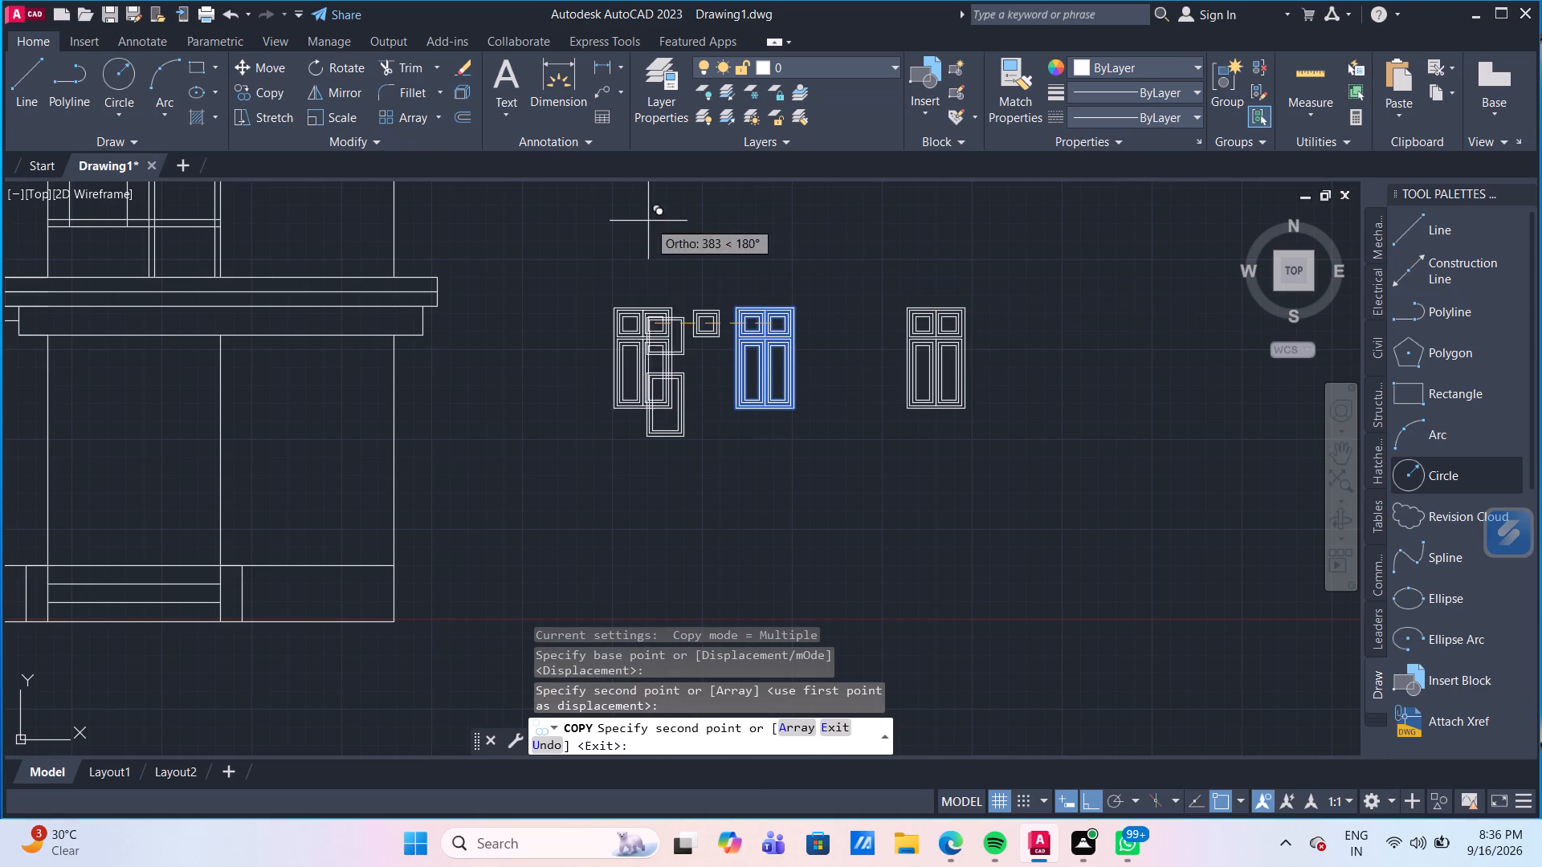
key("Escape")
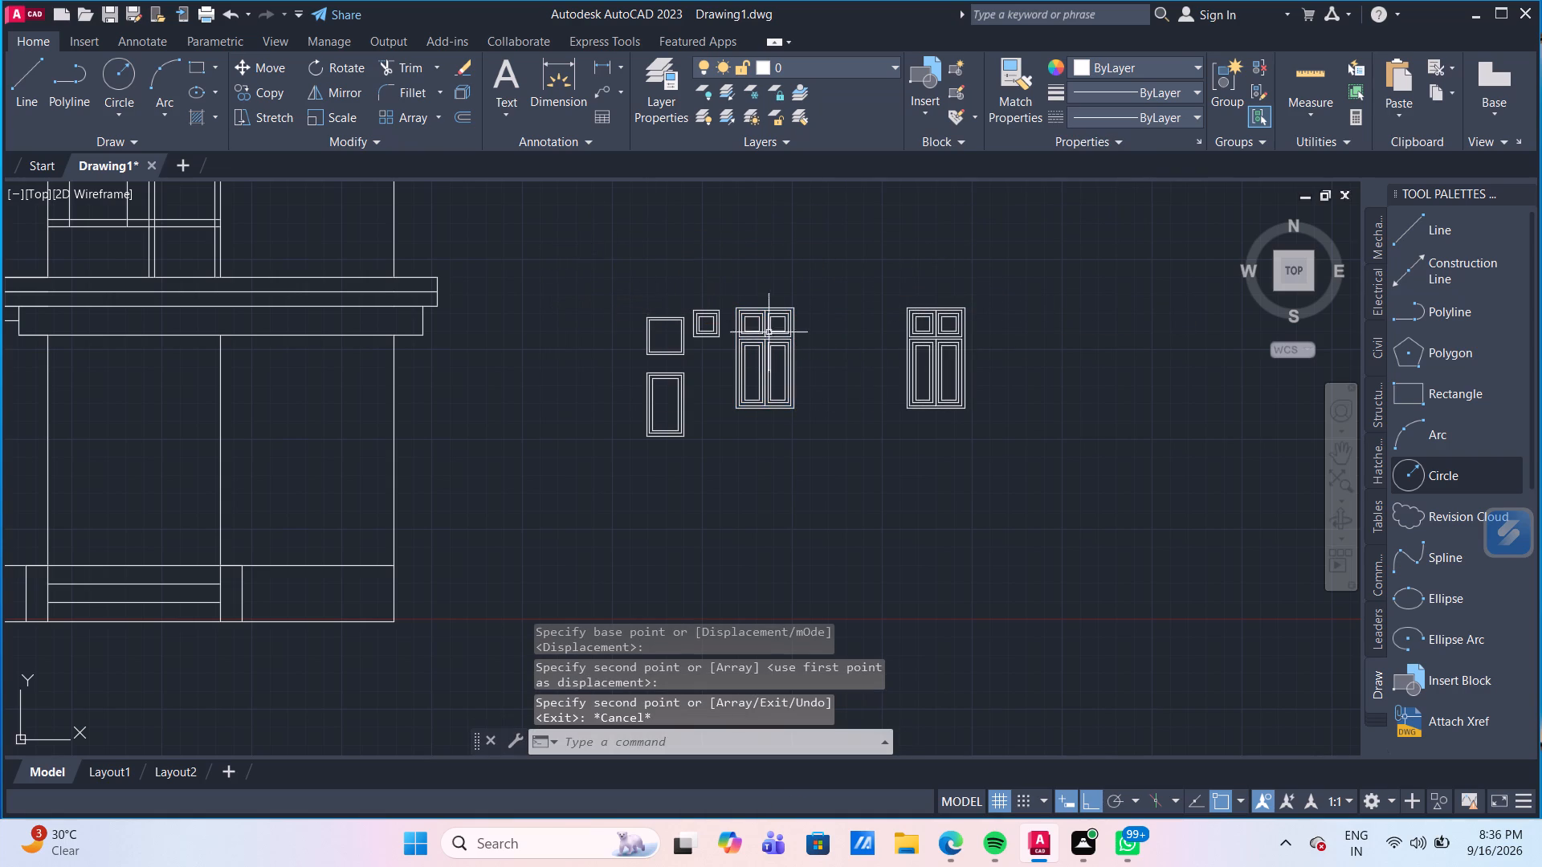
Copy the original grouped window by its top-right corner onto the top-right corner of the plain window outline in the gabled bay.
left_click_drag(803, 413, 796, 398)
left_click(766, 322)
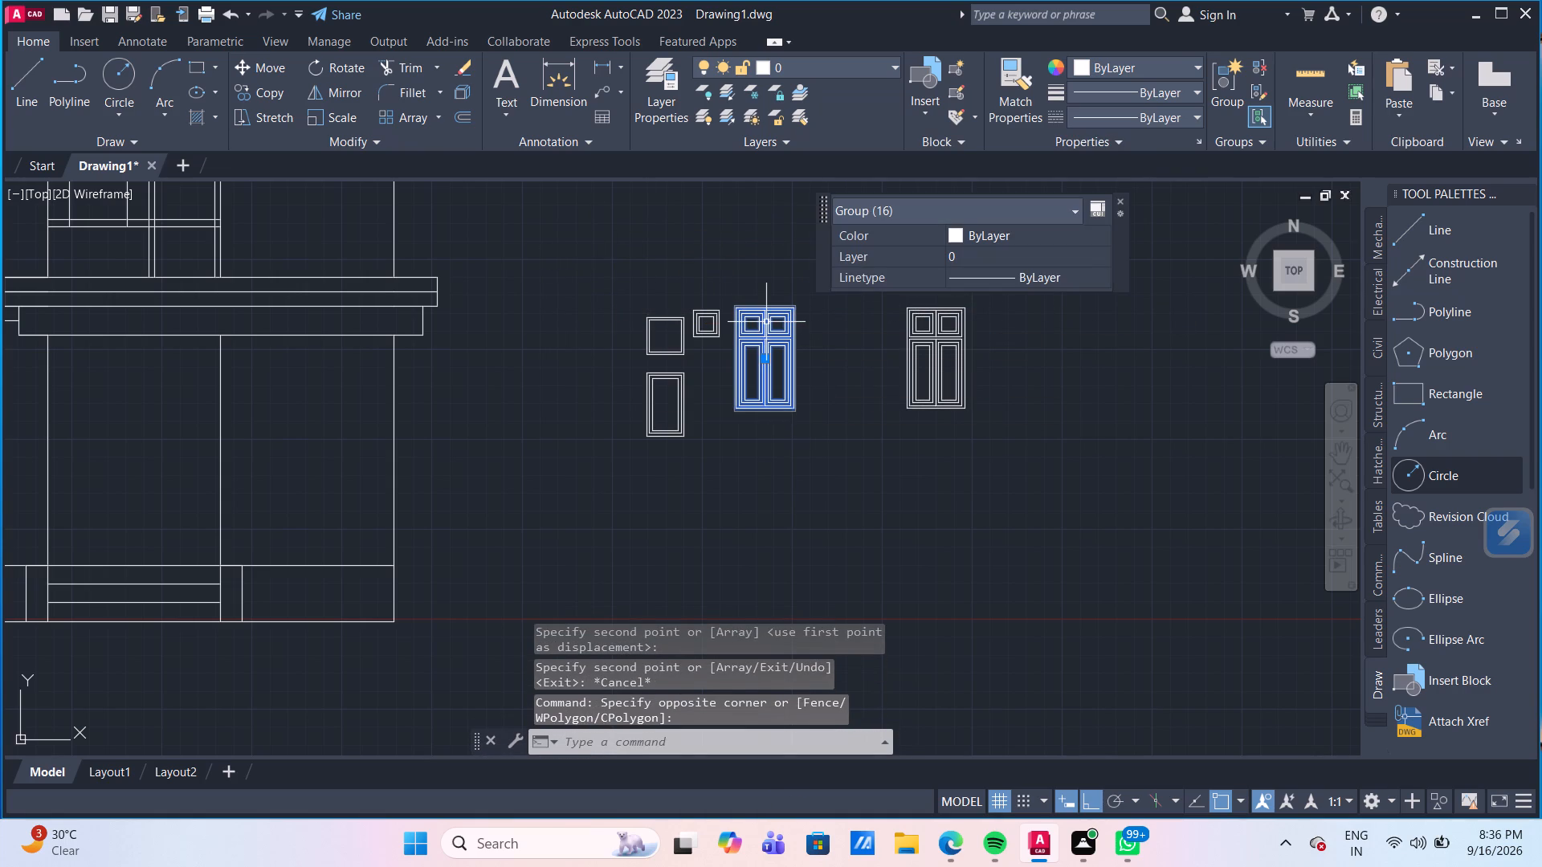
key("c")
key("o")
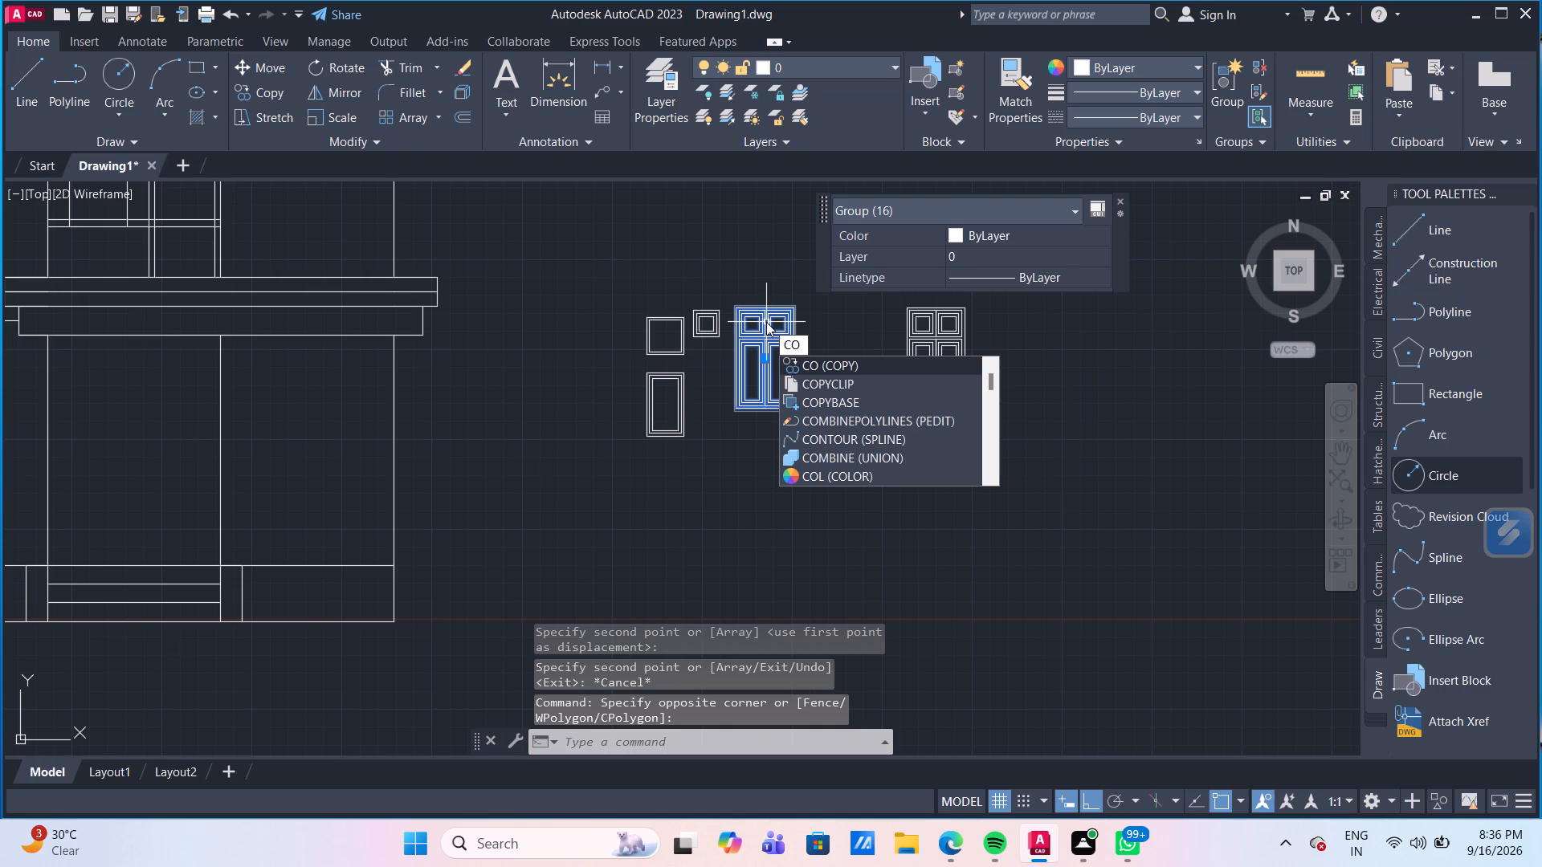
key("Return")
scroll(816, 301, "up", 2)
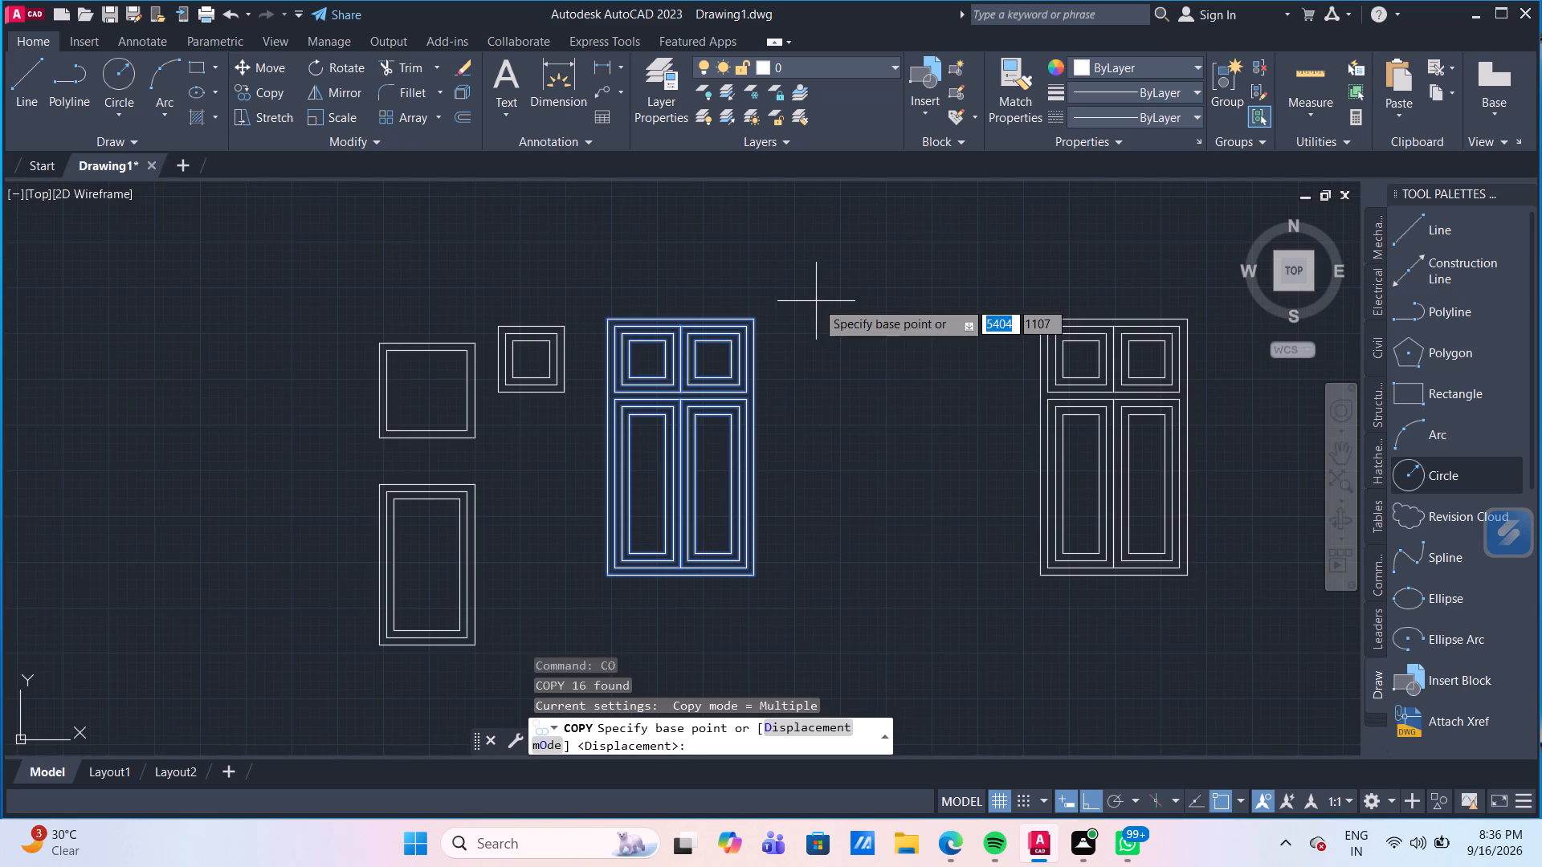
left_click(759, 320)
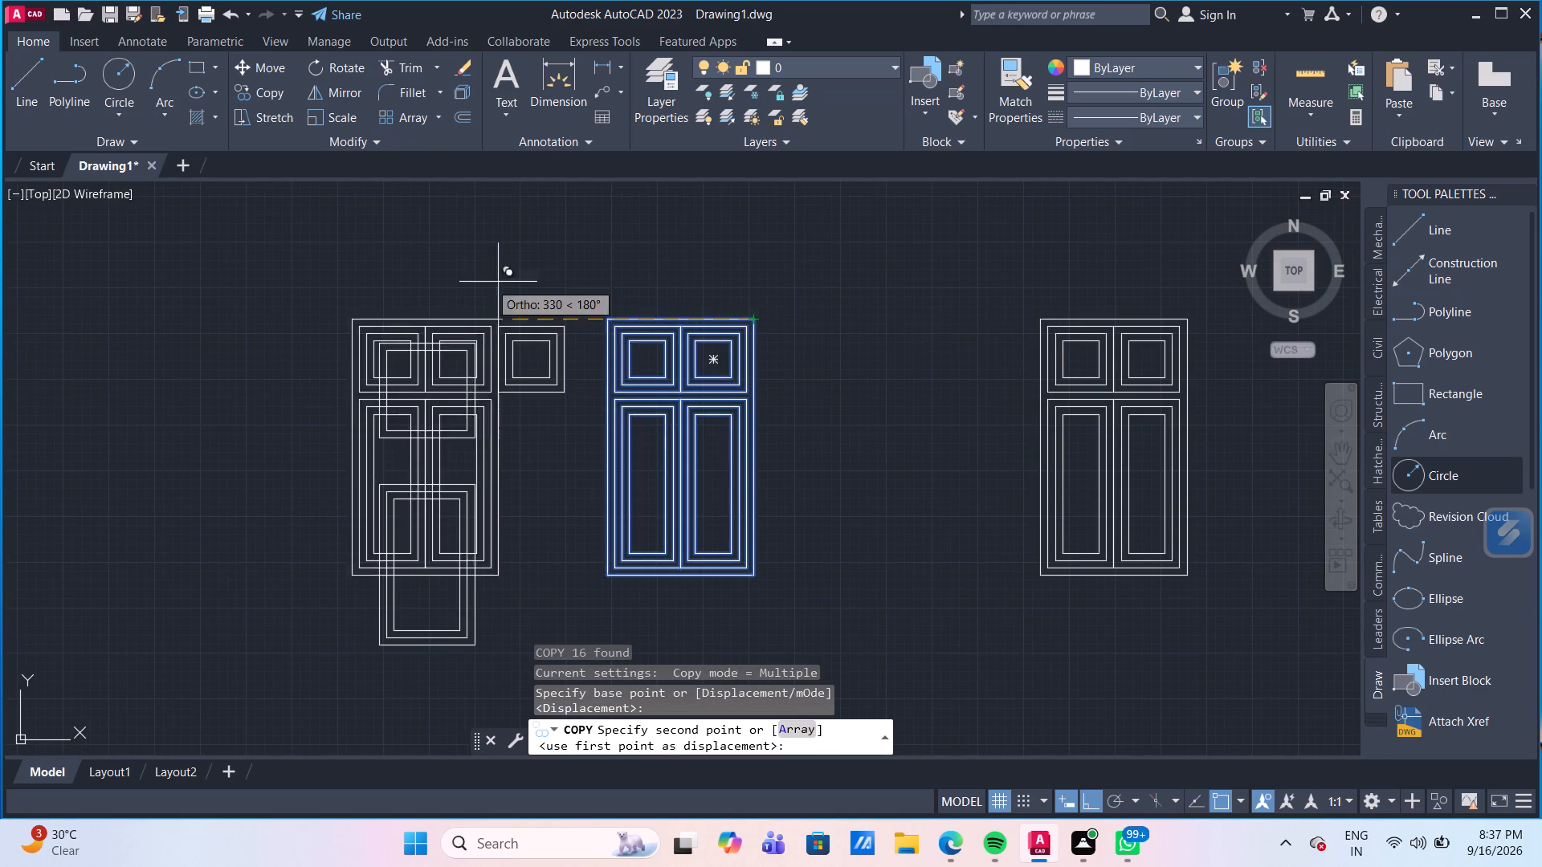
scroll(472, 282, "down", 2)
middle_click_drag(359, 293, 718, 389)
scroll(722, 392, "down", 1)
scroll(369, 284, "up", 2)
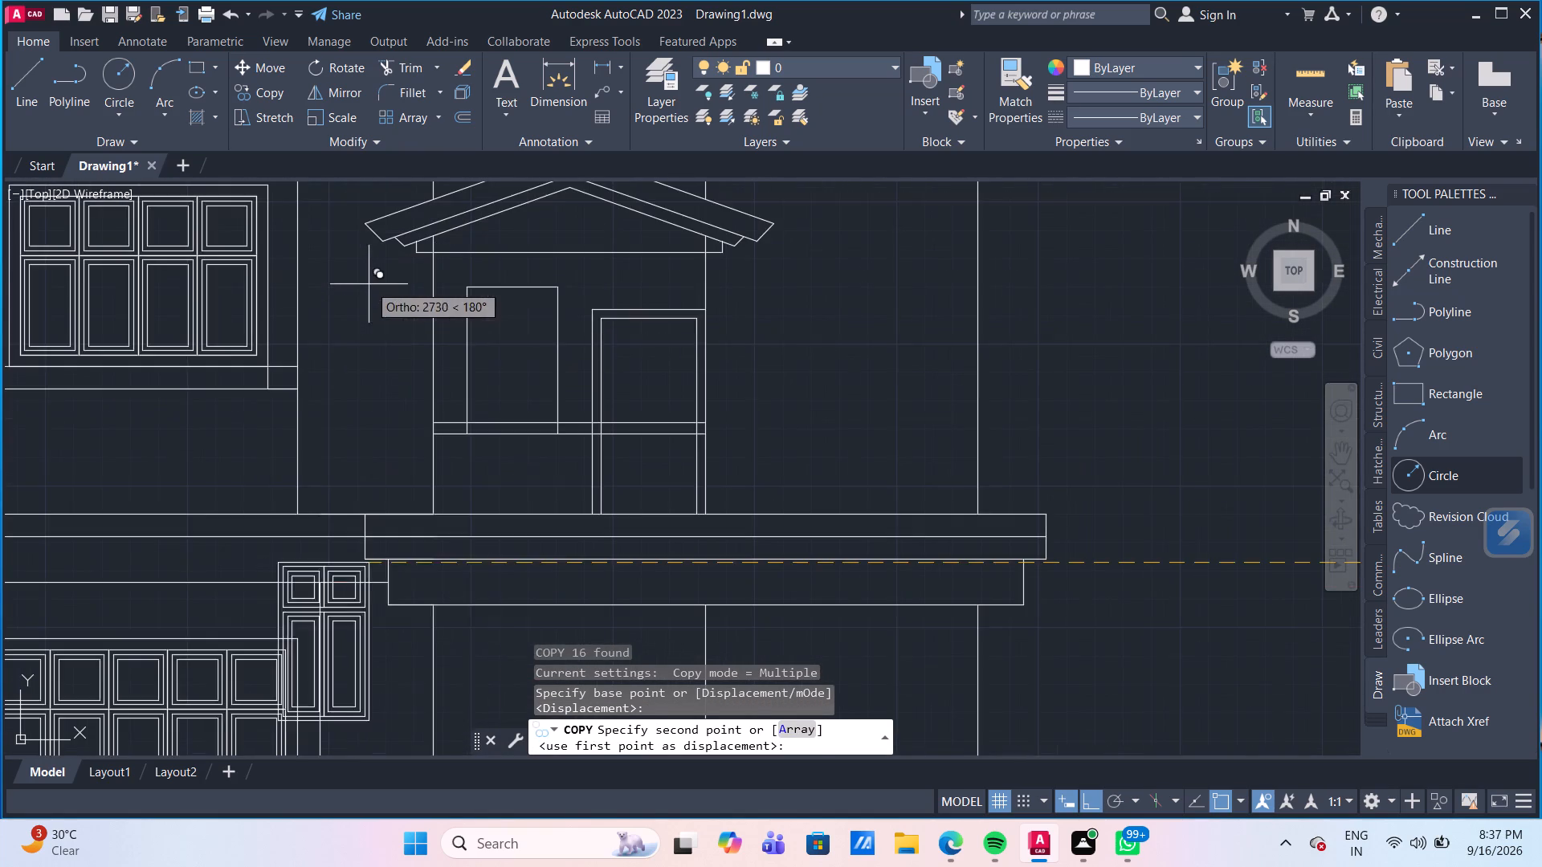
scroll(554, 318, "up", 2)
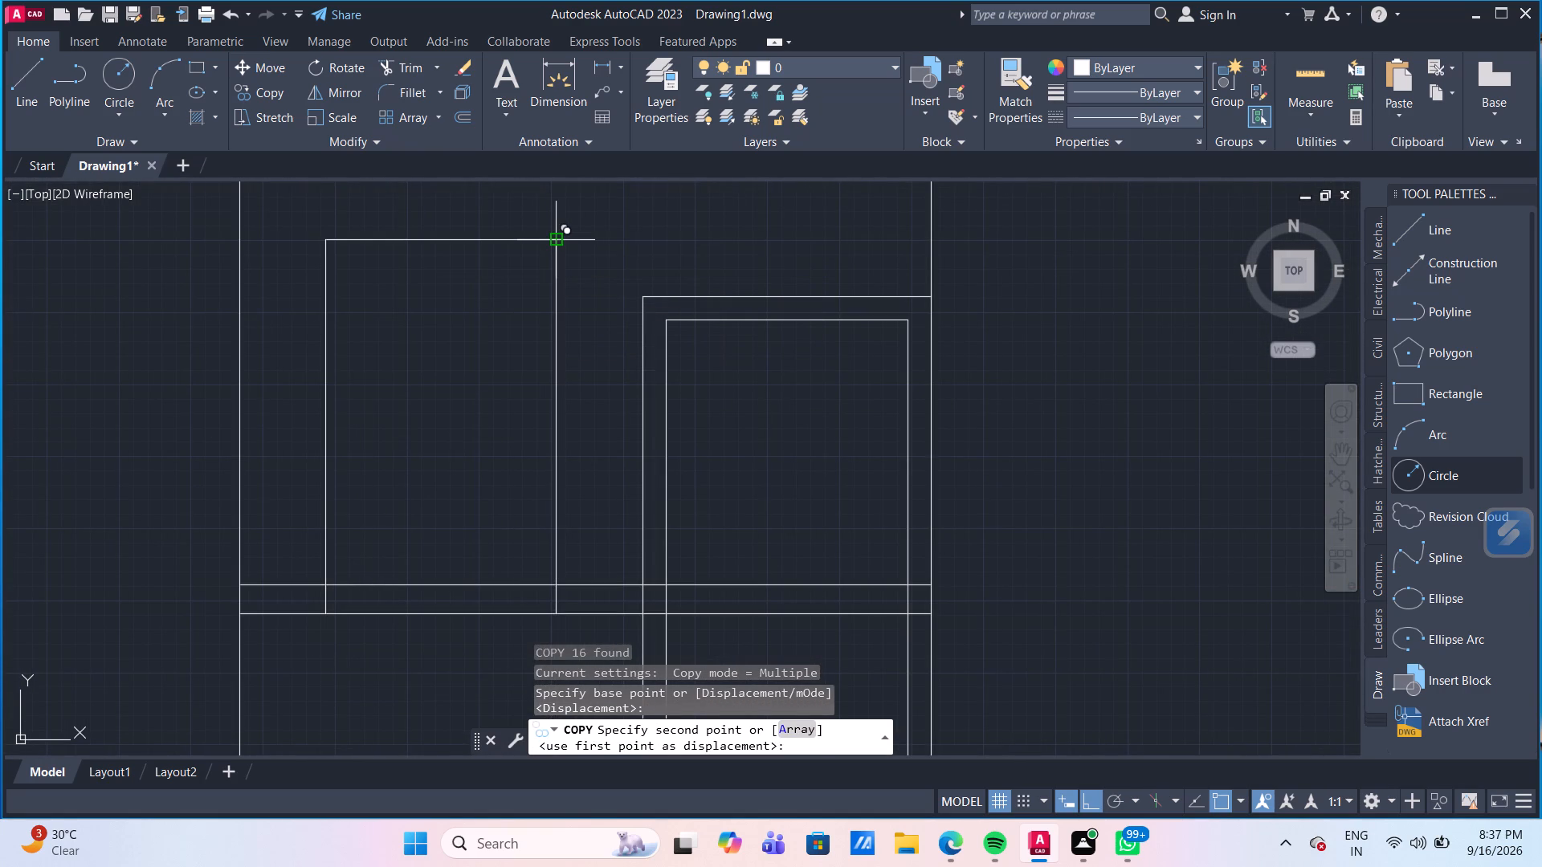
left_click(557, 238)
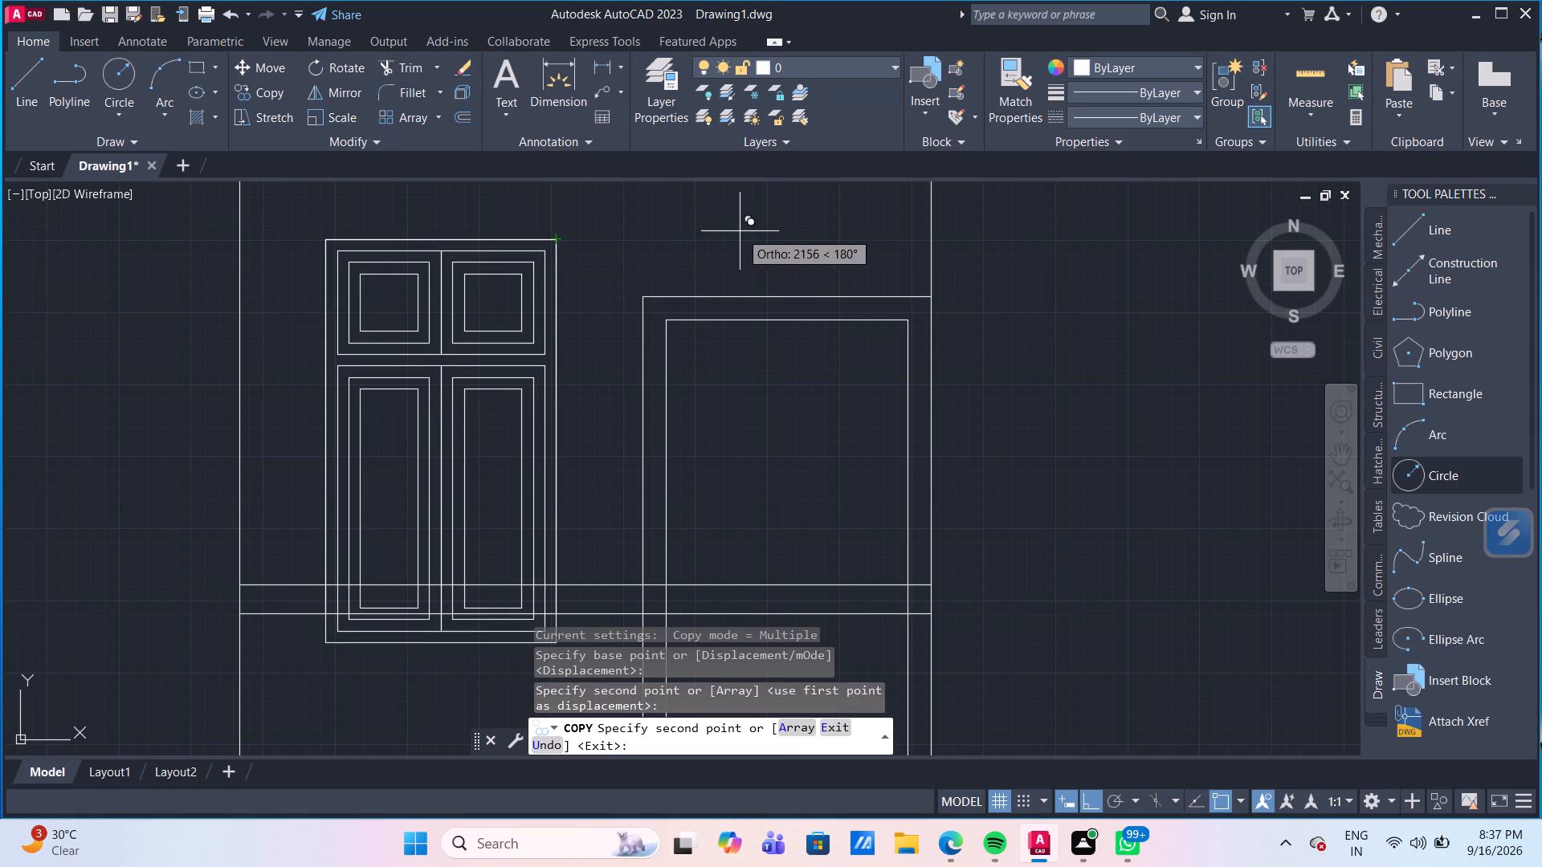
scroll(744, 232, "down", 1)
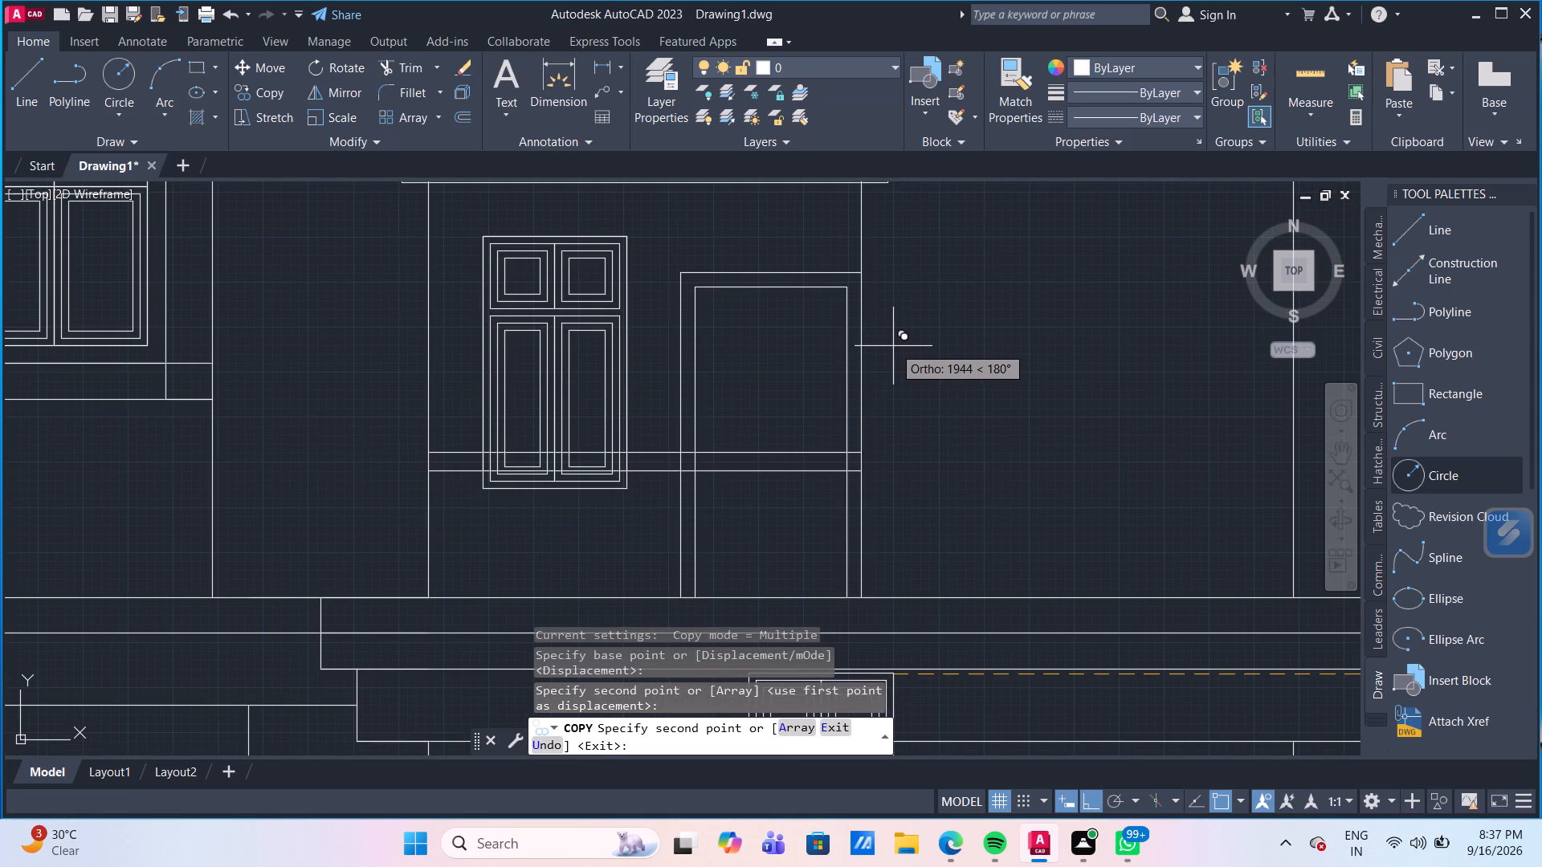
key("Escape")
Examine the window placed in the gabled bay against the door, the rest of the elevation and the detached window pieces.
scroll(536, 224, "up", 1)
left_click(466, 243)
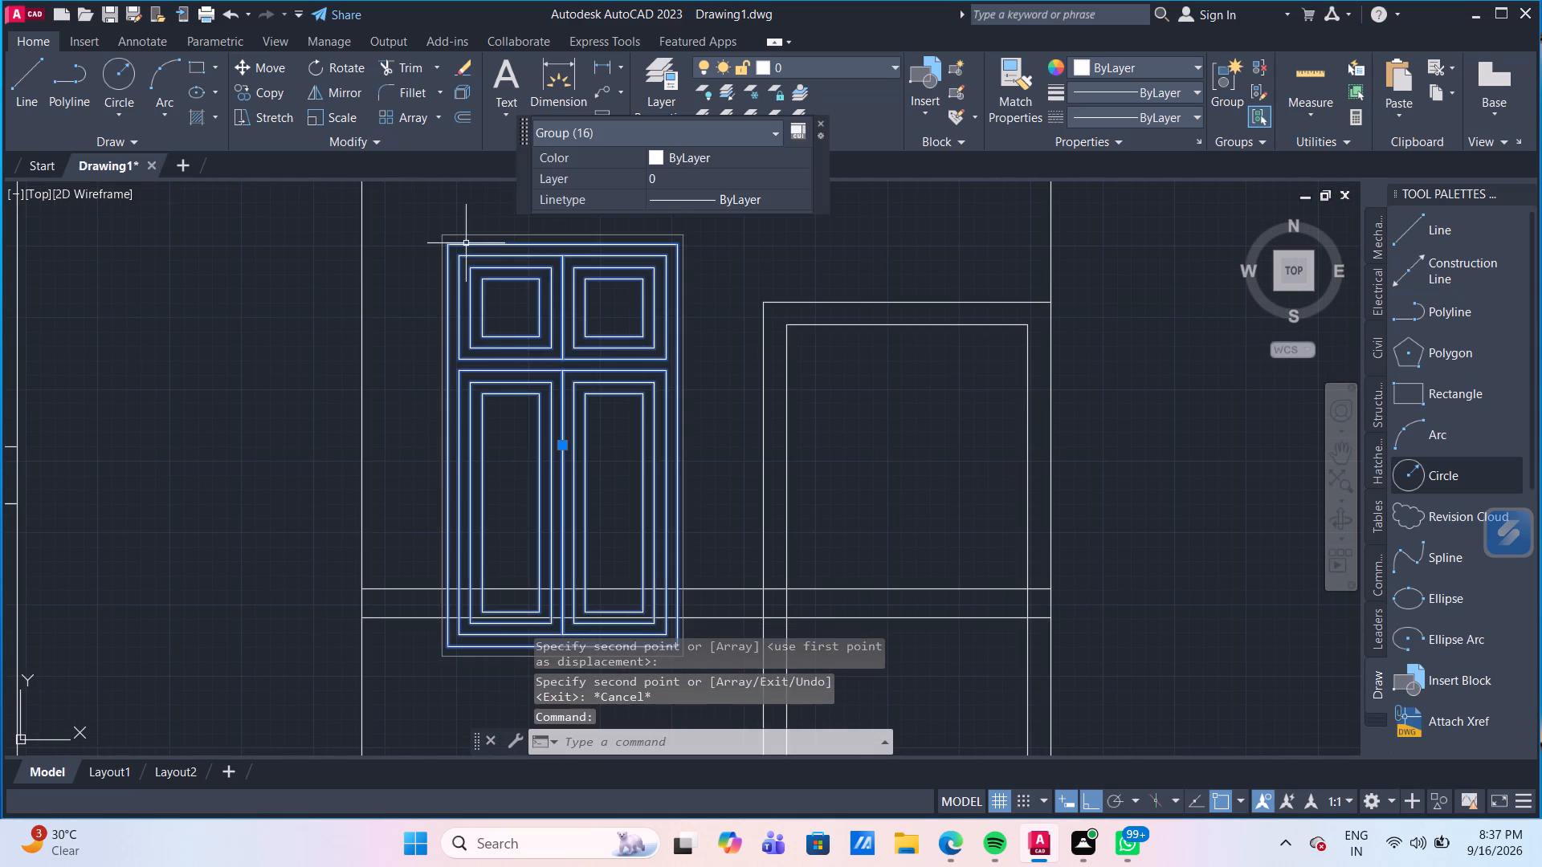
key("Escape")
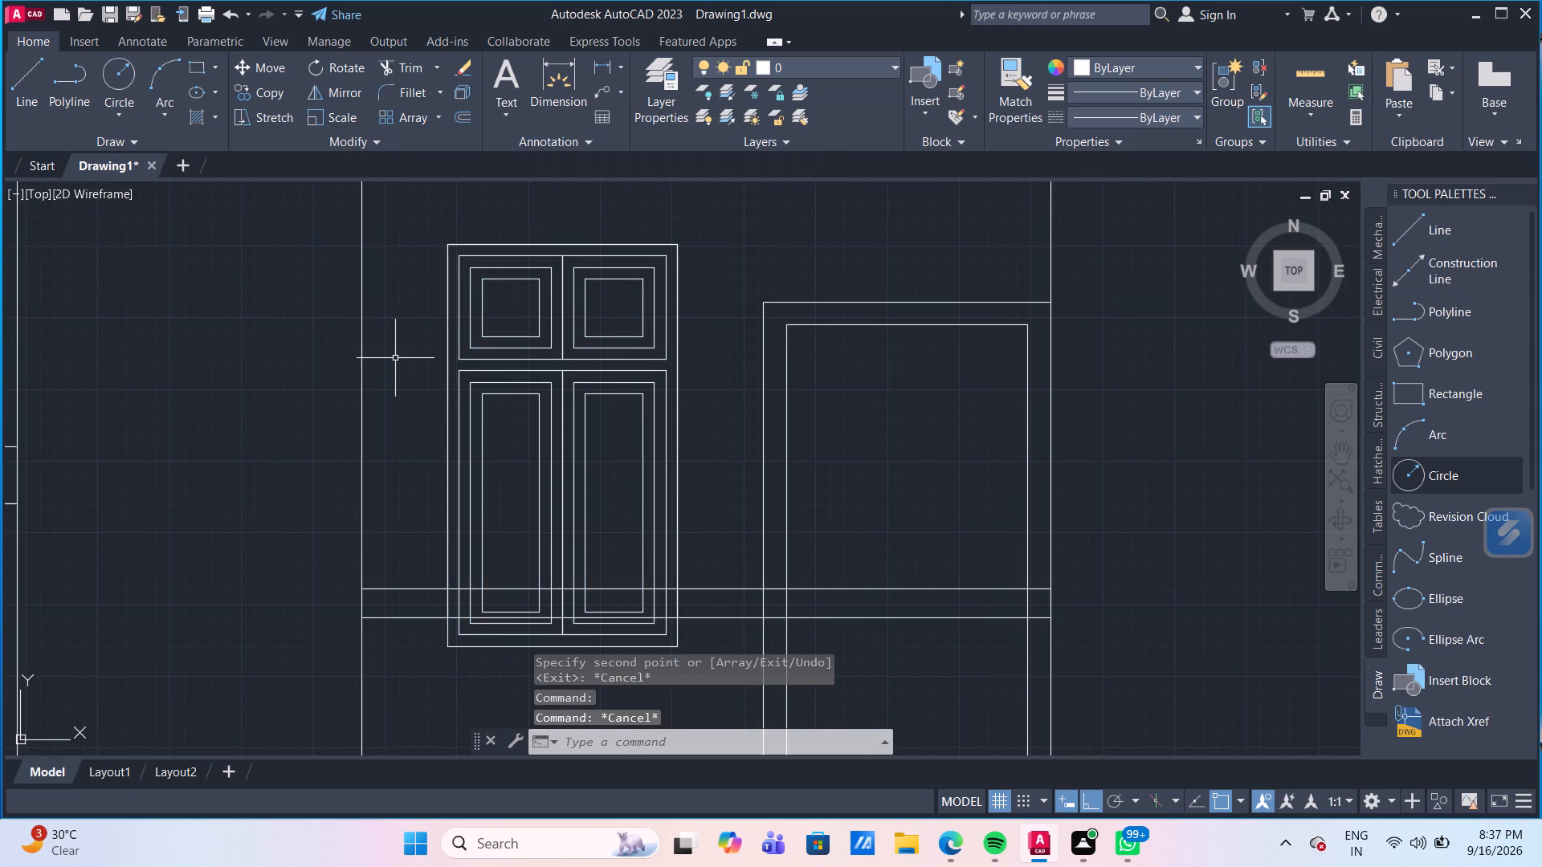
scroll(396, 359, "down", 1)
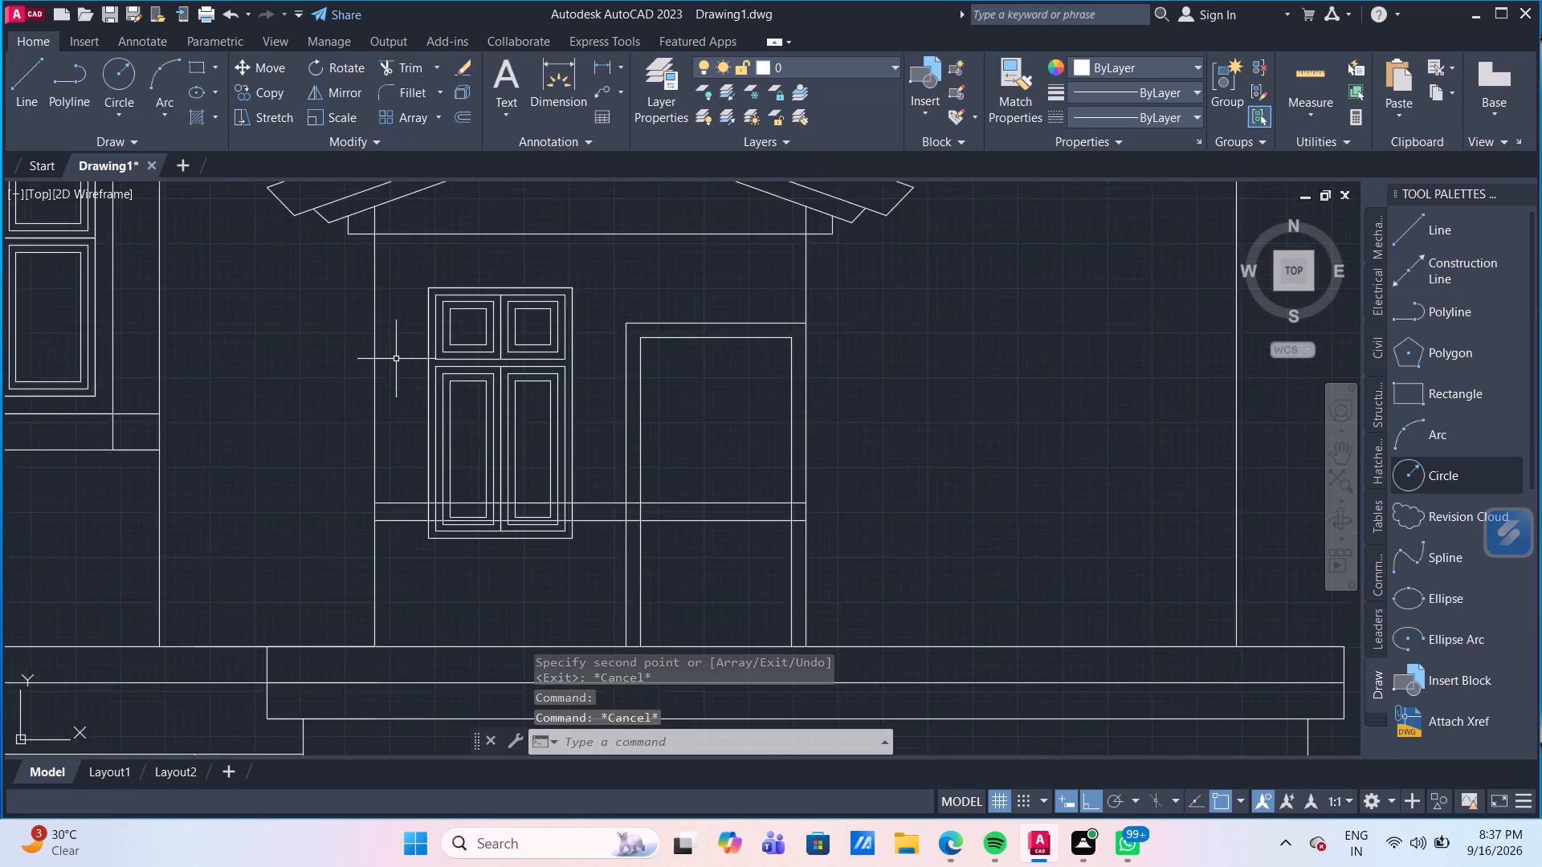
scroll(396, 359, "down", 2)
scroll(513, 481, "up", 1)
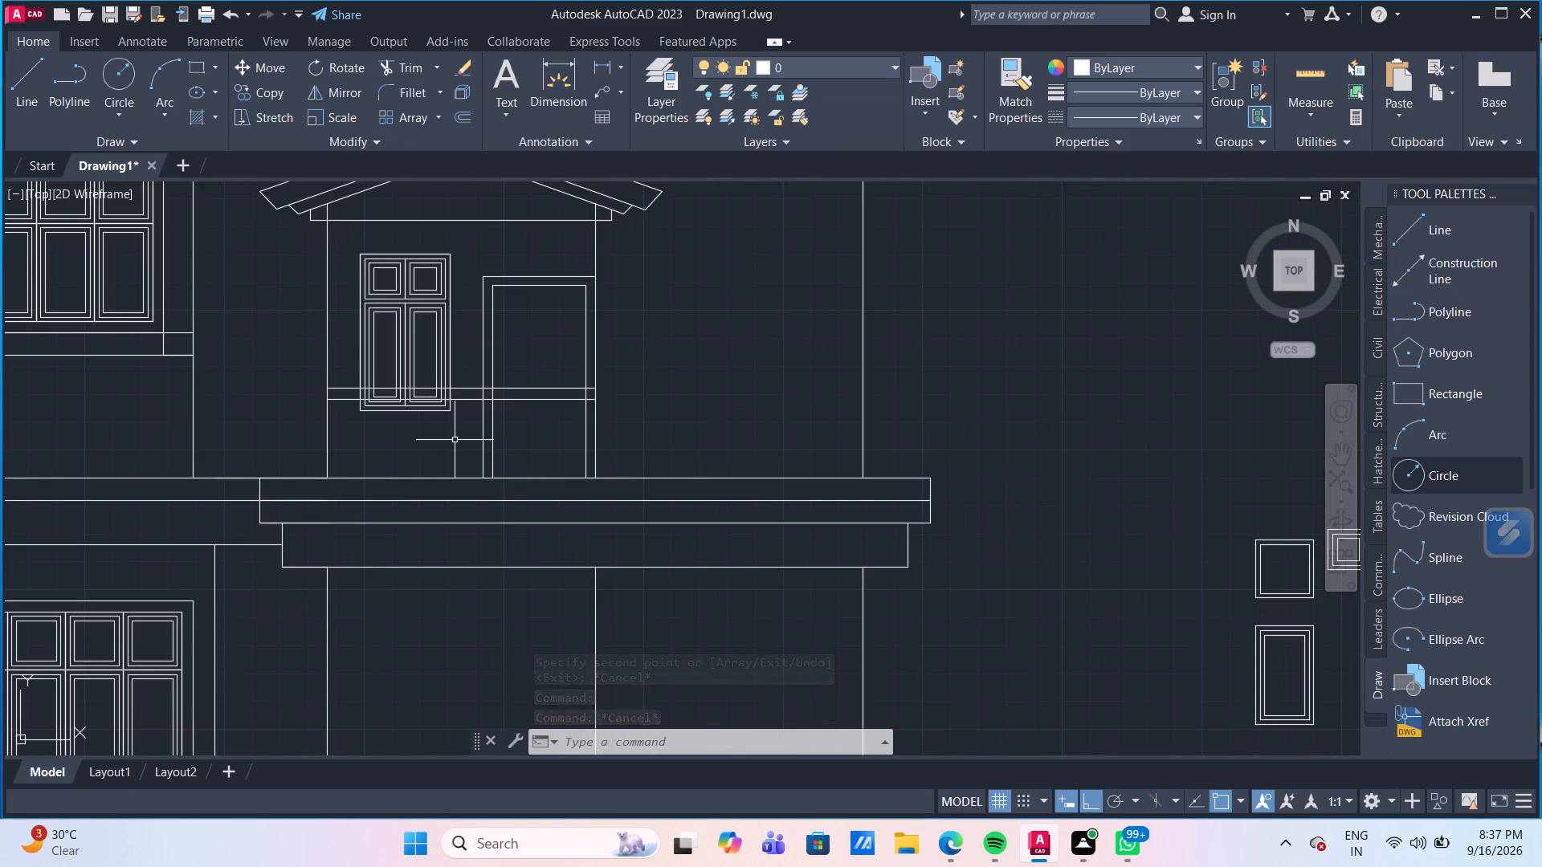
scroll(455, 440, "up", 2)
middle_click_drag(457, 408, 495, 446)
scroll(495, 446, "down", 2)
scroll(585, 446, "up", 1)
scroll(585, 446, "down", 2)
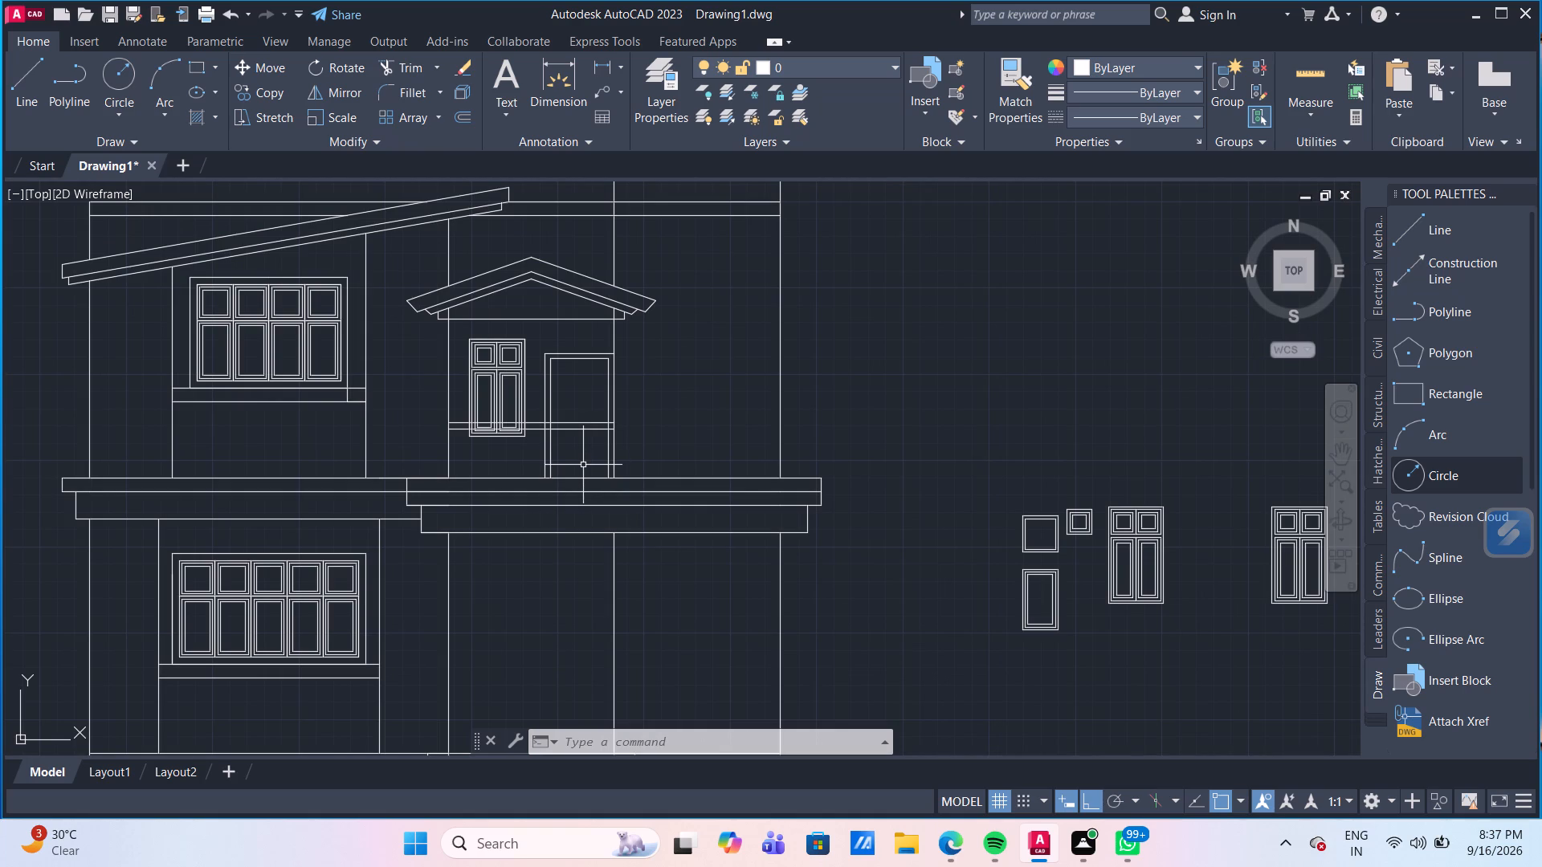
scroll(583, 465, "down", 2)
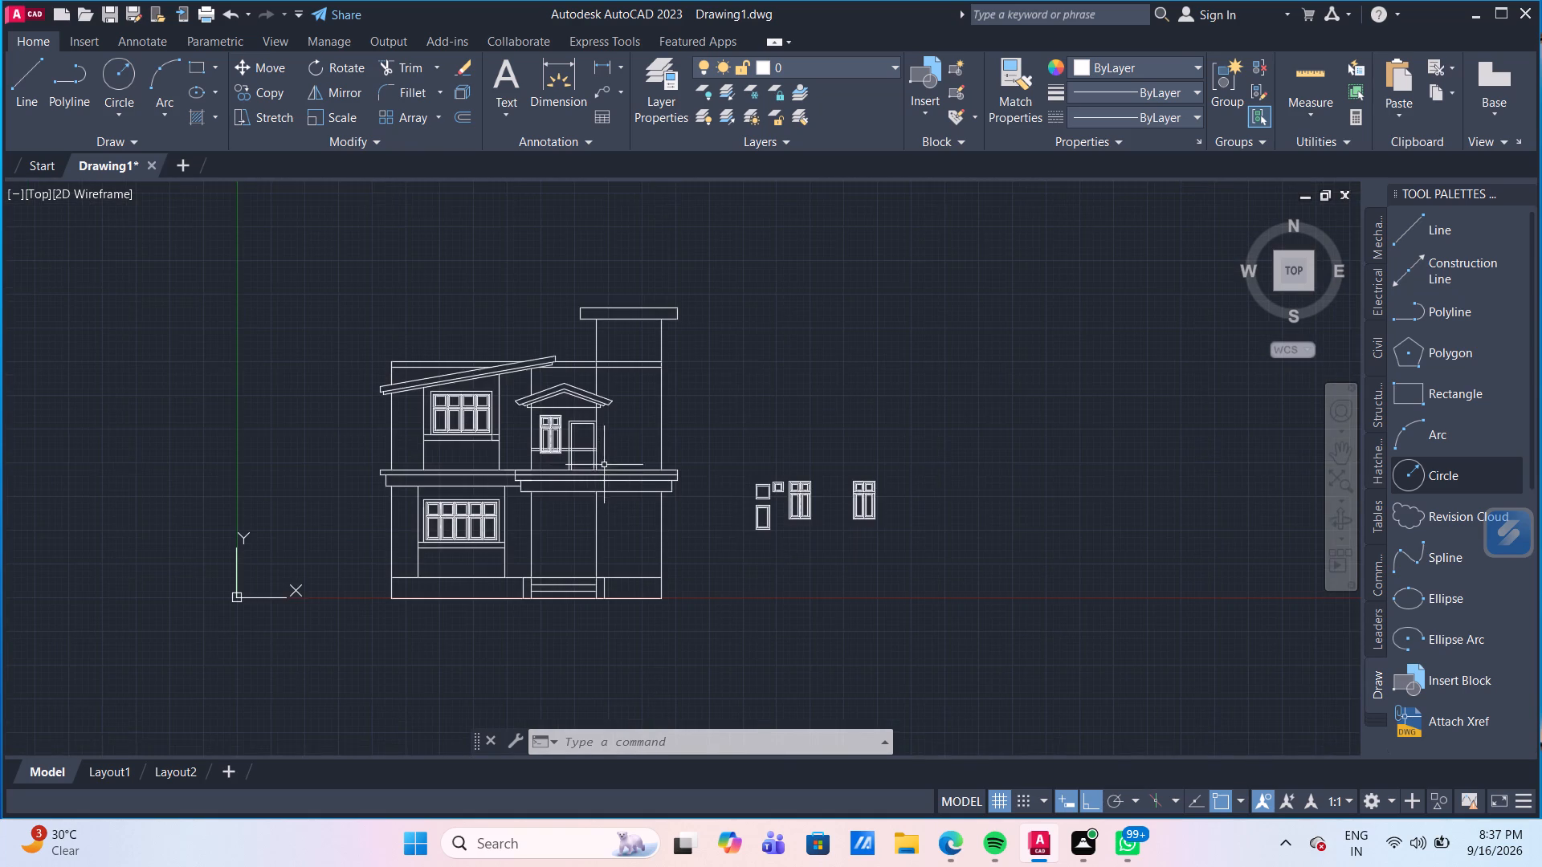
scroll(604, 450, "up", 2)
middle_click_drag(608, 442, 586, 330)
scroll(819, 459, "down", 1)
scroll(1018, 486, "up", 2)
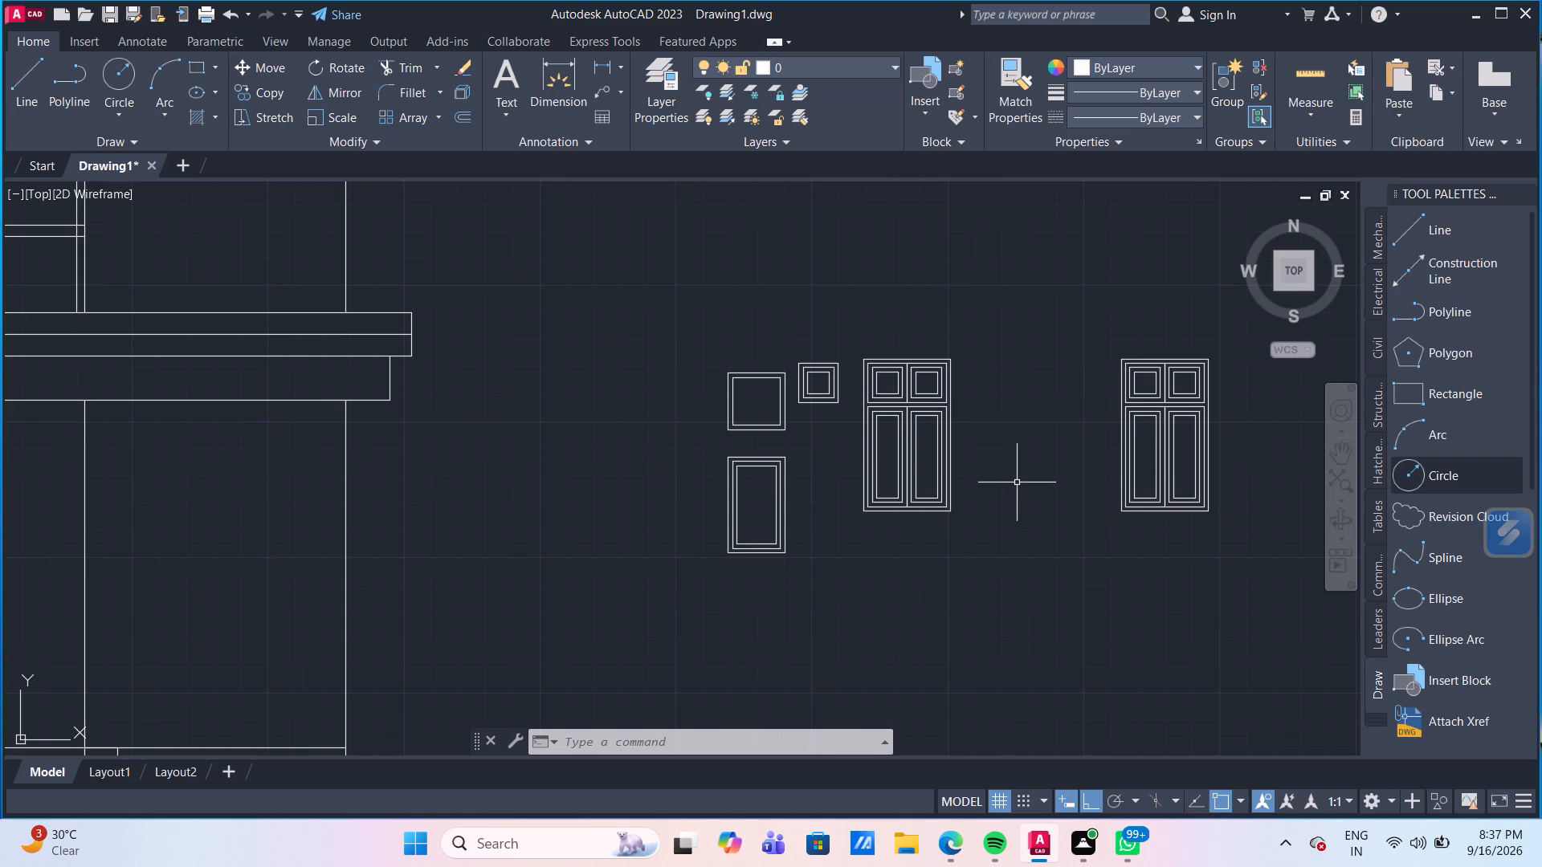
scroll(997, 459, "up", 1)
middle_click_drag(997, 455, 918, 455)
scroll(871, 429, "down", 2)
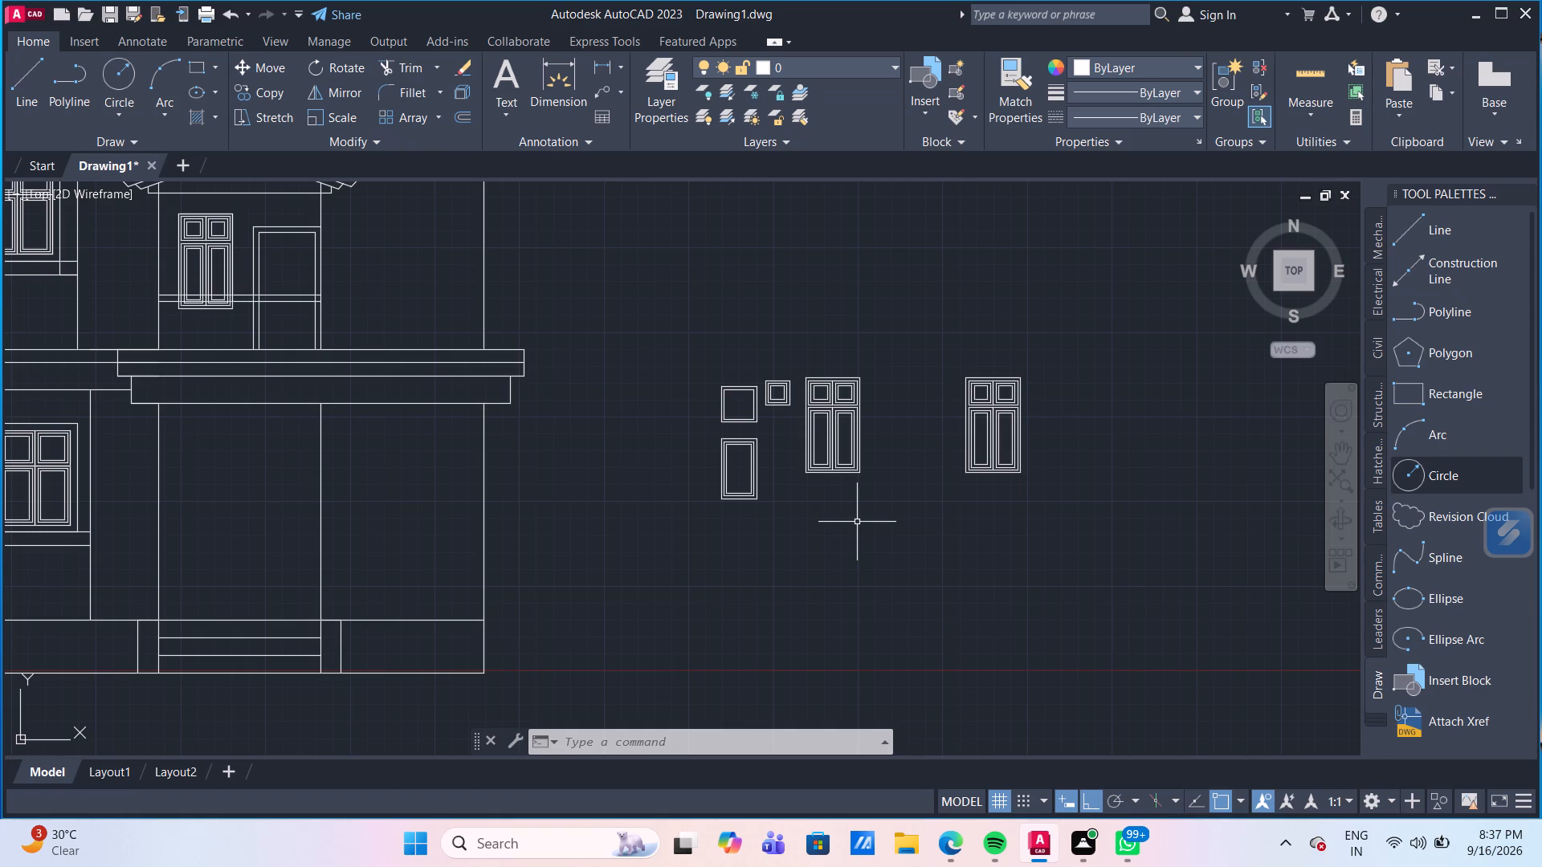
scroll(600, 518, "down", 3)
scroll(550, 414, "up", 2)
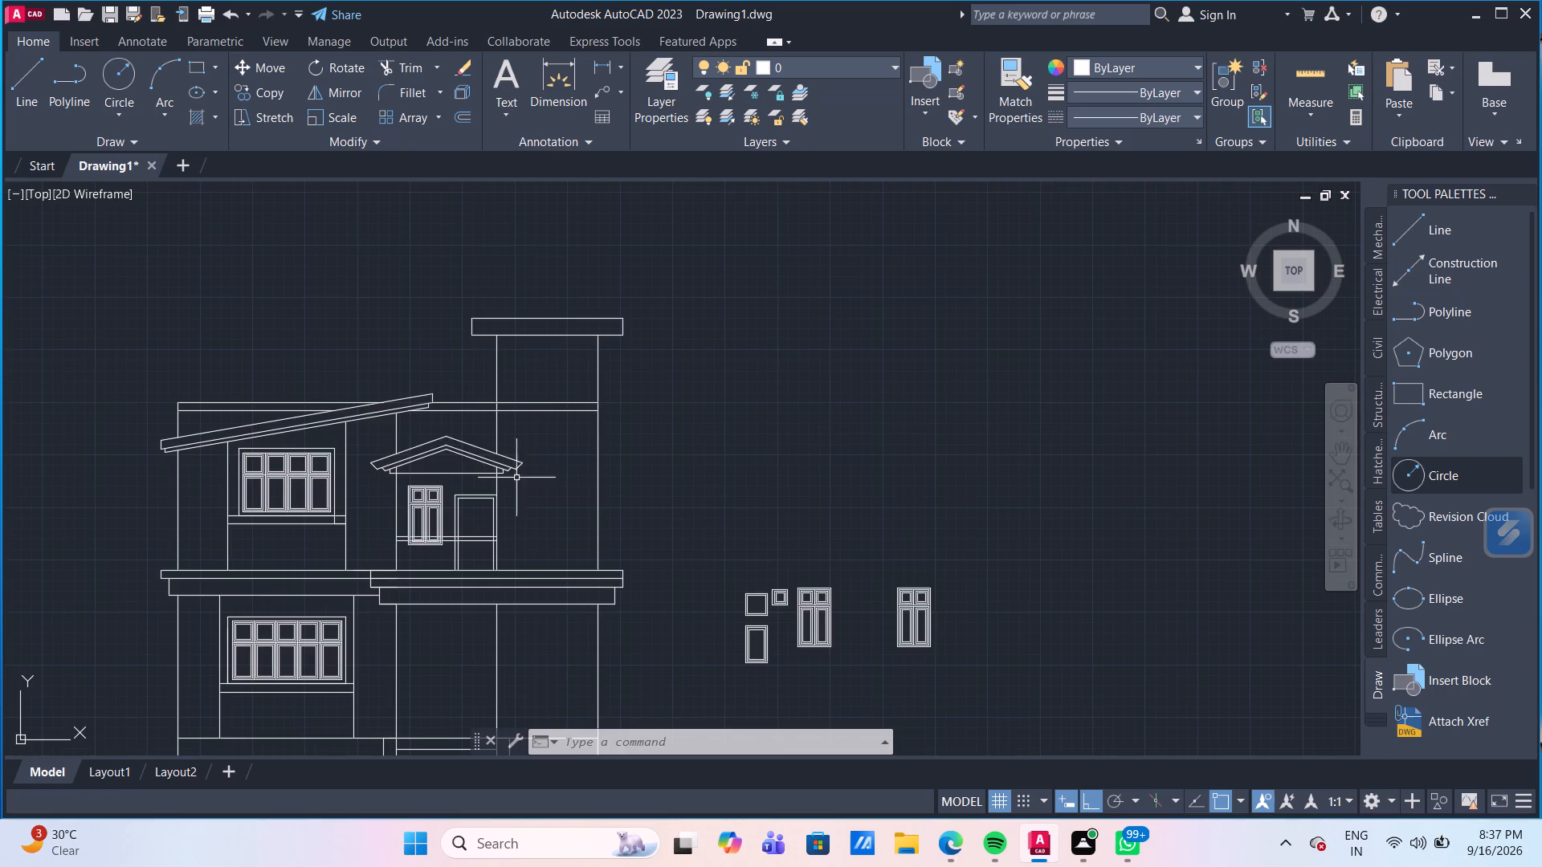
scroll(516, 478, "up", 2)
middle_click(524, 486)
scroll(529, 479, "down", 1)
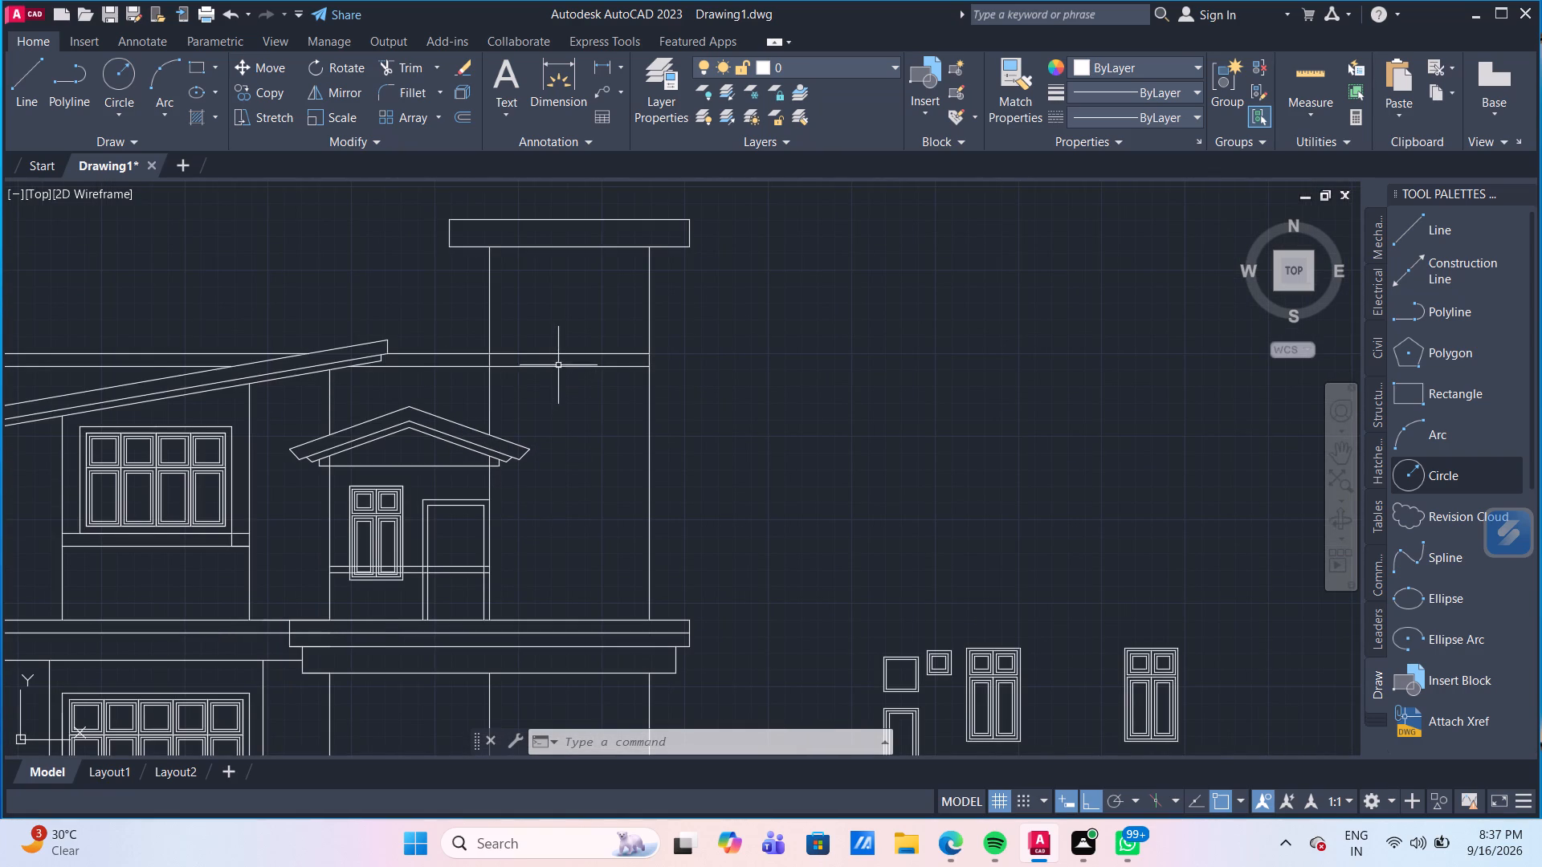
Measure the blank upper-storey wall section to the right of the gabled bay with quick measurement.
scroll(559, 363, "up", 2)
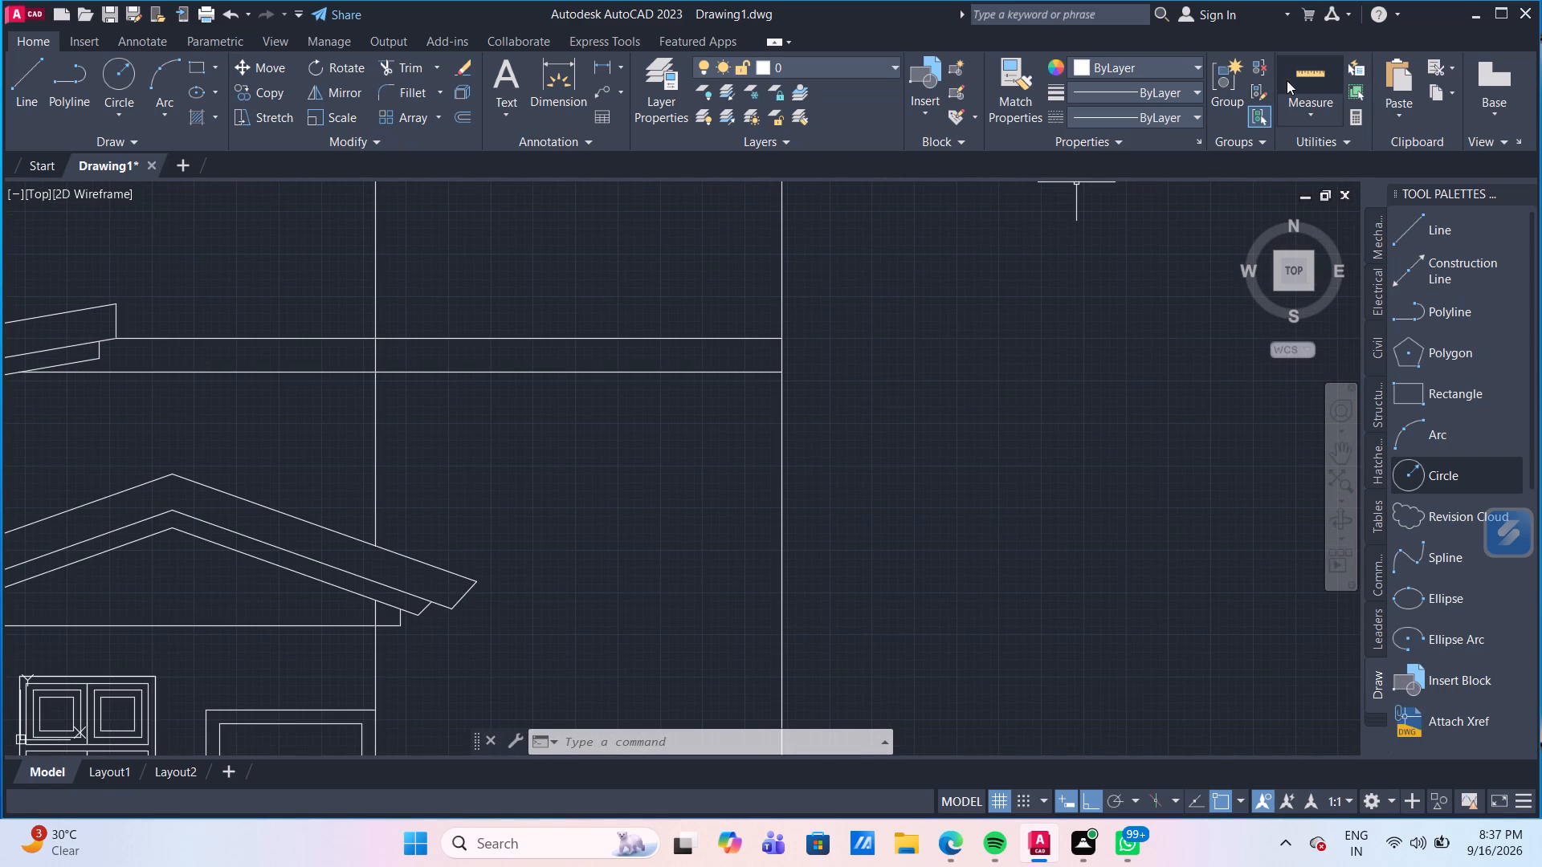
left_click(1304, 79)
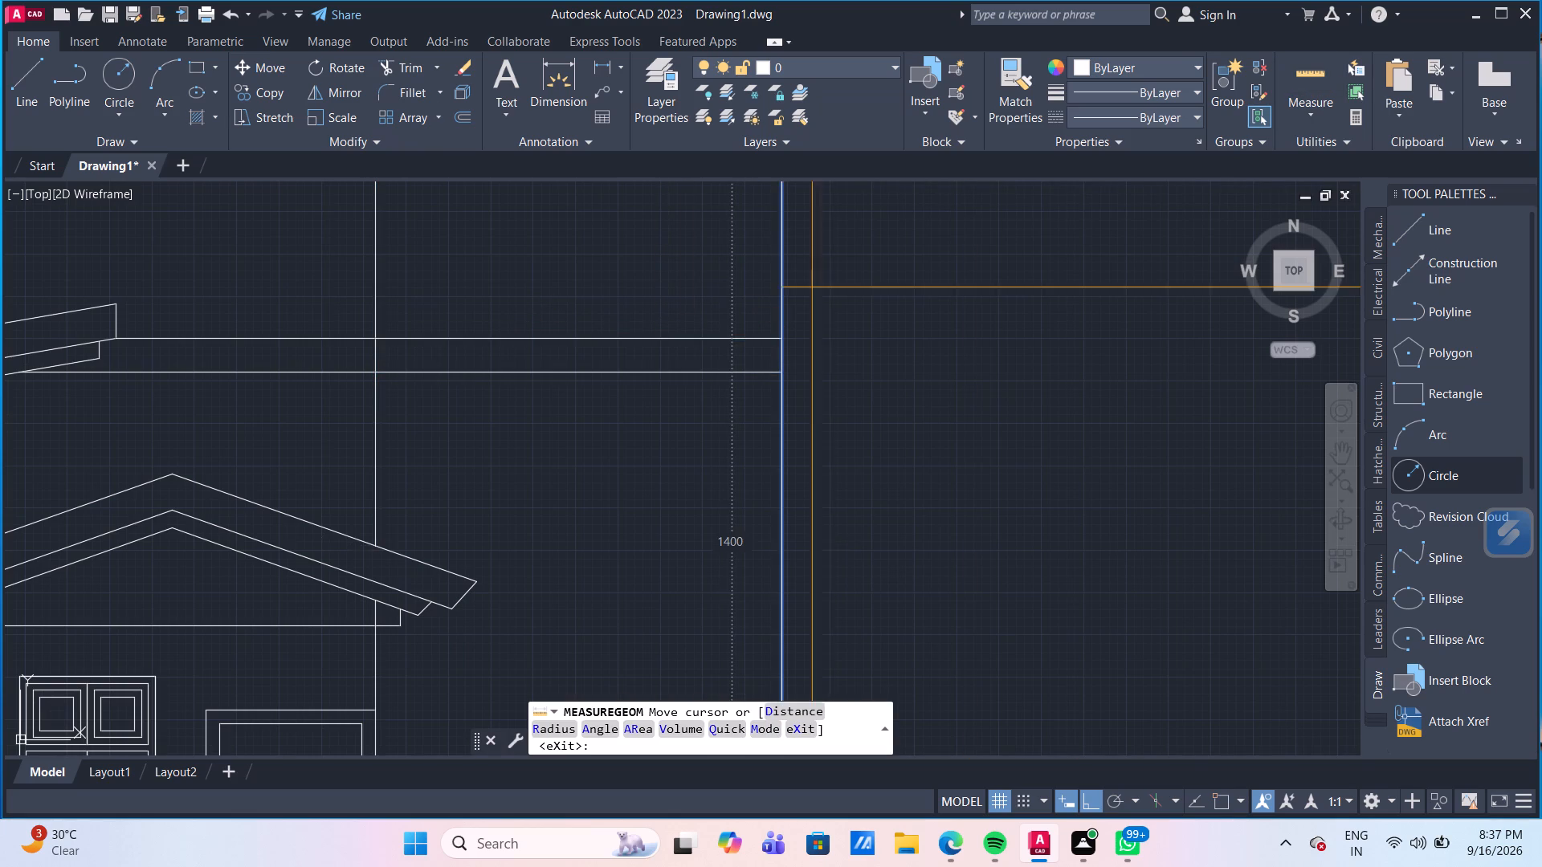
key("Escape")
scroll(879, 326, "down", 2)
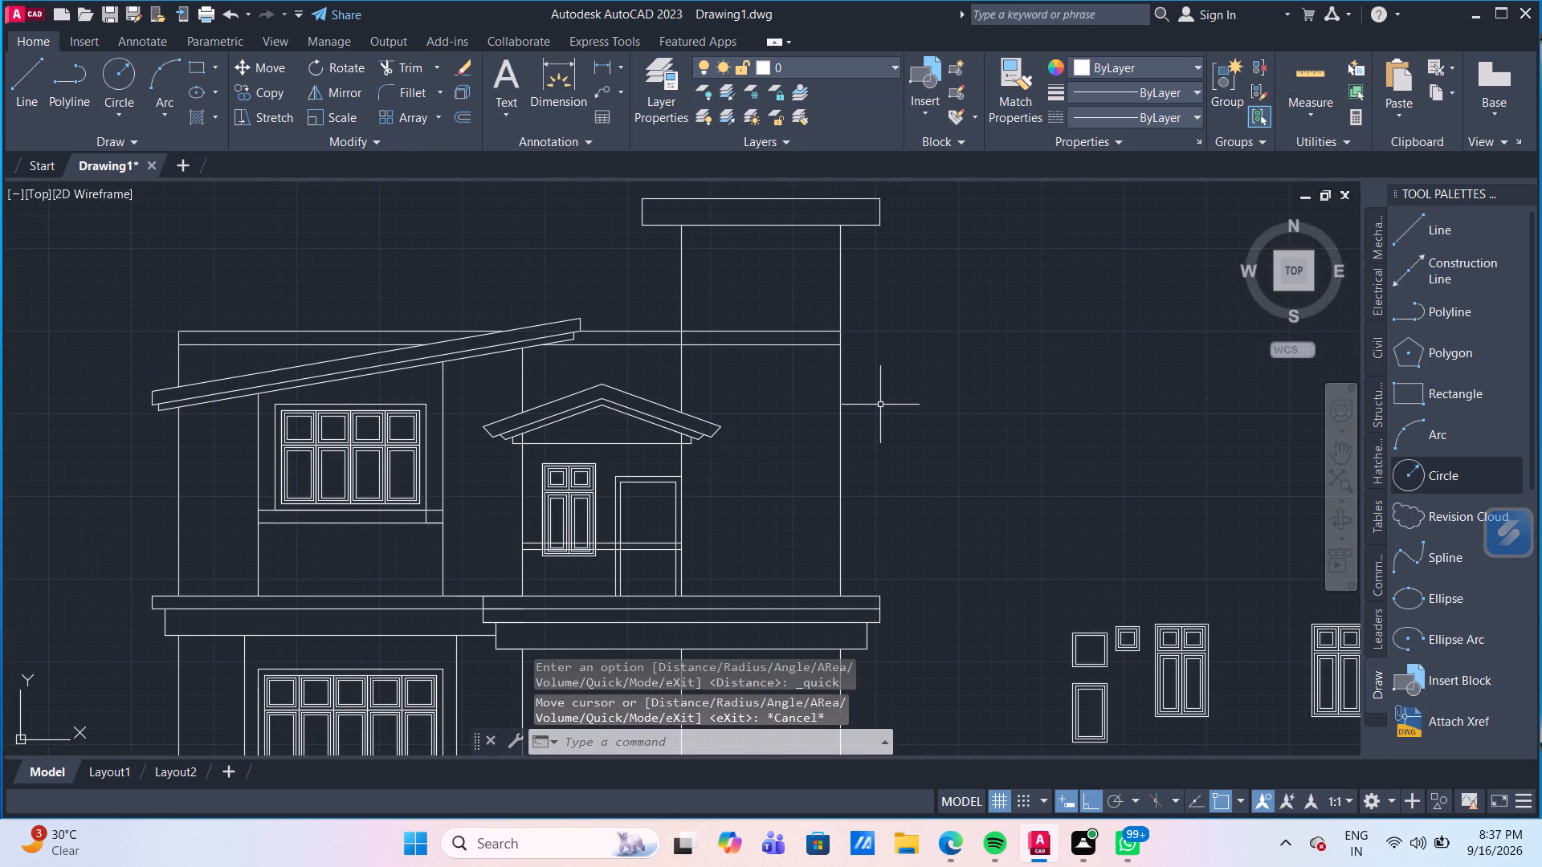
middle_click_drag(881, 406, 835, 326)
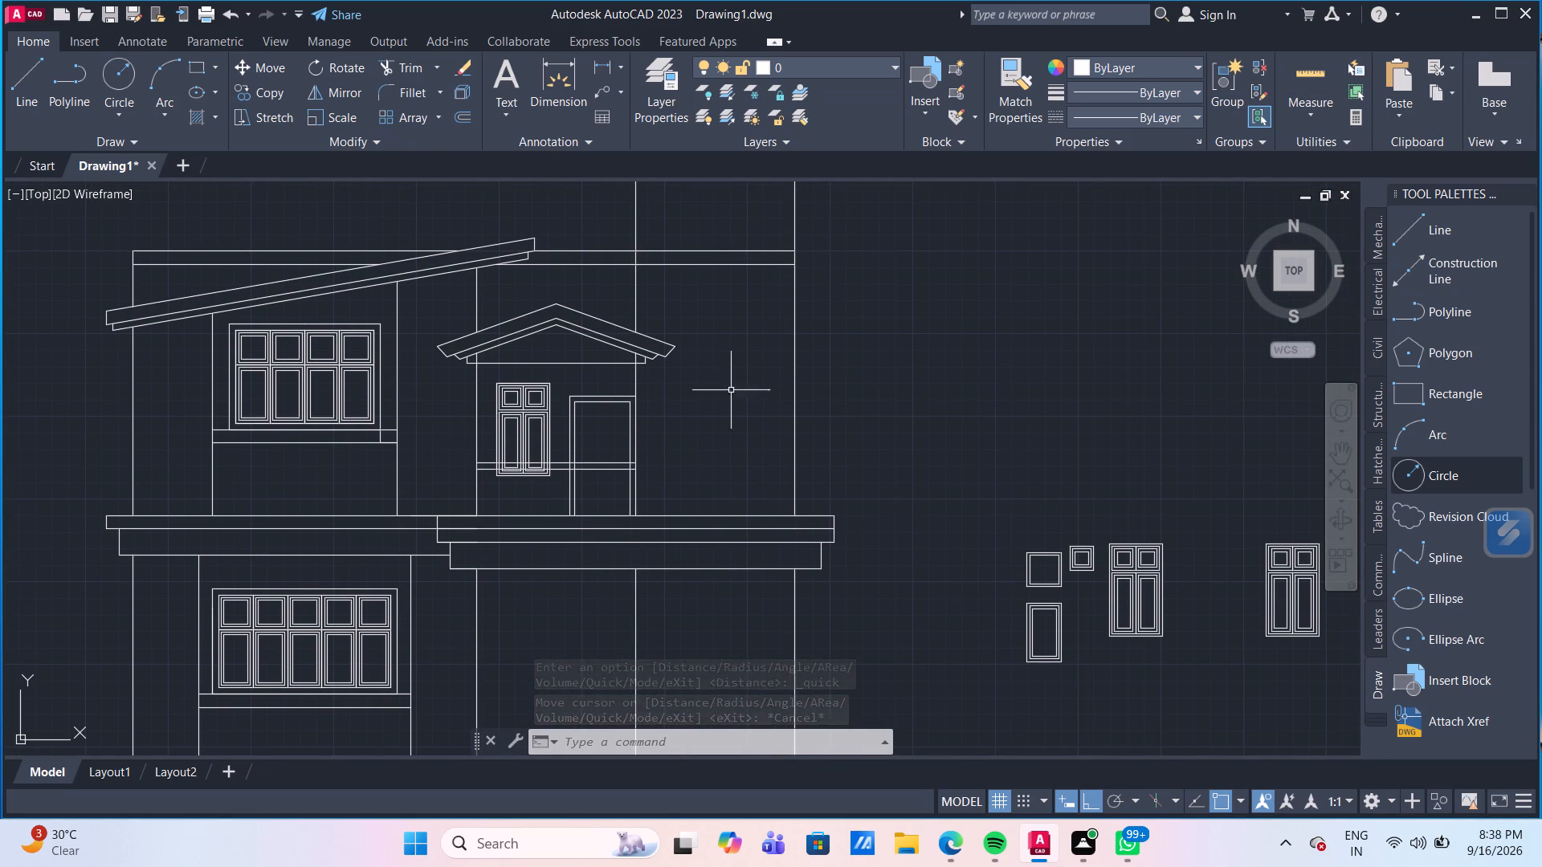
middle_click_drag(720, 395, 699, 447)
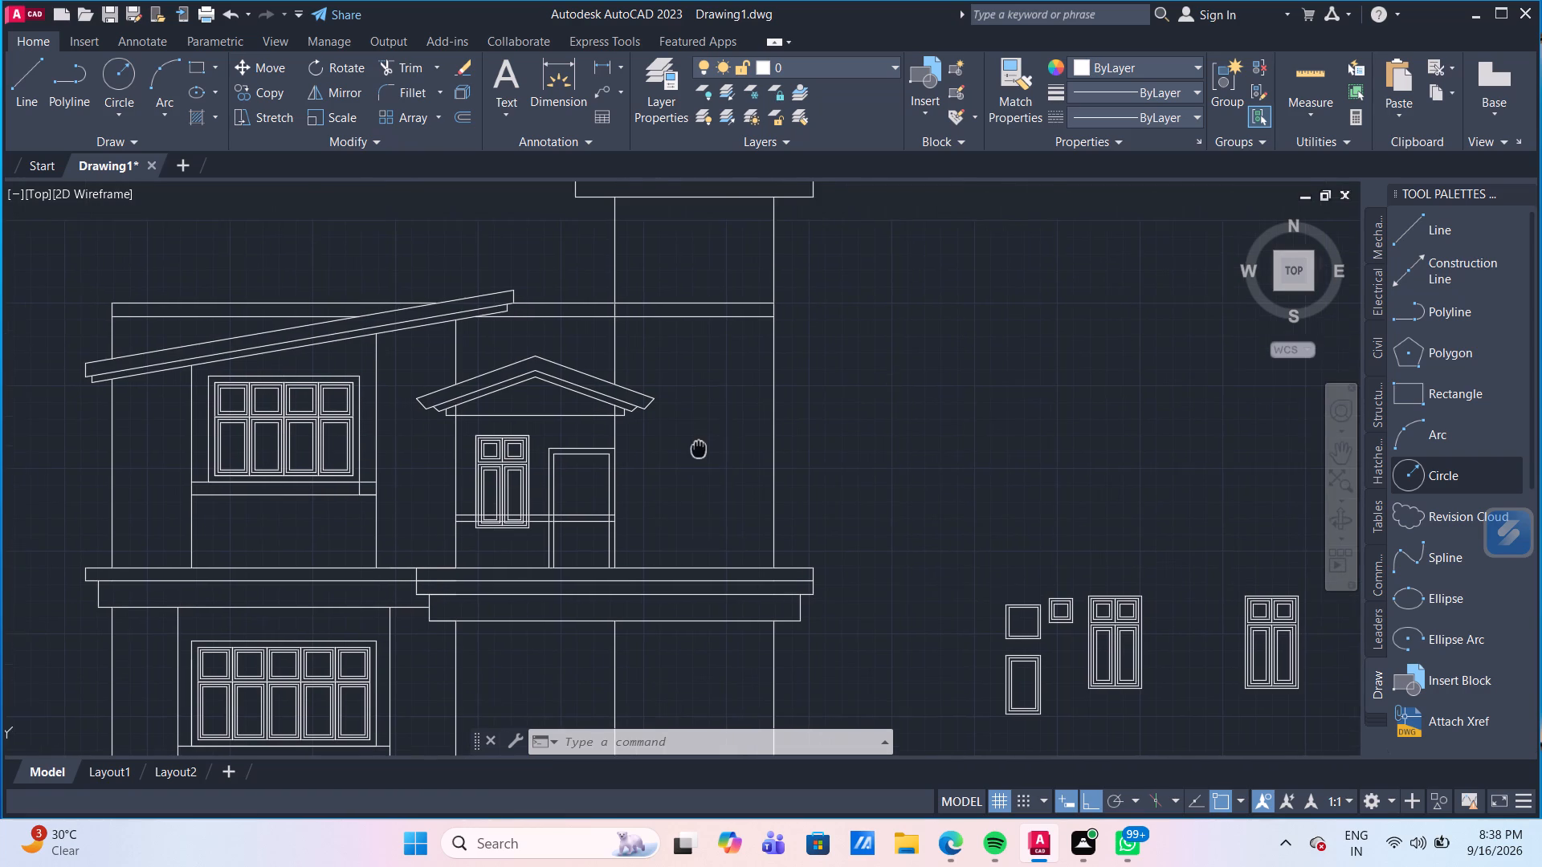
middle_click_drag(699, 447, 694, 447)
left_click(1314, 80)
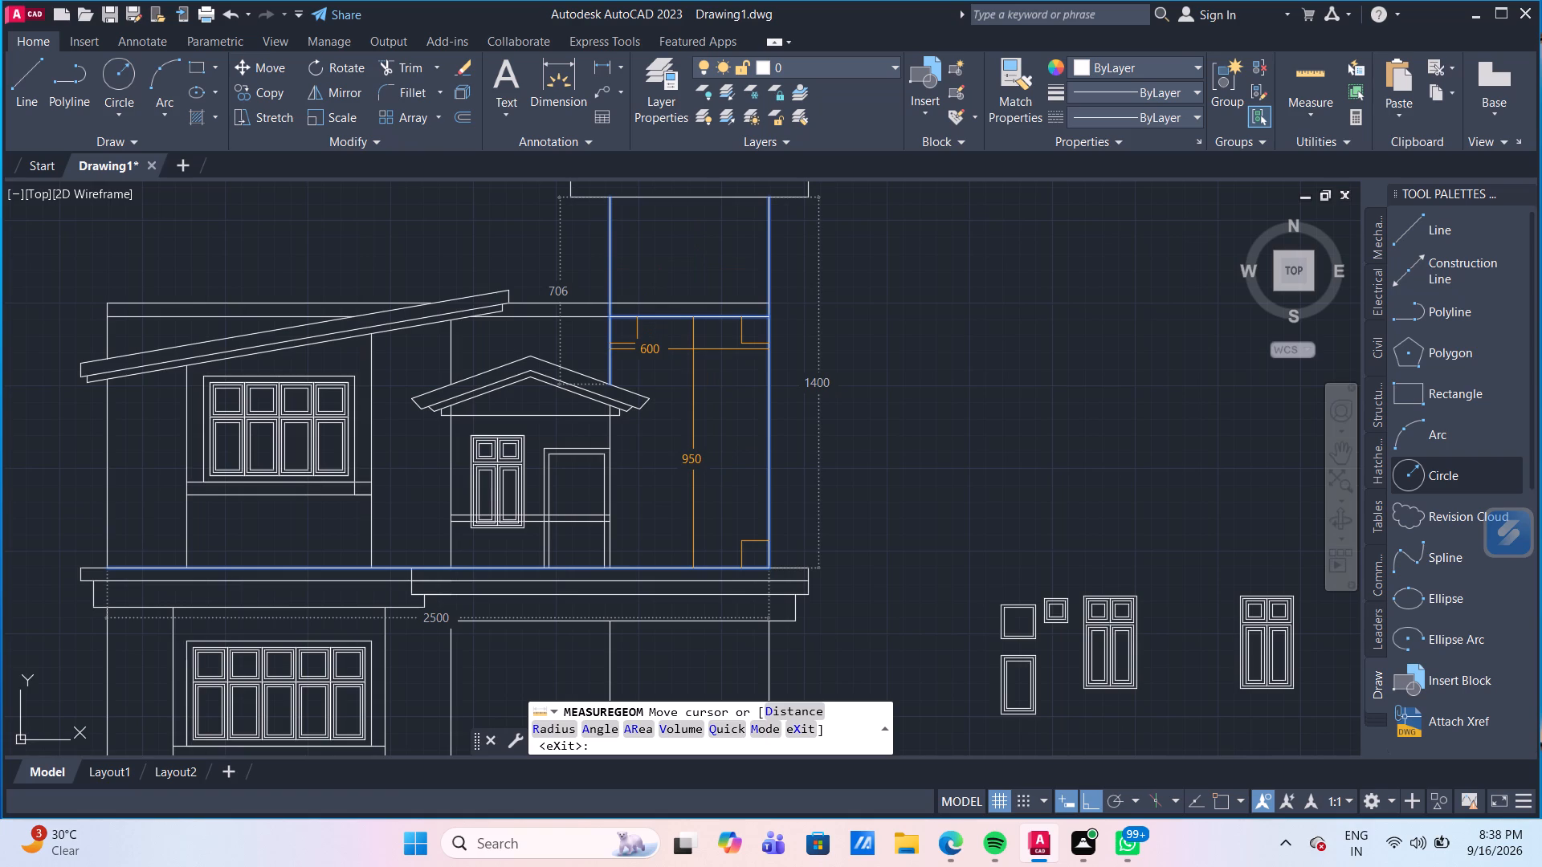
key("Escape")
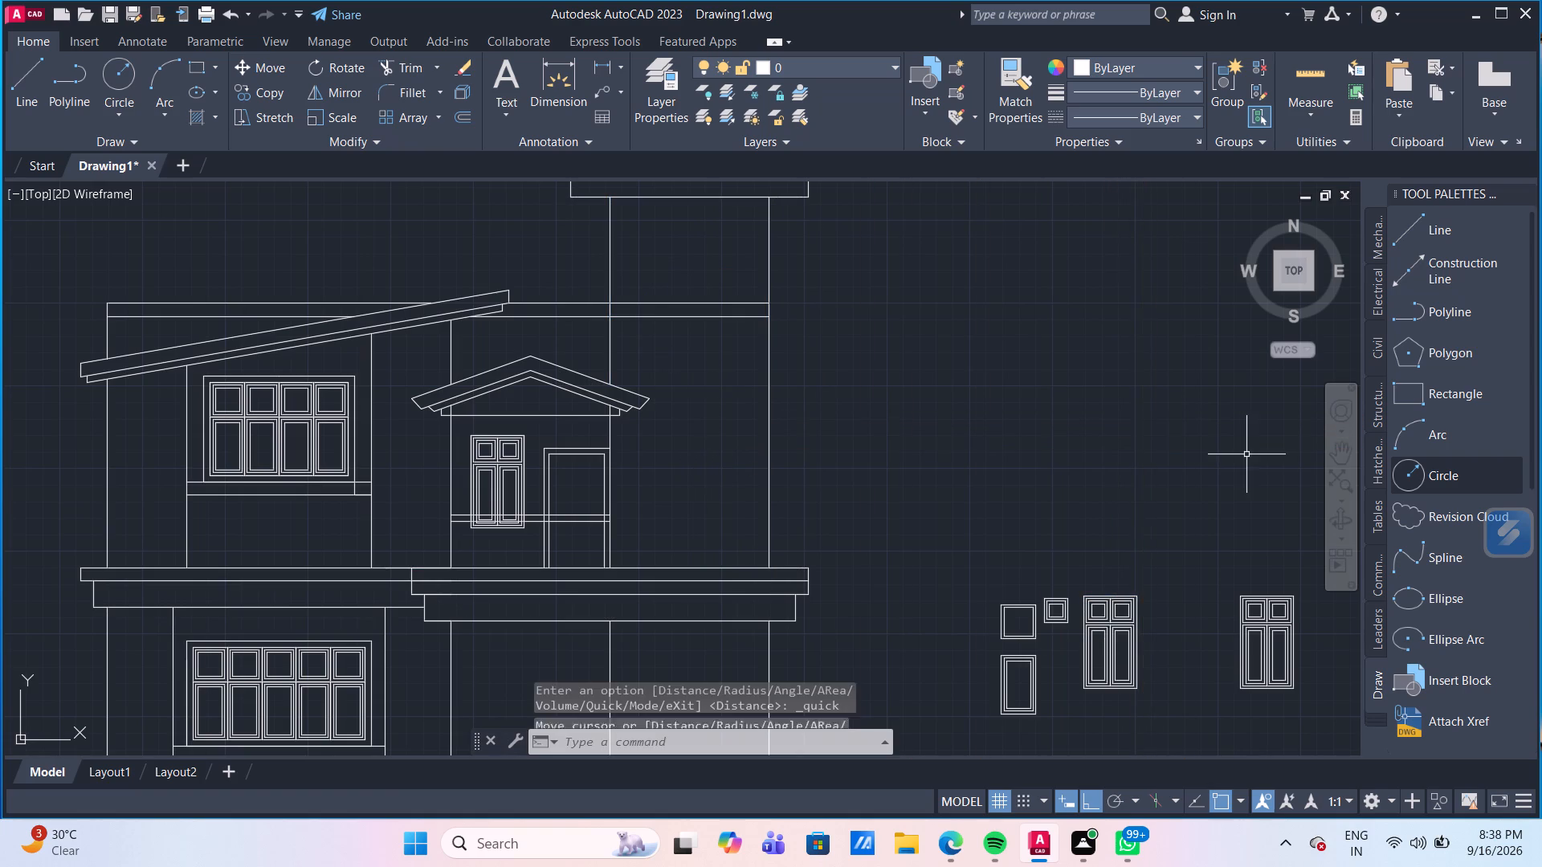
Dimension the overall width of the far-right detached four-pane window, placing the dimension above its top edge.
middle_click_drag(1234, 461, 883, 329)
left_click(574, 89)
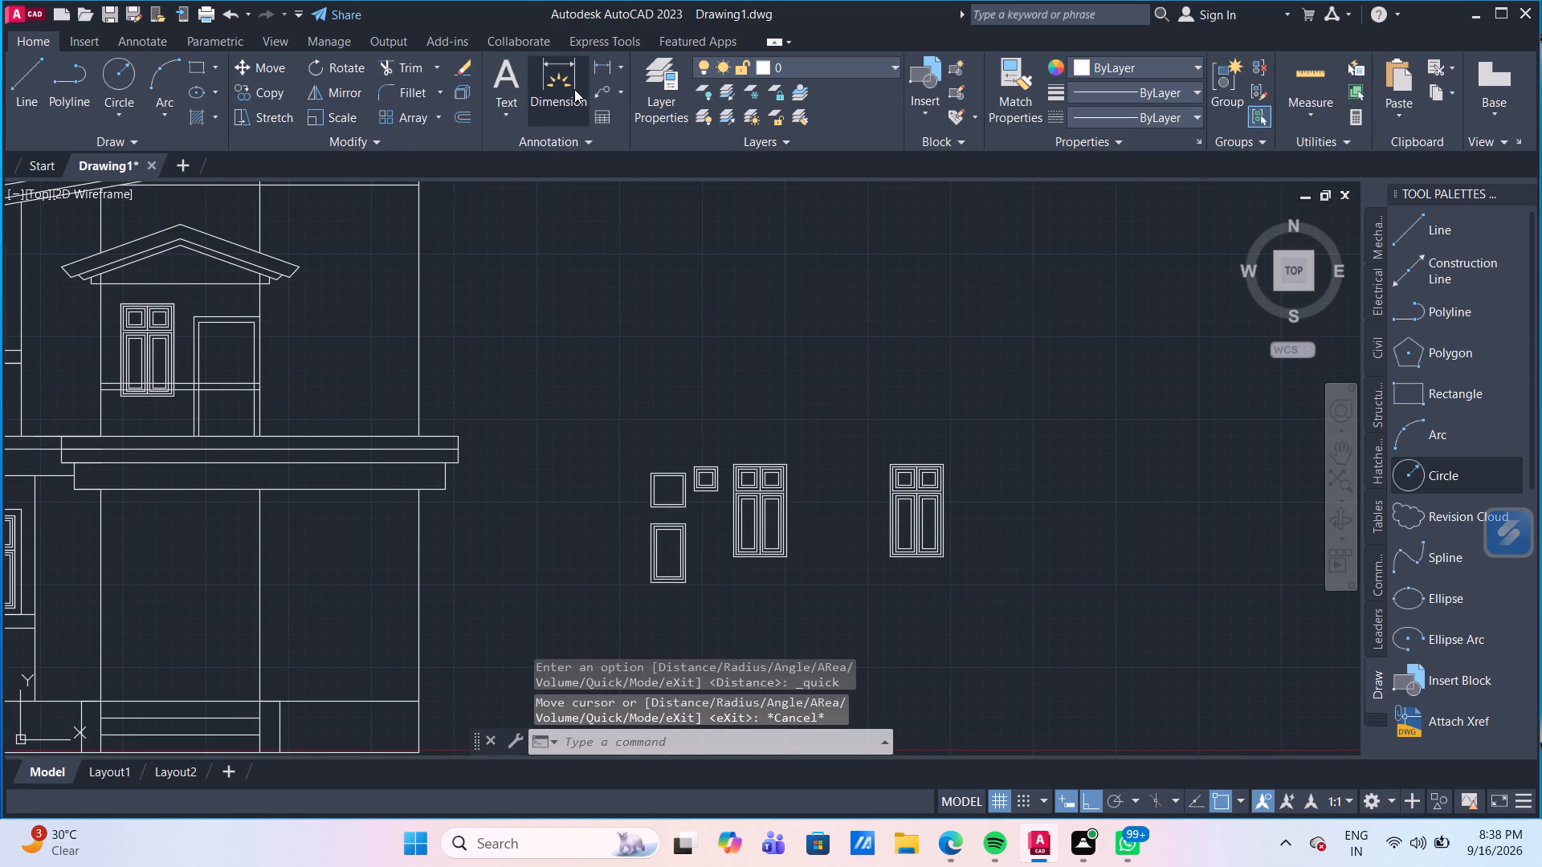
scroll(926, 505, "up", 2)
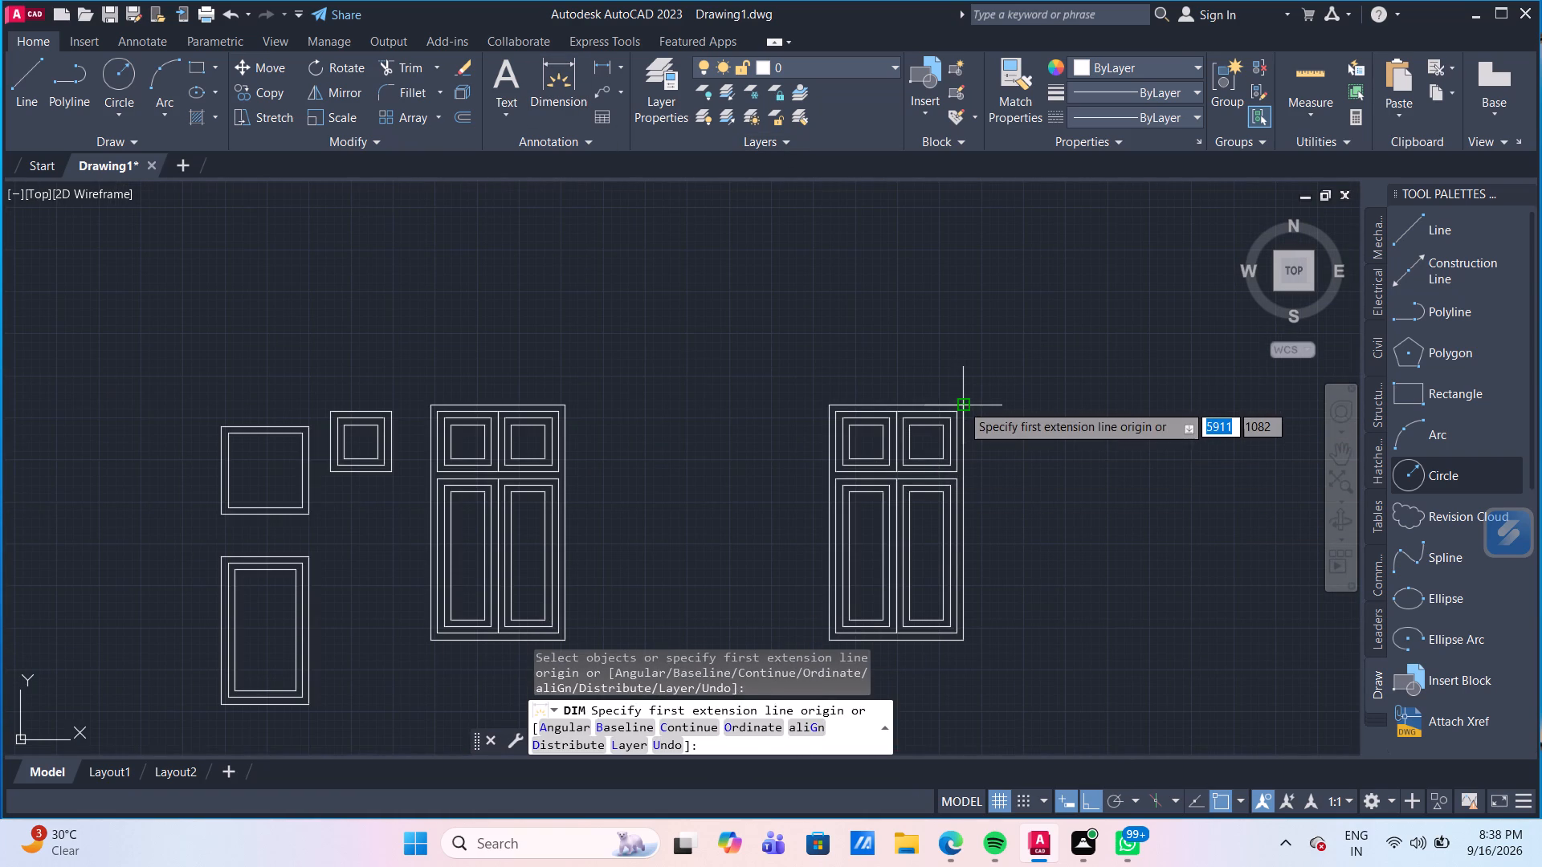
left_click(961, 404)
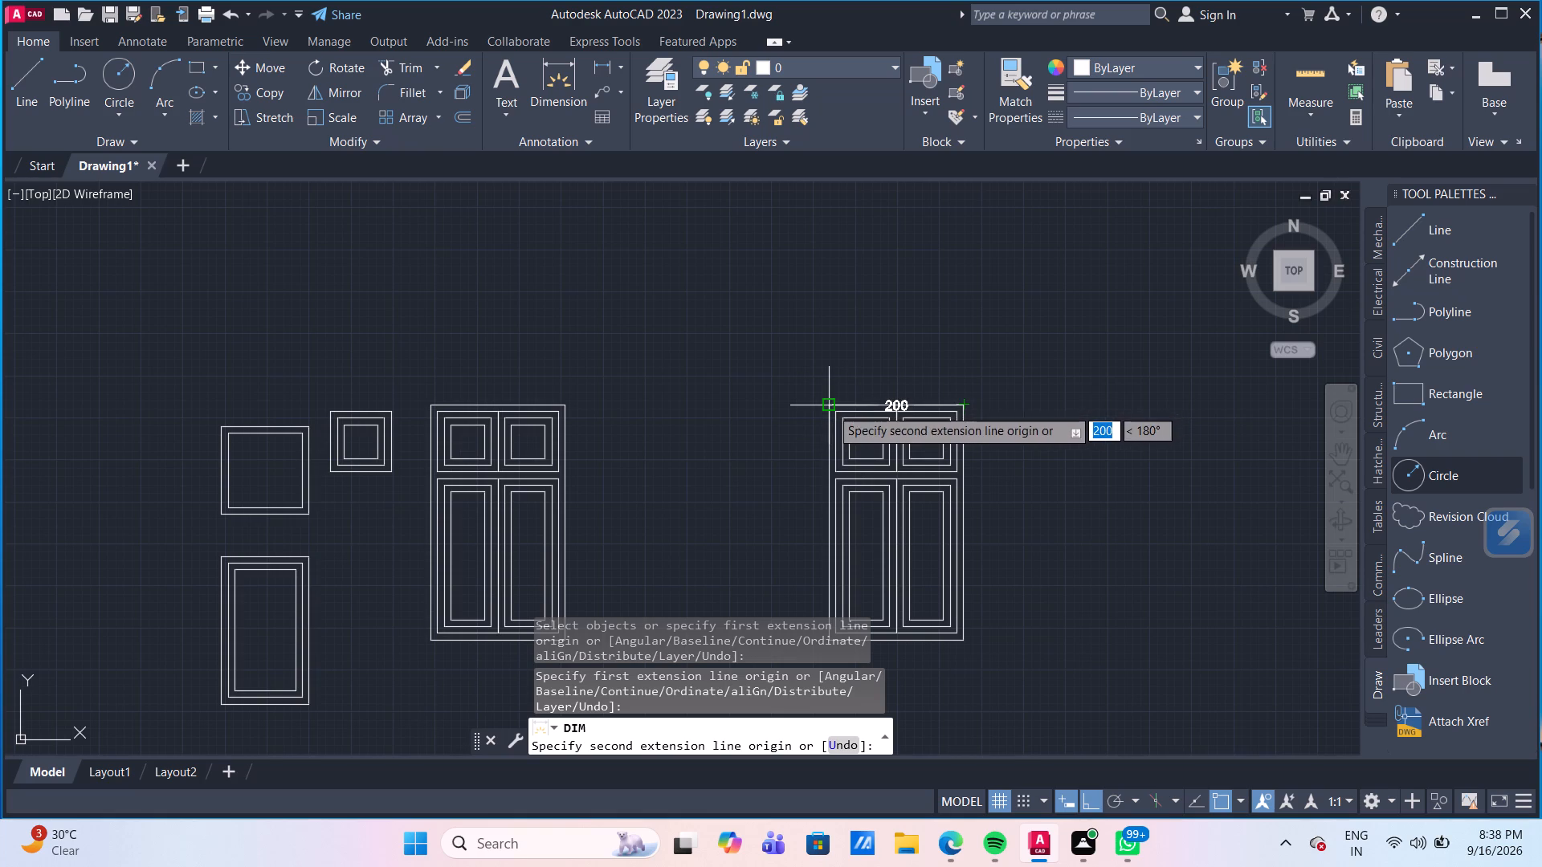
left_click(830, 408)
left_click(834, 355)
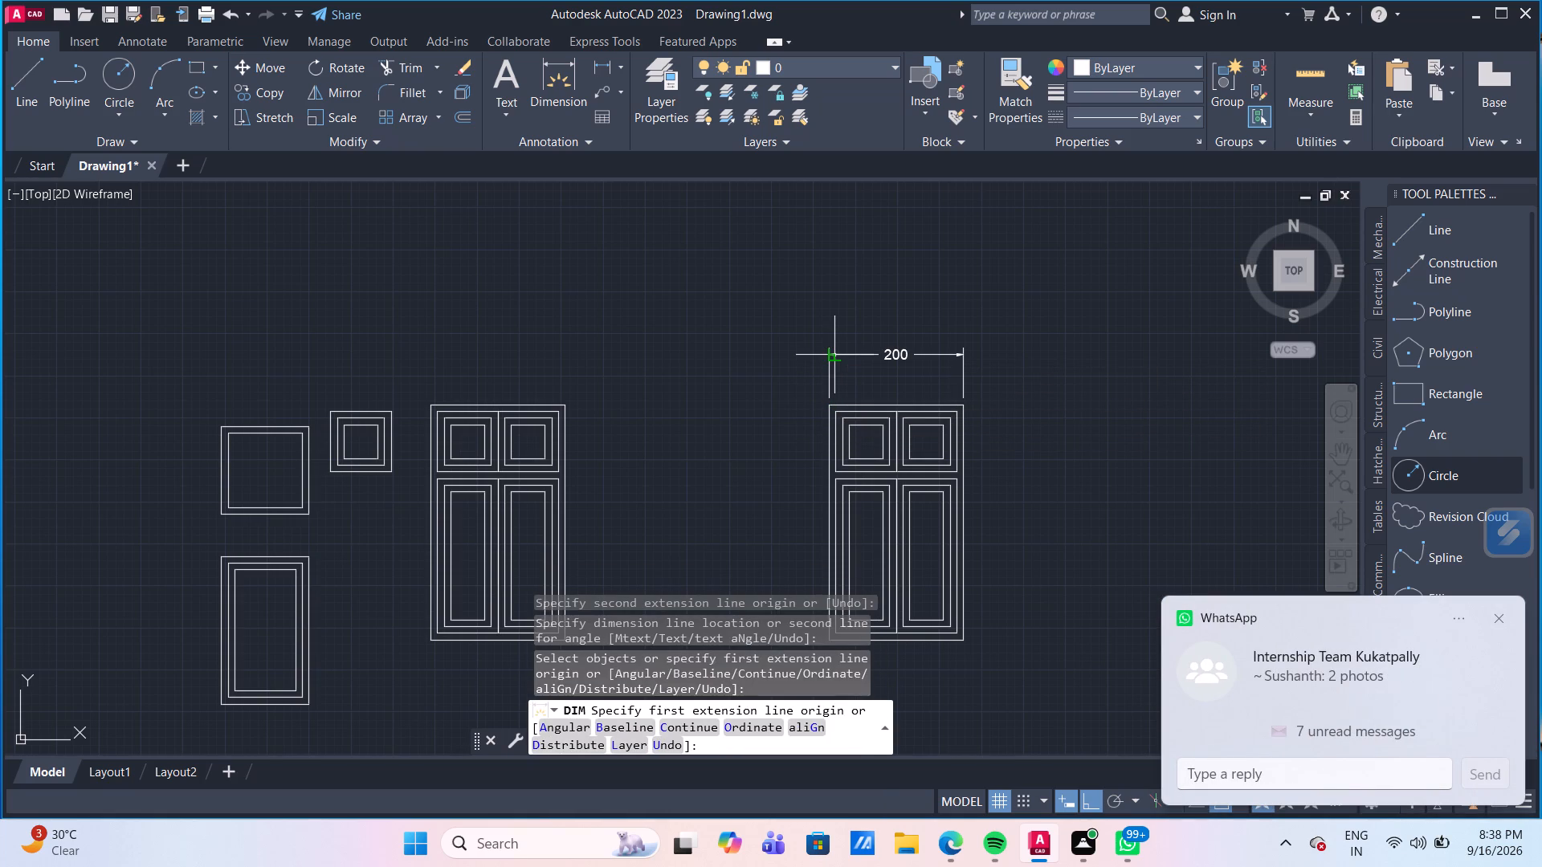
key("Escape")
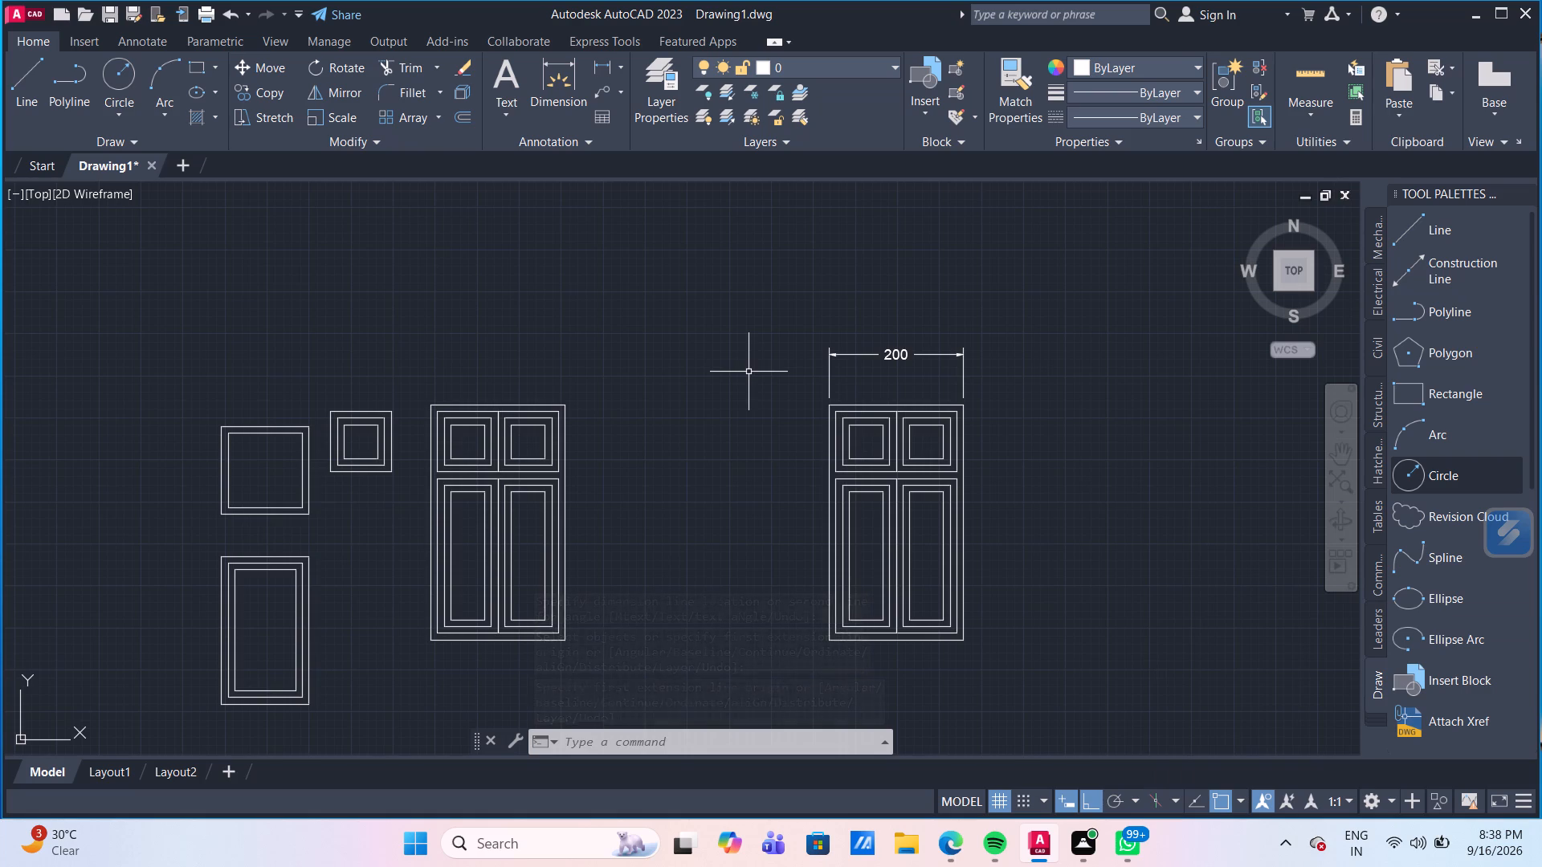
Offset both vertical edges of the blank wall section beside the gabled bay inward by 200 as window guide lines.
scroll(749, 372, "down", 3)
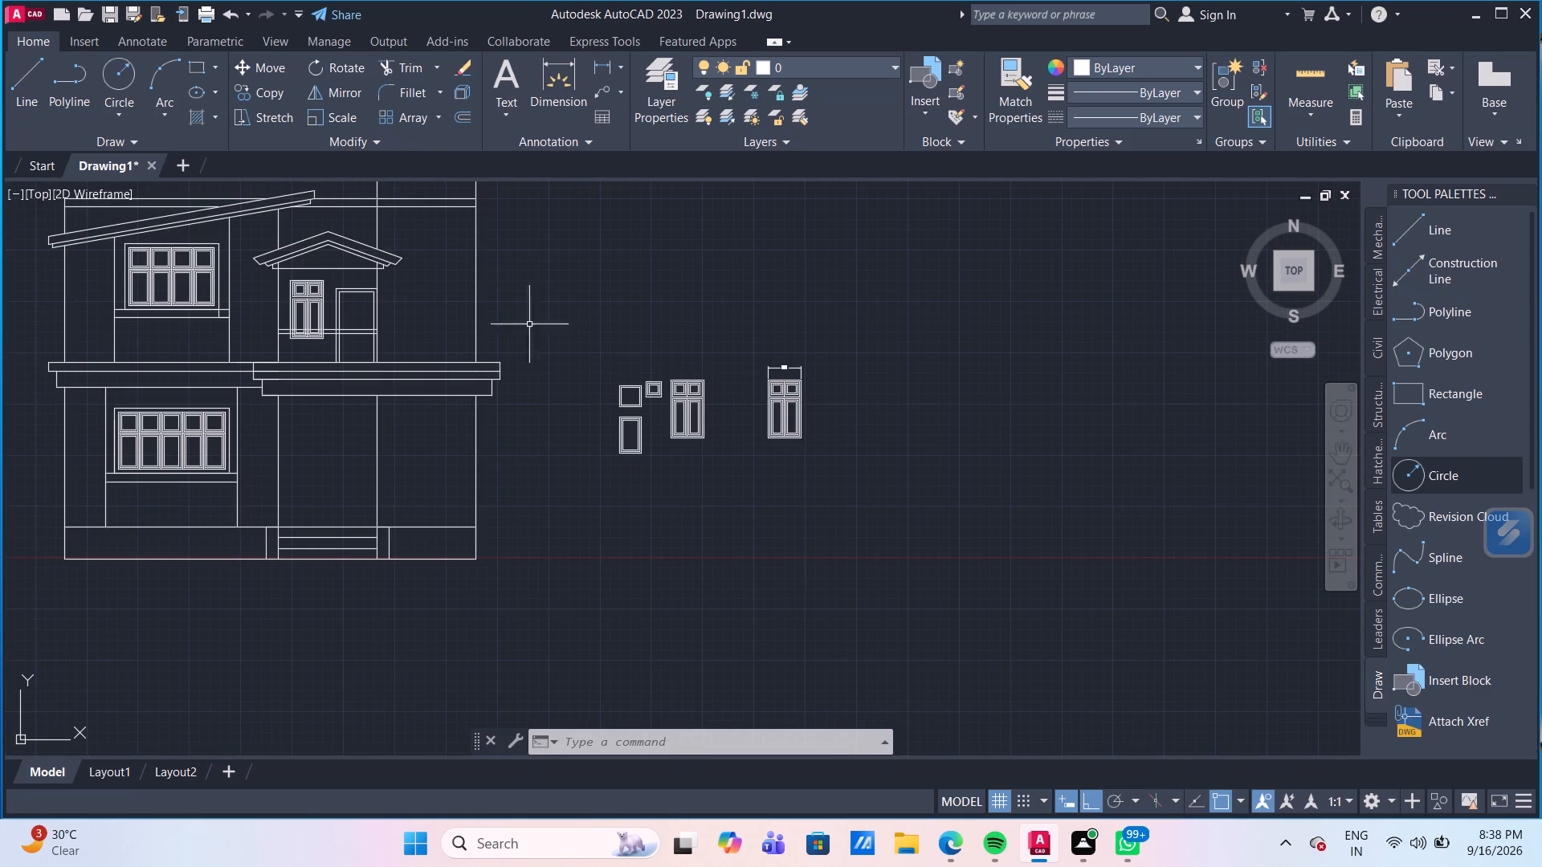
scroll(458, 301, "up", 1)
middle_click_drag(458, 301, 619, 387)
scroll(594, 362, "up", 1)
middle_click_drag(594, 362, 638, 472)
scroll(638, 472, "down", 1)
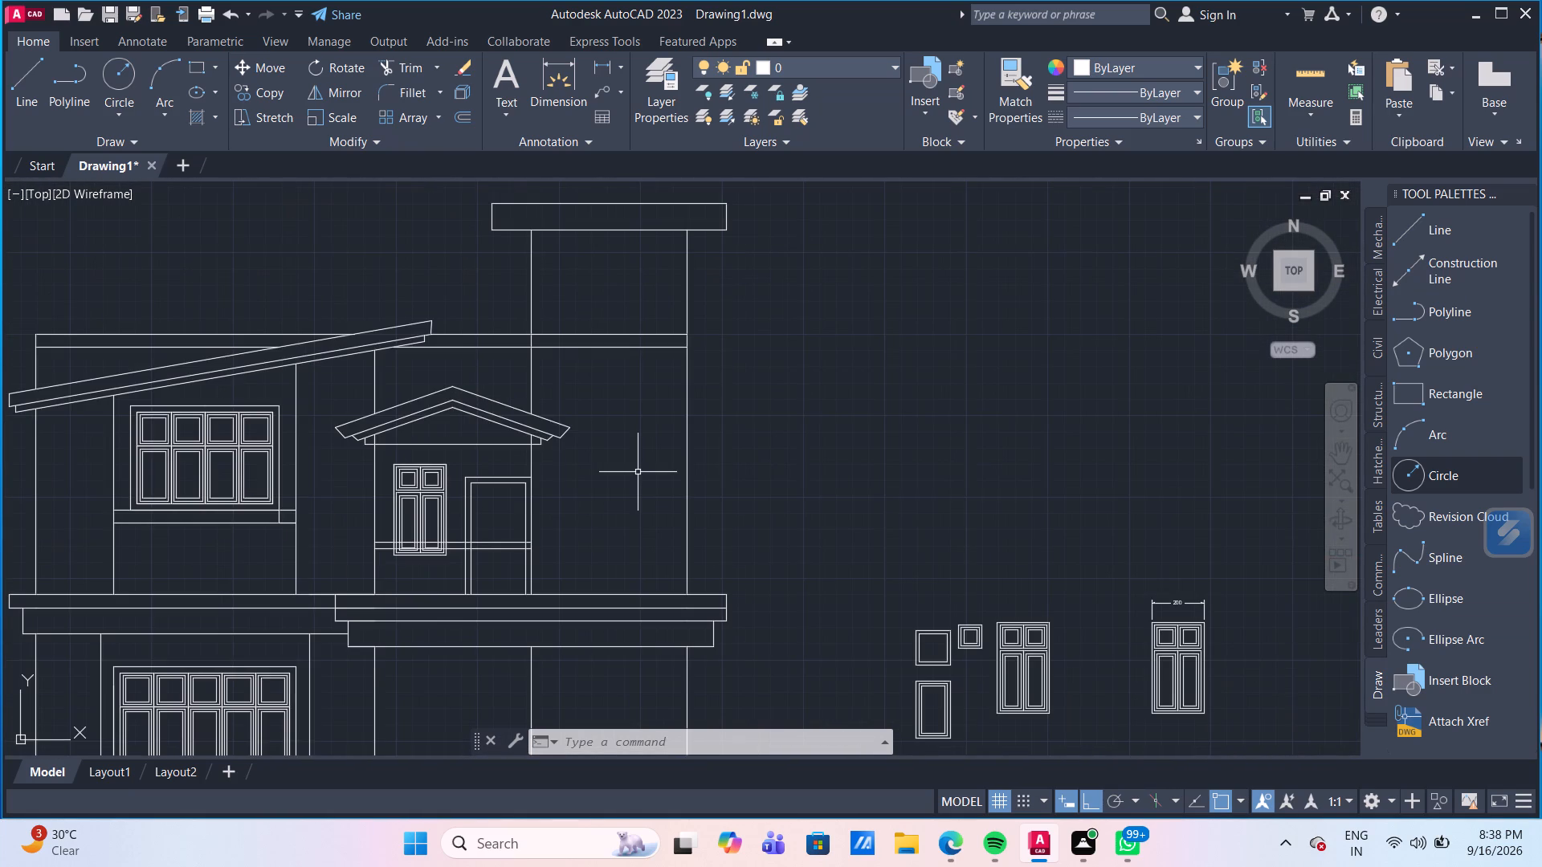
key("o")
key("Return")
type("200")
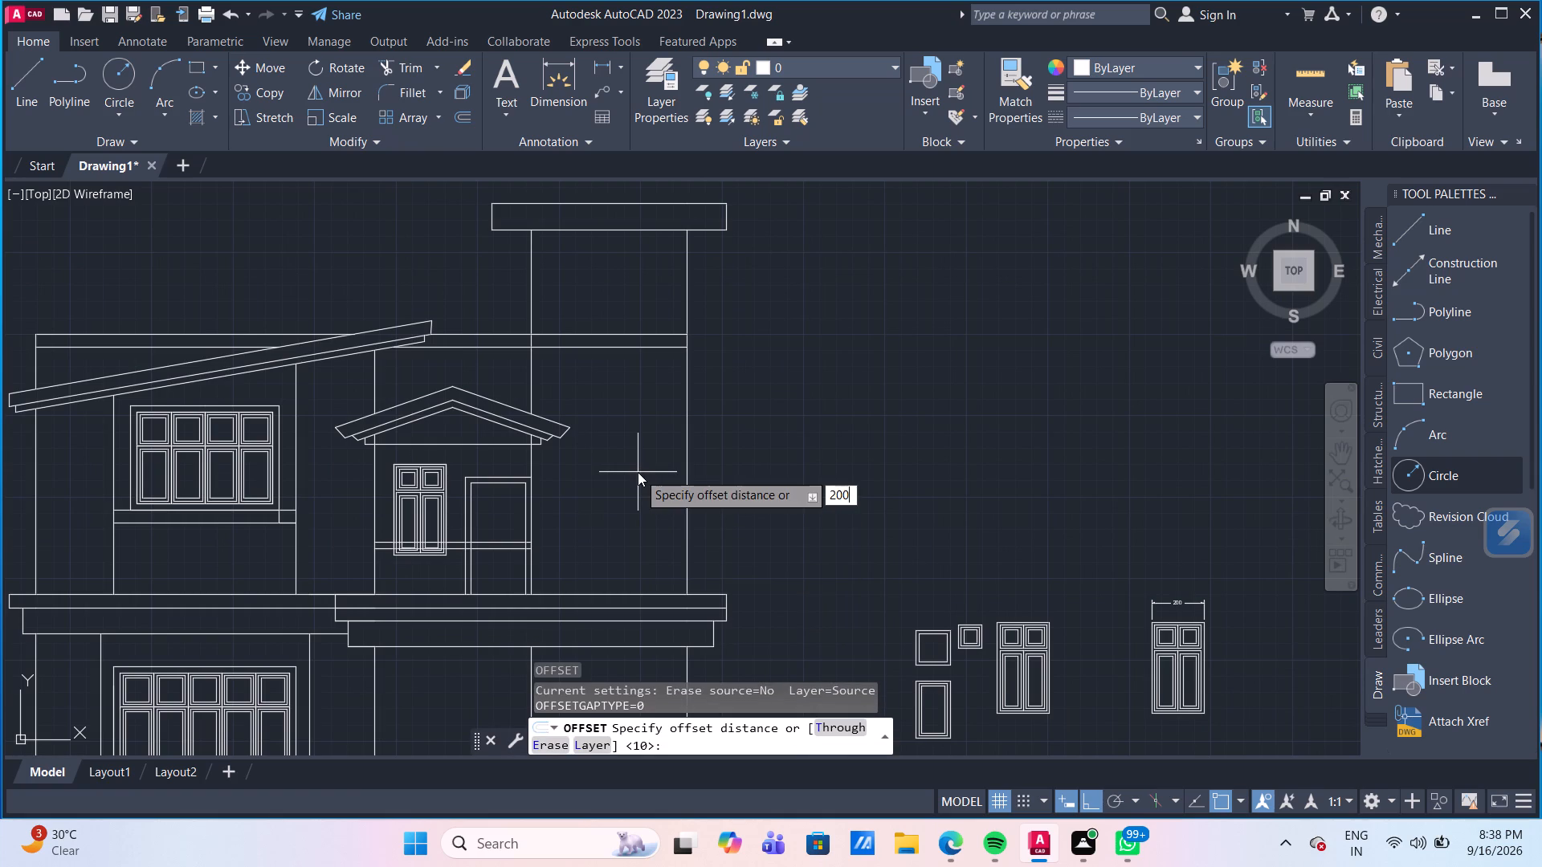
key("Return")
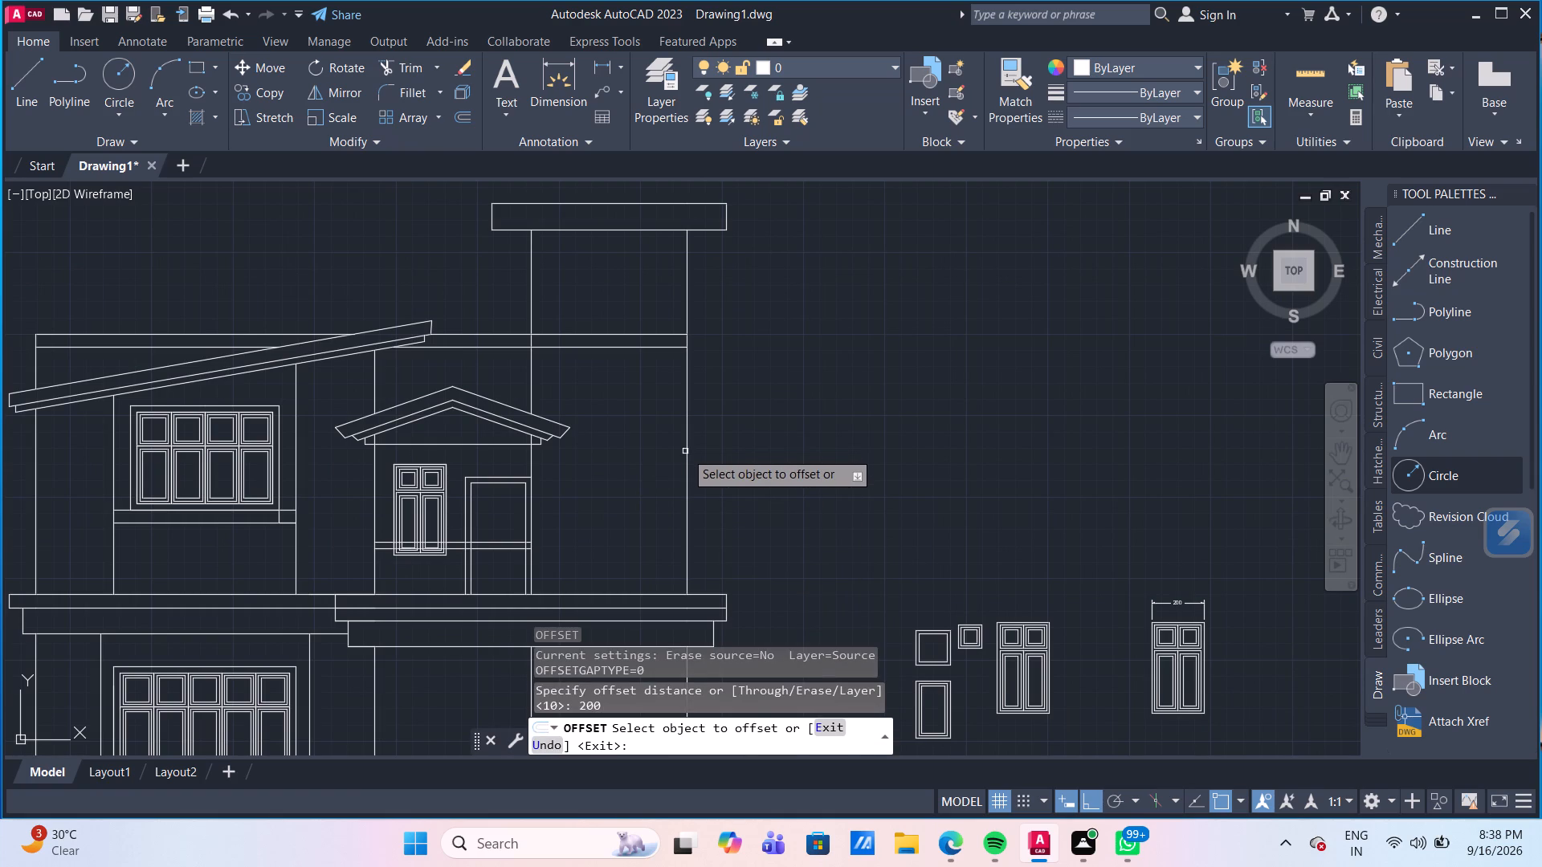
left_click(689, 455)
left_click(657, 453)
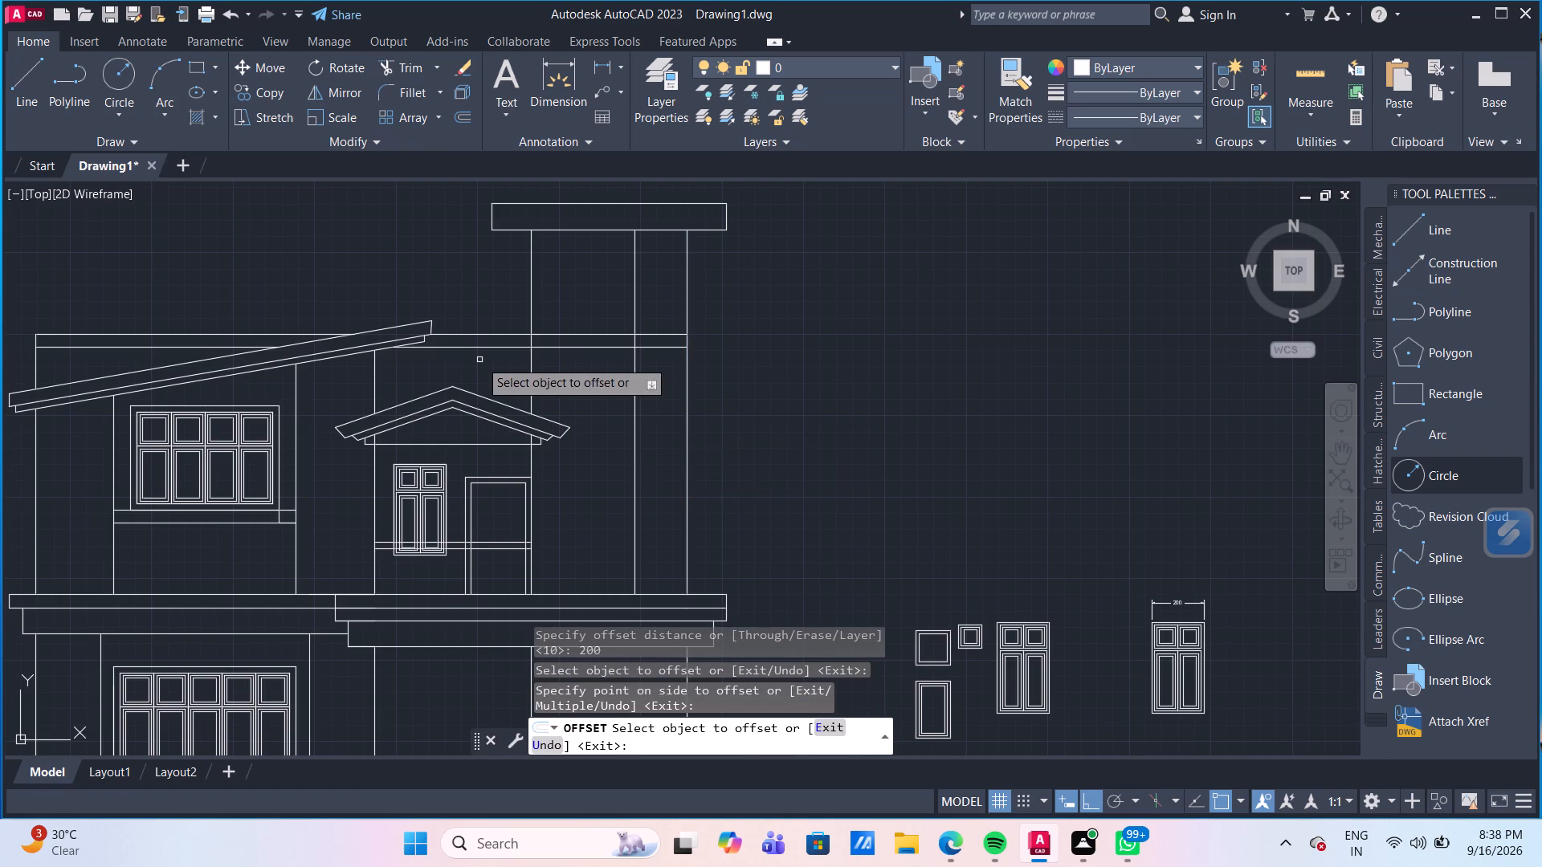
left_click(528, 372)
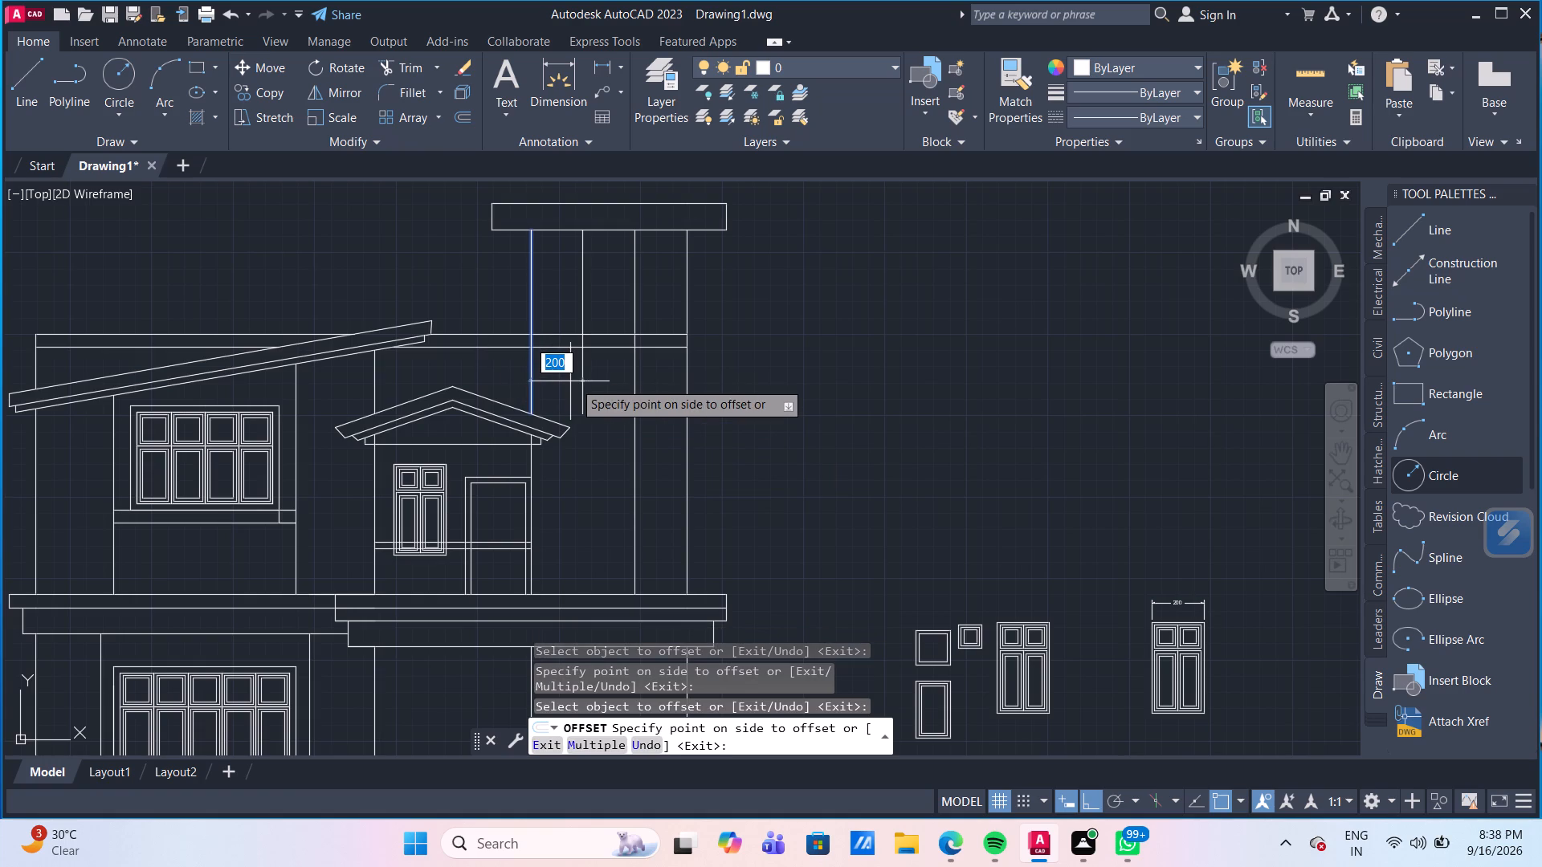
left_click(574, 381)
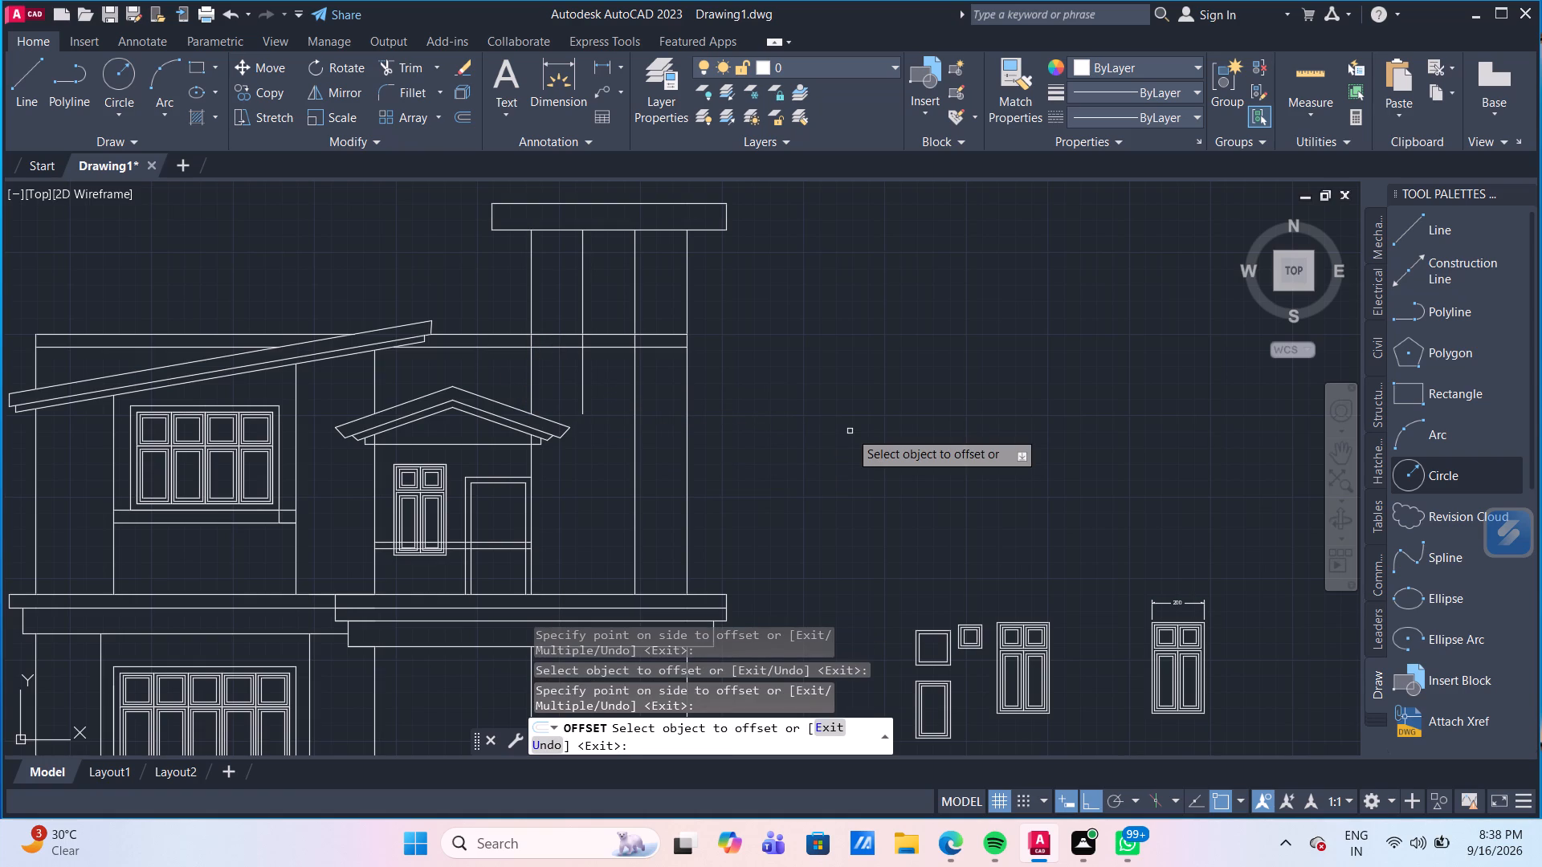
key("Escape")
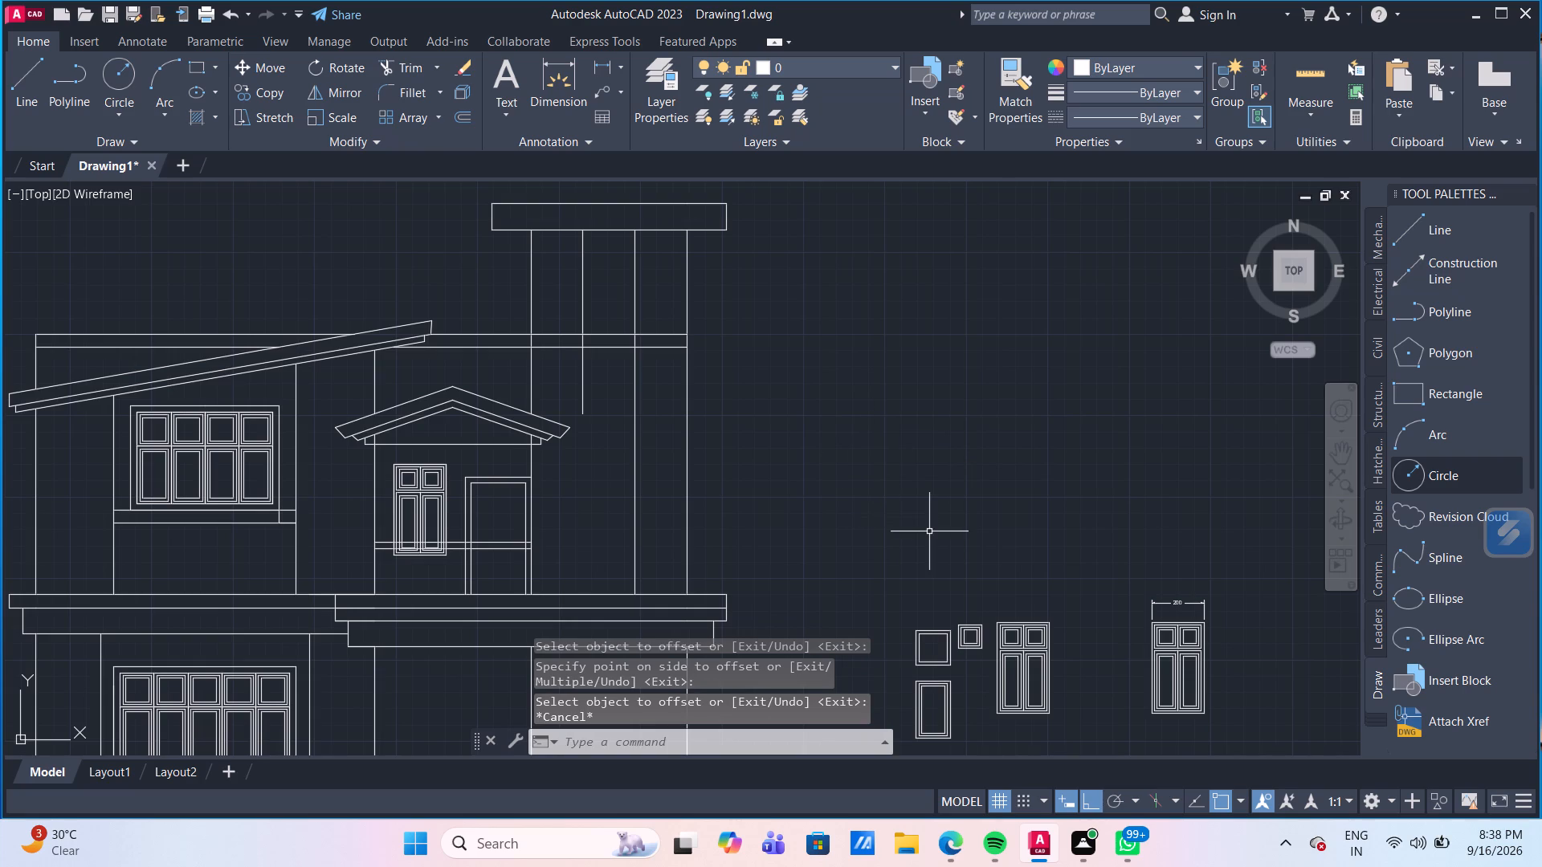
Move the undimensioned detached window by its top-right corner to where the right guide line meets the roof band's lower line.
middle_click_drag(924, 515, 882, 437)
scroll(1003, 545, "up", 1)
left_click_drag(1029, 590, 991, 560)
left_click(968, 520)
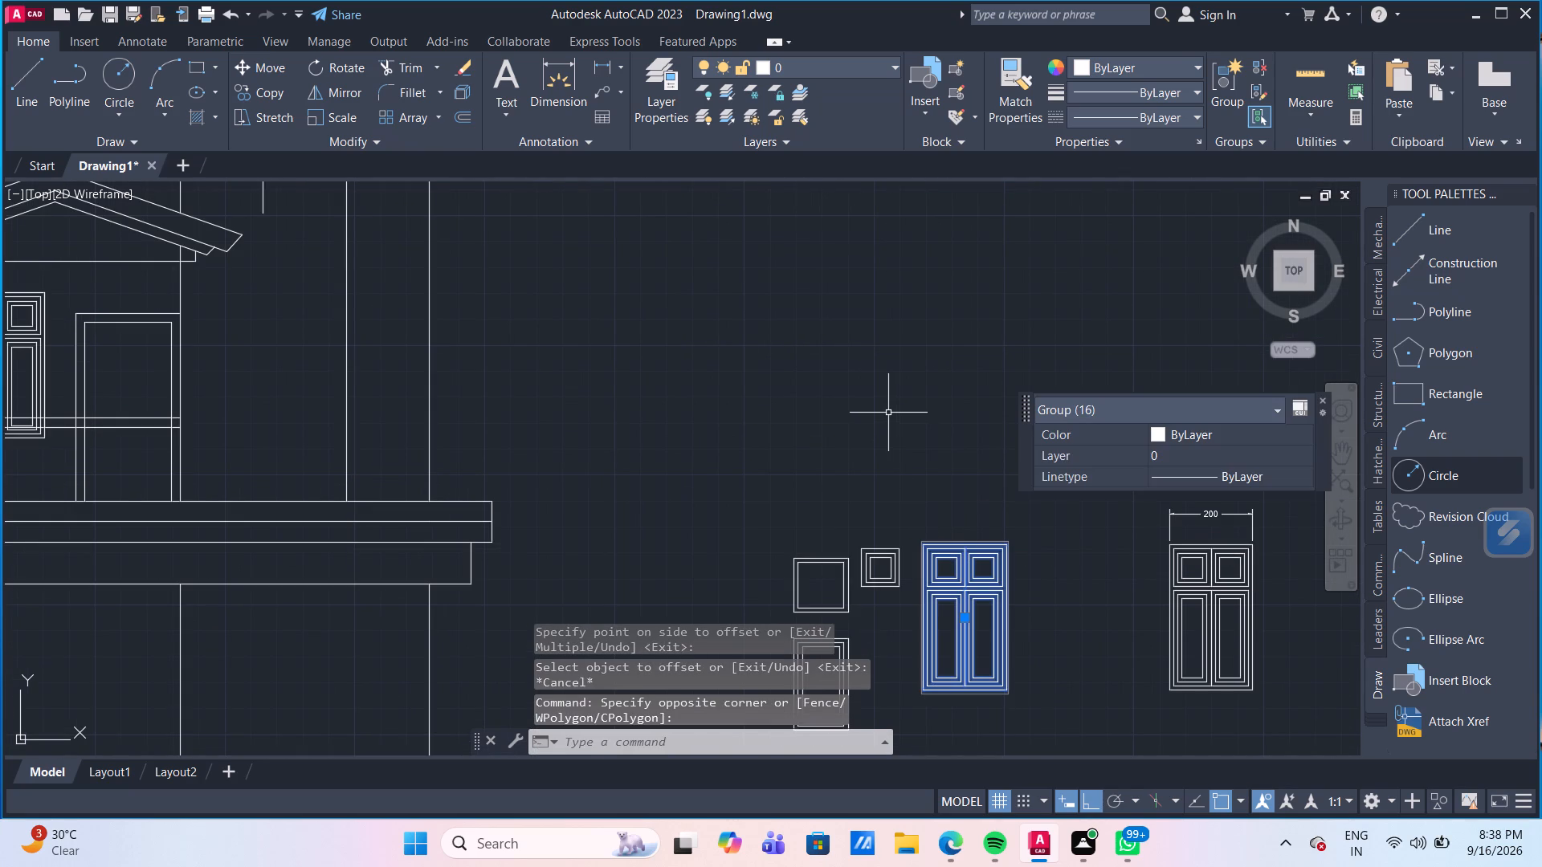
key("m")
key("Return")
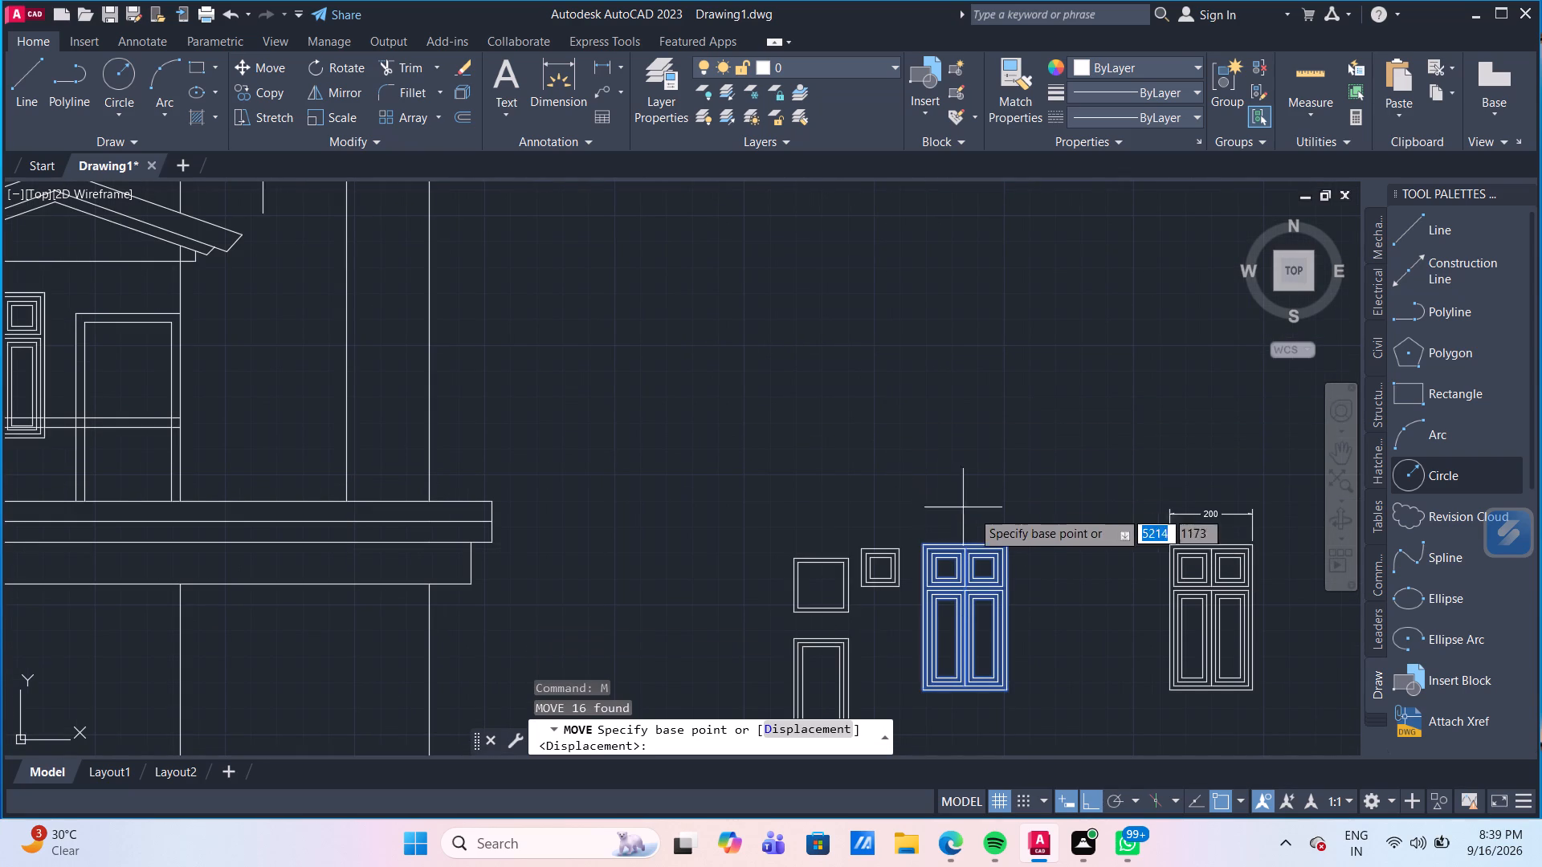
scroll(1007, 543, "up", 2)
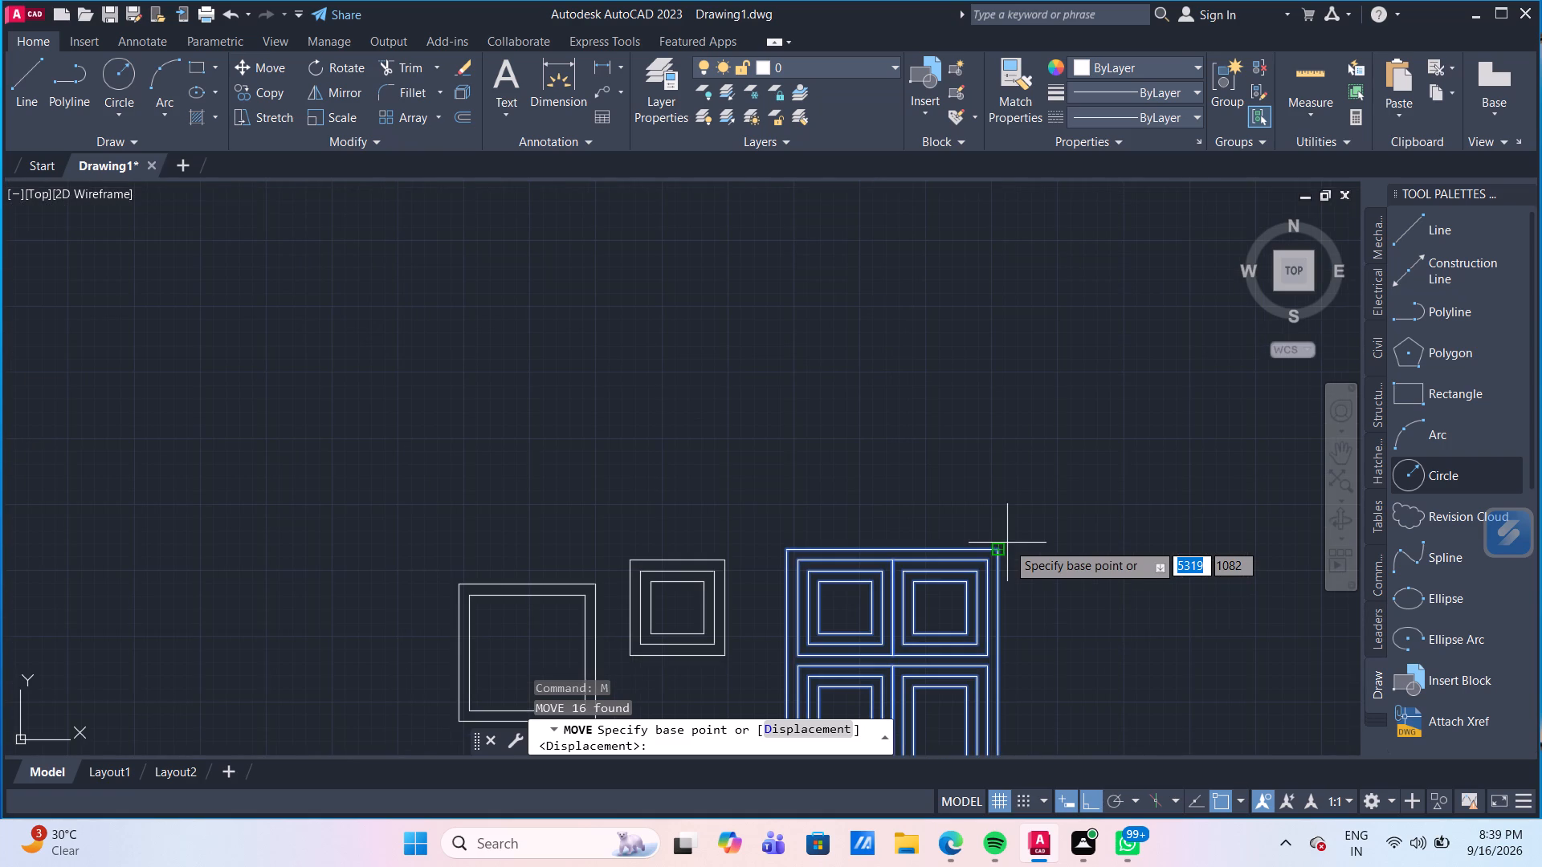
left_click(1001, 546)
scroll(471, 343, "down", 2)
middle_click_drag(454, 348, 456, 349)
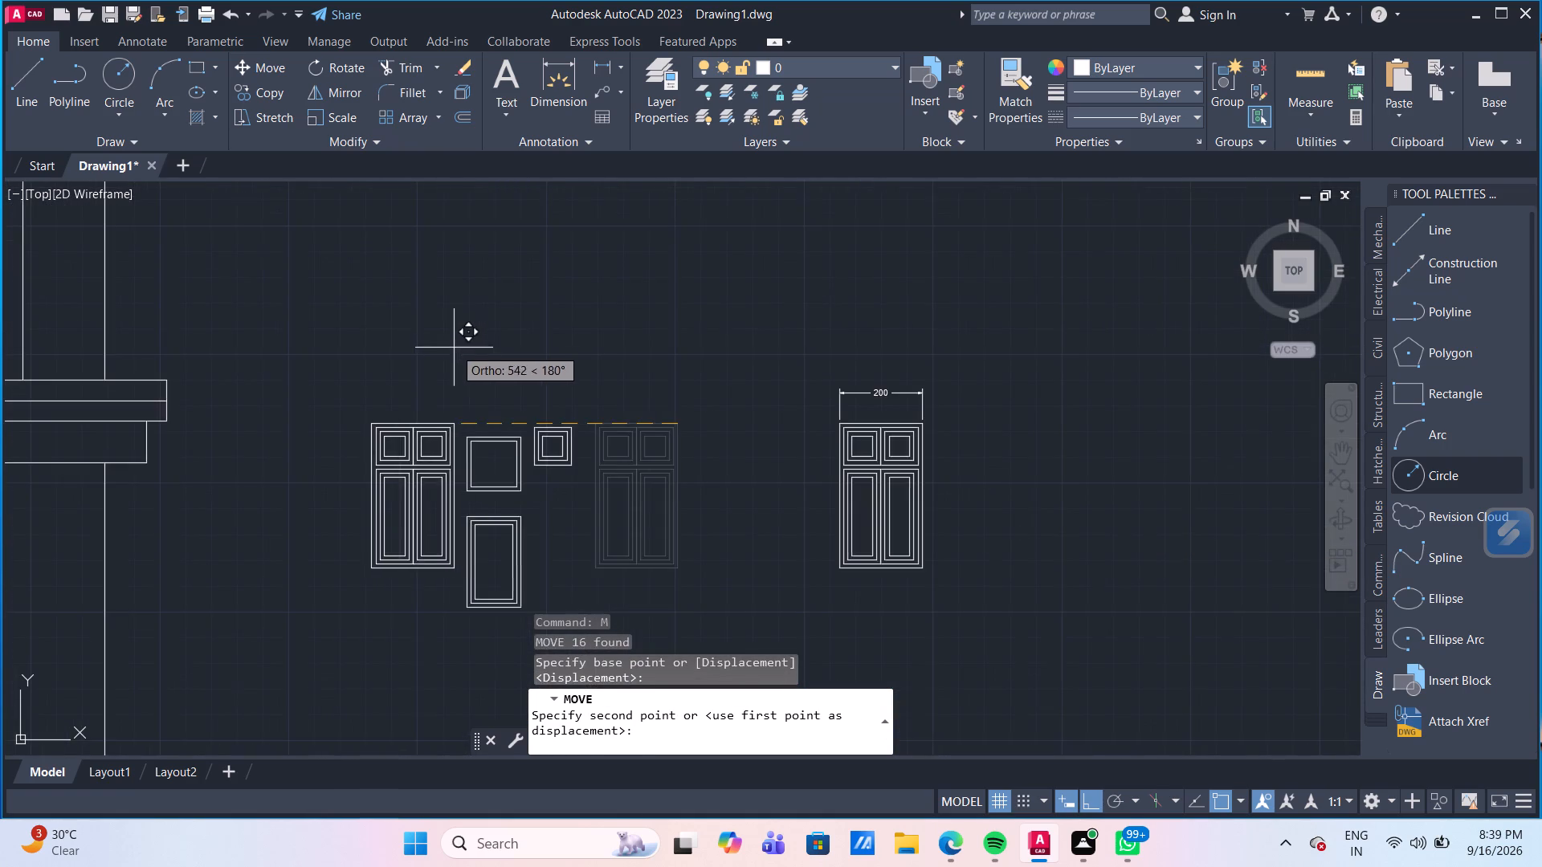
middle_click_drag(456, 349, 674, 471)
scroll(396, 382, "down", 2)
middle_click_drag(291, 295, 328, 399)
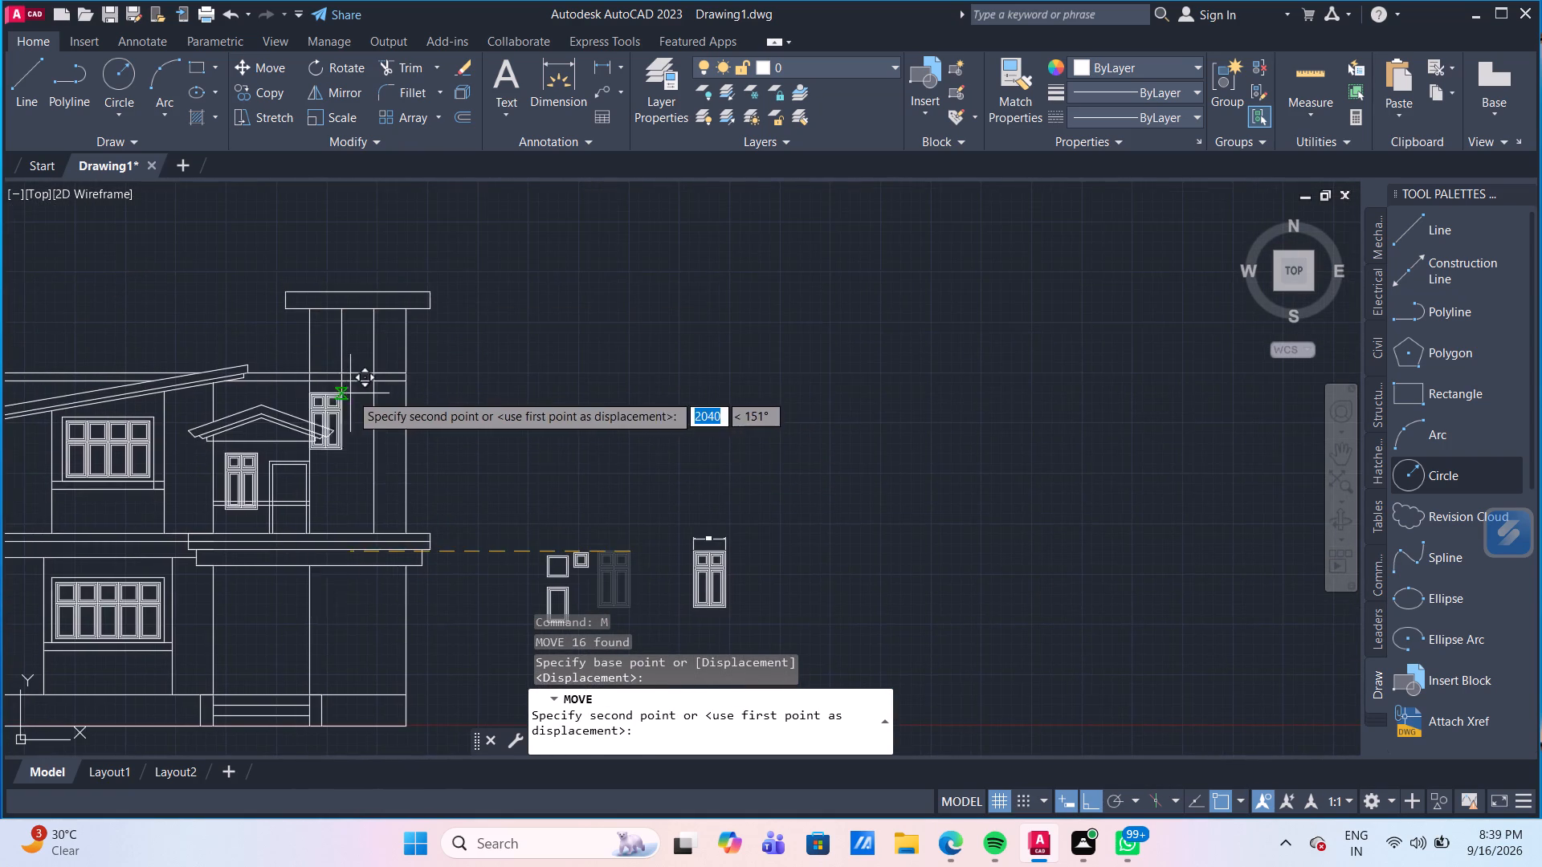
scroll(378, 382, "up", 4)
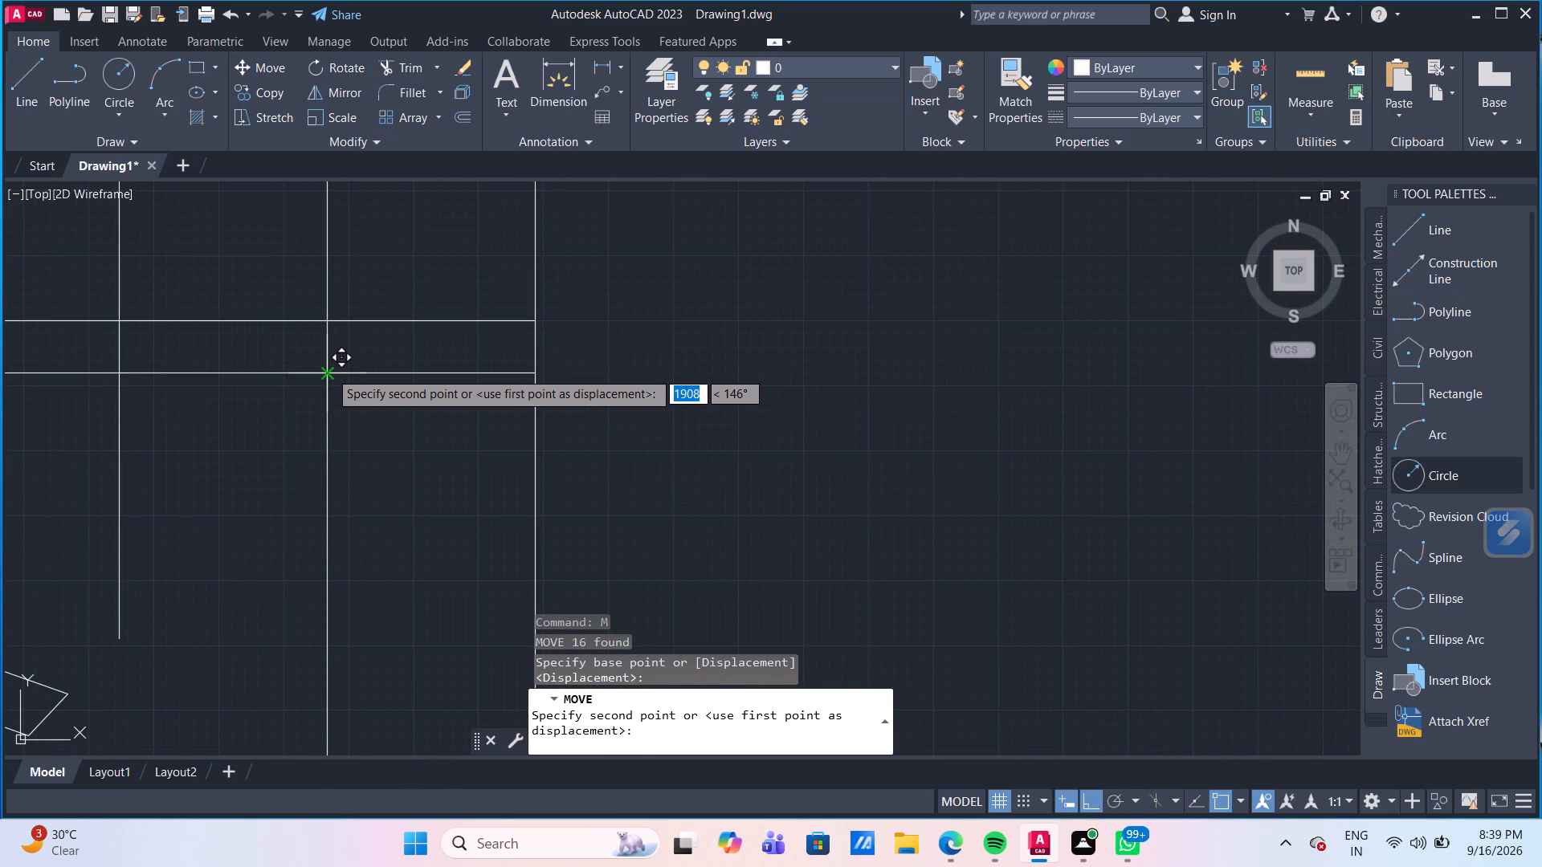
left_click(329, 371)
scroll(470, 421, "down", 3)
middle_click_drag(541, 454, 624, 338)
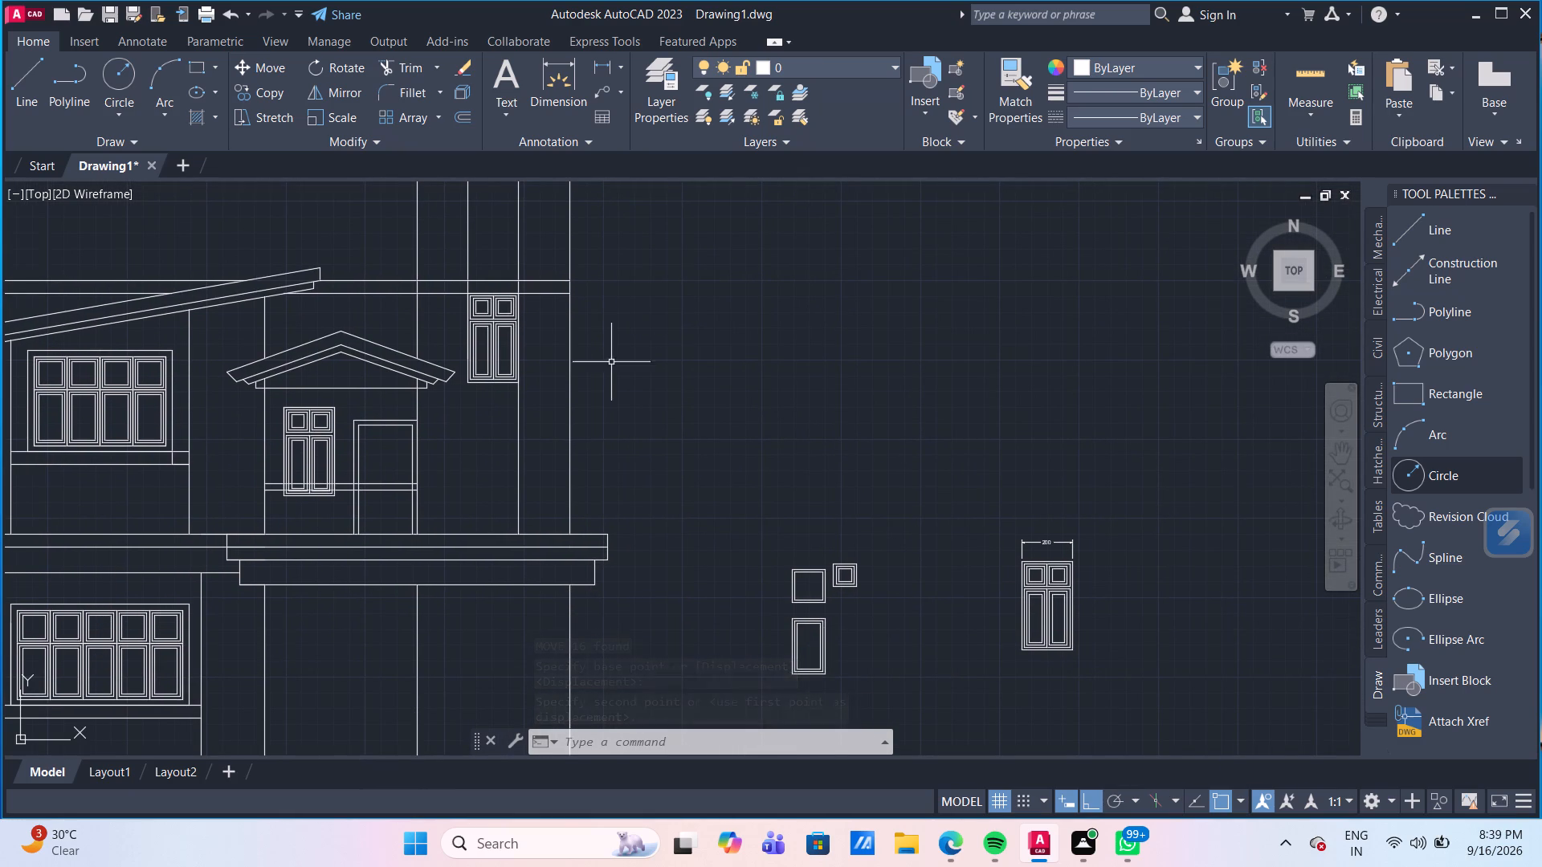
Stretch the lower end of the left guide line straight down by about 1504, into the ground-storey wall.
middle_click_drag(610, 368, 602, 324)
scroll(422, 391, "up", 1)
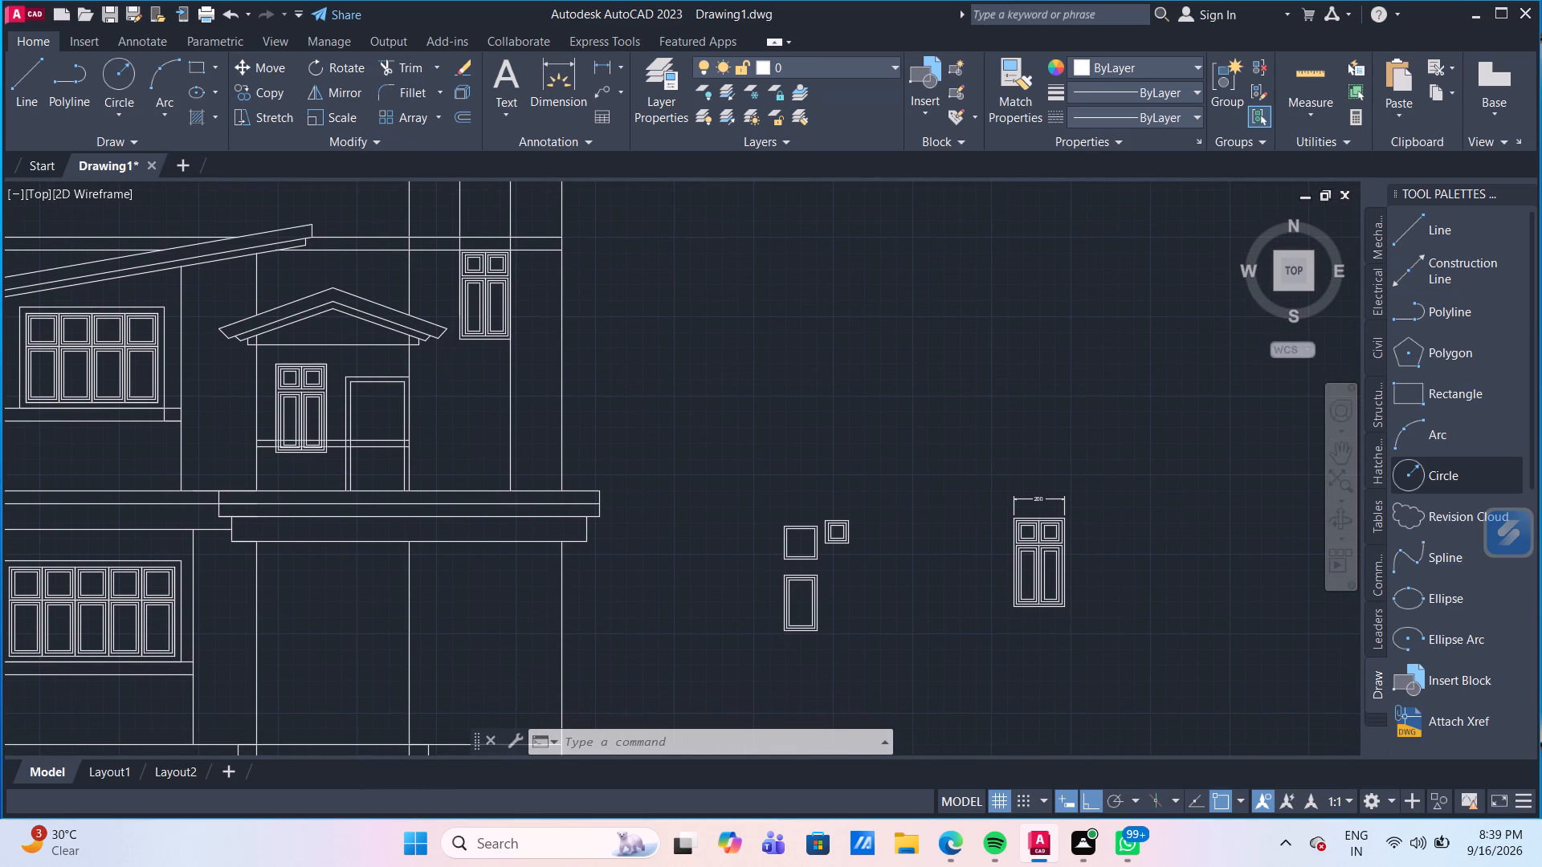
middle_click_drag(478, 449, 479, 396)
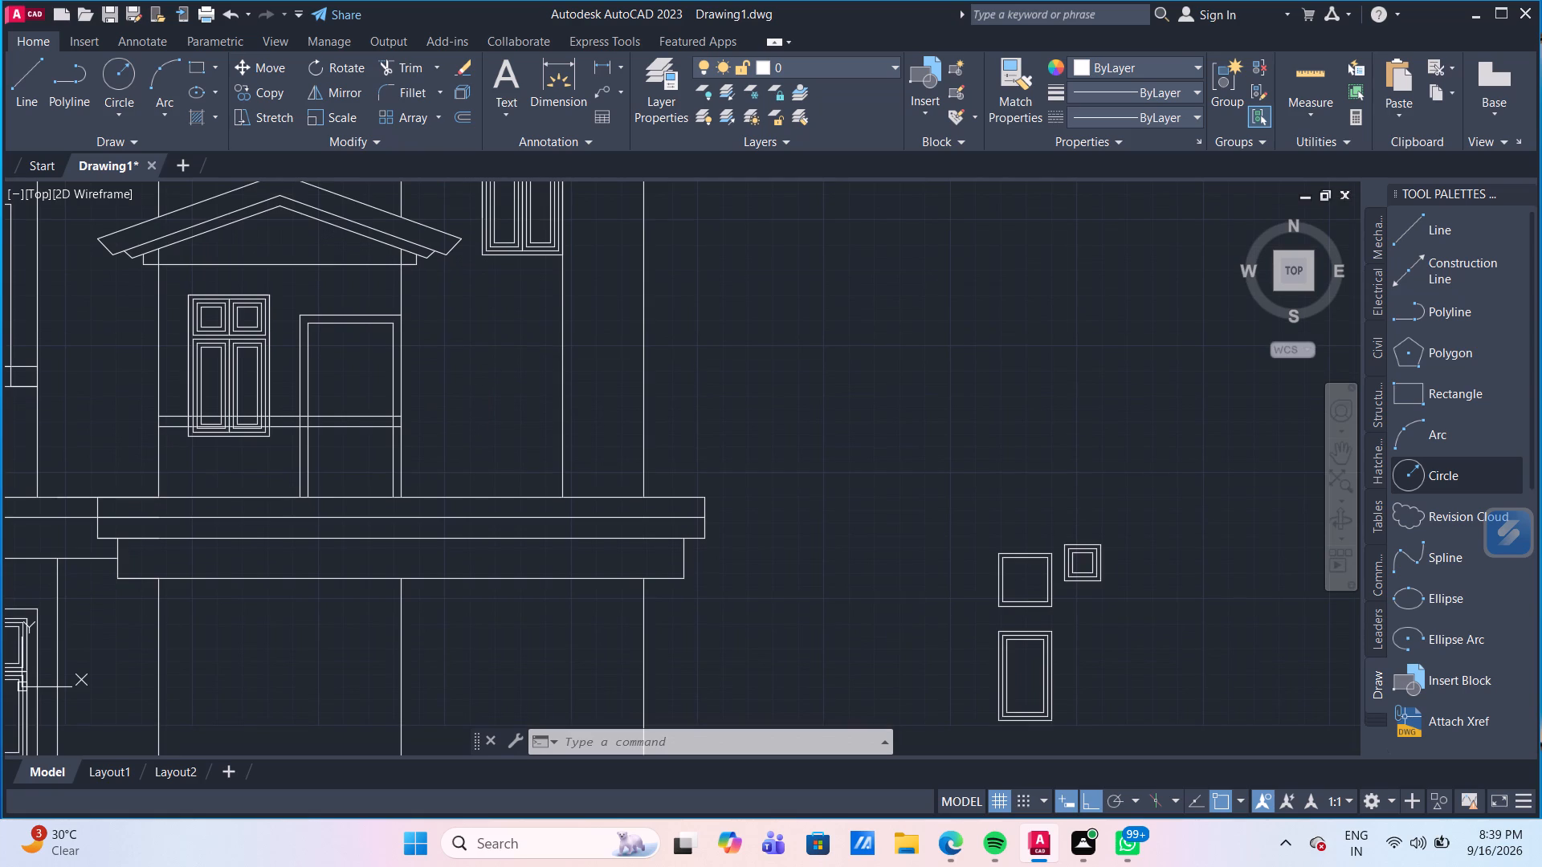
scroll(484, 397, "down", 2)
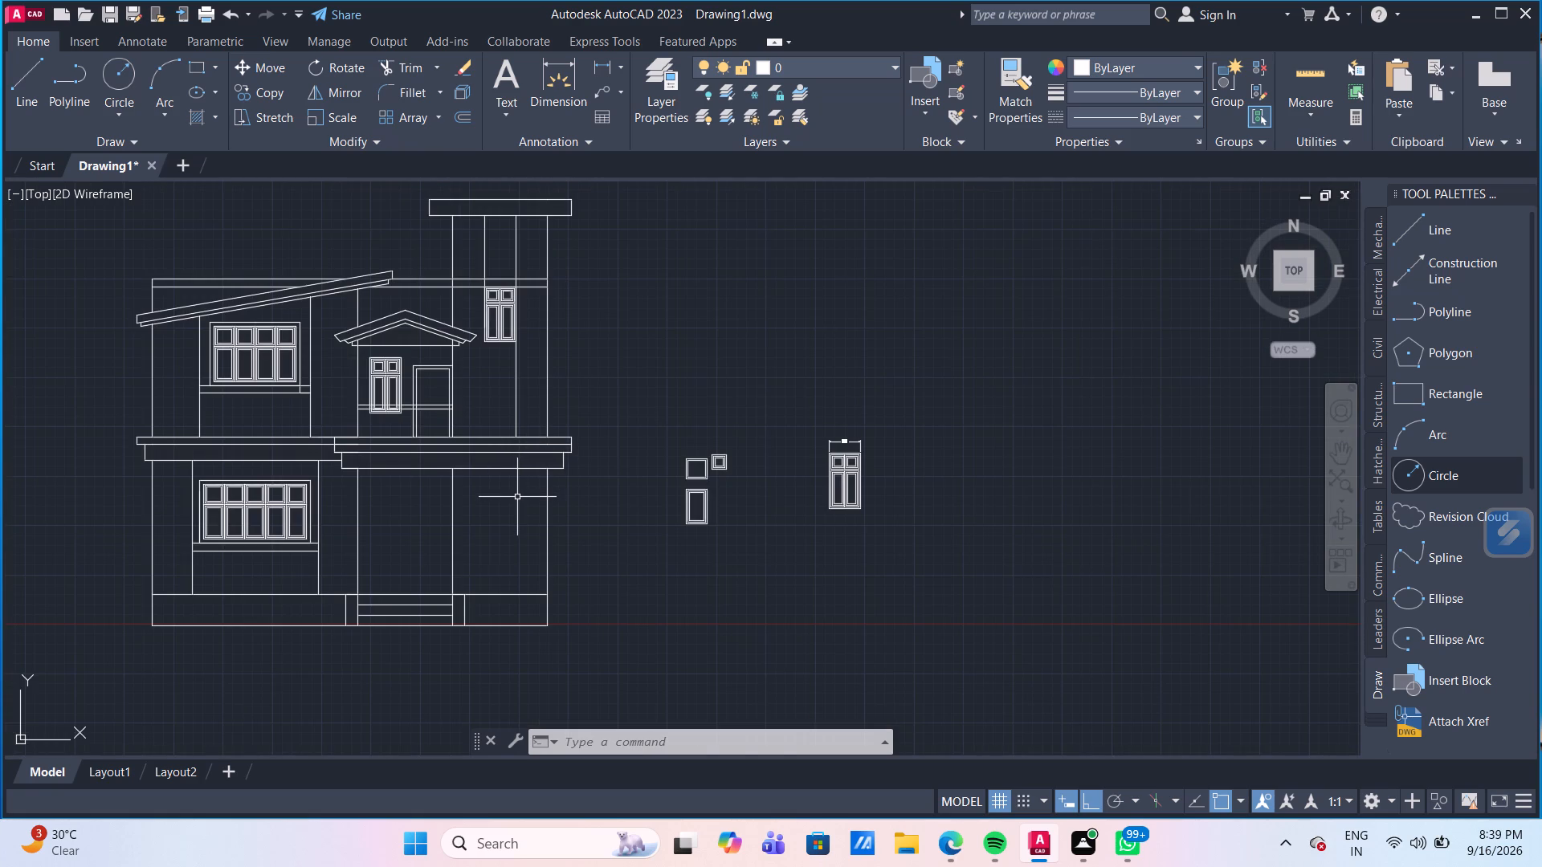
scroll(517, 497, "up", 1)
scroll(517, 497, "down", 1)
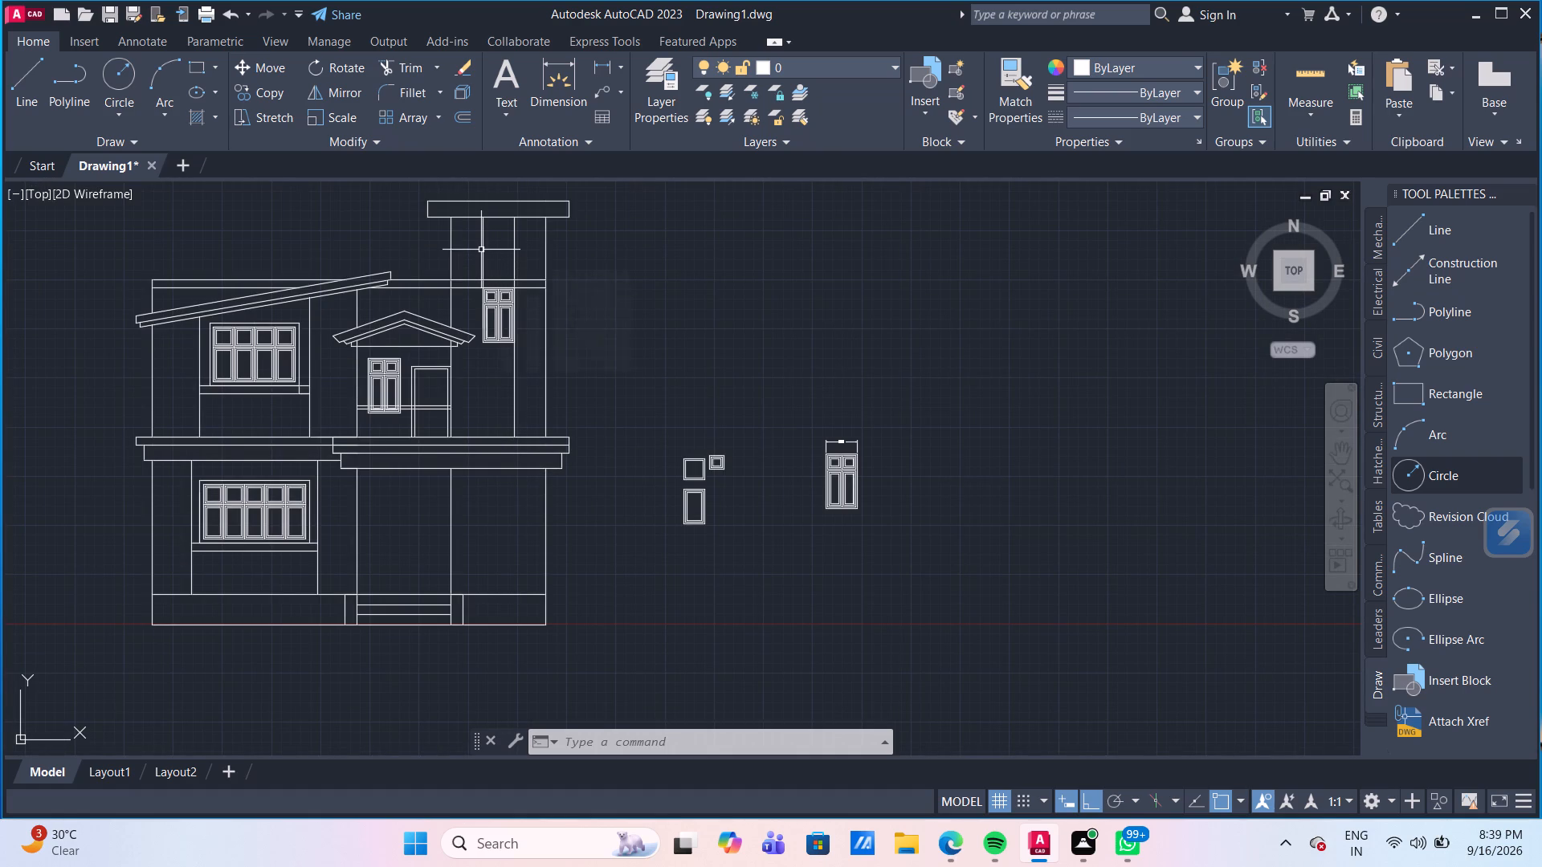
left_click(483, 255)
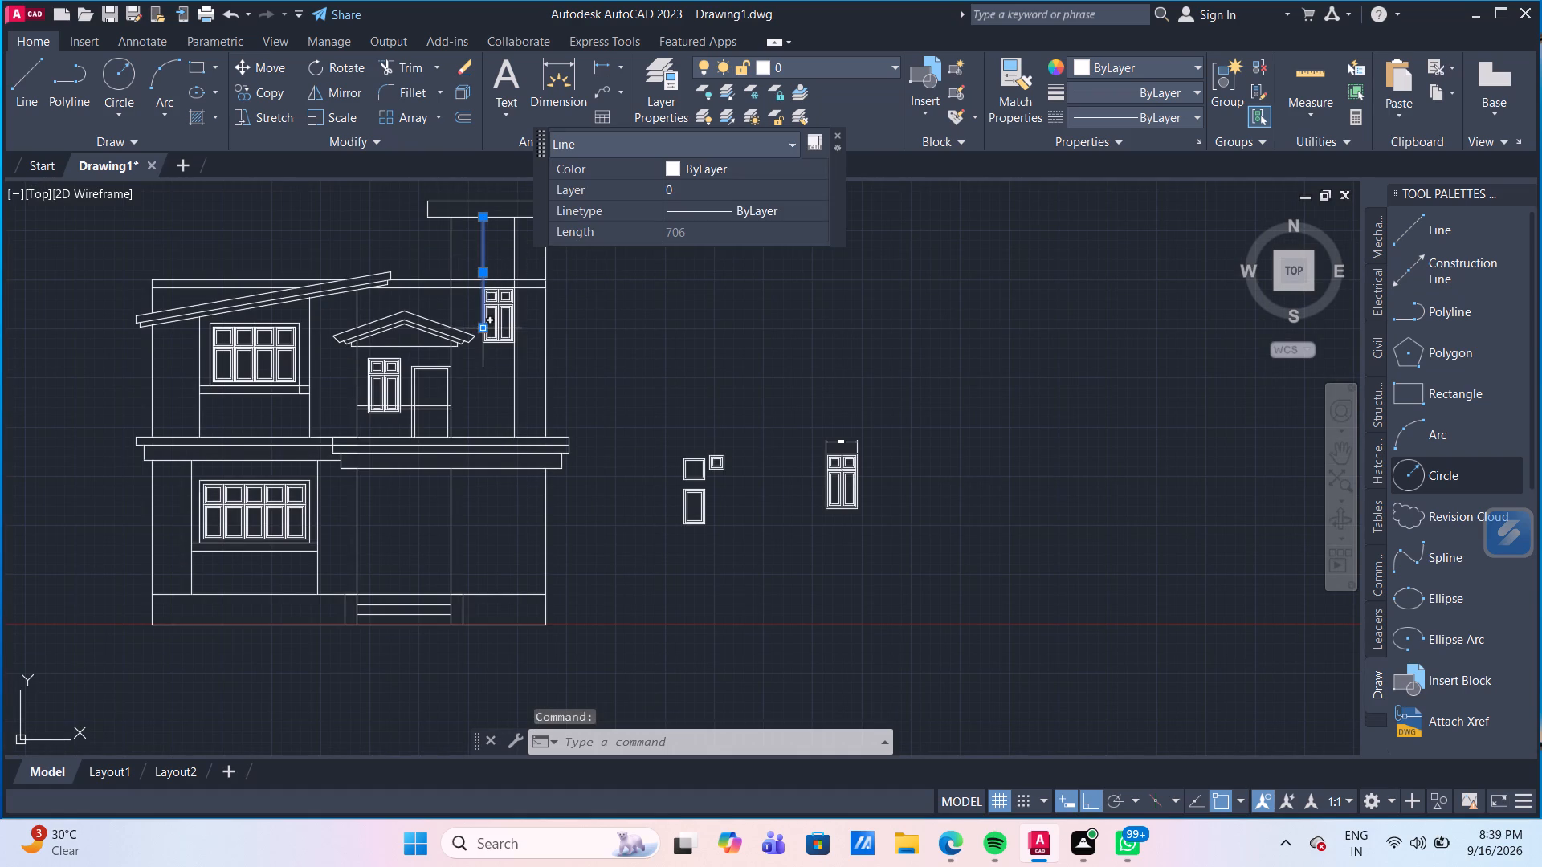
left_click(480, 329)
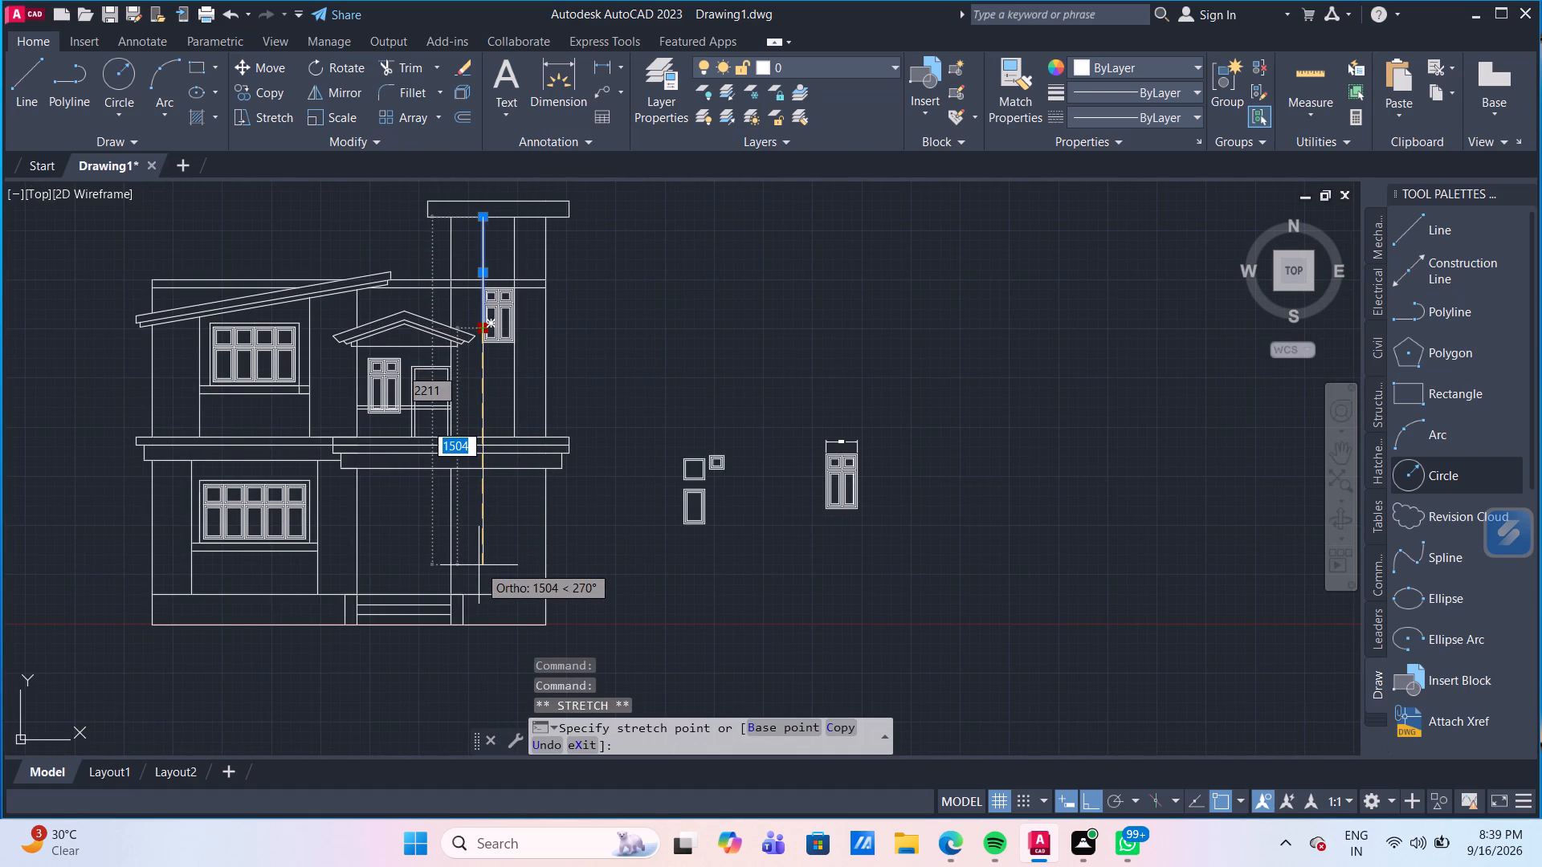
left_click(479, 565)
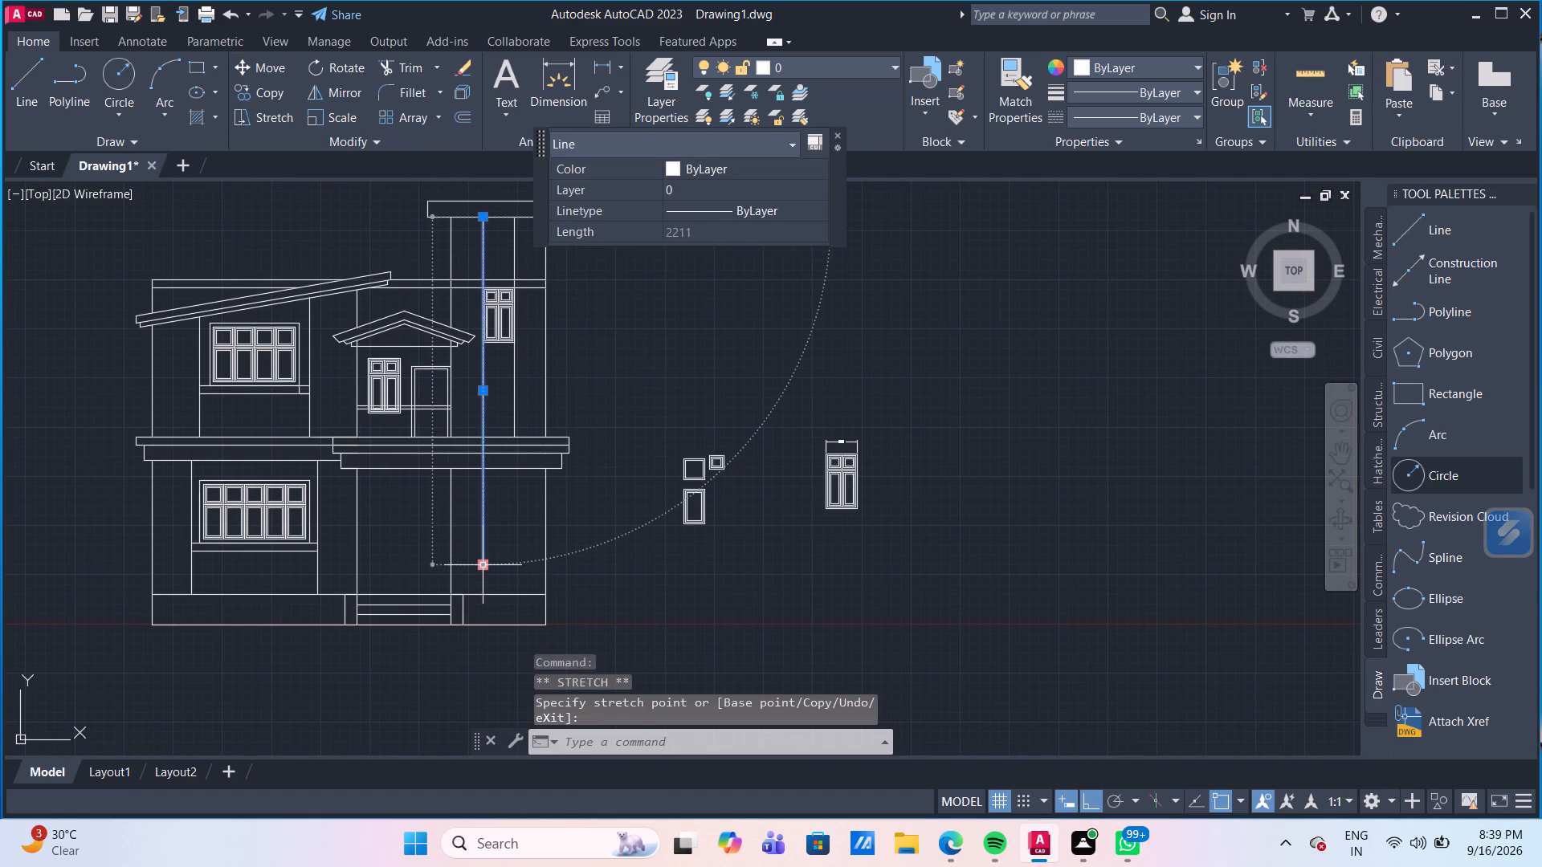
key("Escape")
Draw a horizontal line about 486 long from the right end of the gabled bay's upper rail line, across both guide lines.
scroll(538, 472, "up", 1)
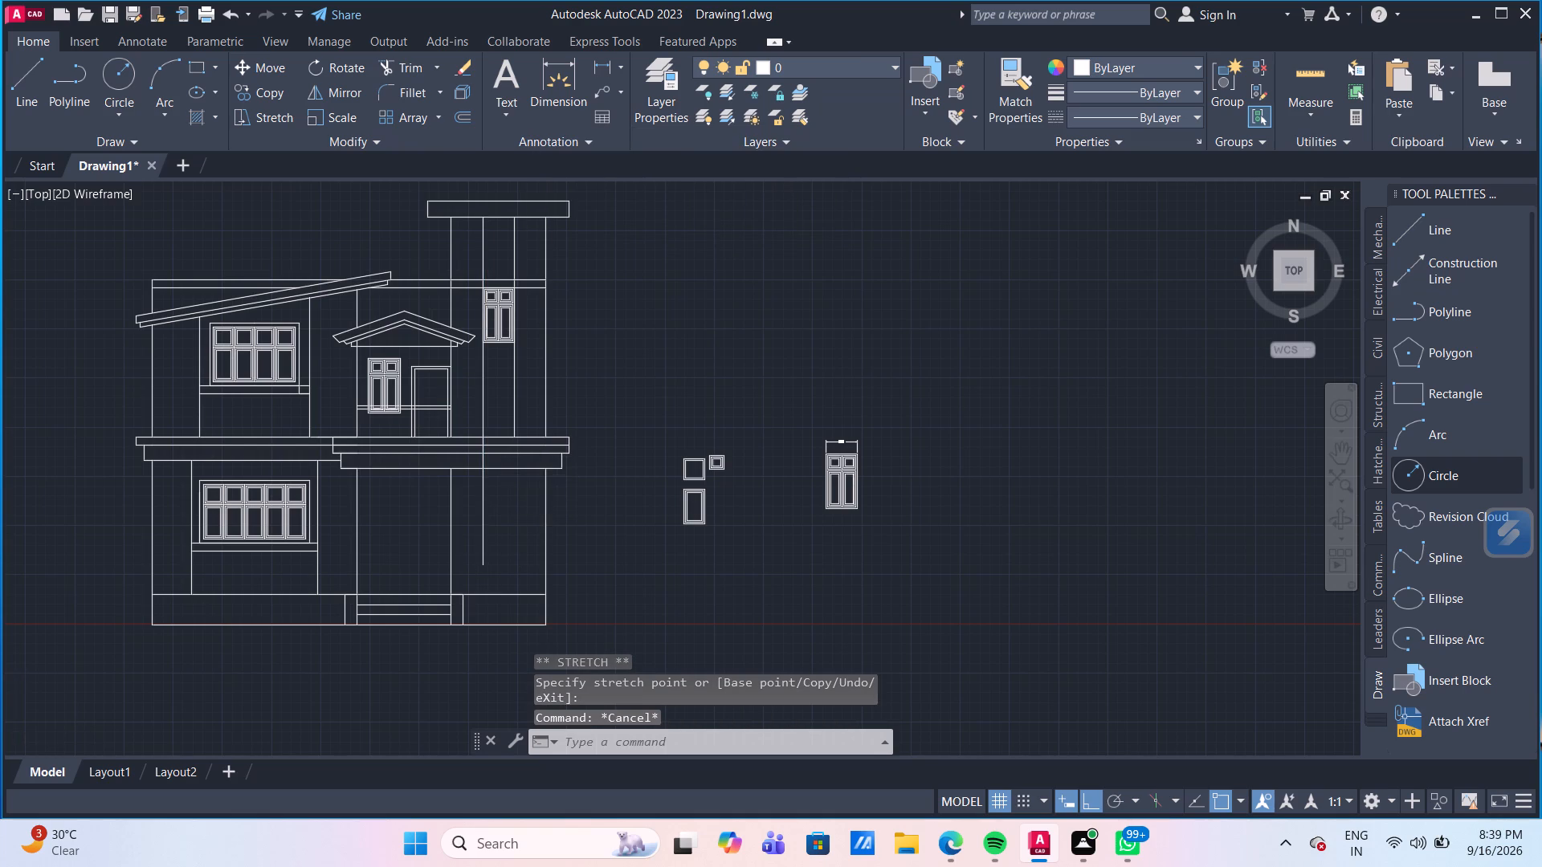
scroll(503, 389, "up", 1)
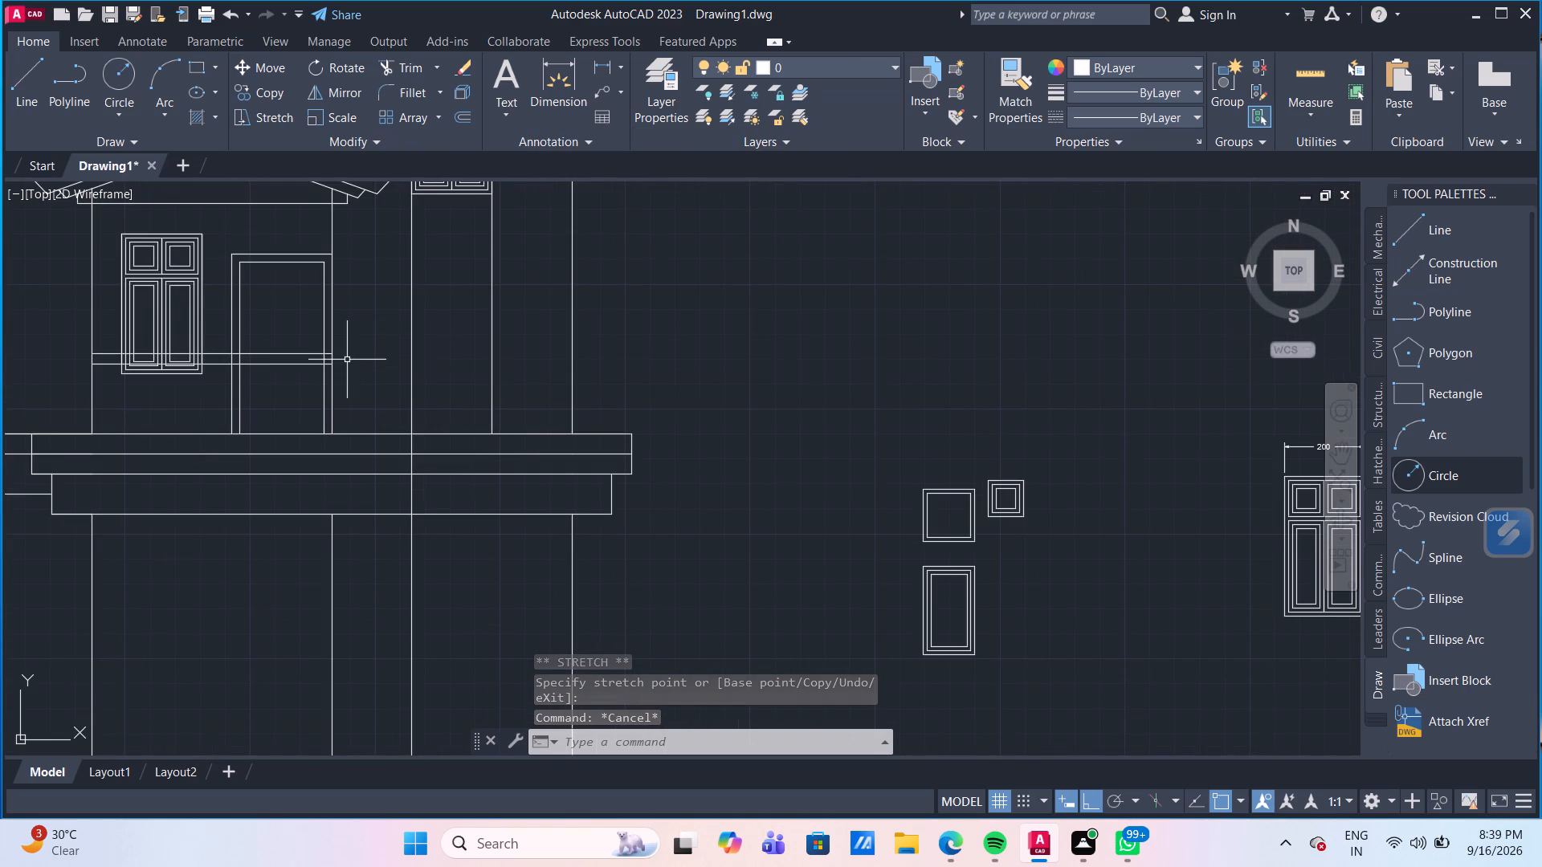
left_click(22, 83)
scroll(267, 284, "up", 1)
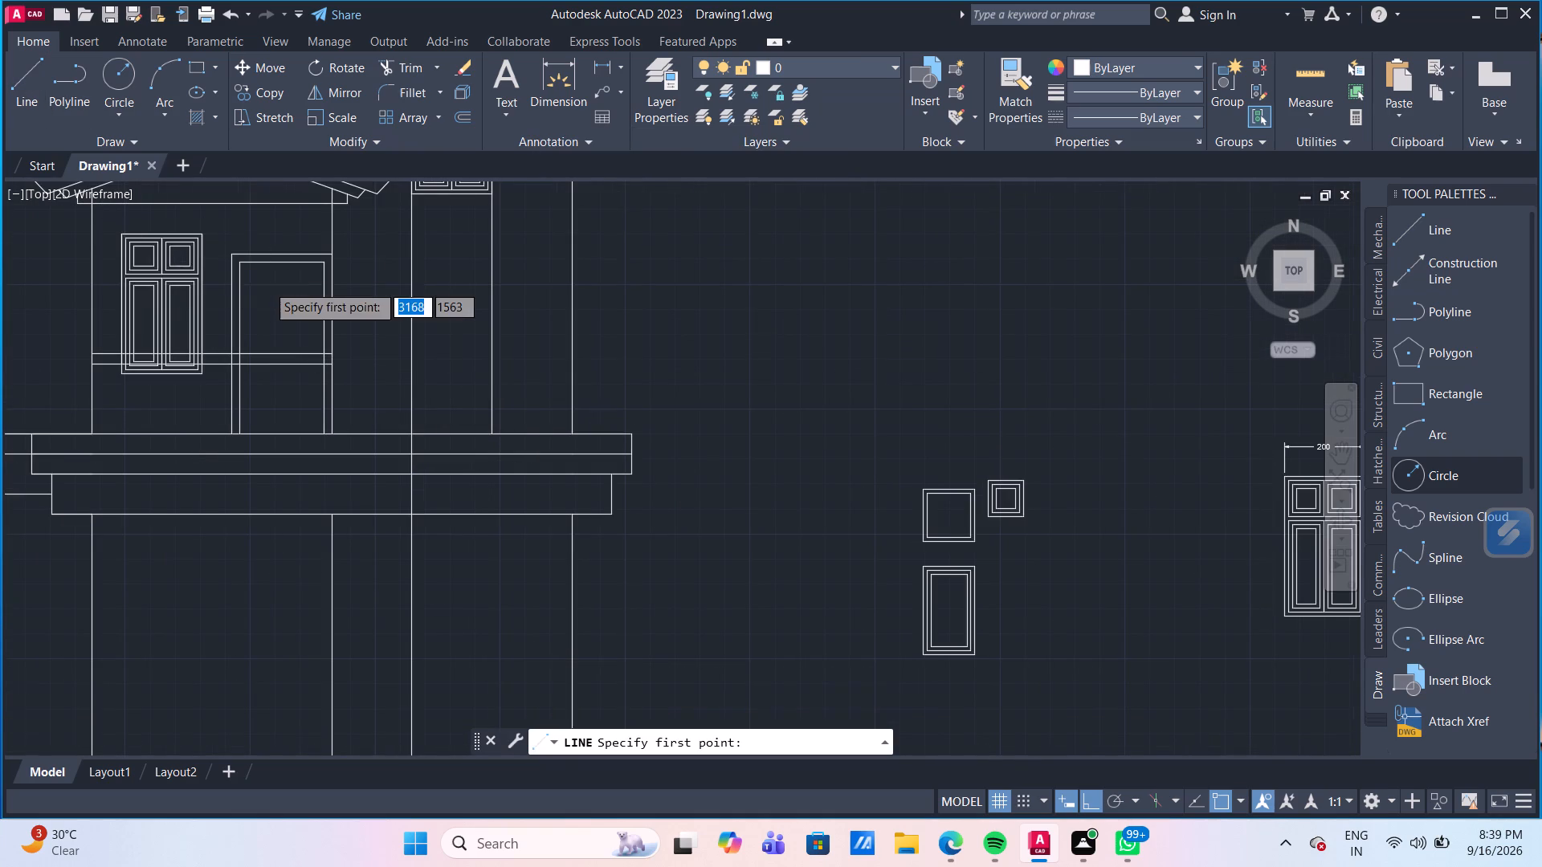
scroll(267, 284, "up", 1)
left_click(431, 462)
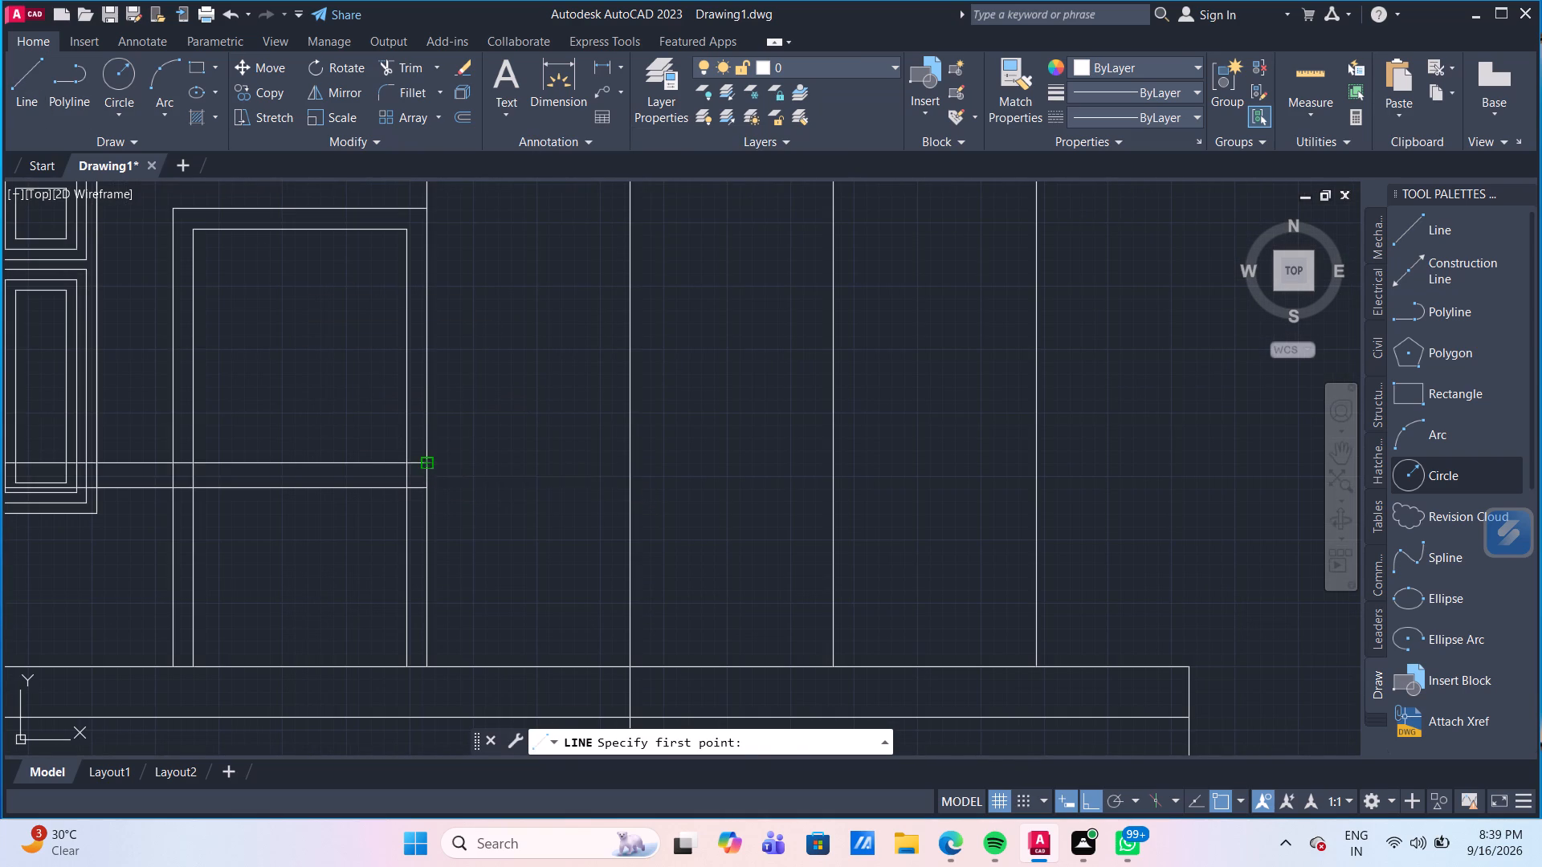
left_click(920, 490)
key("Escape")
scroll(920, 490, "down", 1)
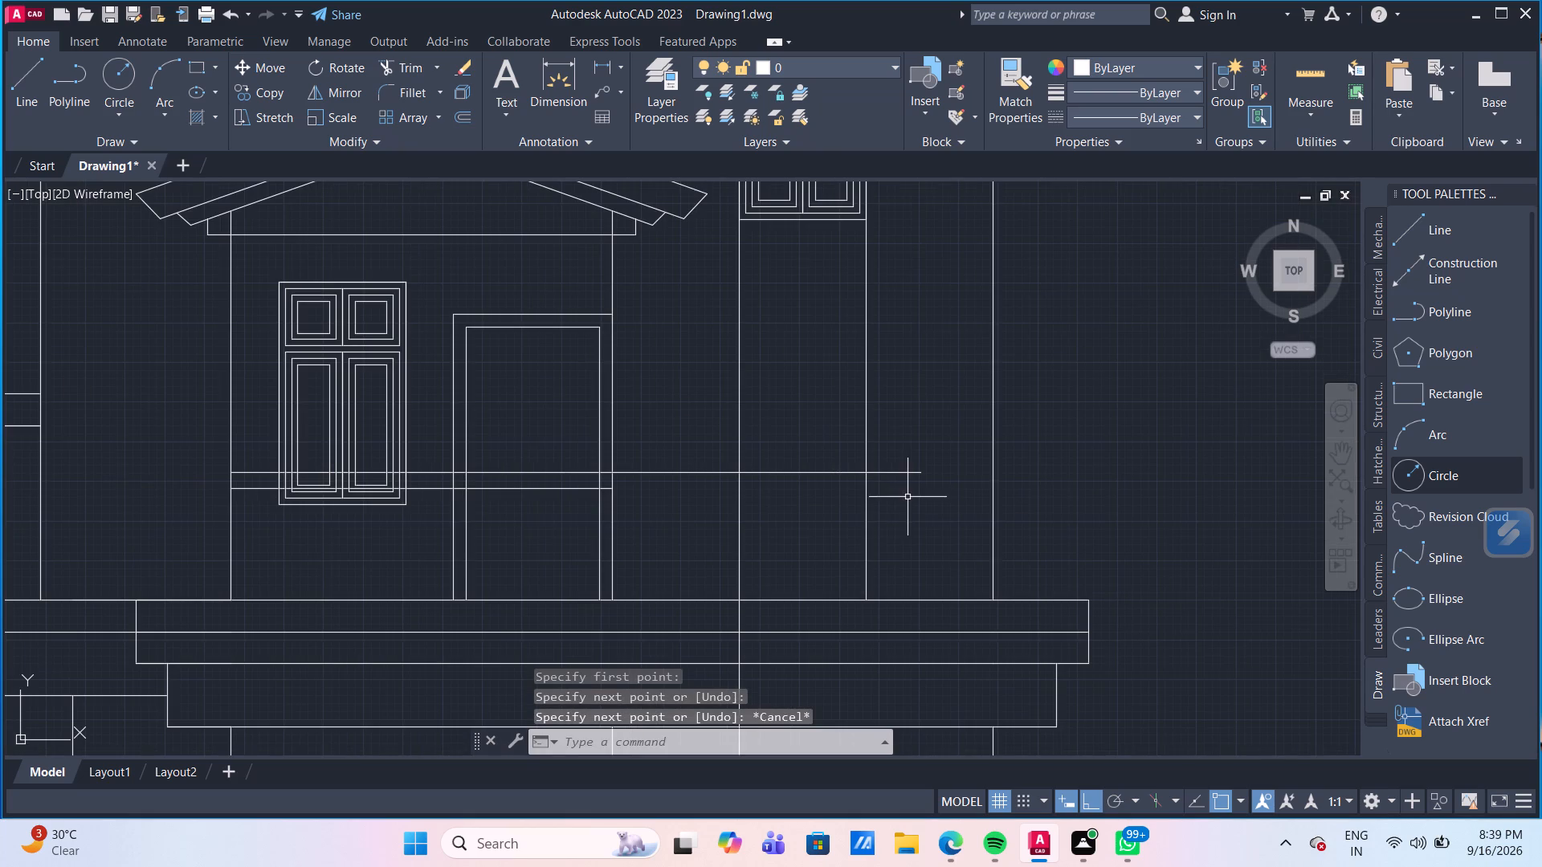
scroll(898, 521, "down", 2)
middle_click_drag(898, 521, 815, 419)
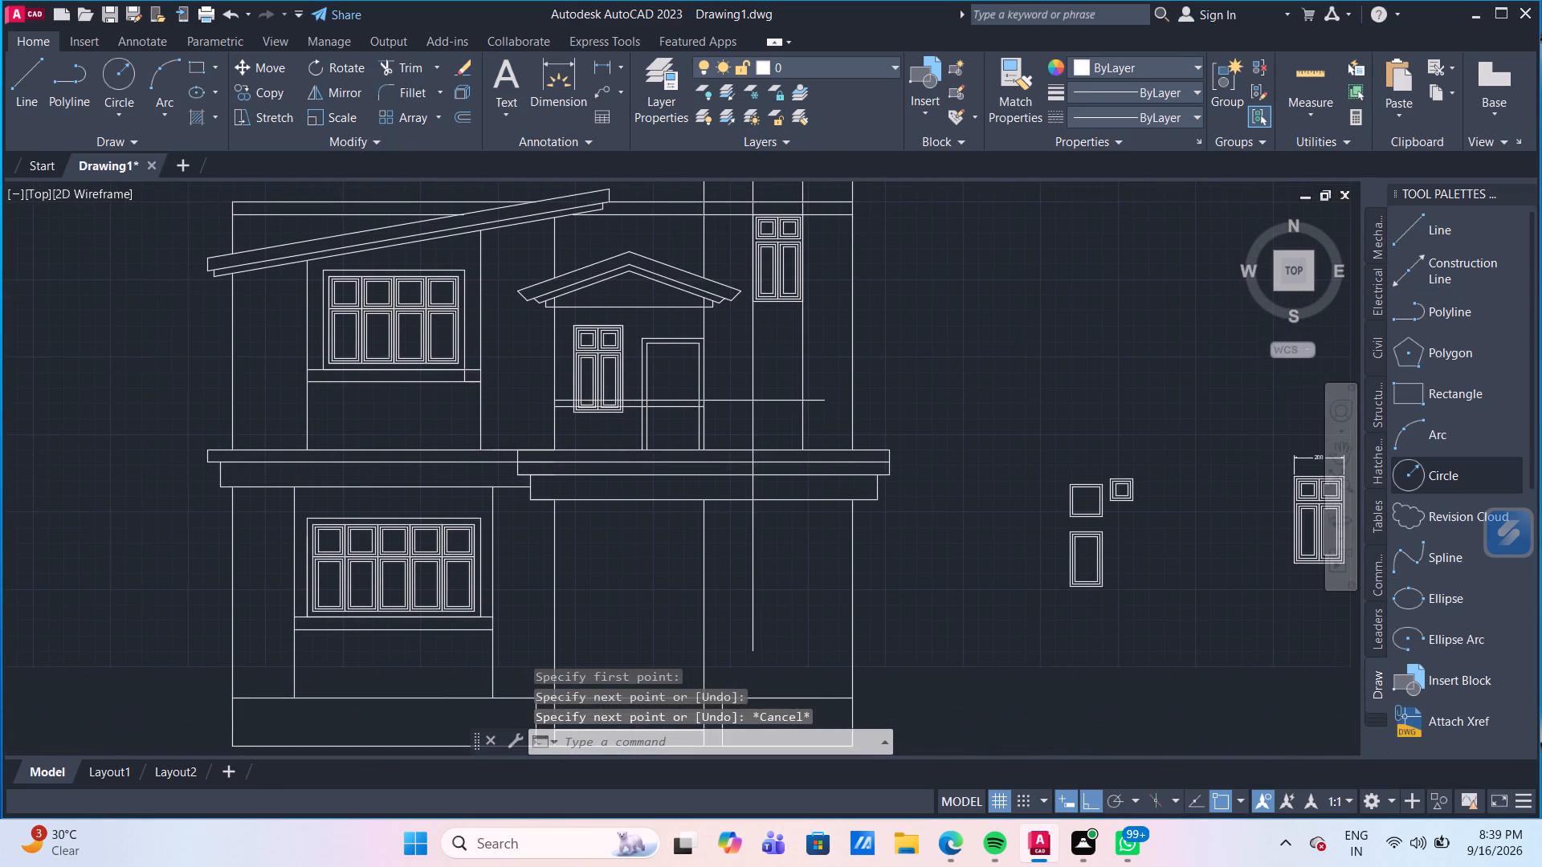
scroll(815, 419, "up", 2)
scroll(486, 393, "up", 1)
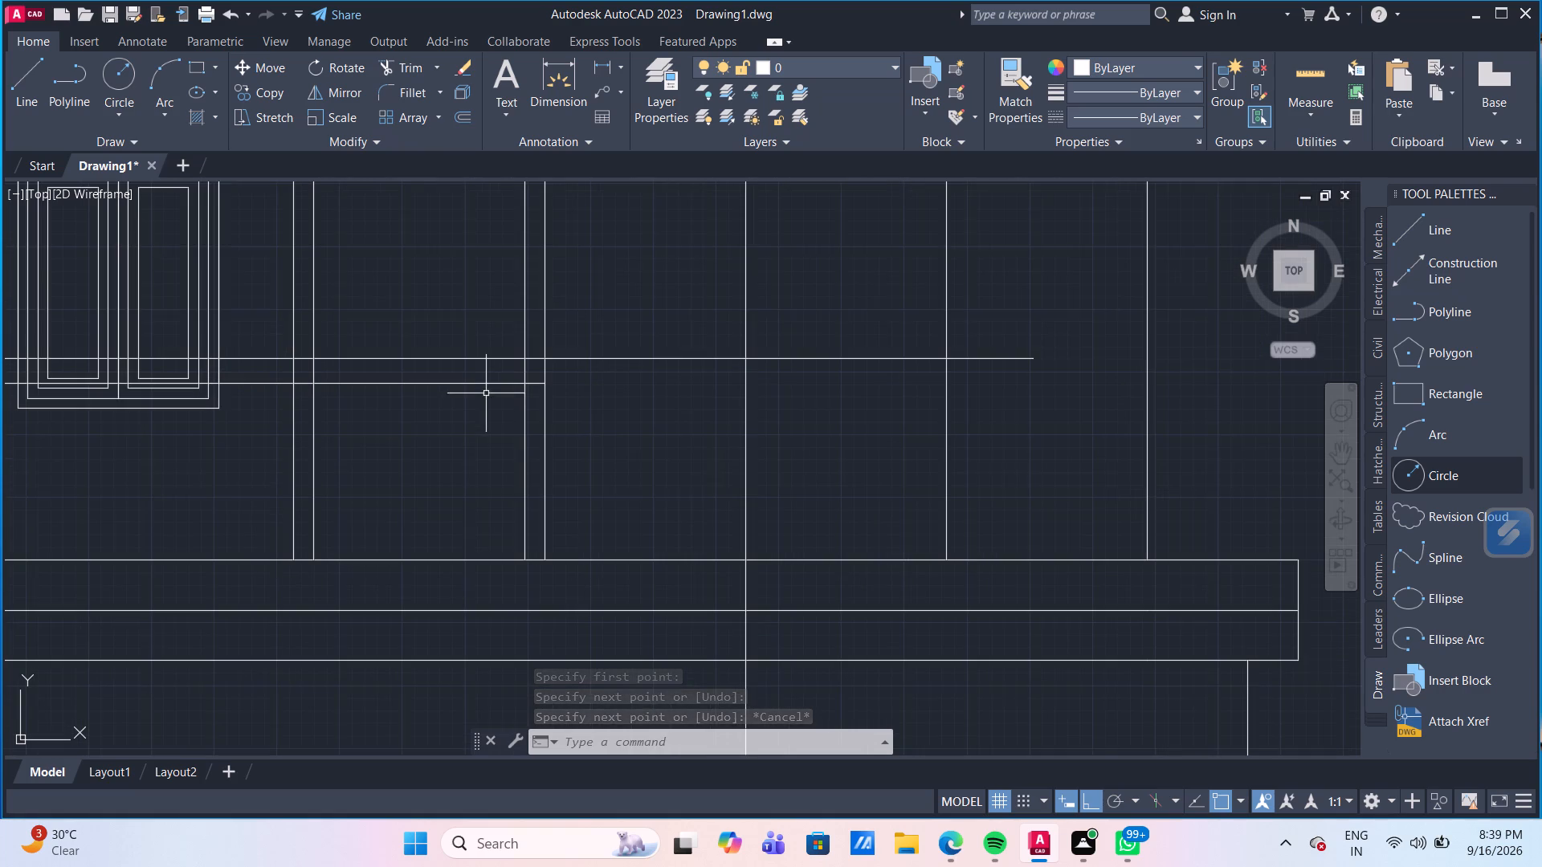
Offset the horizontal guide line crossing the wall section beside the gabled bay downward by 50.
left_click(1305, 79)
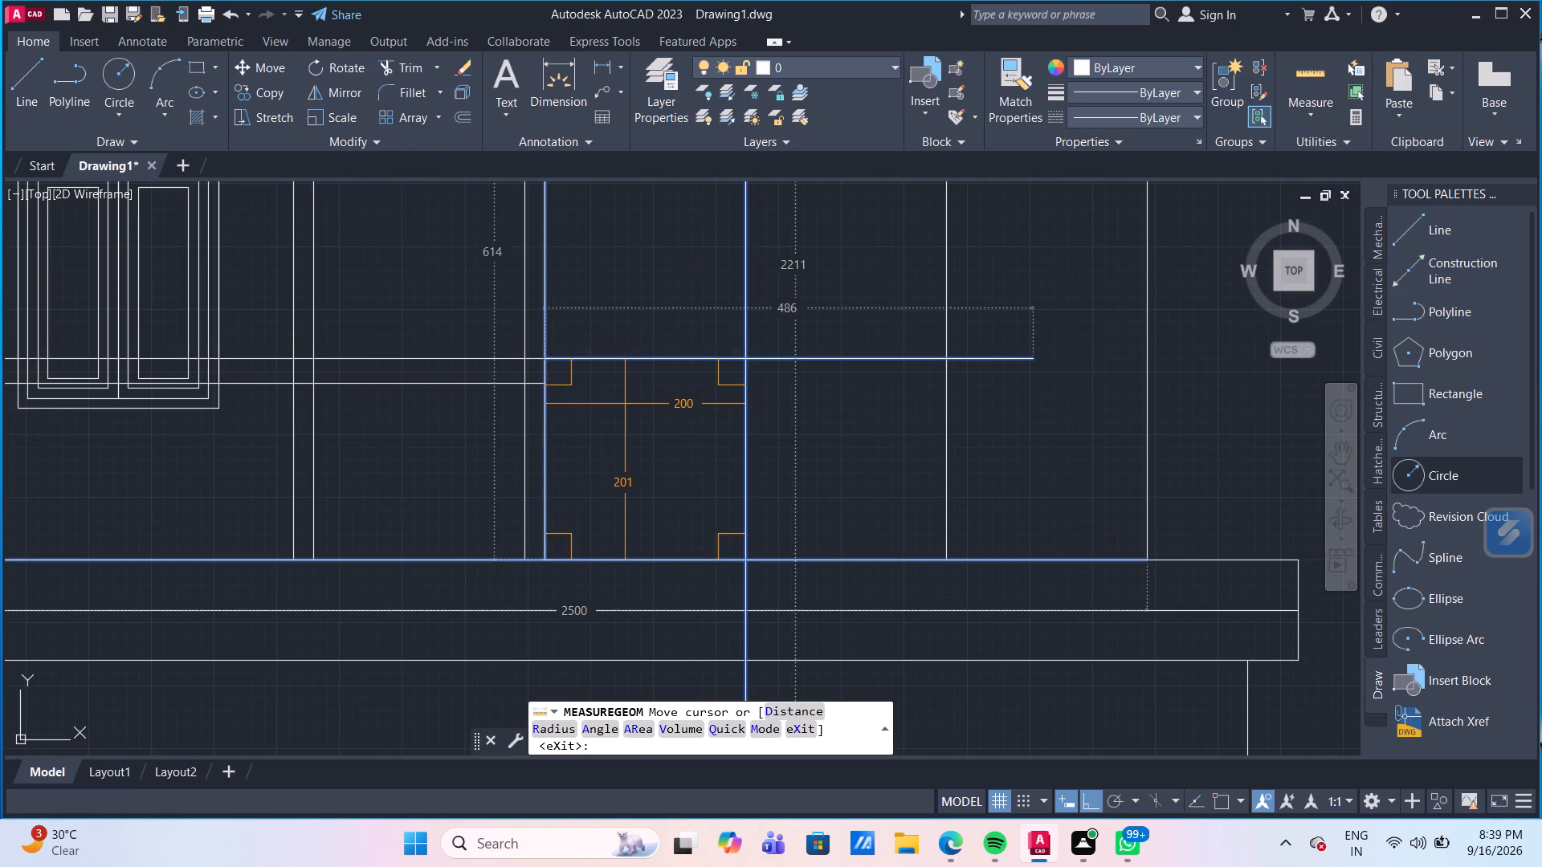
key("Escape")
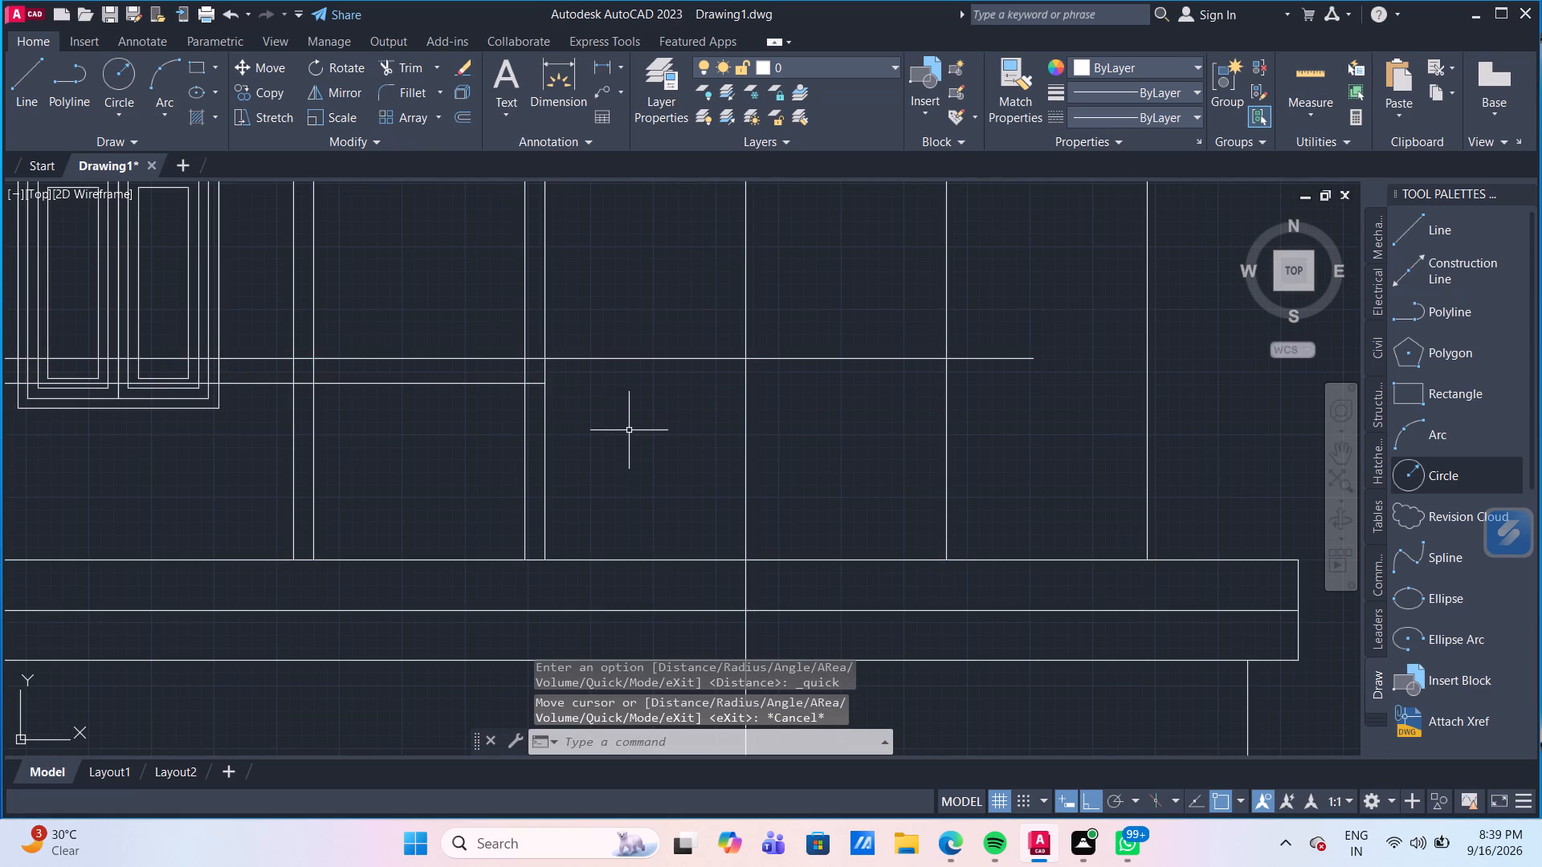
key("o")
key("Return")
type("50")
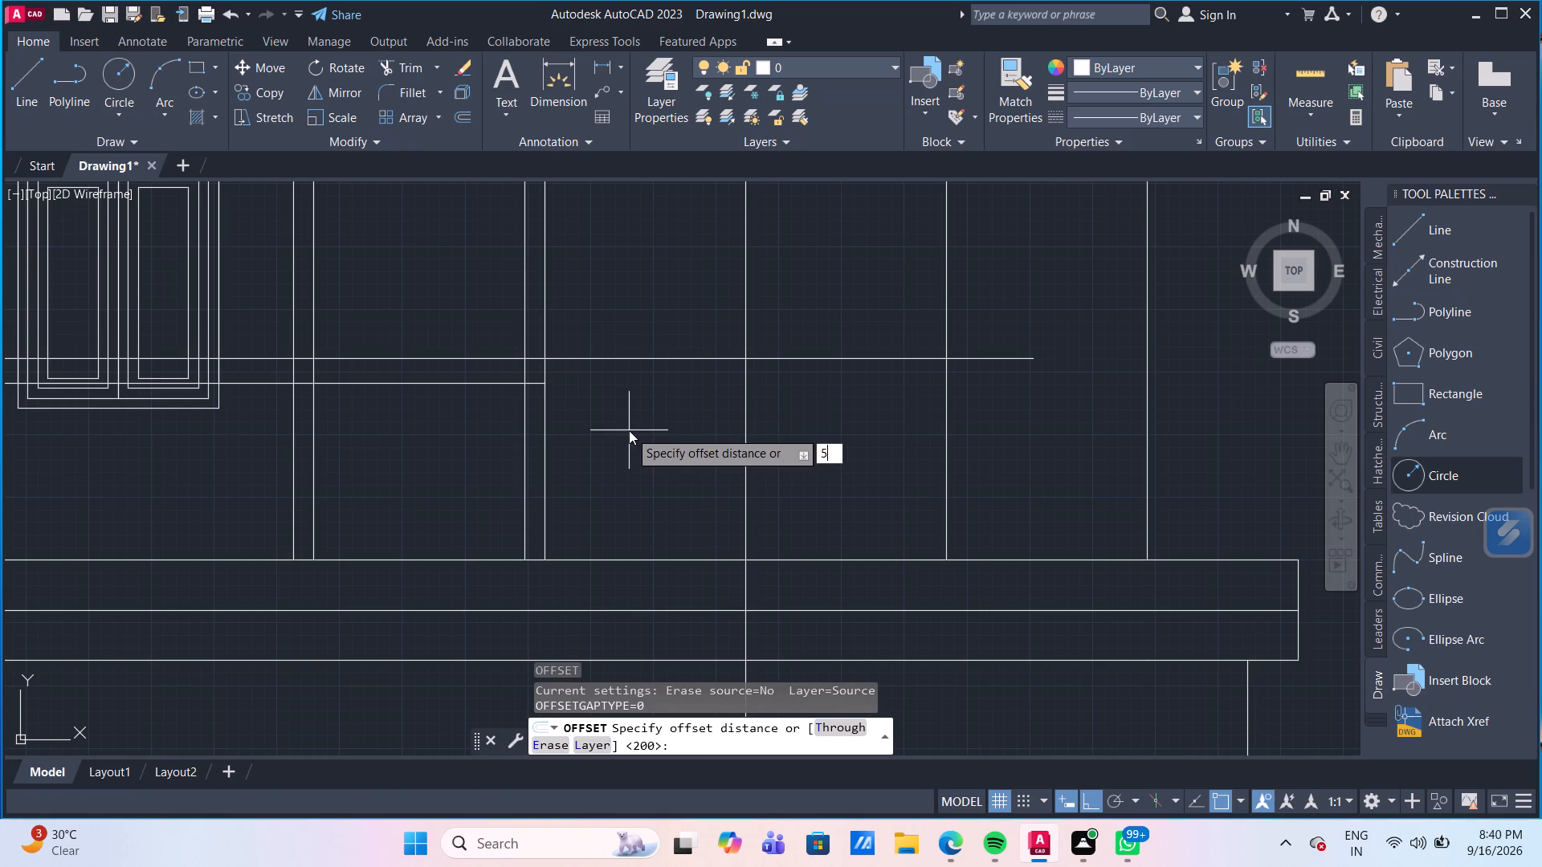
key("Return")
left_click(636, 360)
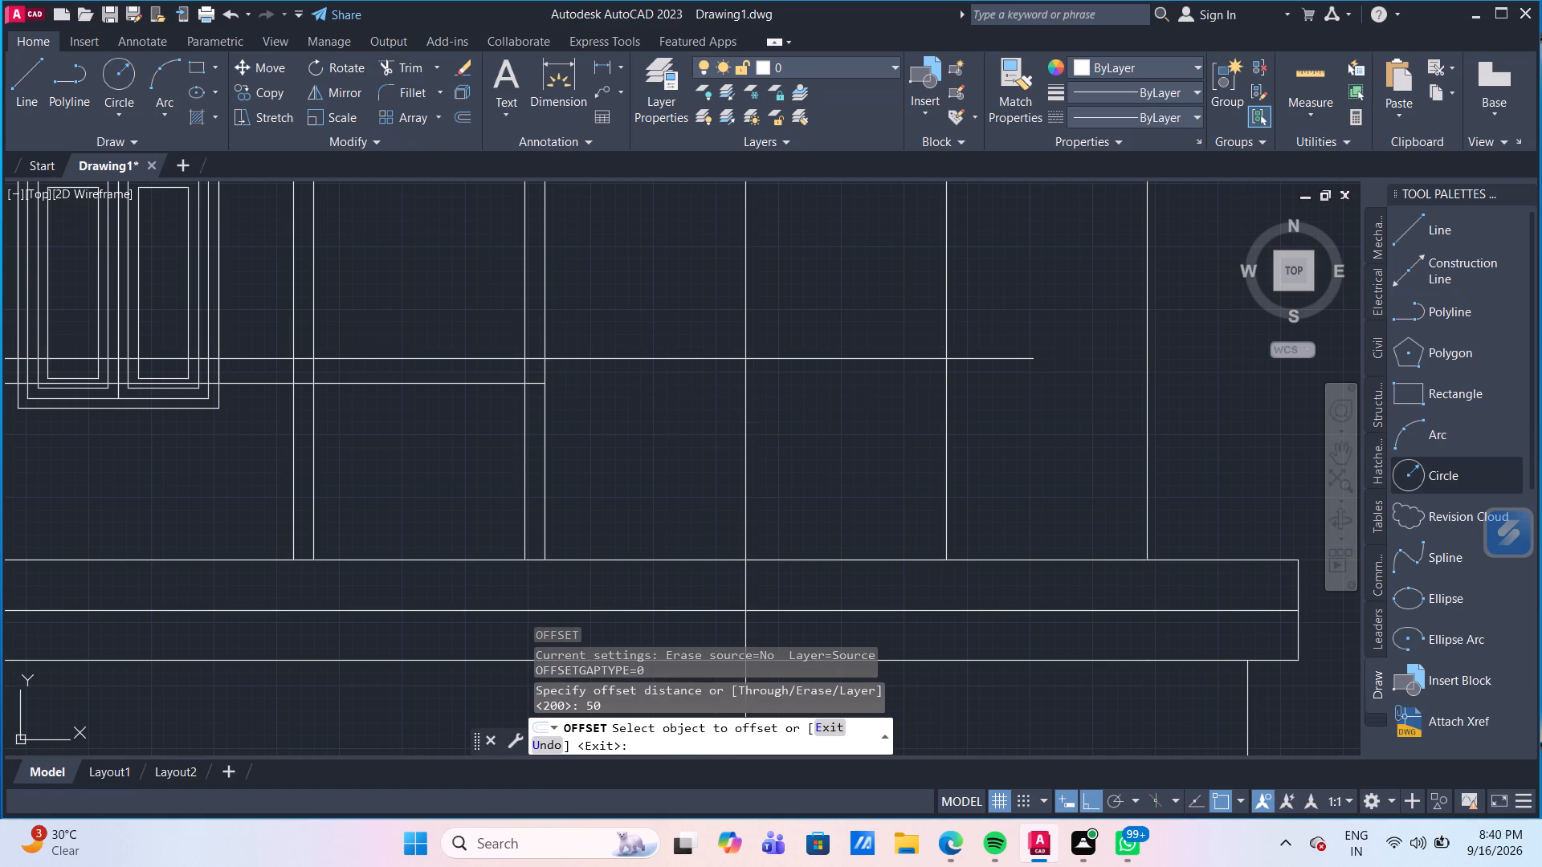
left_click(645, 398)
scroll(668, 417, "down", 3)
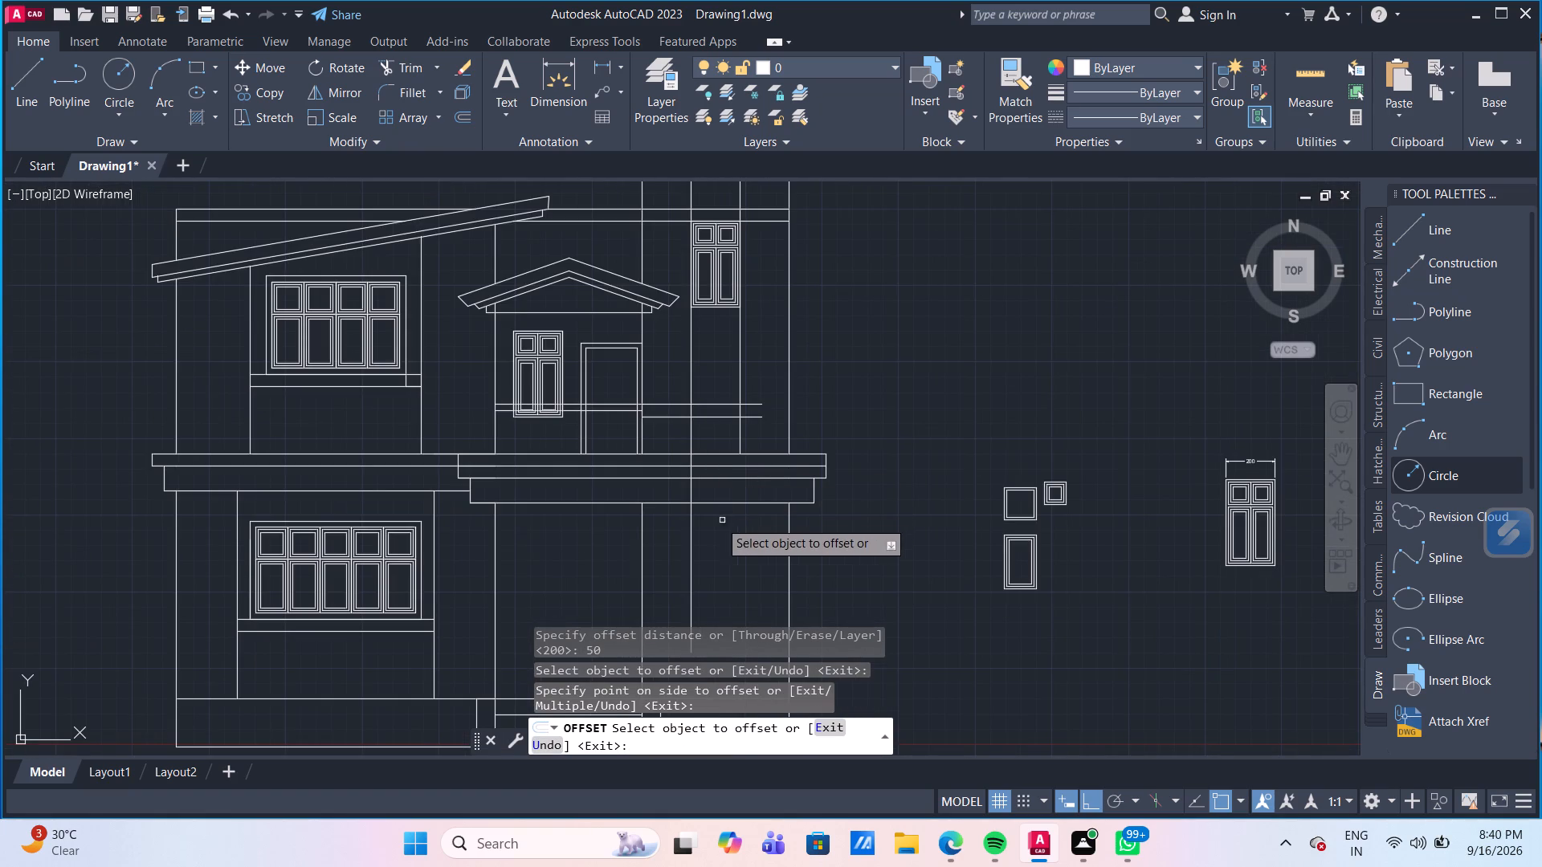
scroll(644, 523, "up", 1)
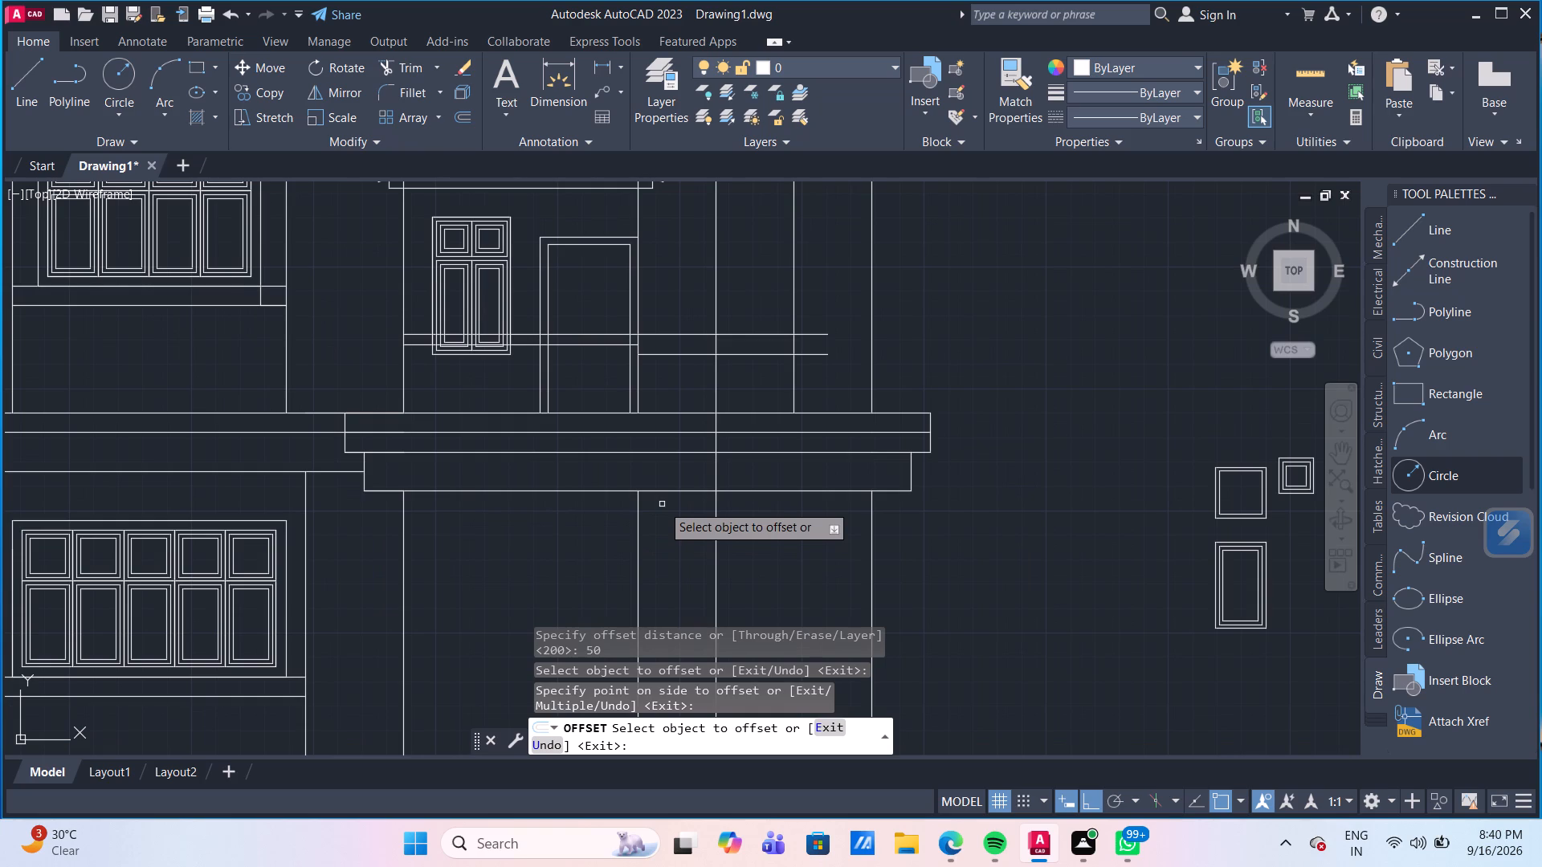
key("Escape")
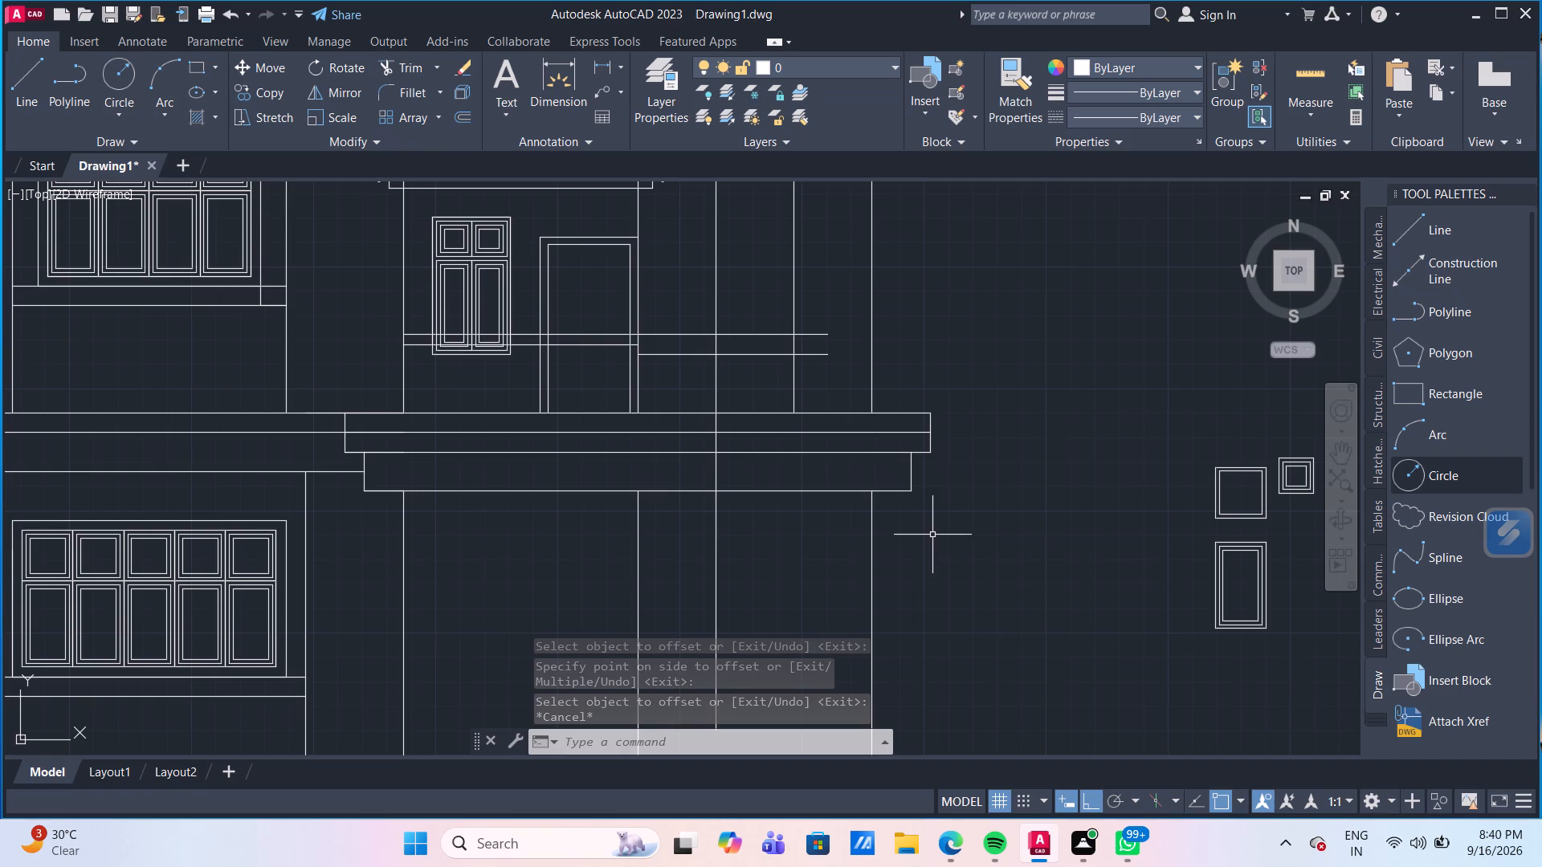
Move the seven lines of the floor band's projecting end 600 horizontally, from the outer wall edge to the gabled bay's adjacent wall edge.
left_click(976, 545)
left_click(900, 396)
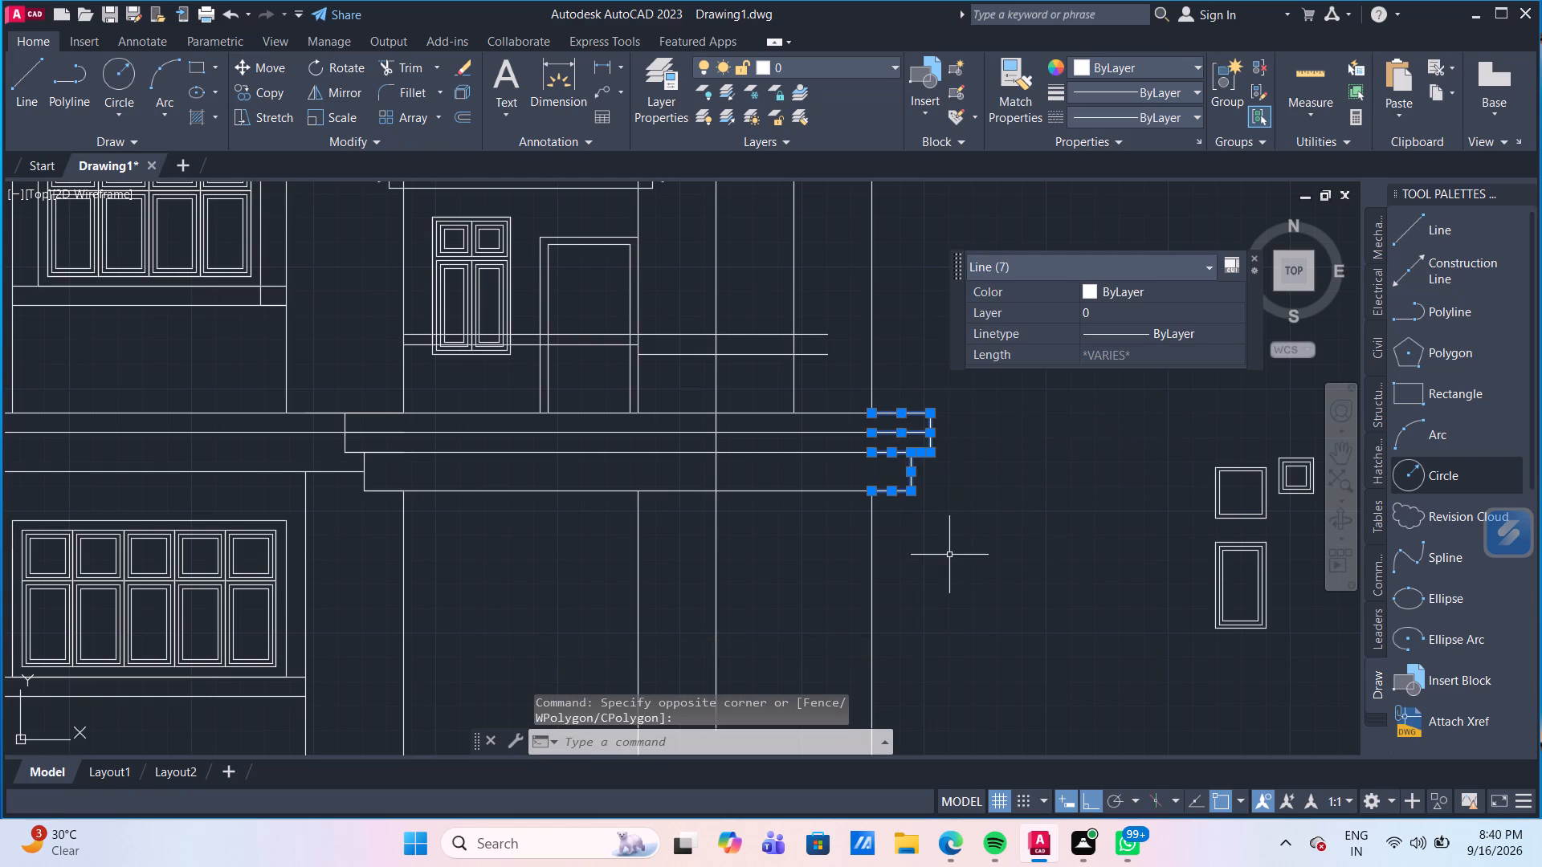
key("m")
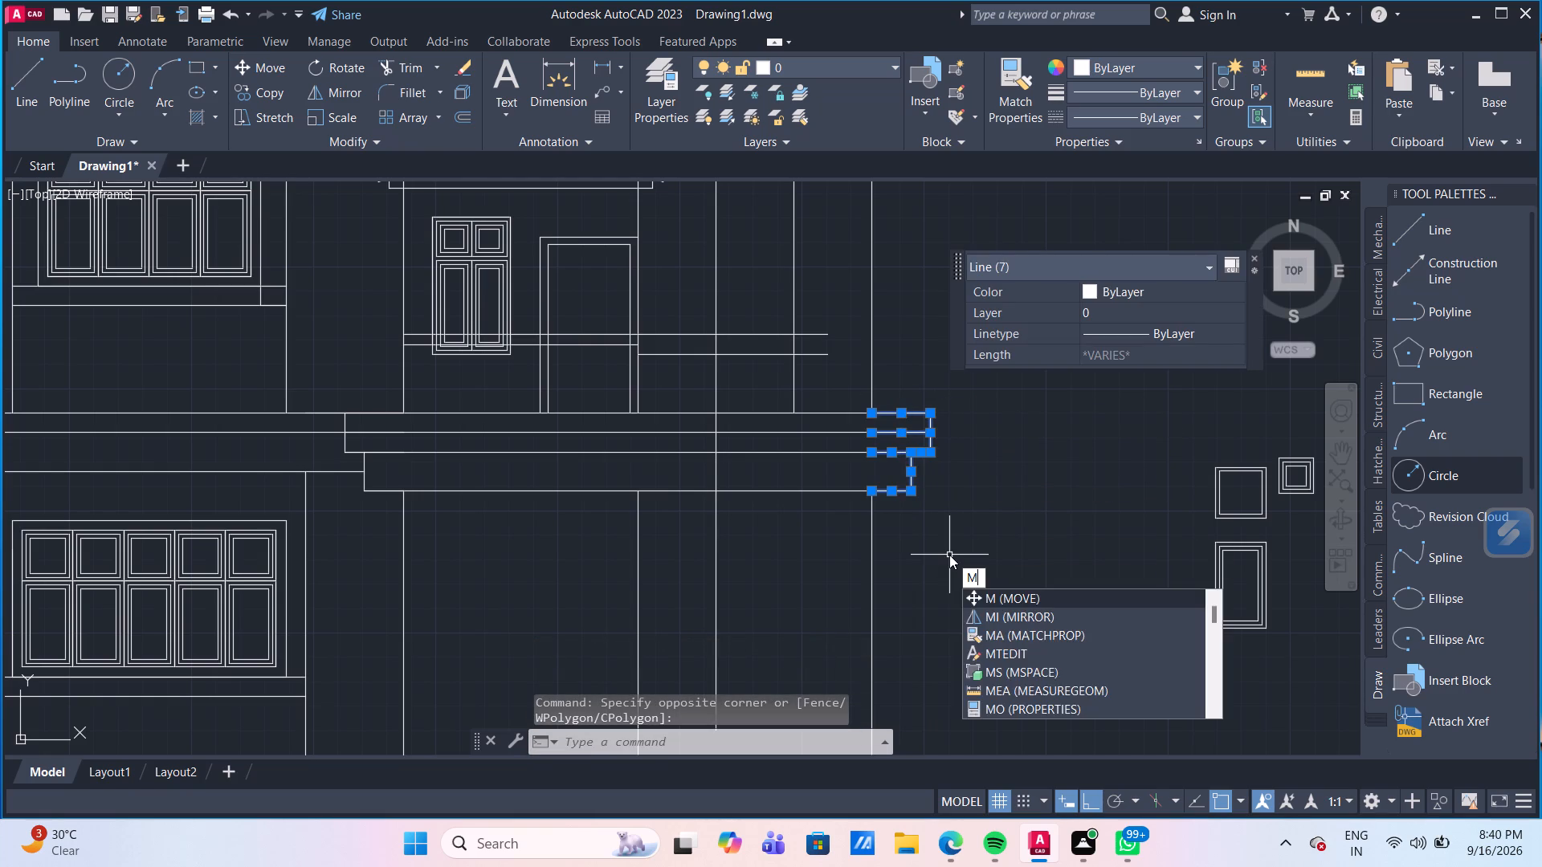
key("Return")
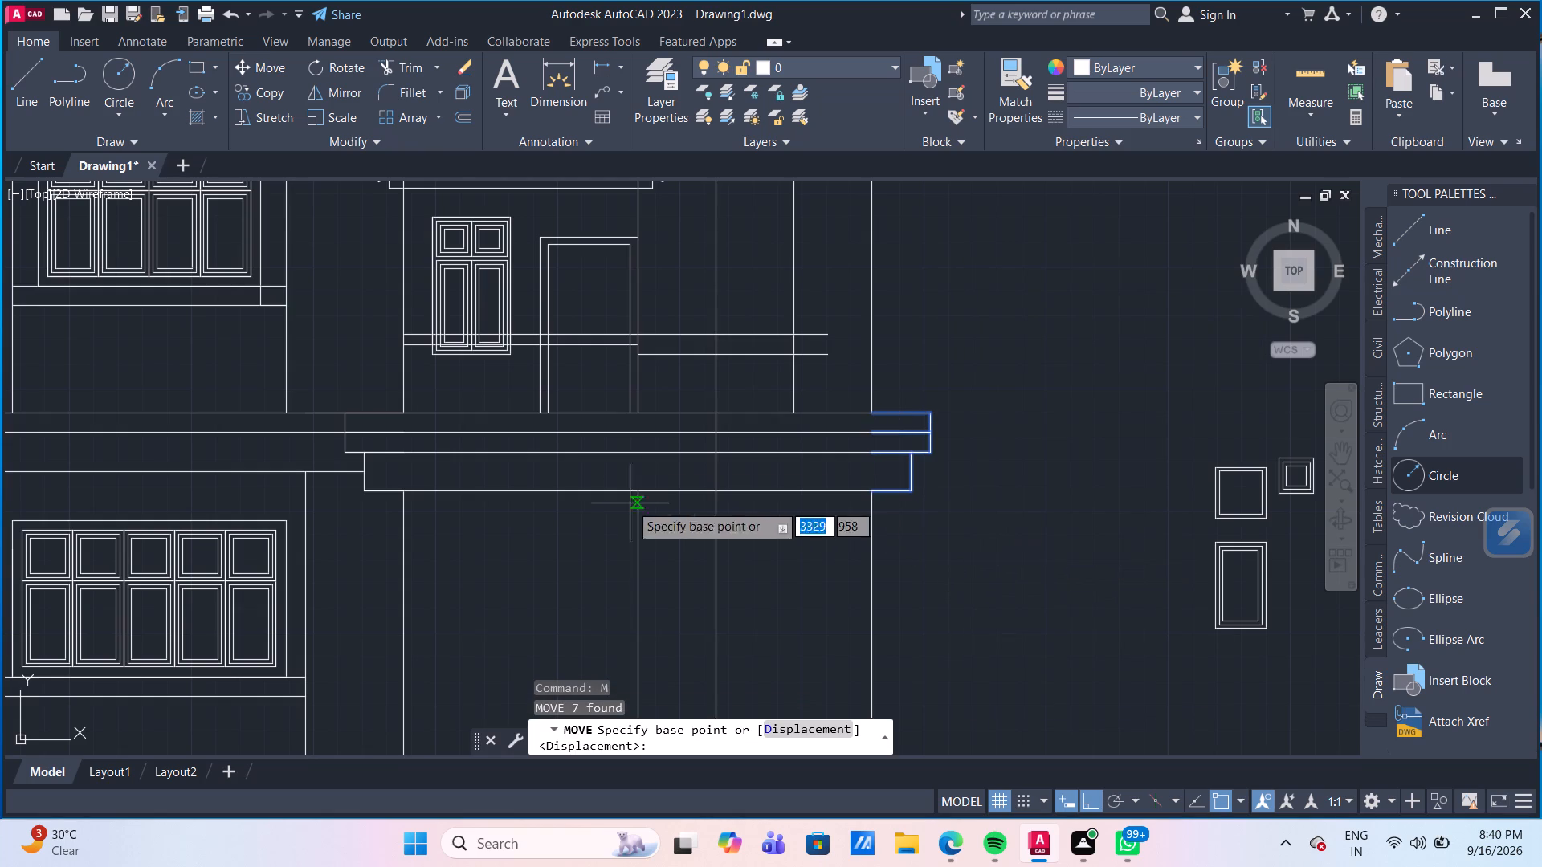
scroll(871, 397, "up", 2)
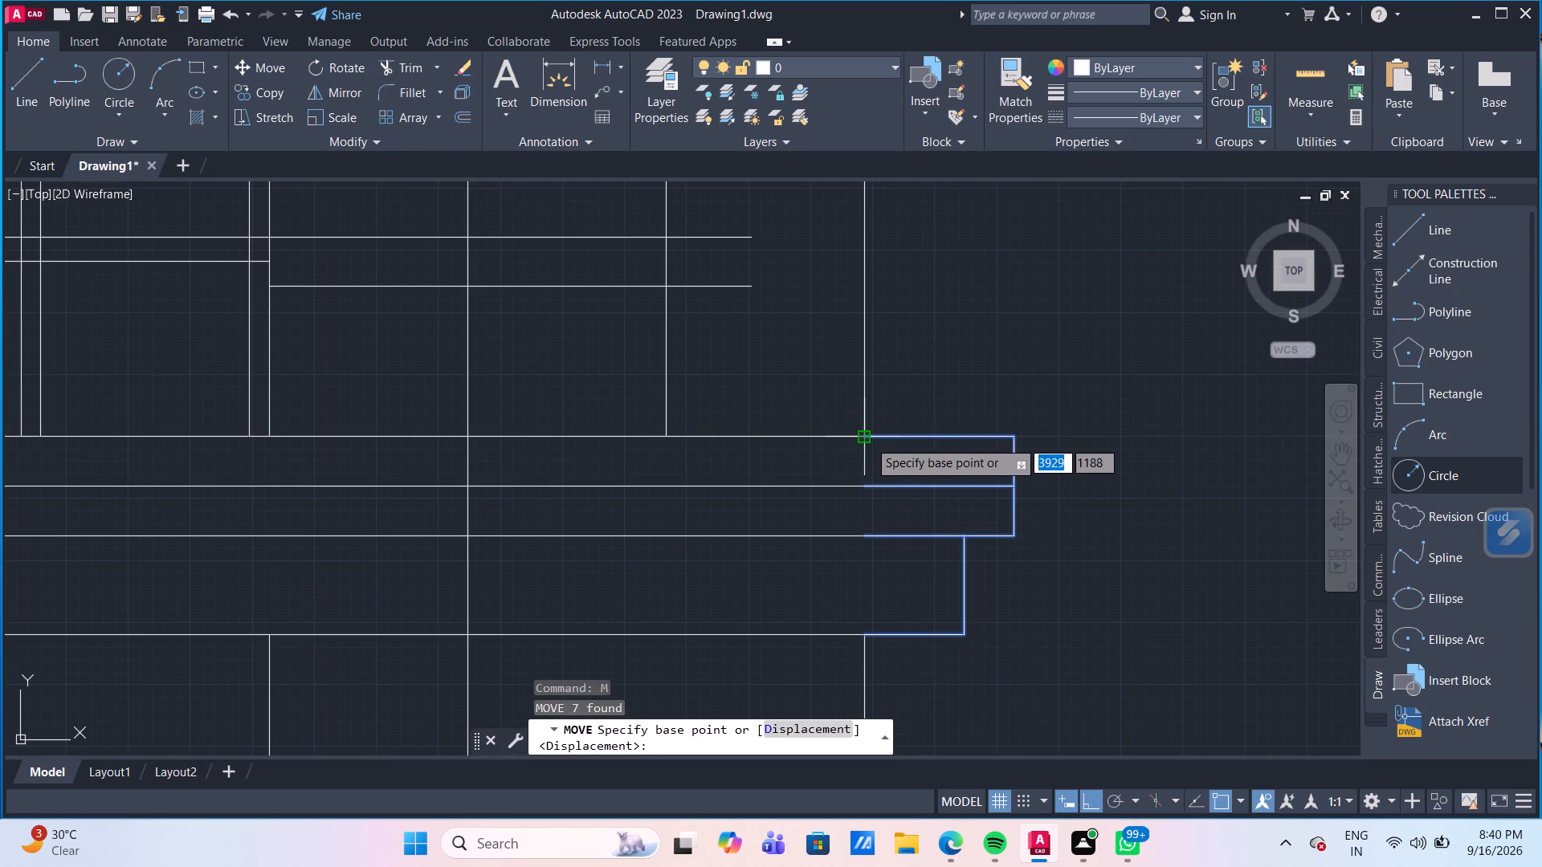
left_click(868, 440)
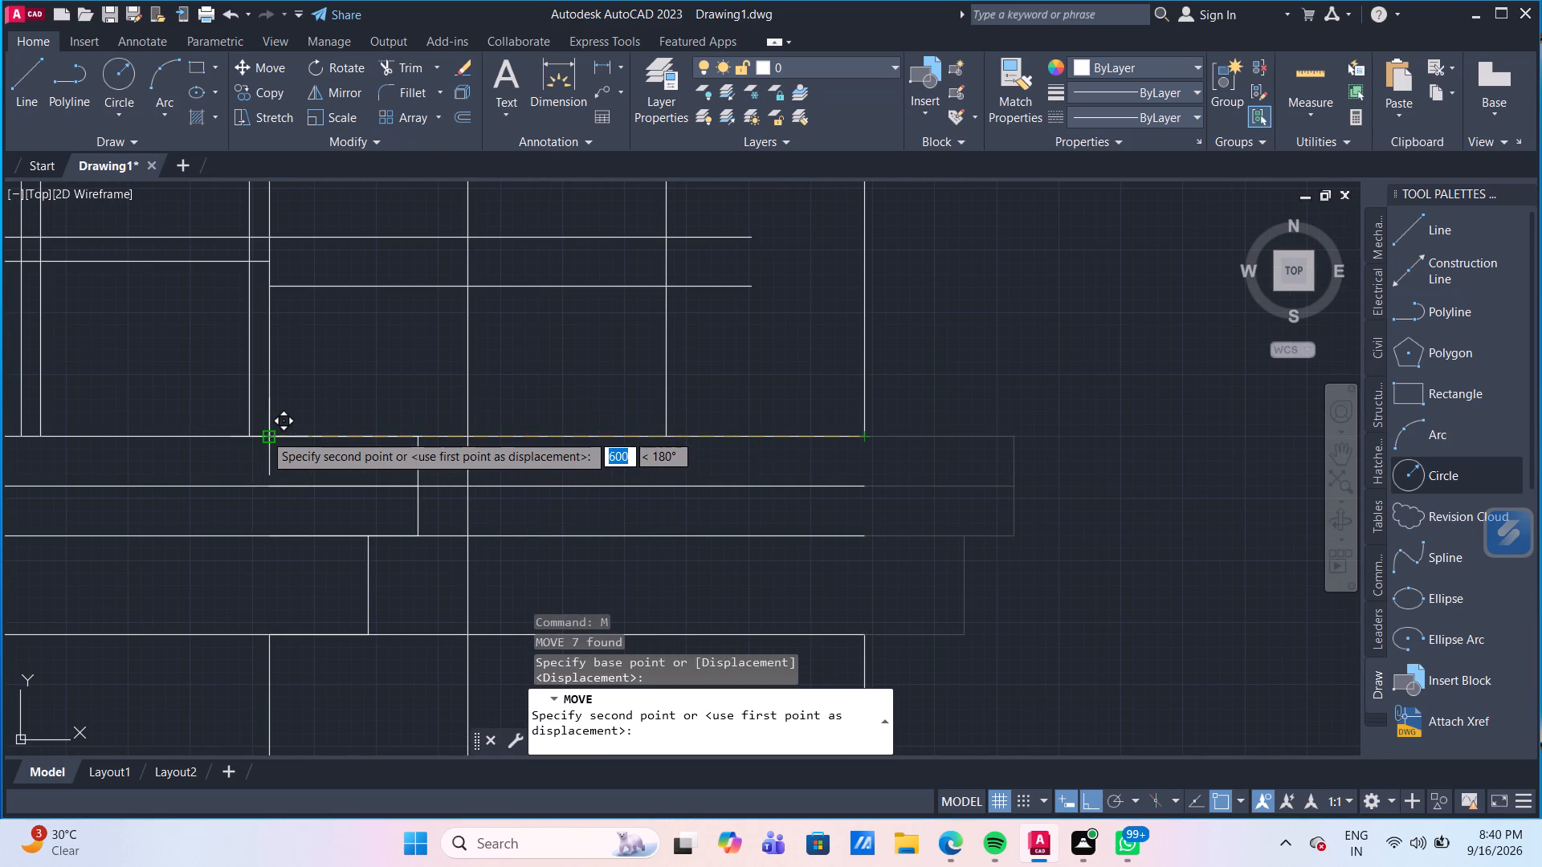
left_click(264, 433)
scroll(333, 535, "down", 2)
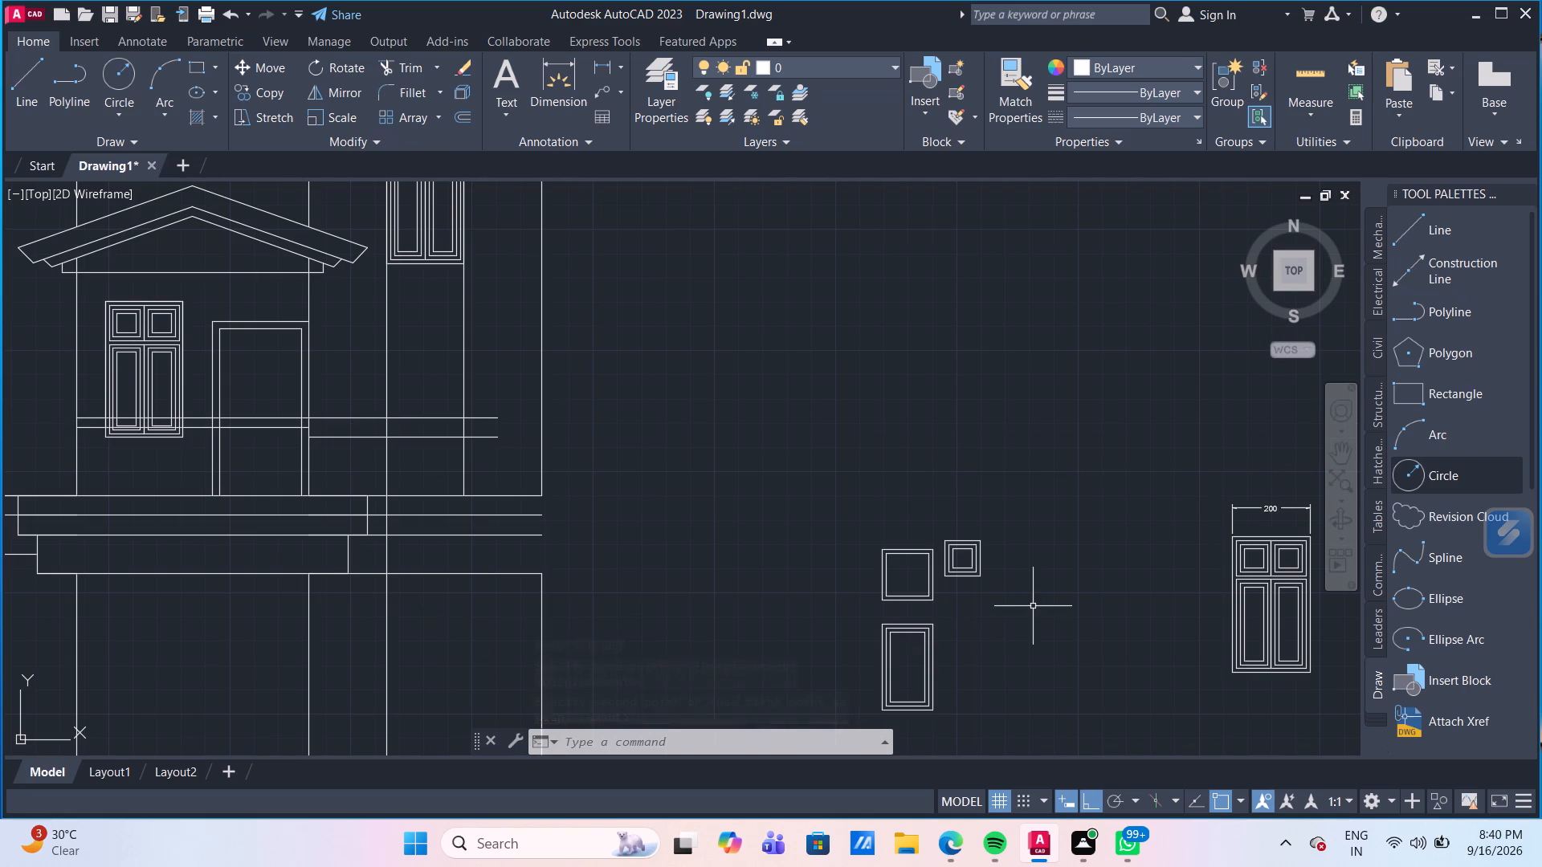
Move the detached 200-wide grouped window by its top-right corner to where the right guide line meets the offset horizontal line.
middle_click_drag(1034, 606, 801, 535)
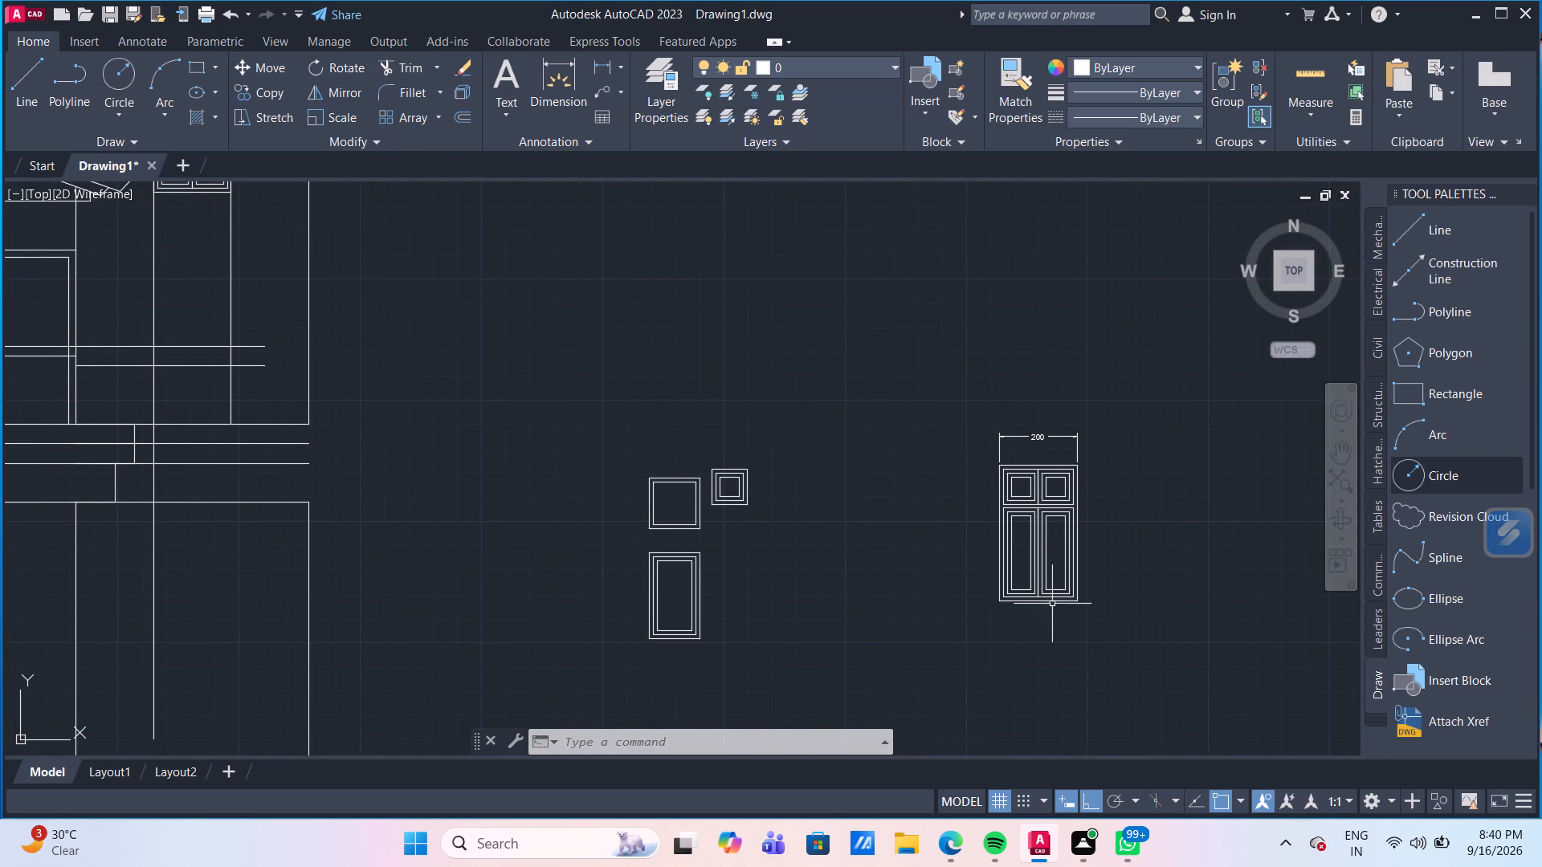
left_click_drag(1103, 612, 1091, 603)
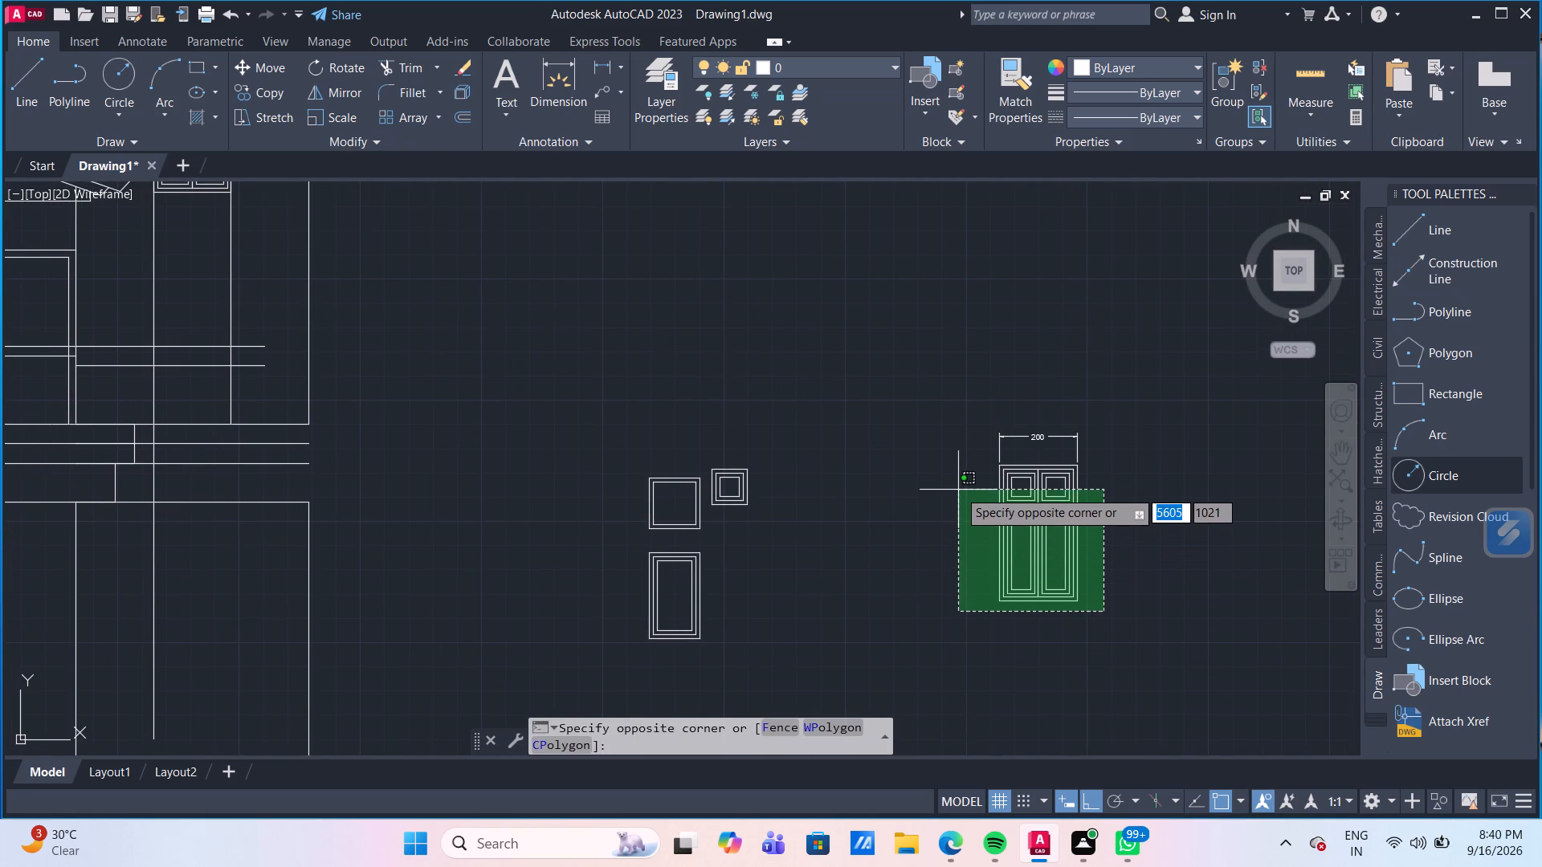
left_click(958, 490)
key("m")
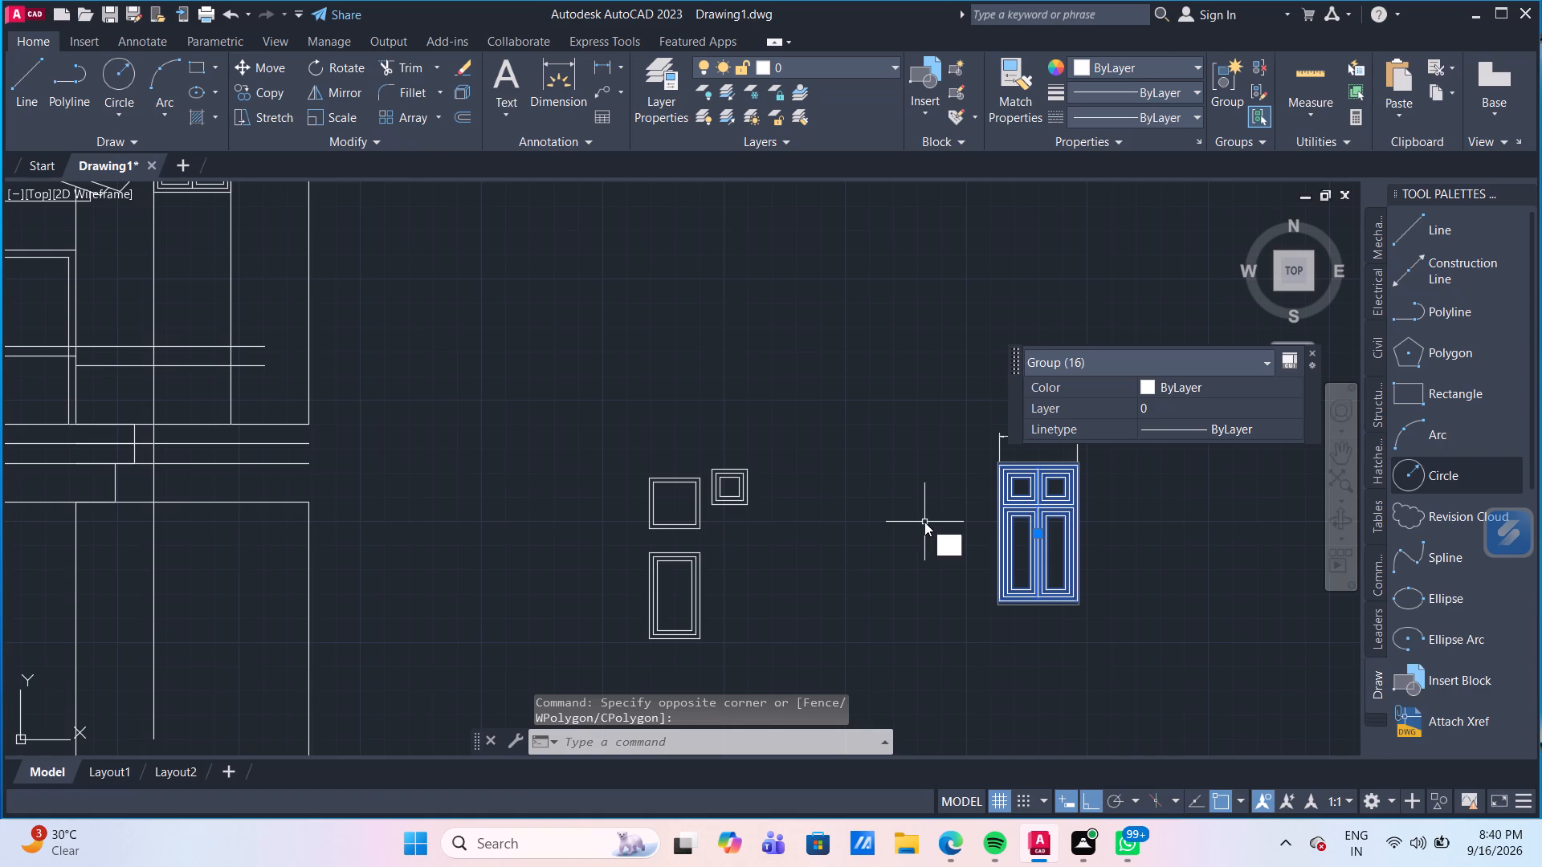
key("Return")
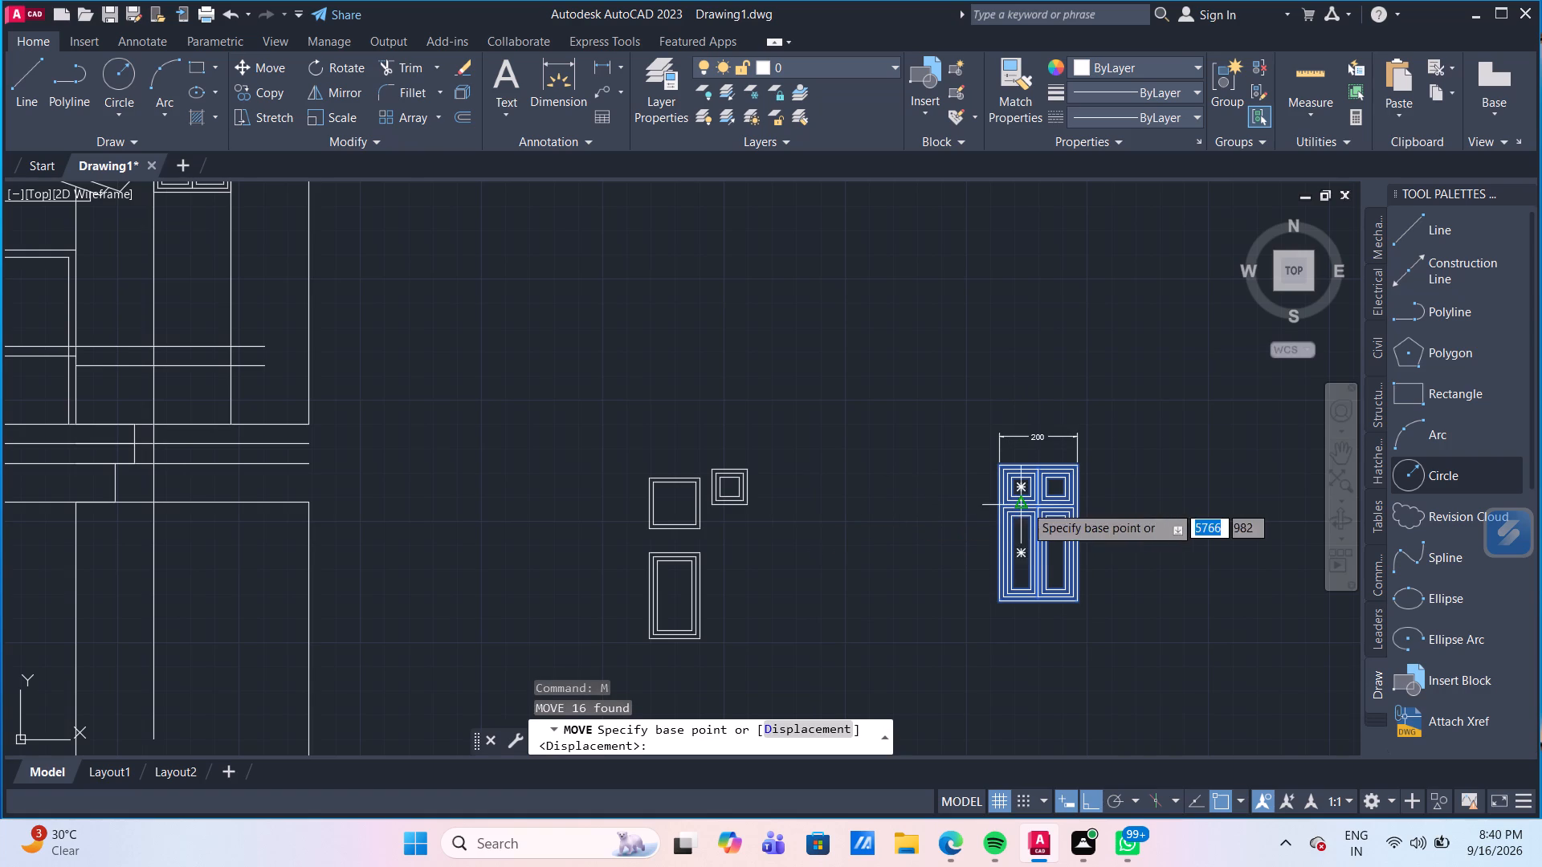
scroll(1079, 480, "up", 3)
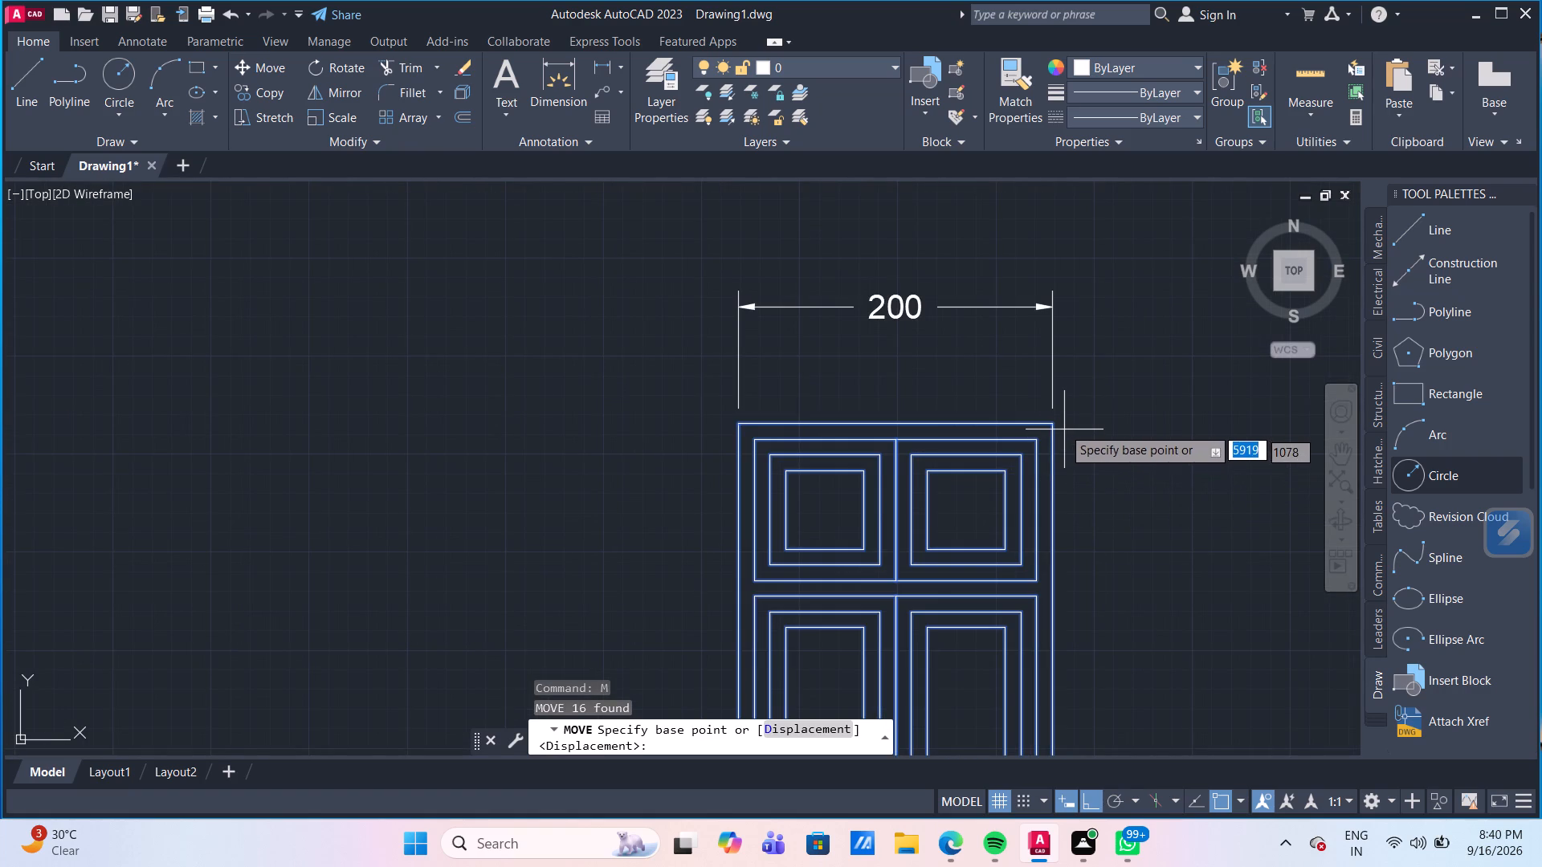
left_click(1057, 425)
scroll(553, 459, "down", 3)
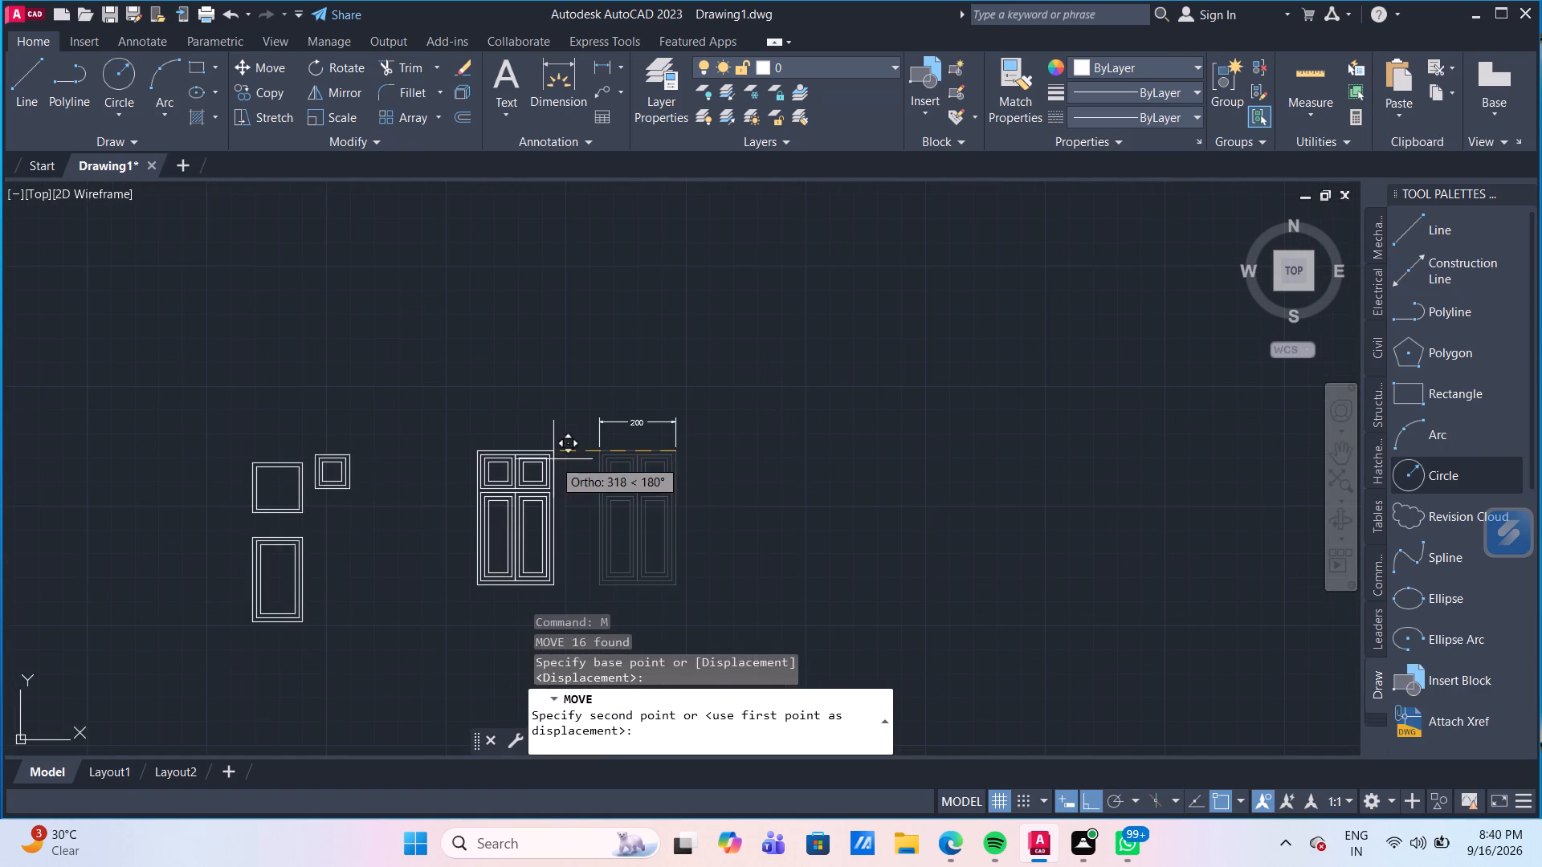
middle_click_drag(553, 459, 869, 496)
middle_click_drag(415, 498, 735, 495)
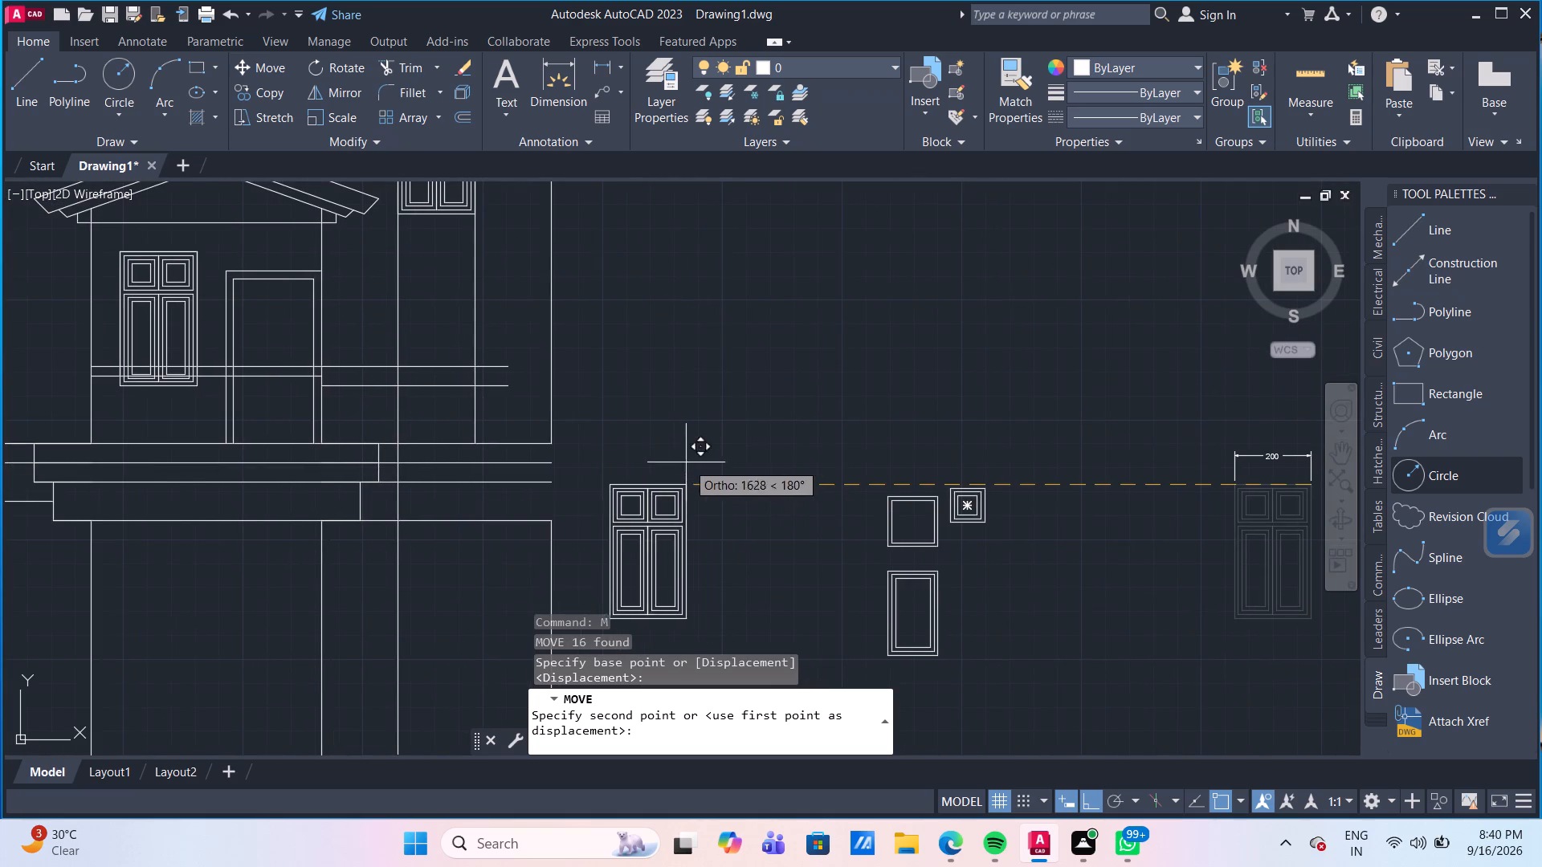
scroll(570, 437, "up", 2)
middle_click_drag(435, 369, 786, 389)
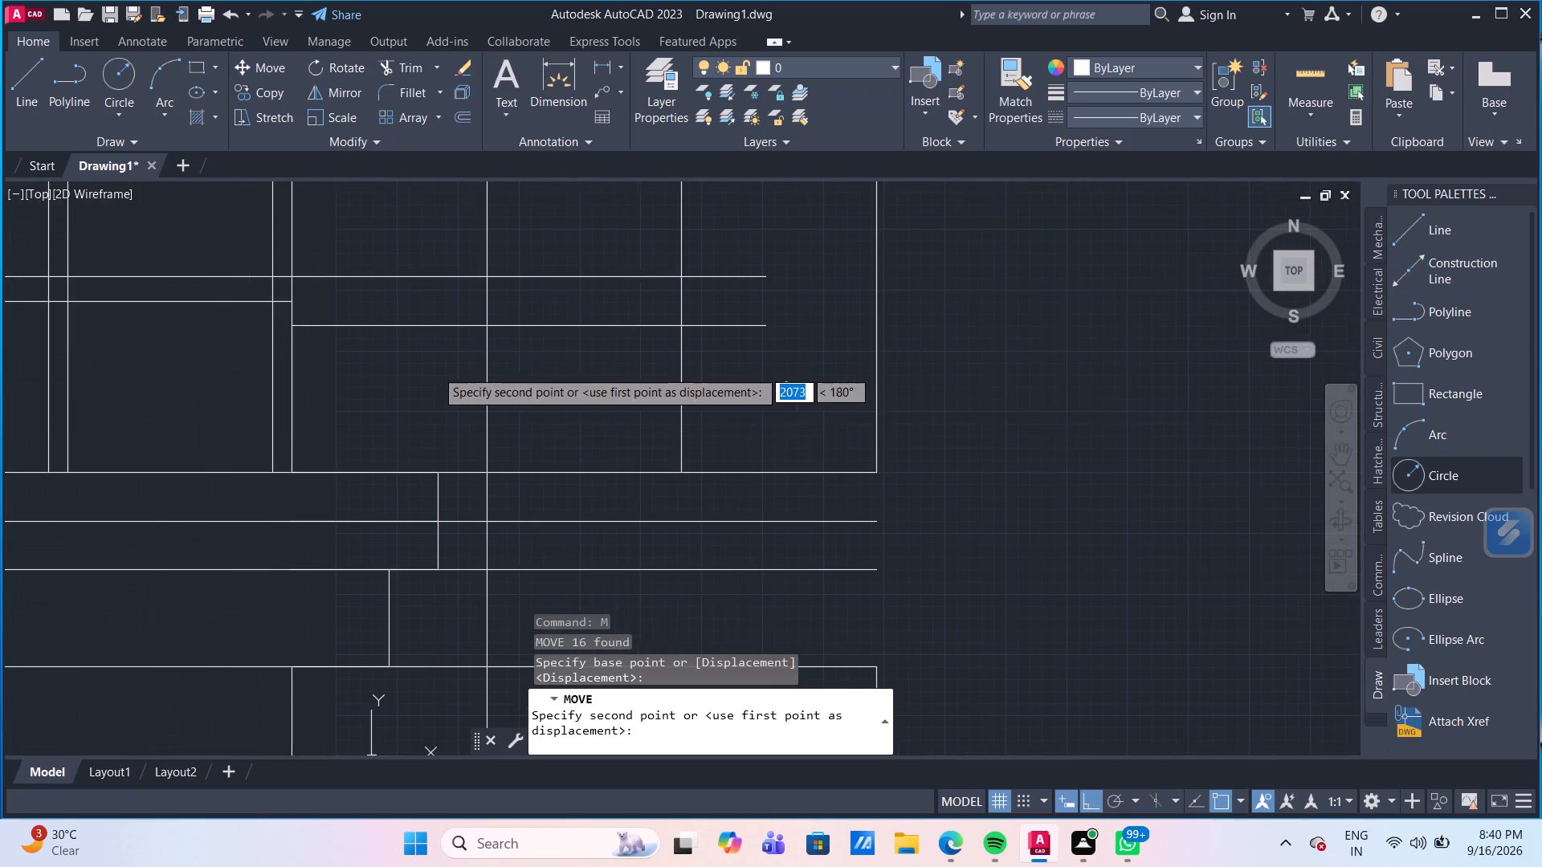
scroll(670, 378, "up", 1)
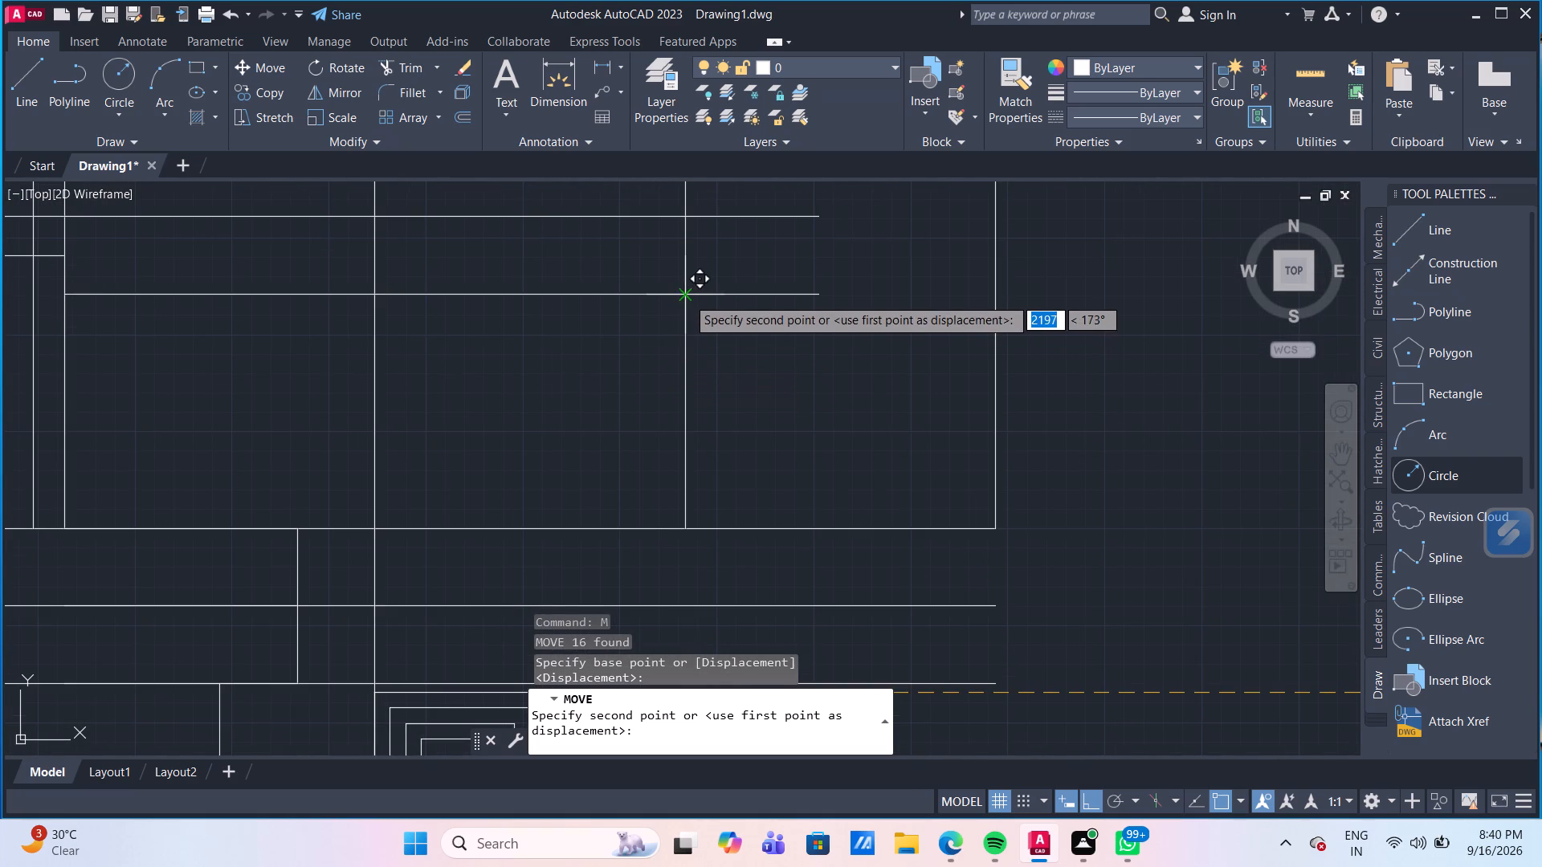
left_click(687, 295)
scroll(716, 364, "down", 2)
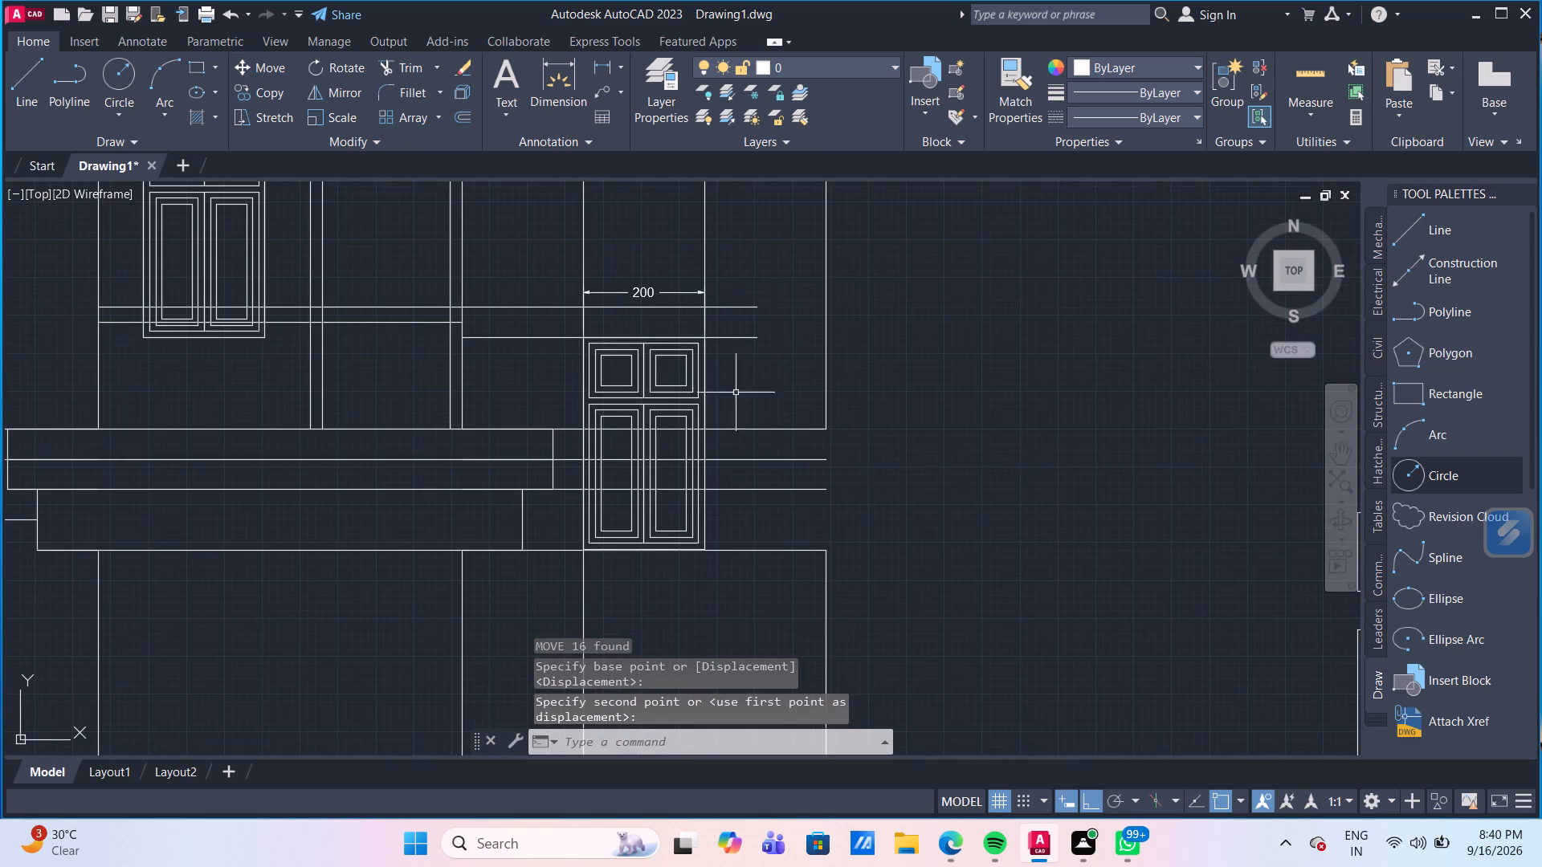
key("Escape")
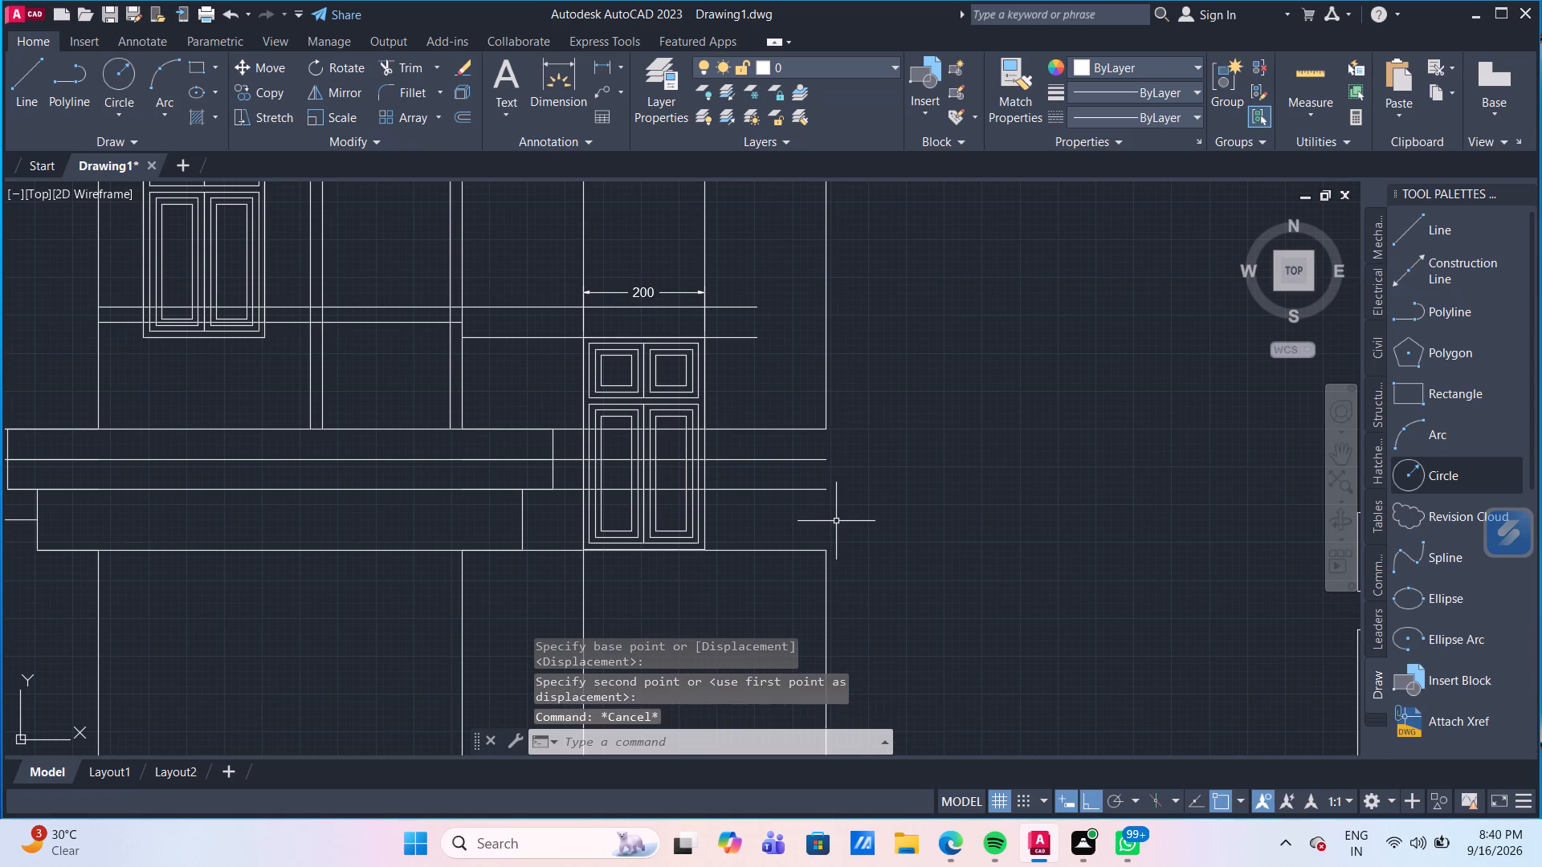
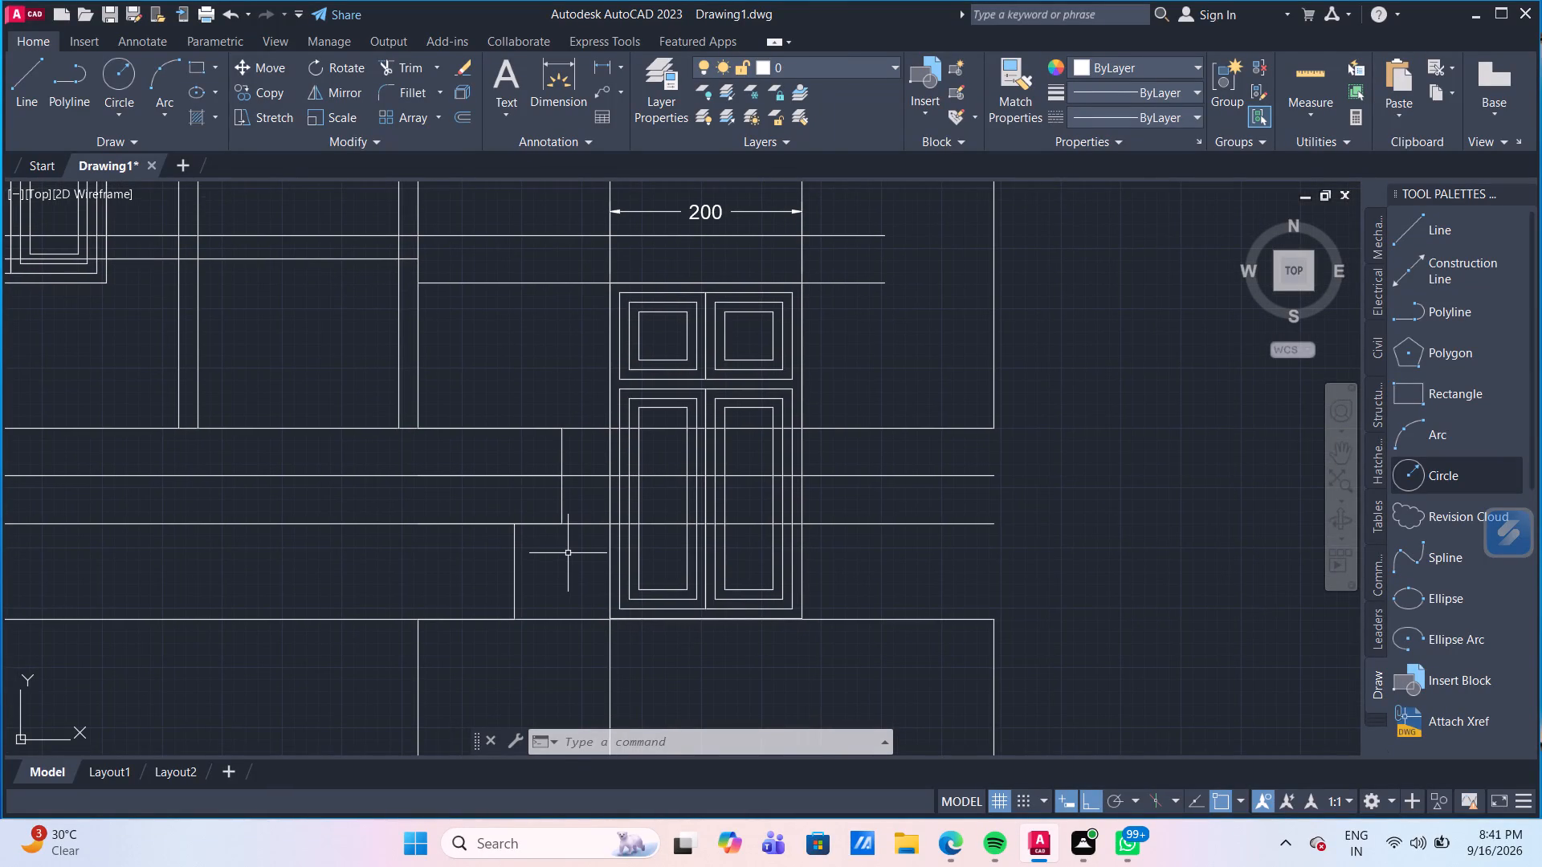
Delete the 200 dimension above the lower window in the right-hand bay of the elevation.
scroll(561, 414, "down", 2)
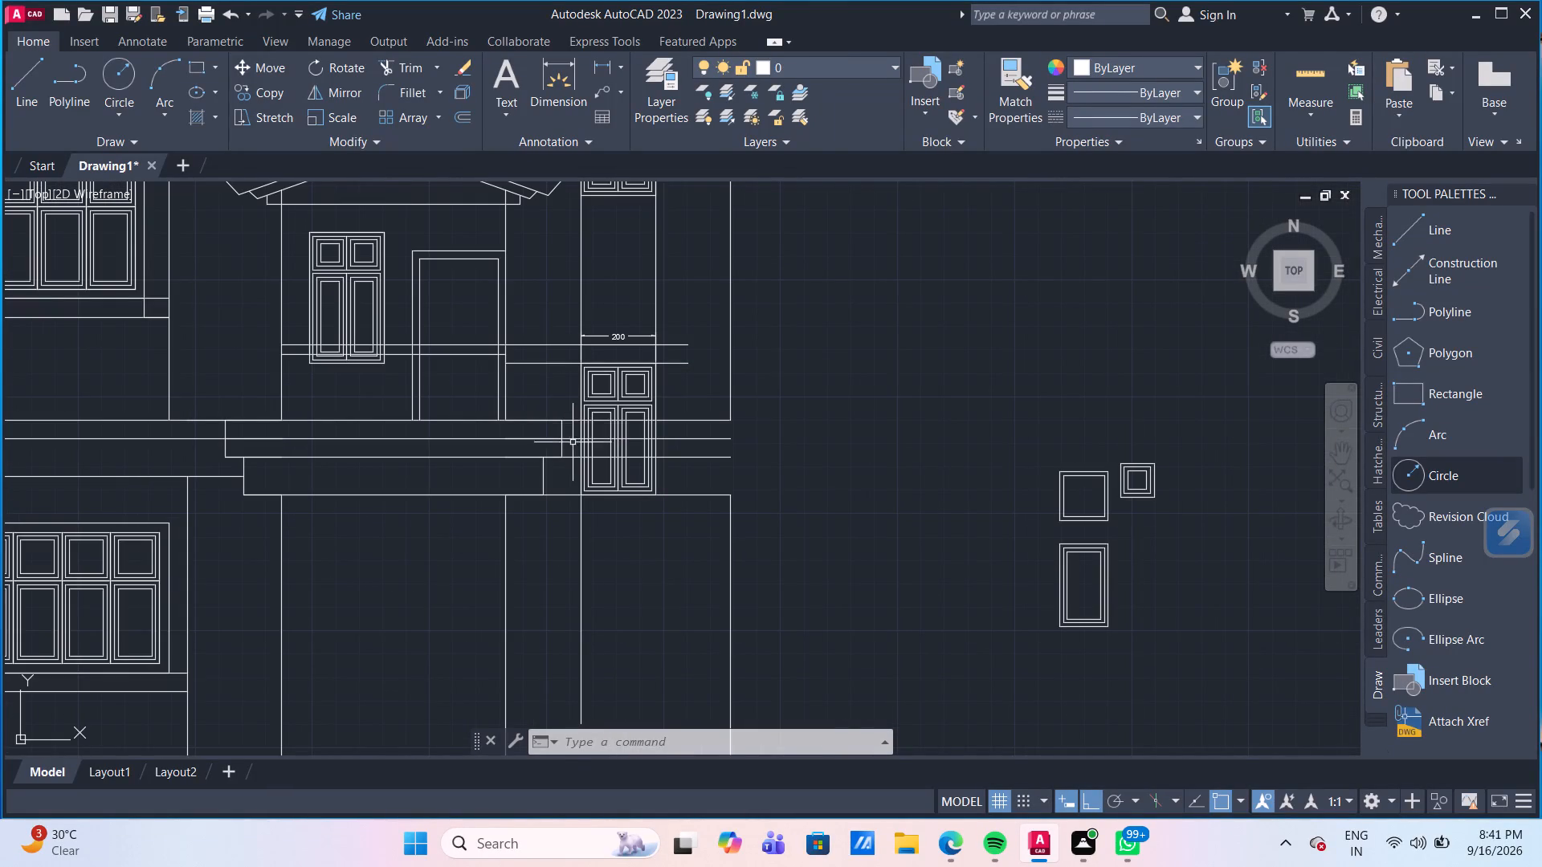
left_click(641, 334)
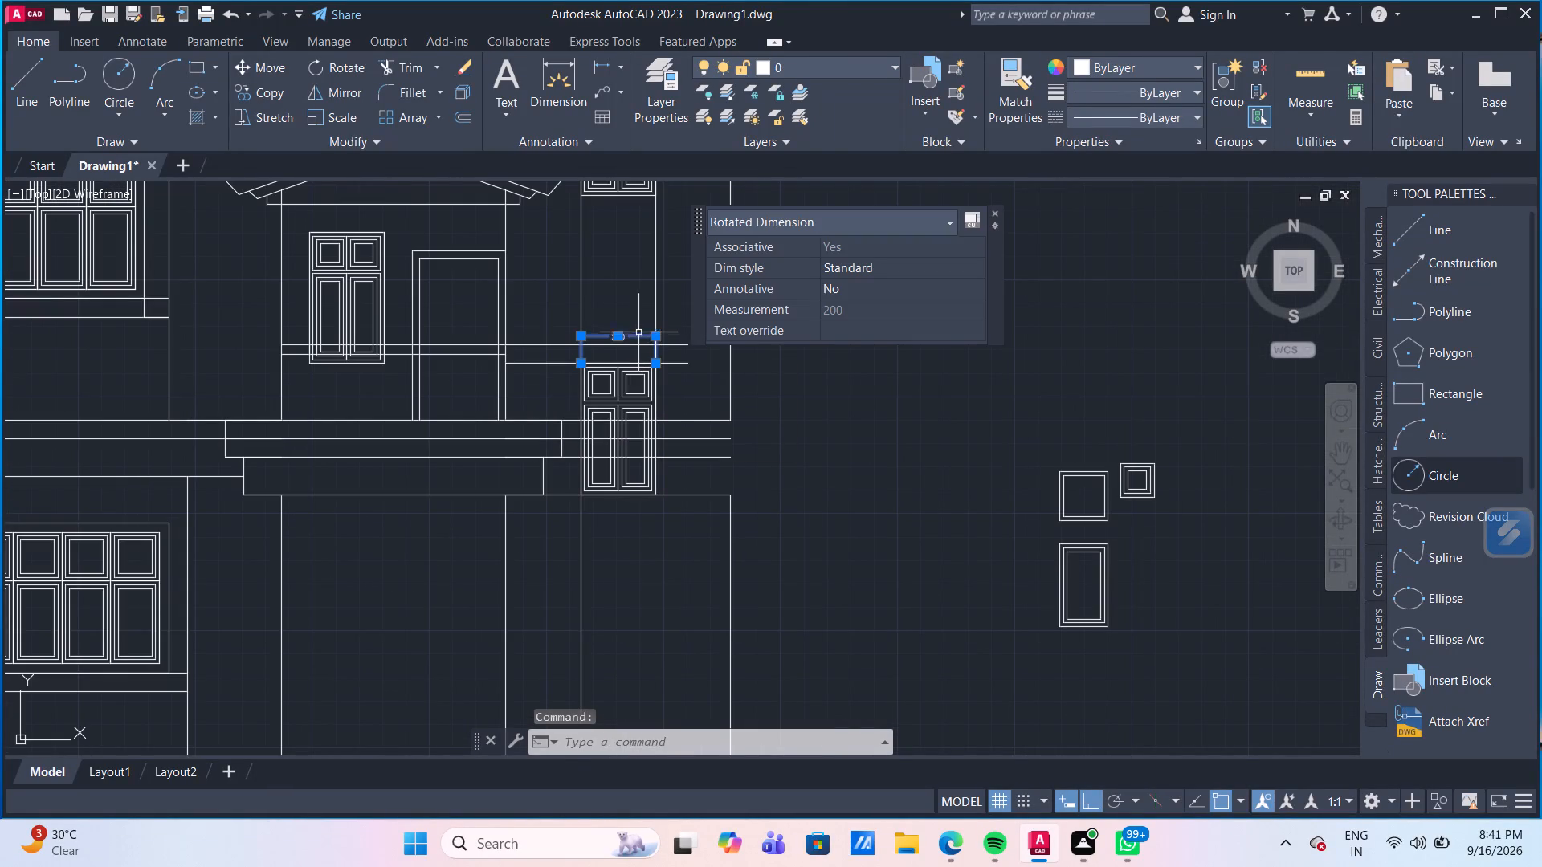
key("Delete")
Delete the long vertical guide line running along the left edges of the two right-bay windows.
scroll(626, 306, "down", 1)
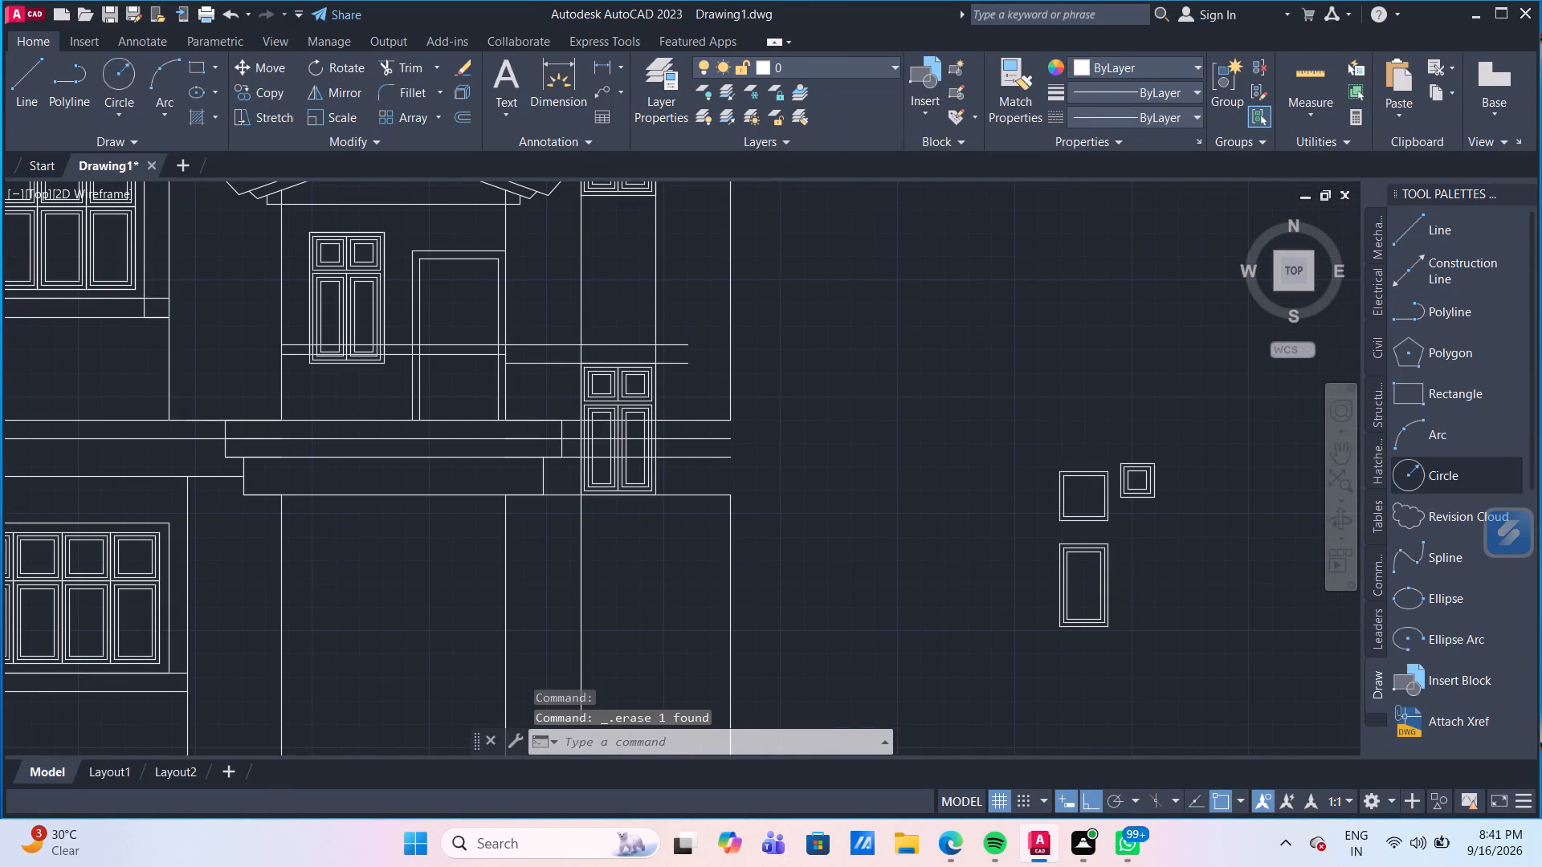
scroll(626, 306, "down", 1)
scroll(616, 288, "up", 2)
scroll(547, 358, "up", 2)
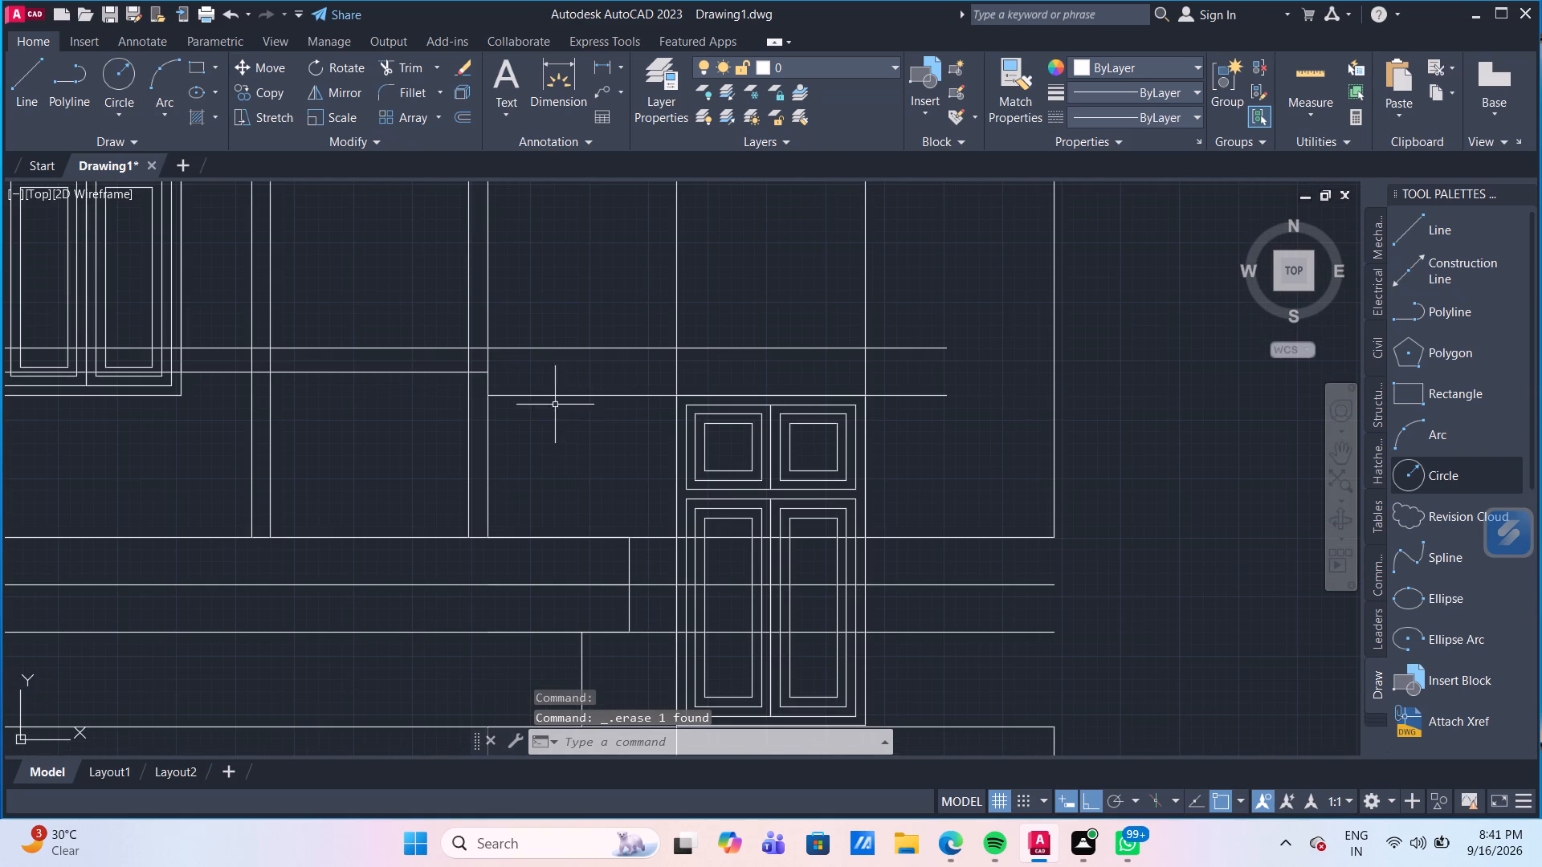
scroll(569, 424, "down", 1)
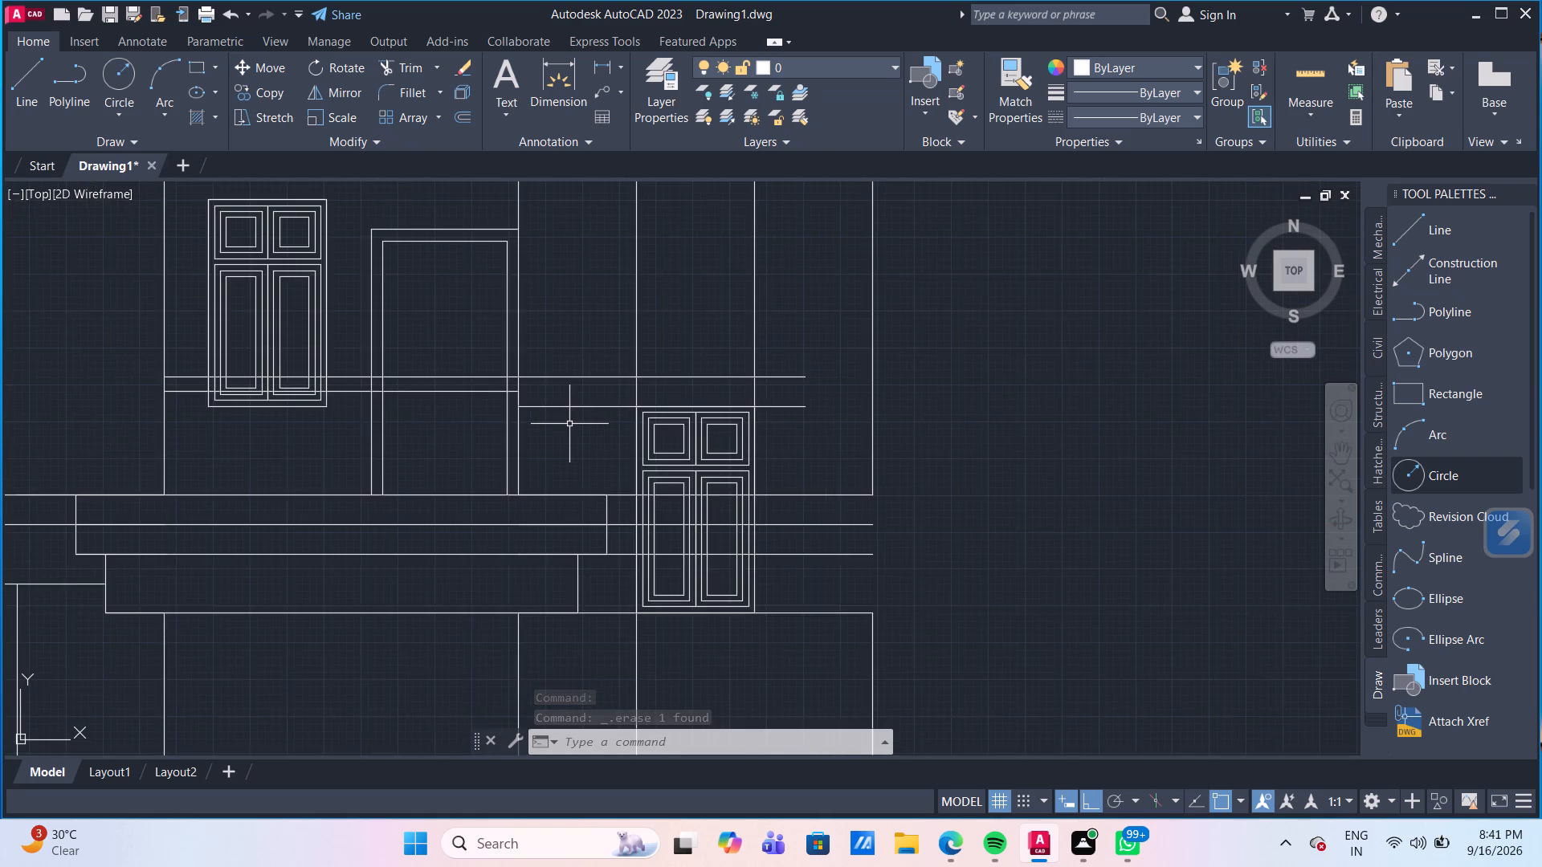
scroll(569, 424, "down", 2)
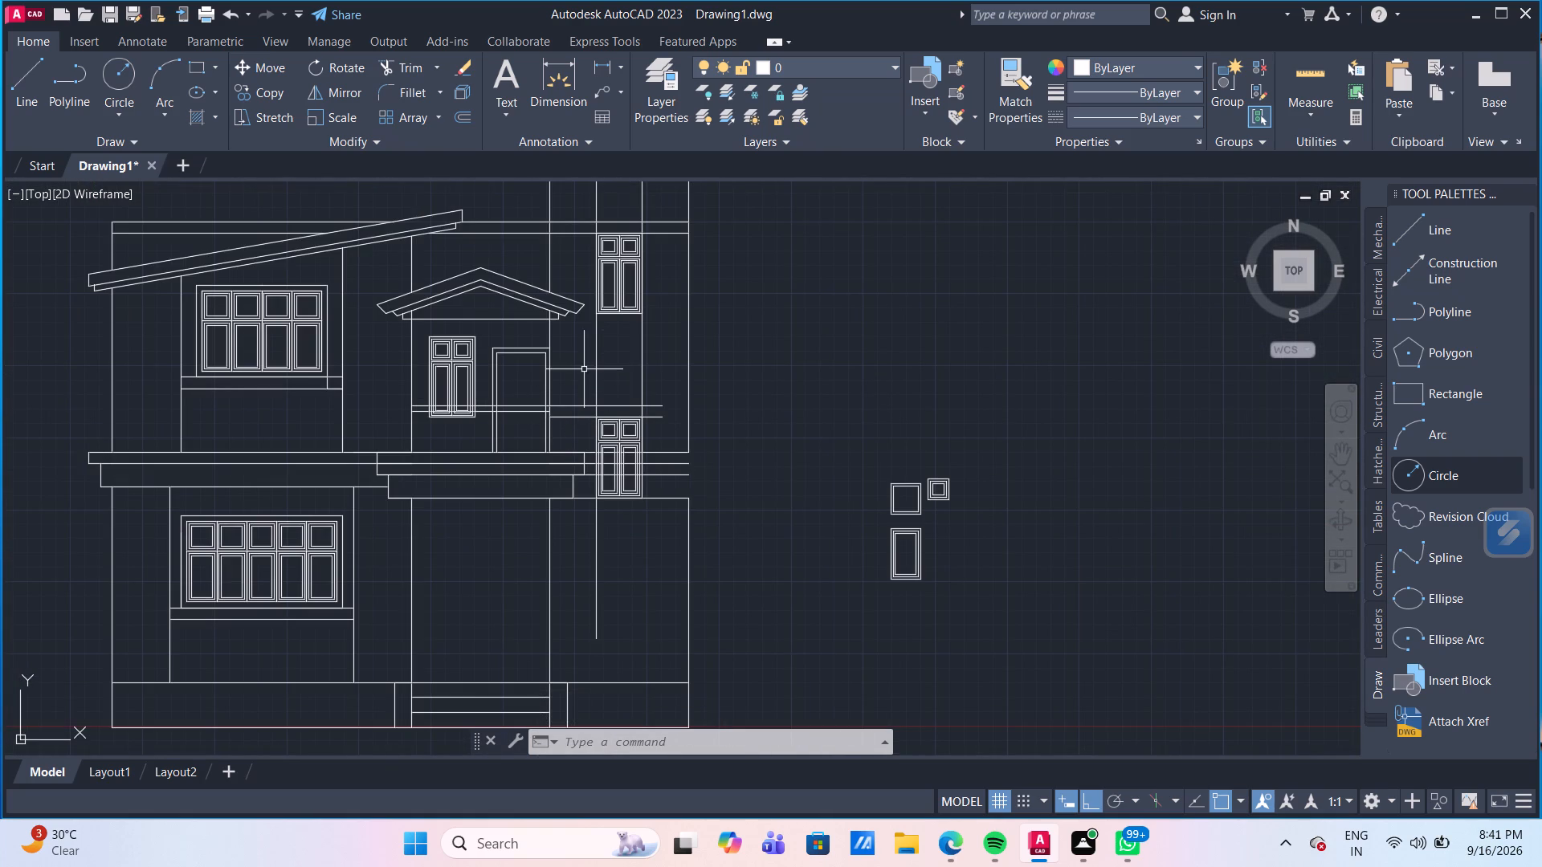
scroll(587, 368, "down", 1)
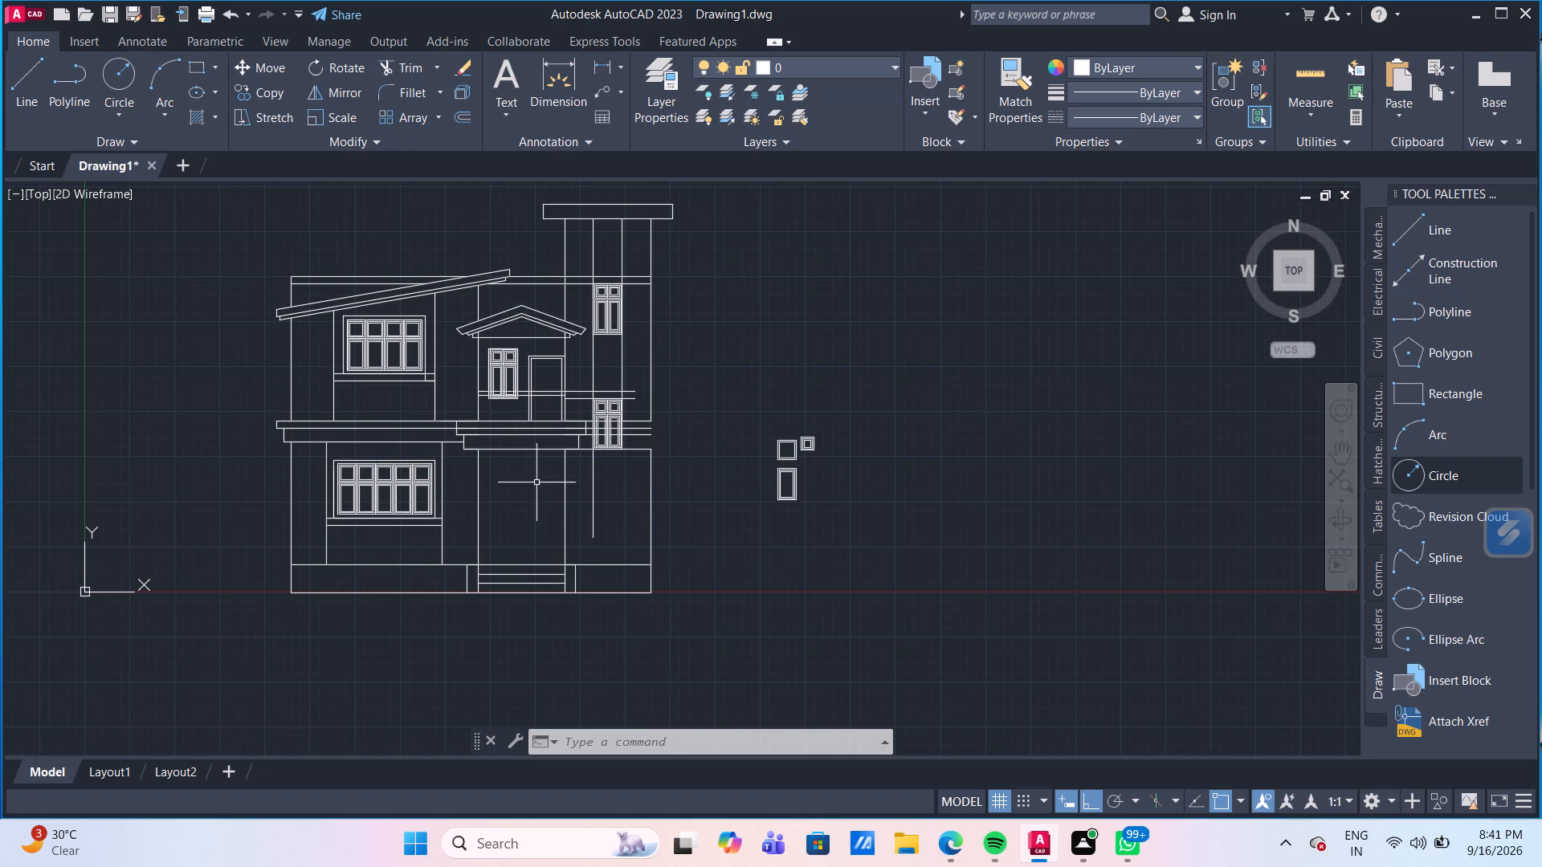
scroll(536, 478, "up", 3)
middle_click_drag(768, 426, 669, 527)
scroll(733, 535, "down", 2)
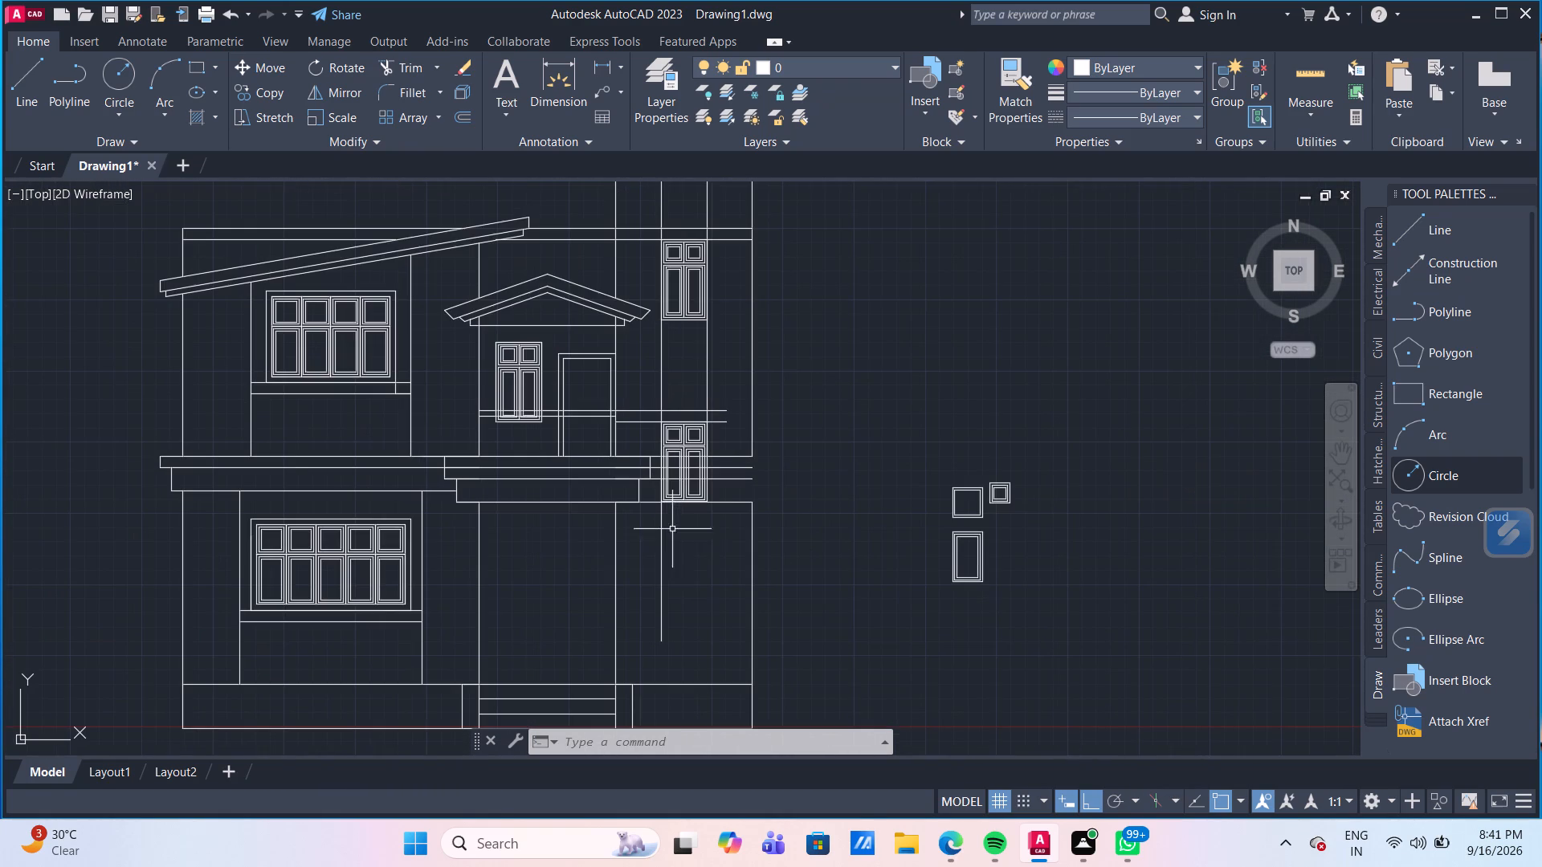
middle_click_drag(679, 571, 678, 594)
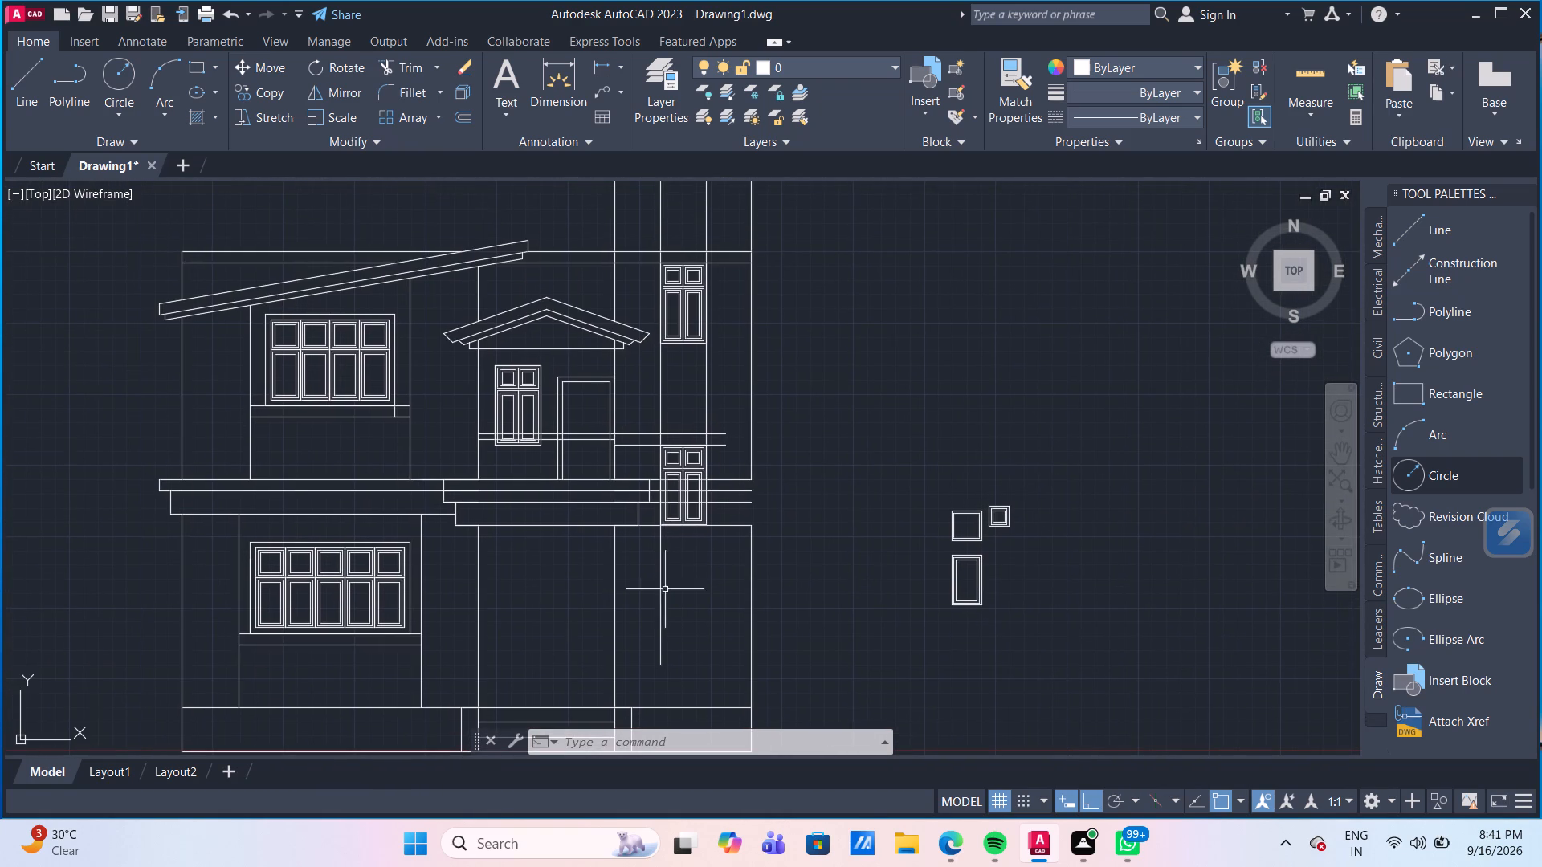
left_click(661, 587)
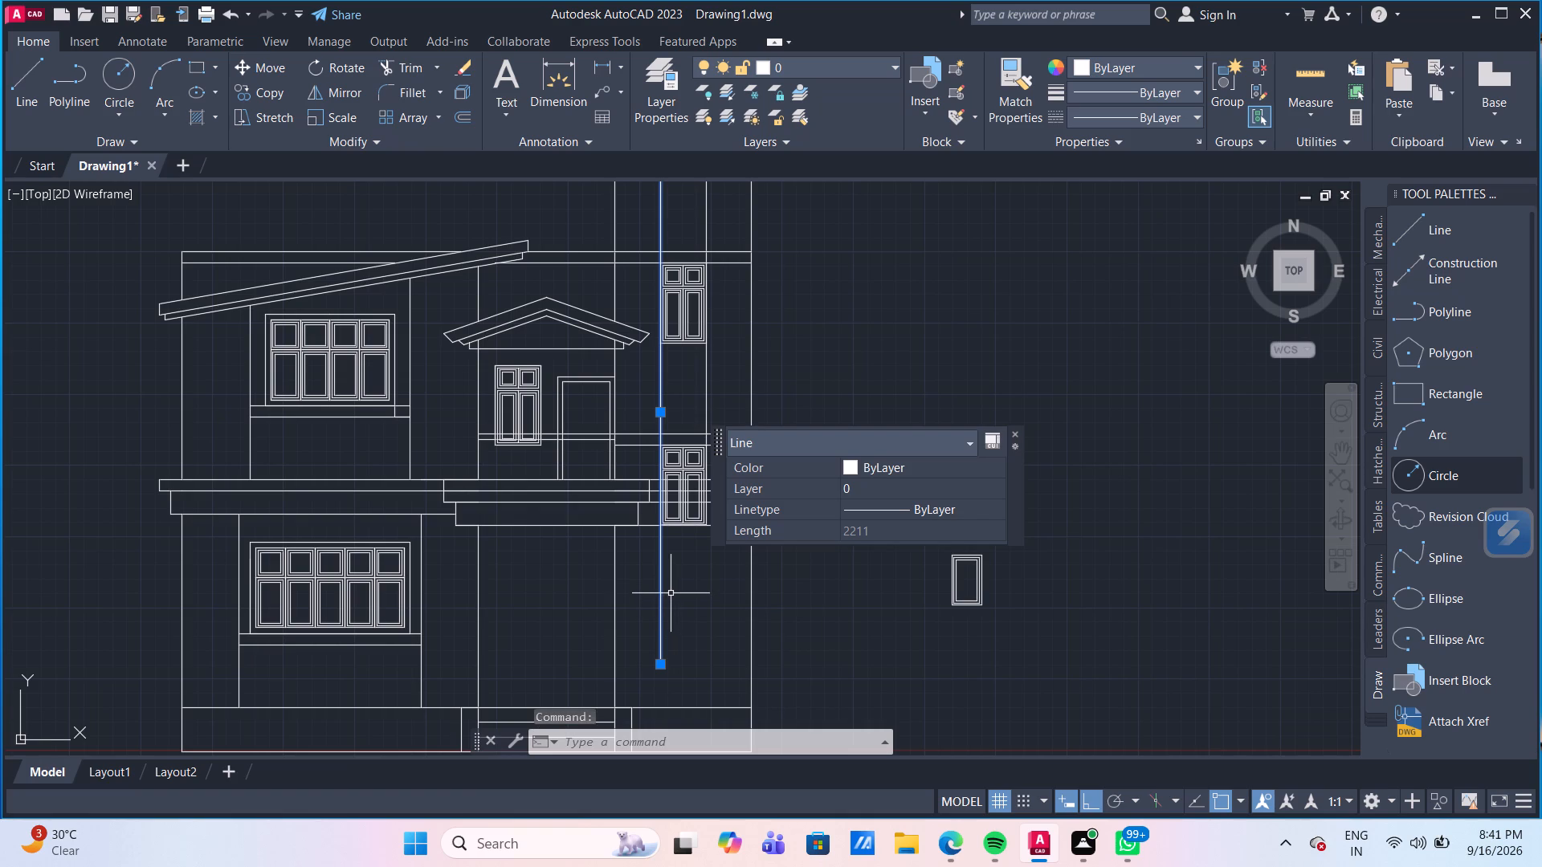
scroll(671, 593, "up", 3)
middle_click_drag(686, 580, 691, 590)
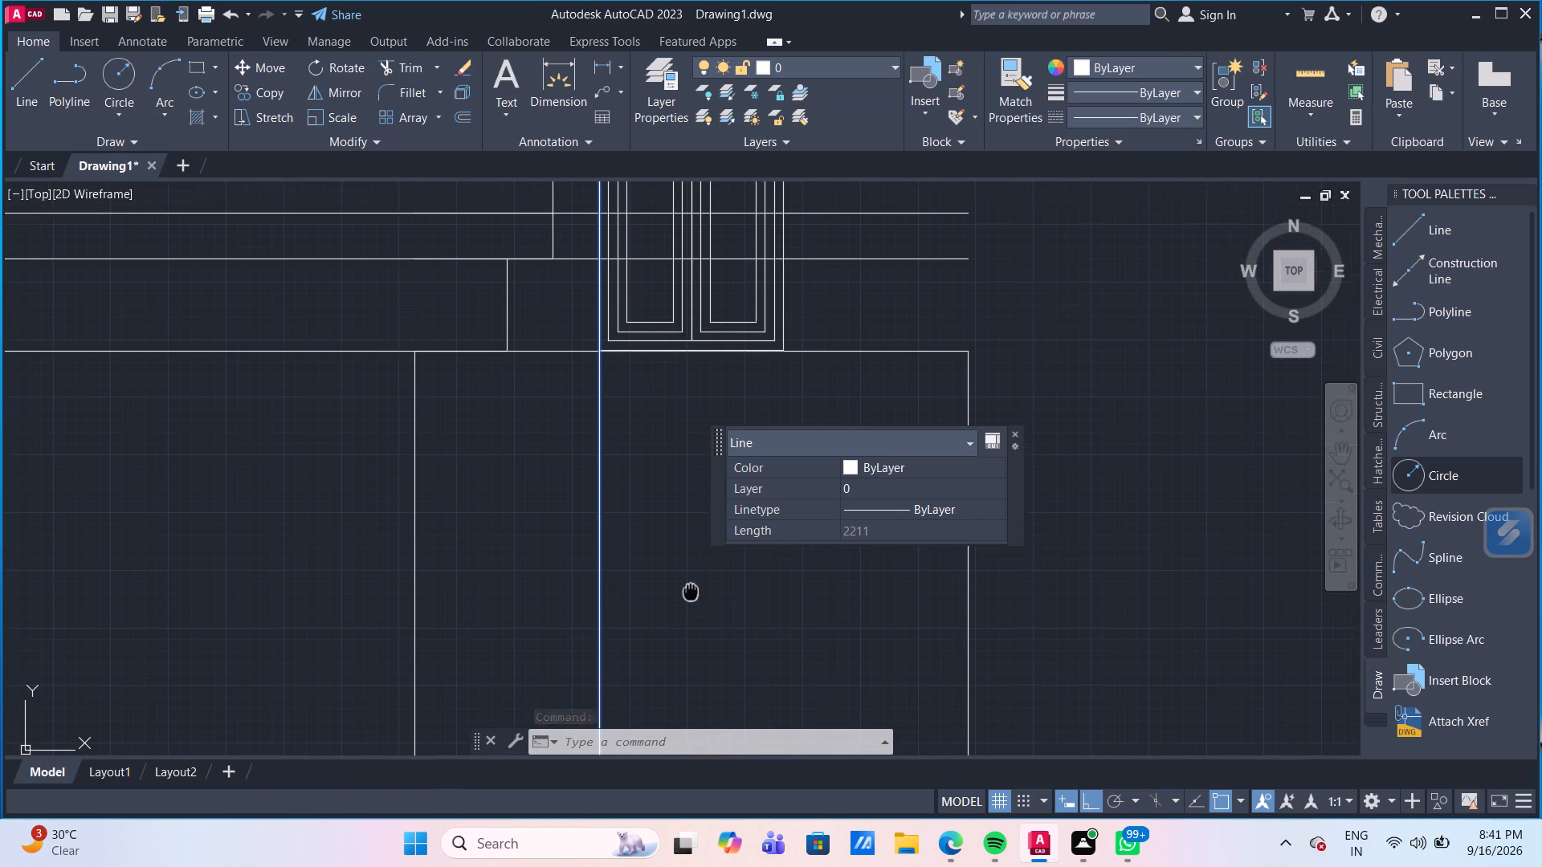
middle_click_drag(691, 590, 696, 609)
scroll(696, 609, "down", 2)
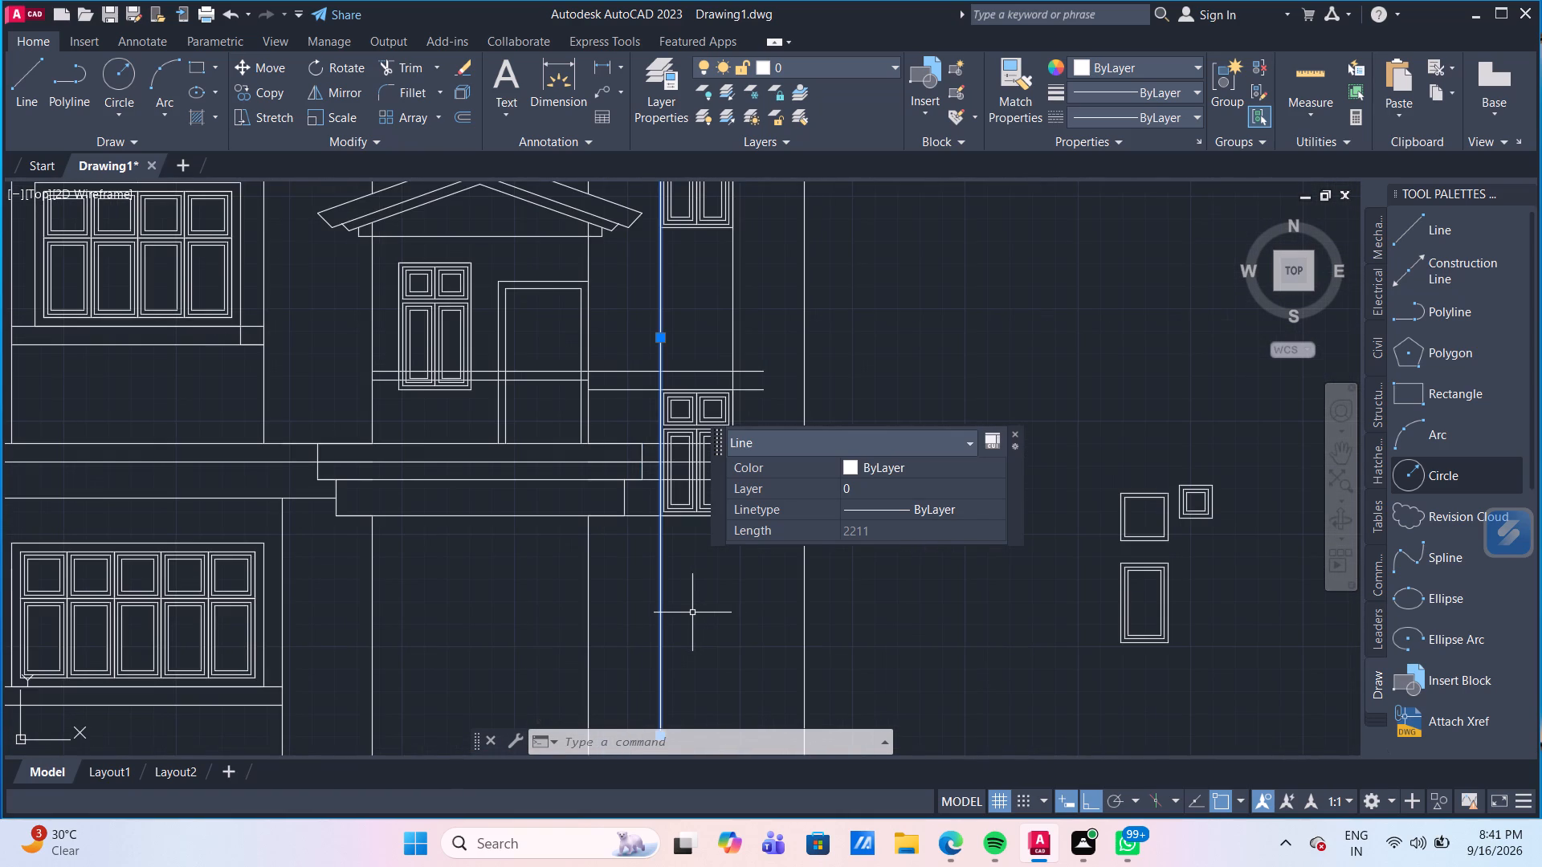
scroll(692, 613, "down", 1)
key("Delete")
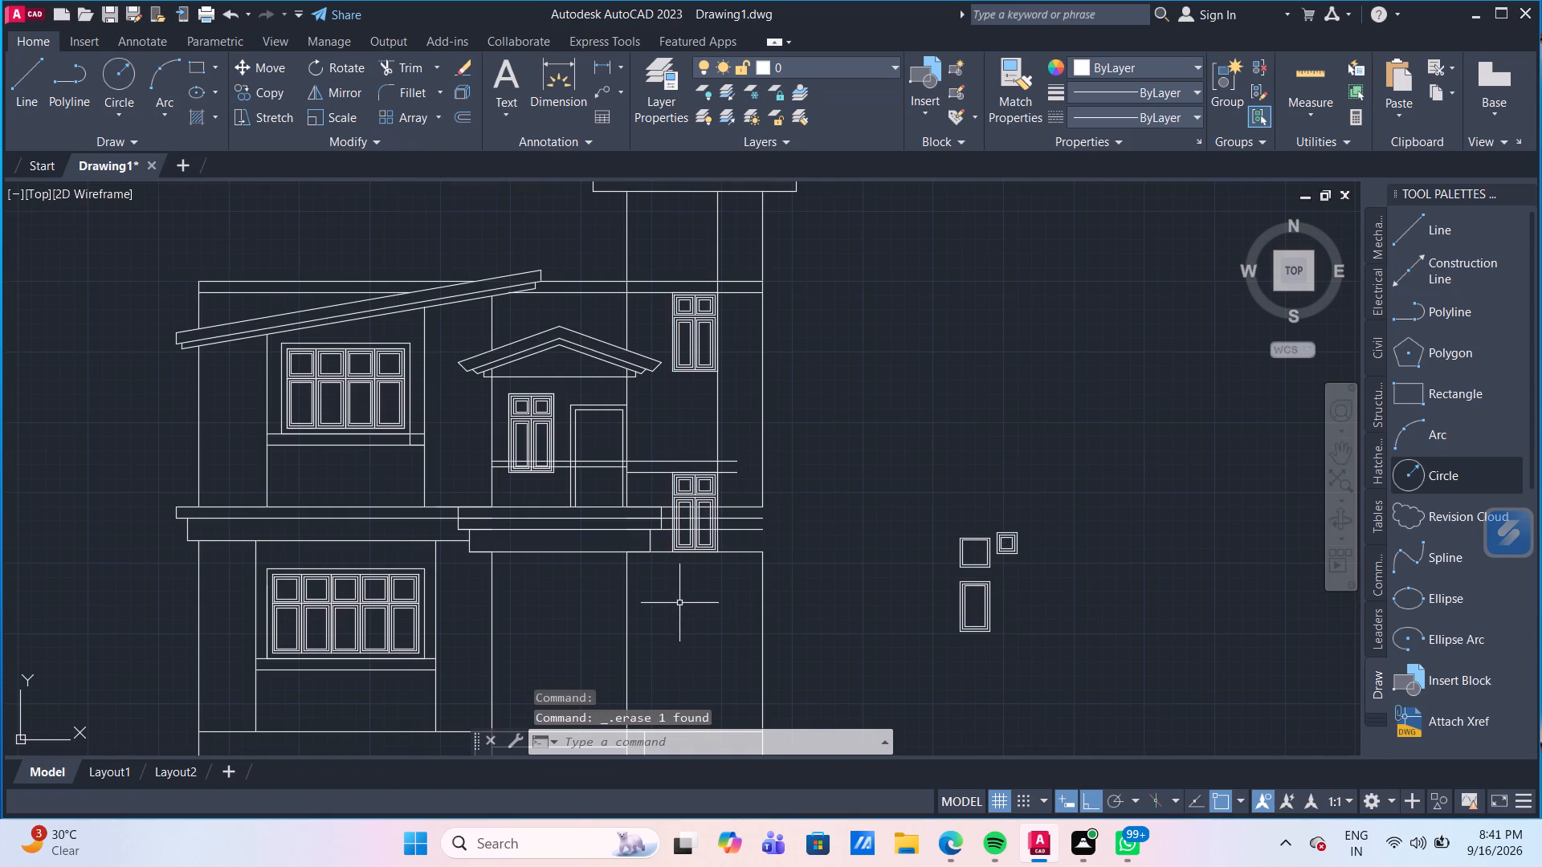
Trim the horizontal lines crossing the gap between the stepped balcony slab and the lower right-bay window.
scroll(675, 596, "up", 2)
middle_click_drag(675, 587, 683, 633)
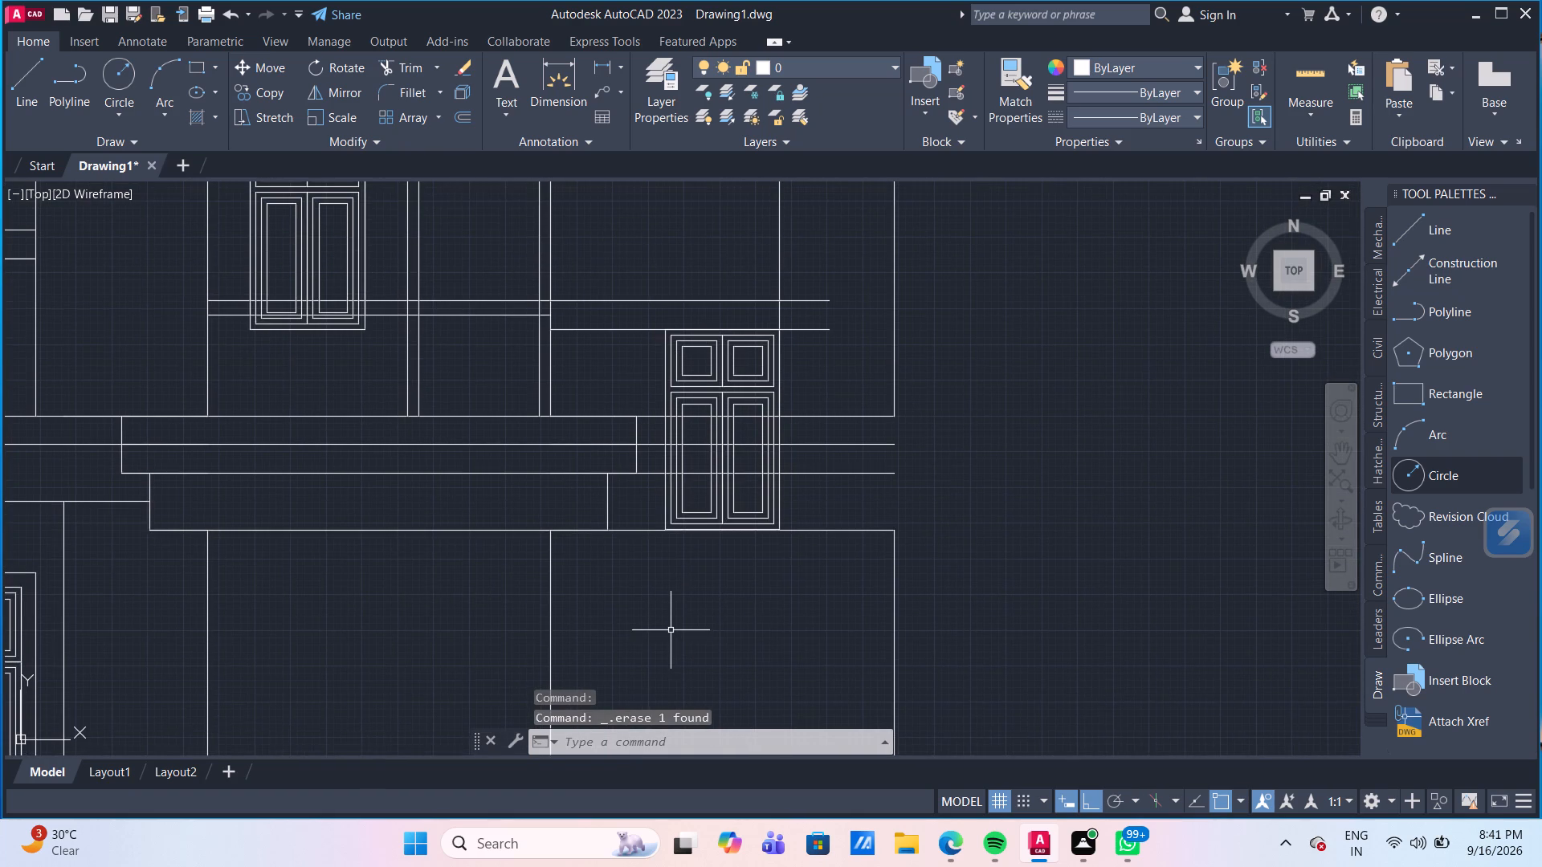
type("TR")
key("Return")
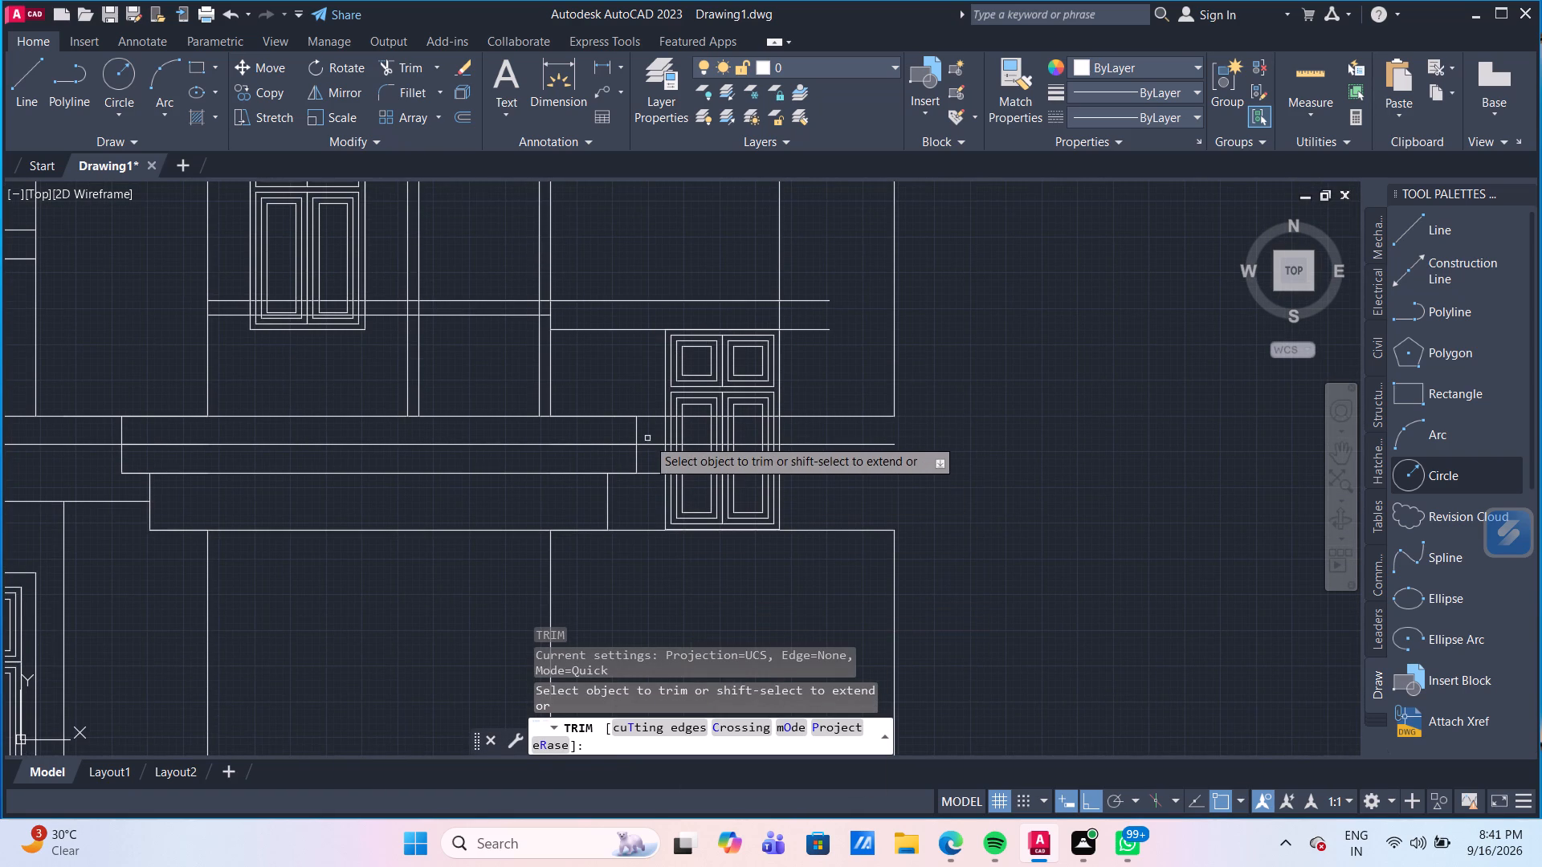
left_click(647, 398)
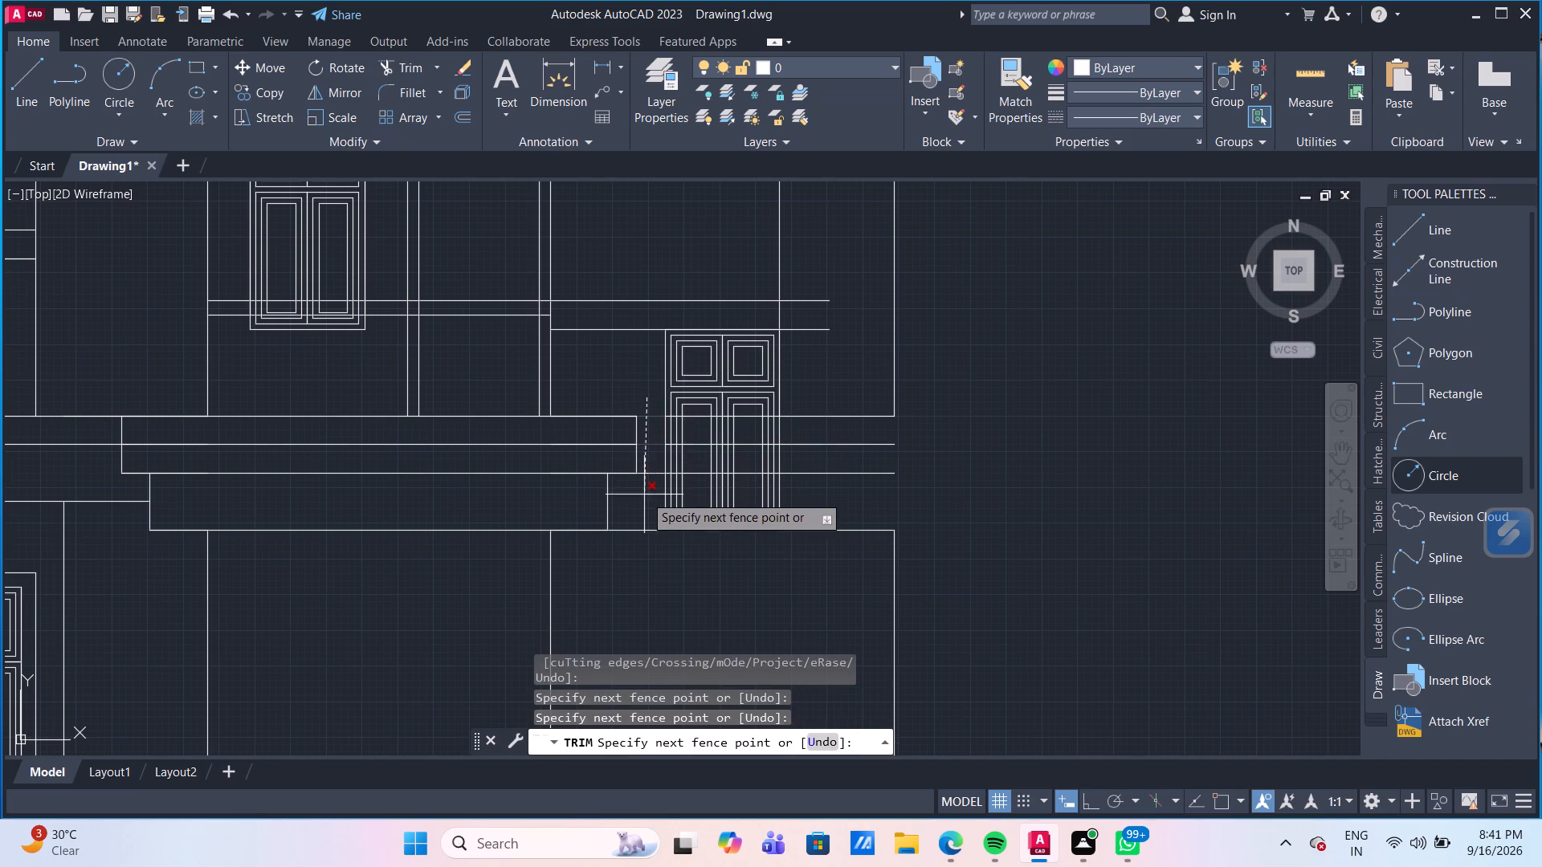
left_click(642, 555)
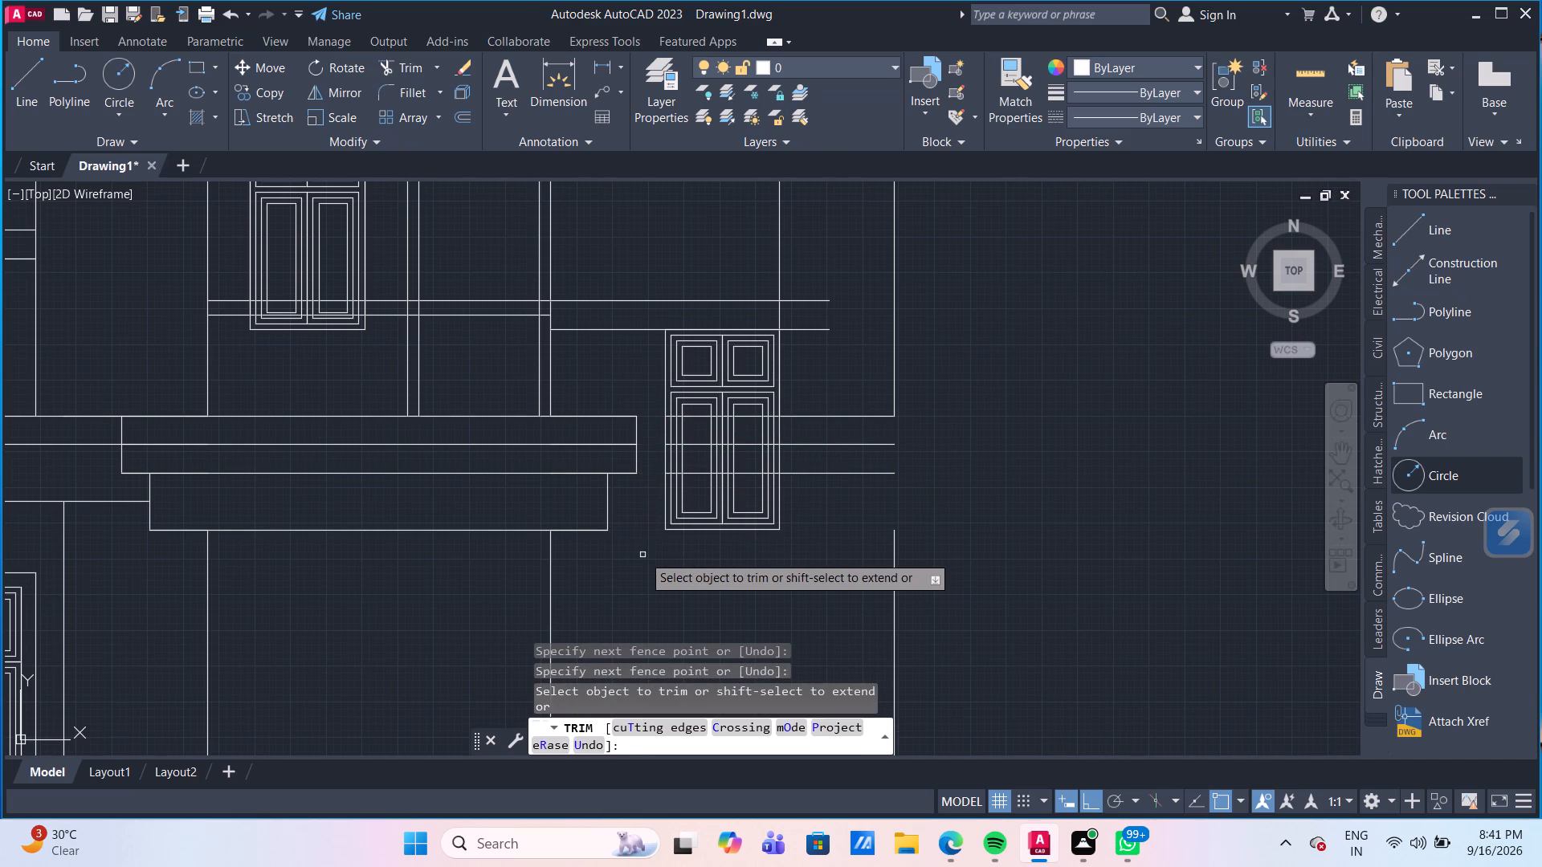
scroll(642, 555, "down", 1)
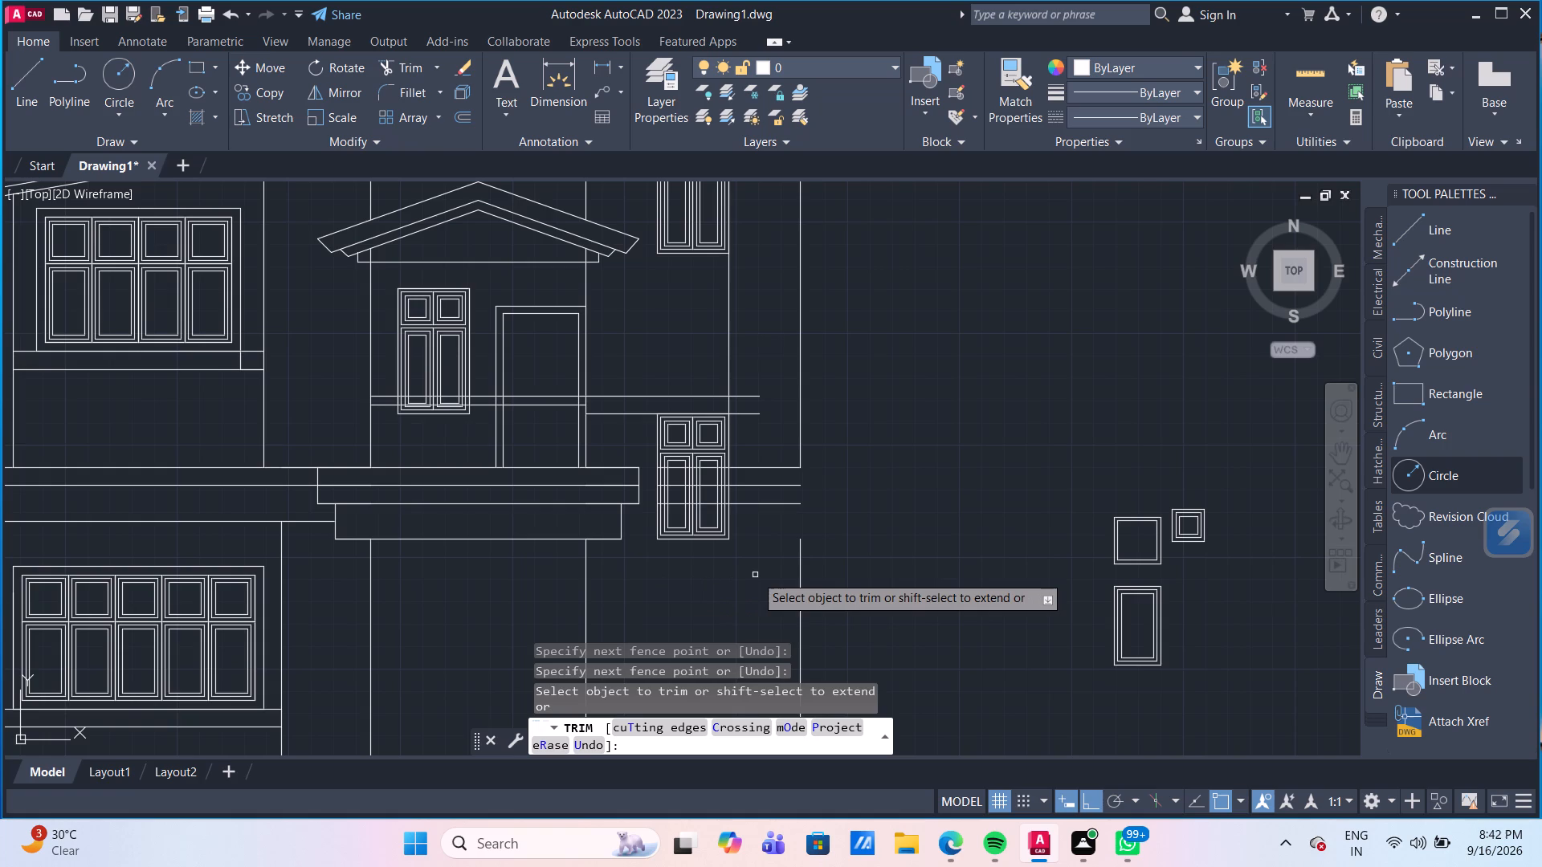
key("Escape")
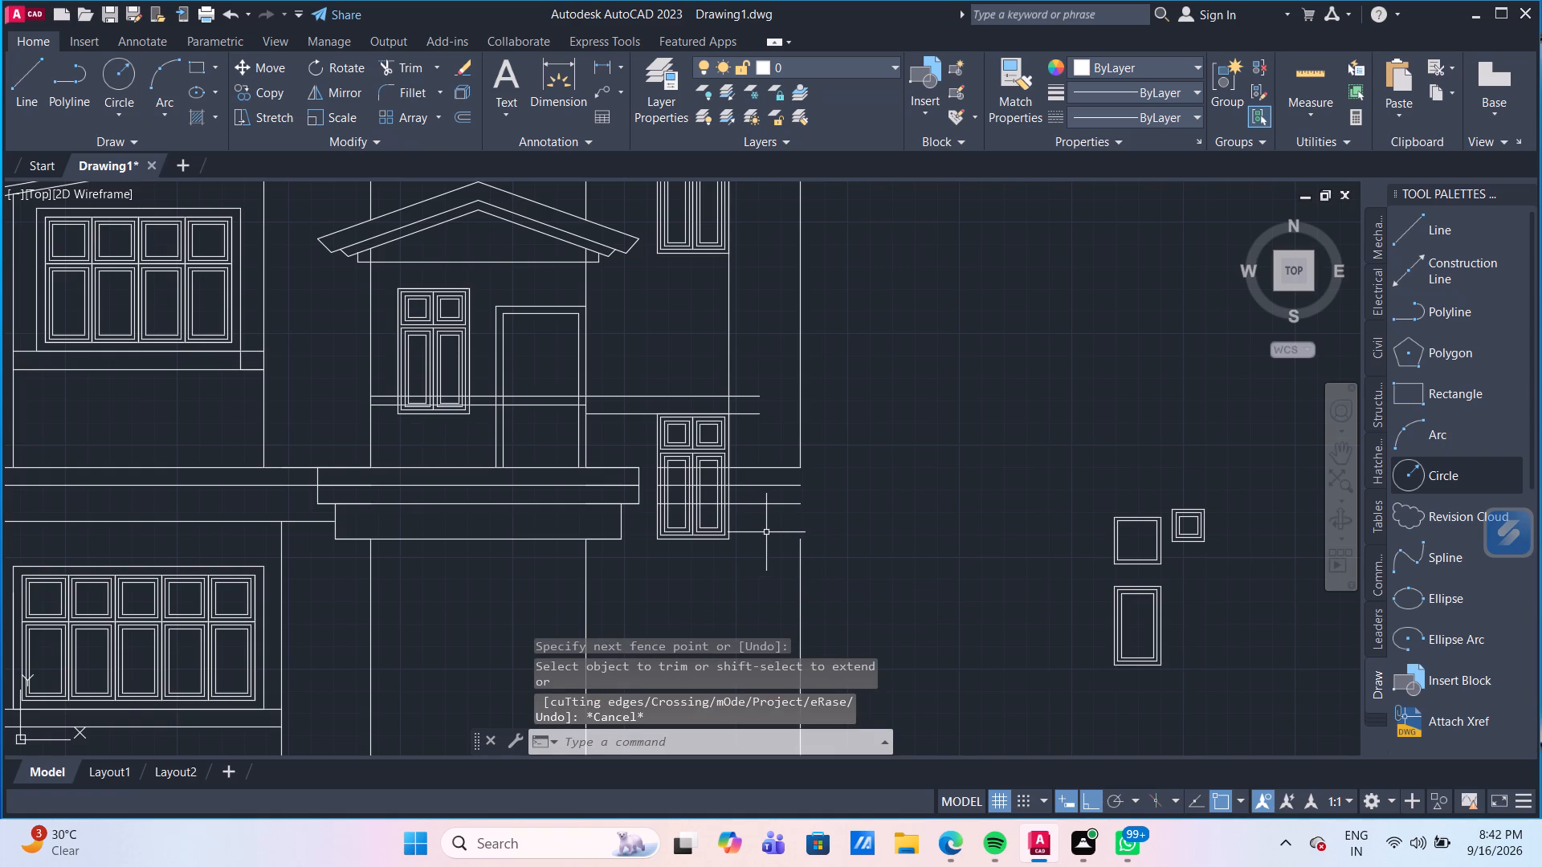
Erase the three leftover horizontal lines running through the lower right-bay window to the outer wall.
left_click(768, 521)
left_click(751, 460)
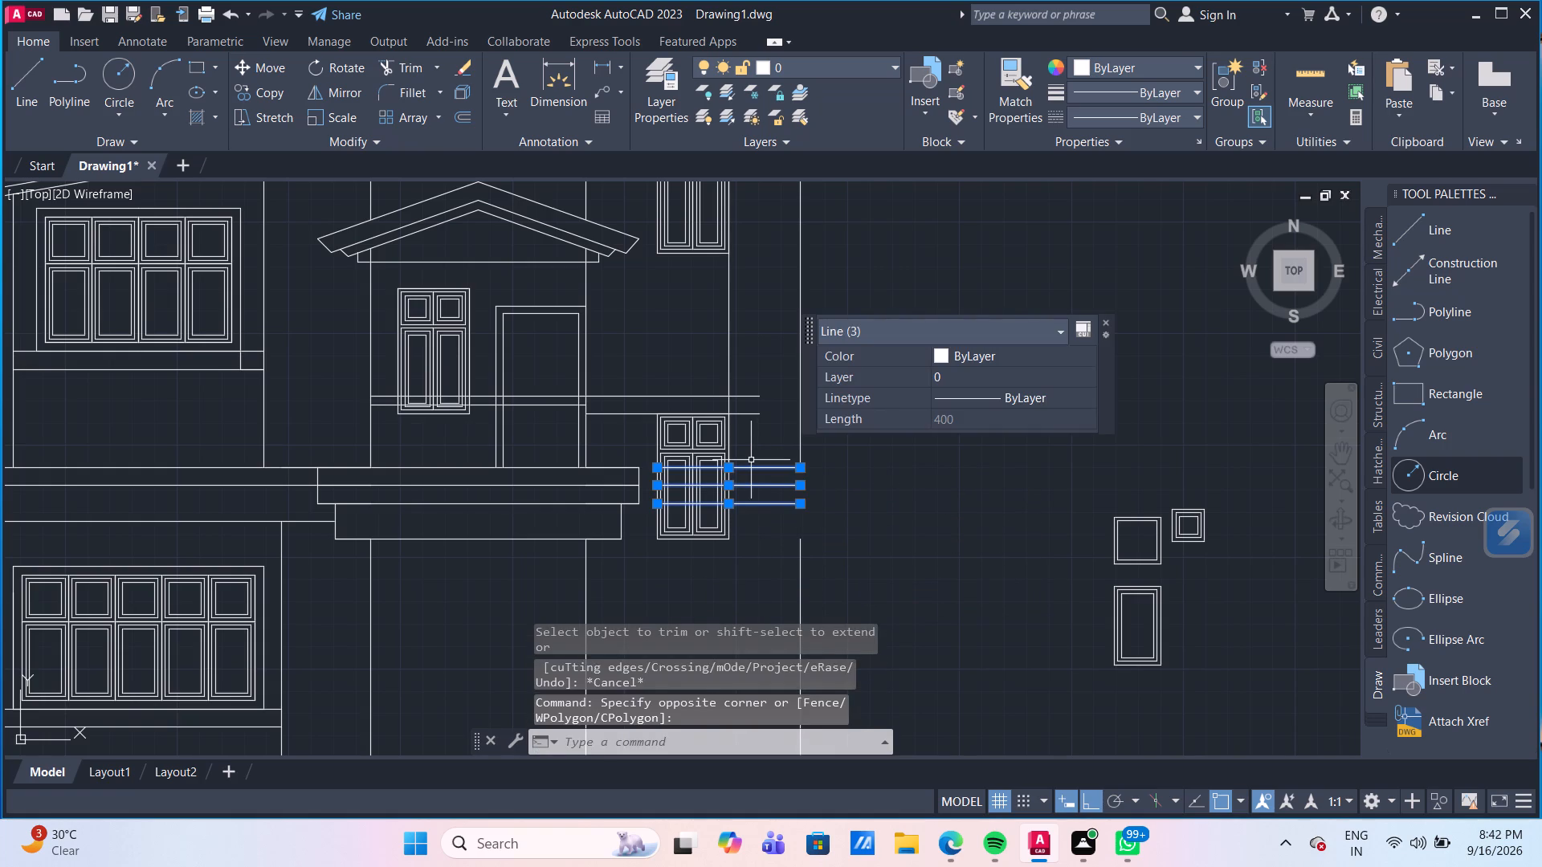
key("Delete")
Delete the vertical guide line running along the right edges of the two right-bay windows.
scroll(751, 460, "down", 2)
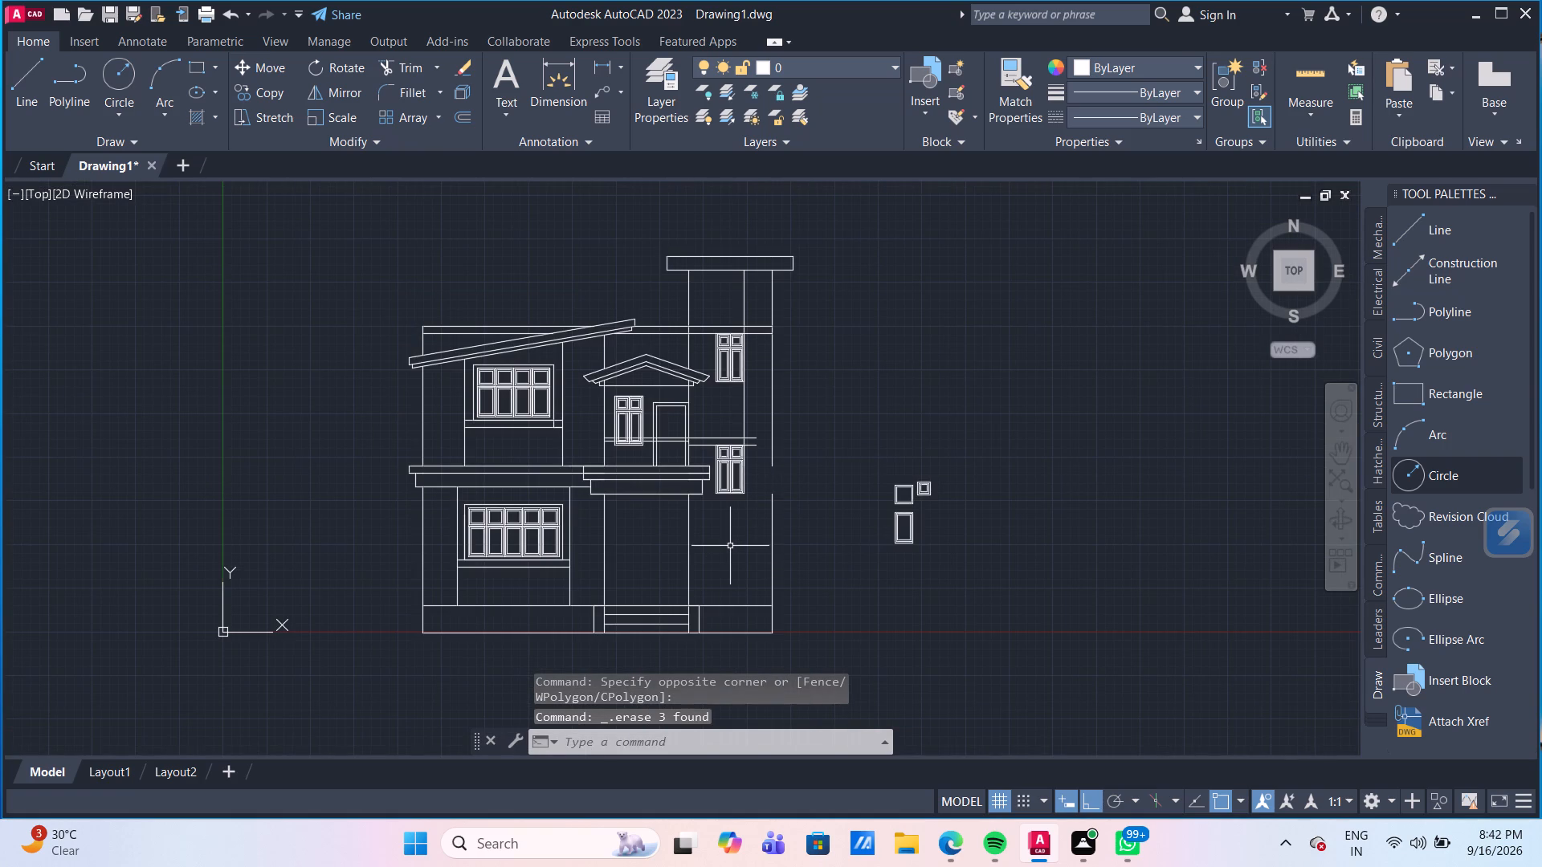
scroll(716, 497, "up", 3)
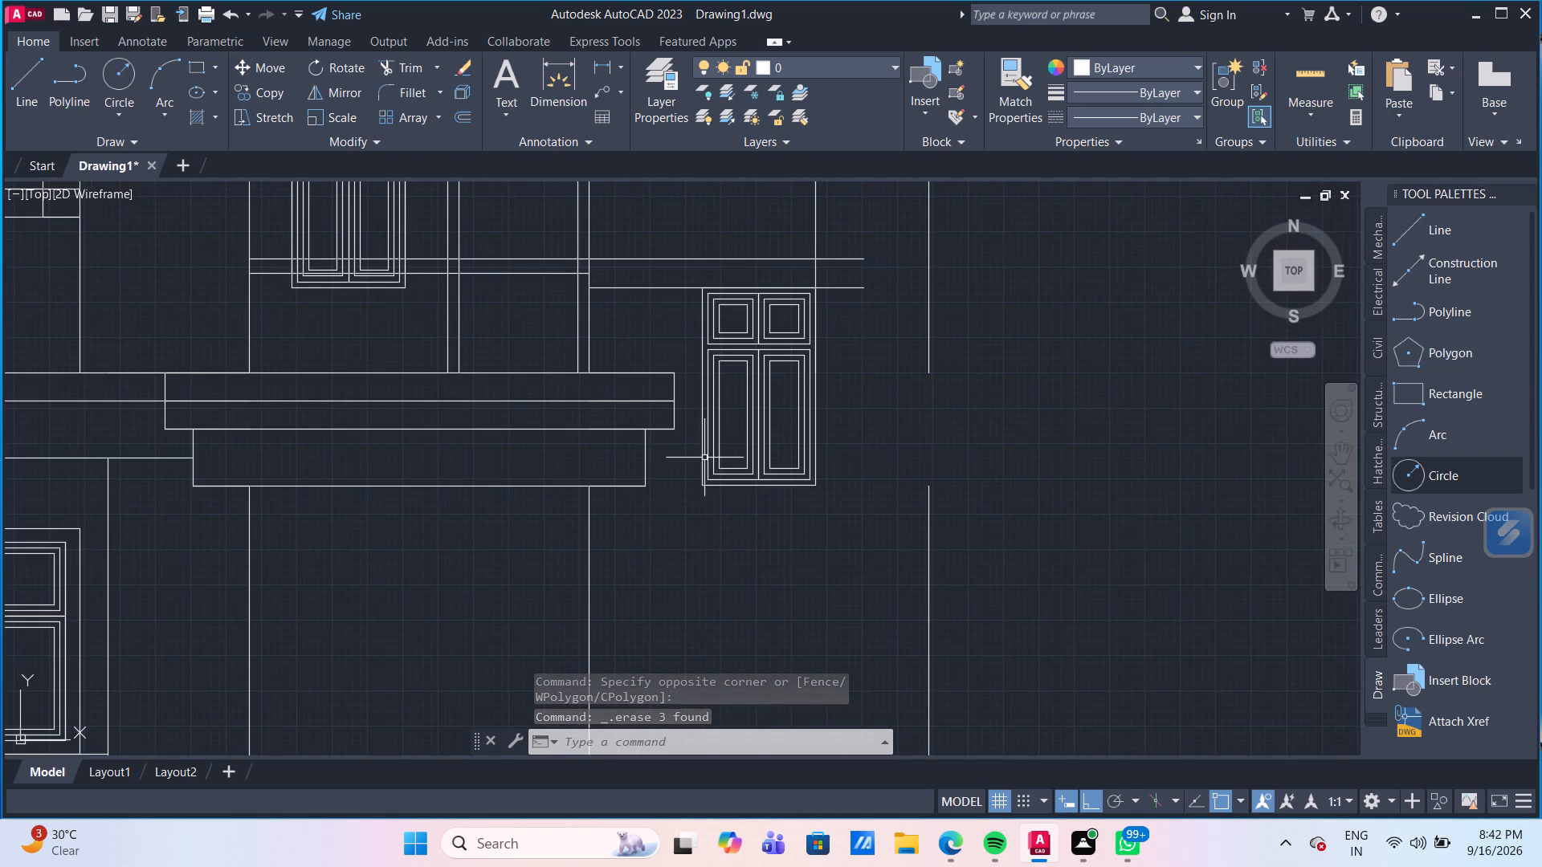
middle_click_drag(677, 362, 677, 509)
scroll(677, 509, "down", 2)
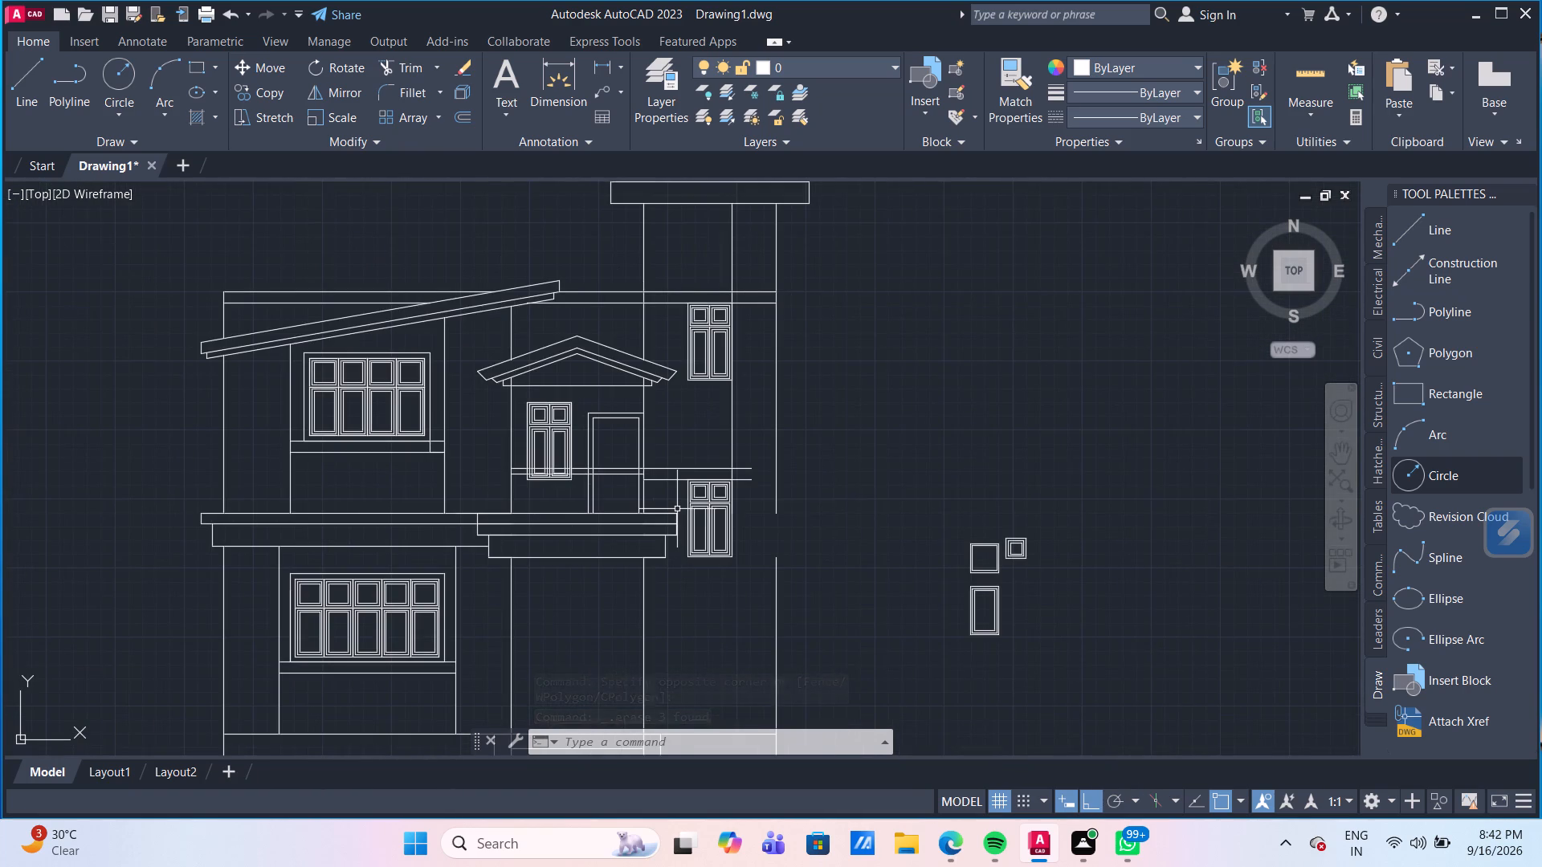
scroll(718, 420, "up", 1)
scroll(718, 420, "down", 1)
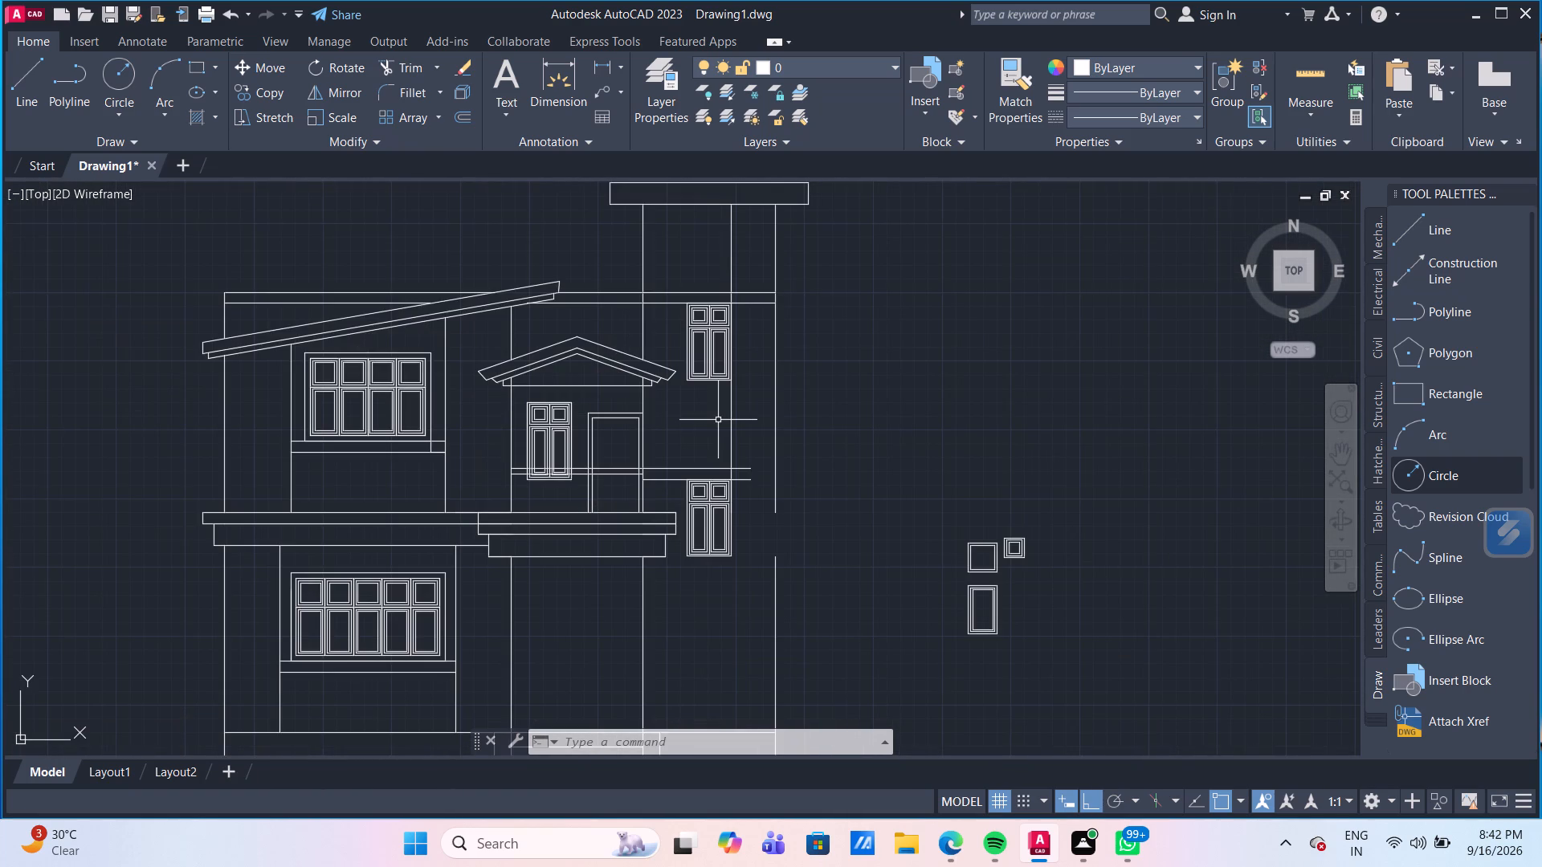
left_click(732, 425)
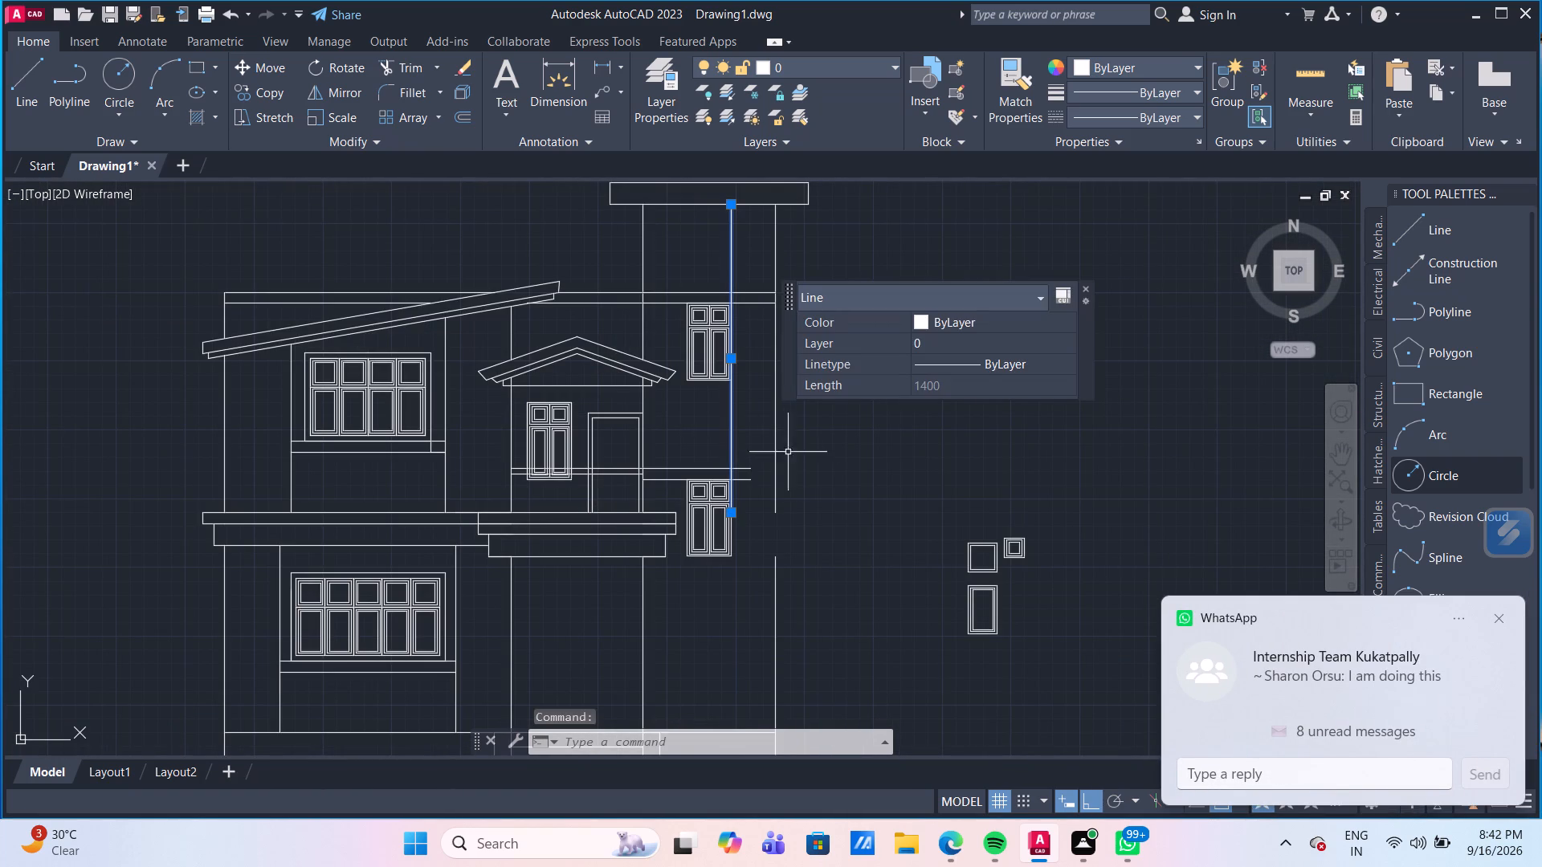
key("Delete")
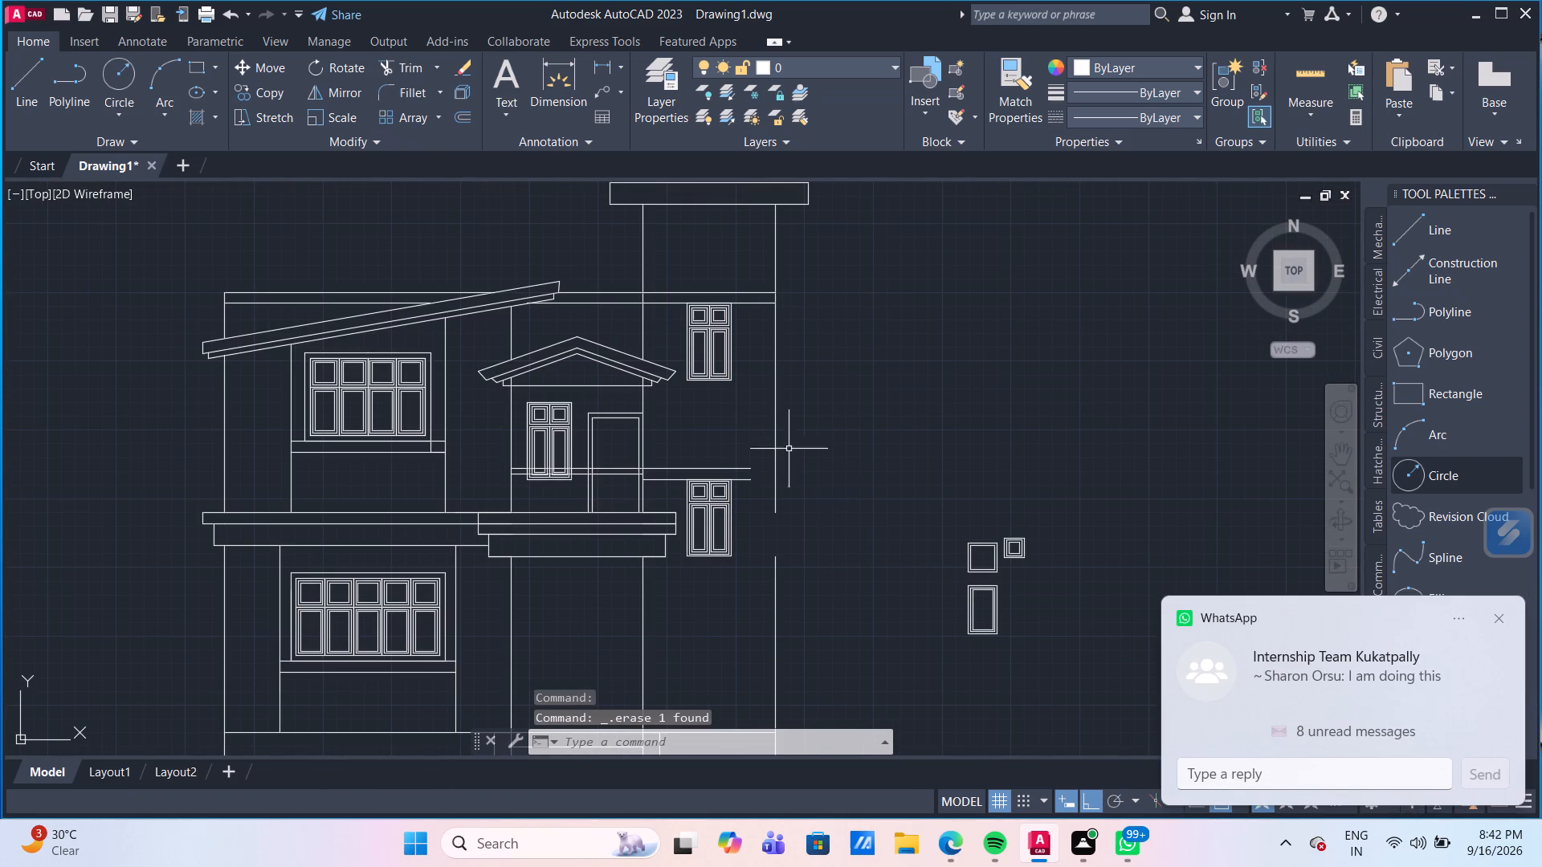
Measure the distance between the lower right-bay window and the outer wall line.
scroll(723, 419, "up", 2)
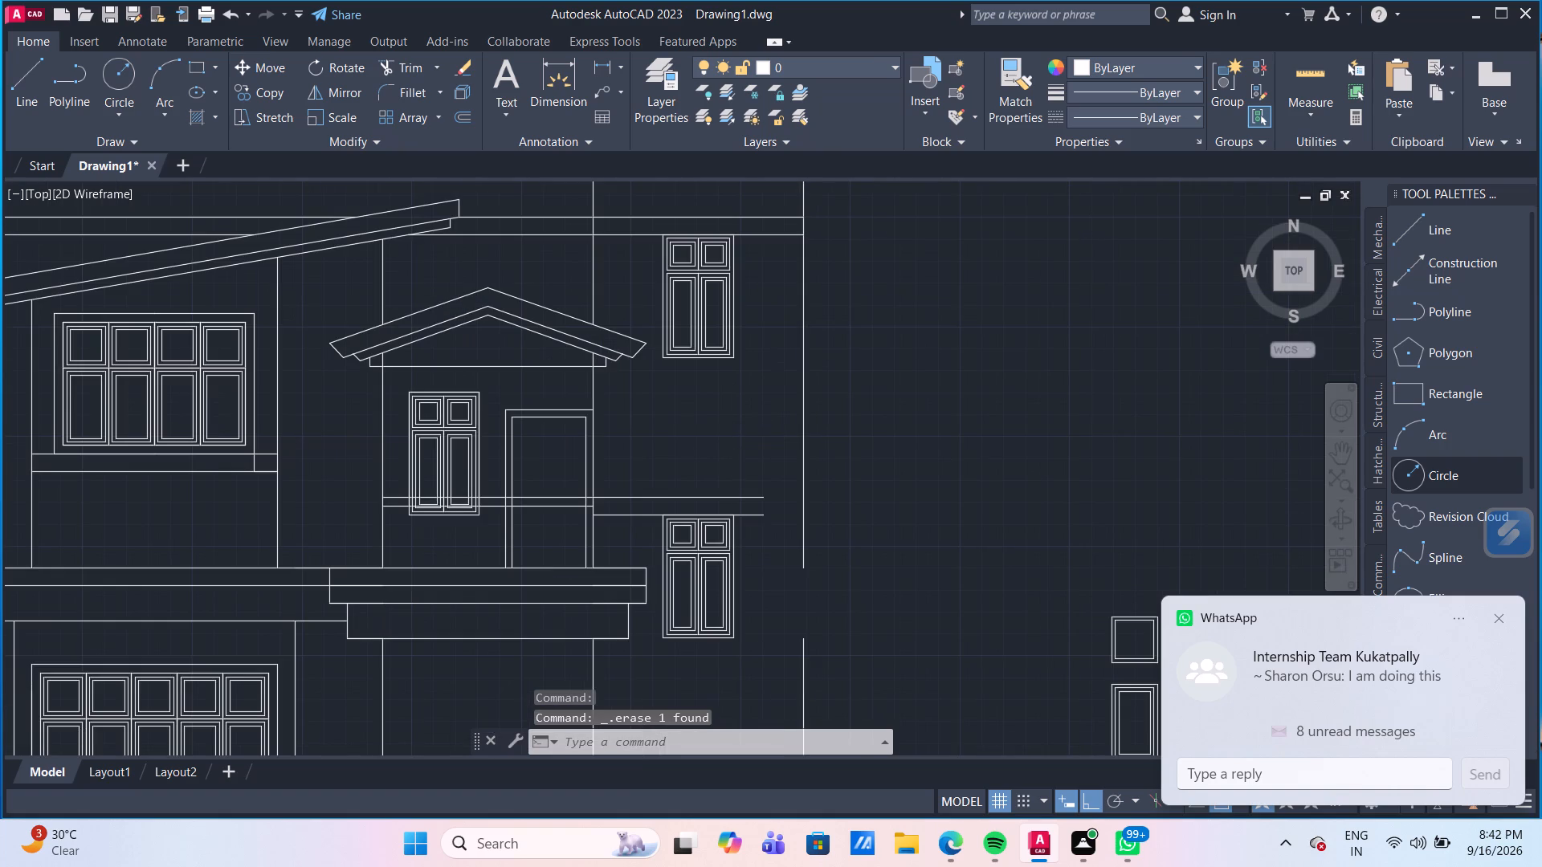
middle_click_drag(735, 476, 749, 384)
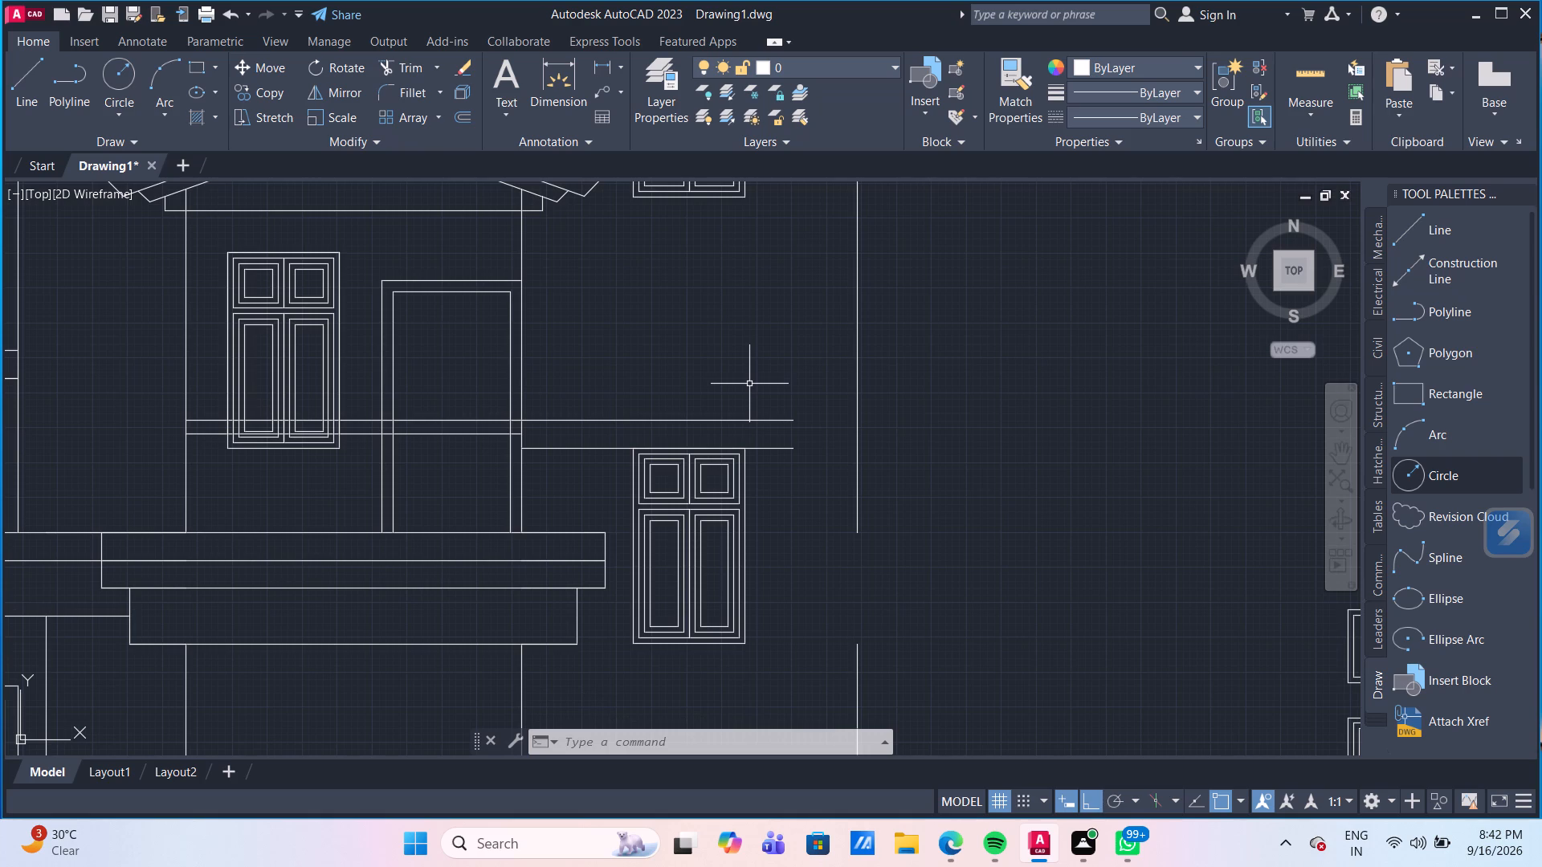
left_click(1327, 78)
scroll(624, 511, "up", 1)
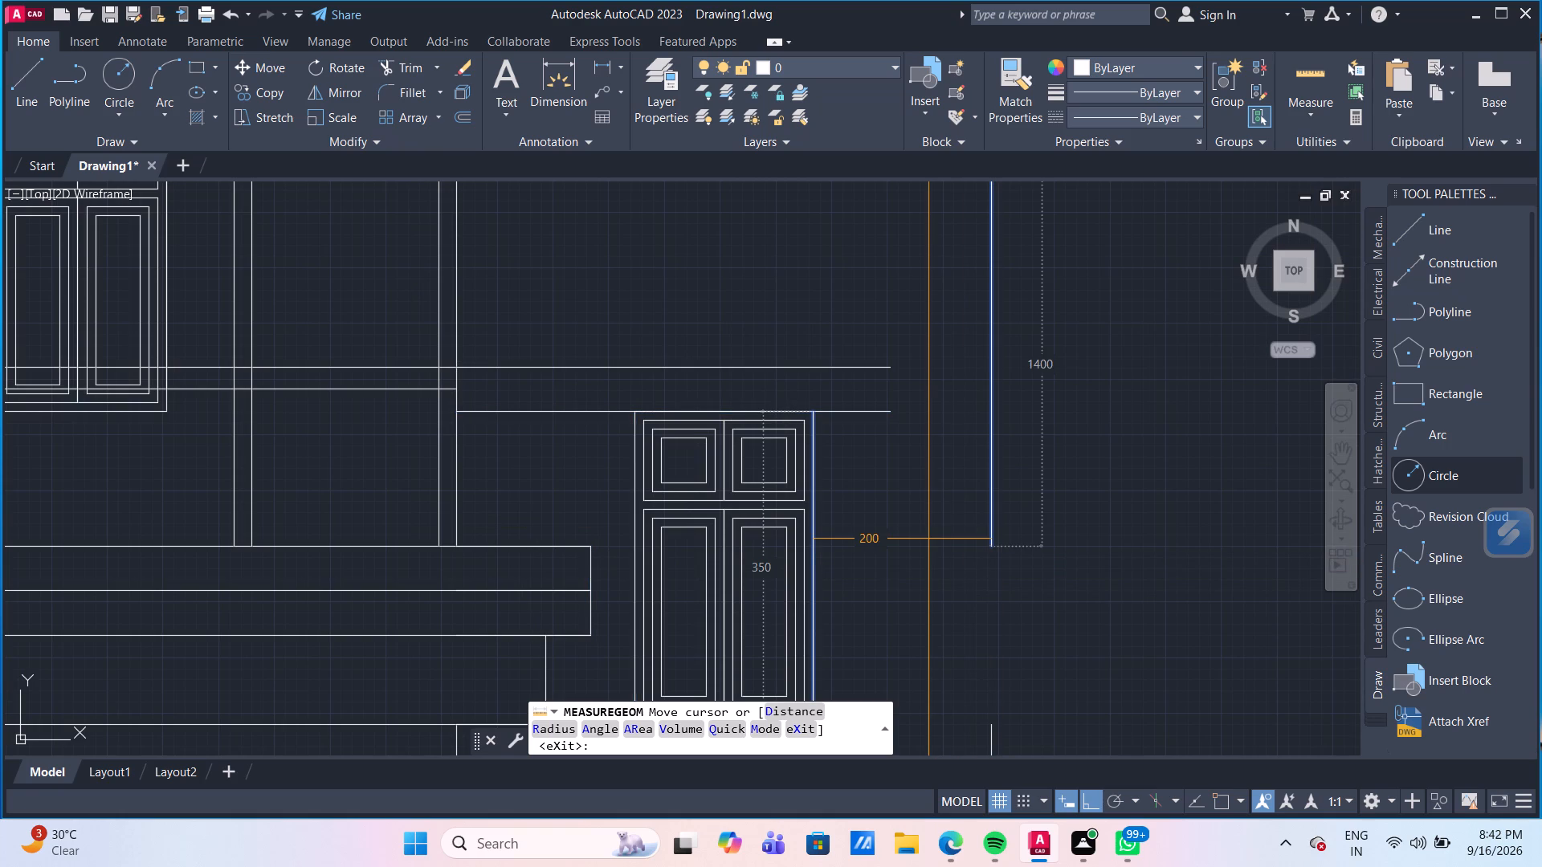
key("Escape")
Examine the two right-bay windows and the wall and roof lines around them.
scroll(928, 539, "down", 1)
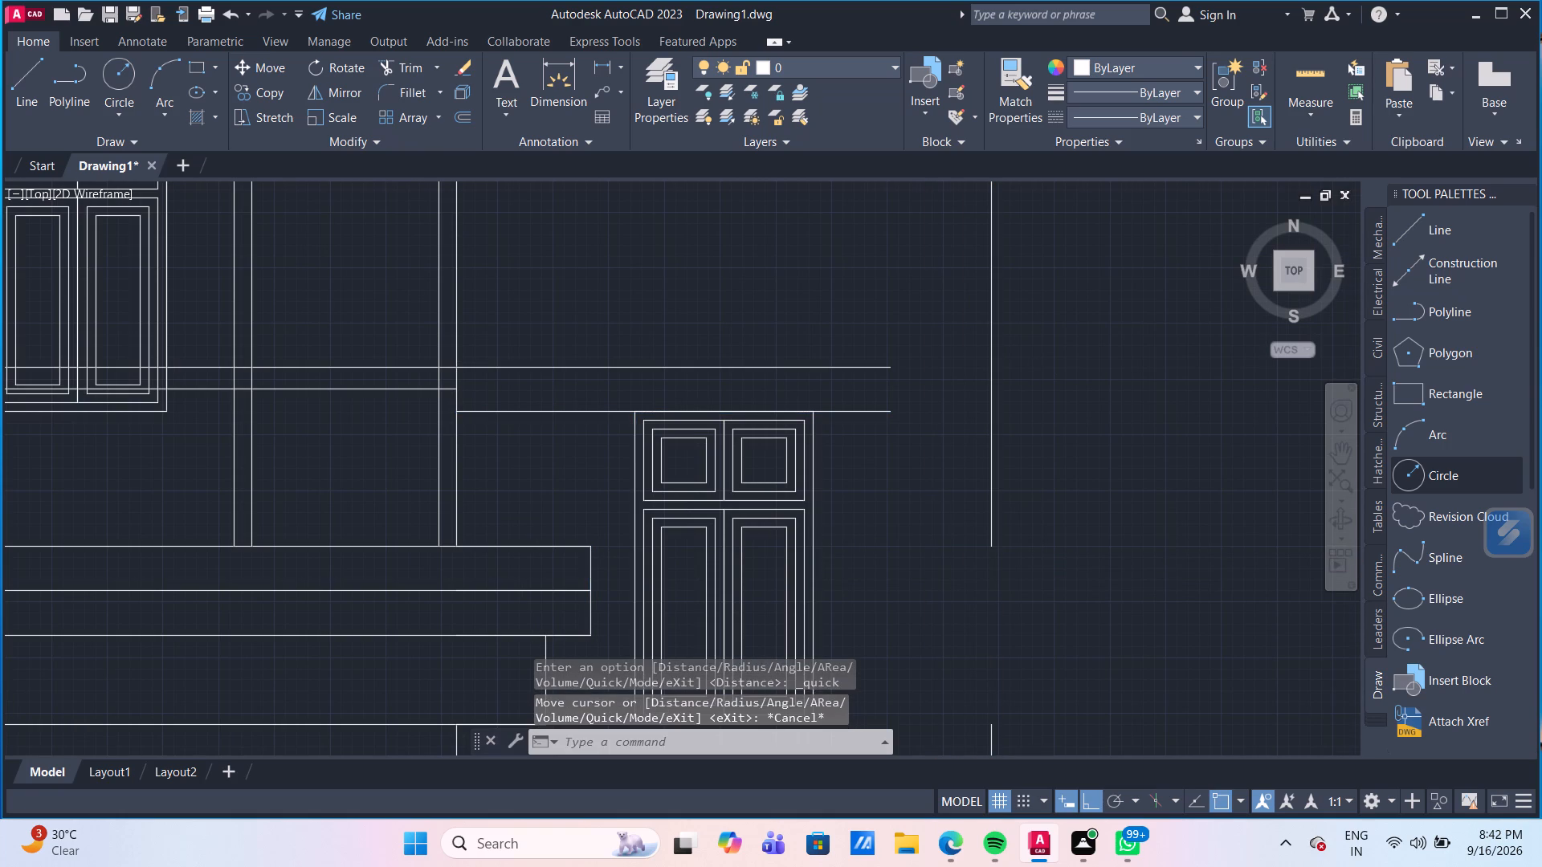
scroll(928, 538, "down", 3)
scroll(928, 538, "up", 2)
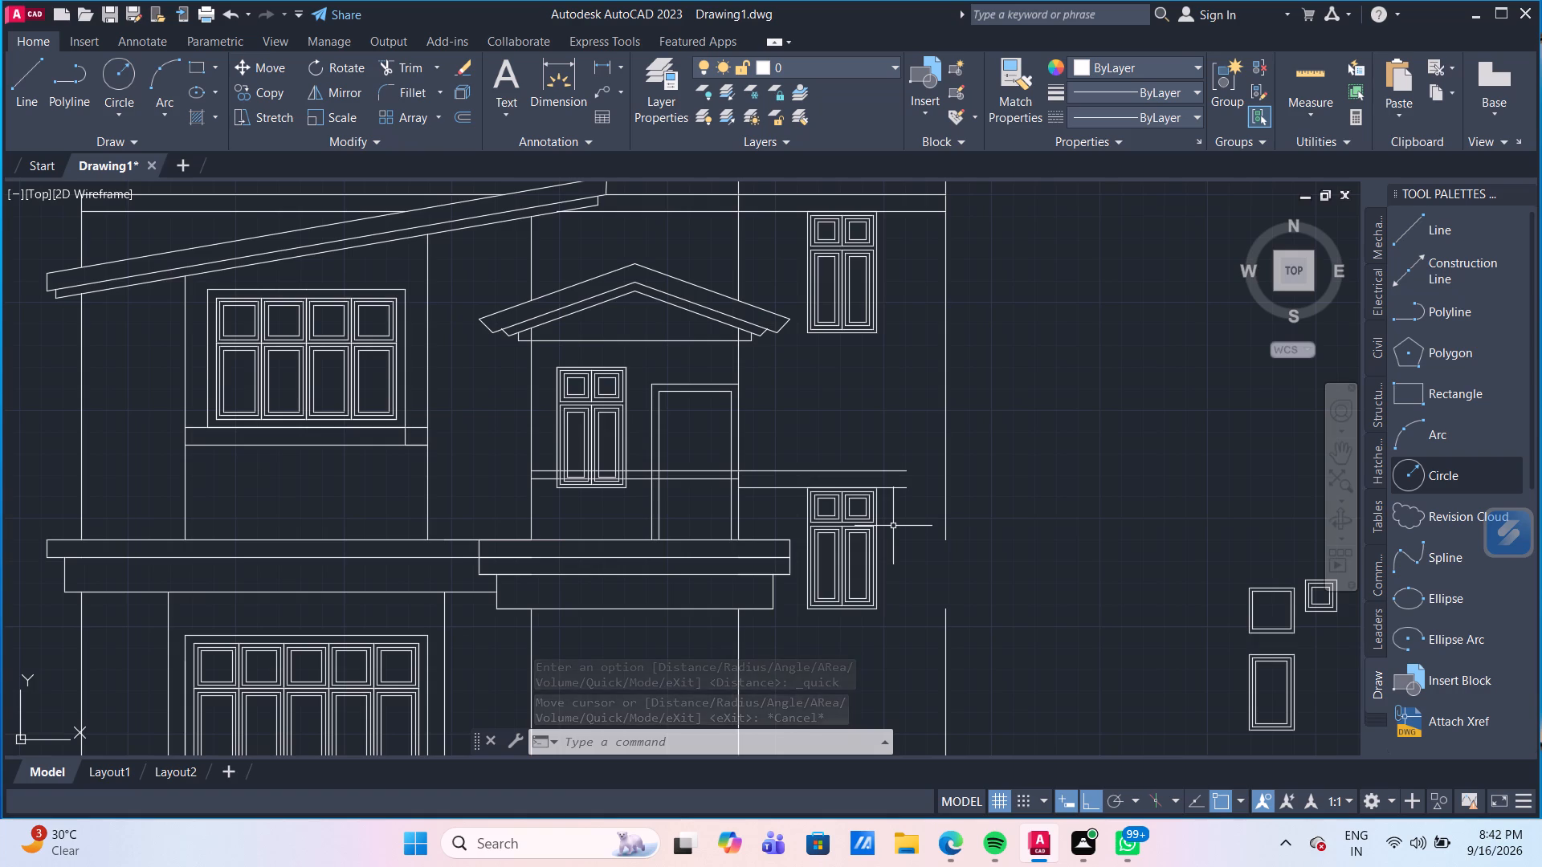
scroll(897, 534, "down", 1)
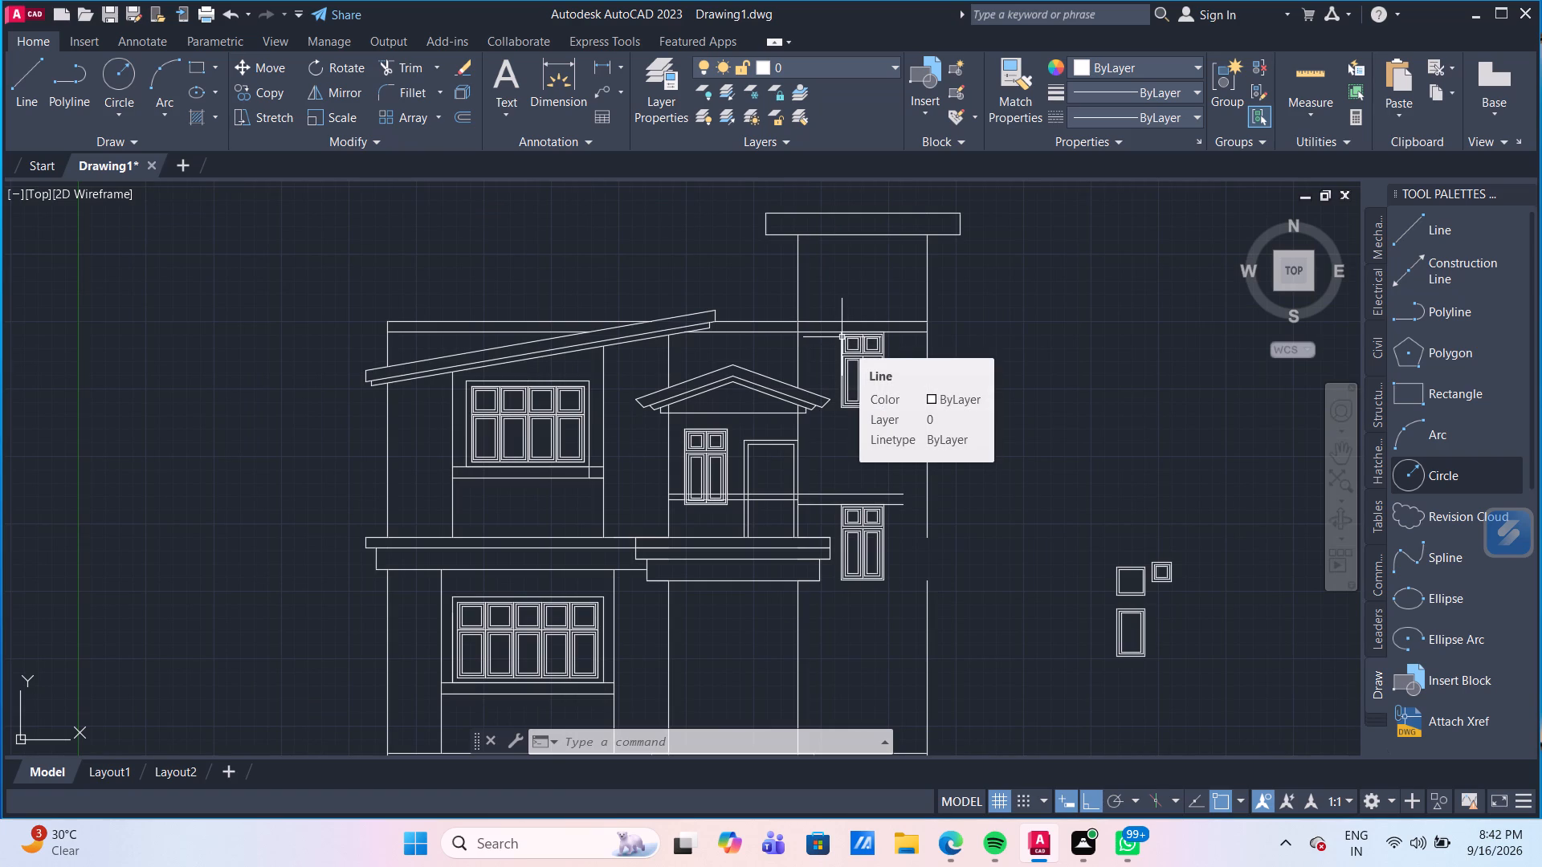
scroll(842, 335, "down", 1)
scroll(845, 337, "up", 3)
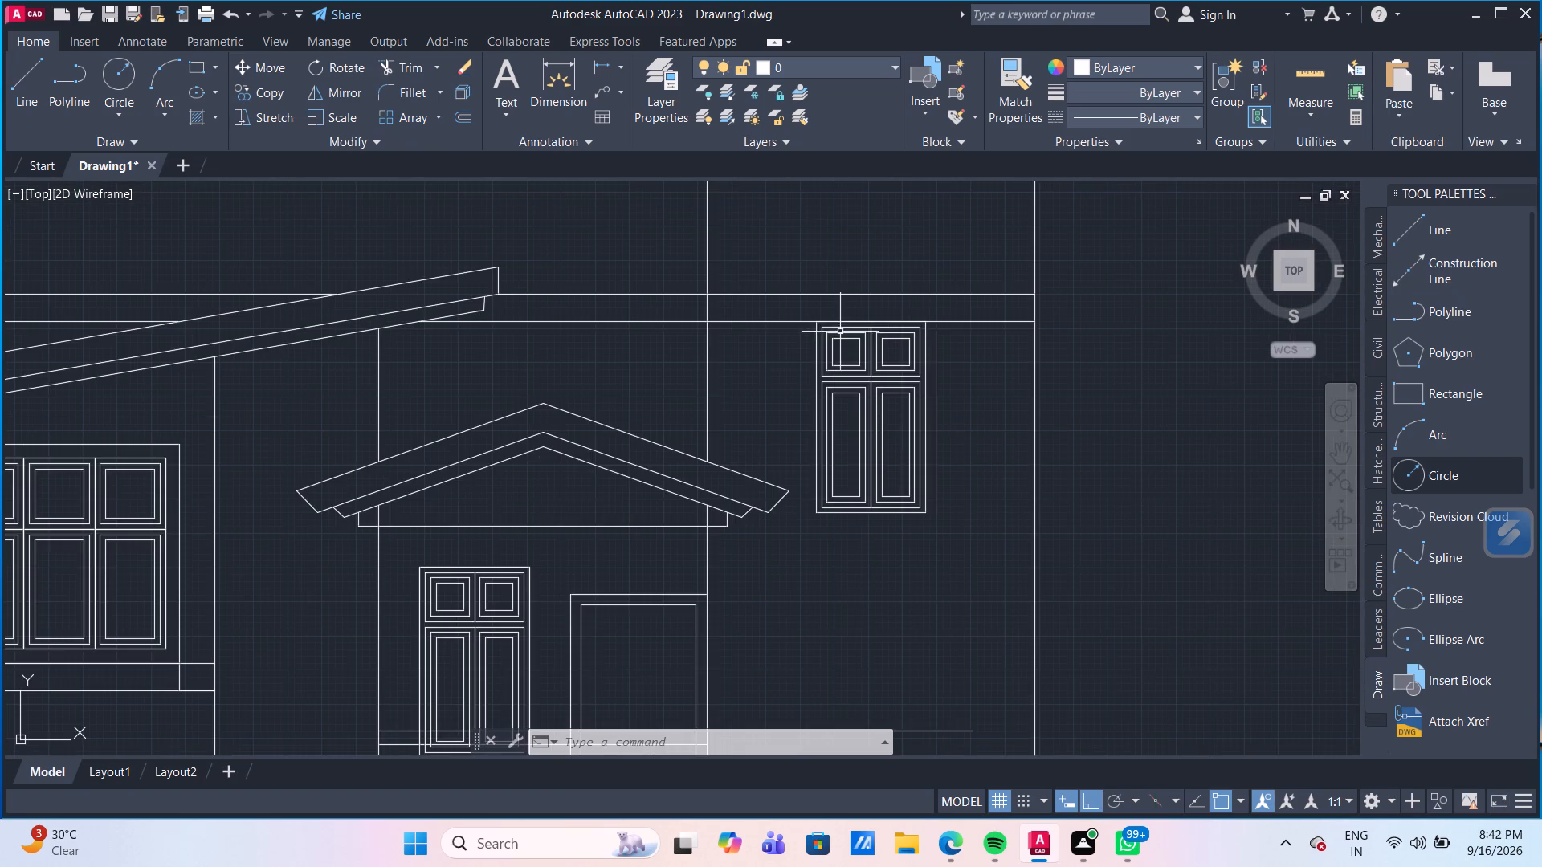
scroll(831, 324, "up", 1)
scroll(831, 324, "down", 3)
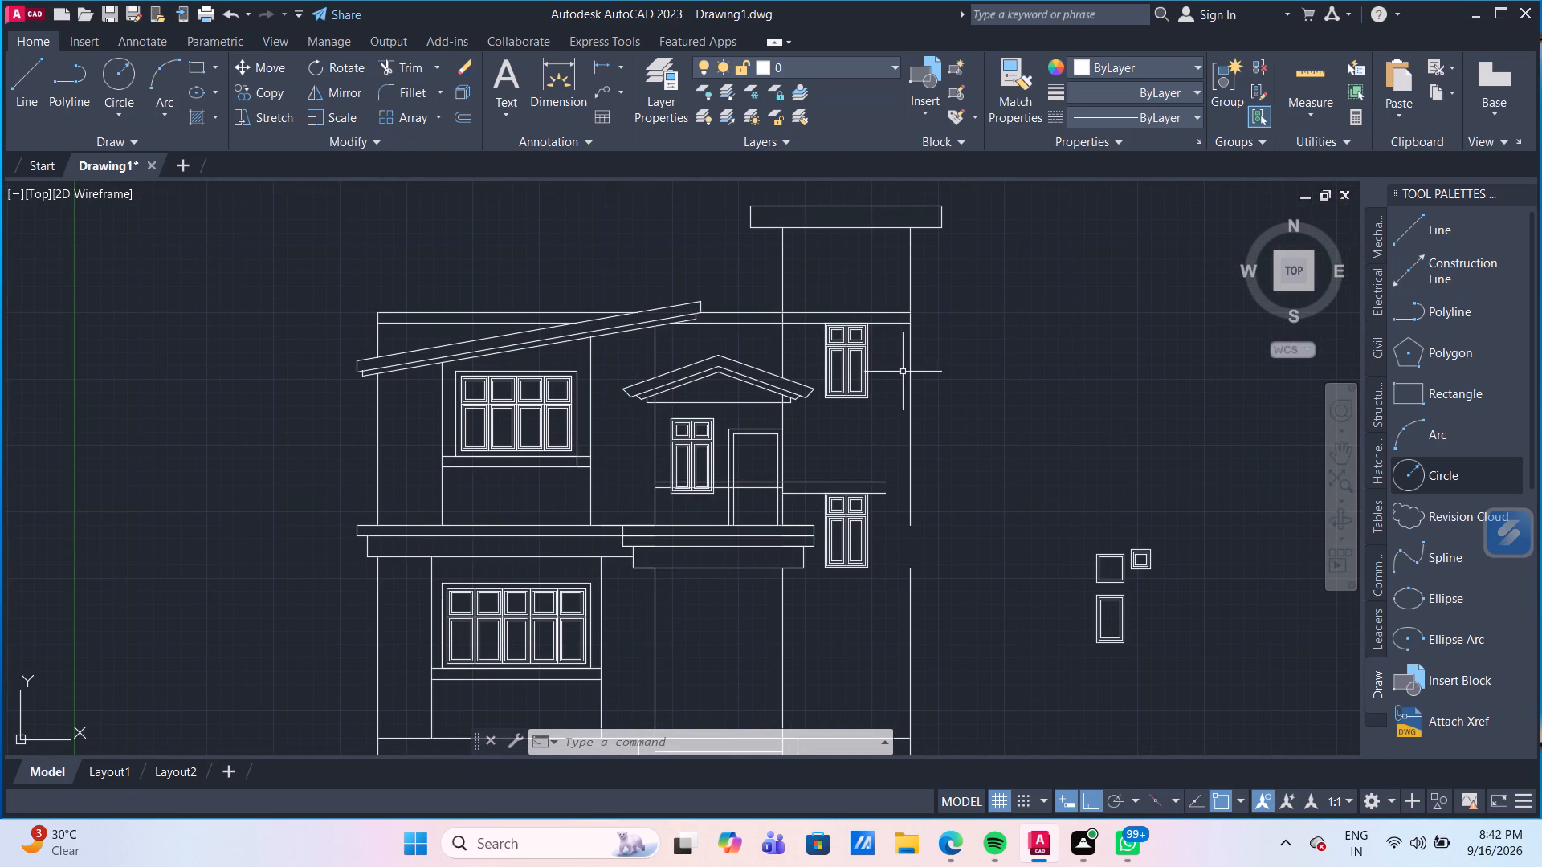
middle_click_drag(879, 397, 776, 446)
scroll(747, 463, "up", 2)
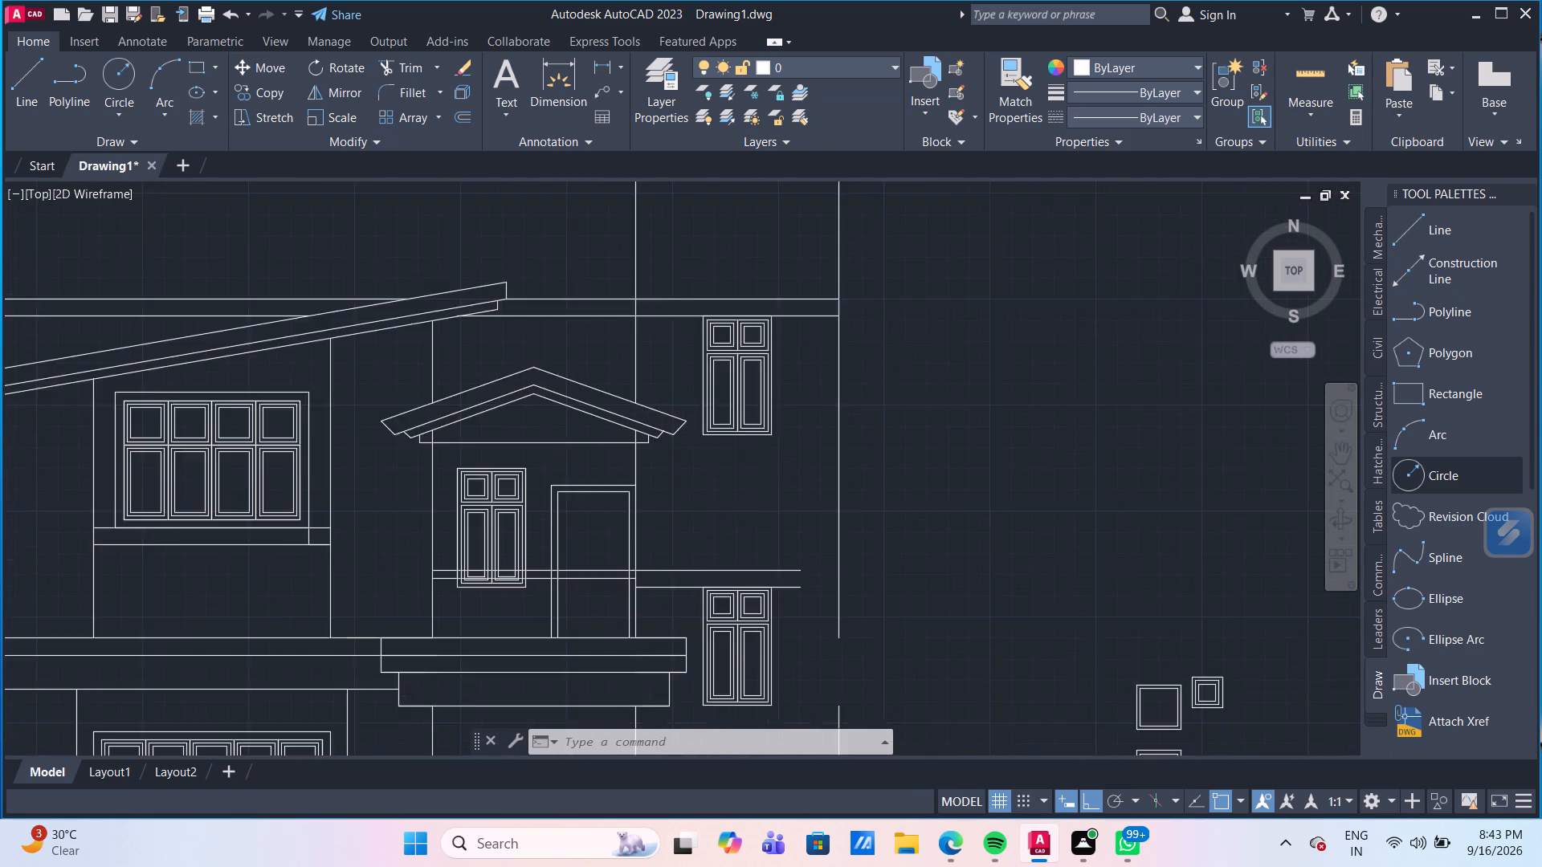
Measure the horizontal gap between the porch roof's eave tip and the upper right-bay window.
middle_click_drag(777, 413, 768, 504)
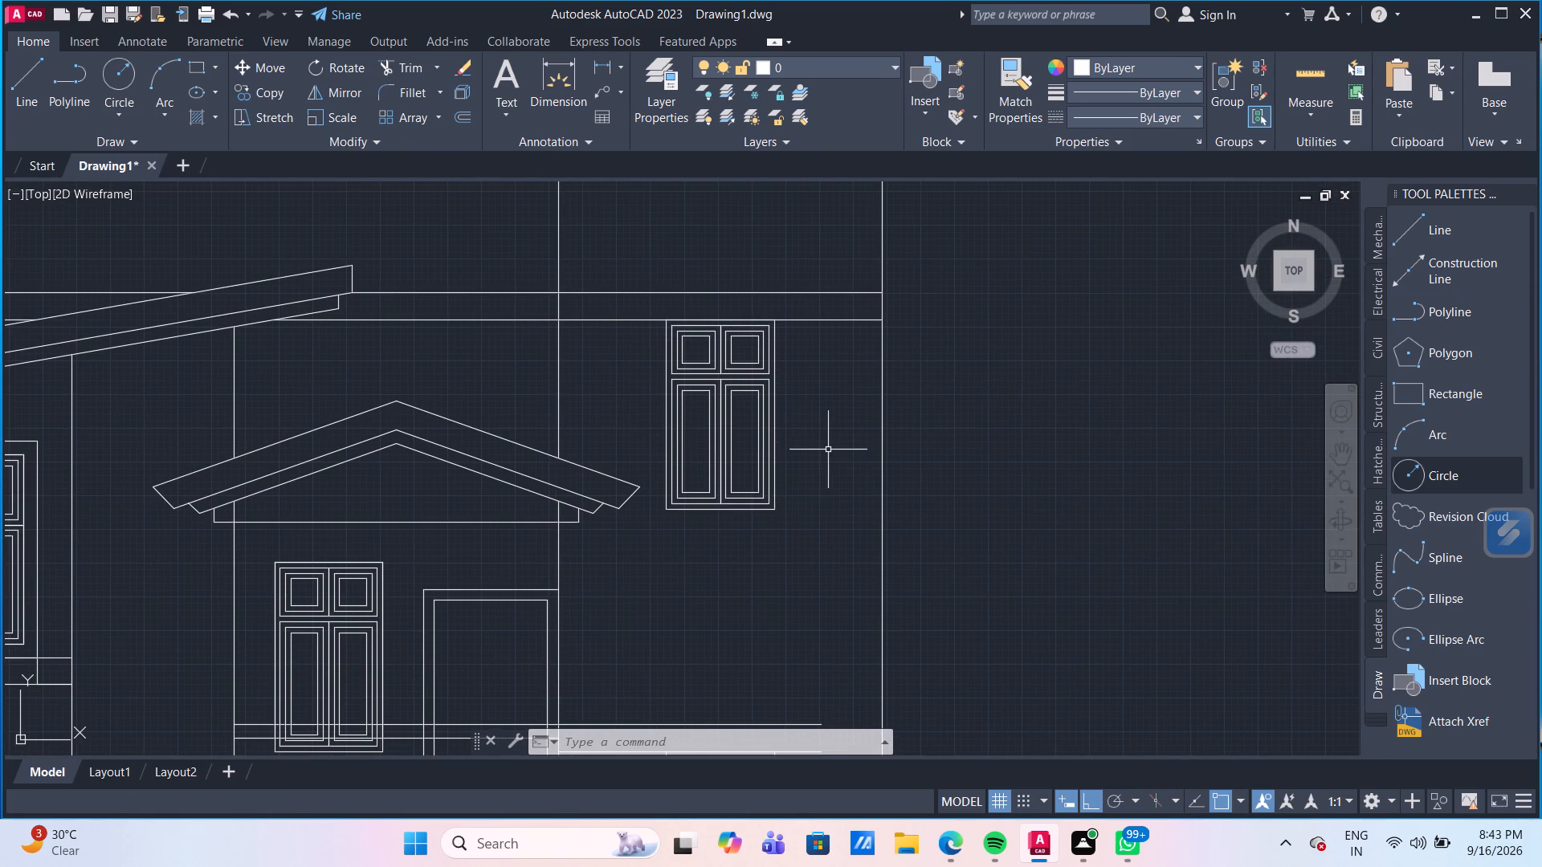
scroll(827, 450, "down", 2)
scroll(827, 450, "up", 2)
middle_click_drag(829, 450, 853, 463)
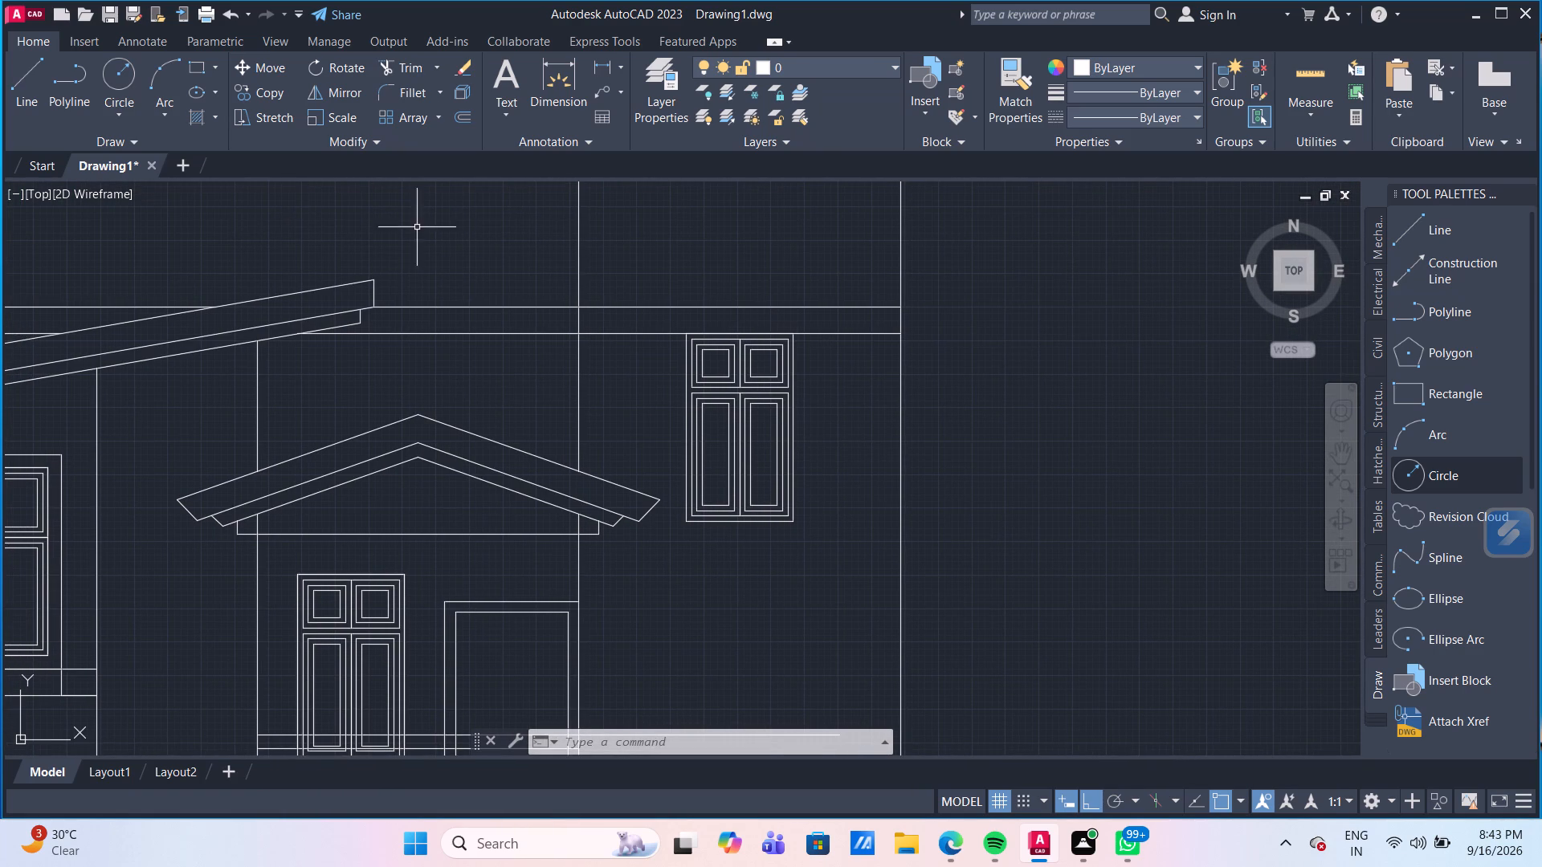
left_click(22, 87)
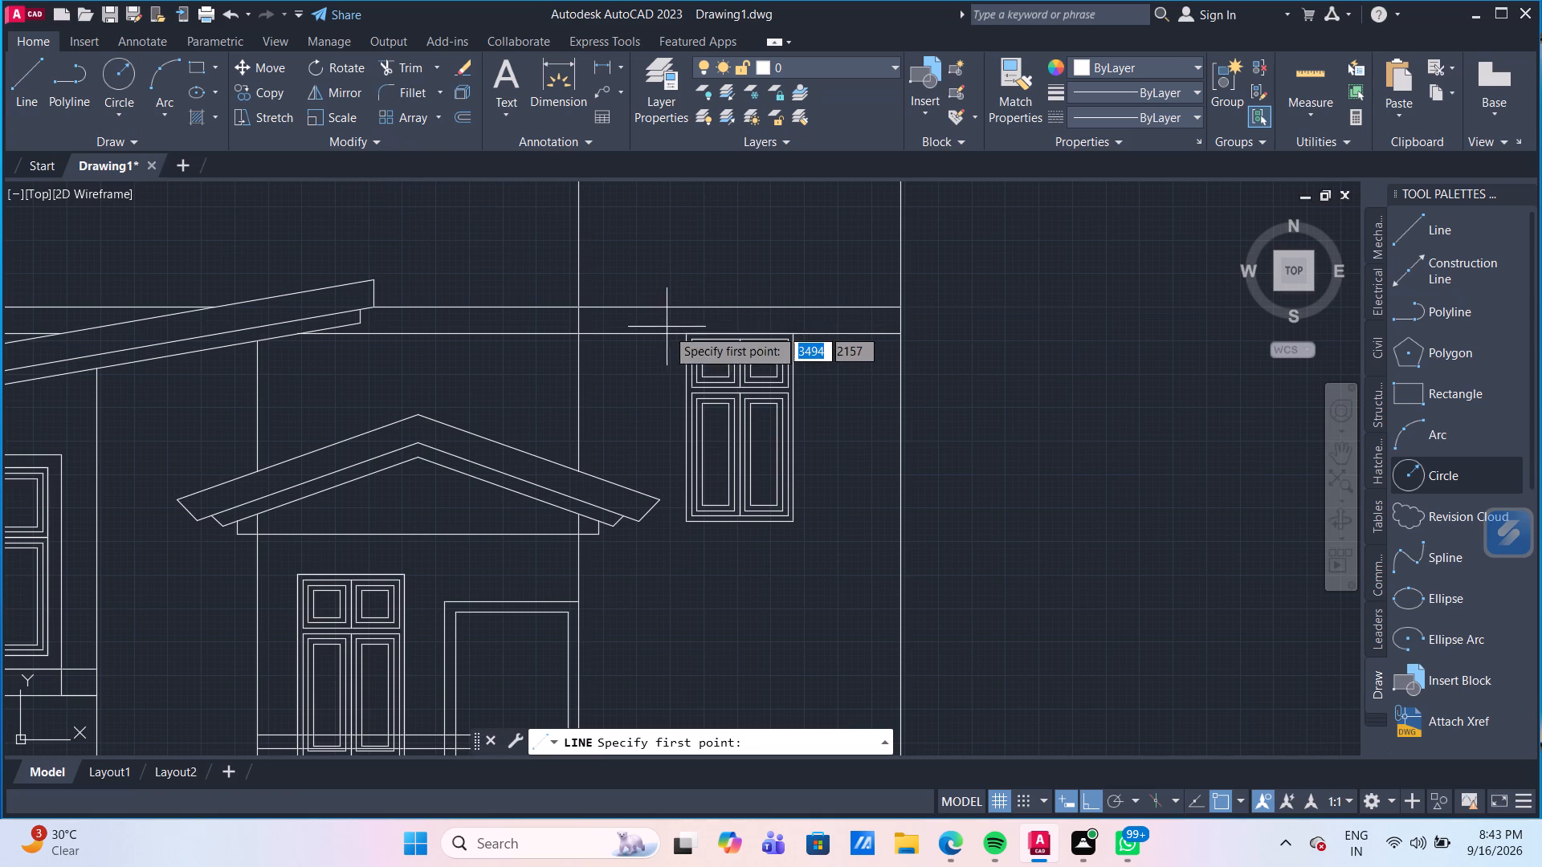
scroll(667, 336, "up", 1)
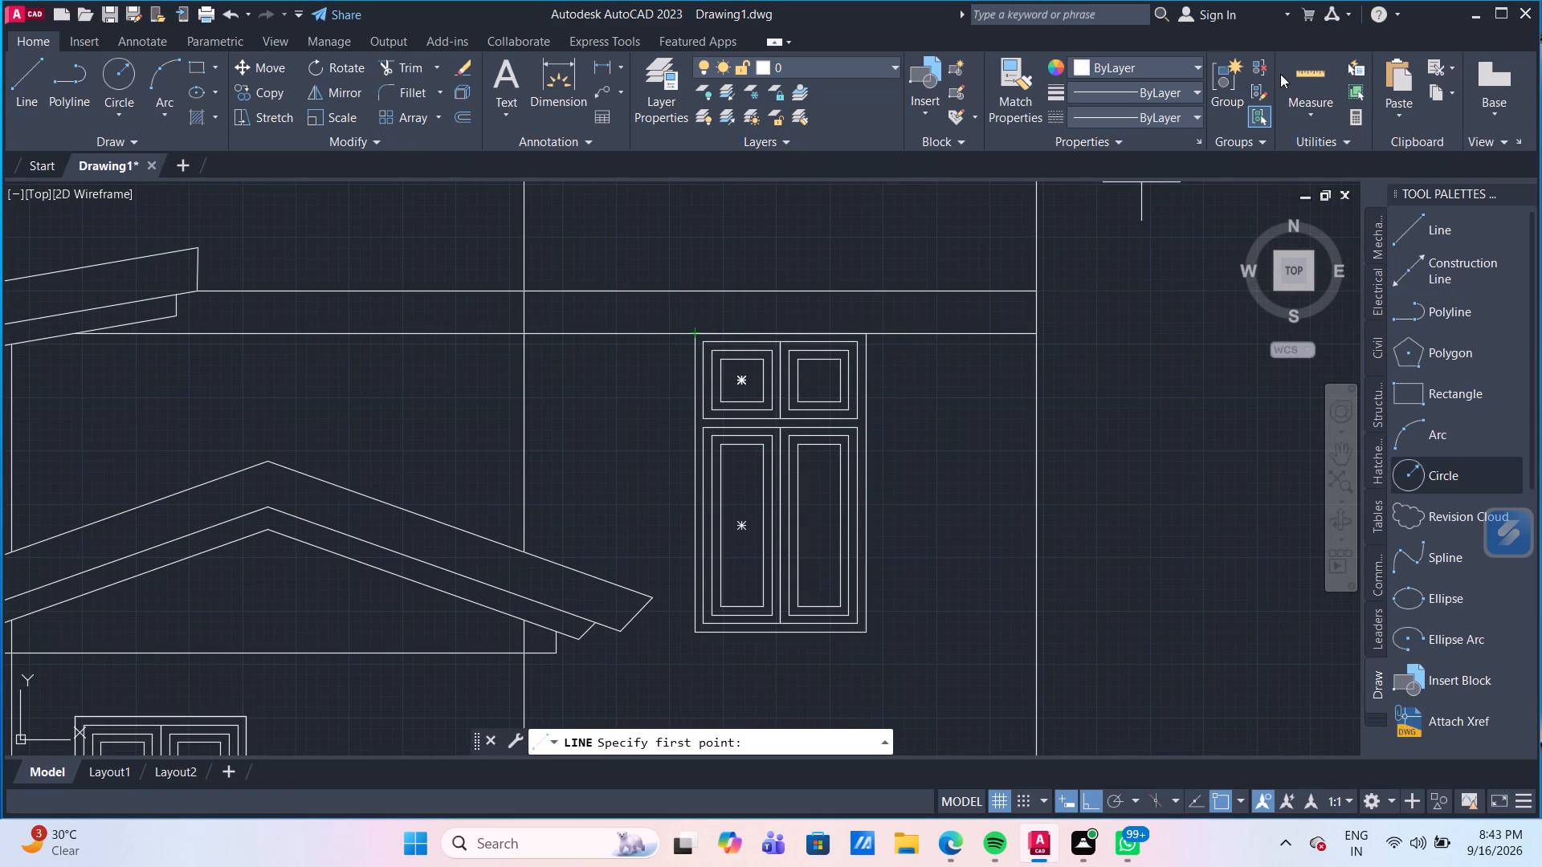
left_click(1319, 77)
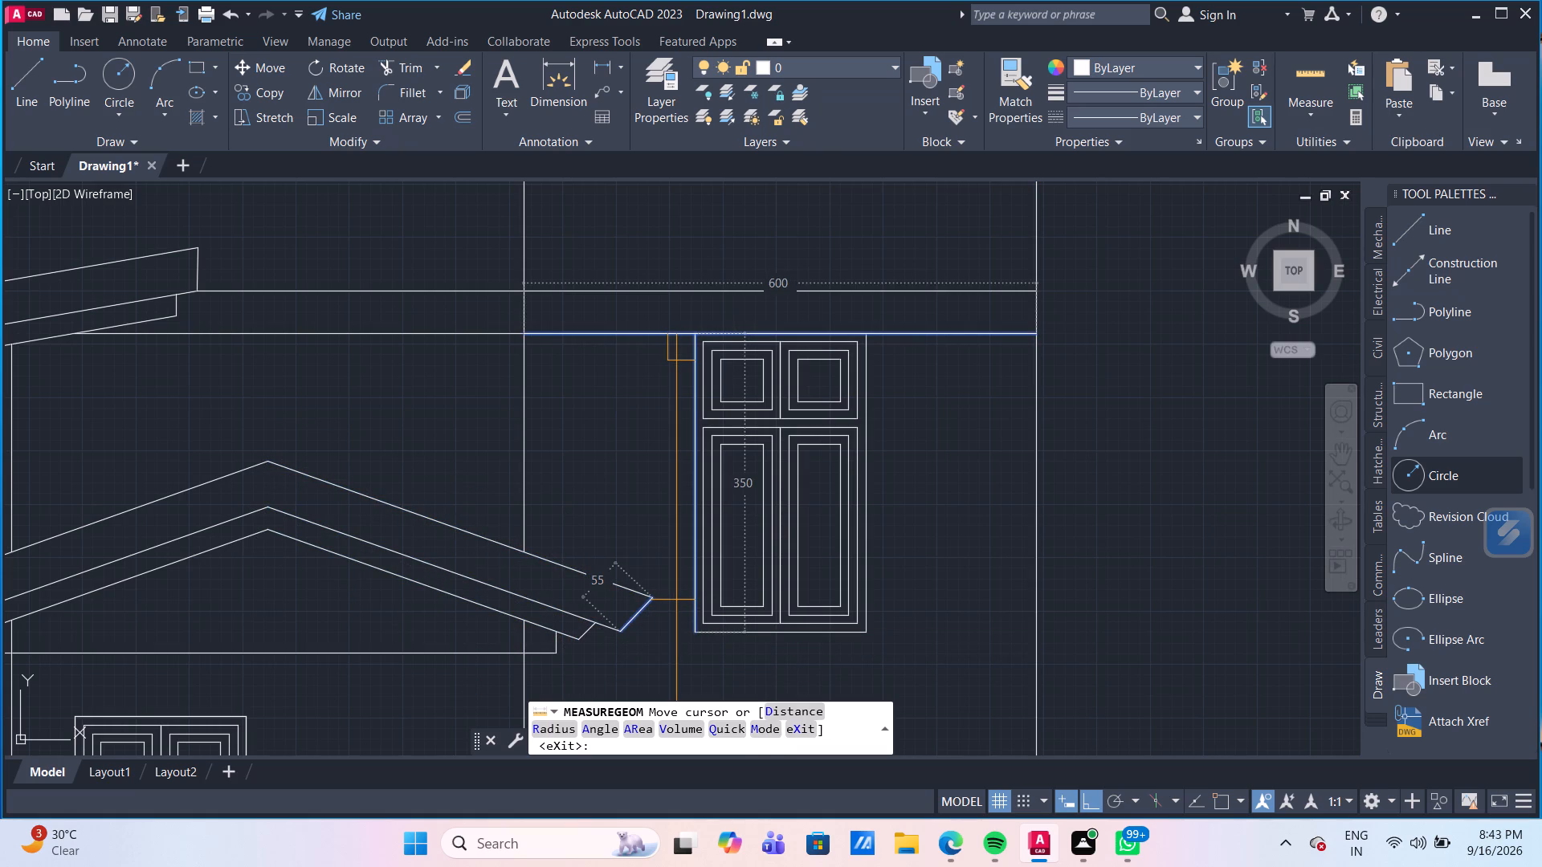
scroll(676, 600, "up", 2)
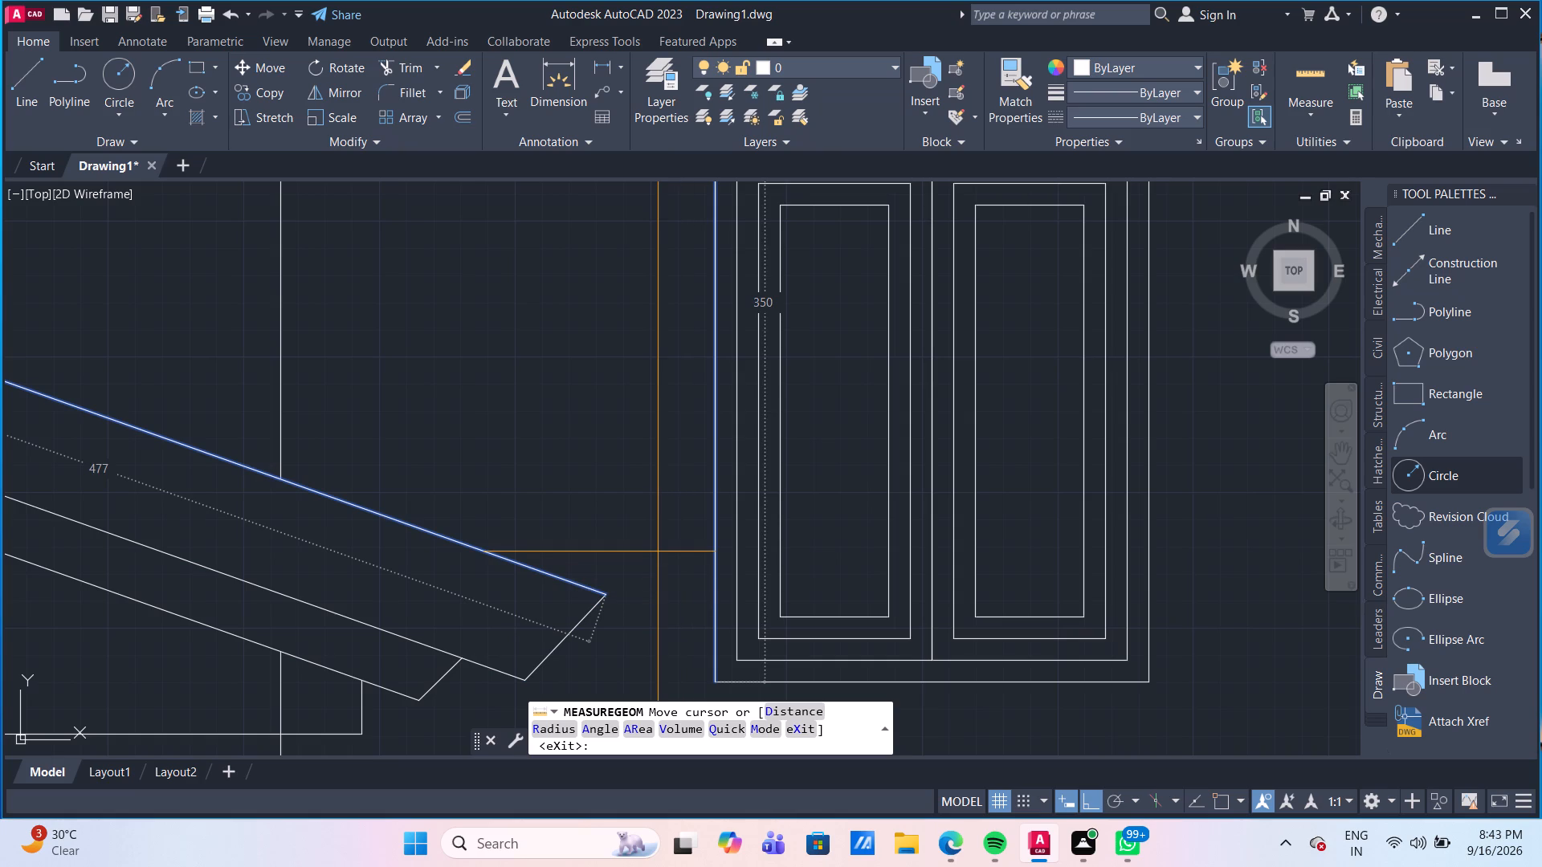
key("Escape")
Draw a vertical line about 37 units long down from the porch roof's eave tip nearest the right-bay windows.
left_click(27, 104)
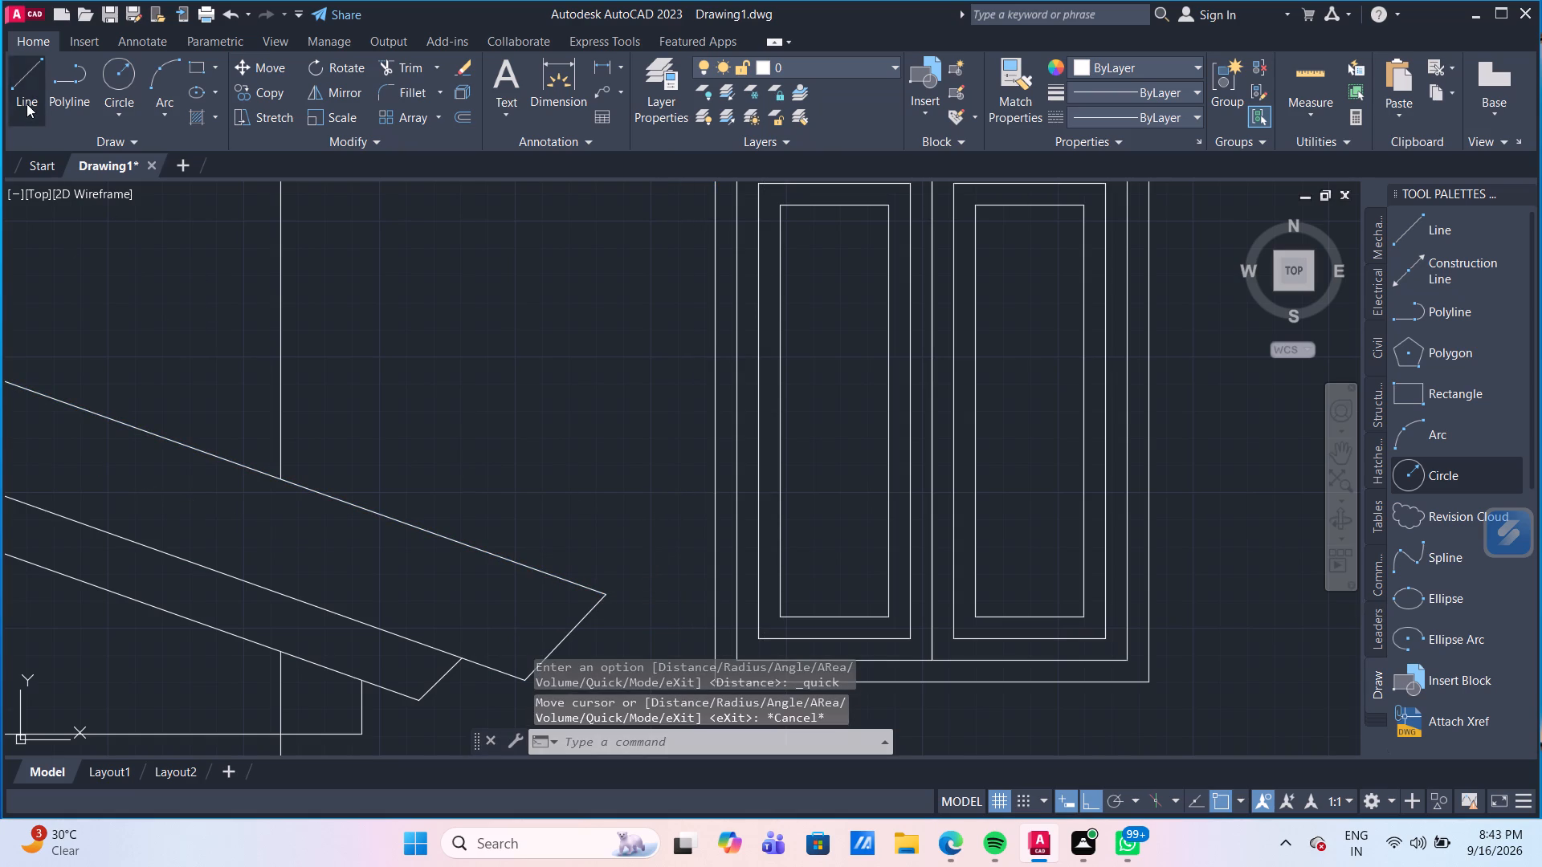
left_click(602, 596)
scroll(602, 596, "down", 1)
left_click(605, 645)
key("Escape")
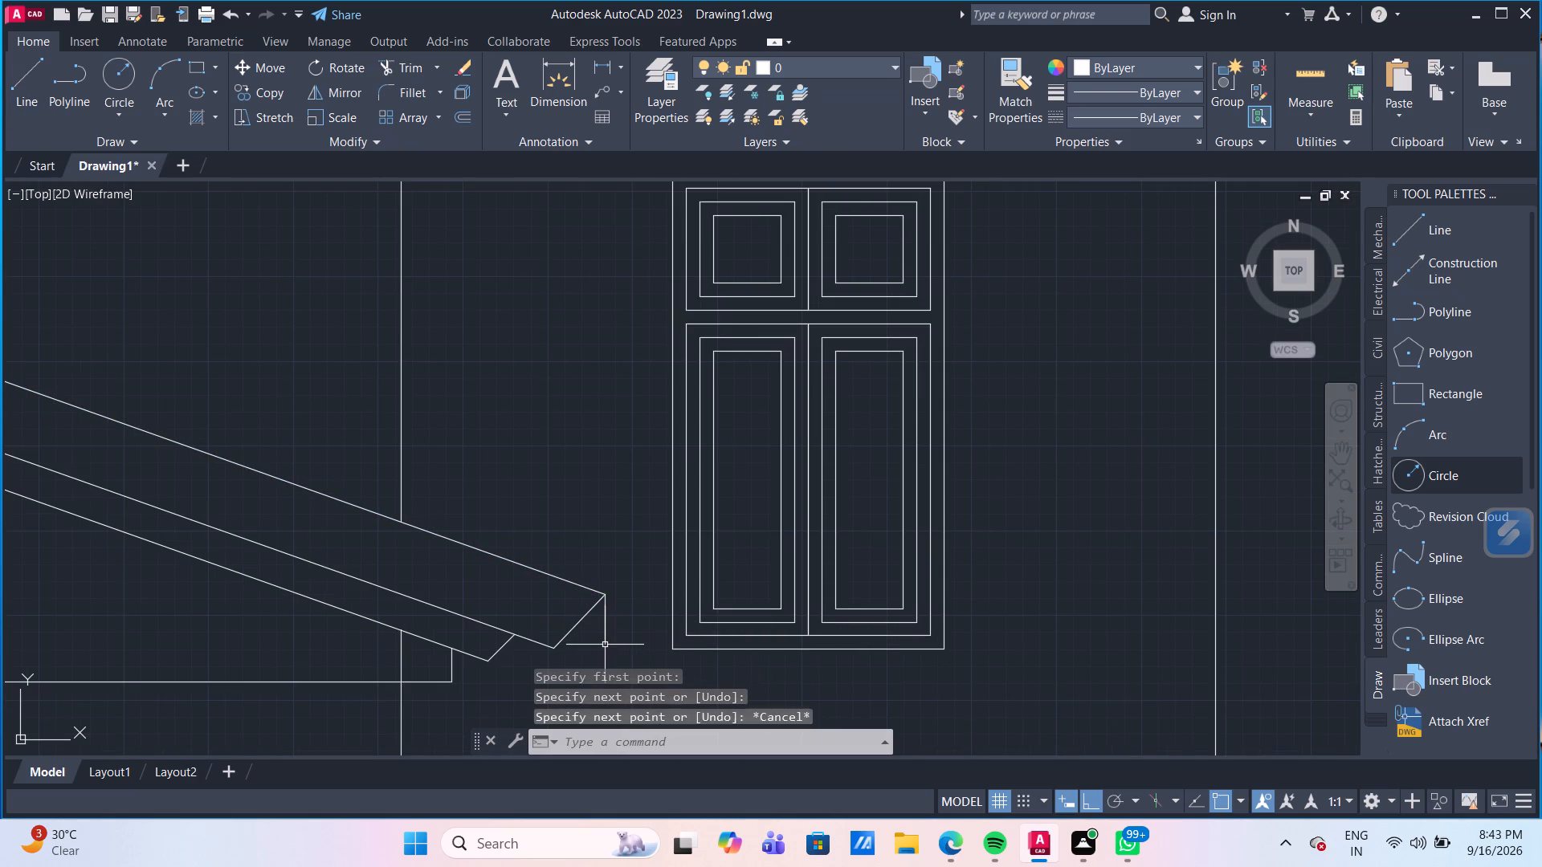
key("Escape")
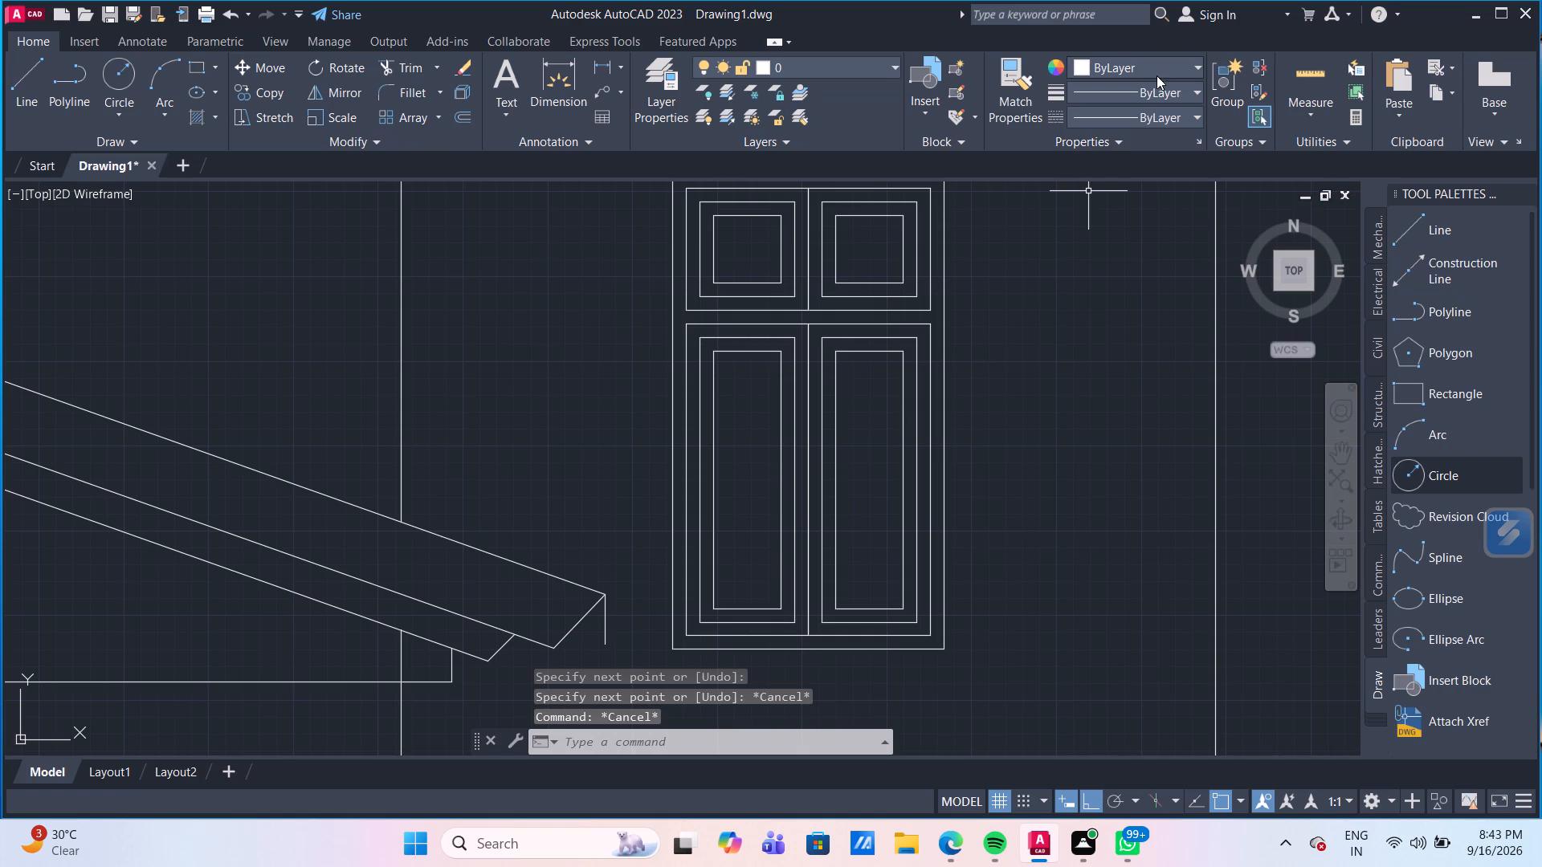
Measure the gap between the short vertical eave line and the upper right-bay window.
left_click(1312, 73)
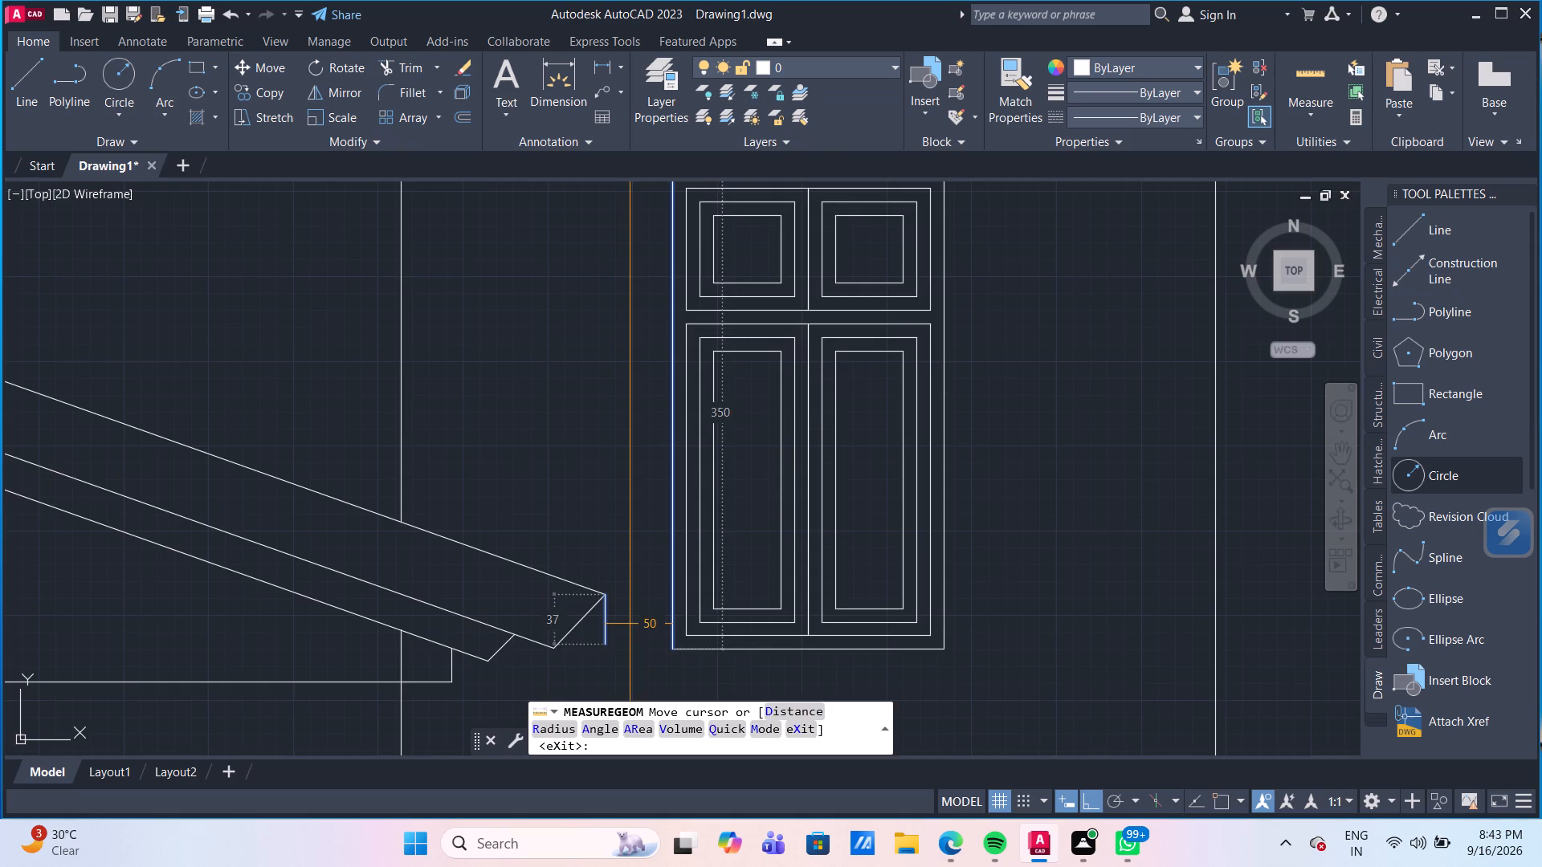
key("Escape")
Move both right-bay windows together 100 units horizontally towards the outer wall.
scroll(630, 624, "down", 1)
scroll(860, 600, "down", 1)
middle_click_drag(853, 592, 754, 471)
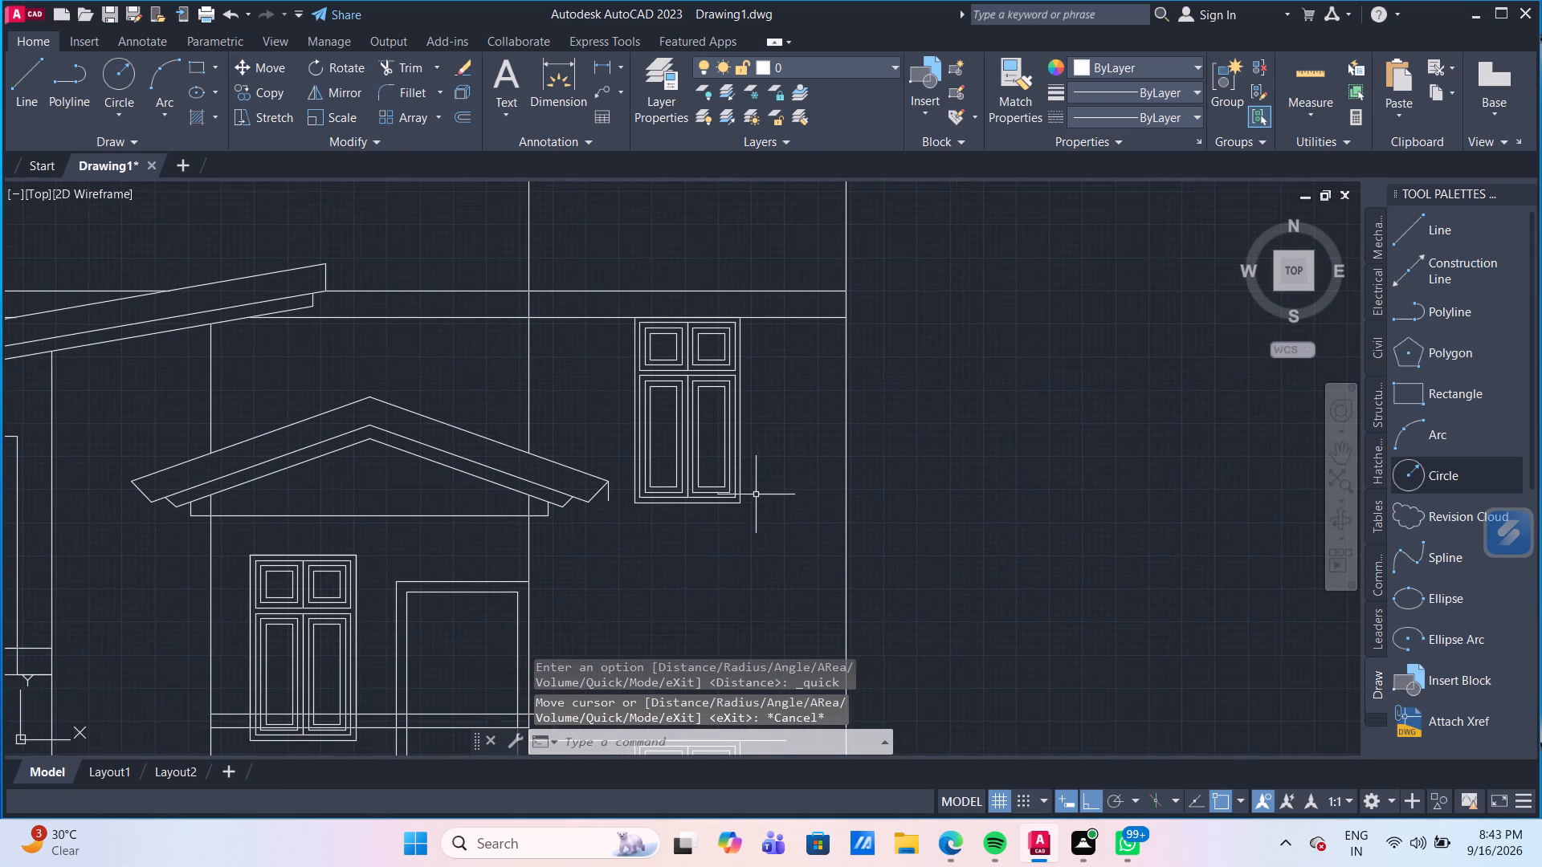
left_click_drag(763, 524, 753, 511)
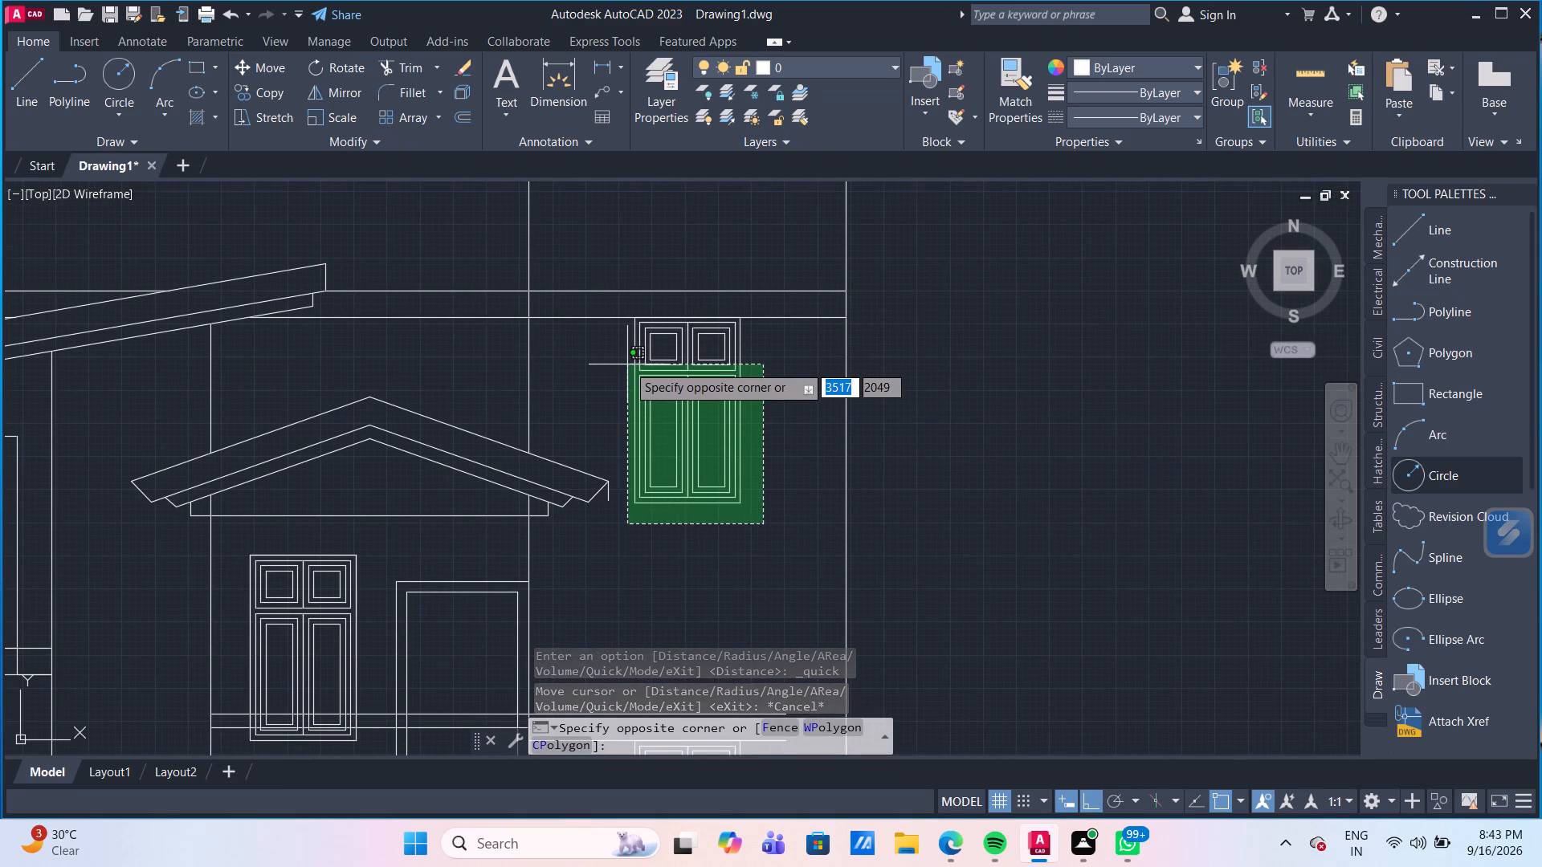
left_click(627, 364)
scroll(704, 495, "down", 1)
middle_click_drag(693, 490, 475, 334)
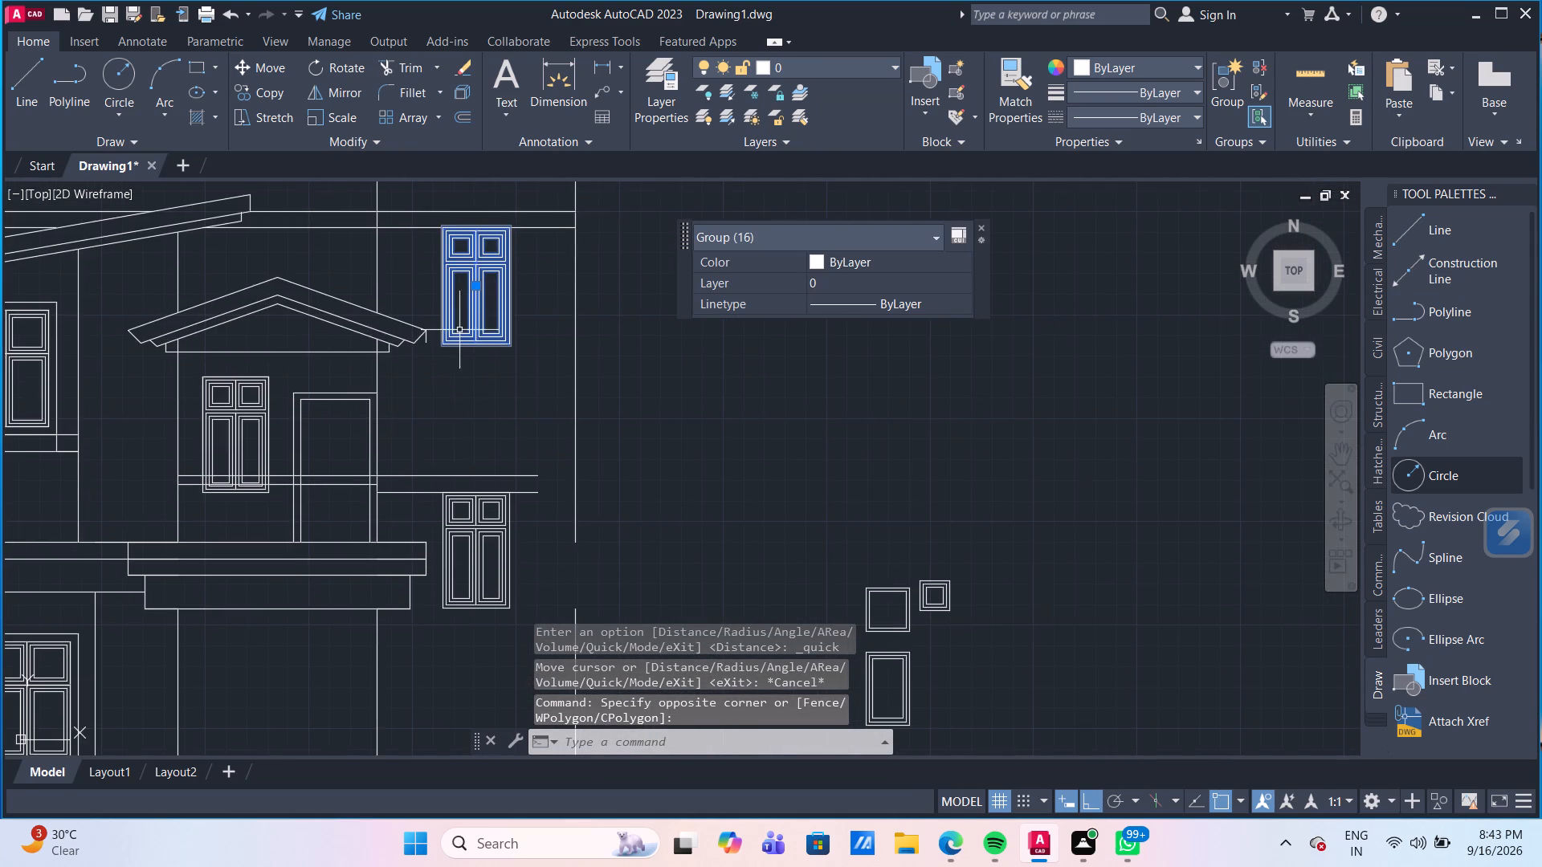
scroll(481, 510, "up", 1)
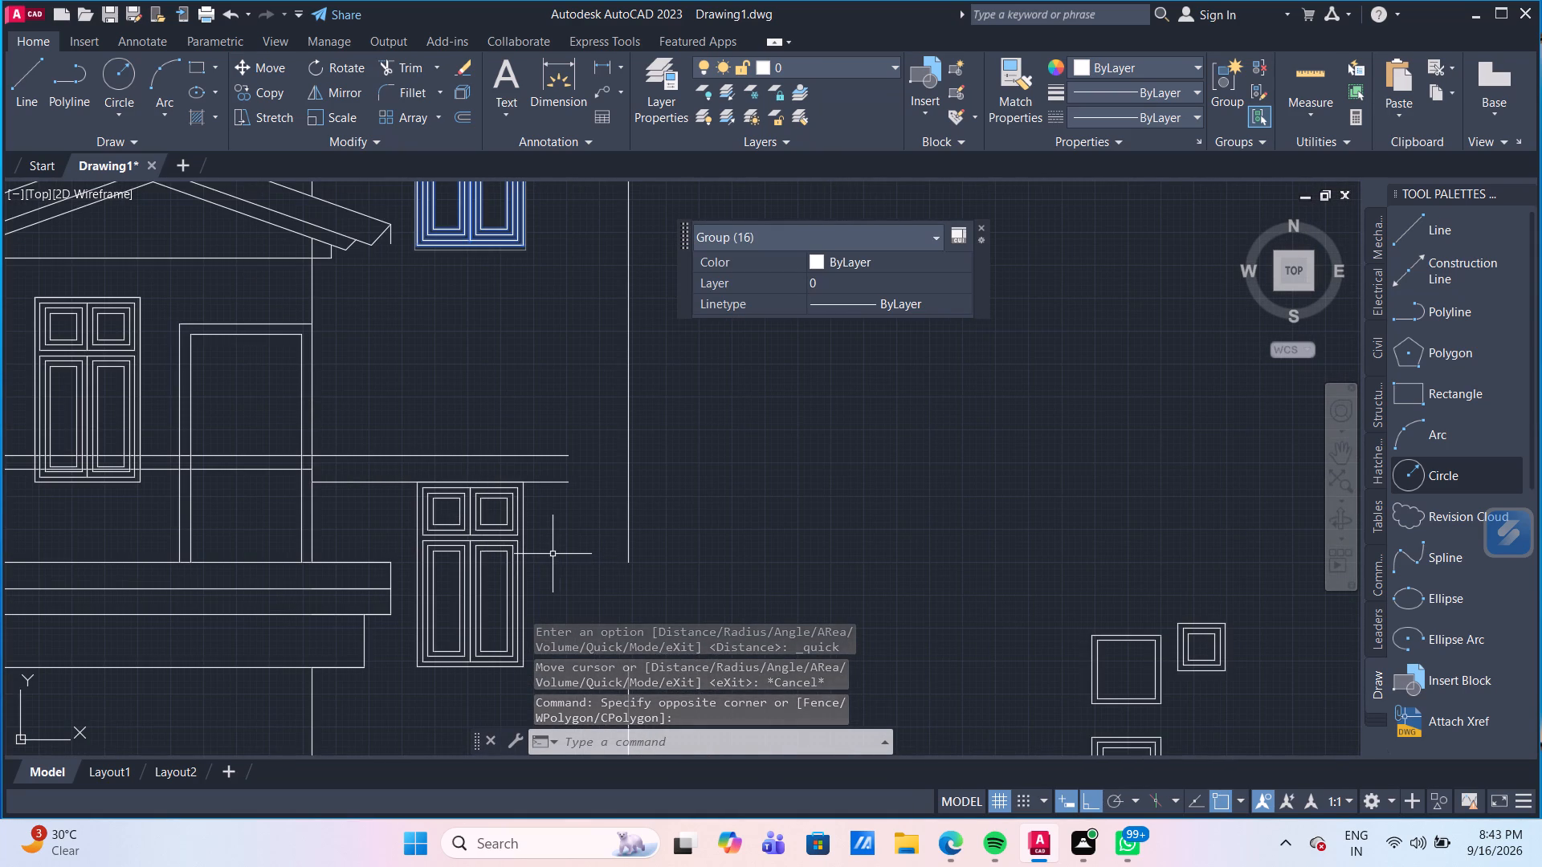
left_click(553, 554)
left_click(497, 519)
scroll(448, 413, "down", 1)
middle_click_drag(443, 397, 455, 404)
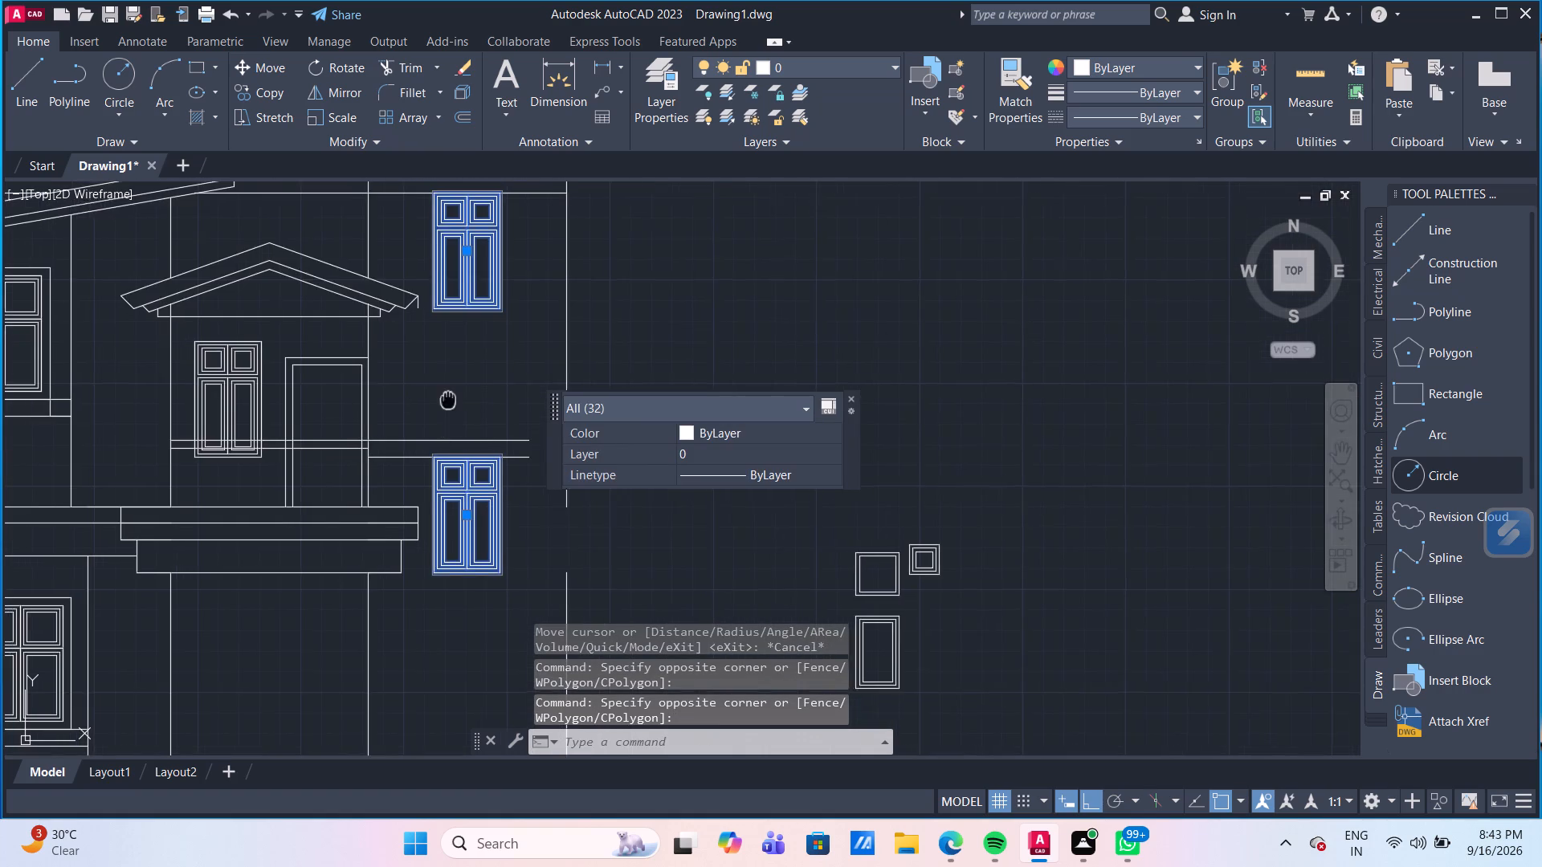
middle_click_drag(455, 404, 504, 549)
scroll(534, 363, "up", 4)
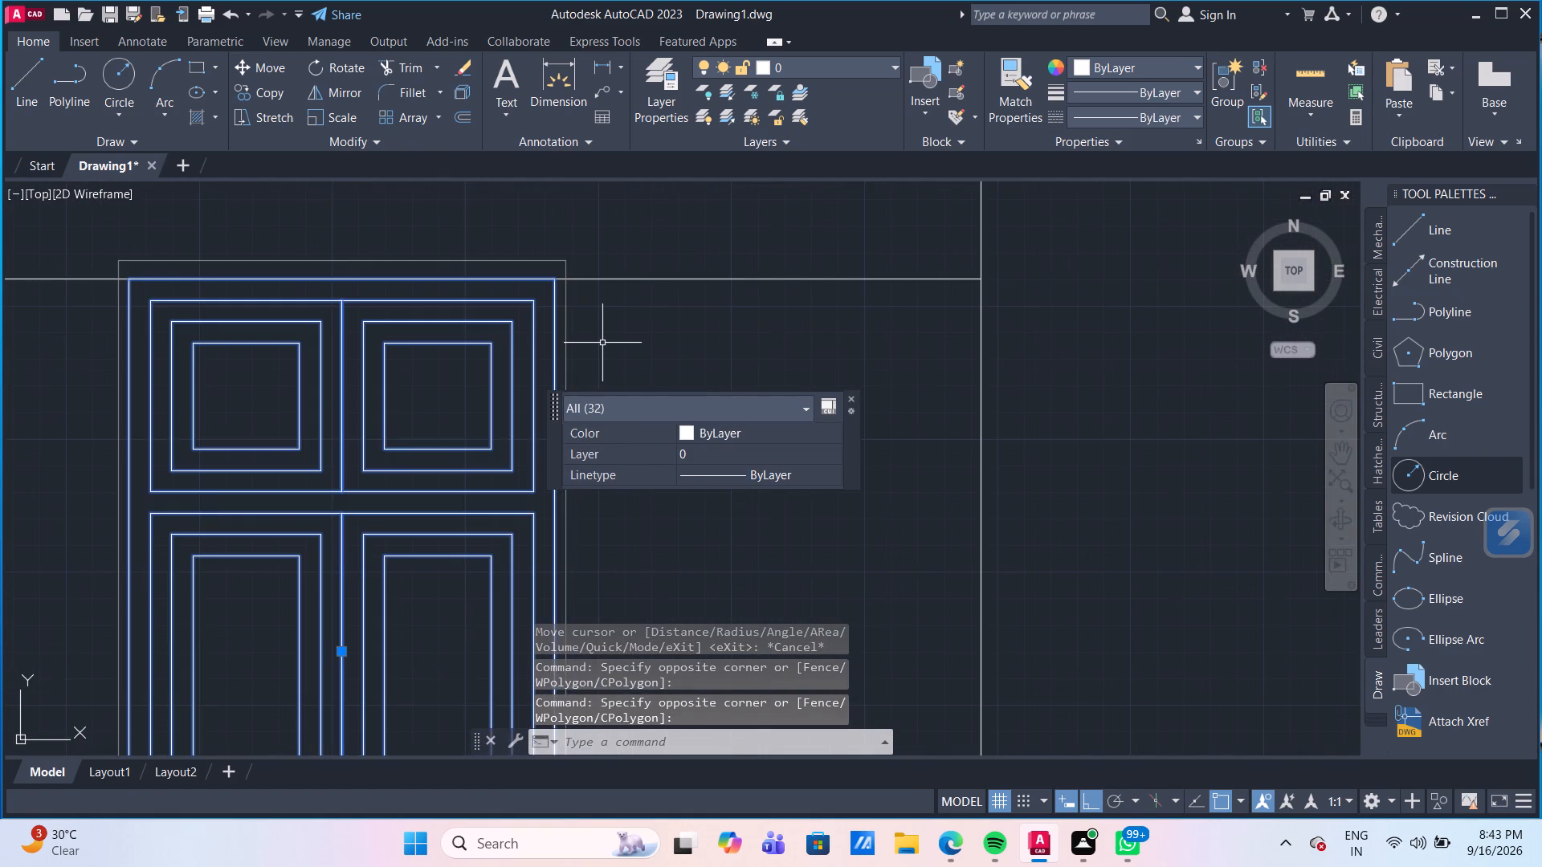
key("m")
key("Return")
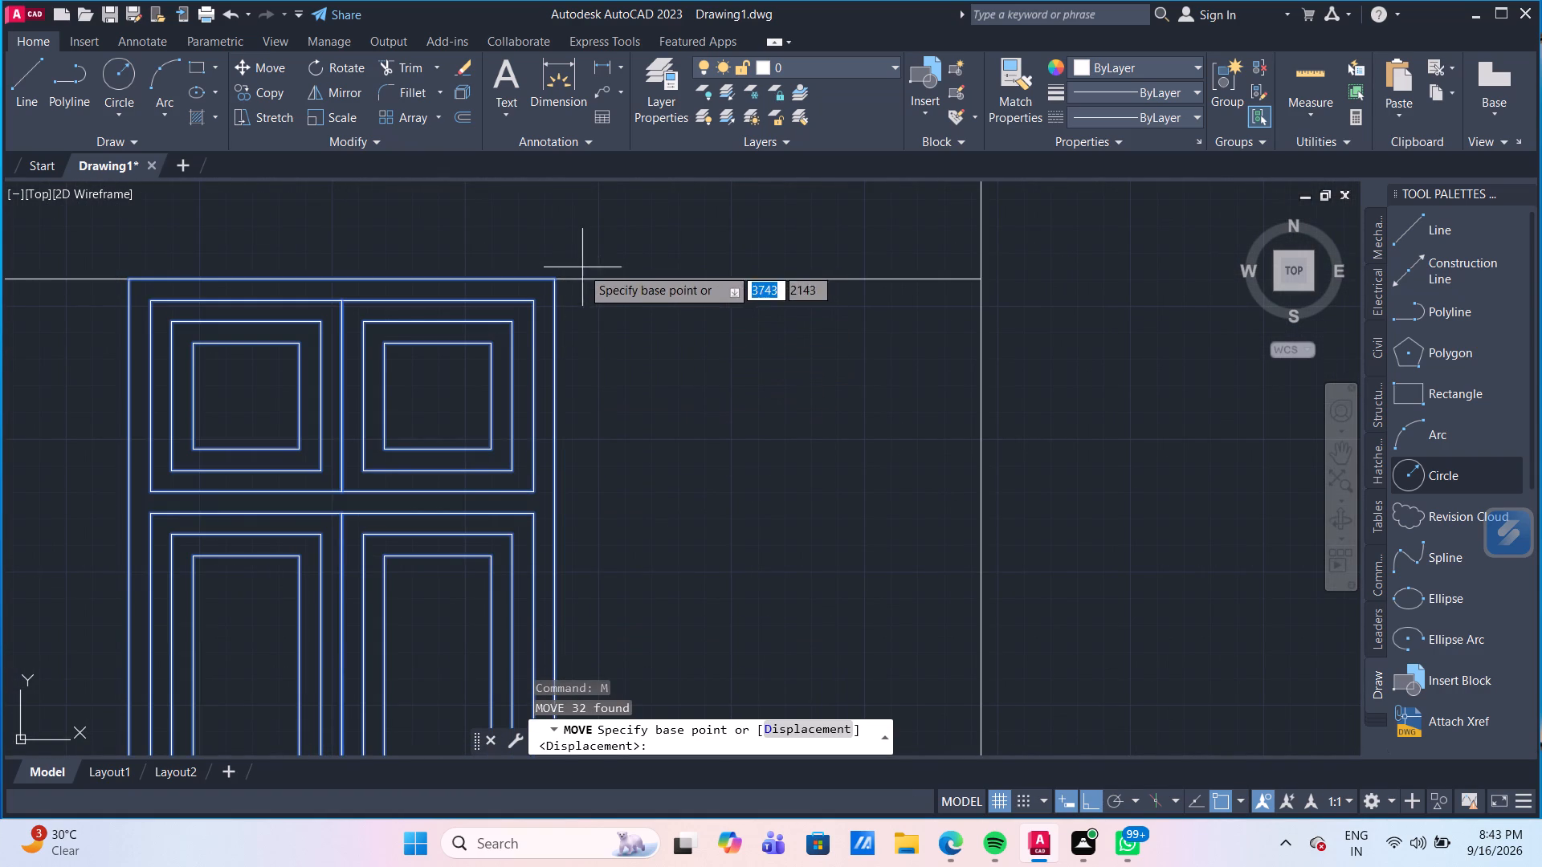
left_click(558, 278)
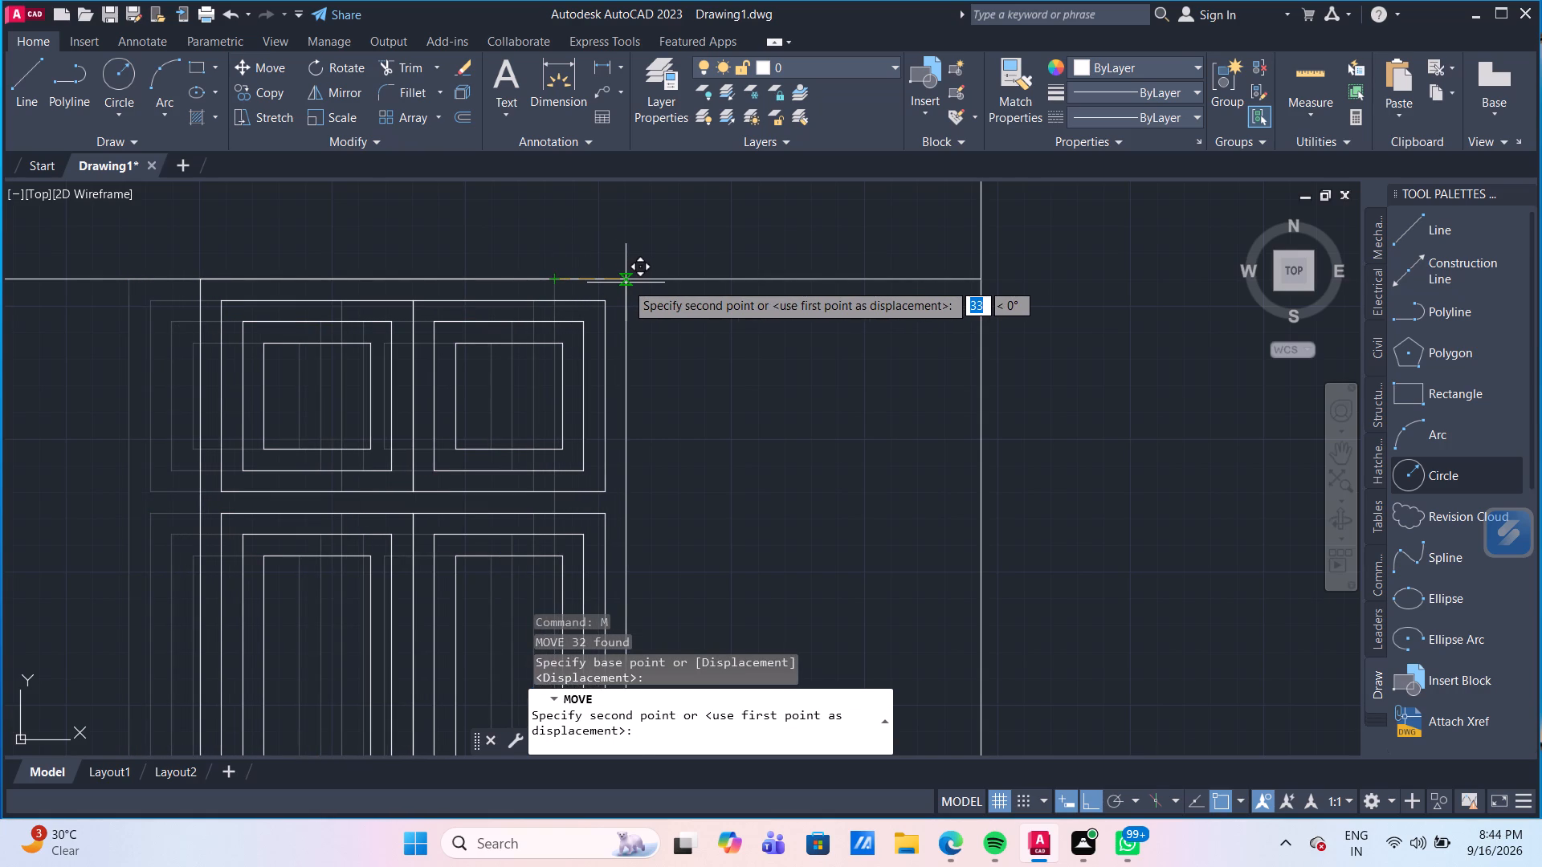
type("100")
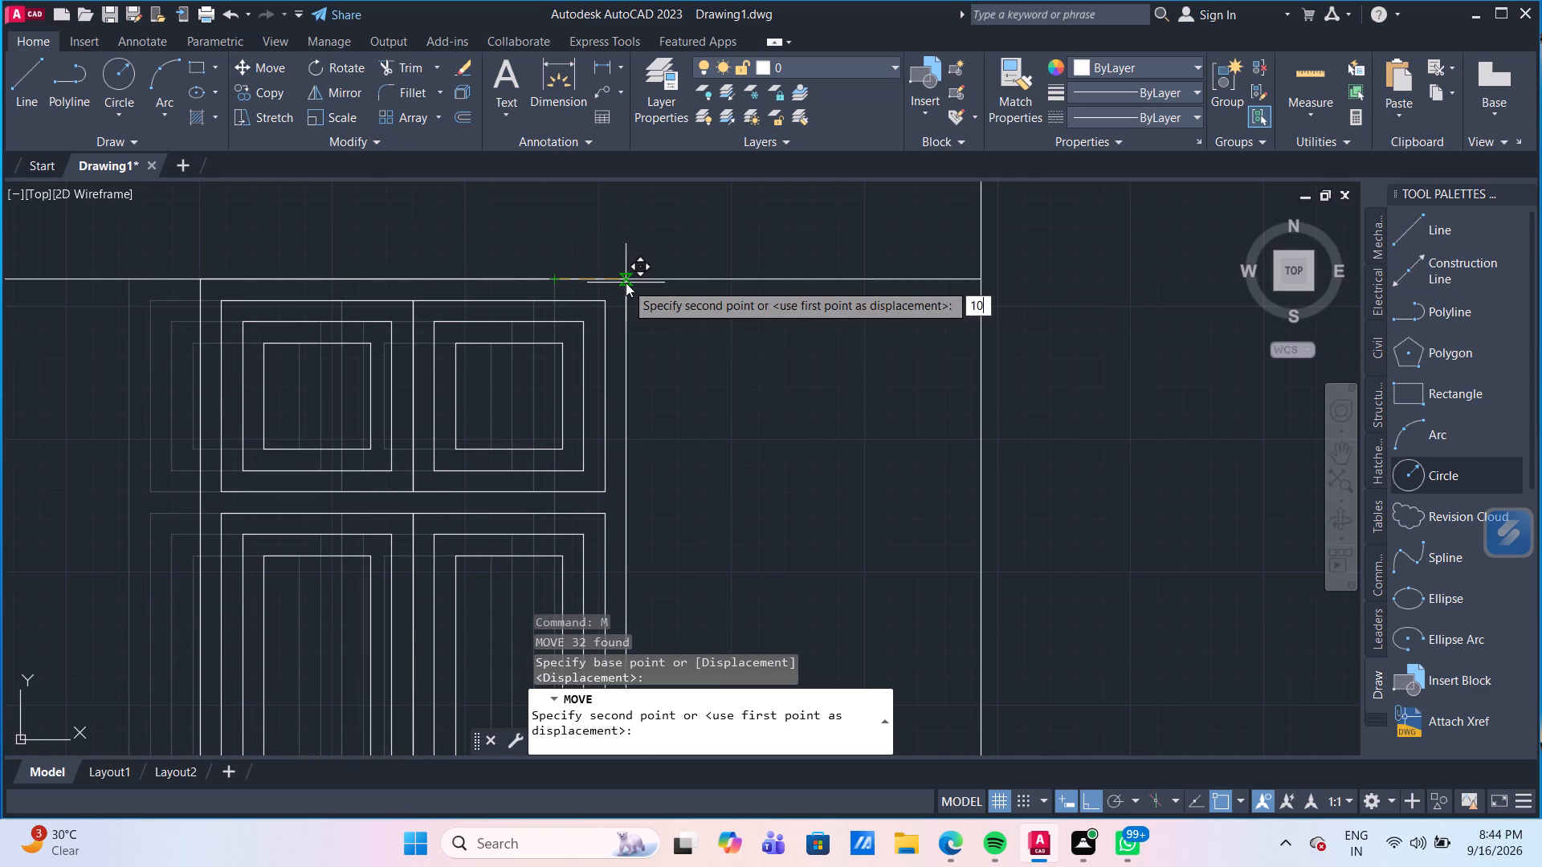
key("Return")
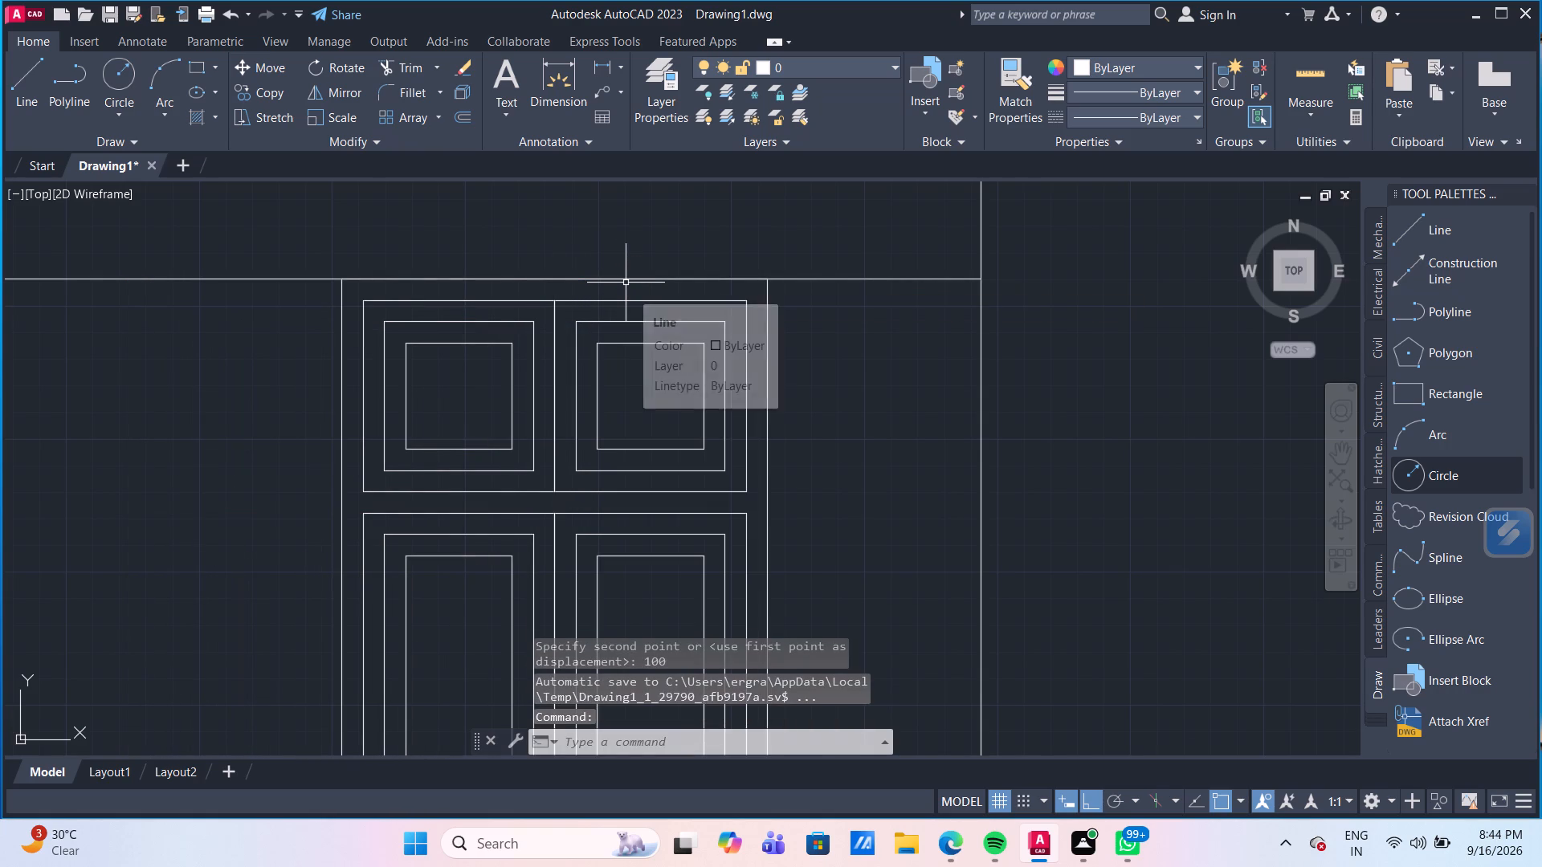
Move both right-bay windows together 50 units horizontally back towards the porch.
scroll(626, 283, "down", 3)
scroll(657, 437, "down", 3)
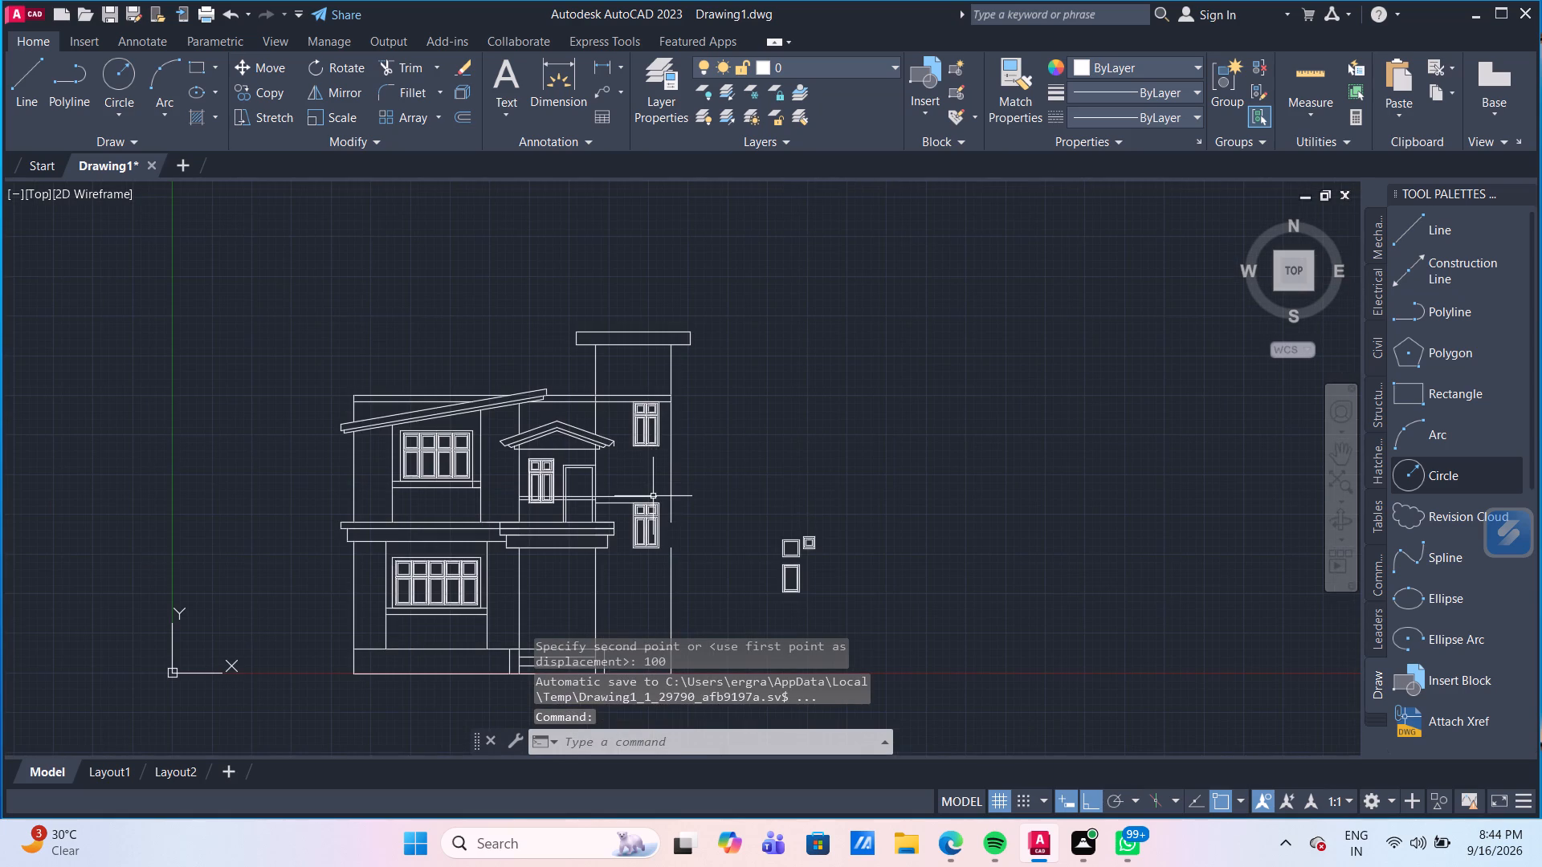
scroll(644, 470, "up", 2)
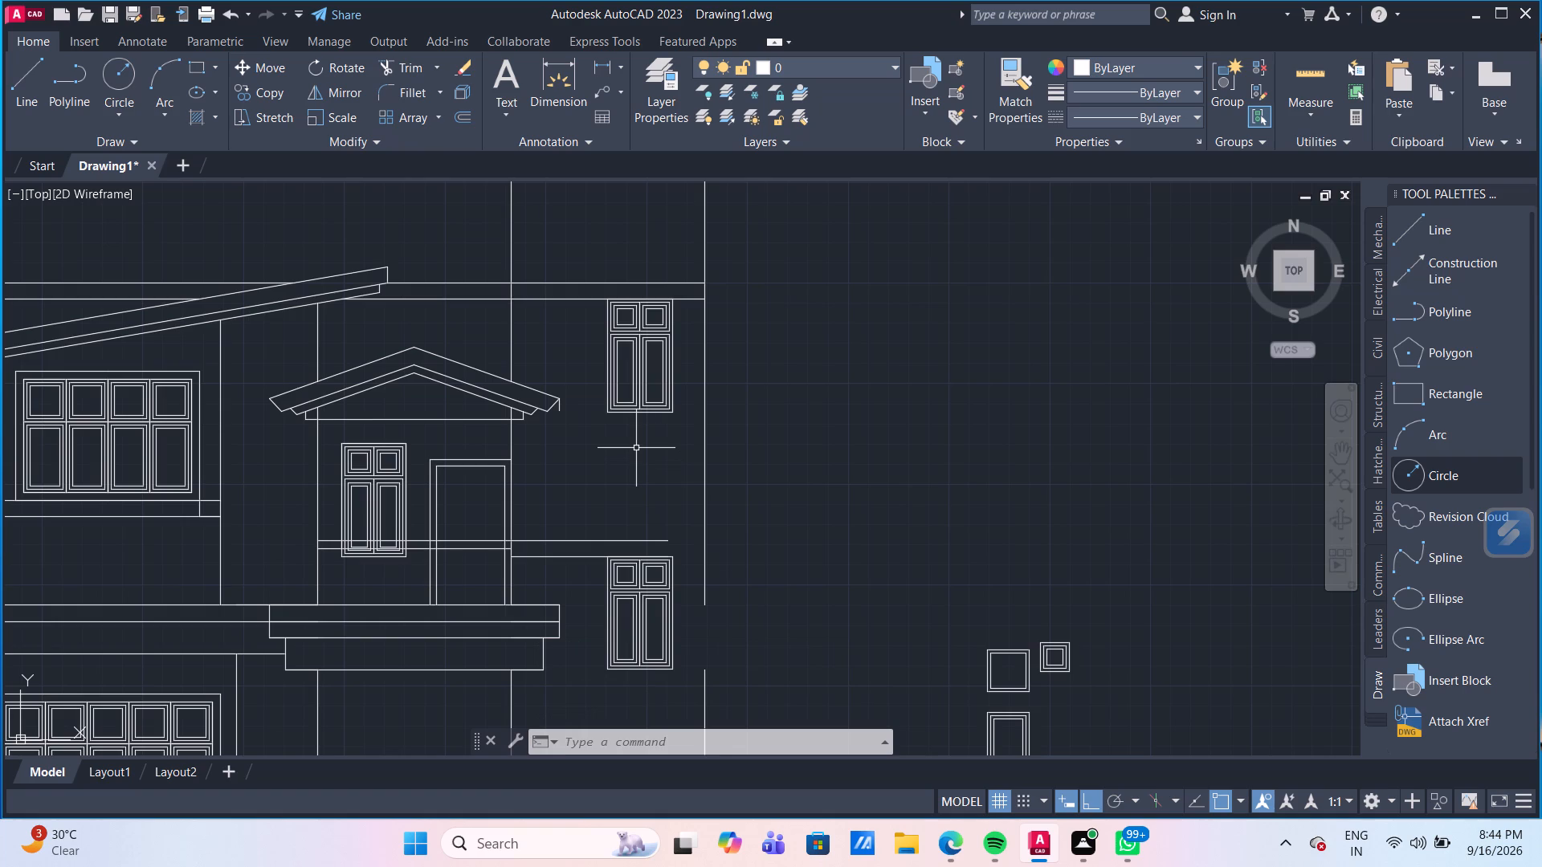
left_click(660, 402)
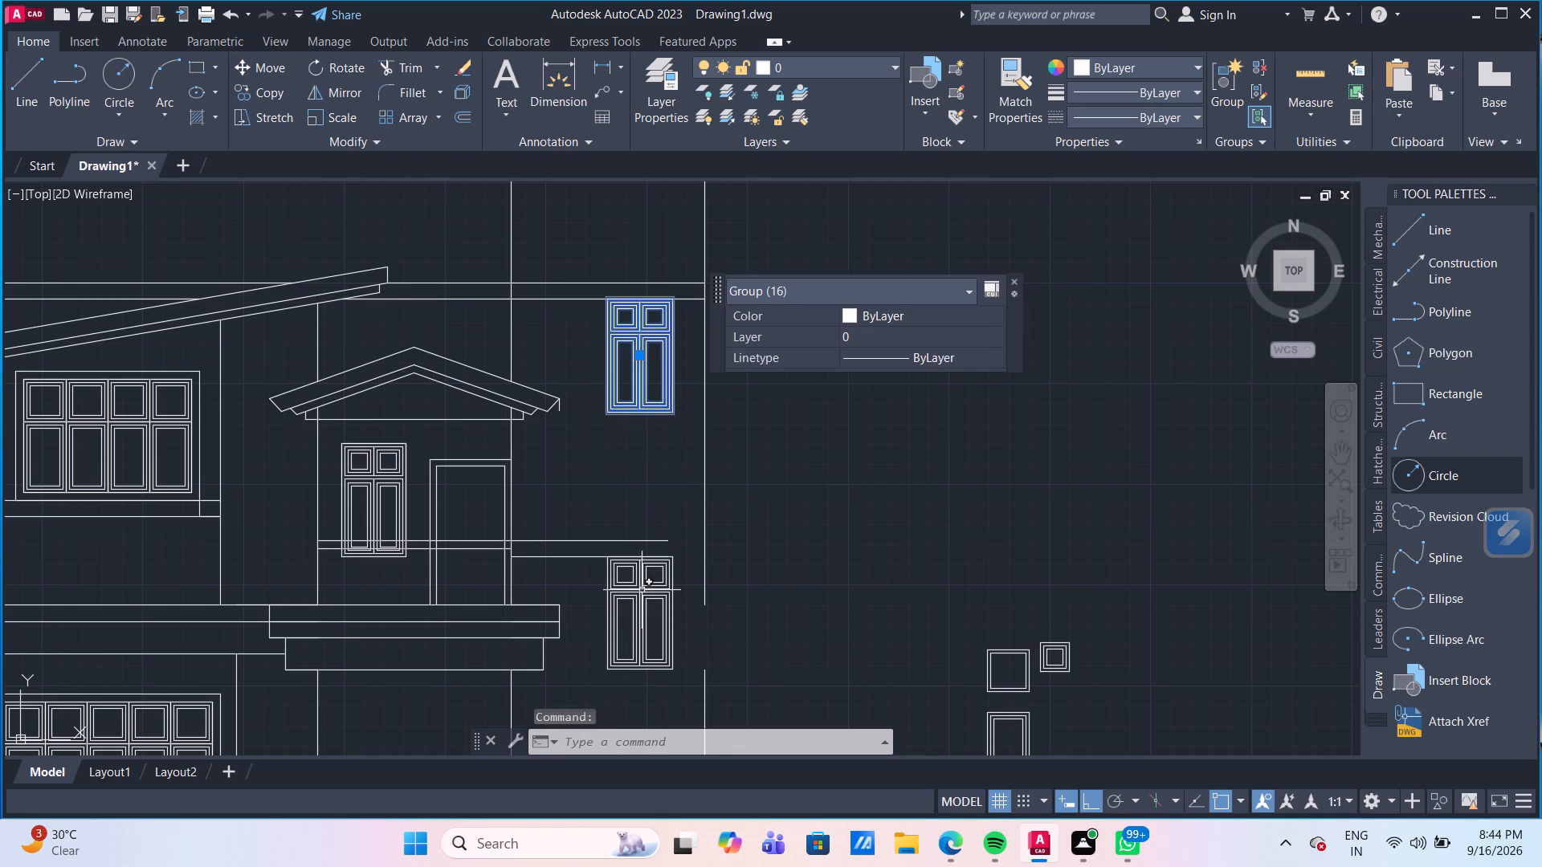
left_click(641, 589)
key("m")
key("Return")
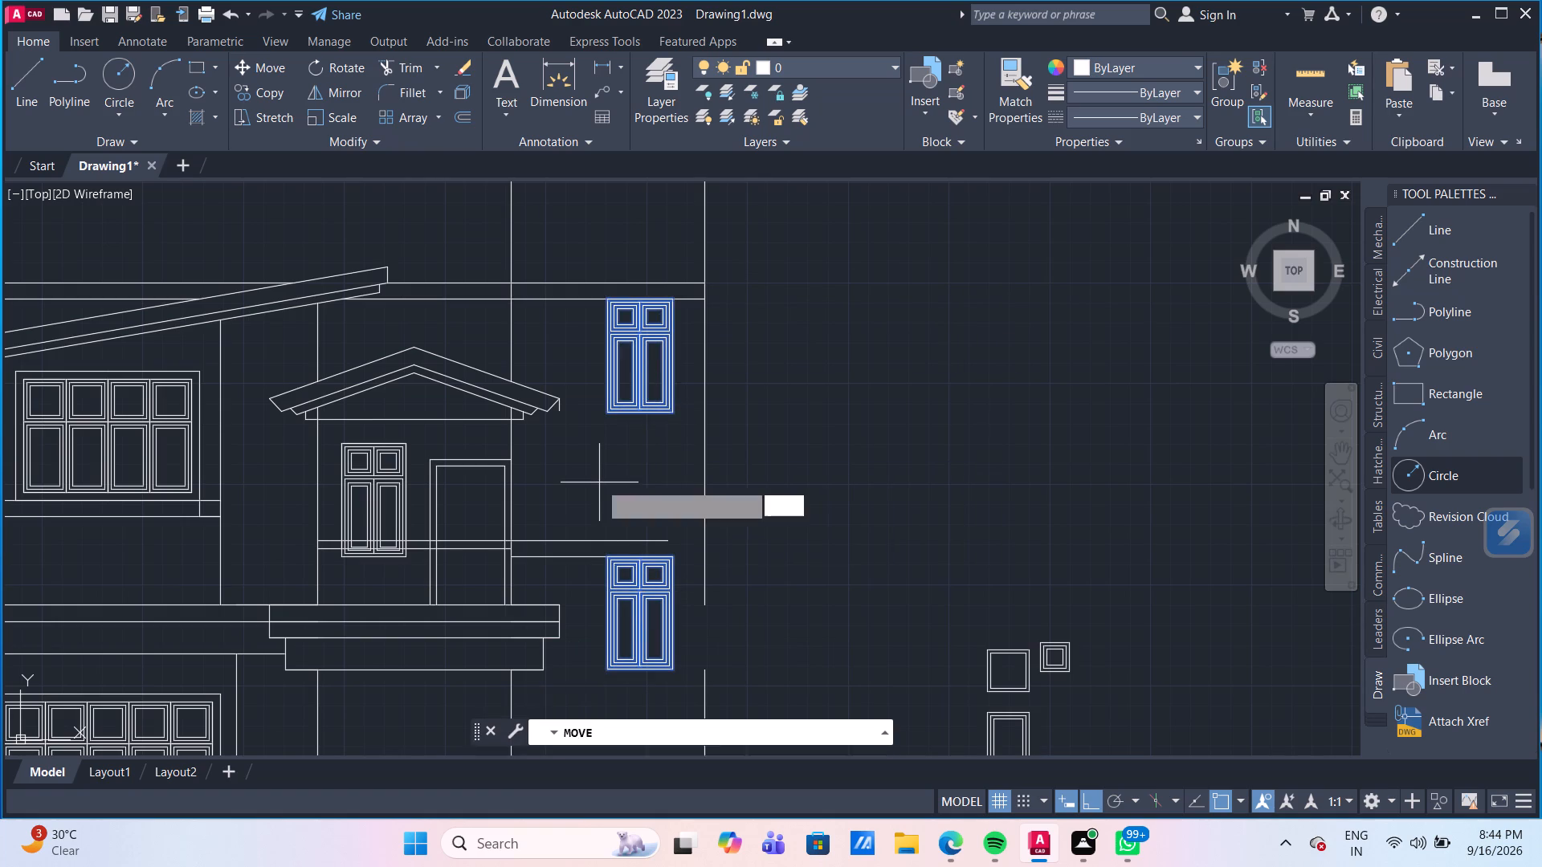
scroll(596, 324, "up", 2)
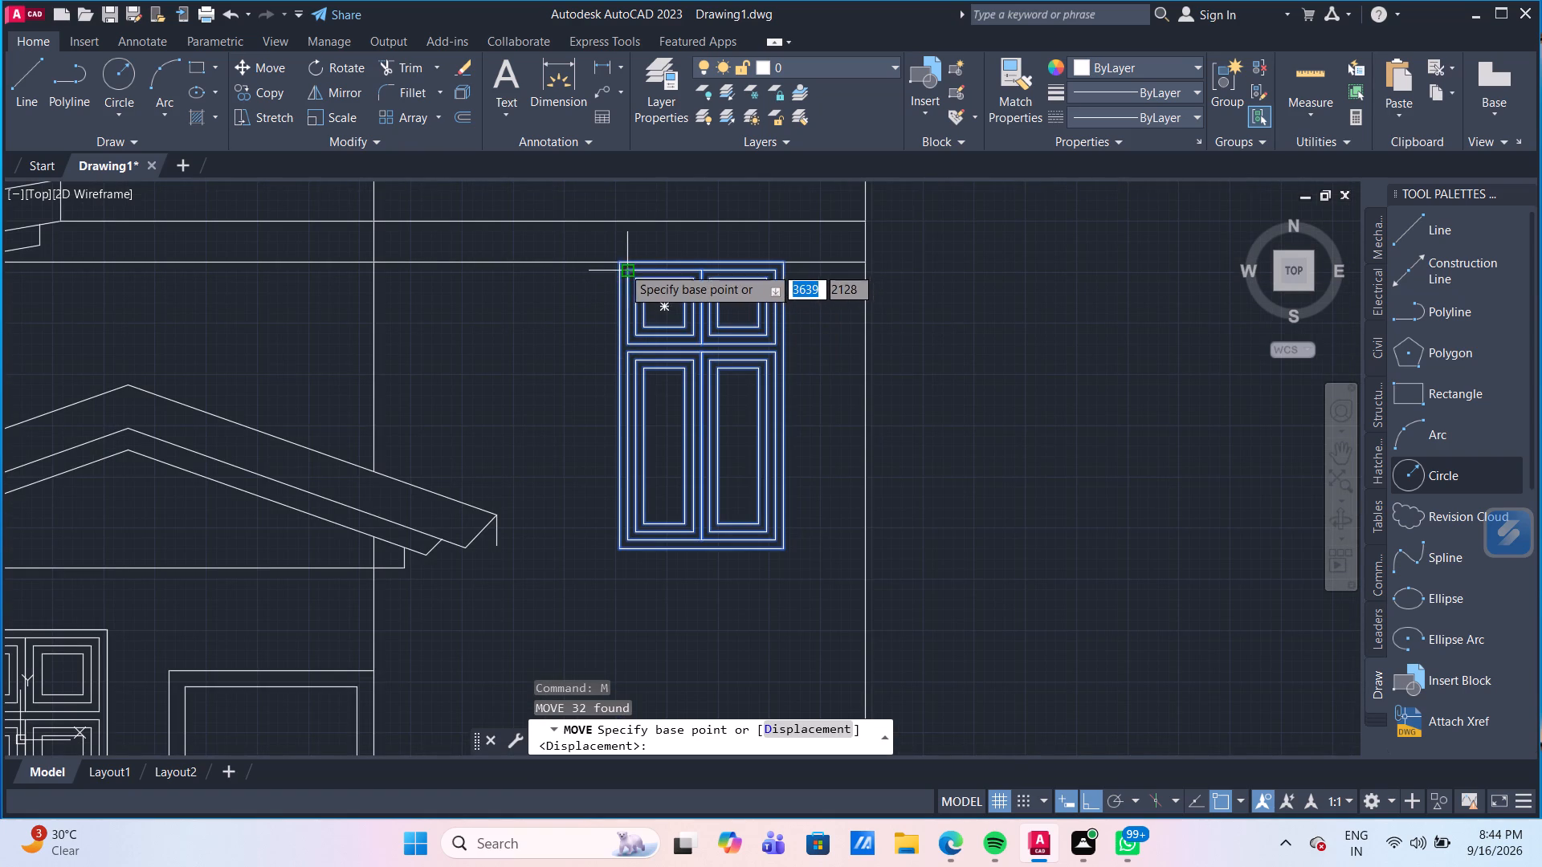
left_click(617, 262)
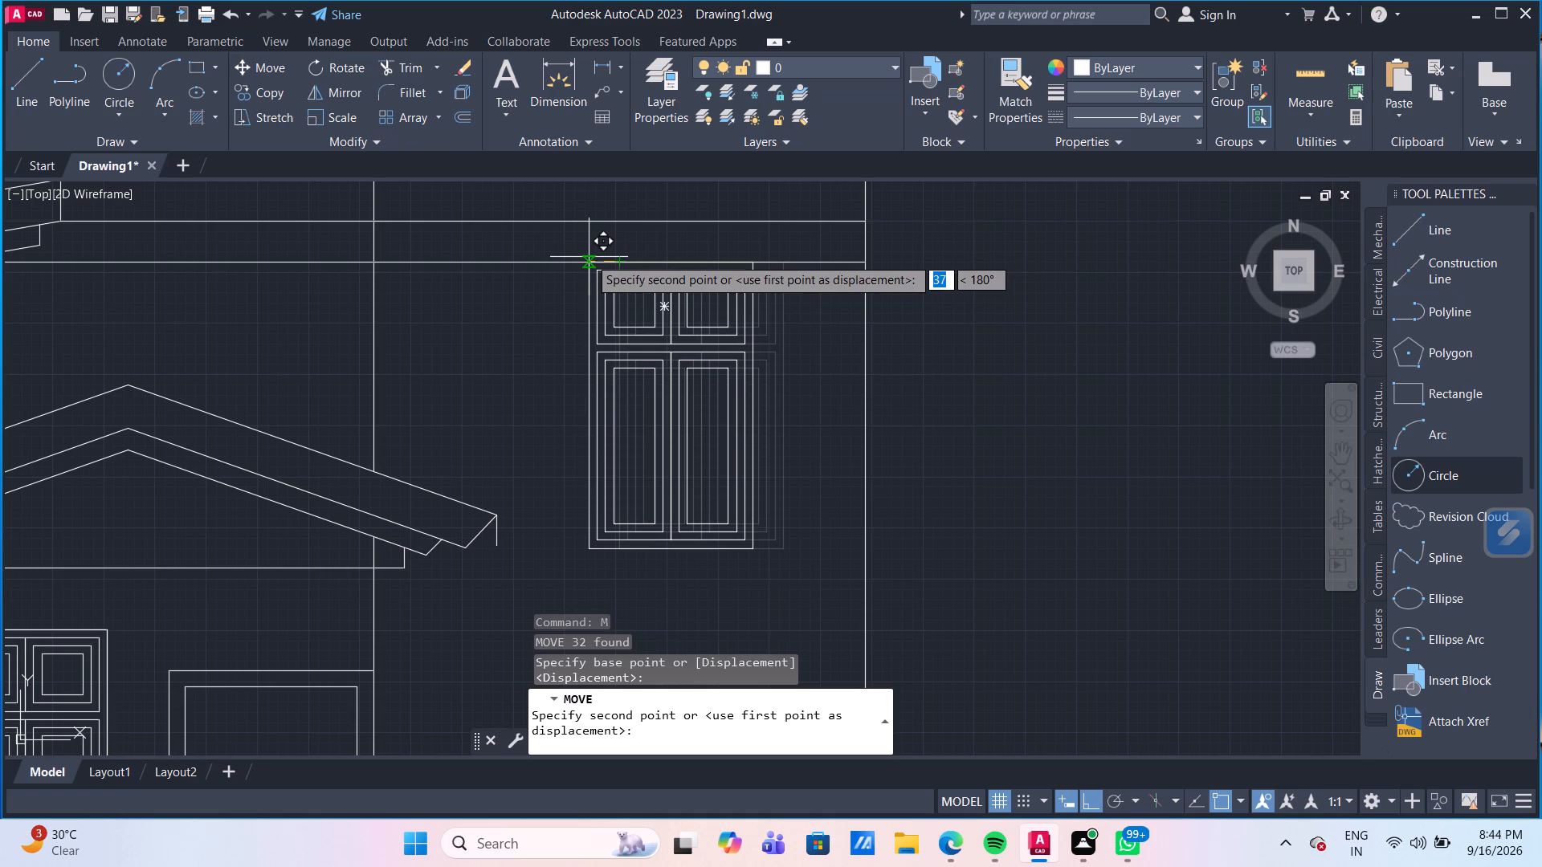
type("50")
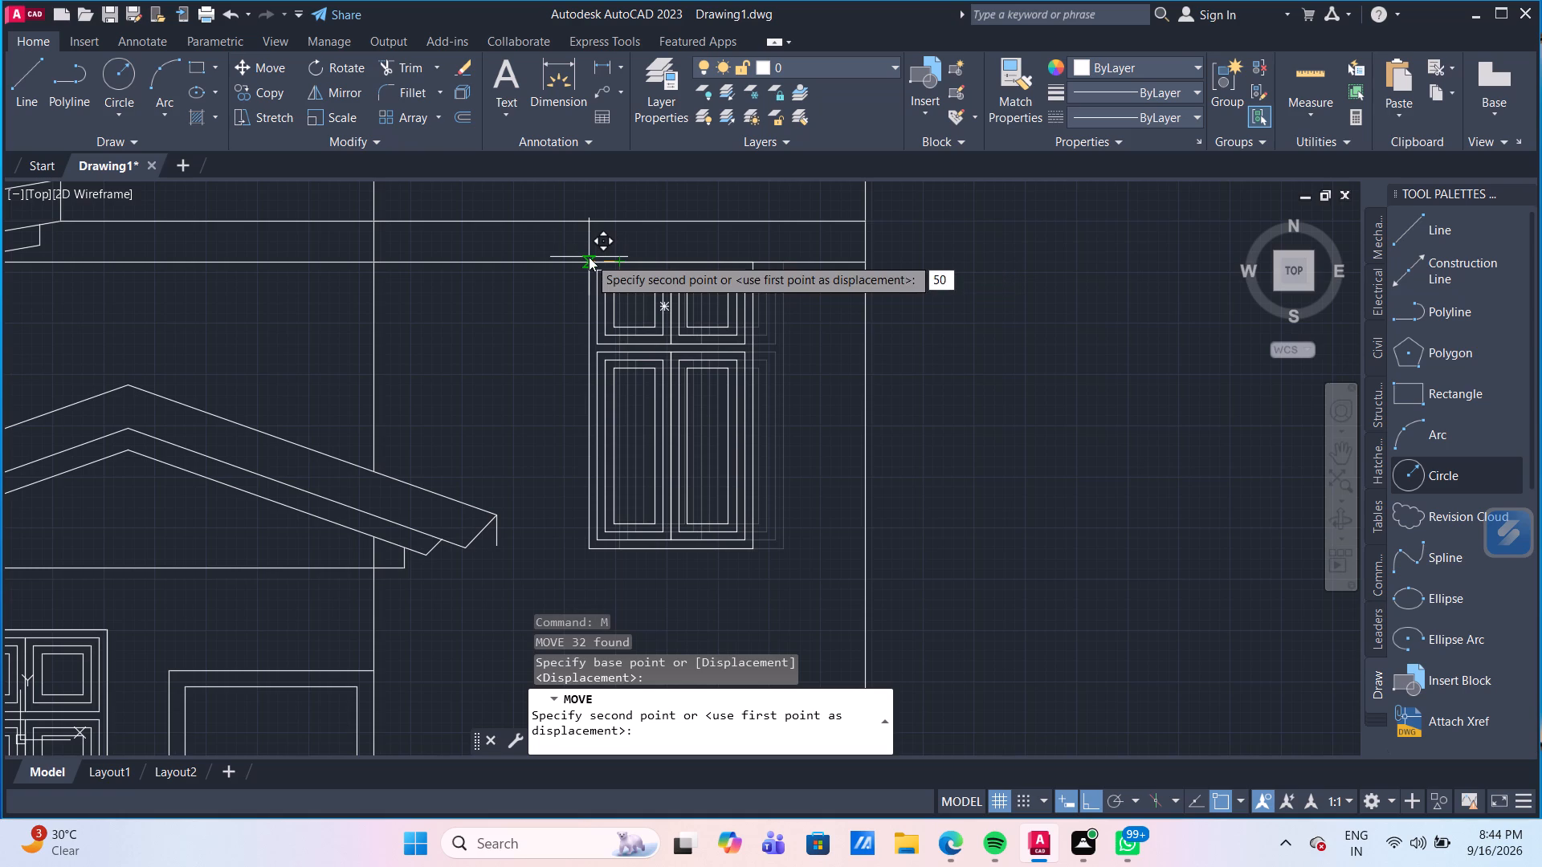
key("Return")
Measure the gap between the short vertical eave line and the moved upper right-bay window.
scroll(594, 281, "down", 2)
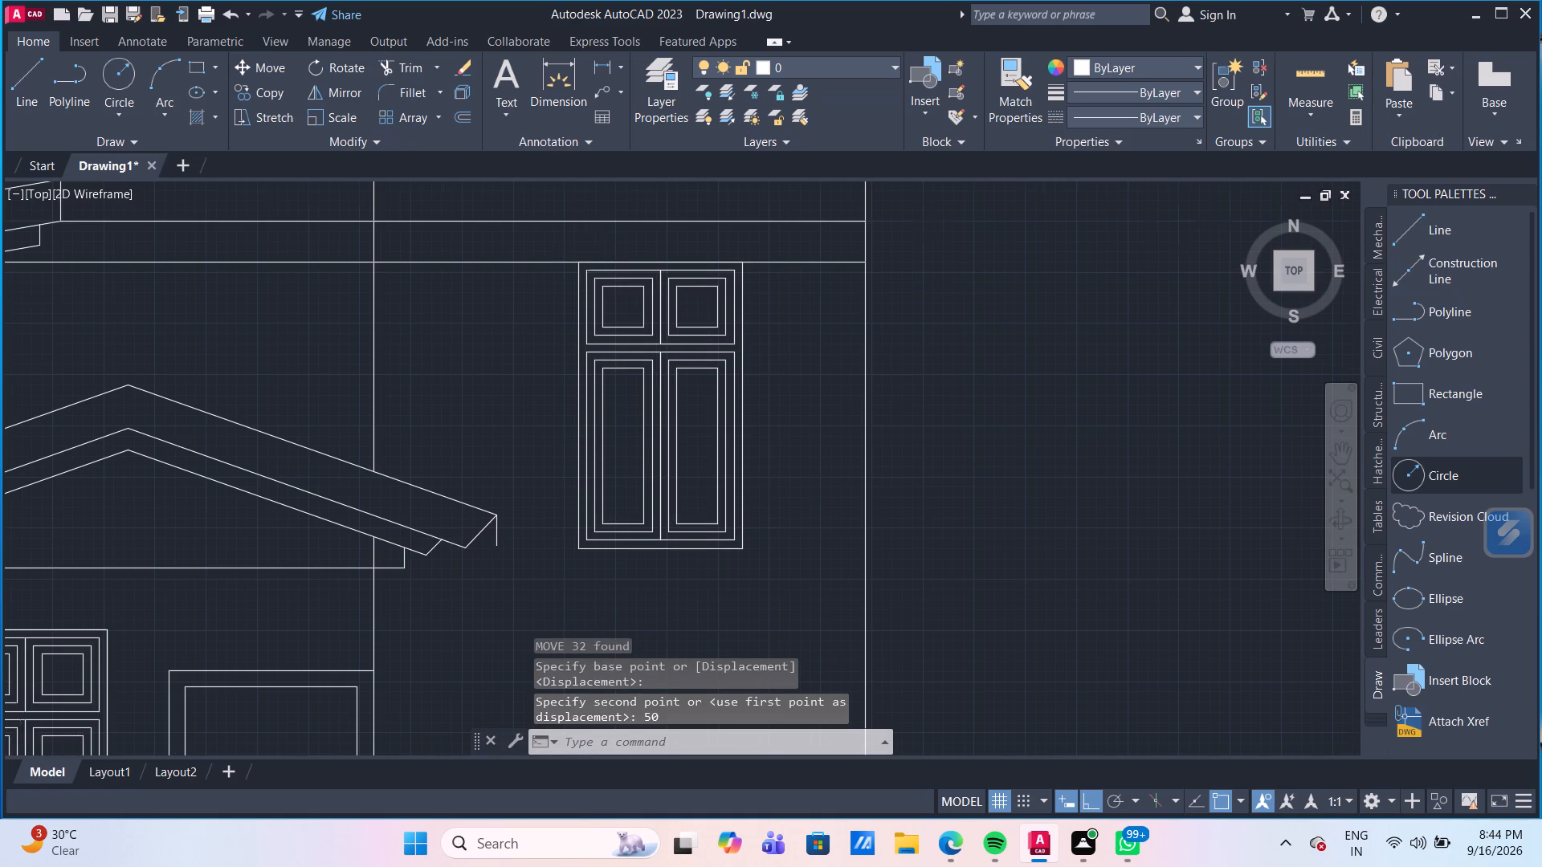
scroll(594, 318, "down", 1)
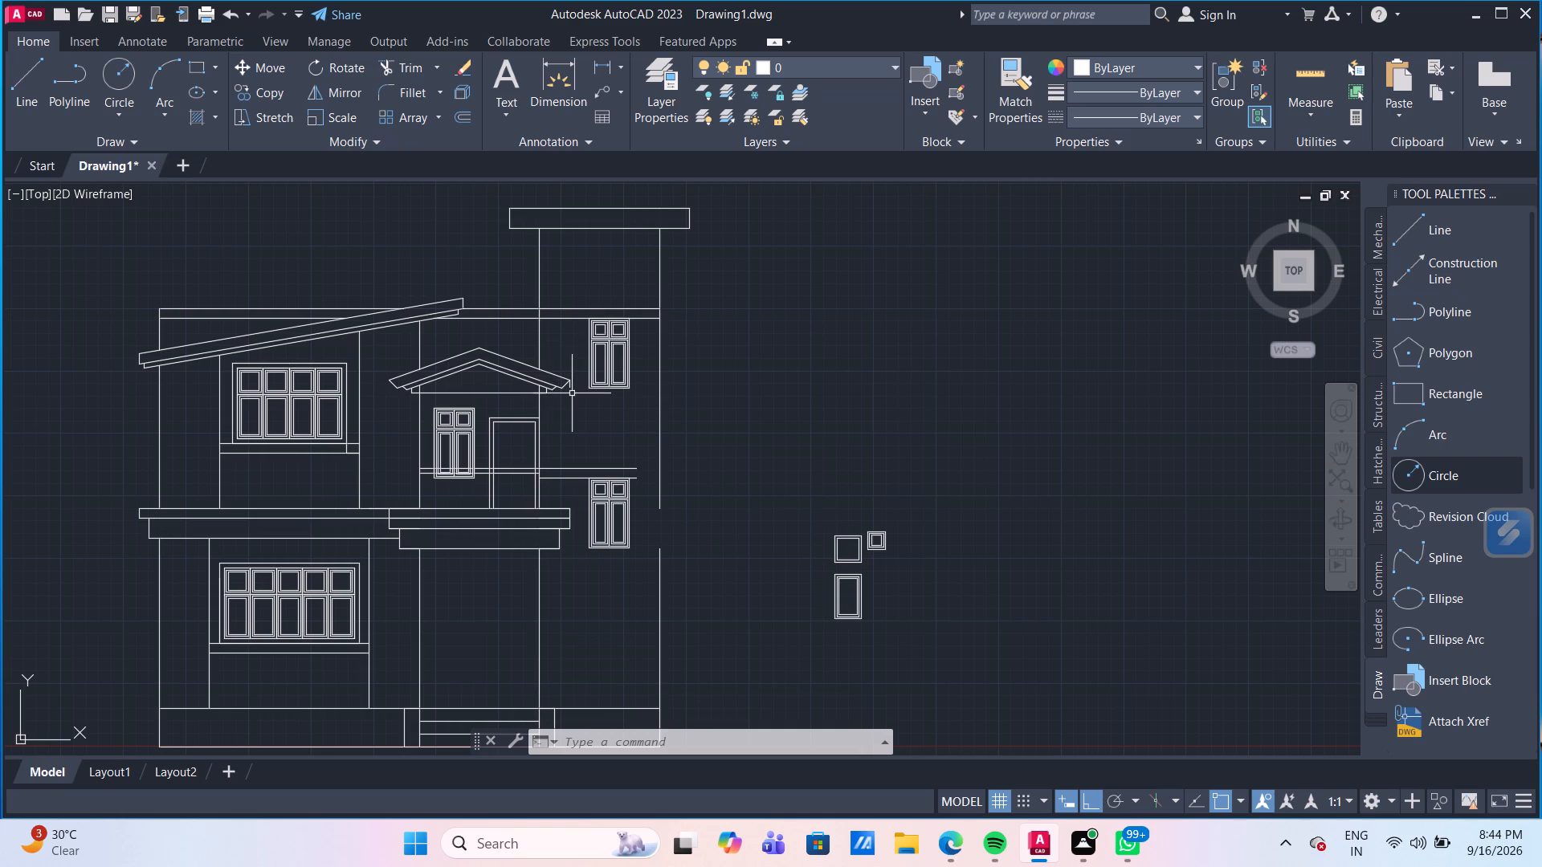
scroll(572, 394, "up", 2)
middle_click_drag(586, 403, 575, 481)
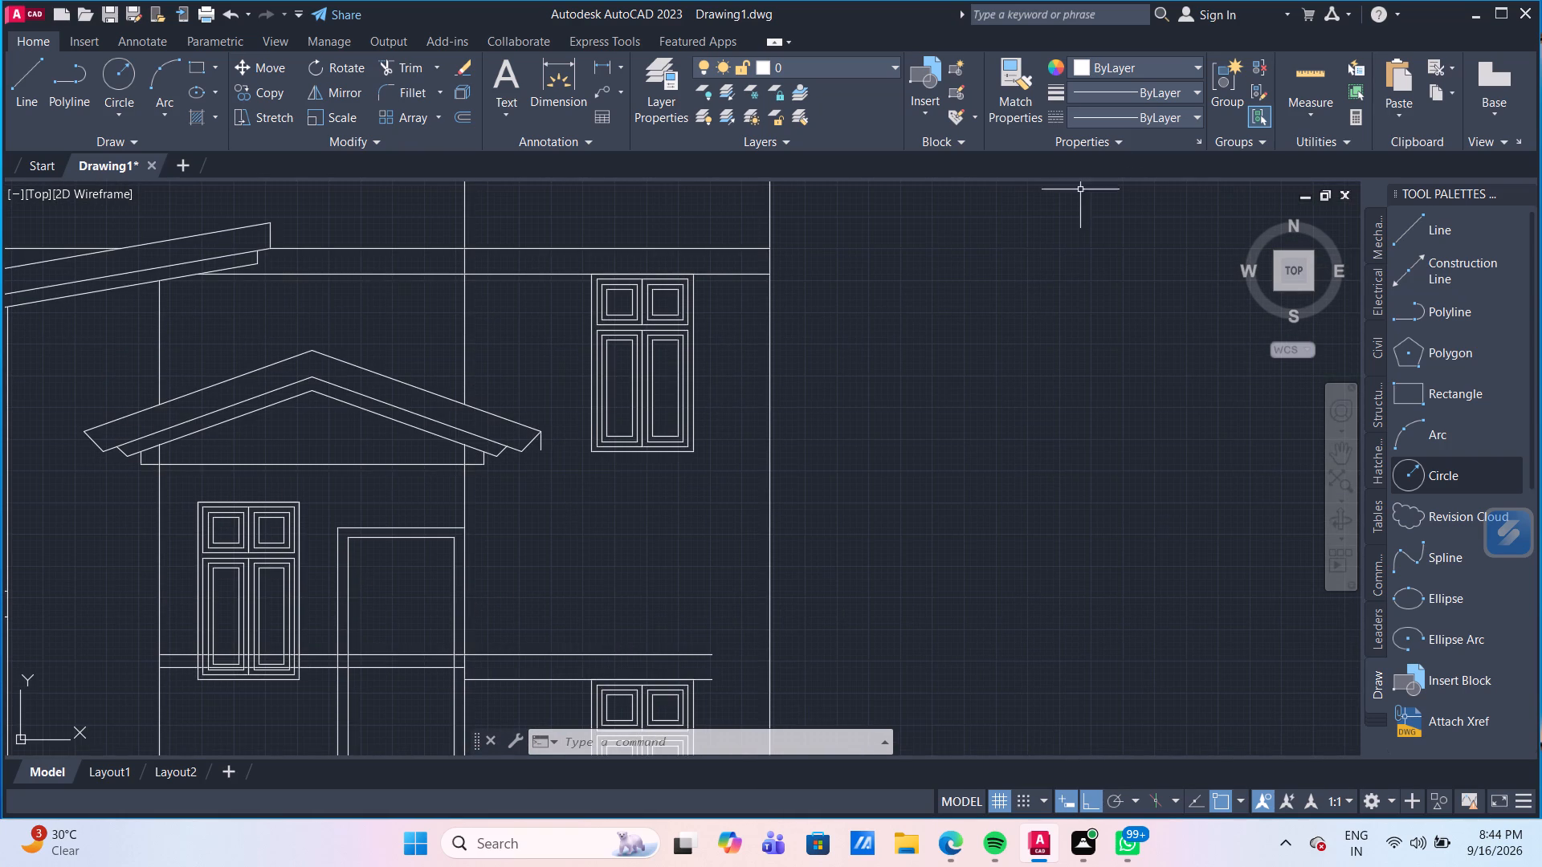
left_click(1304, 70)
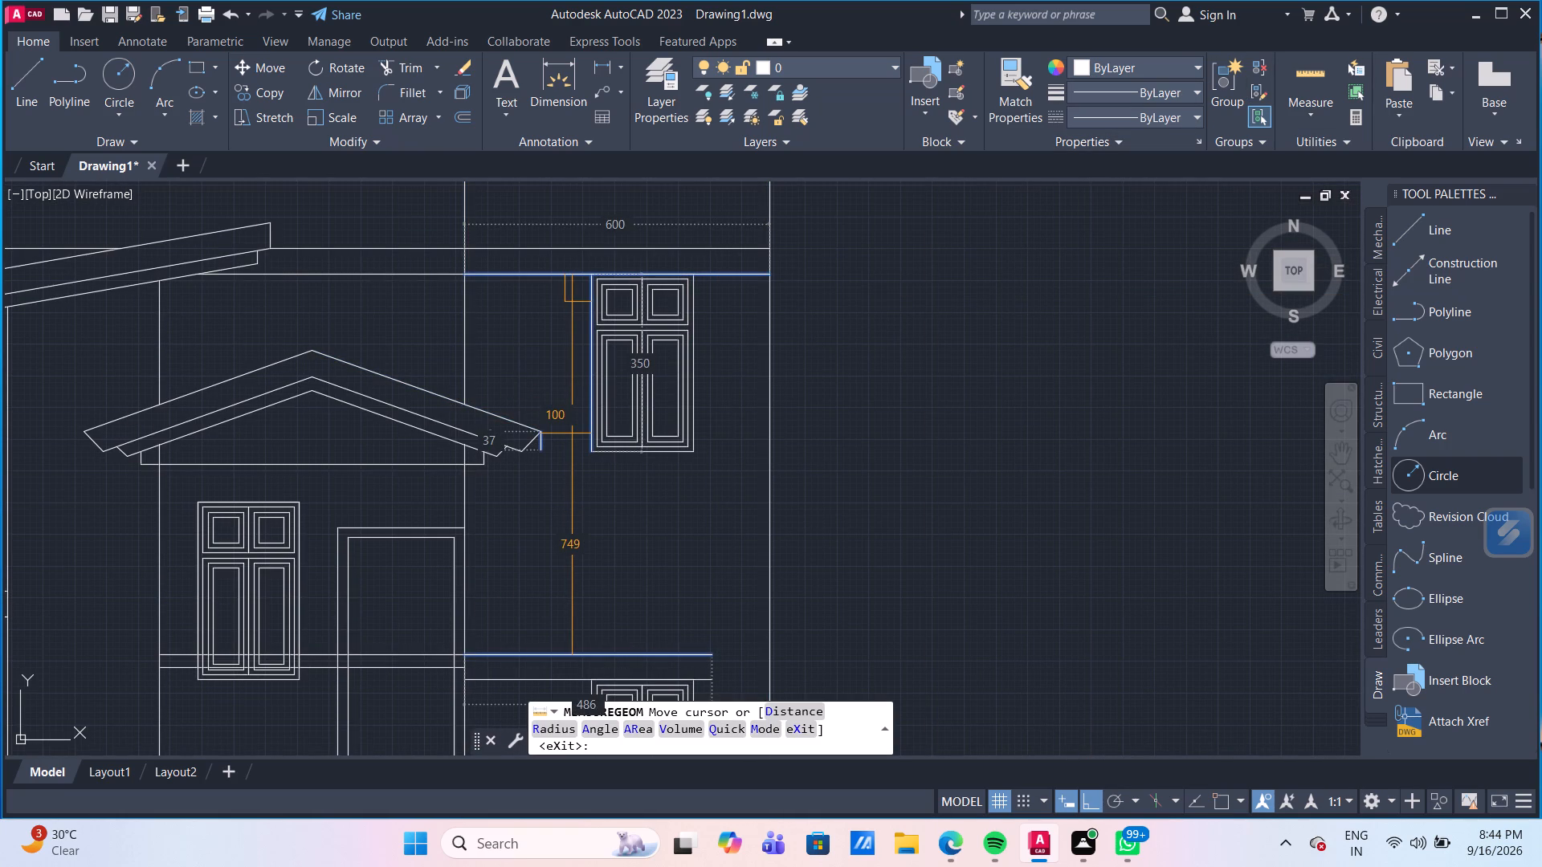
key("Escape")
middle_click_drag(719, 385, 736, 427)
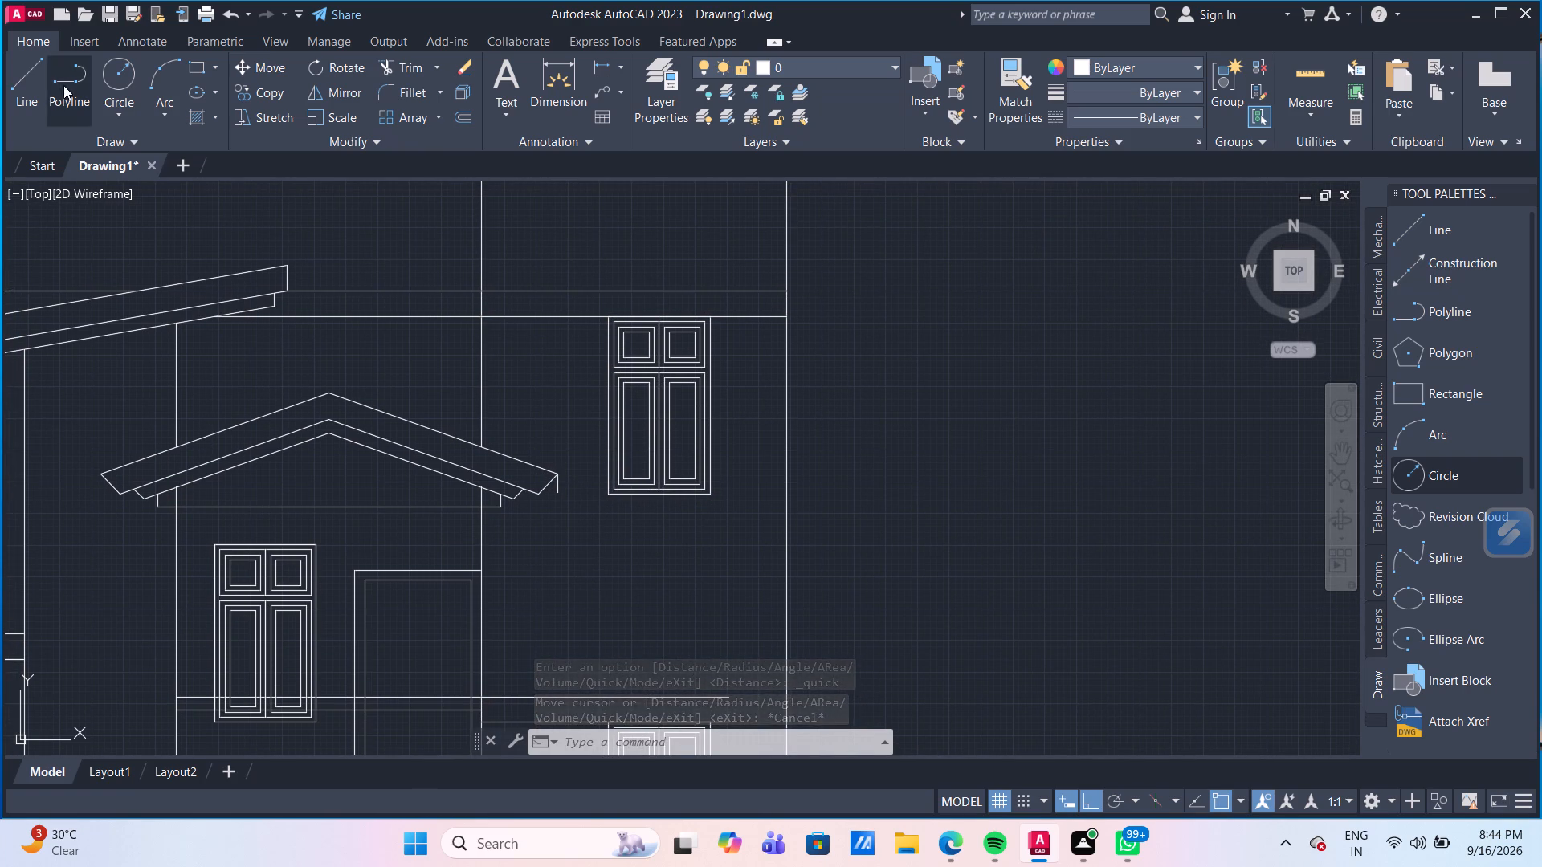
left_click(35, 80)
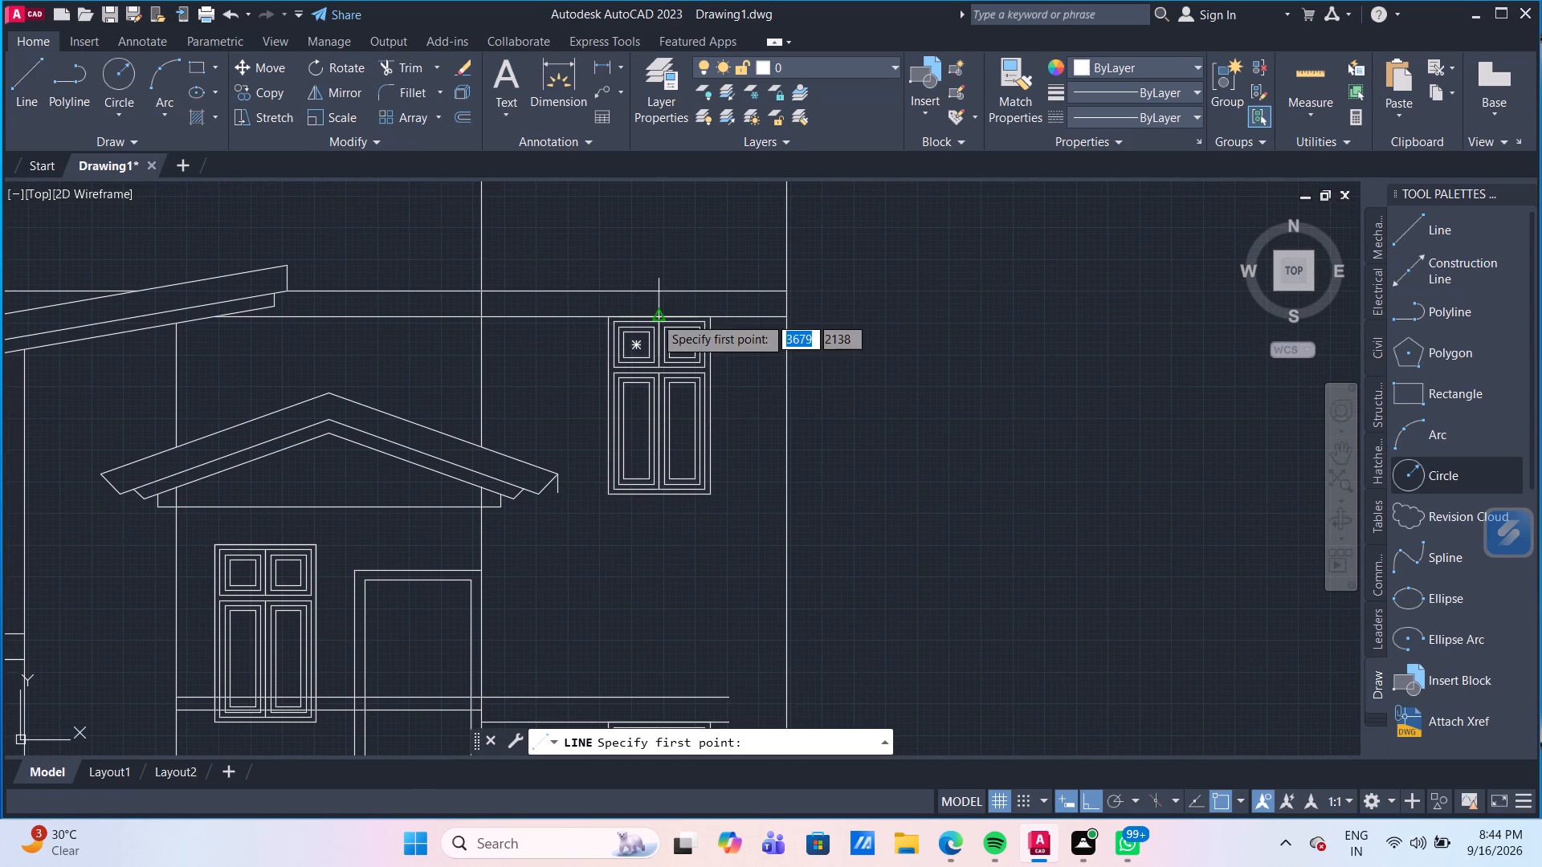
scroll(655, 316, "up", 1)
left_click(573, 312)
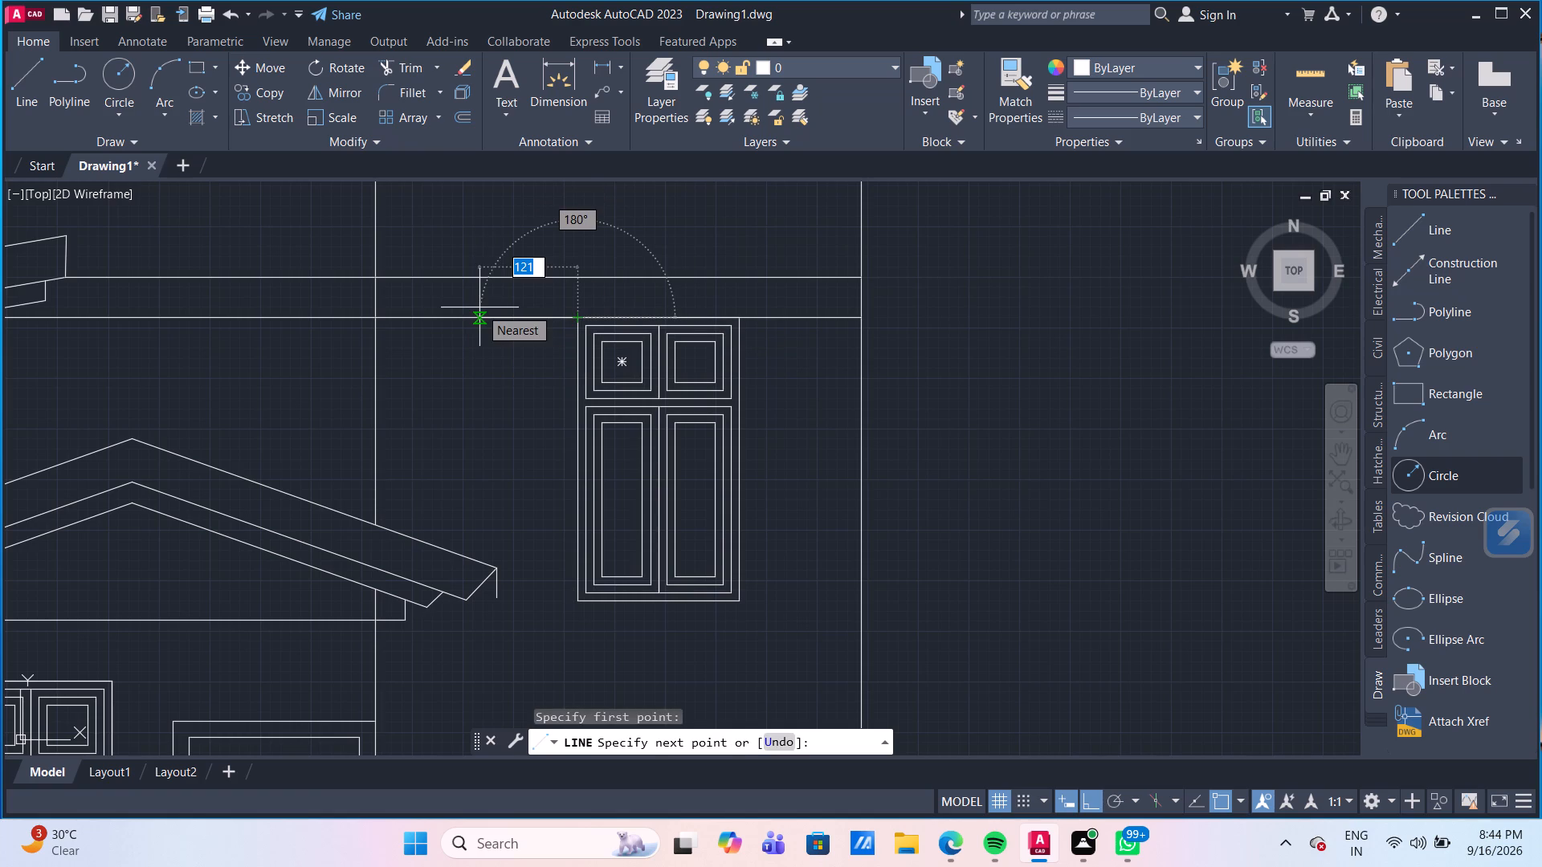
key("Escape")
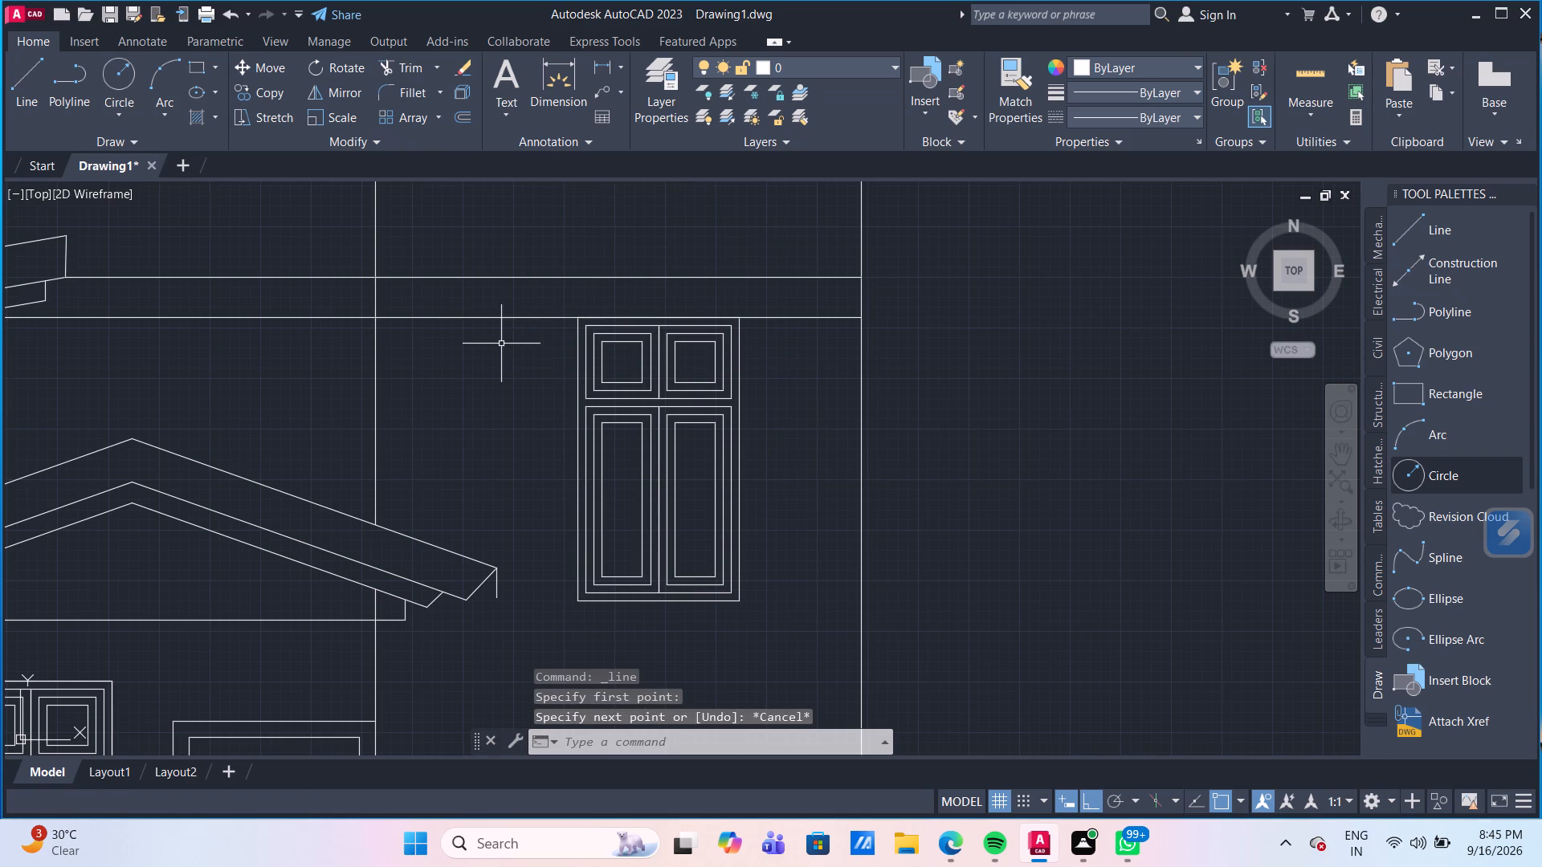
Measure the length and spacing of the two horizontal lines above the upper right-bay window.
scroll(501, 344, "down", 1)
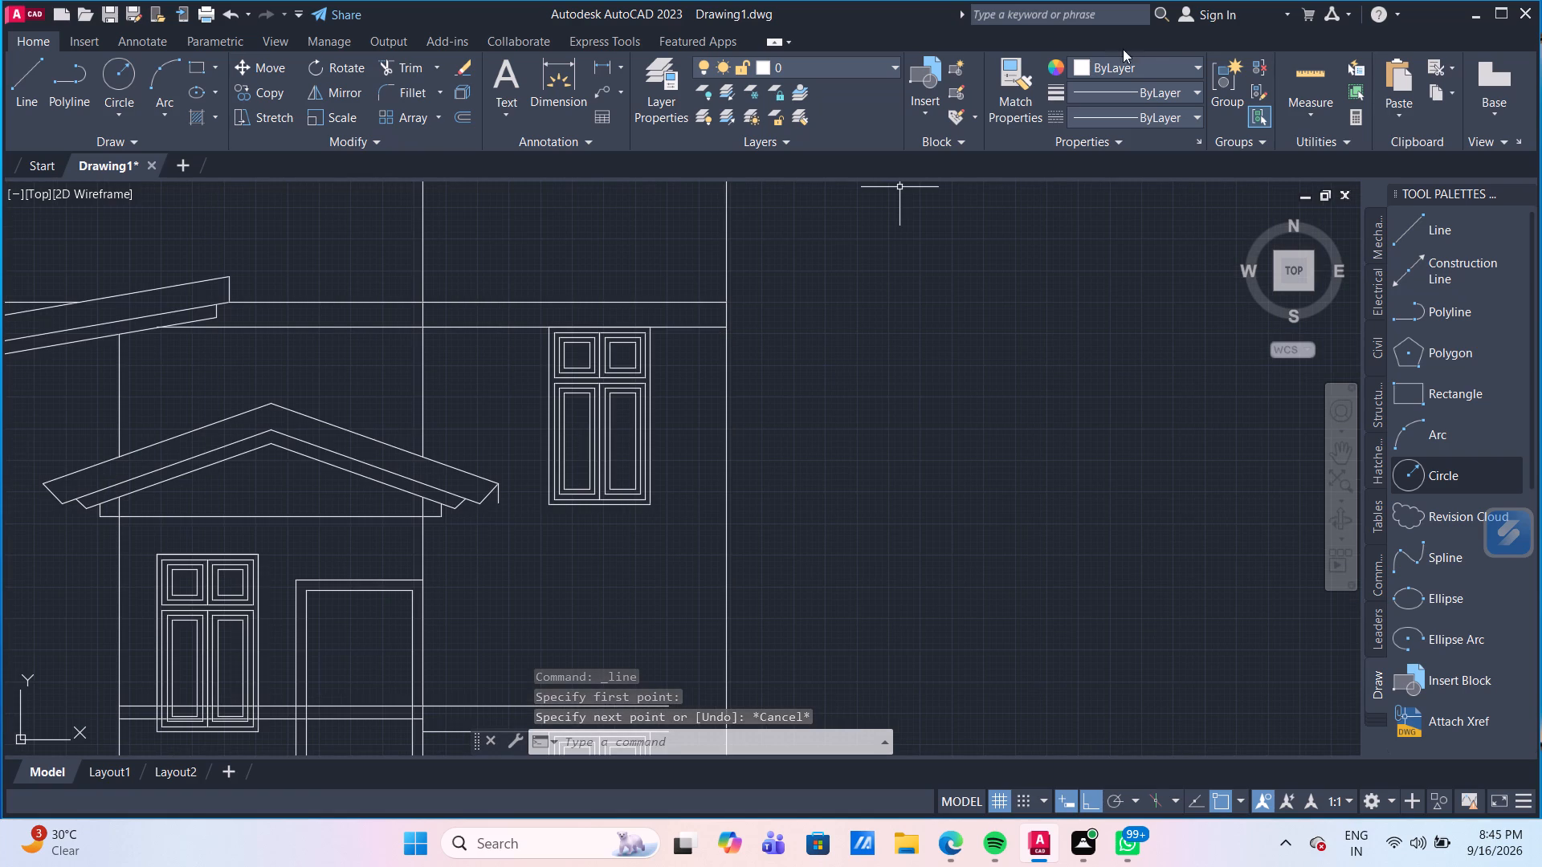
left_click(1294, 72)
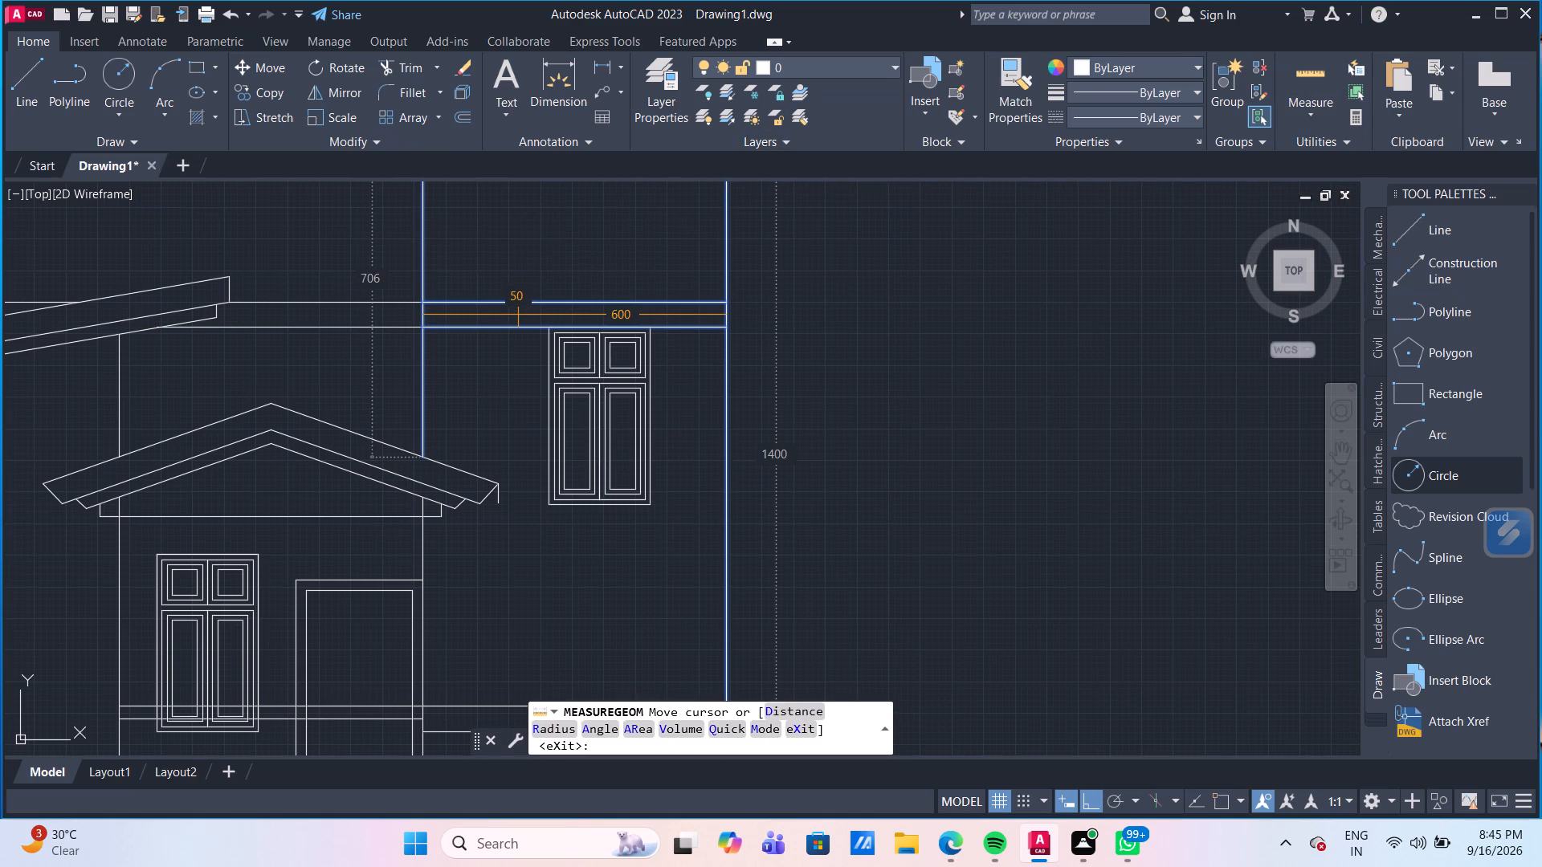
key("Escape")
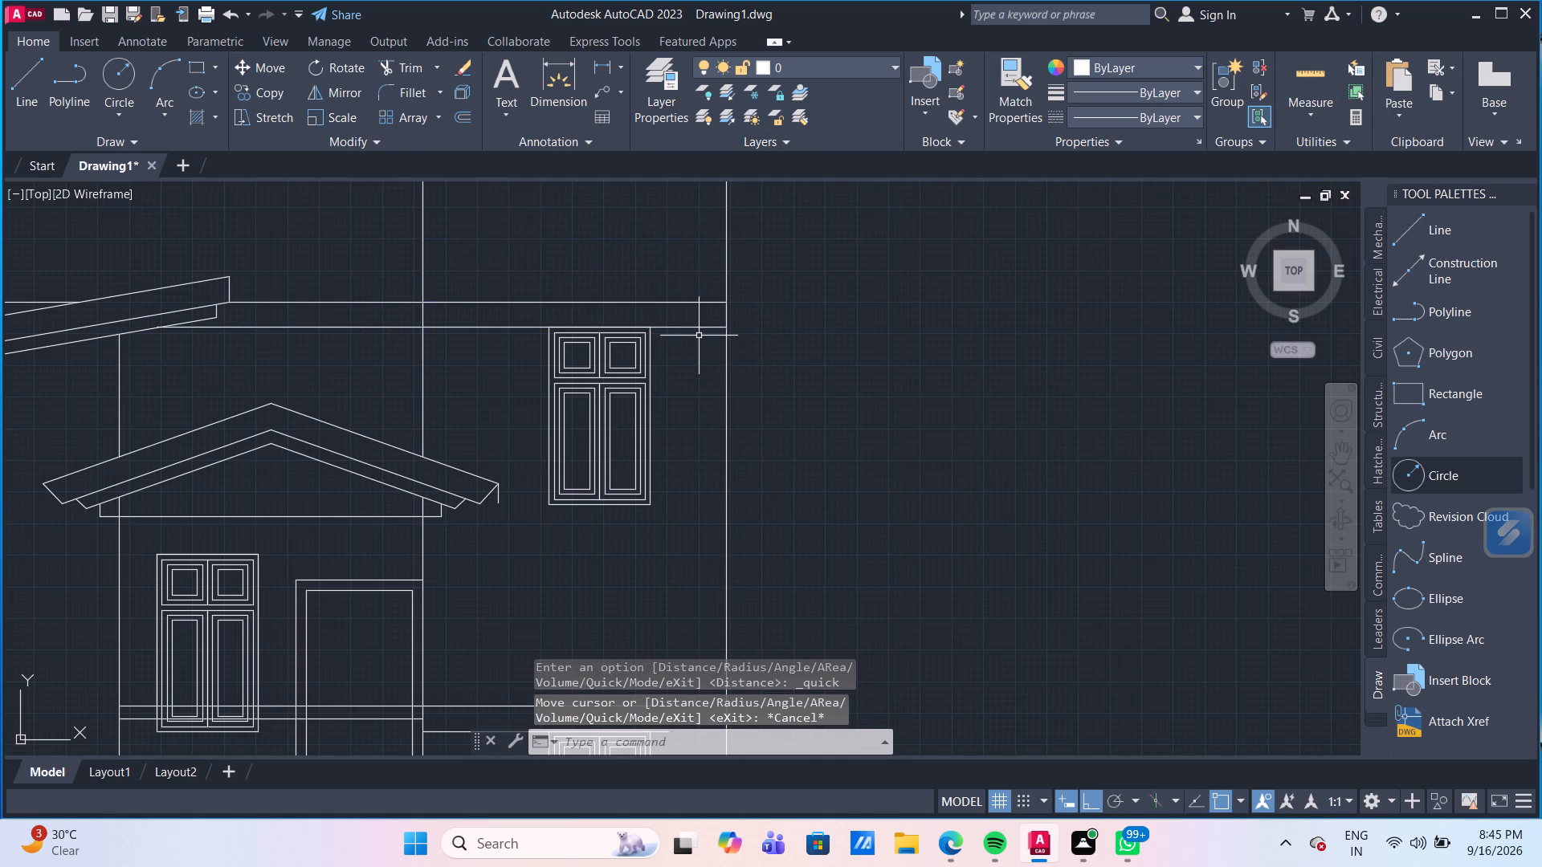
Delete the two horizontal lines that span the right bay above its upper window.
left_click_drag(483, 360, 479, 337)
left_click(459, 261)
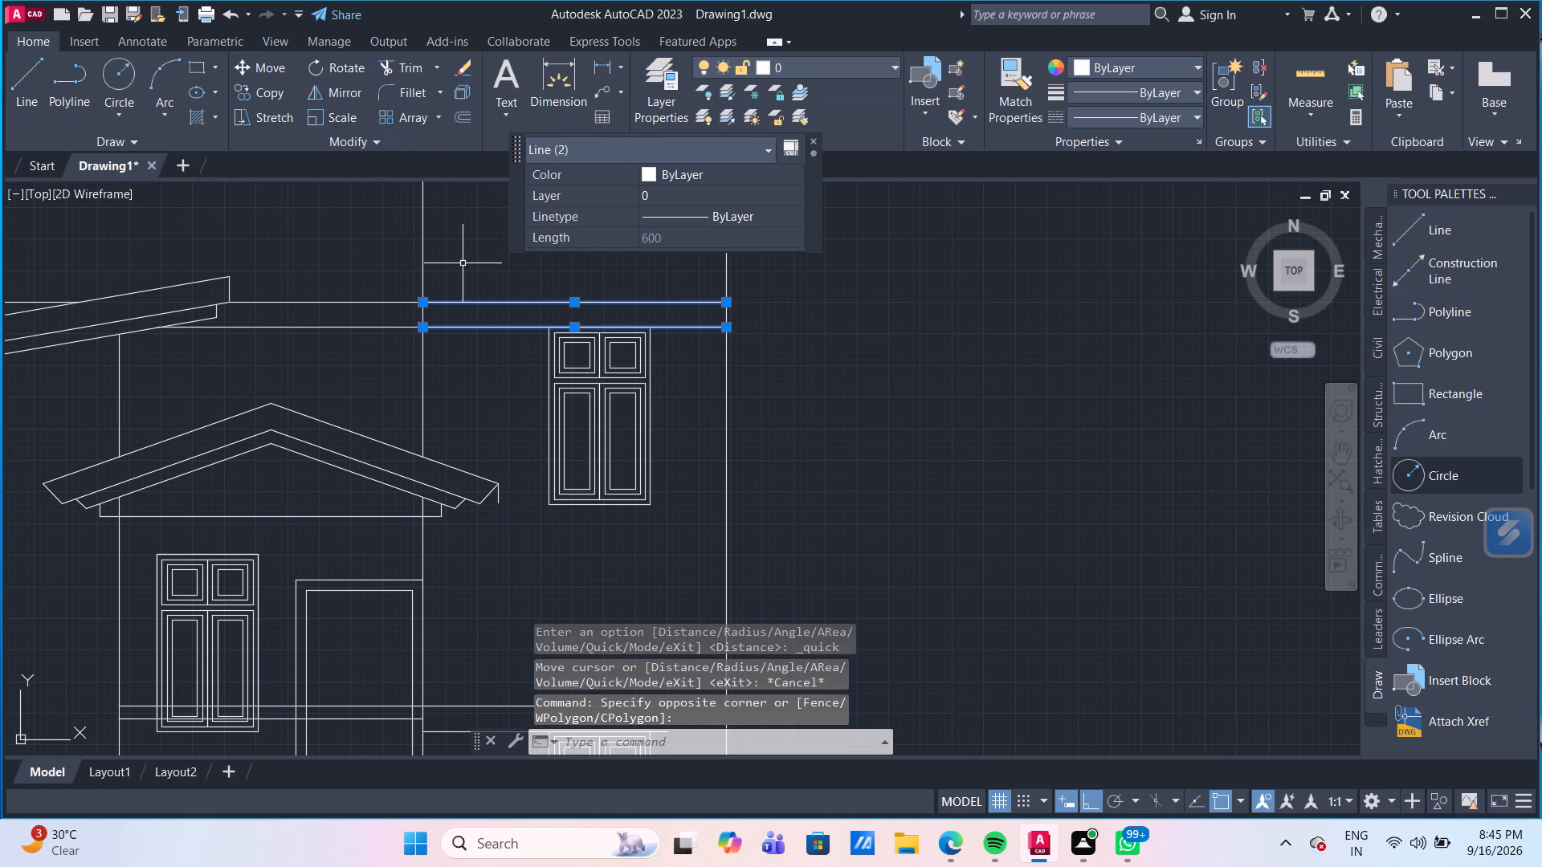
key("Delete")
Delete the two horizontal lines above the lower right-bay window.
middle_click_drag(504, 588, 477, 352)
scroll(504, 588, "down", 1)
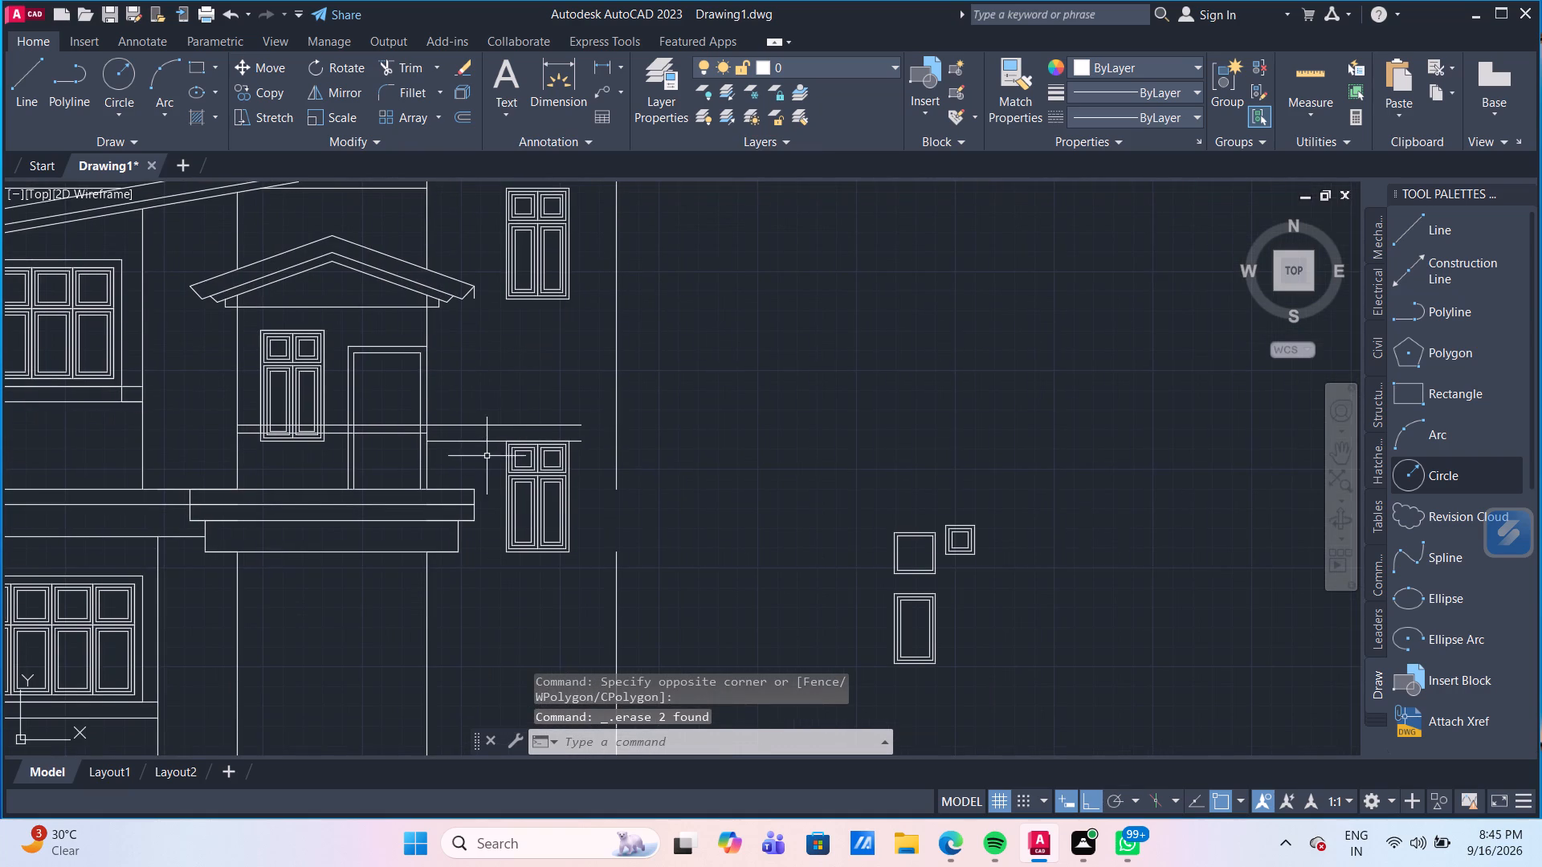
scroll(487, 458, "up", 1)
left_click_drag(483, 460, 476, 451)
left_click(454, 393)
key("Delete")
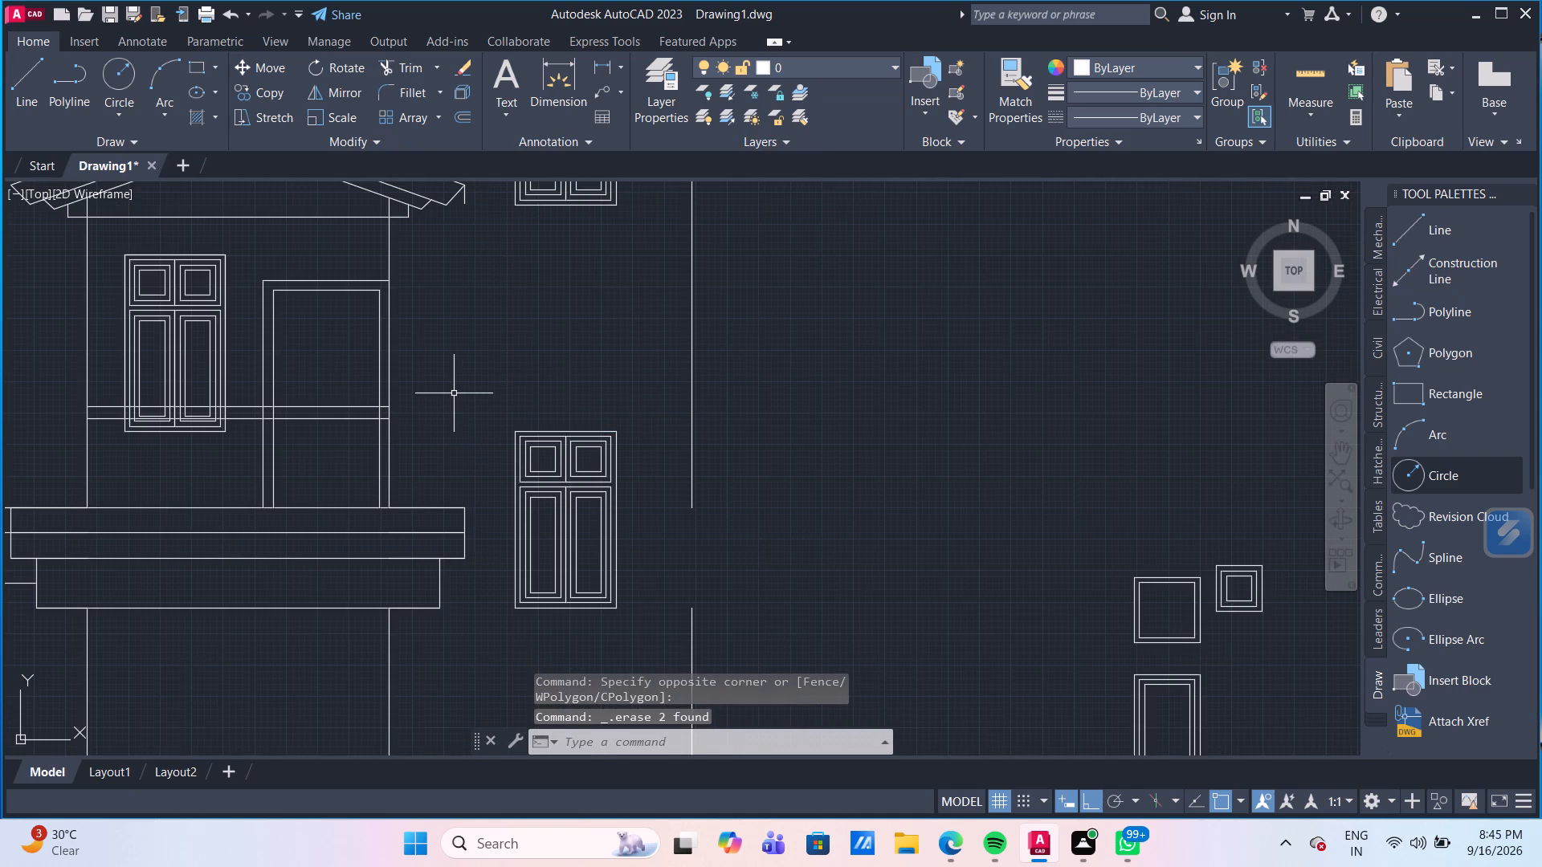
Start a line at the porch-side top corner of the upper right-bay window.
middle_click_drag(502, 349, 524, 372)
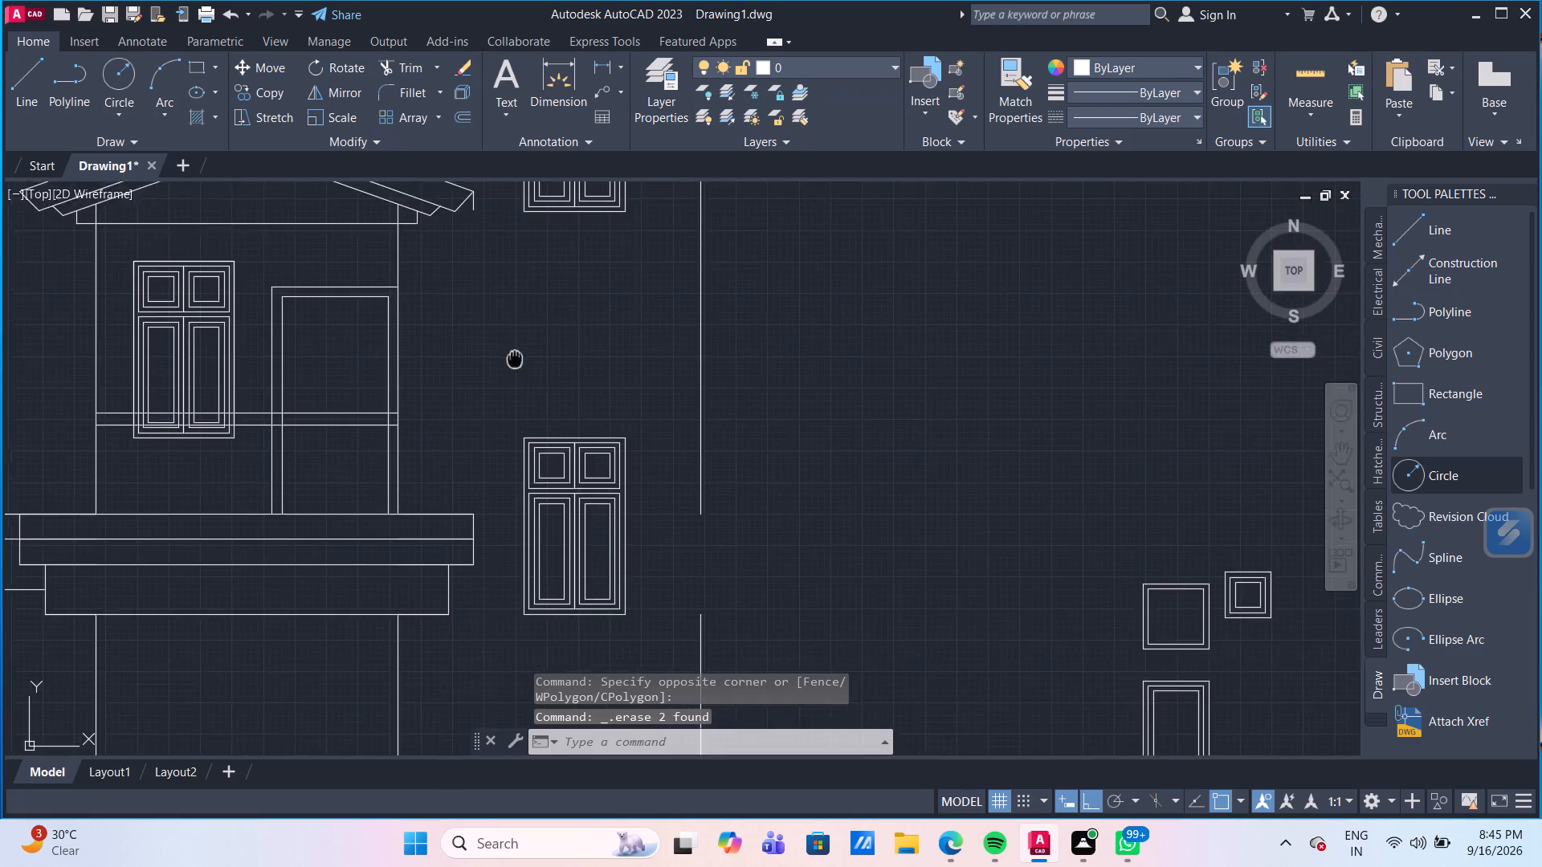
middle_click_drag(524, 372, 504, 591)
middle_click_drag(538, 226, 543, 289)
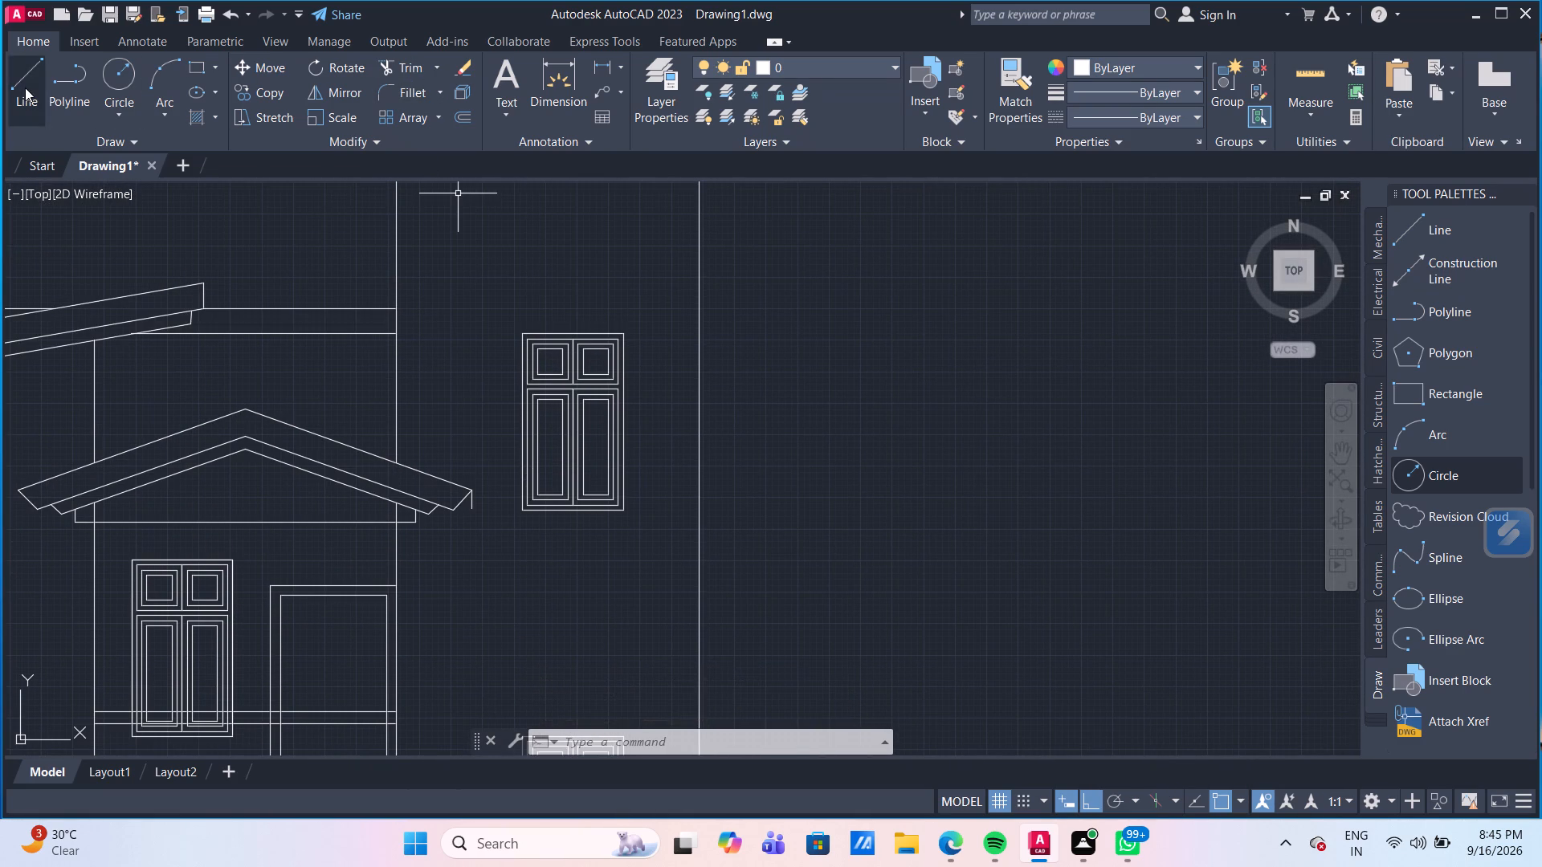
left_click(25, 88)
scroll(464, 336, "up", 2)
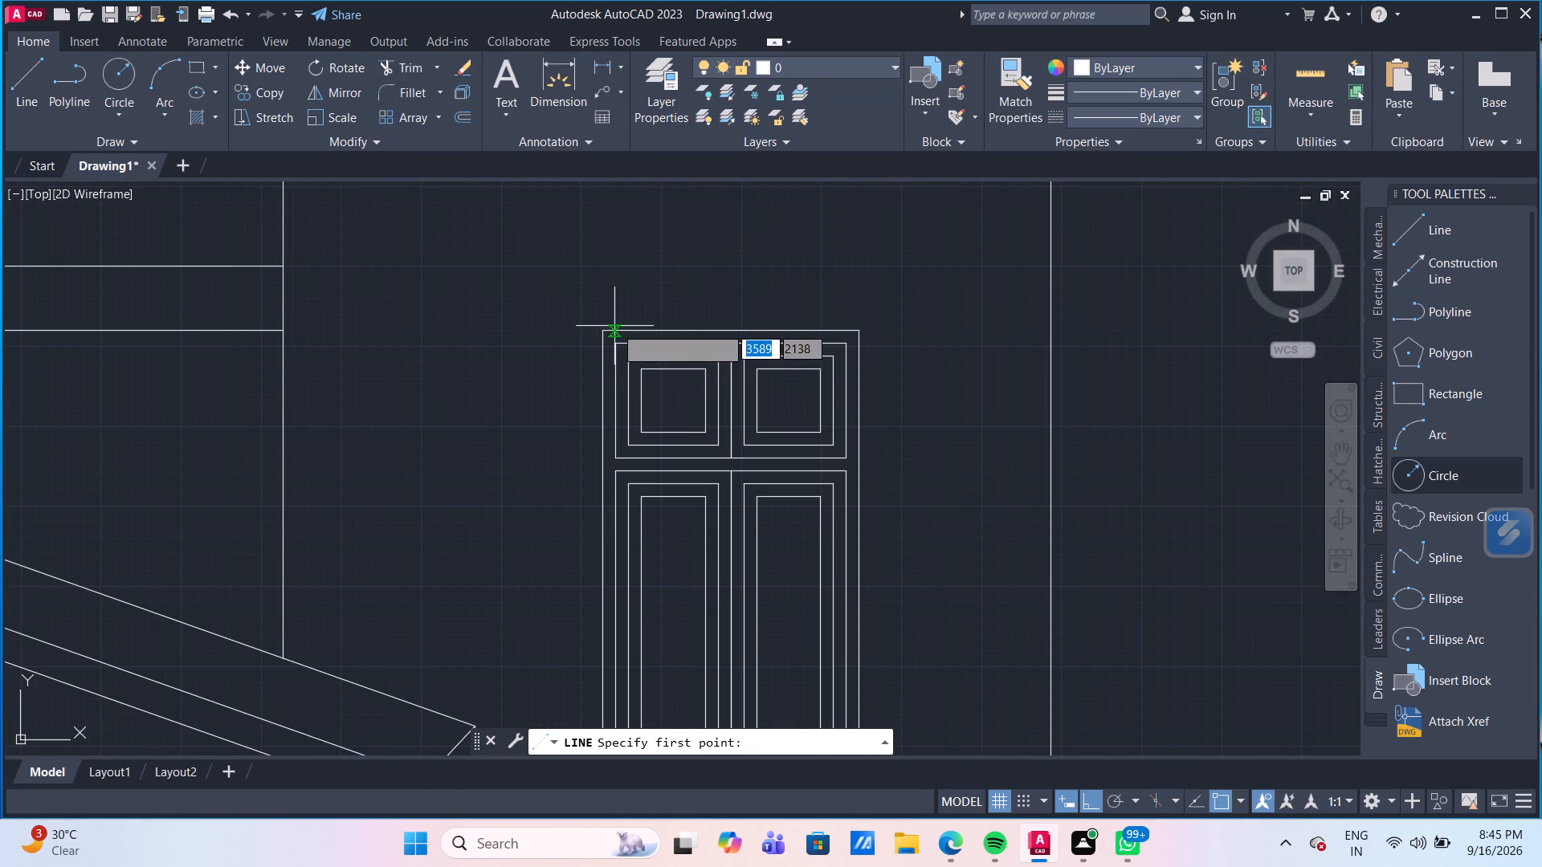
left_click(604, 329)
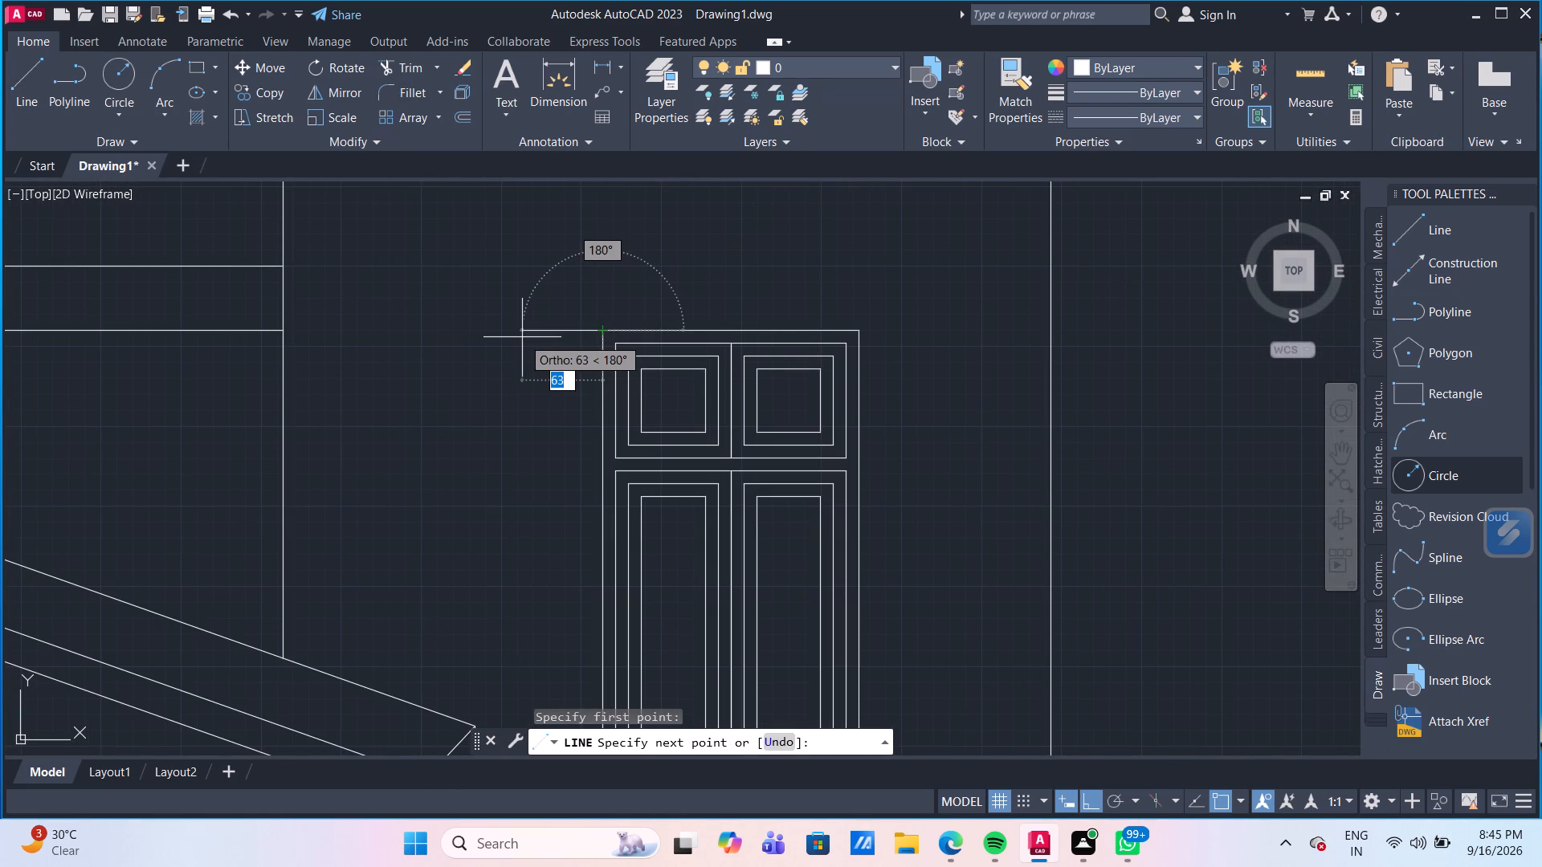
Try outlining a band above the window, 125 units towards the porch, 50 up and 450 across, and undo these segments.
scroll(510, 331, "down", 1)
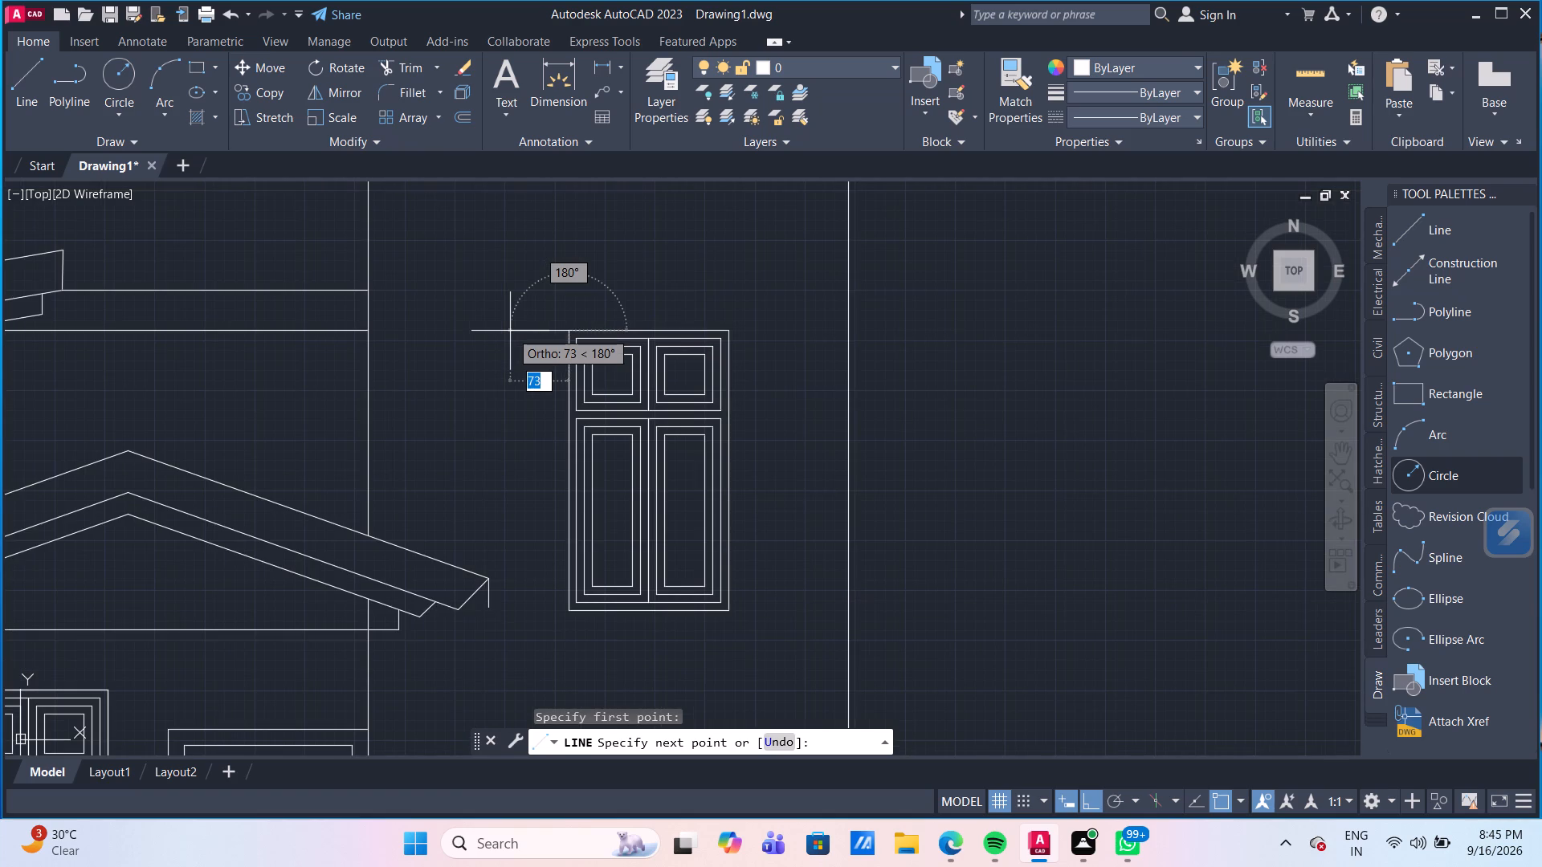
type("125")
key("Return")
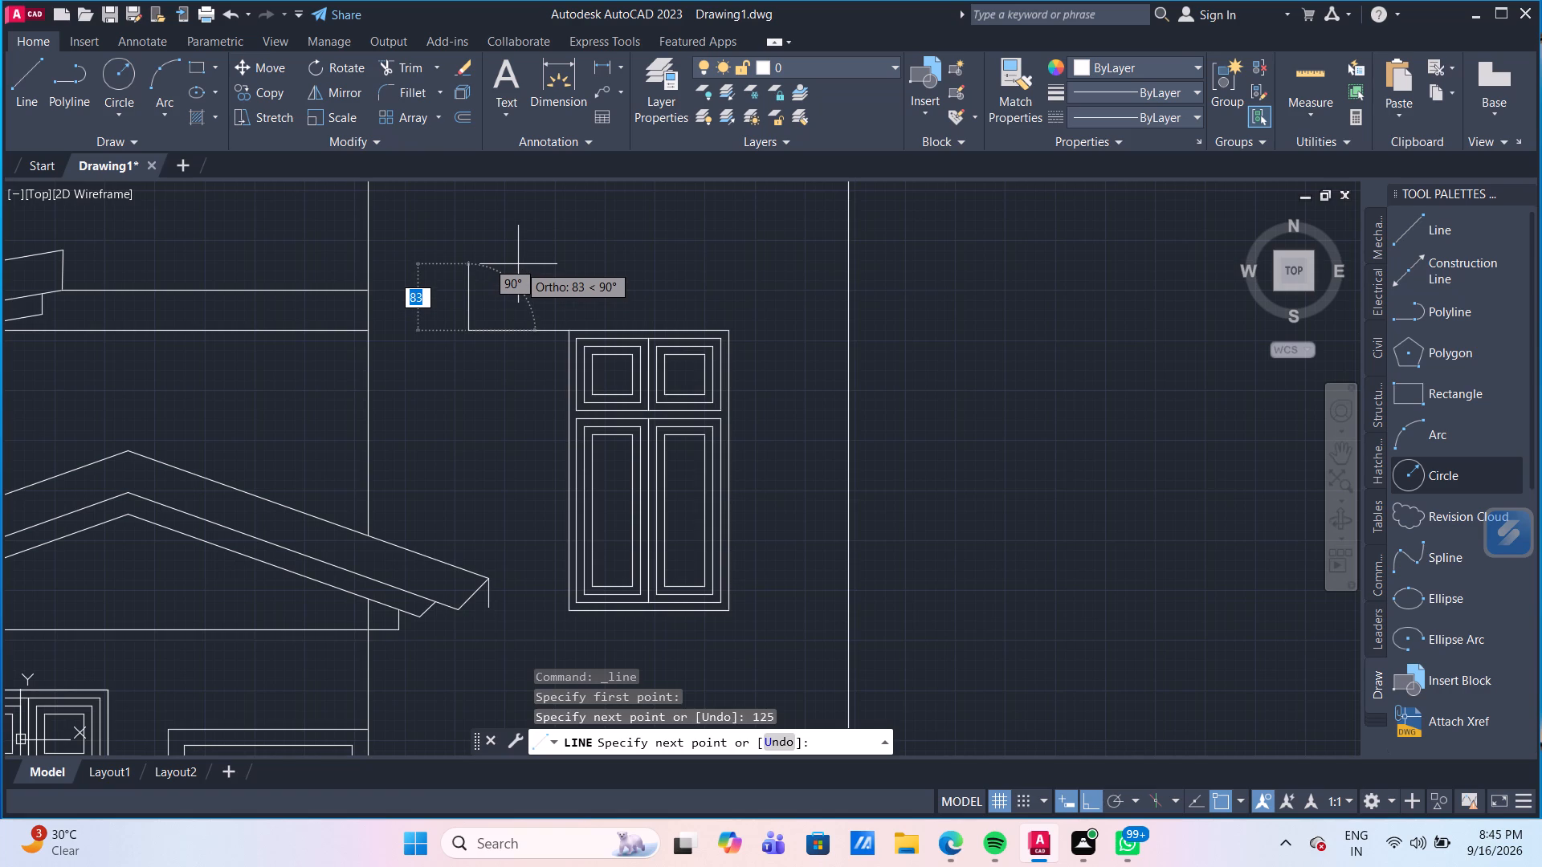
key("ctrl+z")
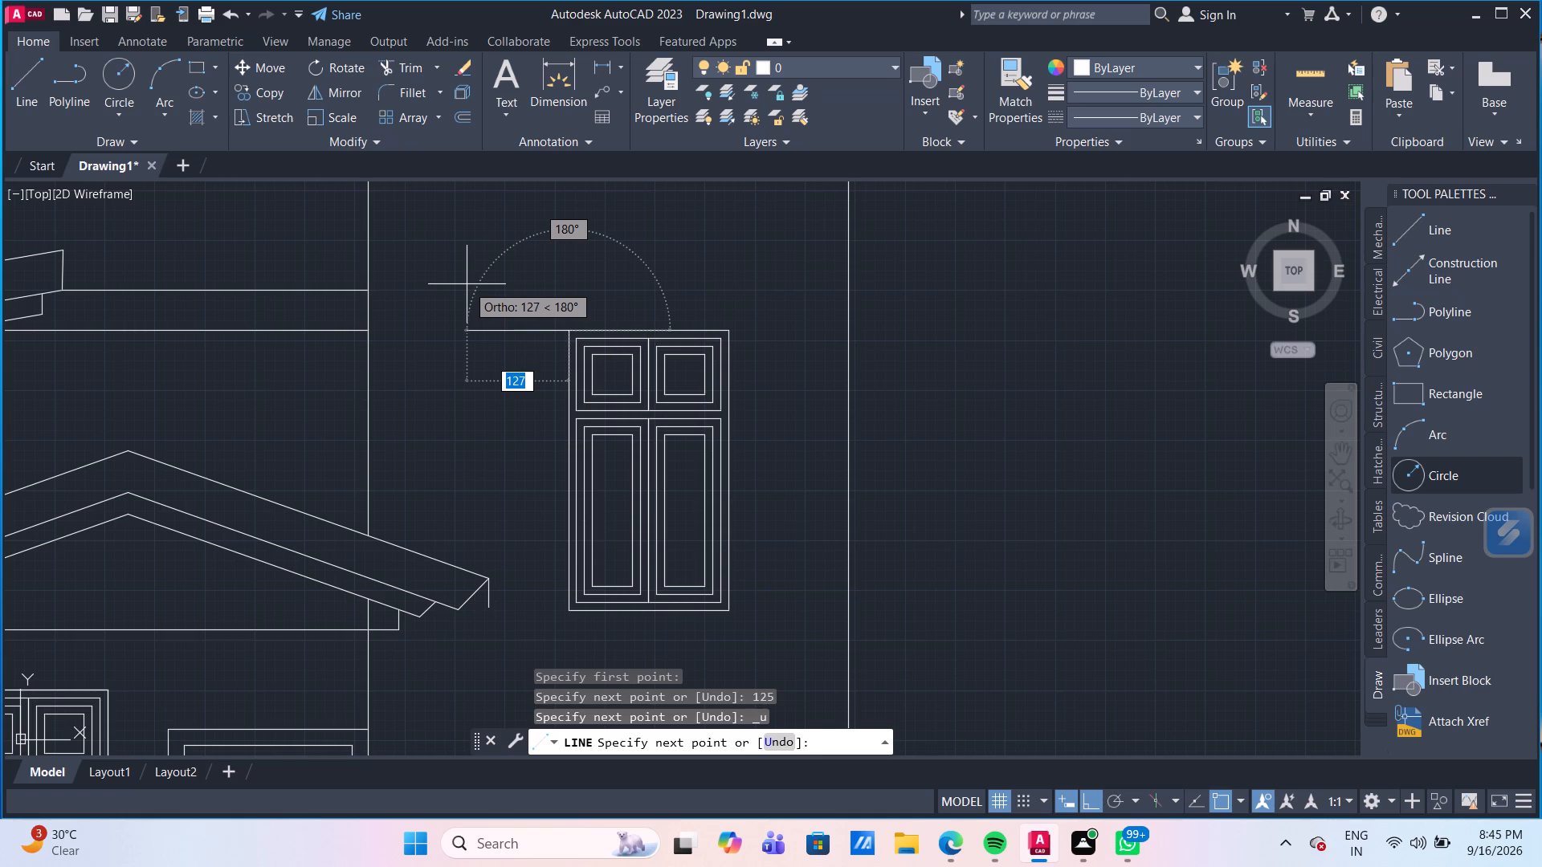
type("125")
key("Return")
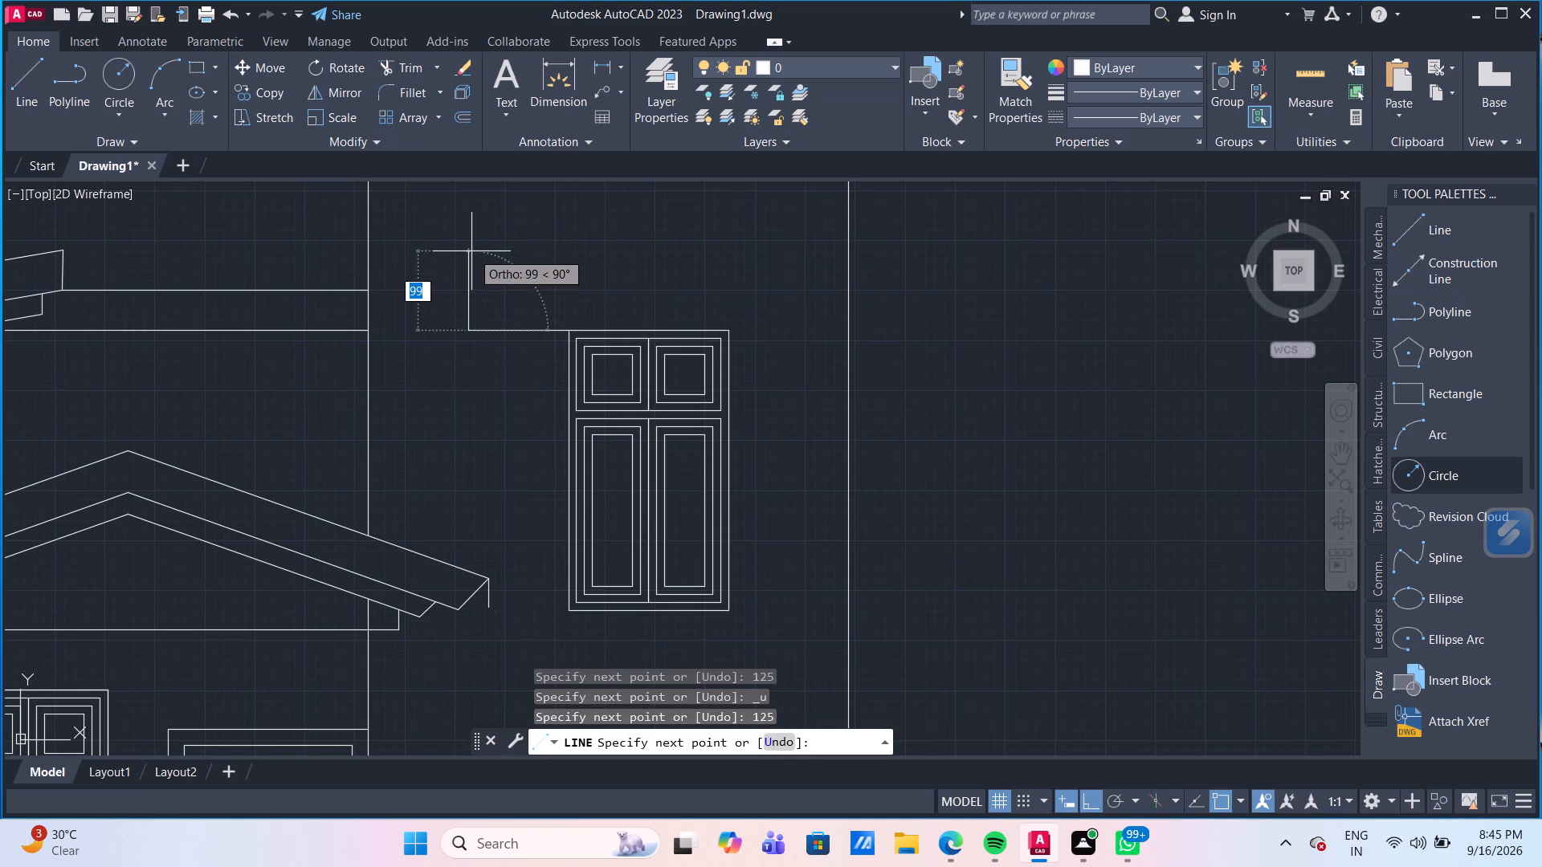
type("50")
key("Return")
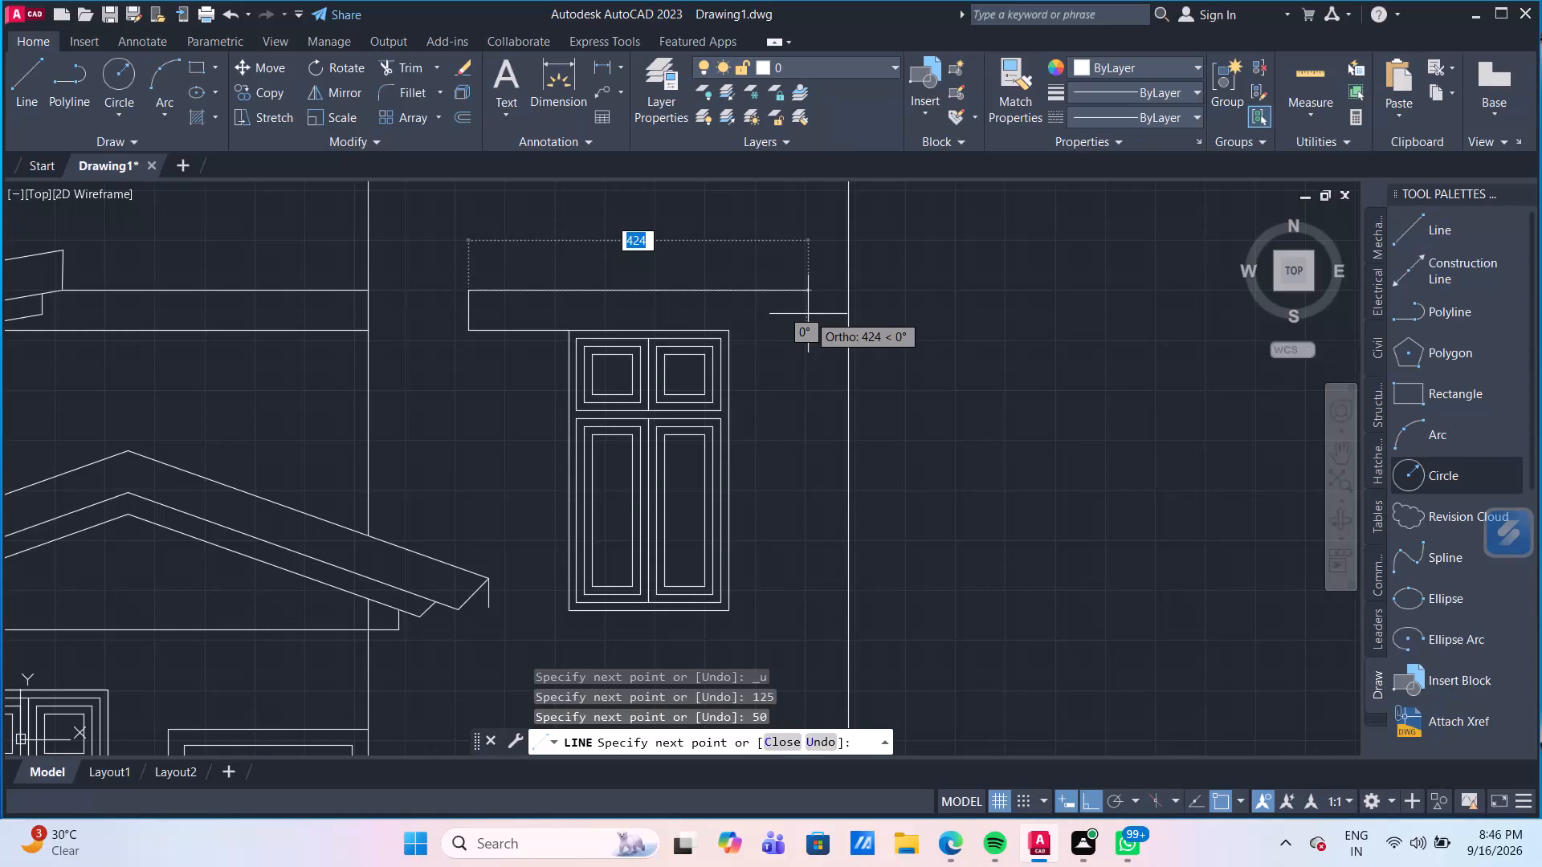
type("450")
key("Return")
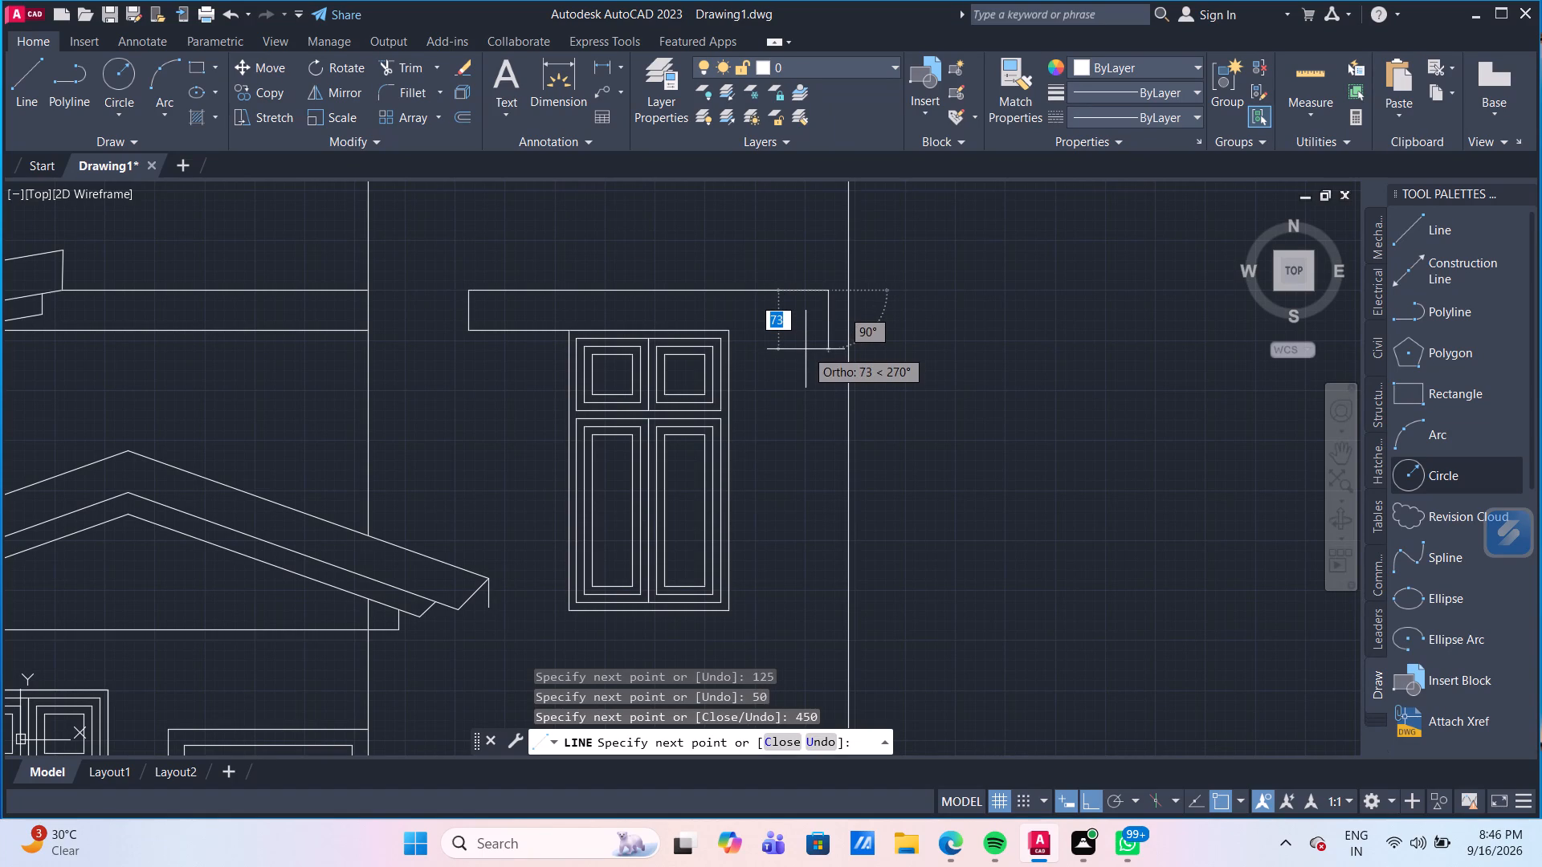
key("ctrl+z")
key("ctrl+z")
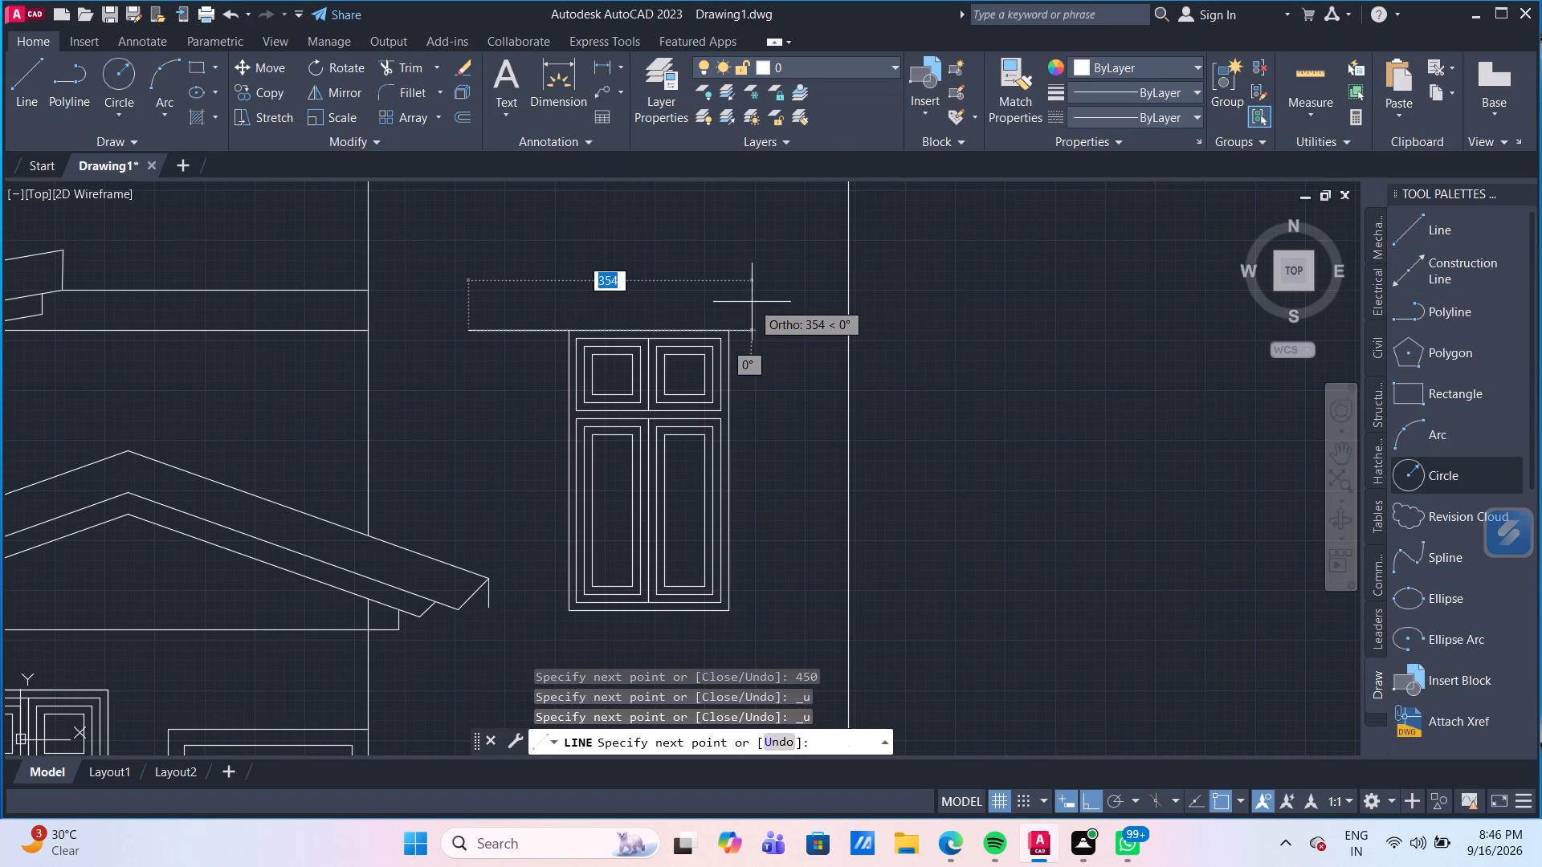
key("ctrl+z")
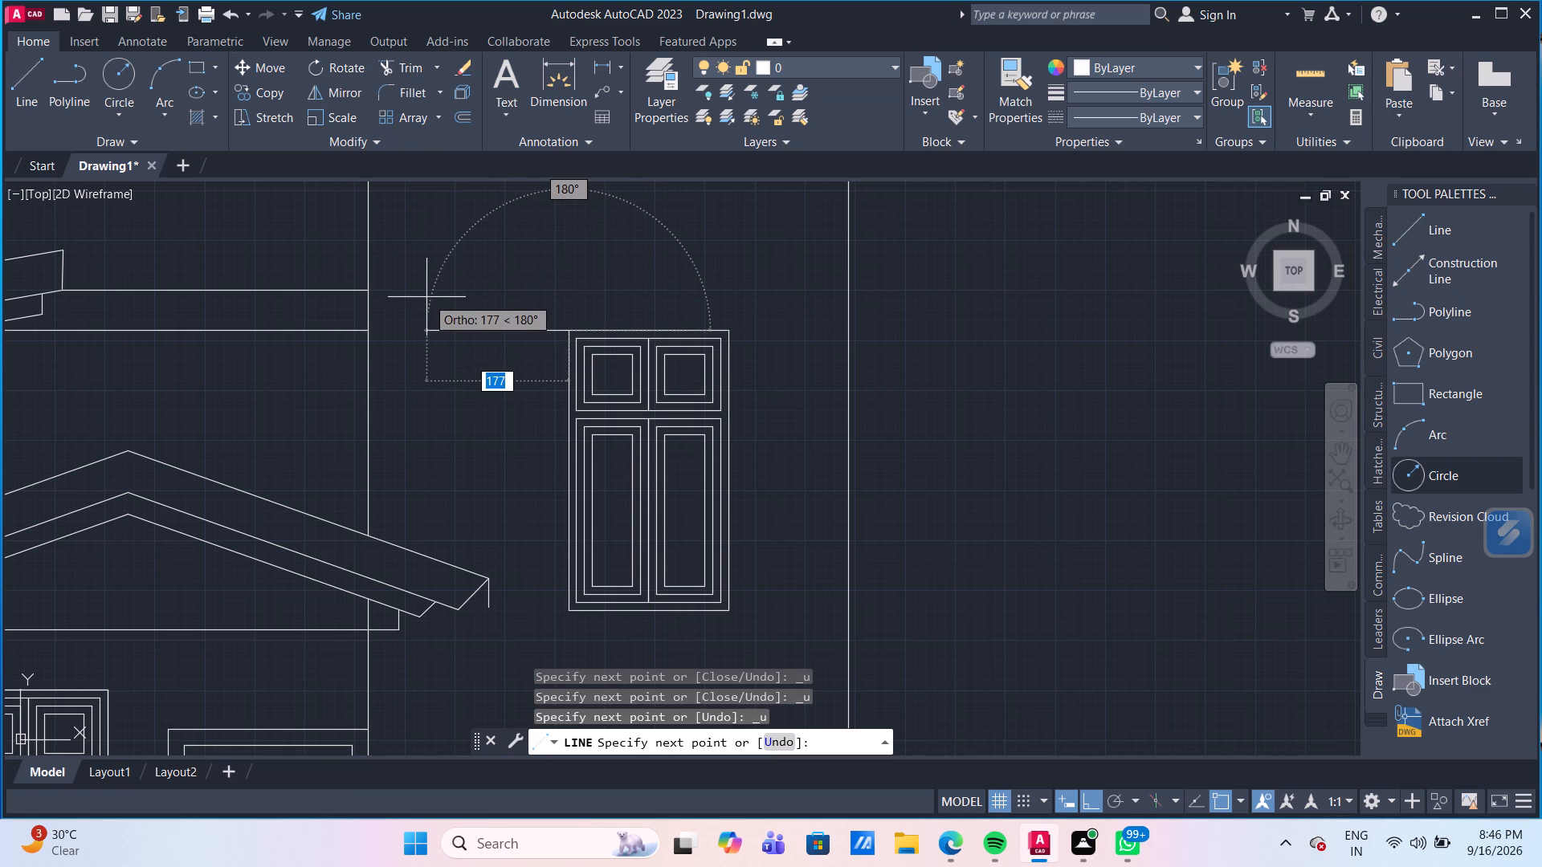
Draw the band above the window: 100 units towards the porch, 50 up, 400 across, 50 down, and back to the window's outer top corner.
type("100")
key("Return")
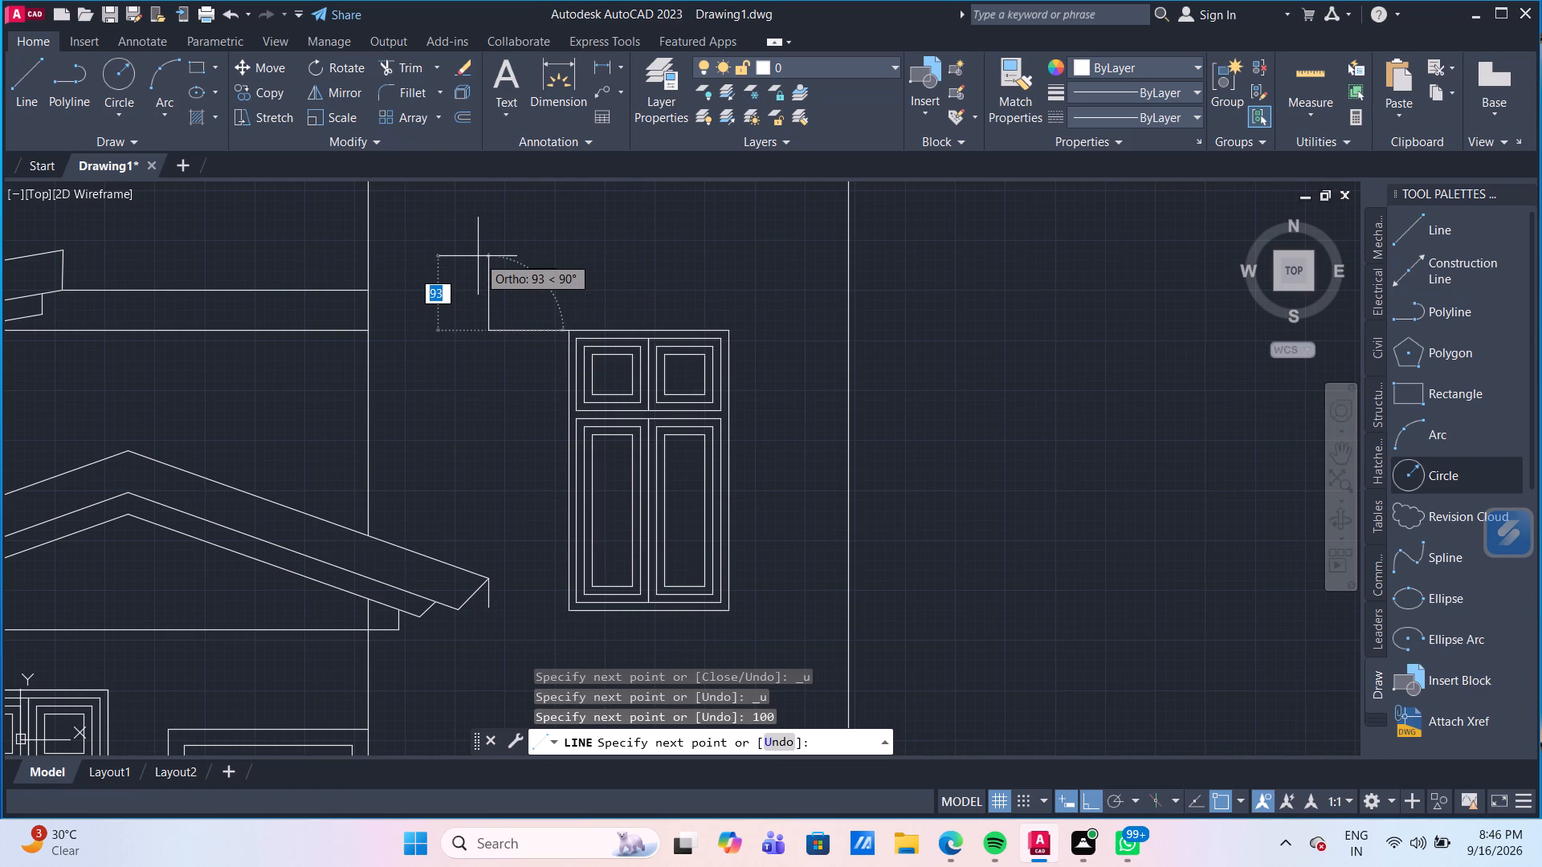
type("50")
key("Return")
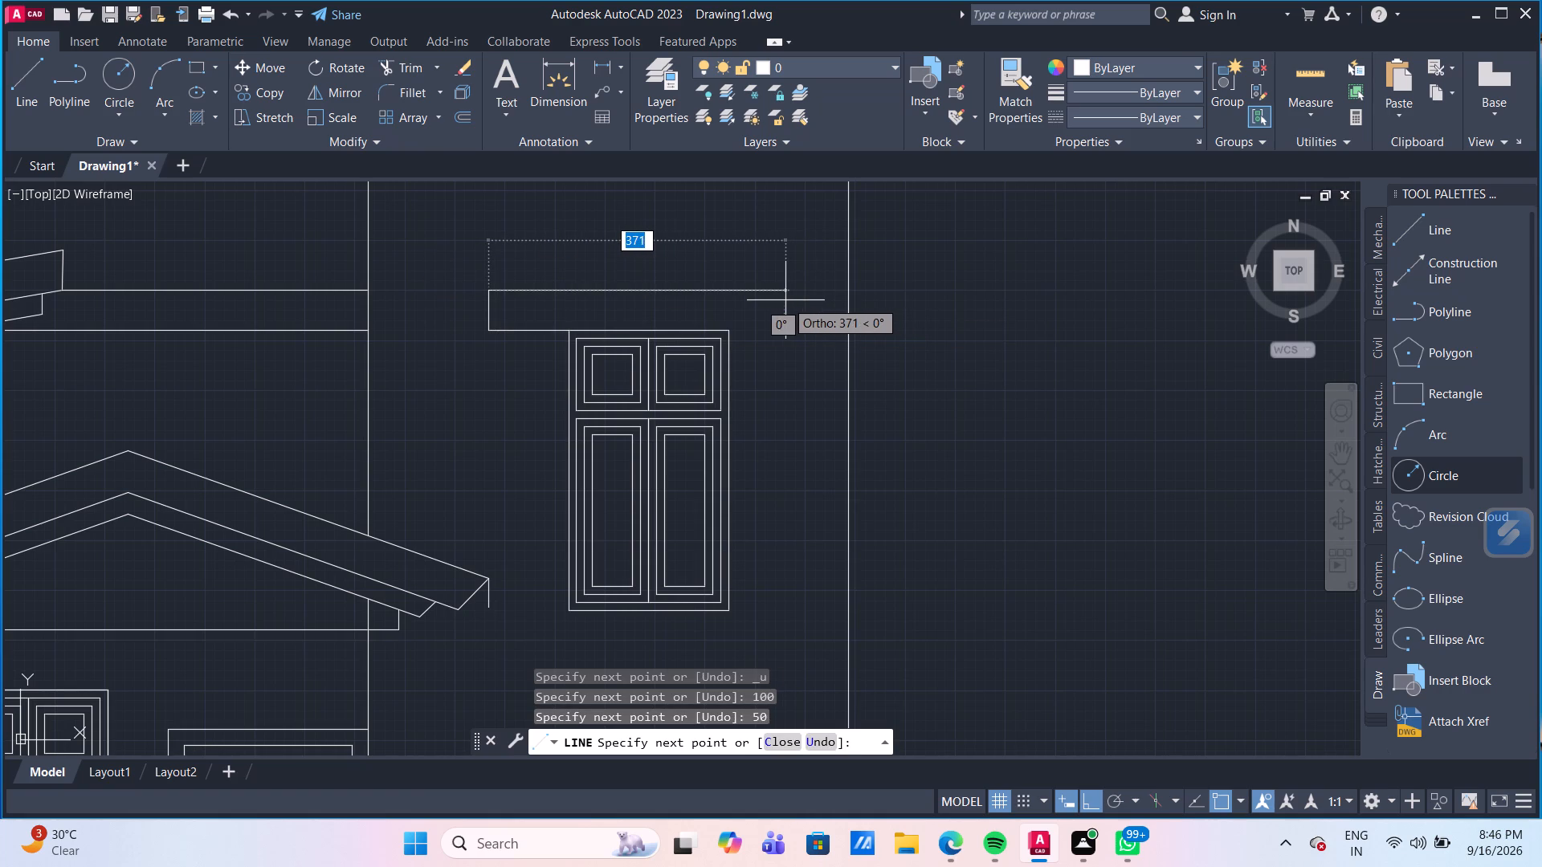
type("400")
key("Return")
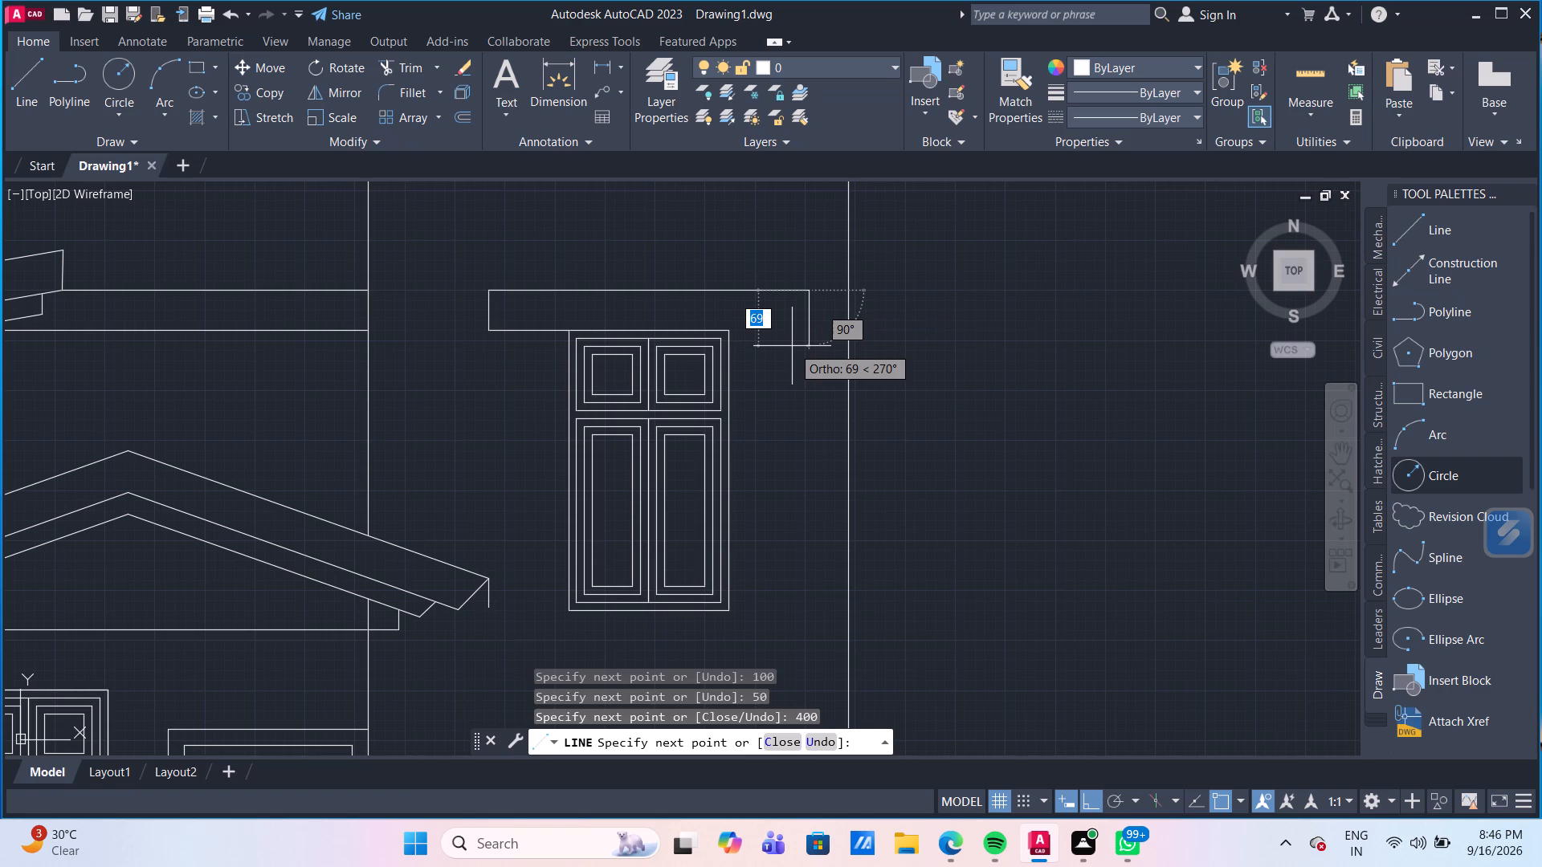
key("5")
key("0")
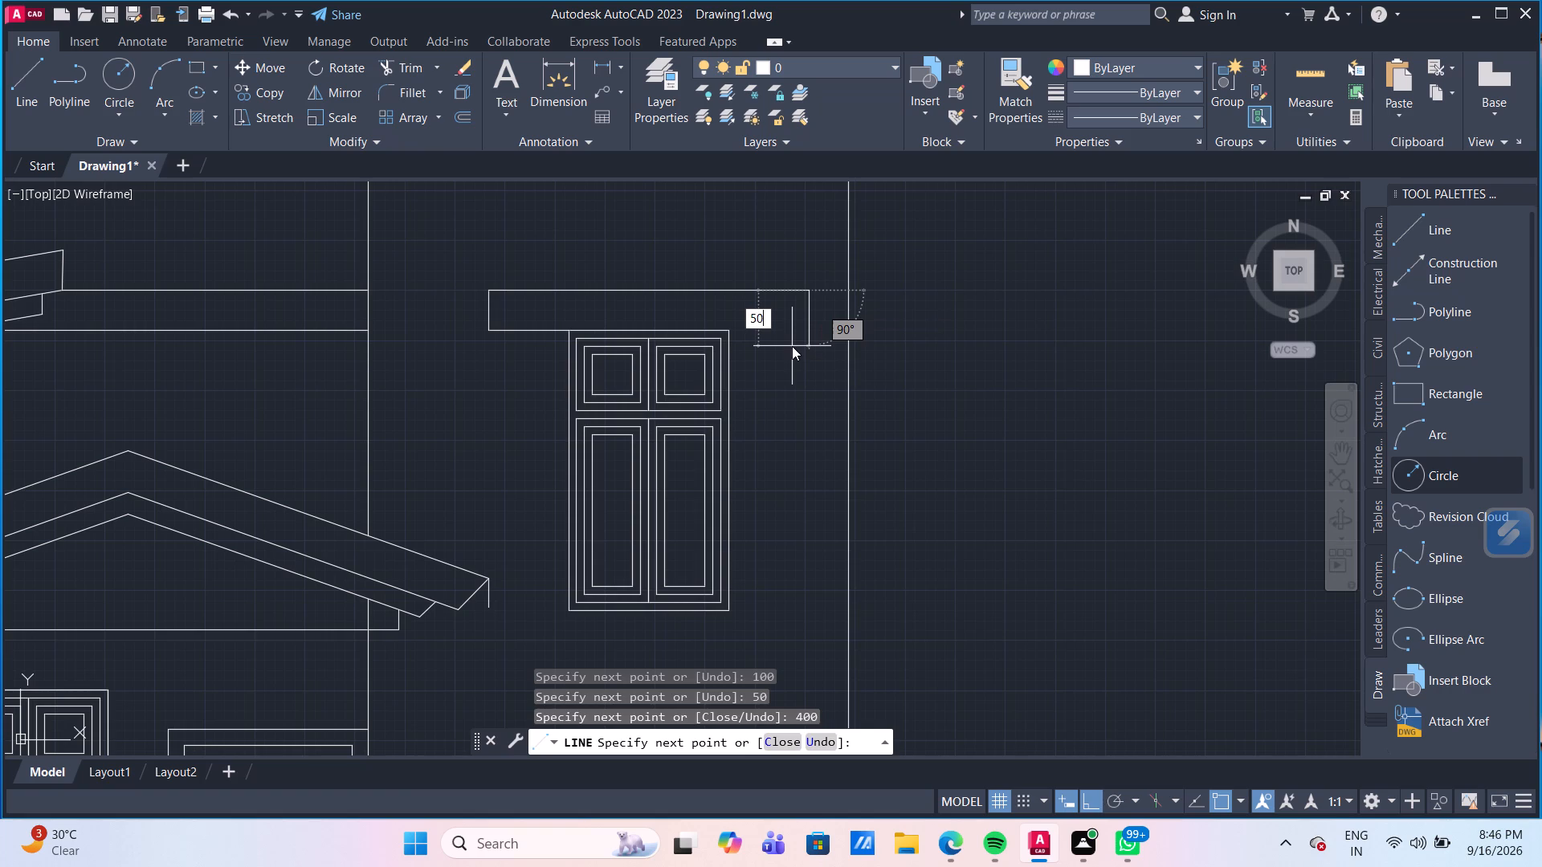
key("Return")
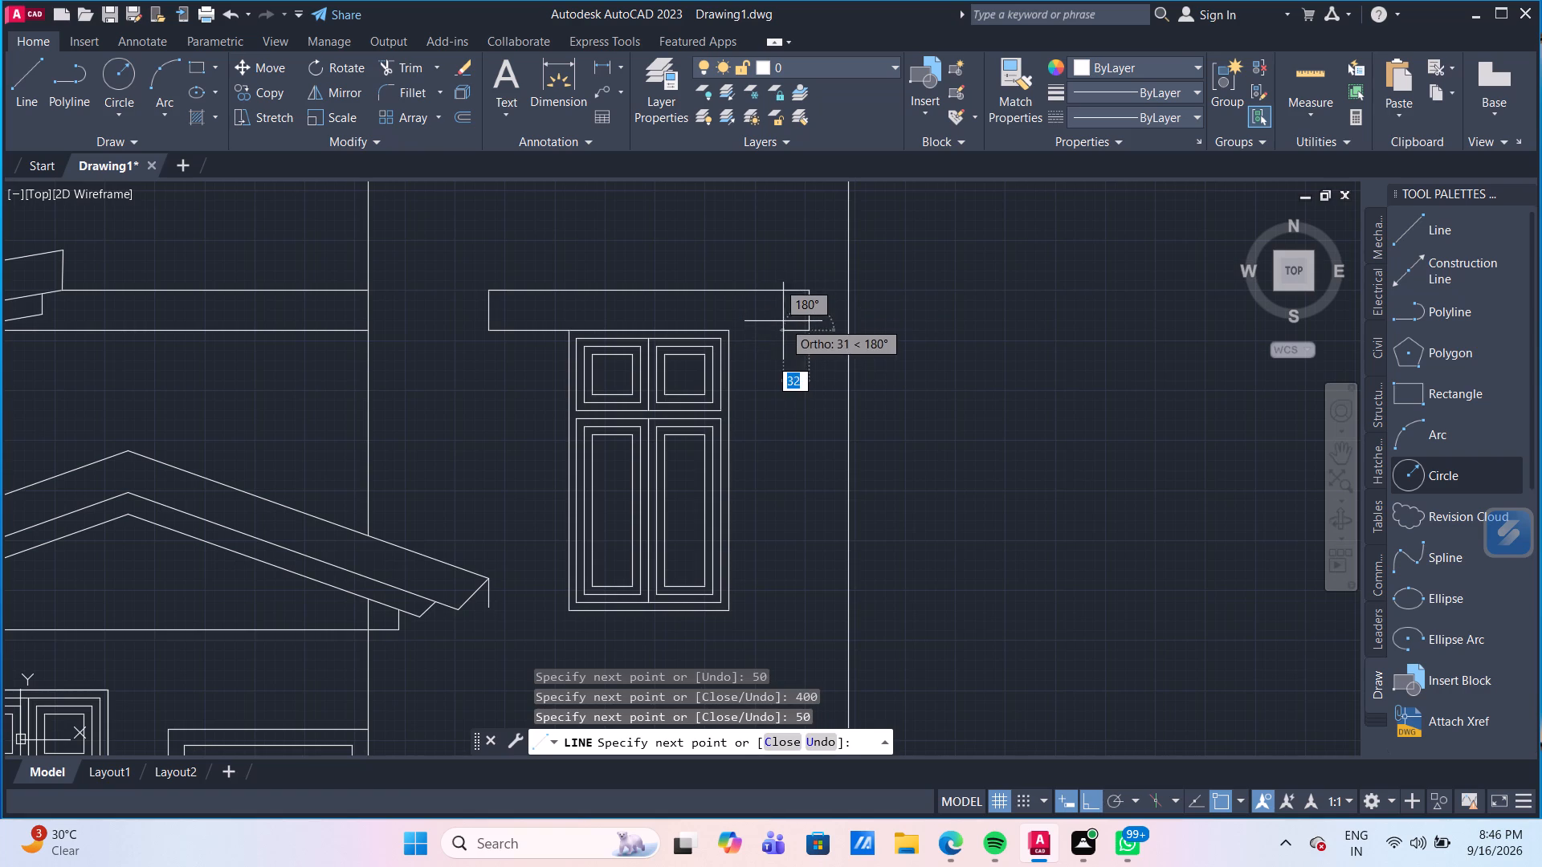
left_click(730, 327)
key("Return")
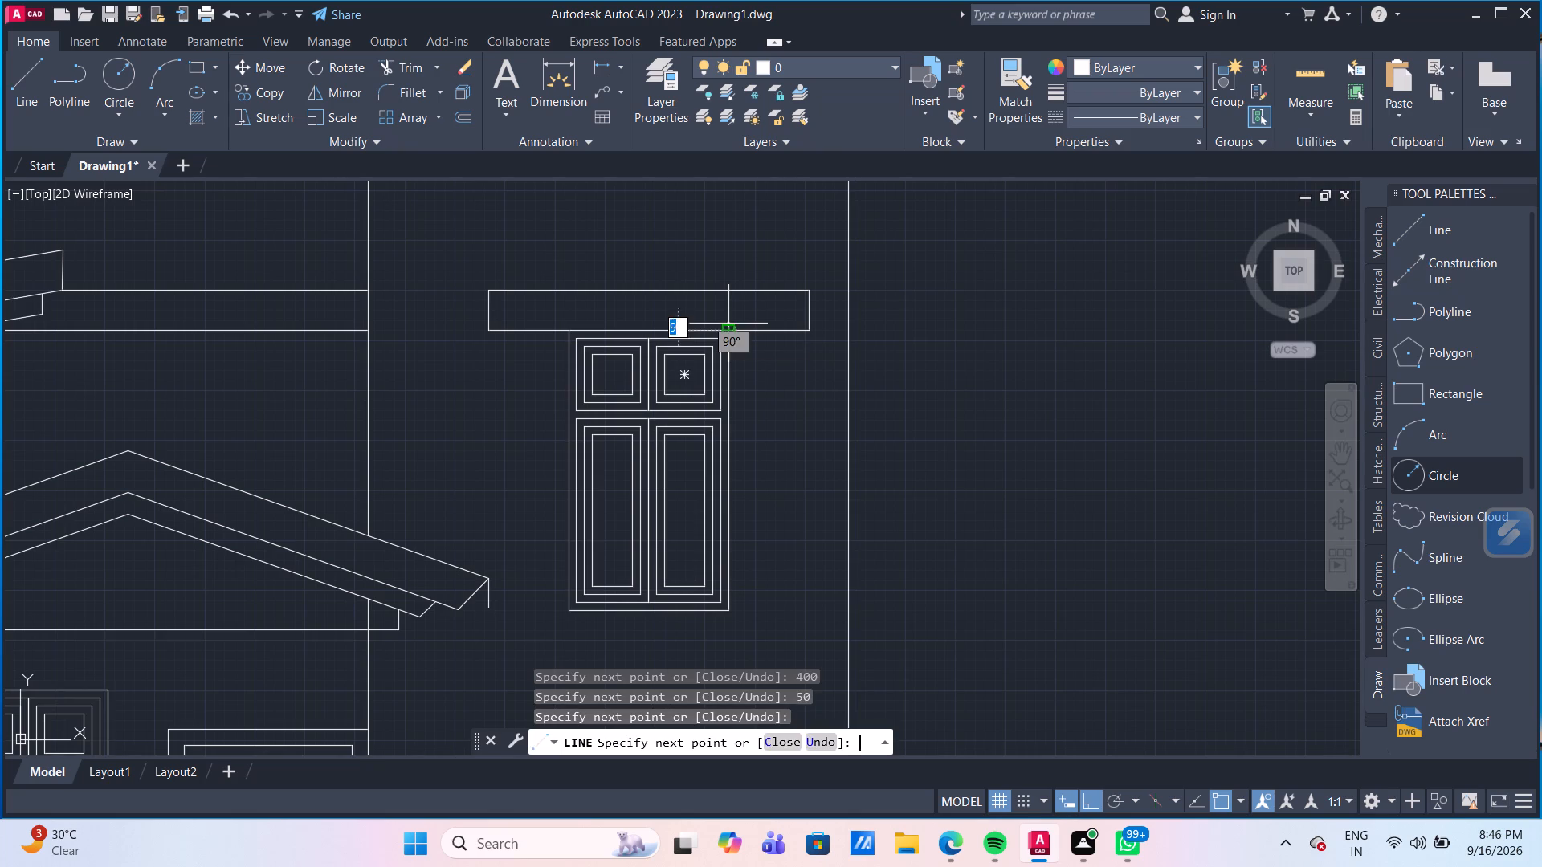
Ungroup the upper right-bay window so that its lines can be selected individually.
scroll(728, 324, "down", 2)
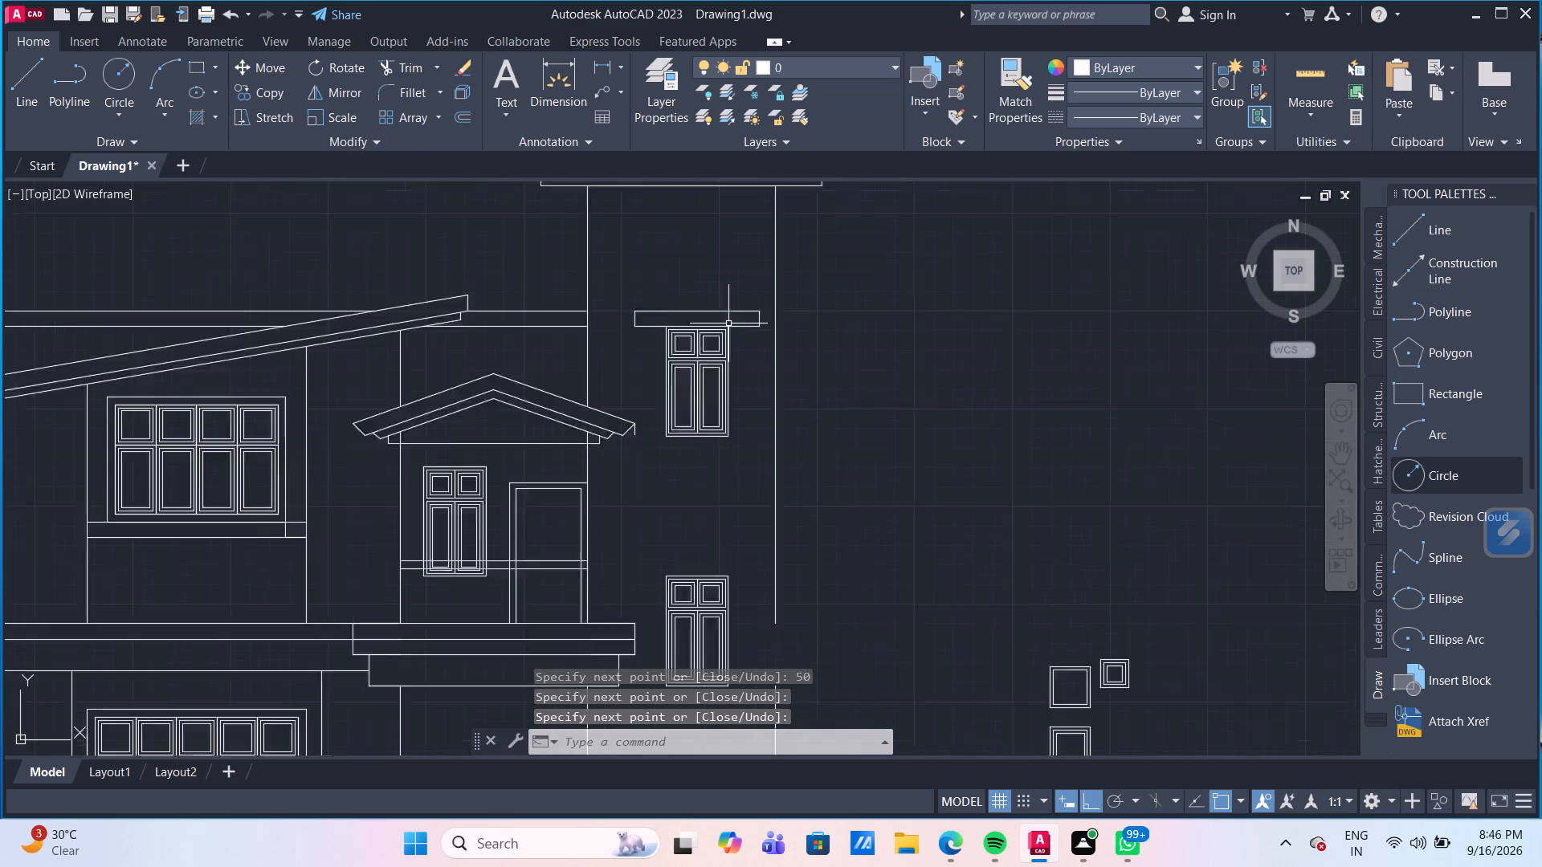
scroll(728, 324, "down", 2)
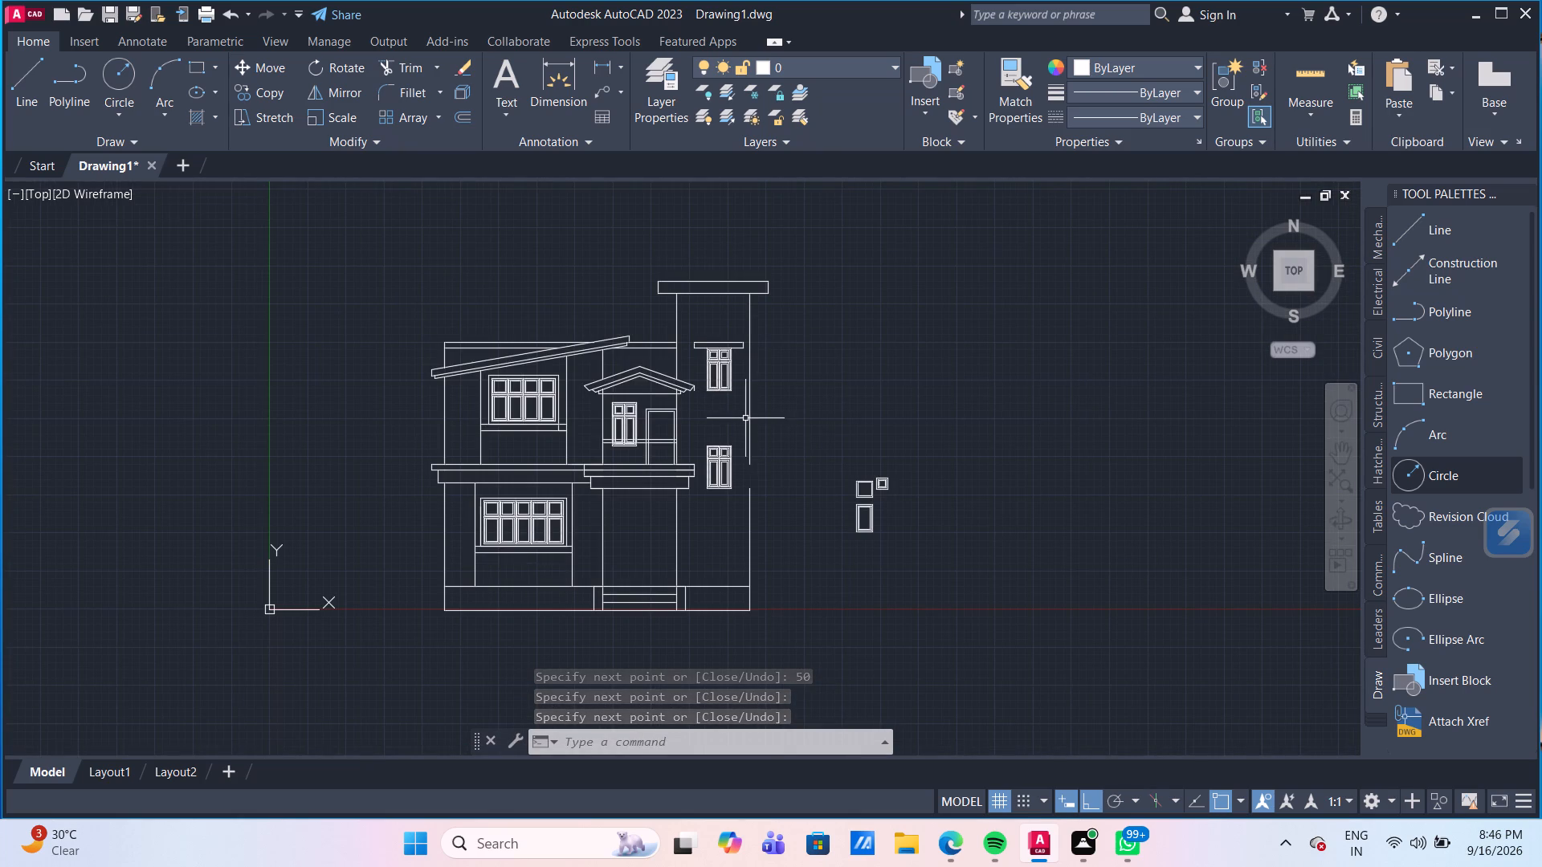
scroll(745, 415, "down", 1)
scroll(745, 415, "up", 1)
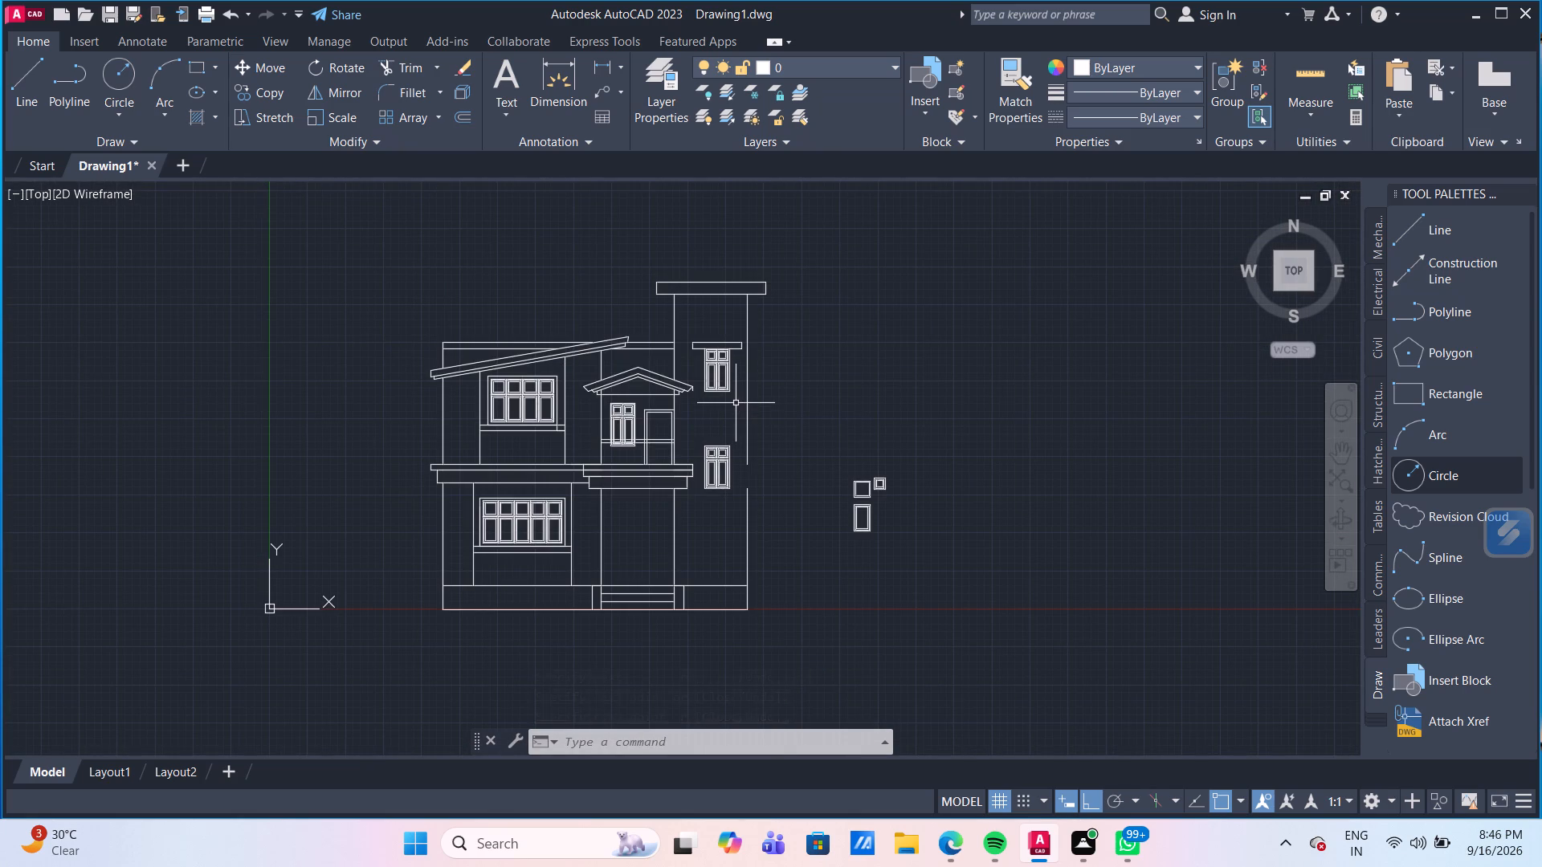
scroll(736, 403, "up", 2)
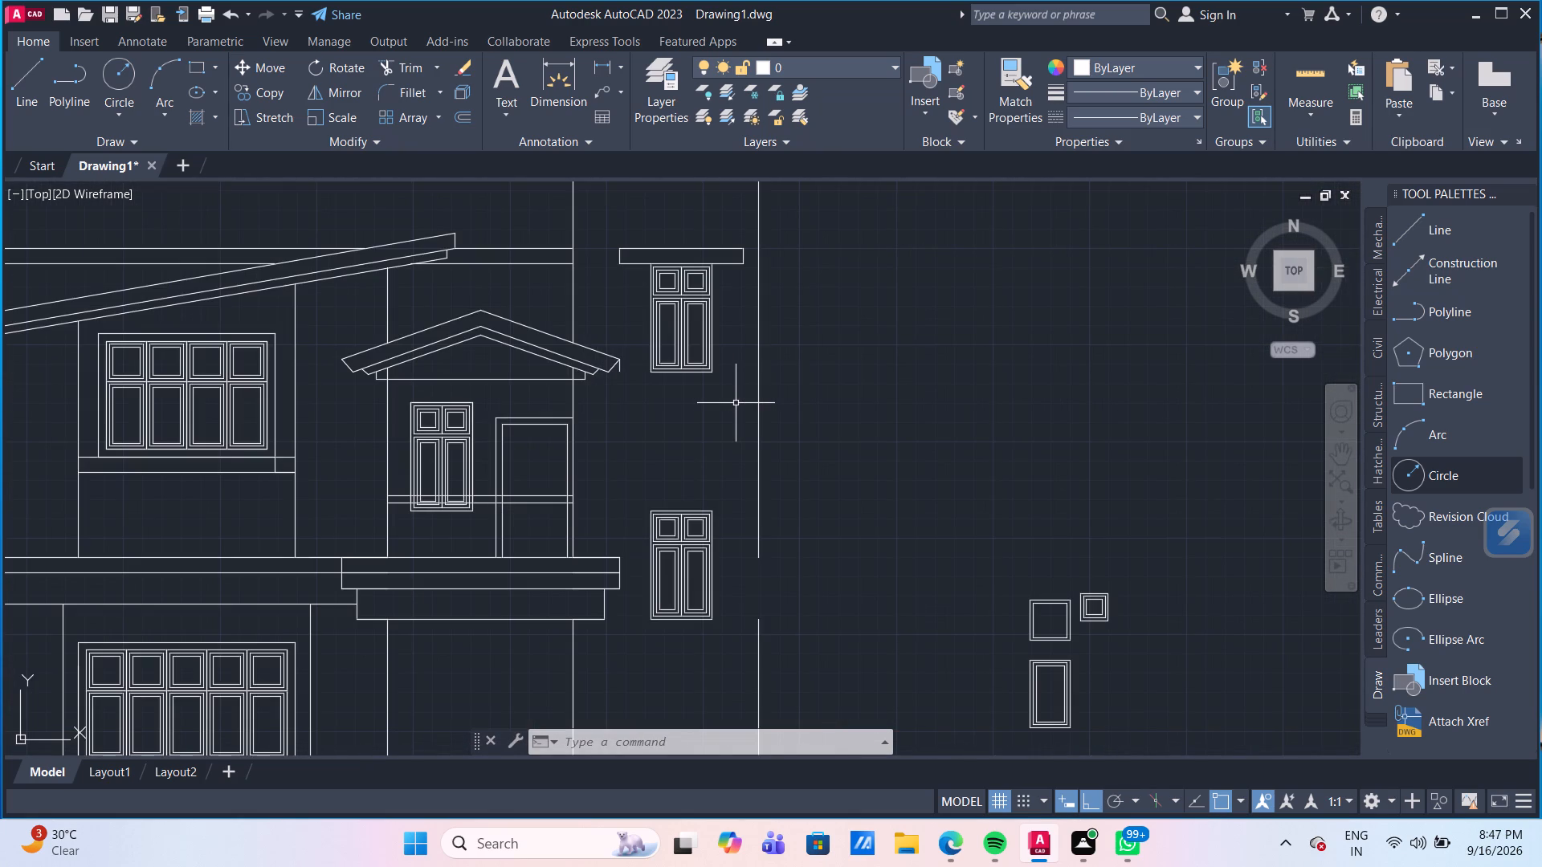
scroll(729, 397, "up", 1)
middle_click_drag(729, 397, 733, 398)
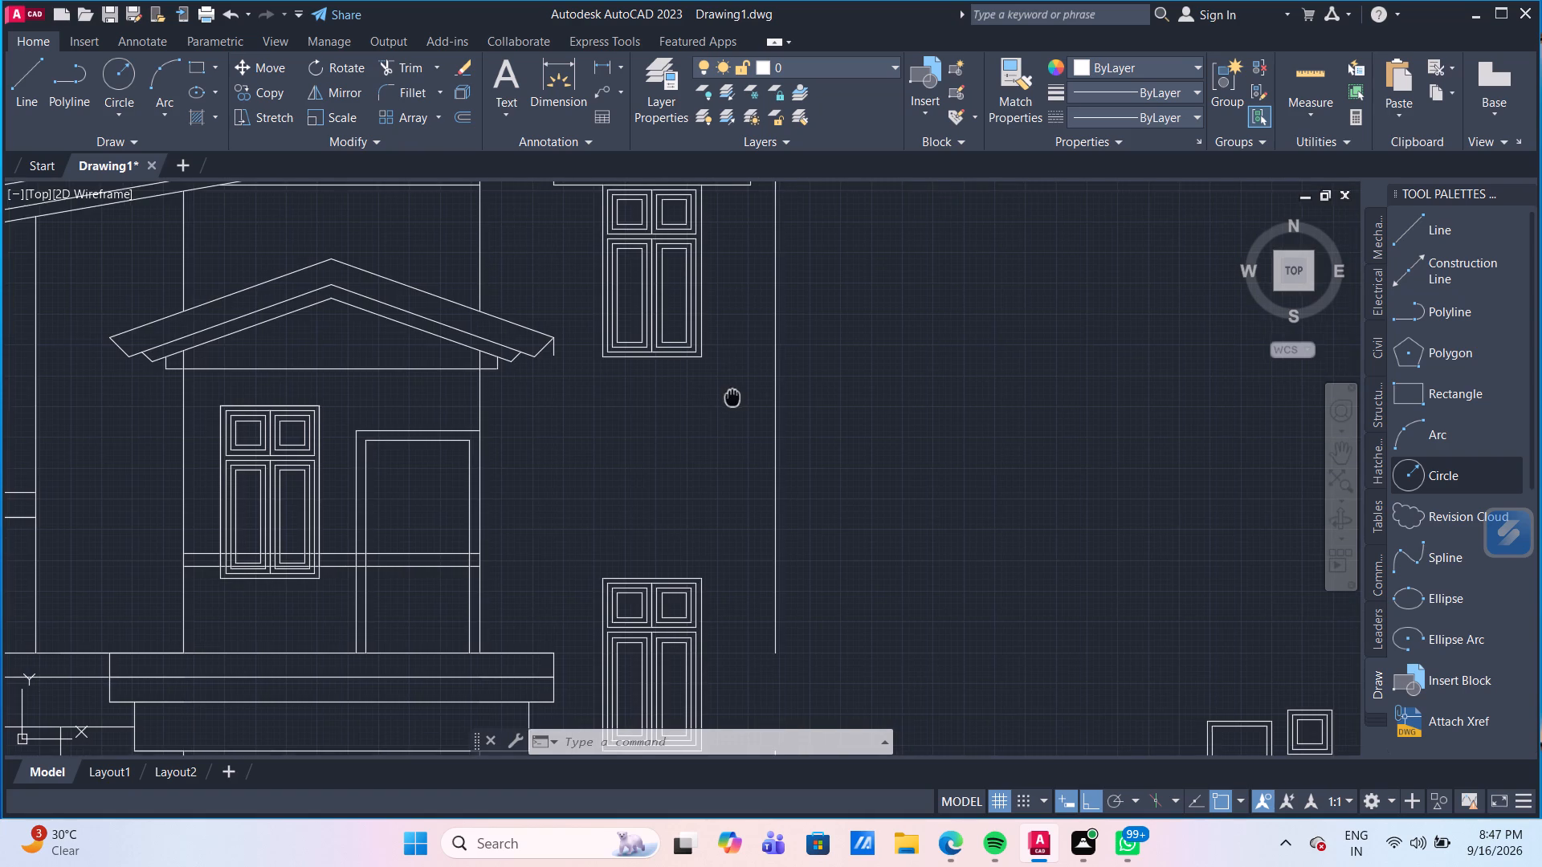
middle_click_drag(733, 398, 754, 480)
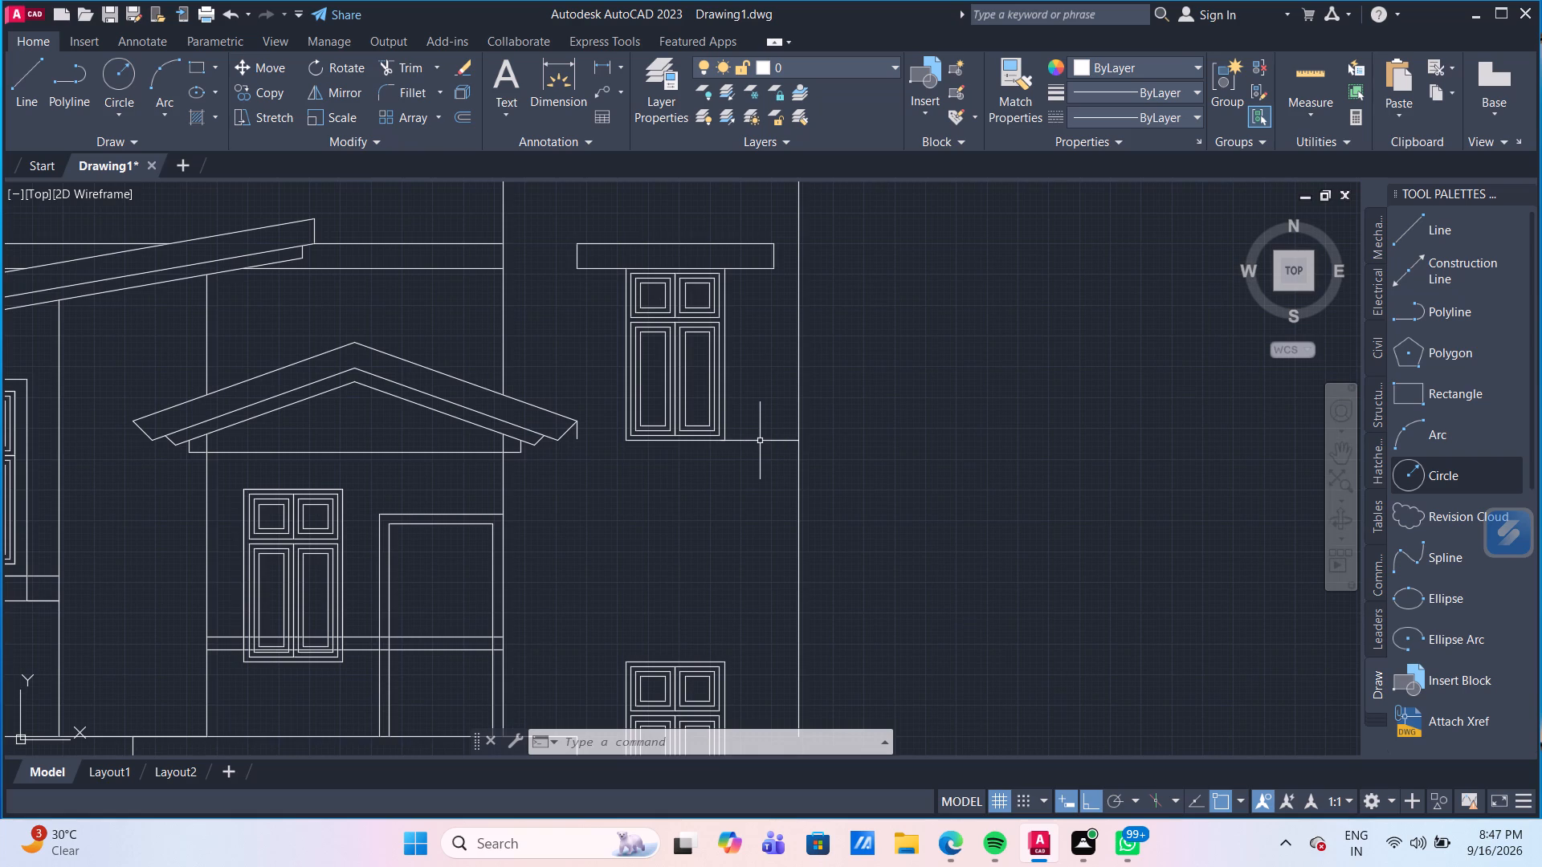
left_click(724, 338)
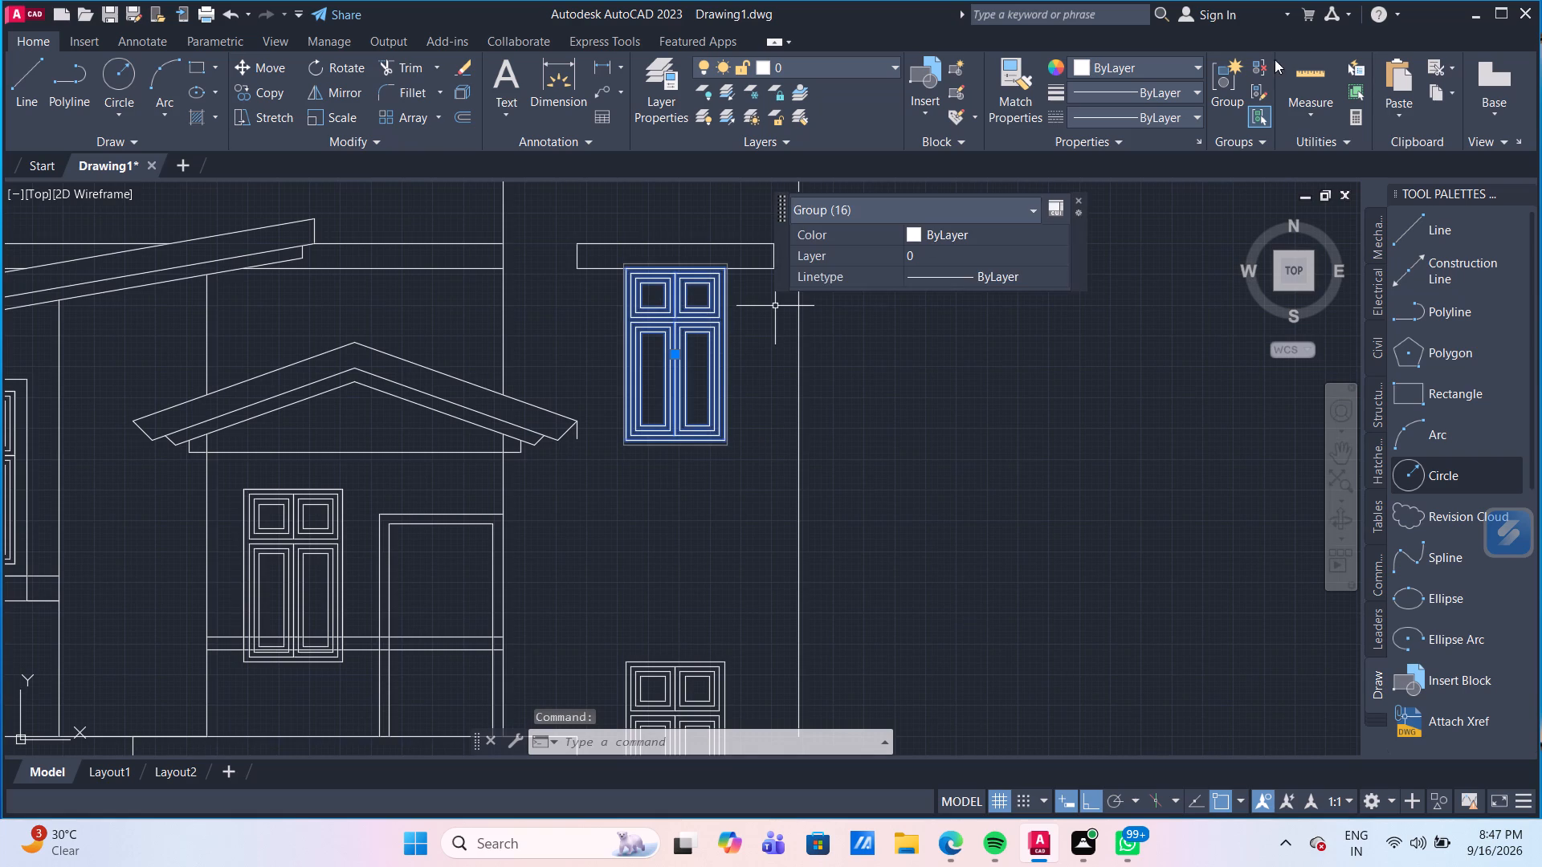
left_click(1261, 76)
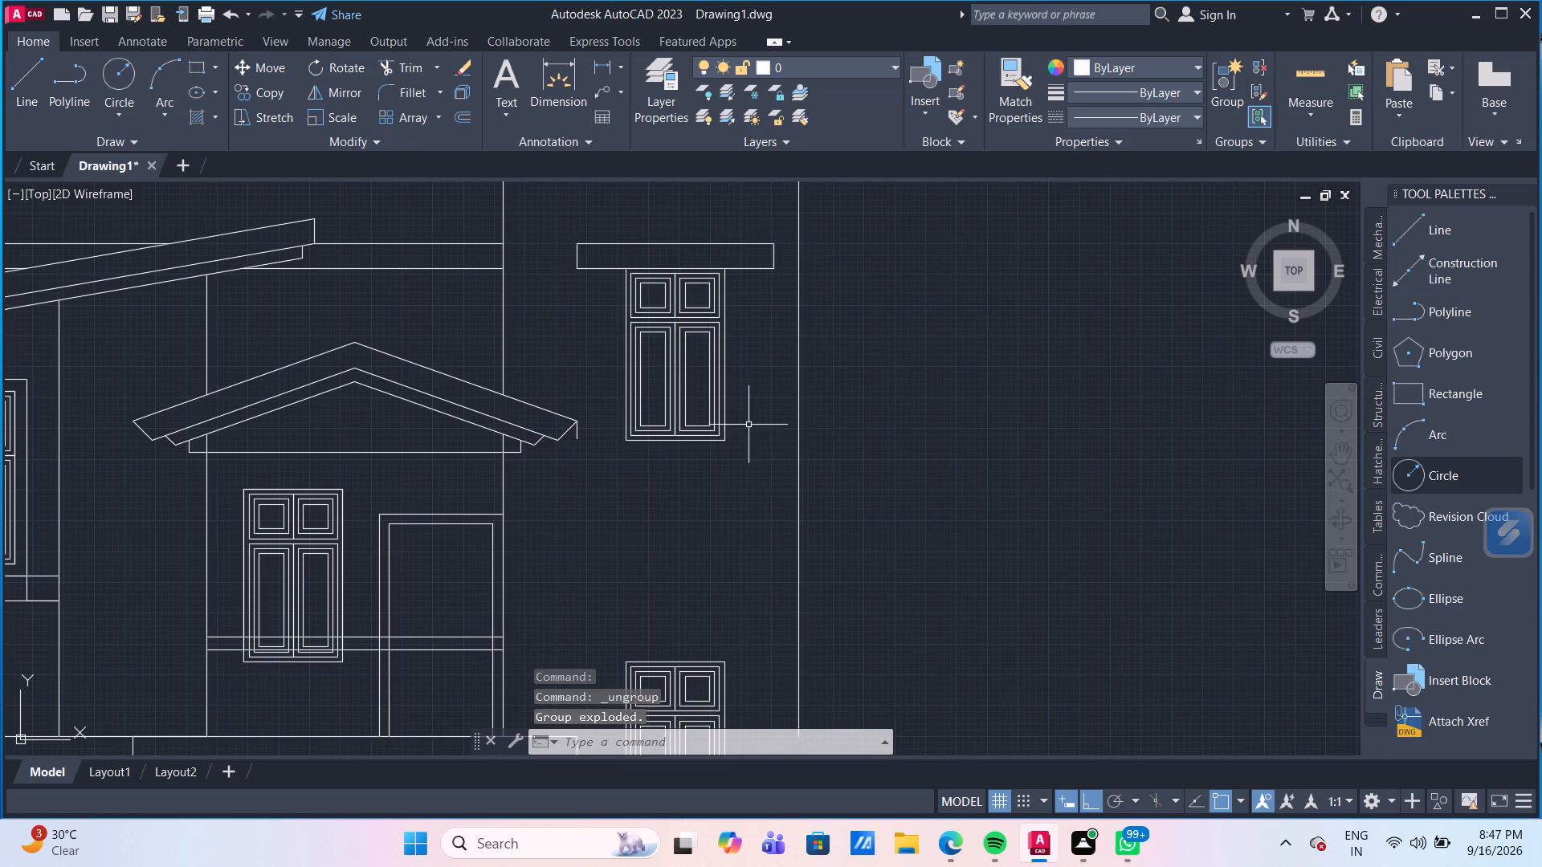
left_click(724, 430)
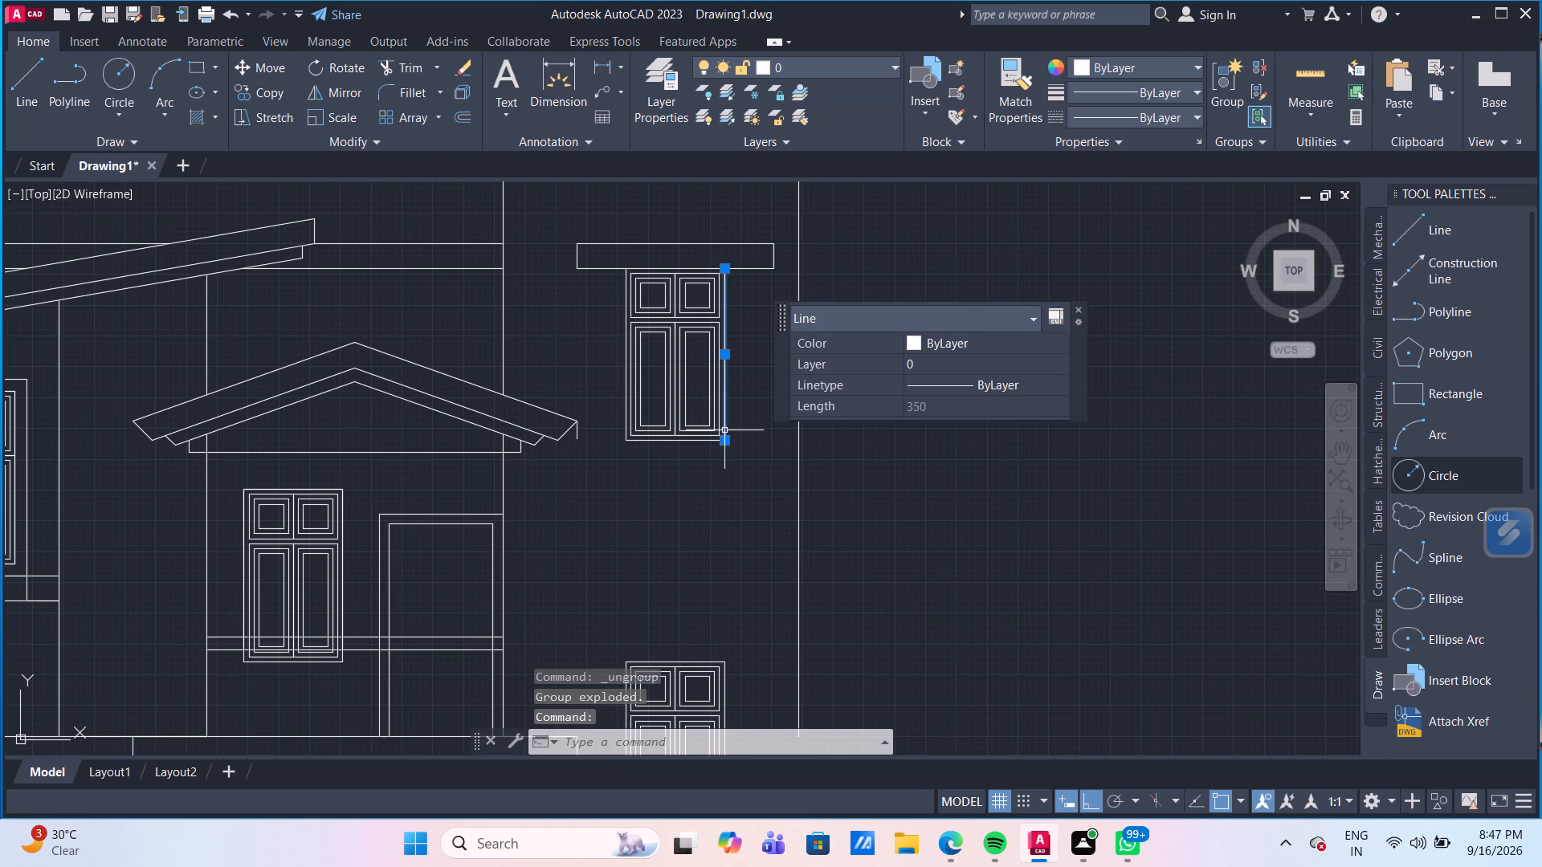
key("Escape")
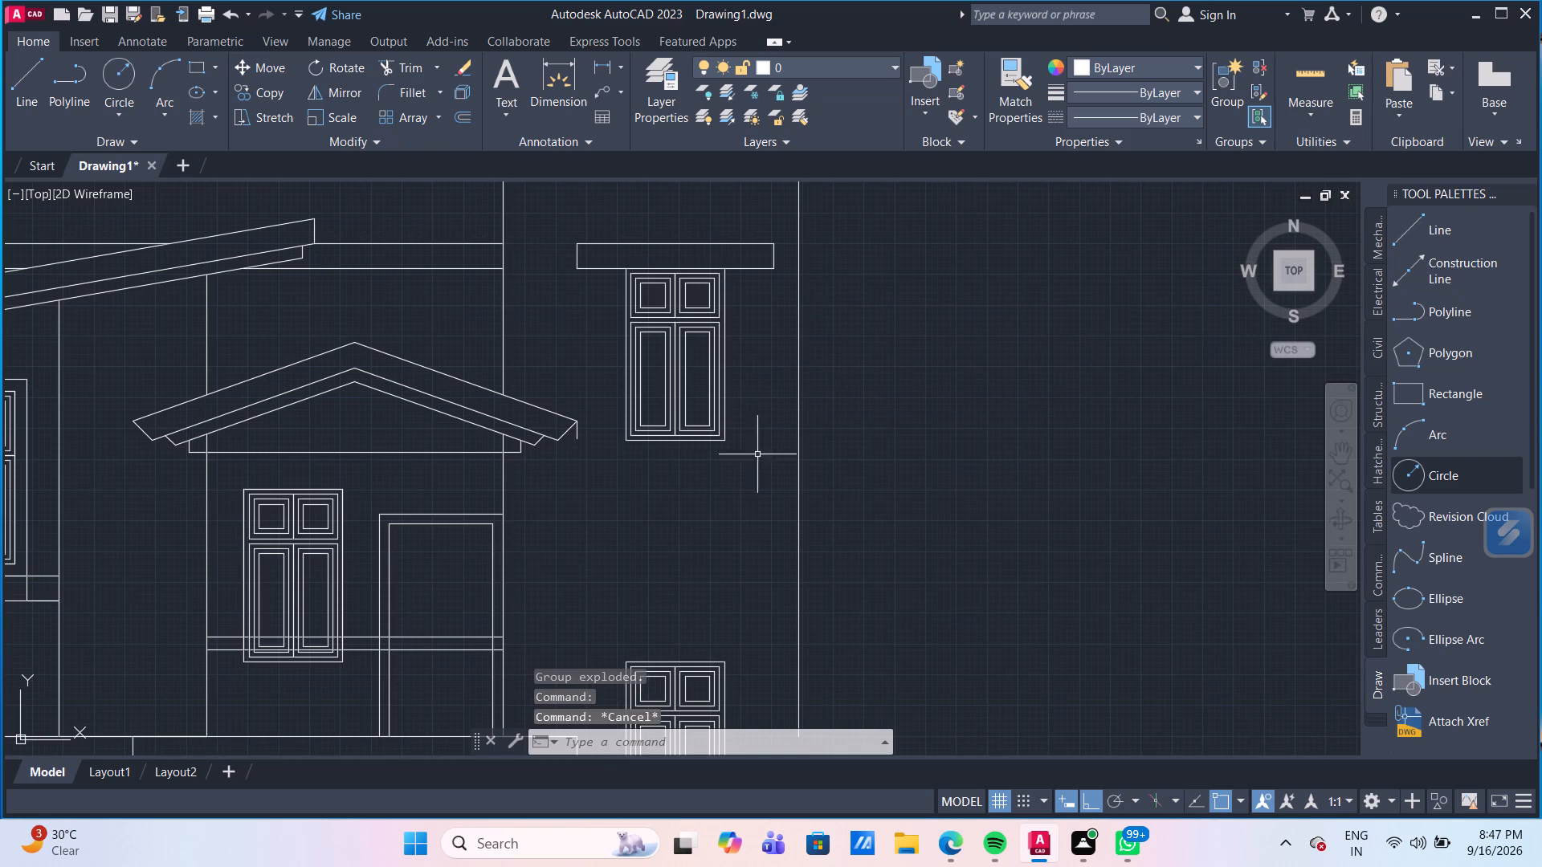
Group the frame and pane lines of the upper right-bay window again.
left_click_drag(740, 467, 730, 449)
left_click(623, 279)
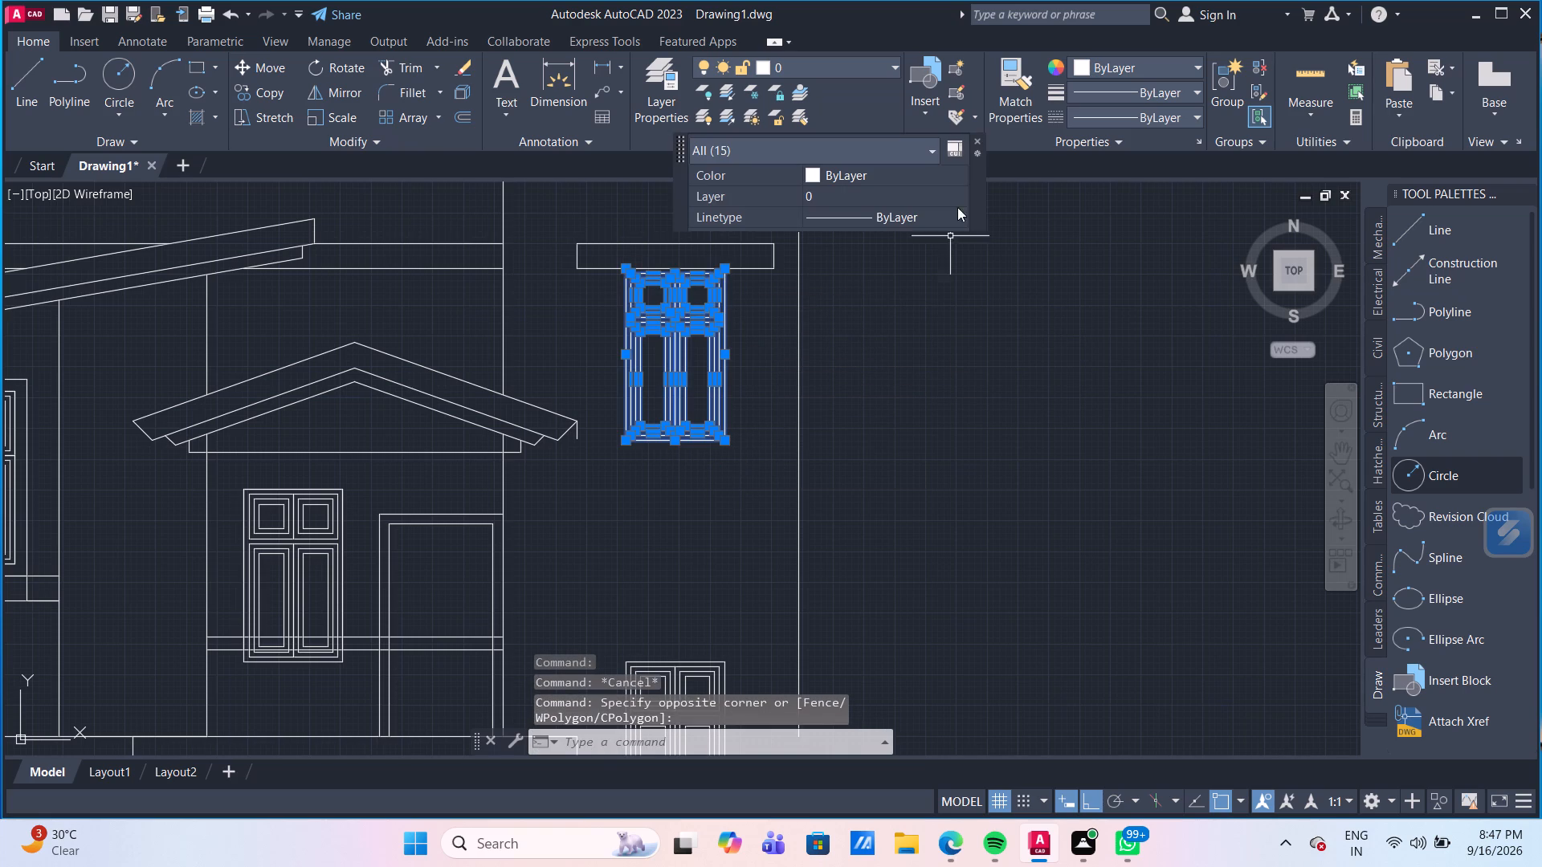
key("g")
key("Return")
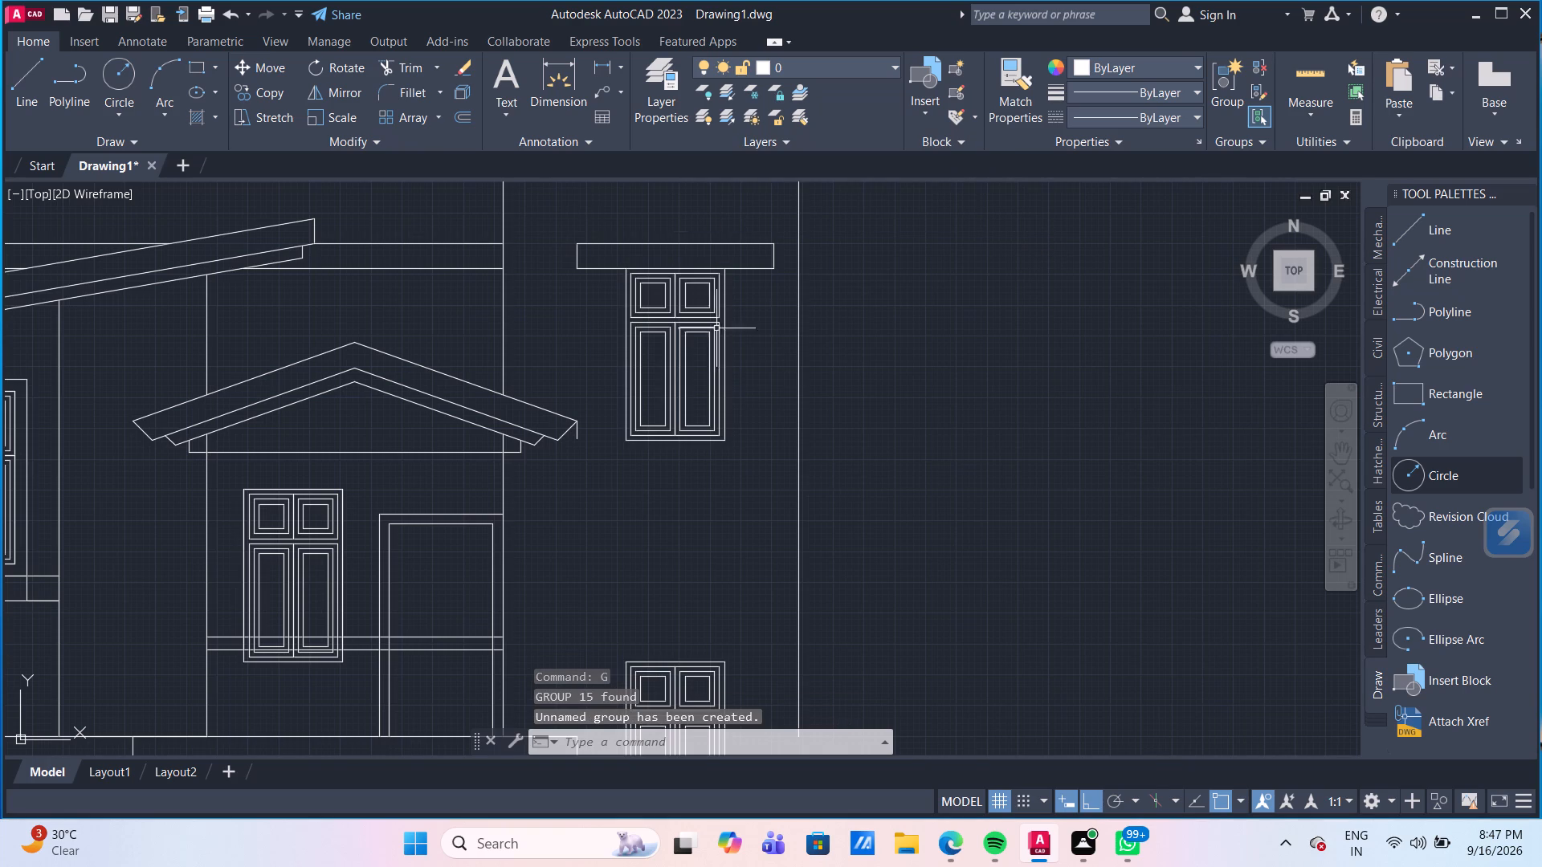
Draw a surround from the midpoint of the band's porch-side underside: 400 down, 300 across, and back up to the band.
left_click(14, 88)
scroll(571, 342, "up", 2)
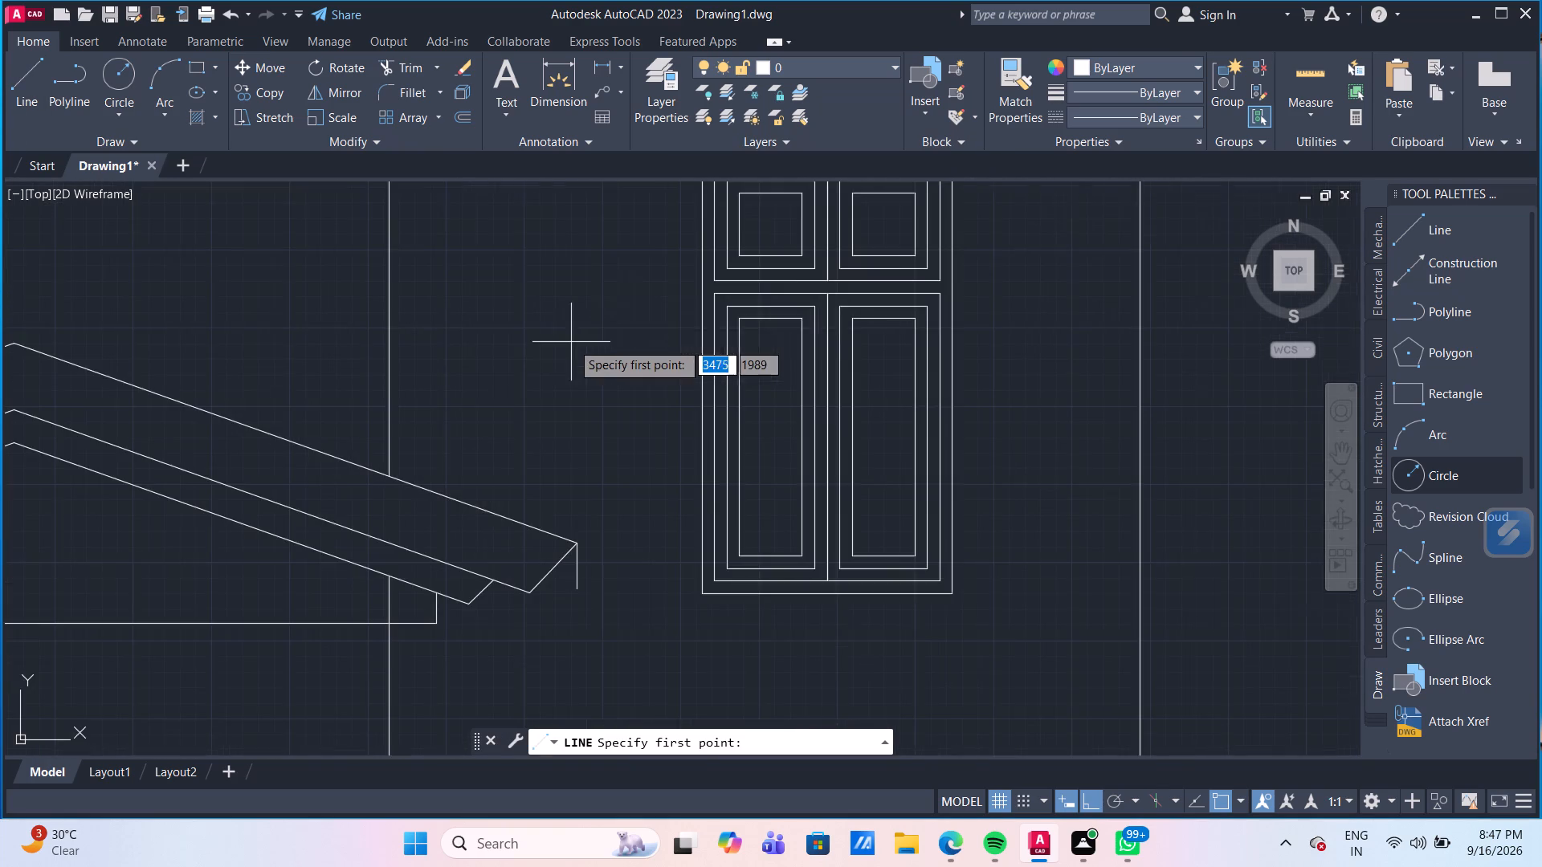
scroll(638, 291, "down", 1)
middle_click_drag(650, 263, 628, 269)
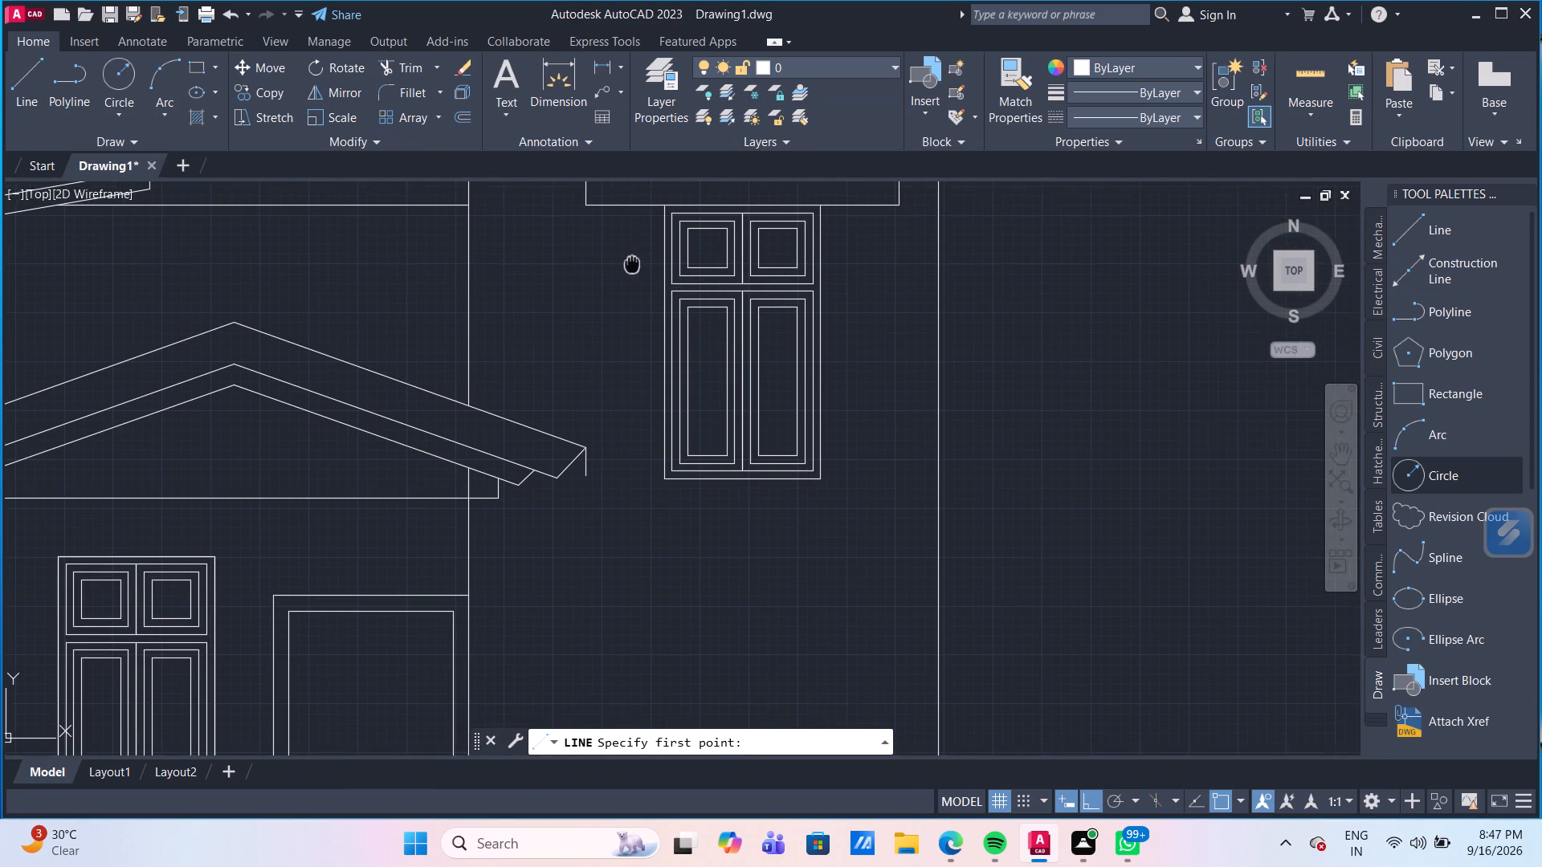
middle_click_drag(628, 269, 551, 343)
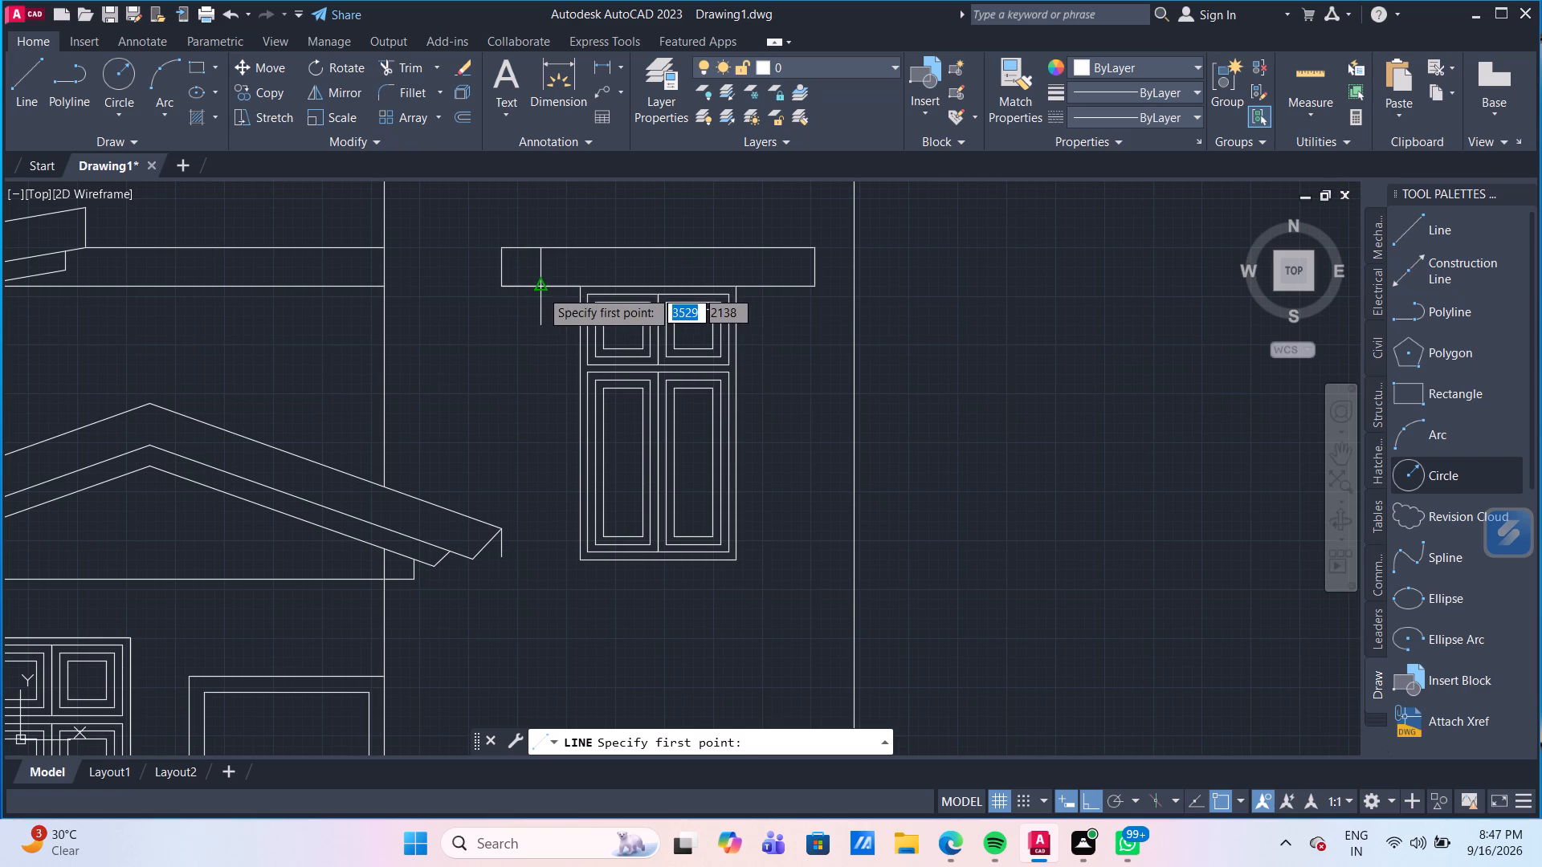
left_click(541, 290)
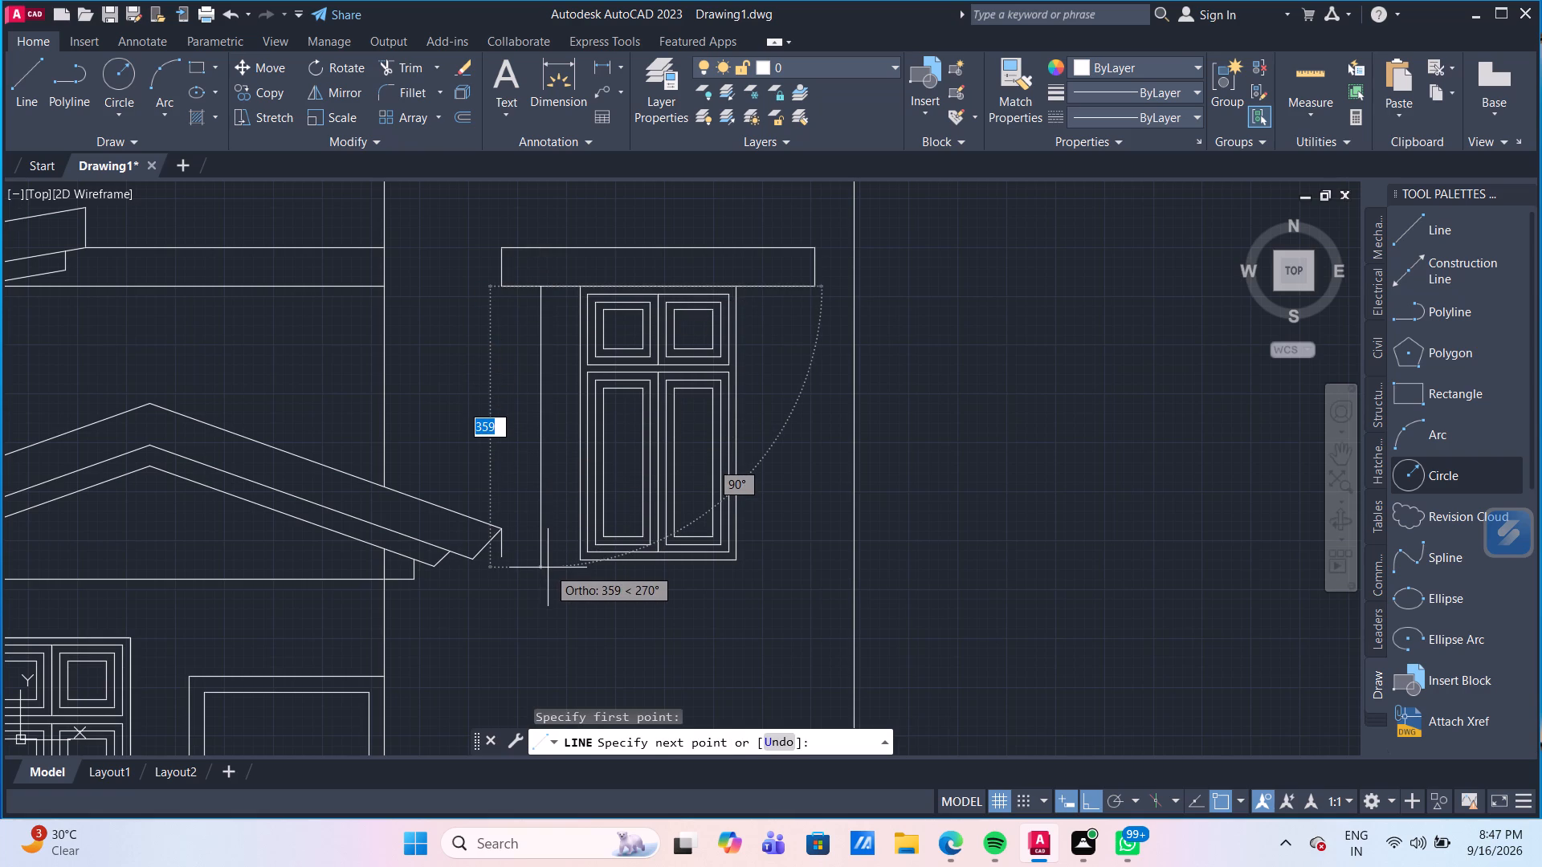
scroll(548, 568, "up", 1)
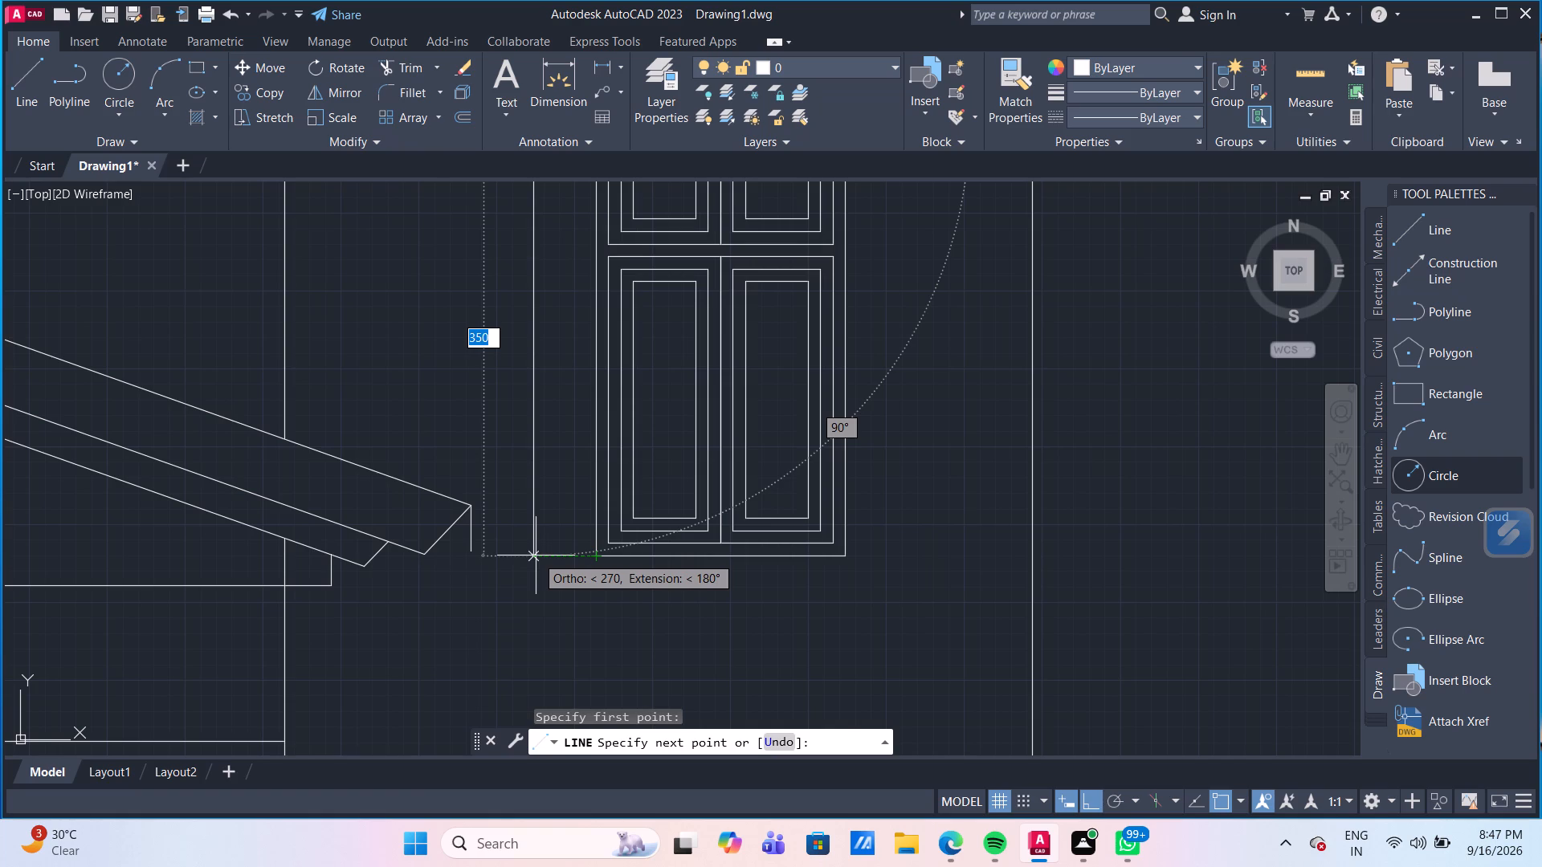
scroll(536, 556, "down", 2)
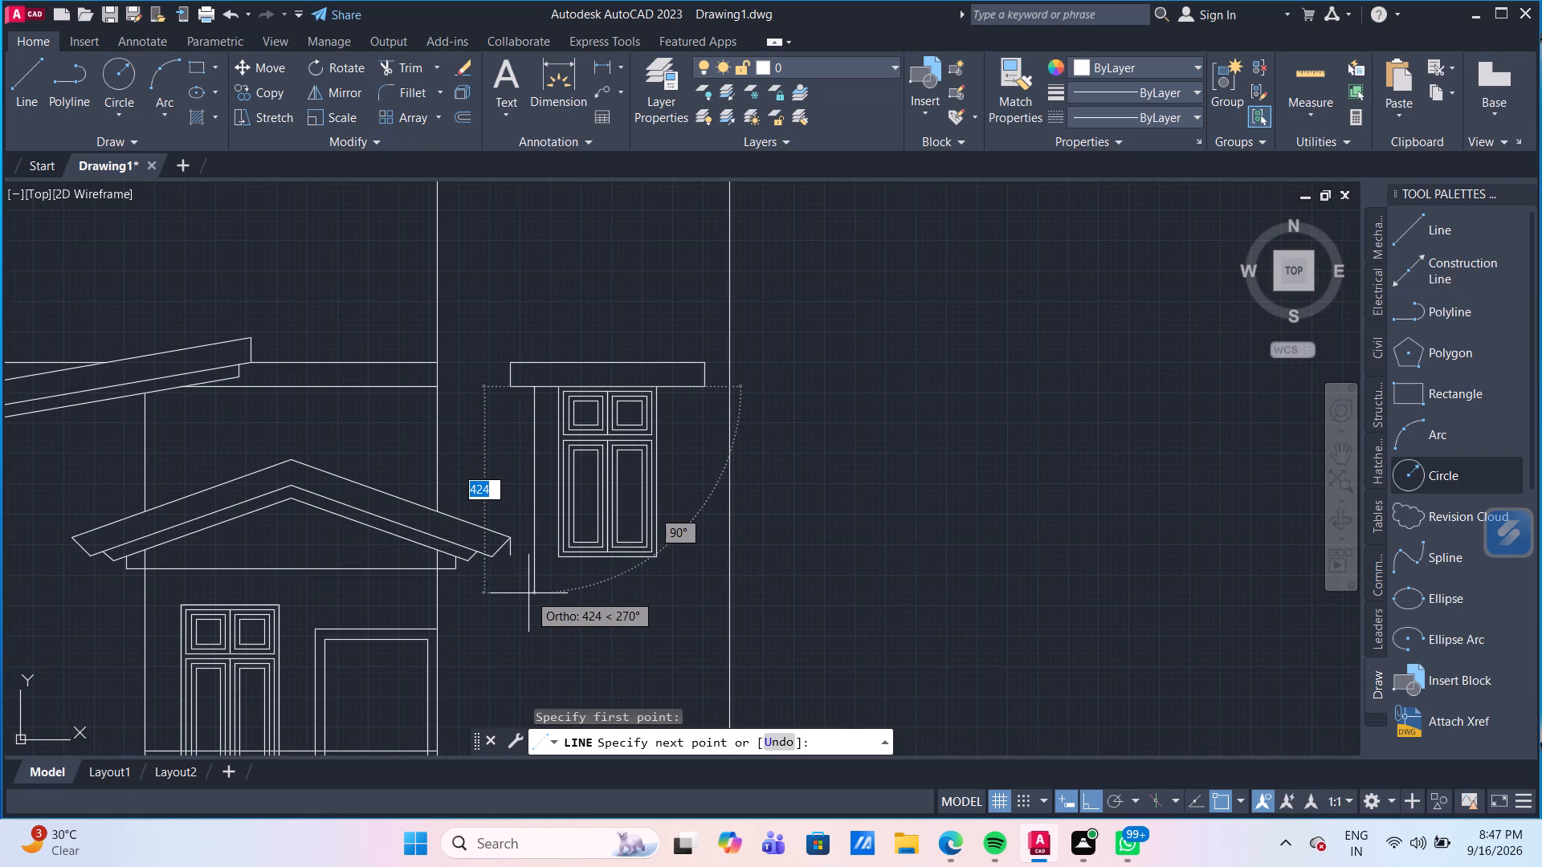
type("400")
key("Return")
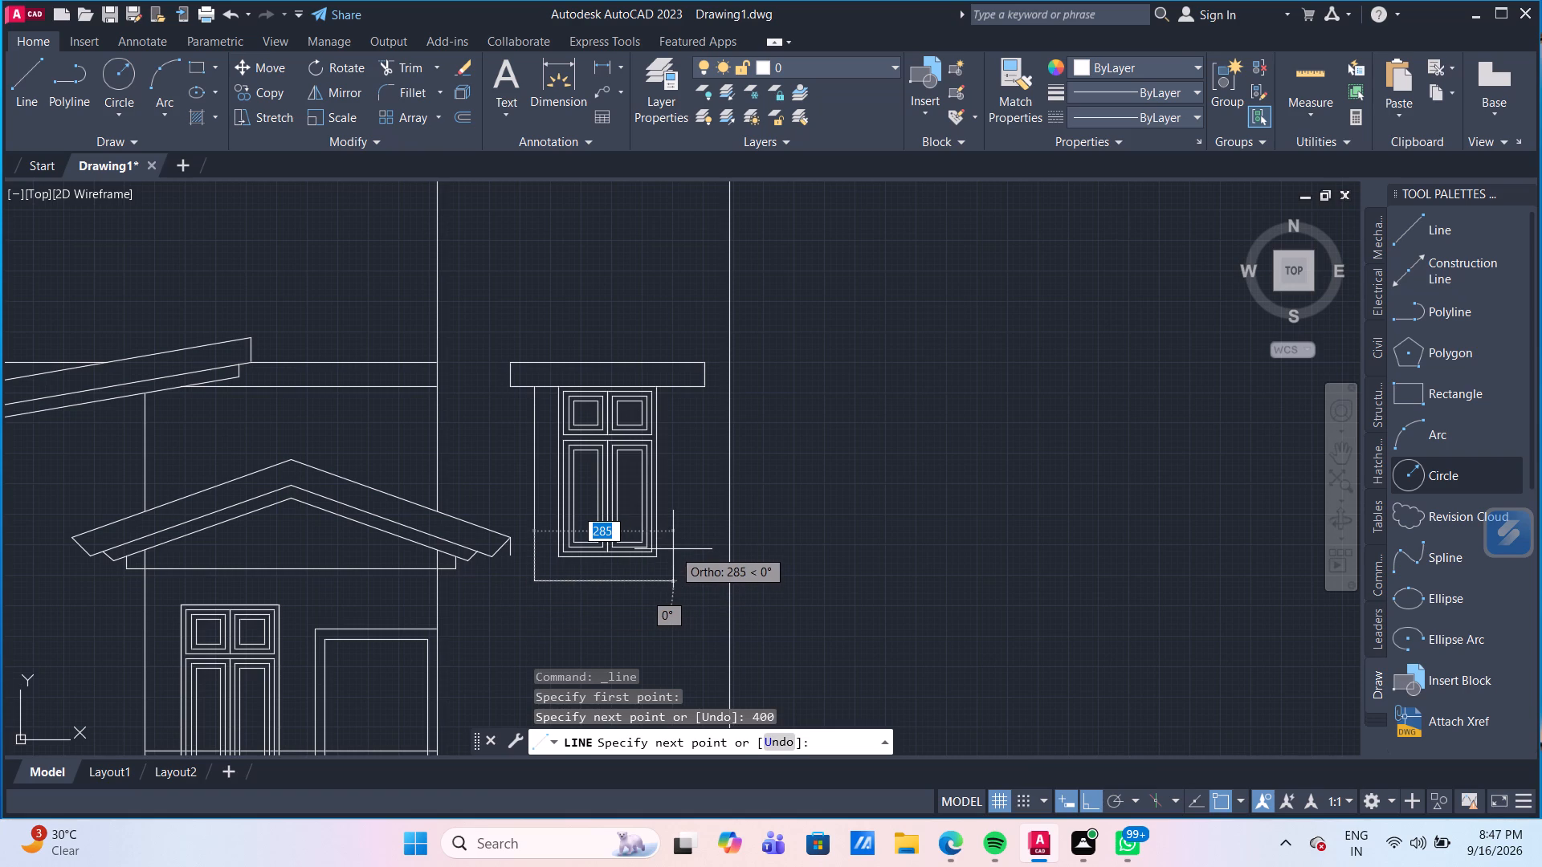
type("300")
key("Return")
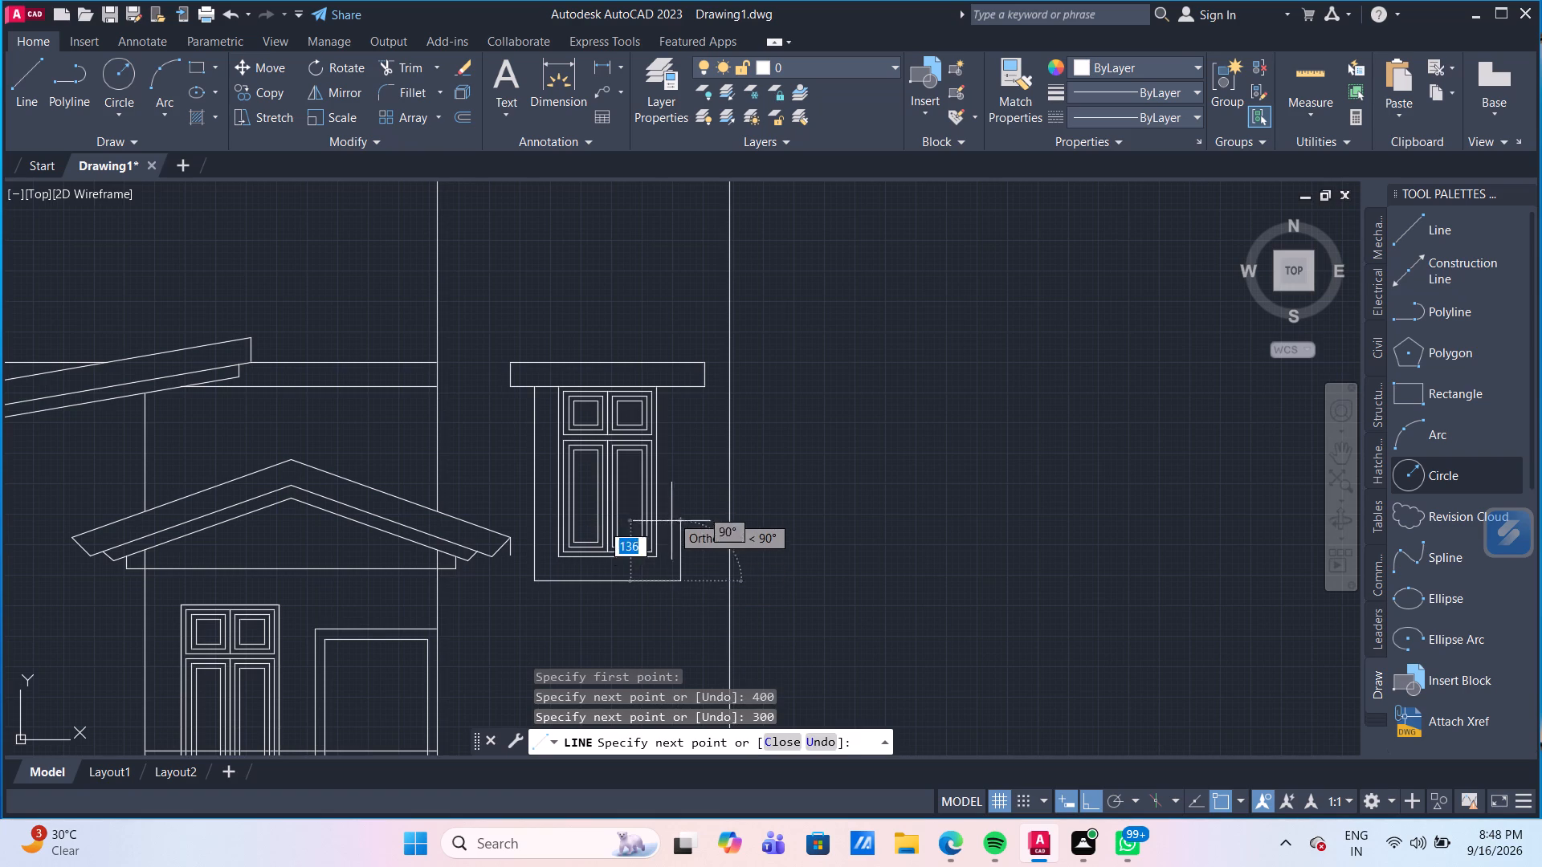
left_click(678, 388)
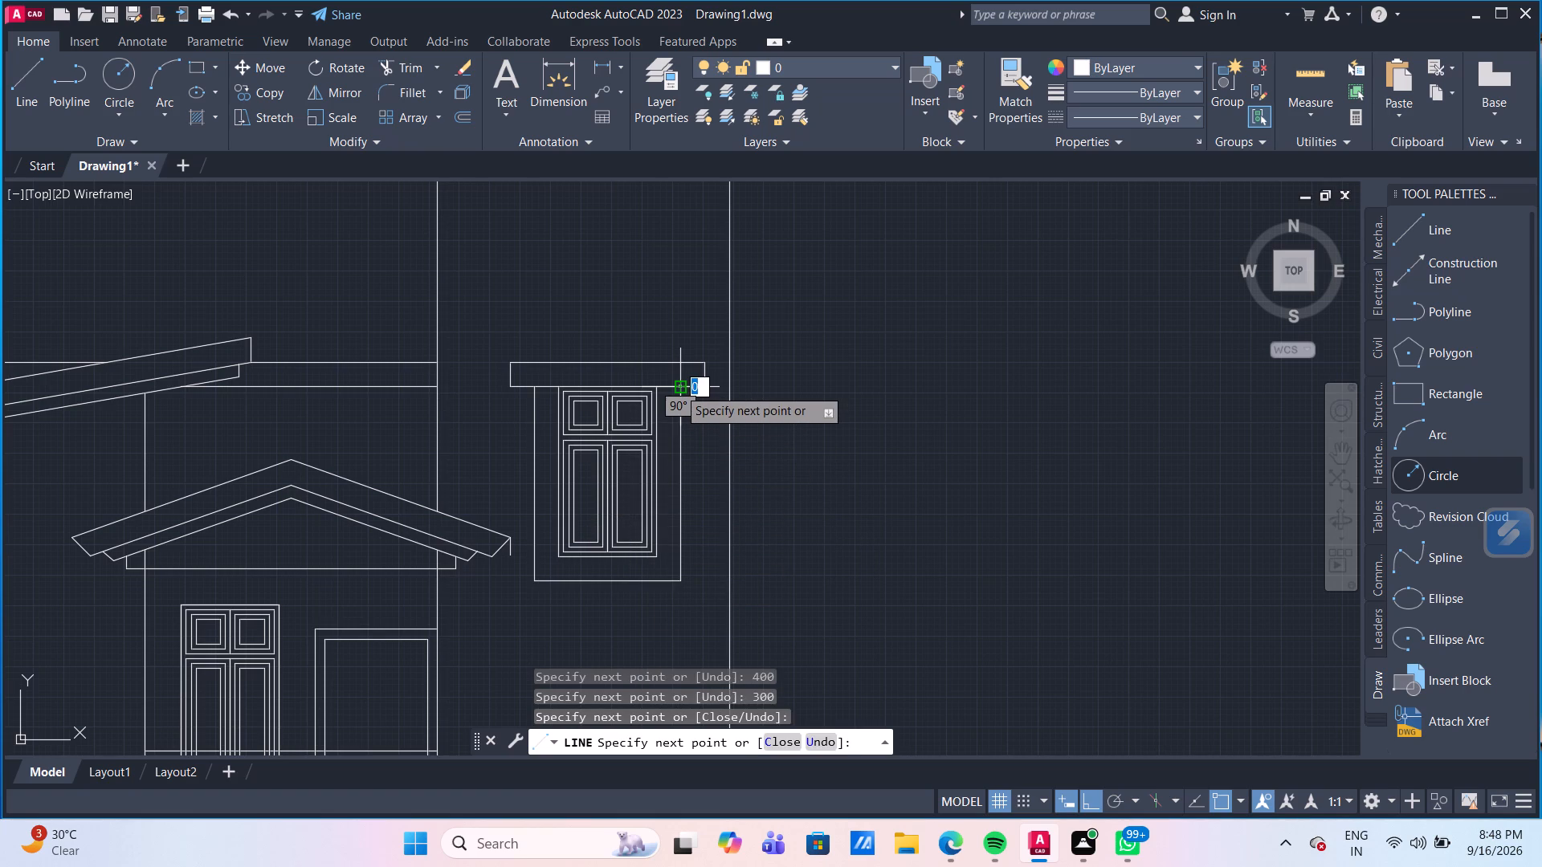
key("Return")
Delete the stray short vertical line at the porch roof's eave beside the upper right-bay window.
scroll(678, 388, "down", 3)
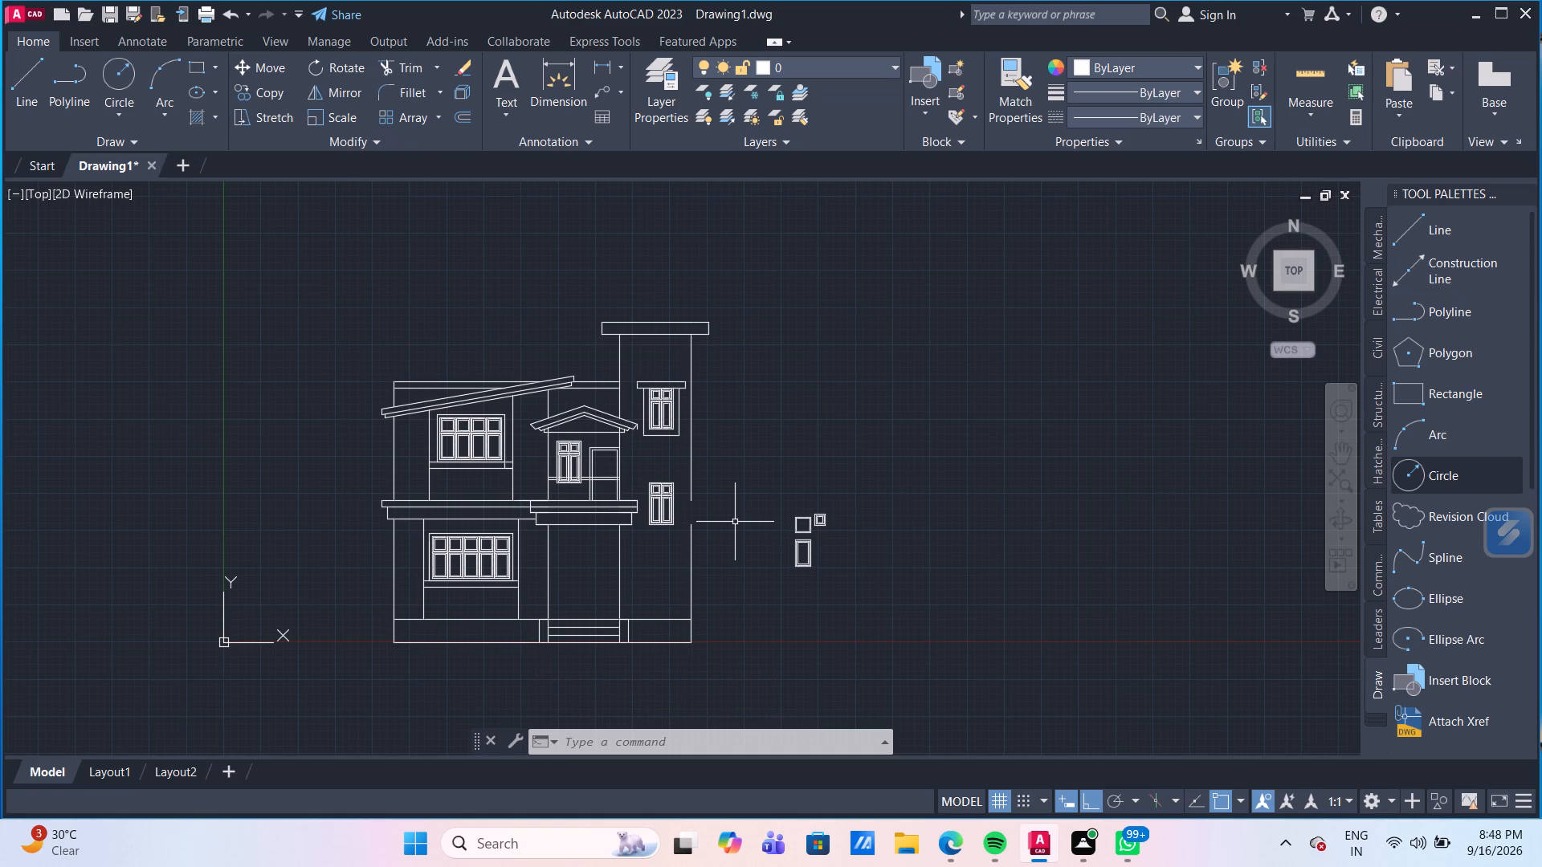
scroll(565, 456, "up", 2)
scroll(846, 360, "up", 2)
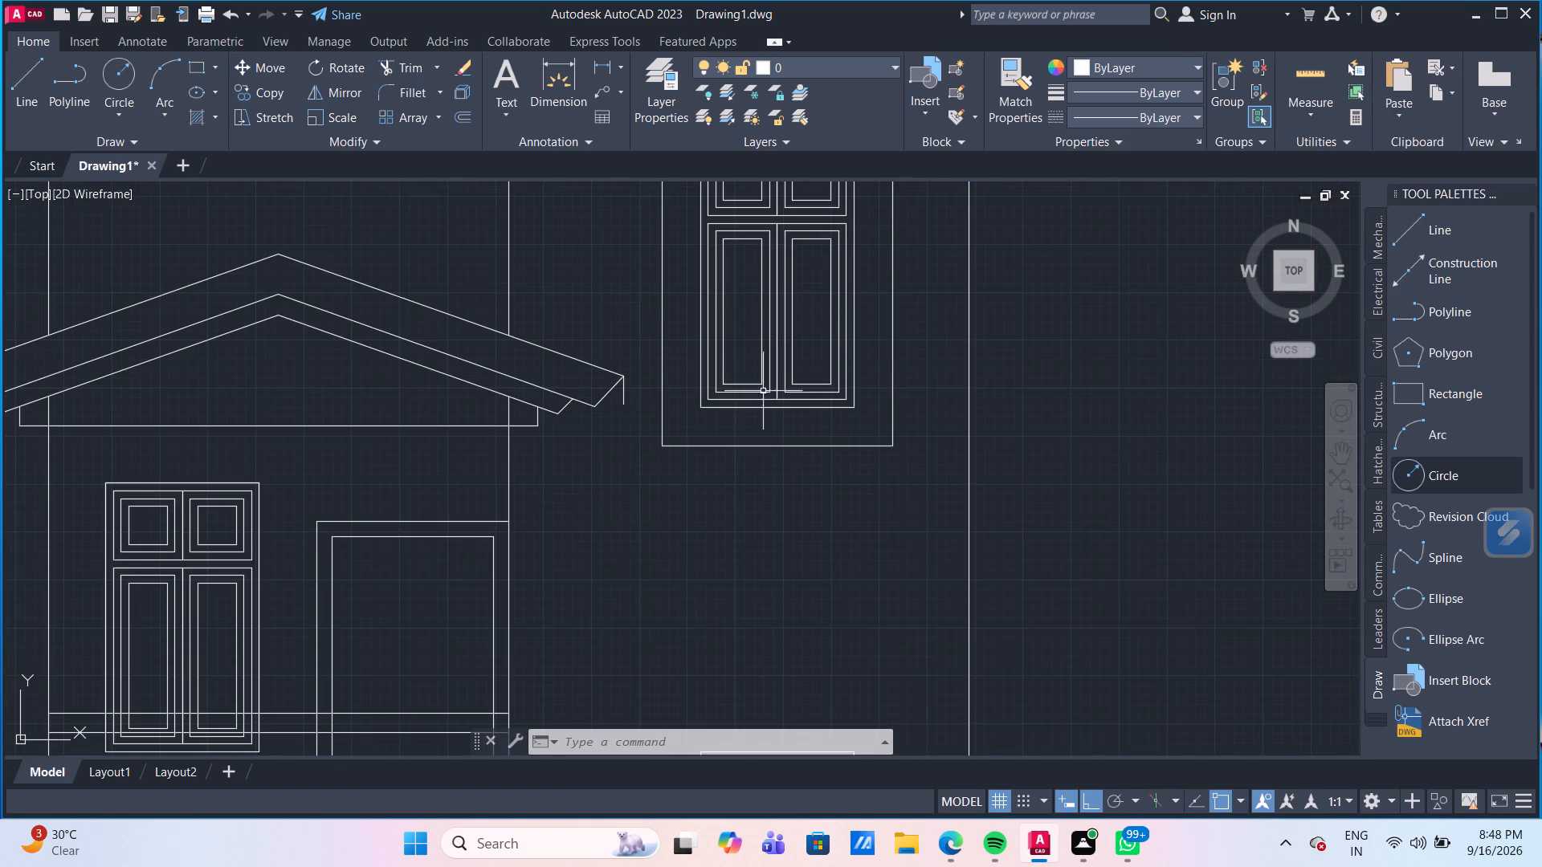
left_click(626, 401)
key("Delete")
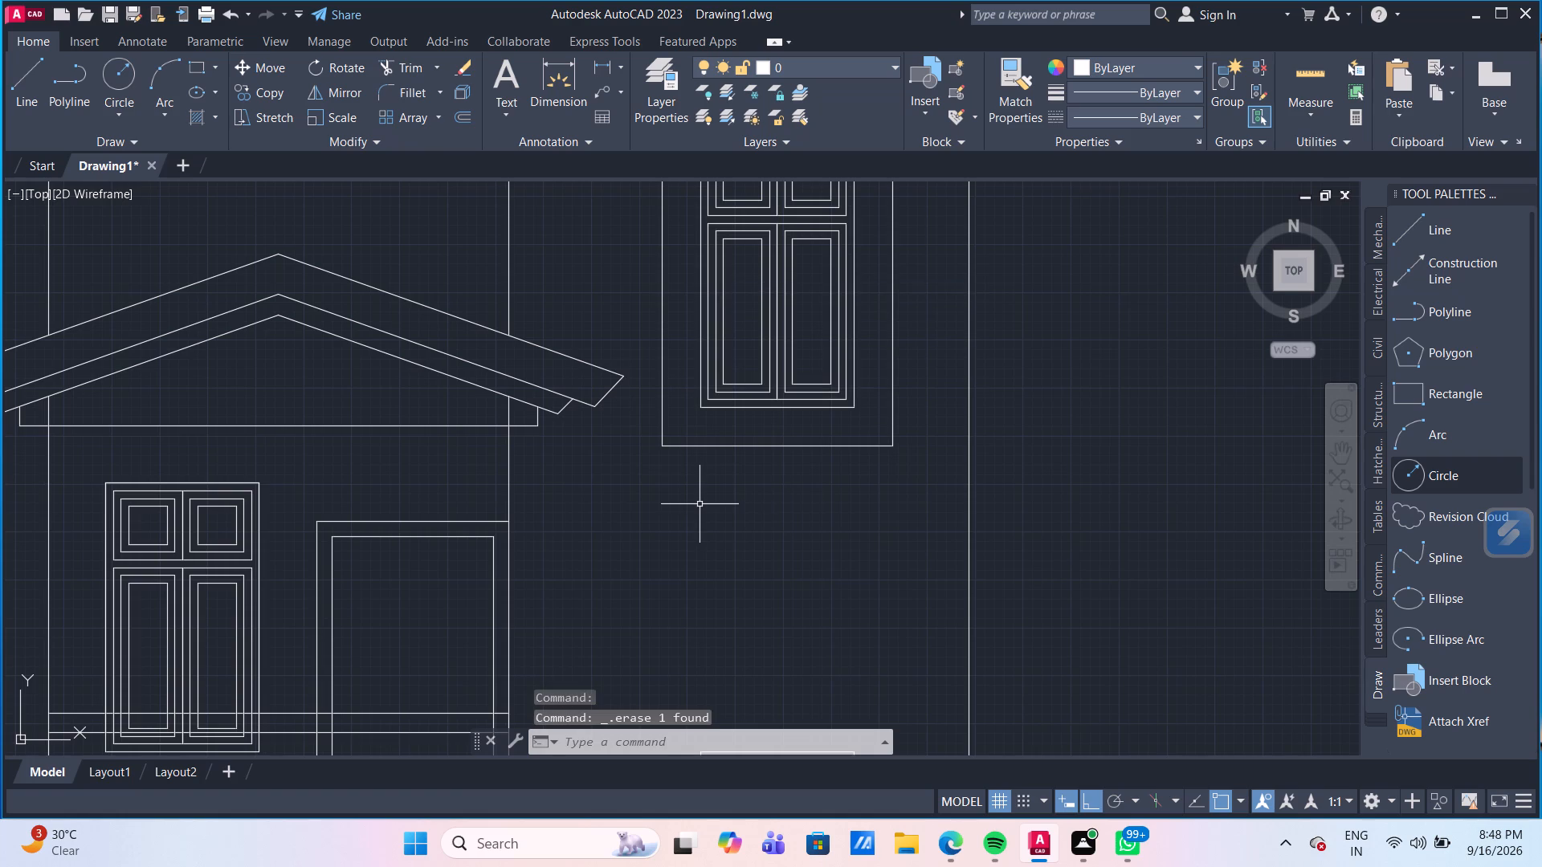
Copy the upper right-bay window's projecting band and surround onto the lower right-bay window, from the upper frame's top outer corner to the matching corner.
left_click(920, 467)
left_click(879, 428)
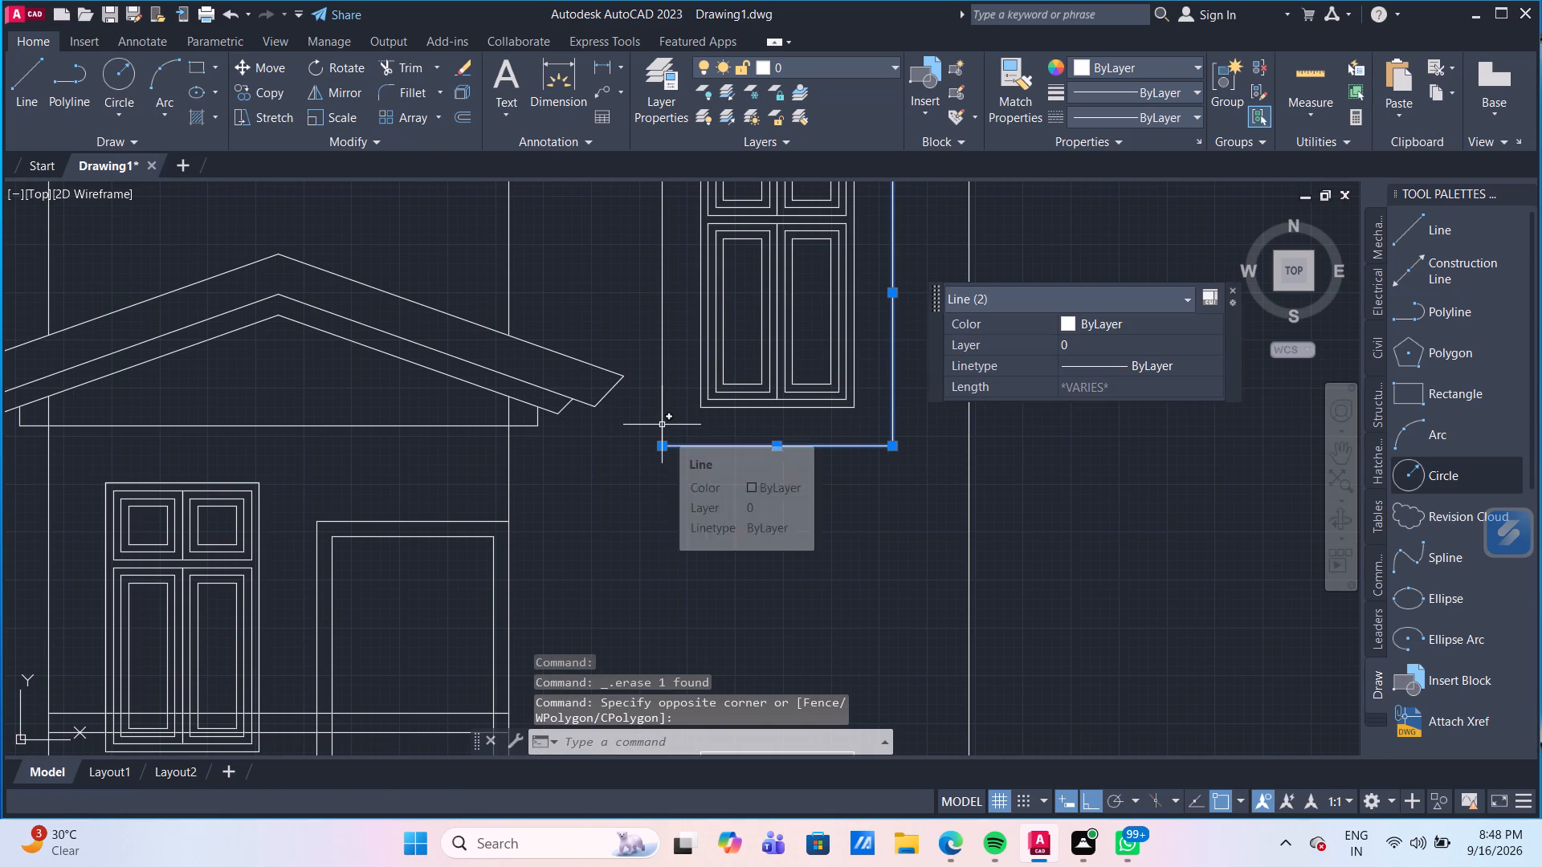
left_click(662, 425)
scroll(726, 473, "down", 2)
middle_click_drag(728, 492, 606, 525)
scroll(618, 500, "down", 1)
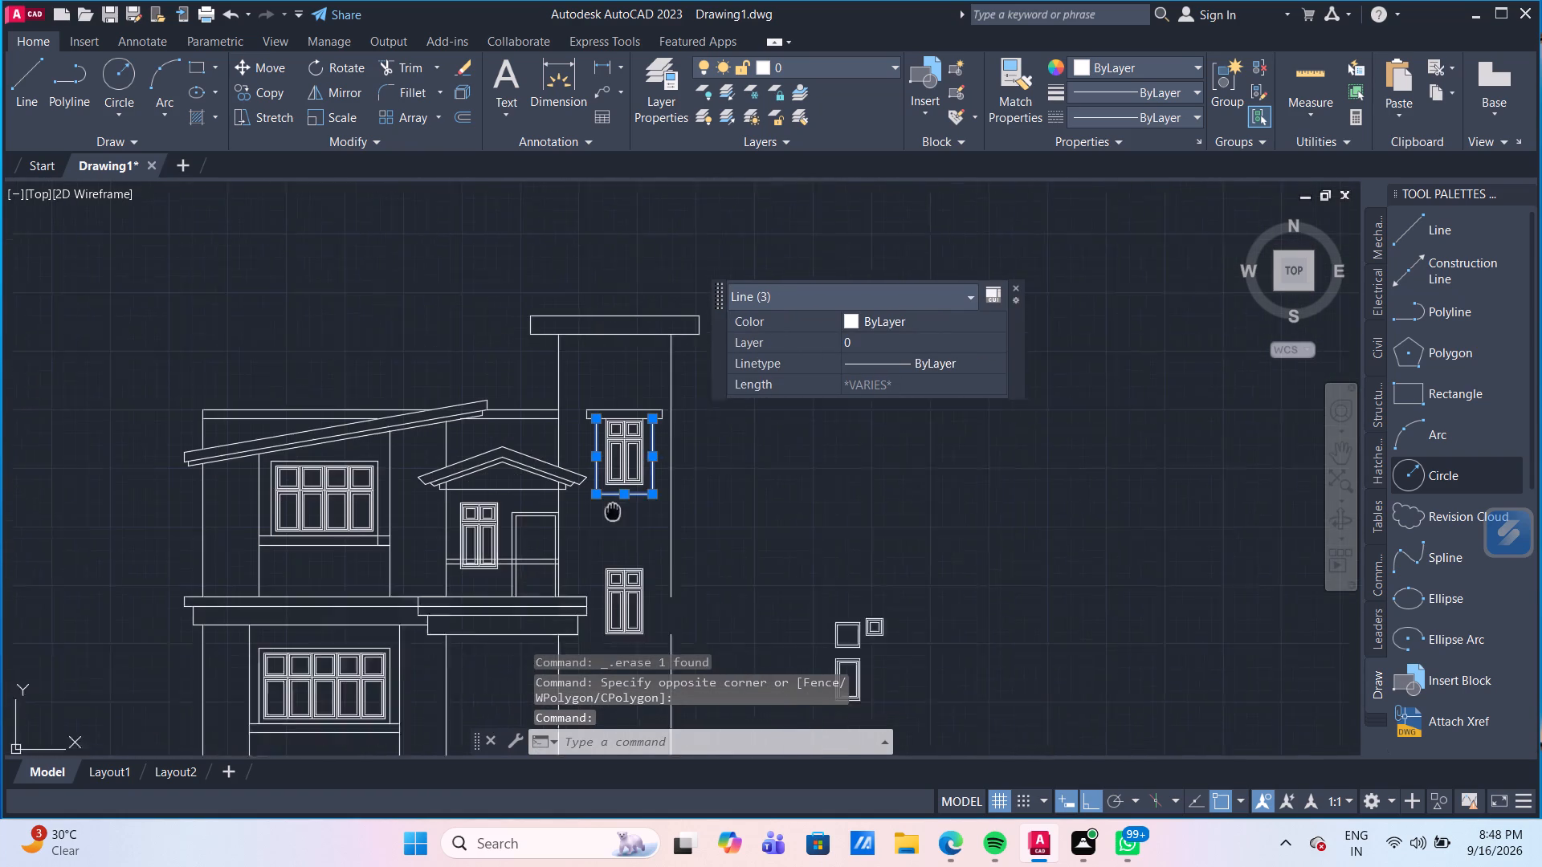
middle_click_drag(606, 525, 600, 536)
scroll(630, 425, "up", 3)
scroll(666, 515, "up", 2)
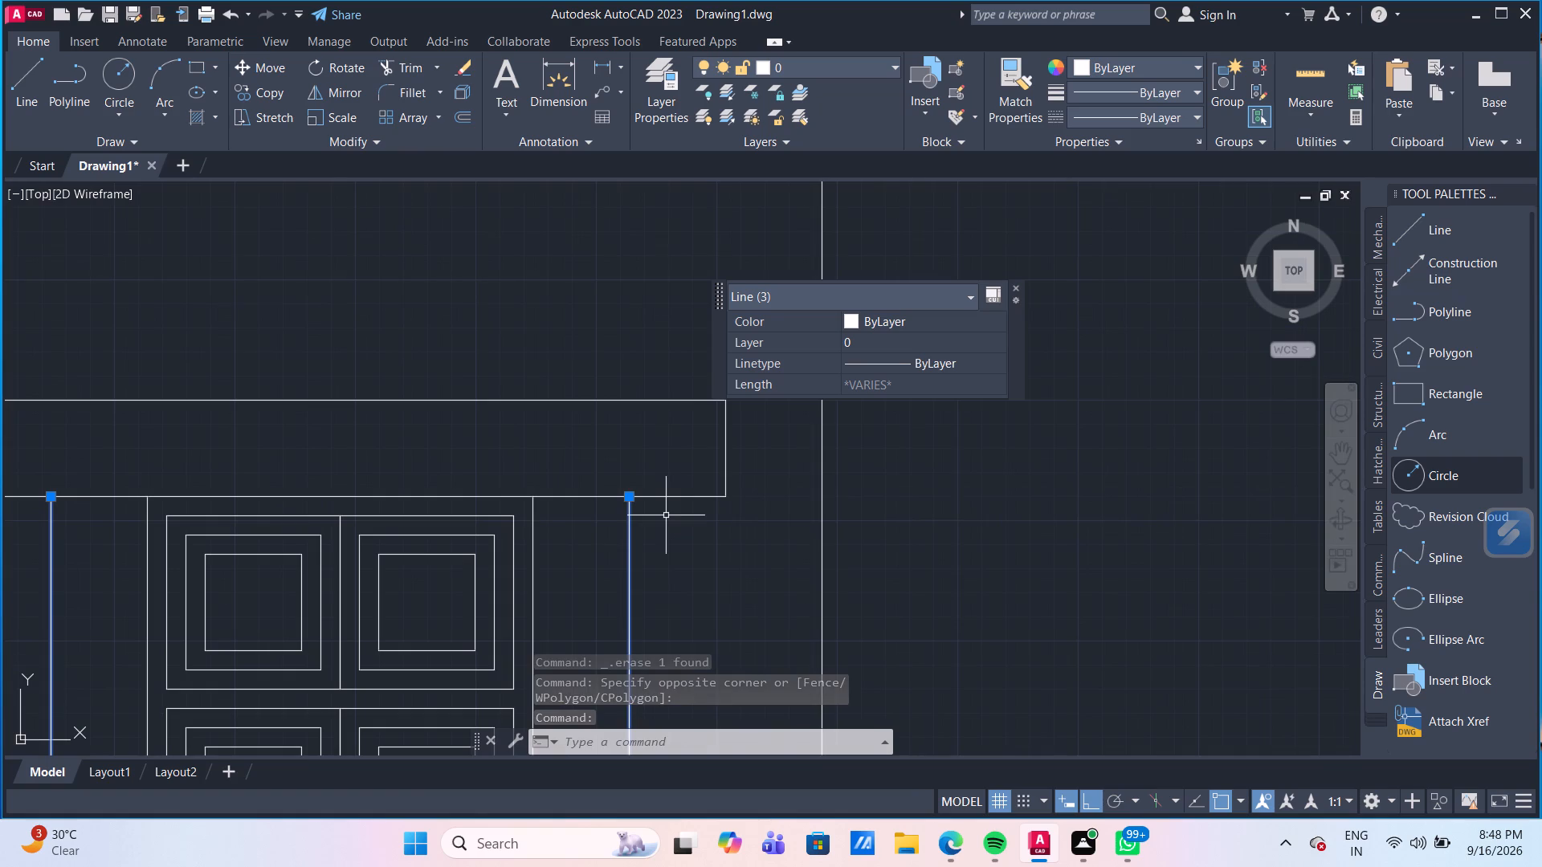
left_click(603, 497)
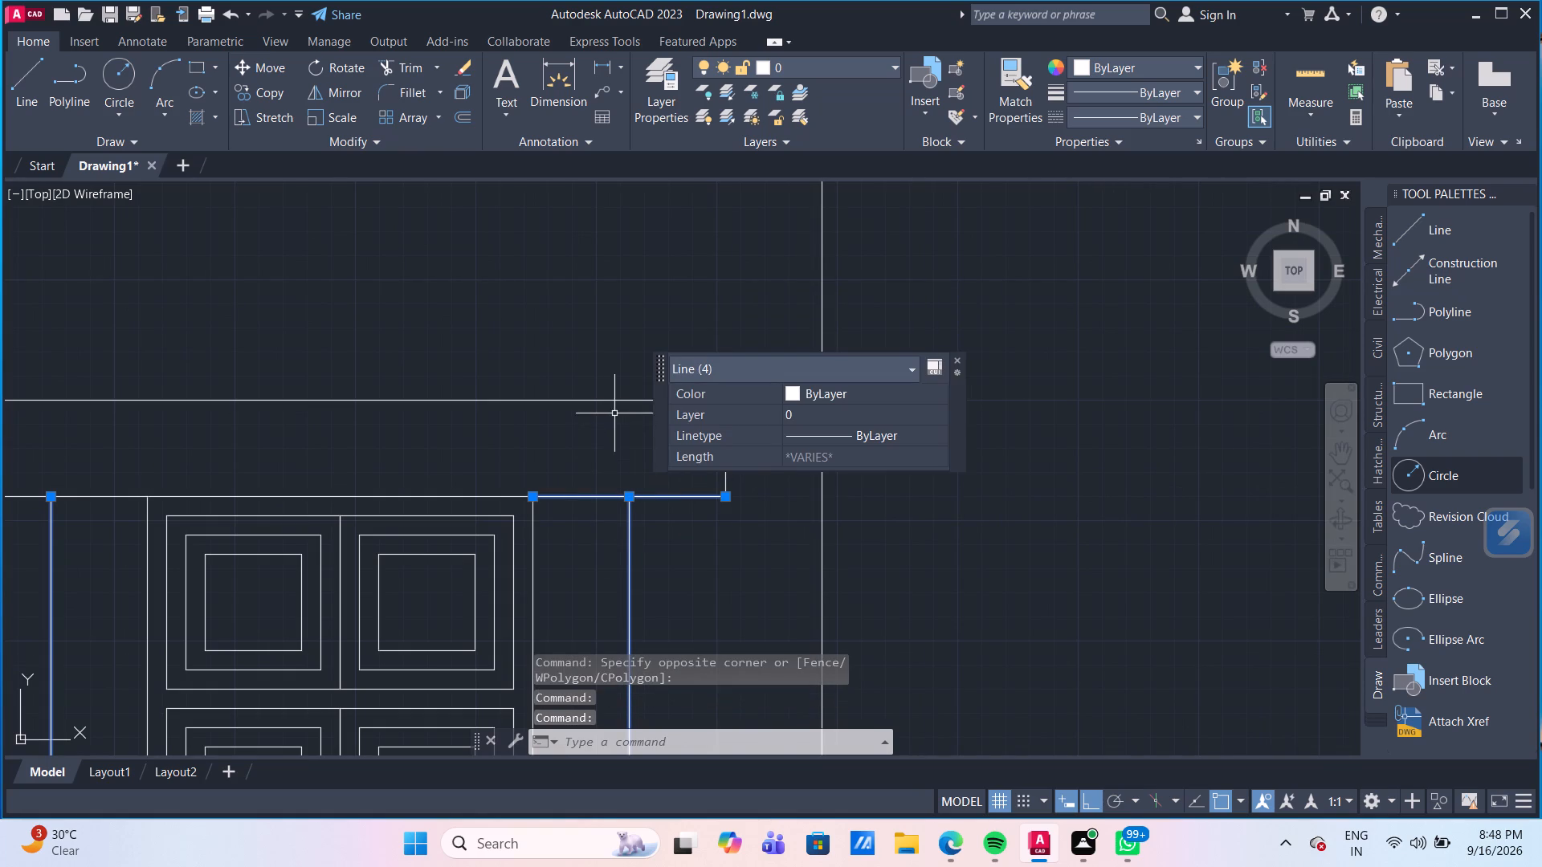
left_click(606, 398)
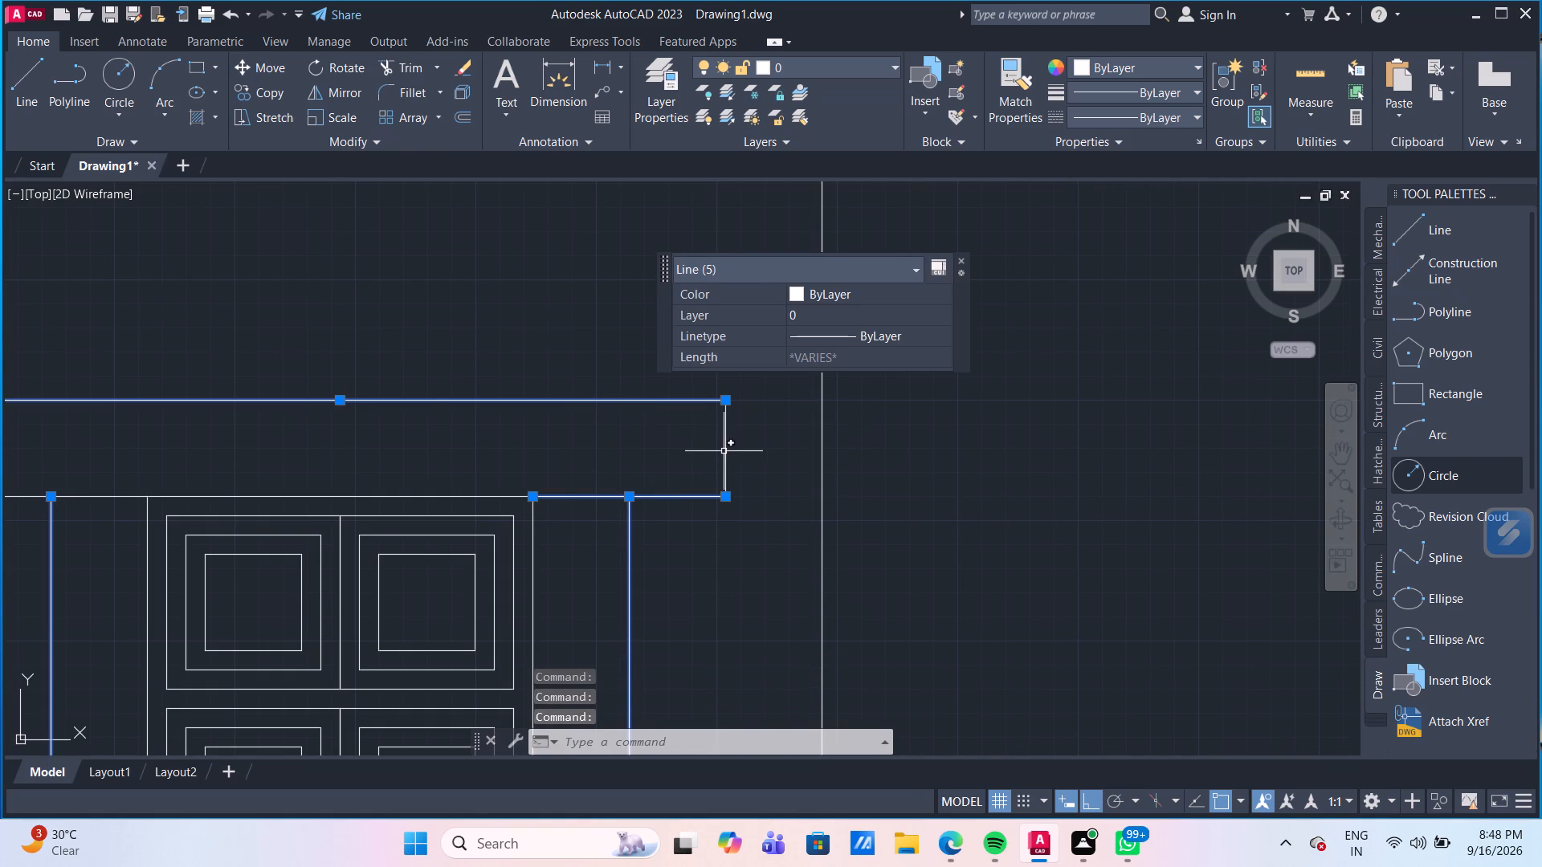
left_click(724, 452)
scroll(252, 394, "down", 2)
middle_click_drag(224, 426, 355, 384)
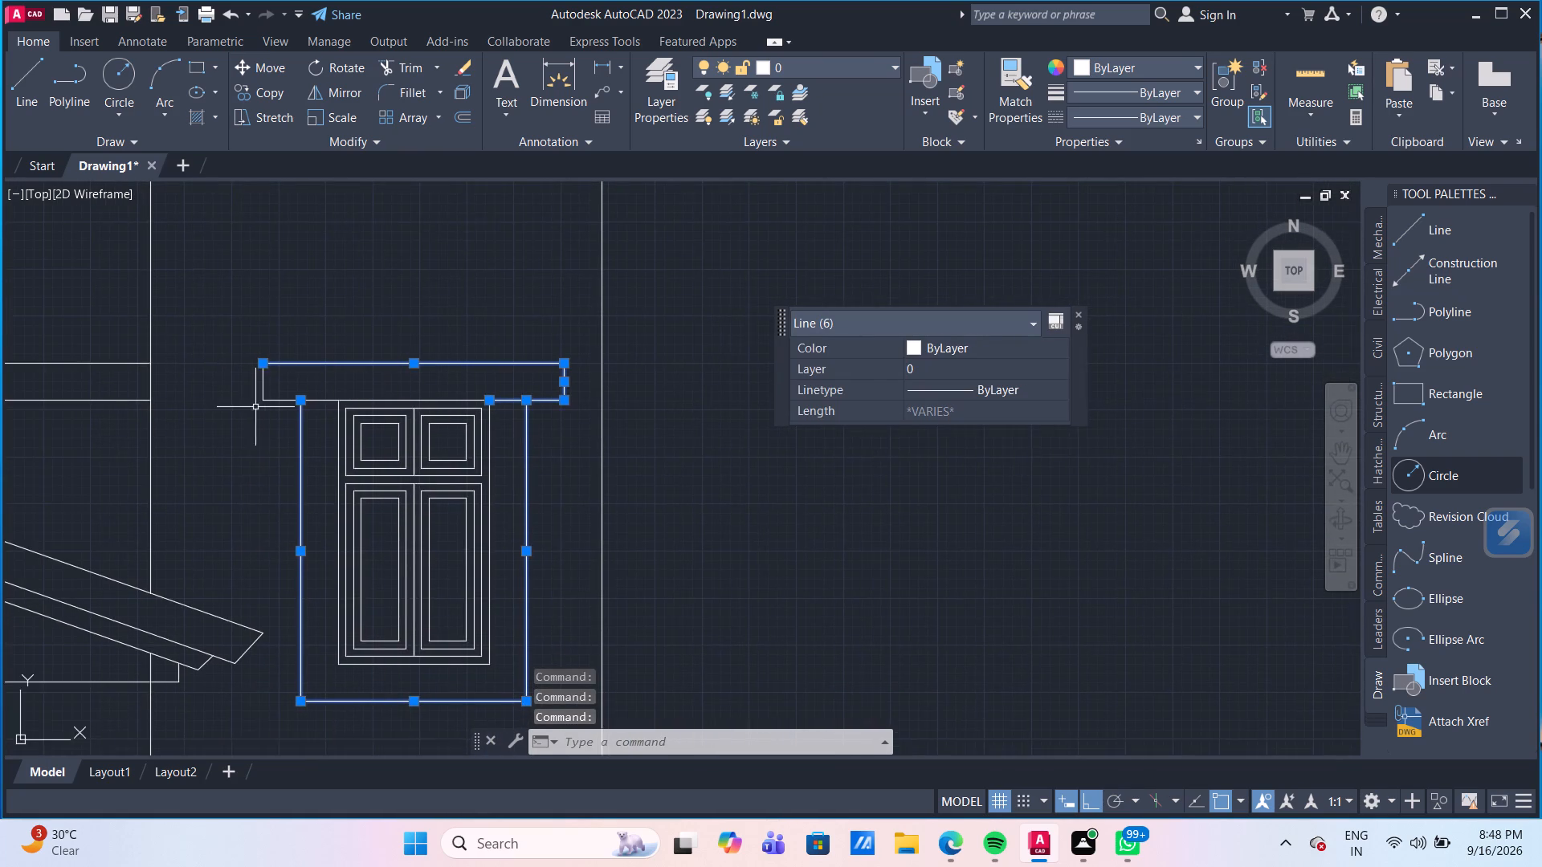
scroll(252, 406, "up", 2)
left_click_drag(324, 407, 311, 393)
left_click(244, 342)
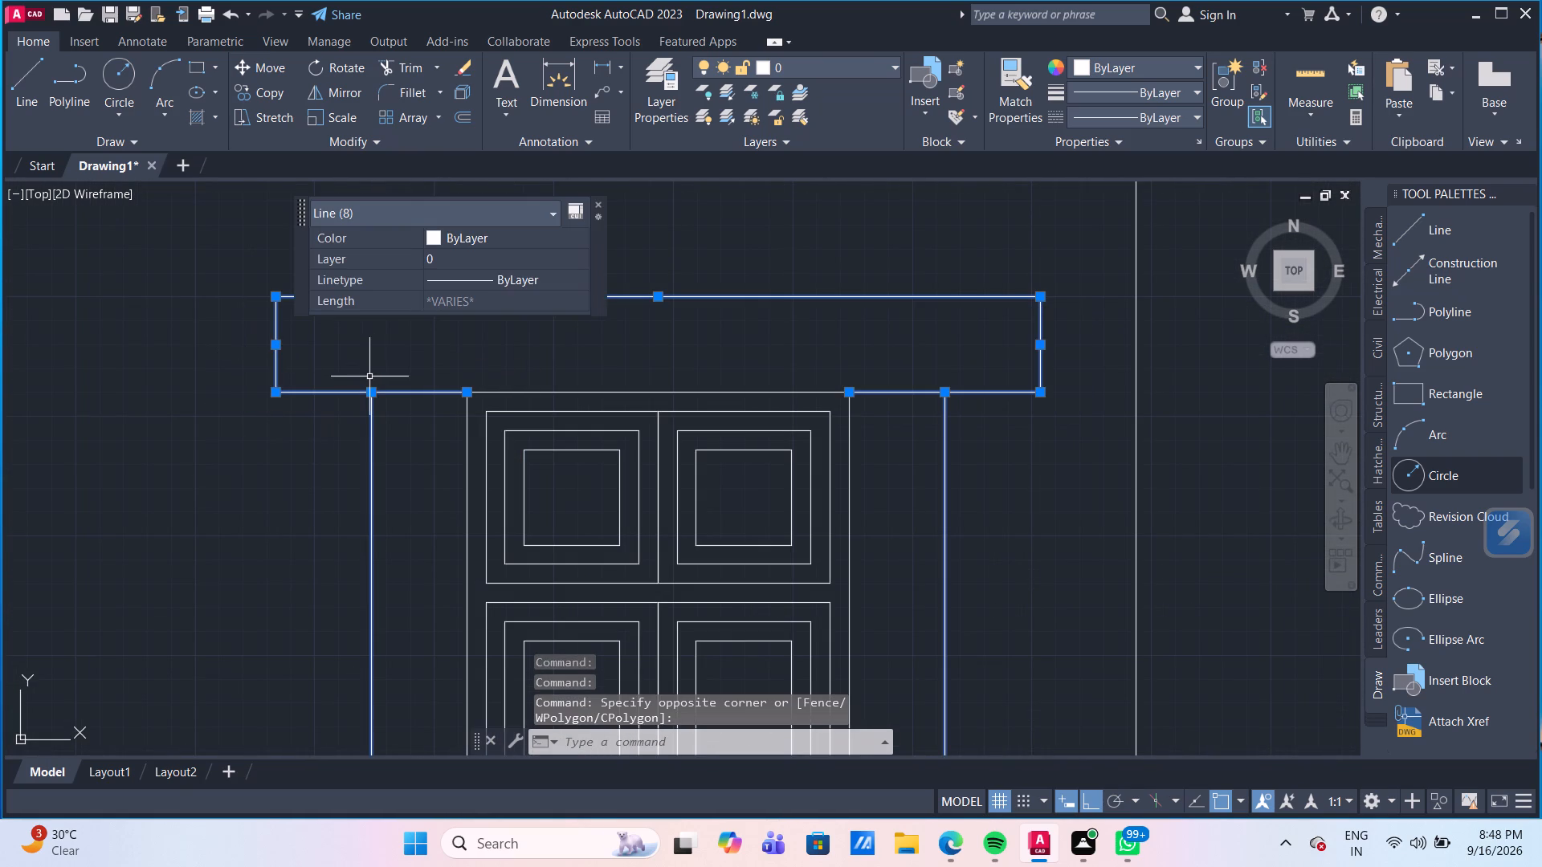
scroll(718, 445, "down", 3)
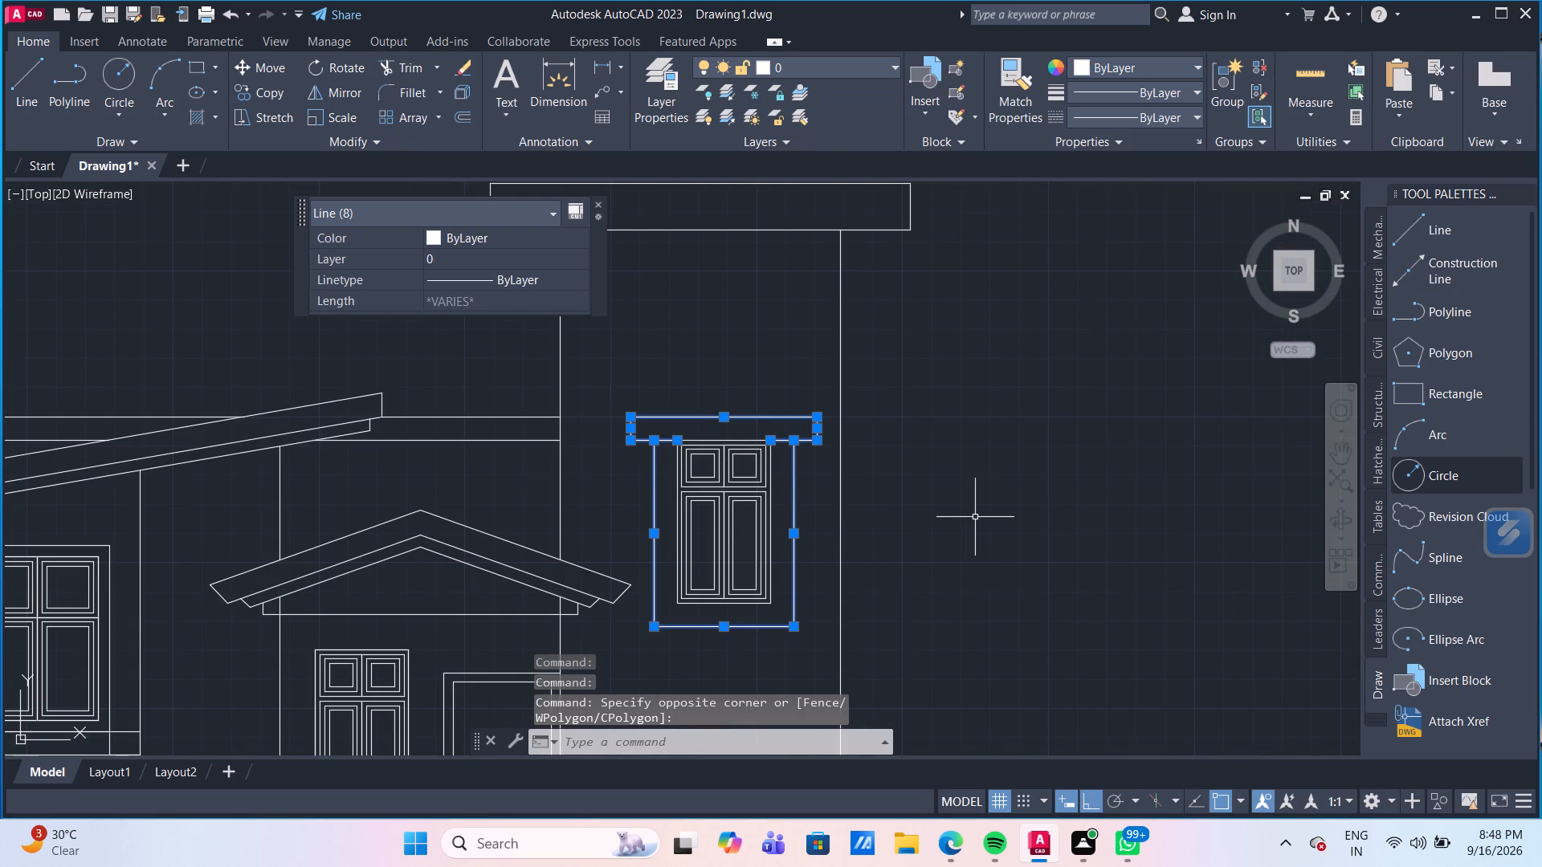
type("CO")
key("Return")
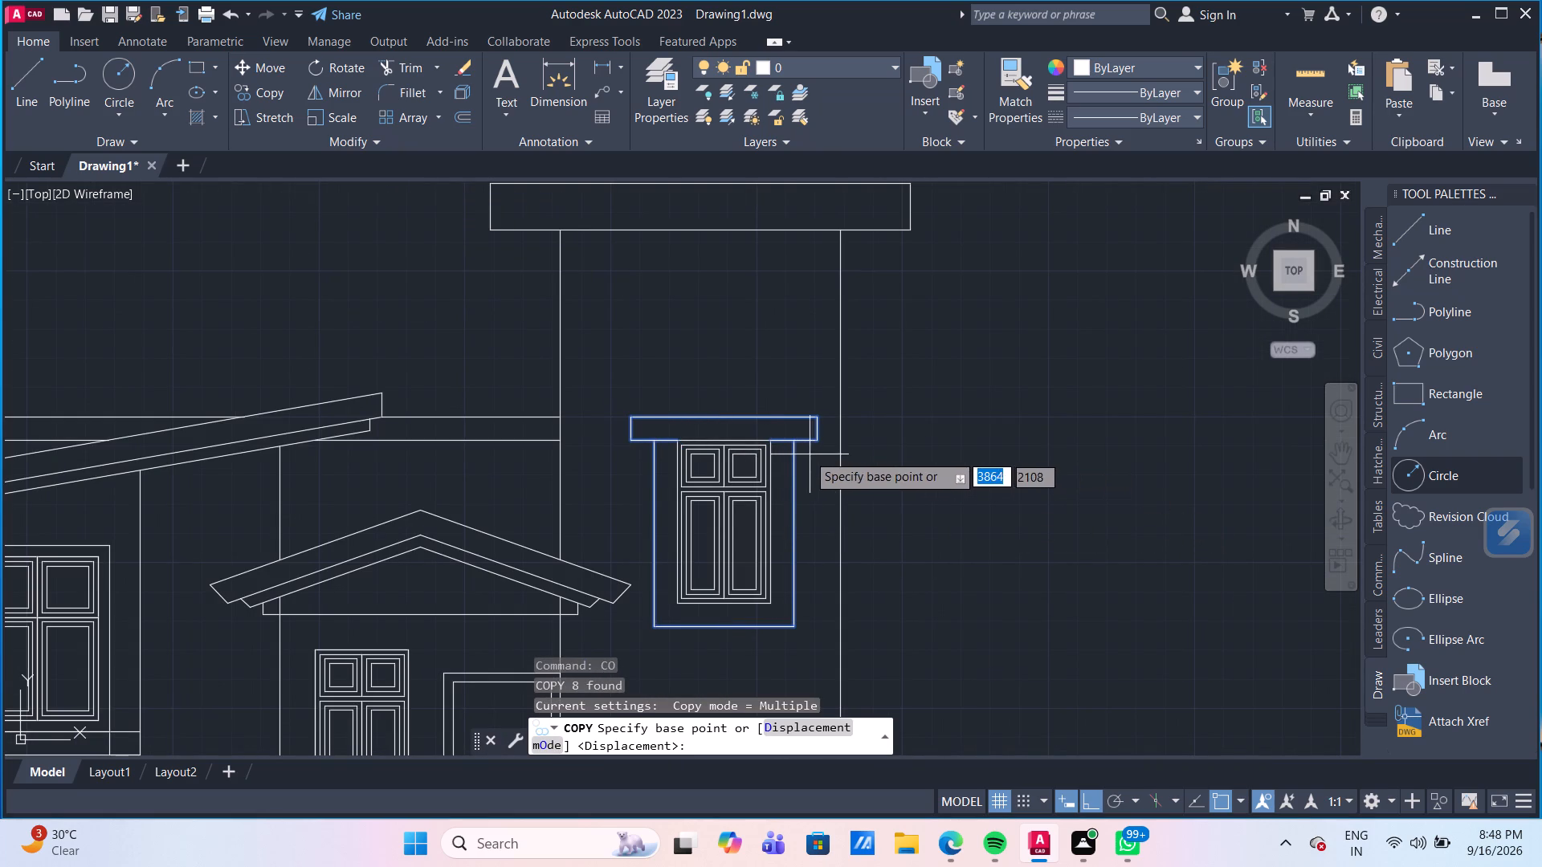
left_click(769, 438)
middle_click_drag(762, 610, 731, 381)
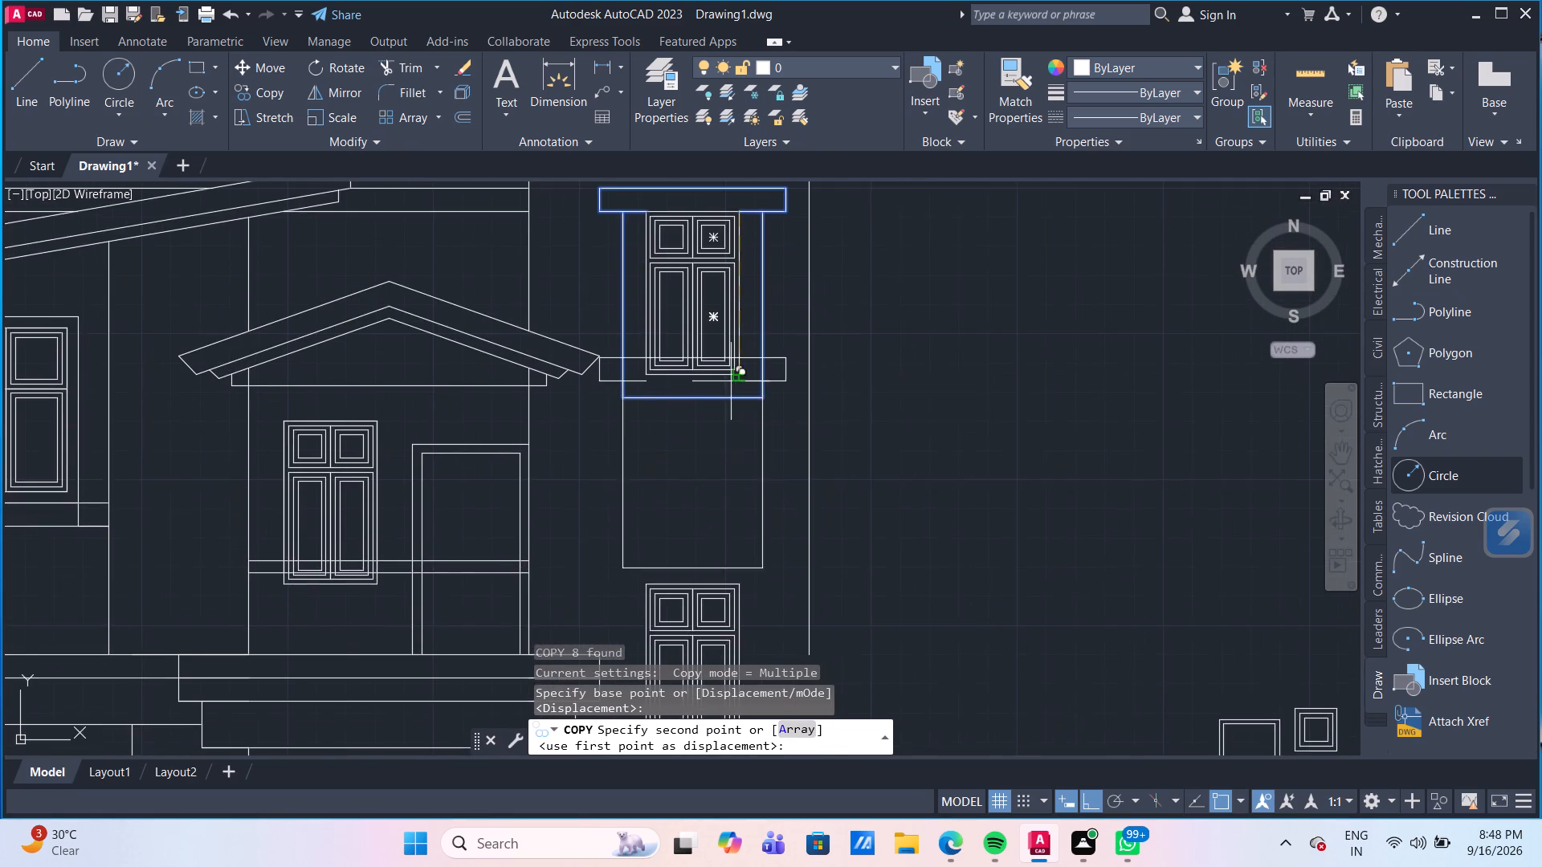
middle_click_drag(735, 508, 733, 421)
scroll(747, 475, "up", 1)
middle_click_drag(747, 475, 753, 454)
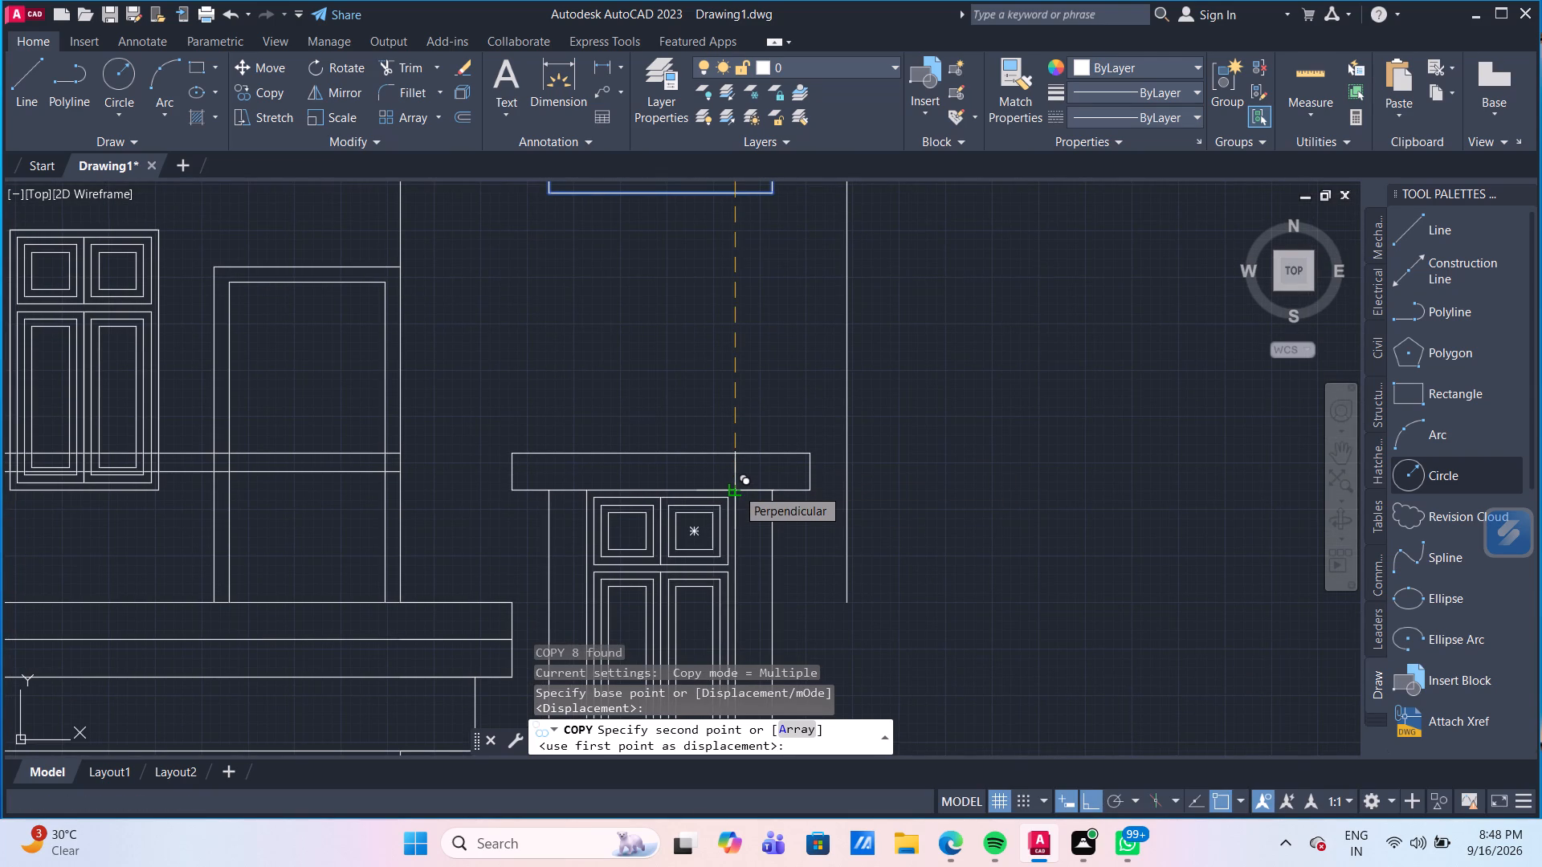
left_click(736, 488)
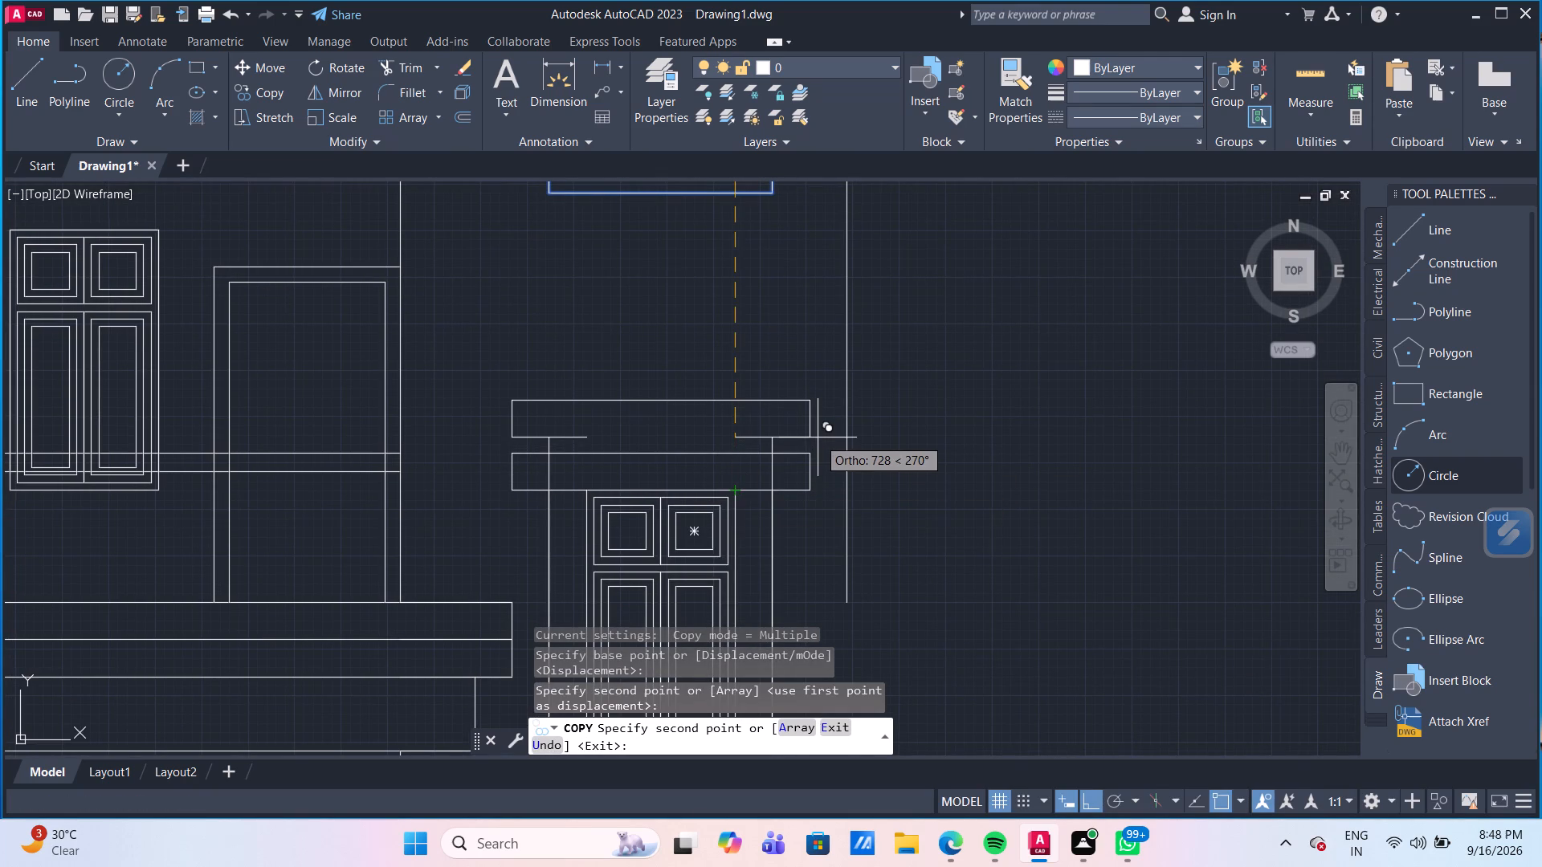
key("Escape")
Quick-measure the surround and spacing around the upper right-bay window.
scroll(818, 438, "down", 3)
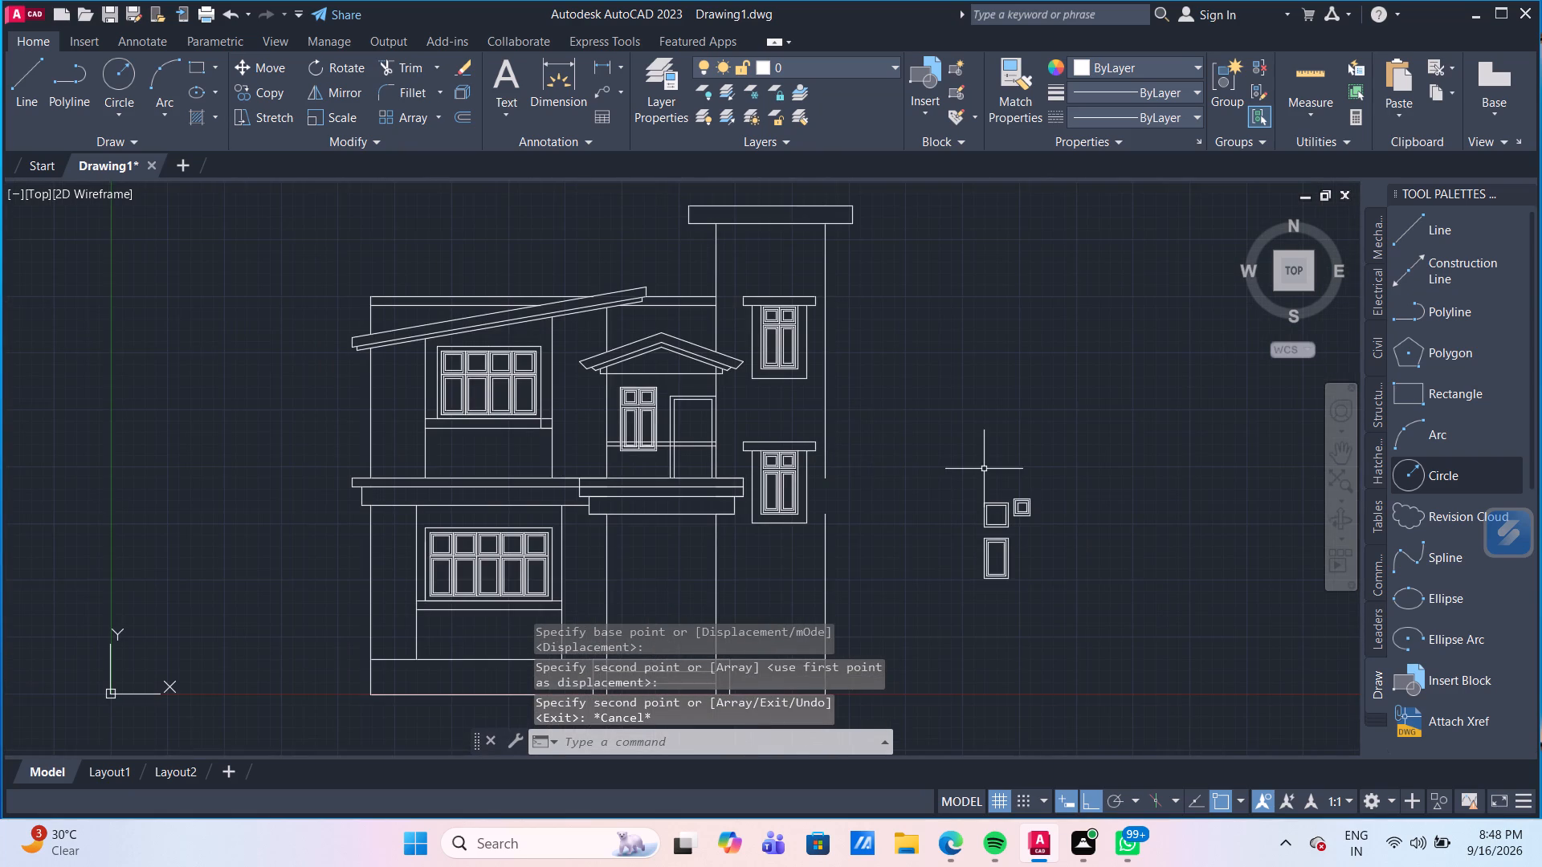
middle_click_drag(984, 469, 935, 359)
middle_click_drag(863, 379, 877, 413)
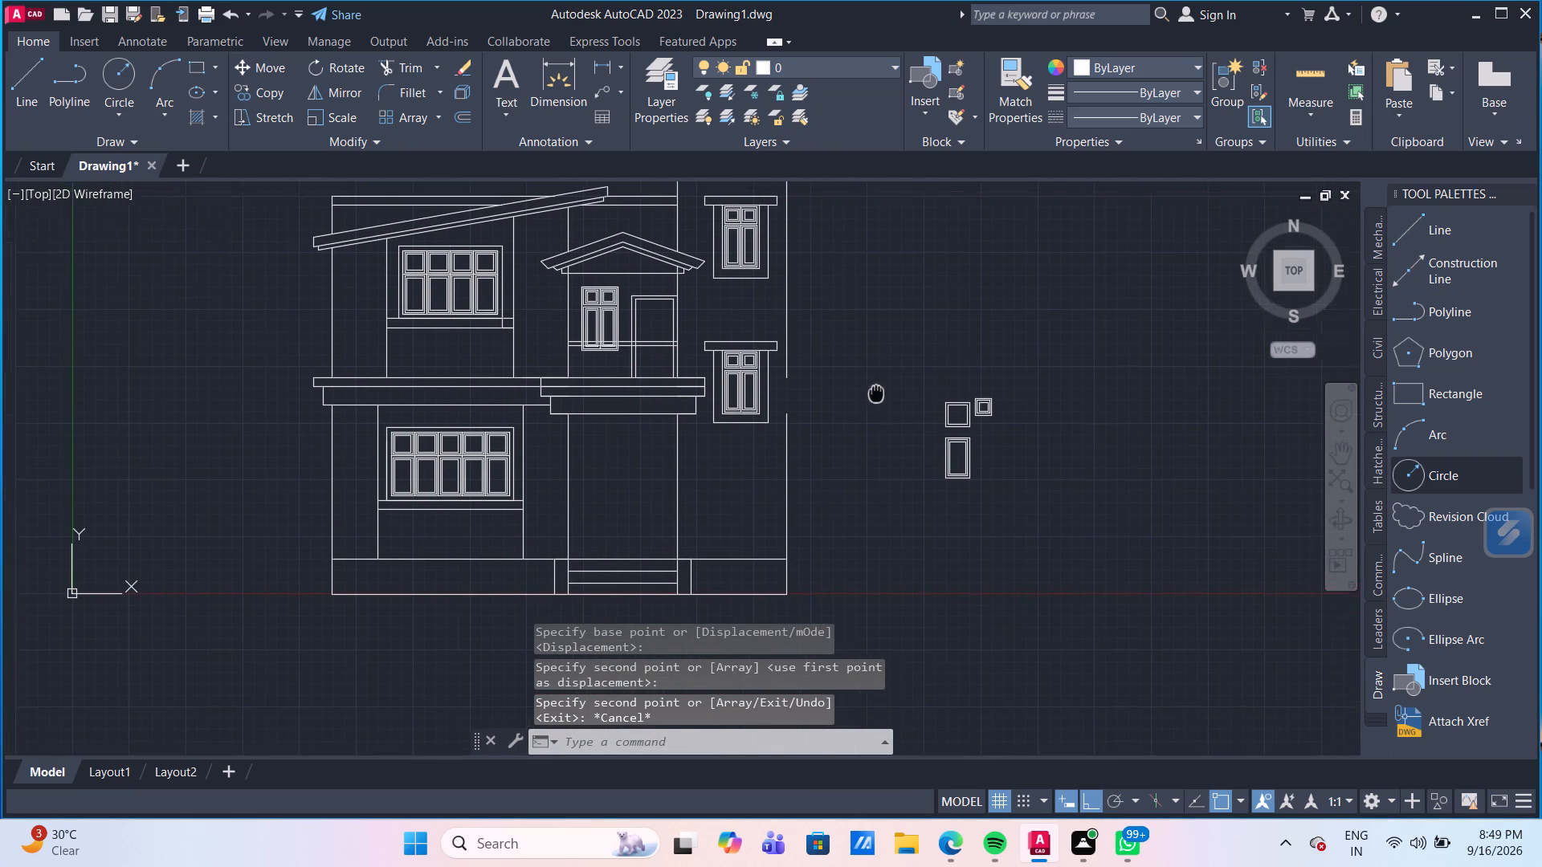
middle_click_drag(877, 413, 851, 452)
scroll(851, 452, "down", 1)
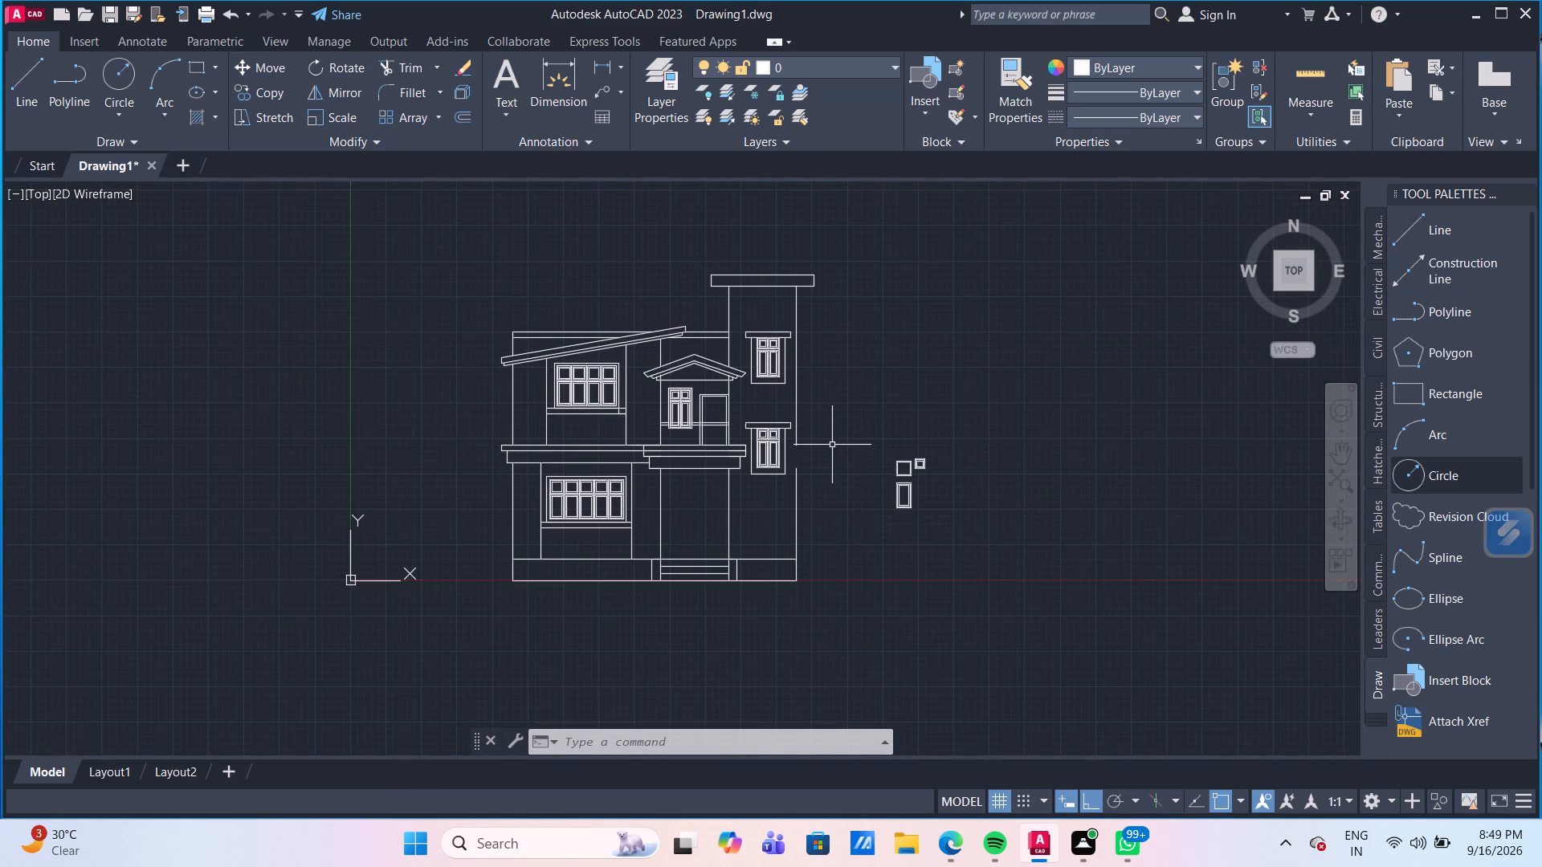
scroll(829, 450, "up", 1)
middle_click_drag(793, 350, 789, 458)
scroll(740, 444, "up", 2)
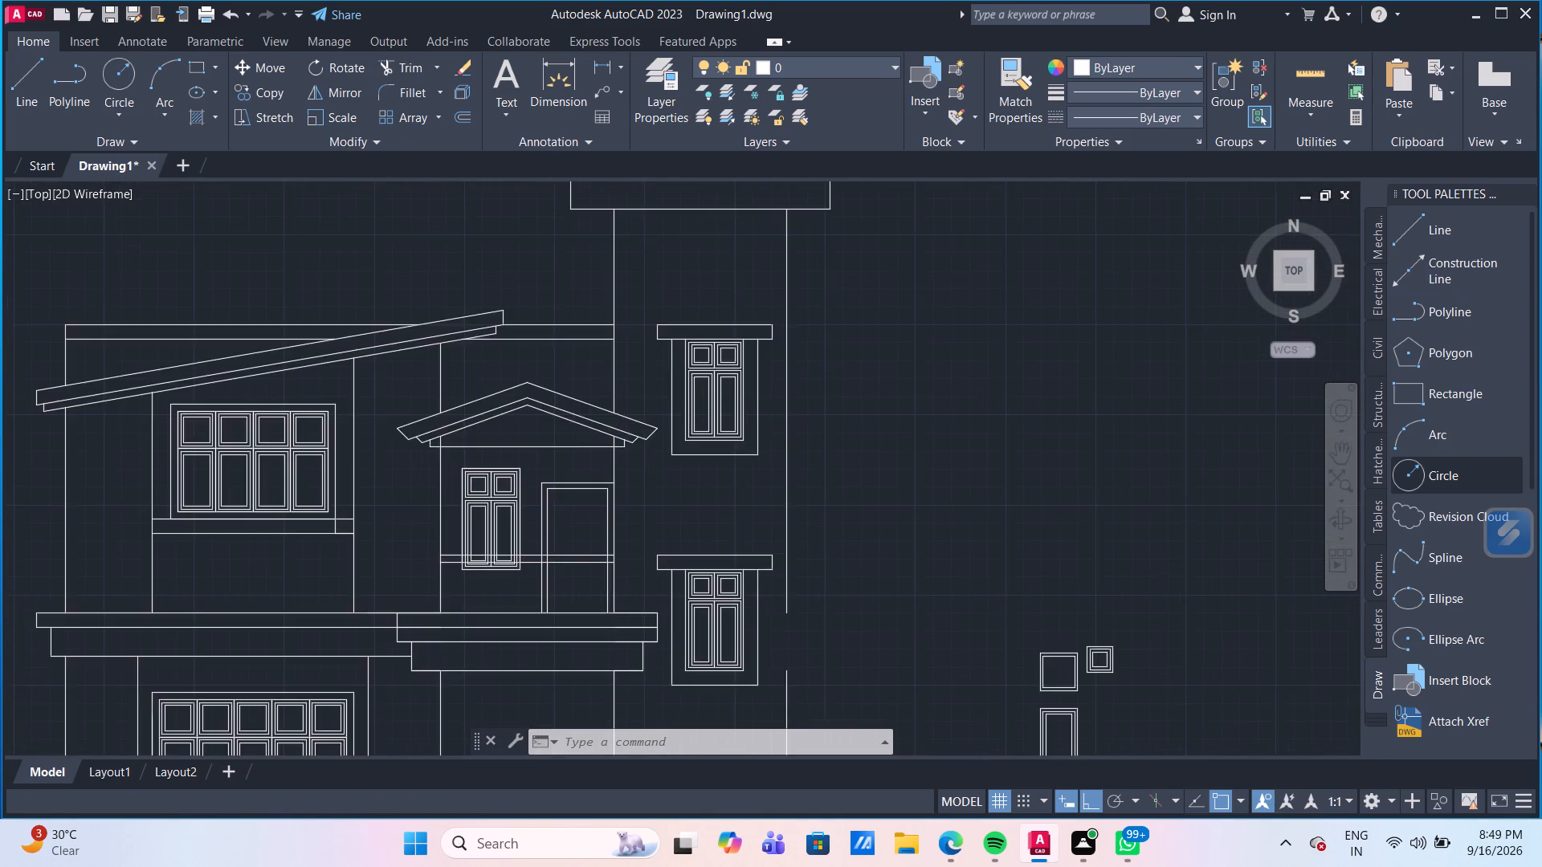
middle_click_drag(756, 454, 655, 543)
scroll(740, 495, "down", 1)
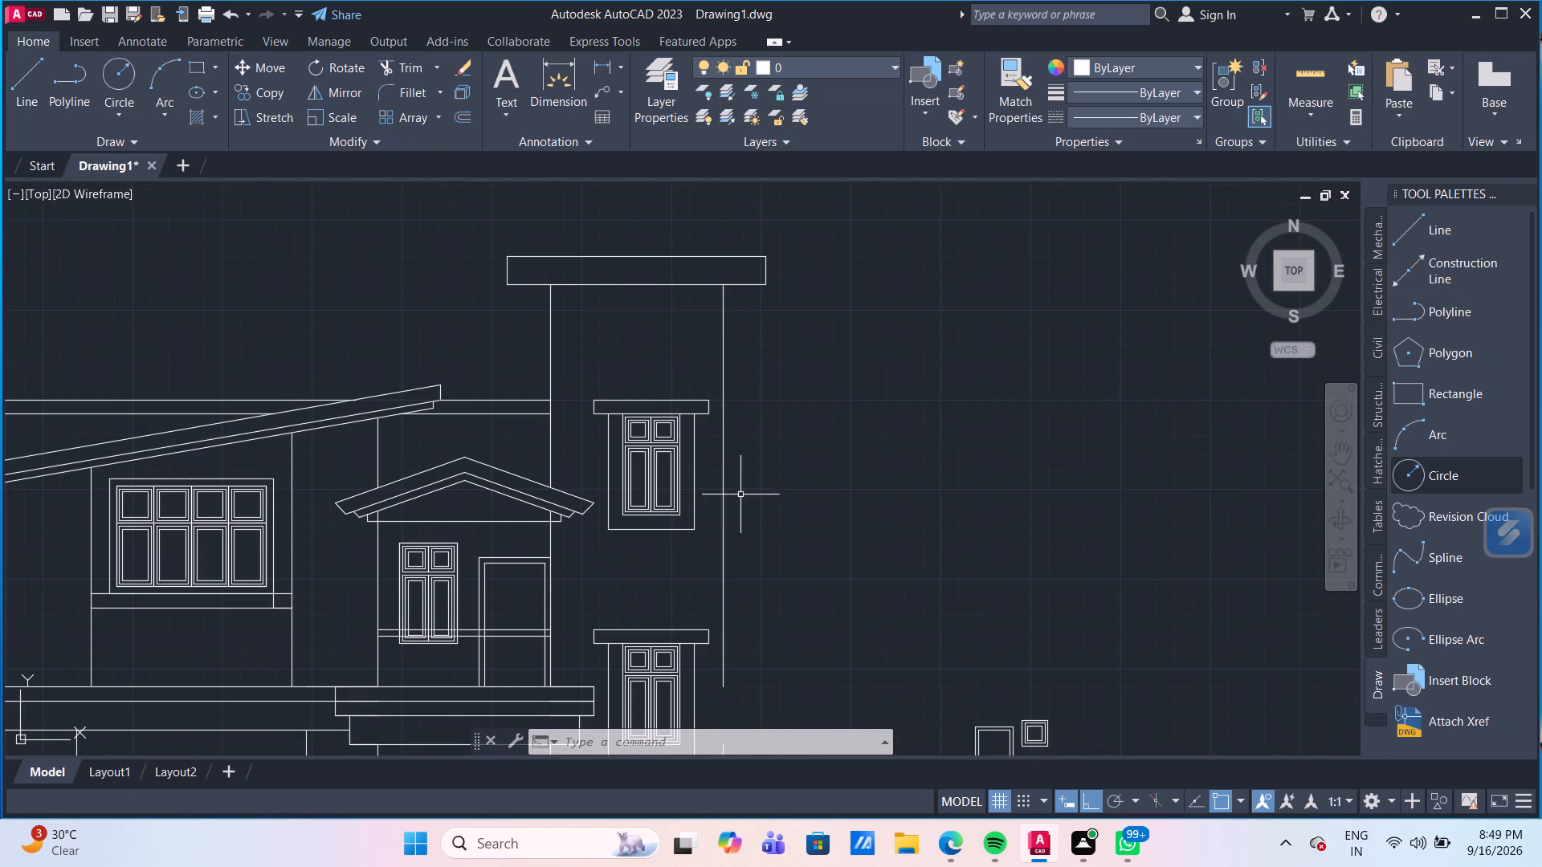
left_click_drag(1311, 69, 1277, 89)
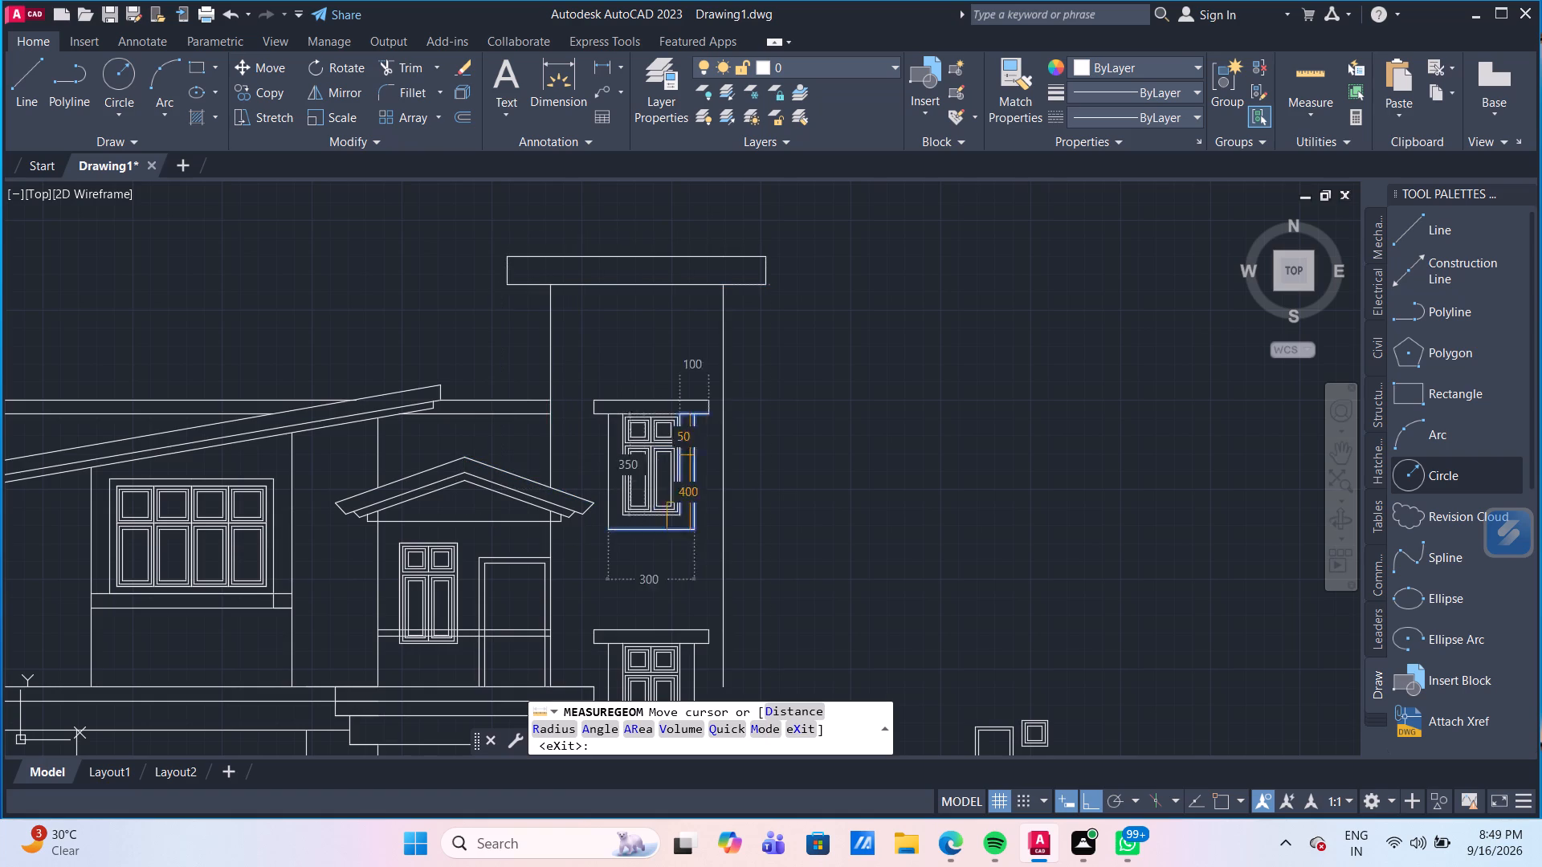
scroll(810, 428, "down", 1)
key("Escape")
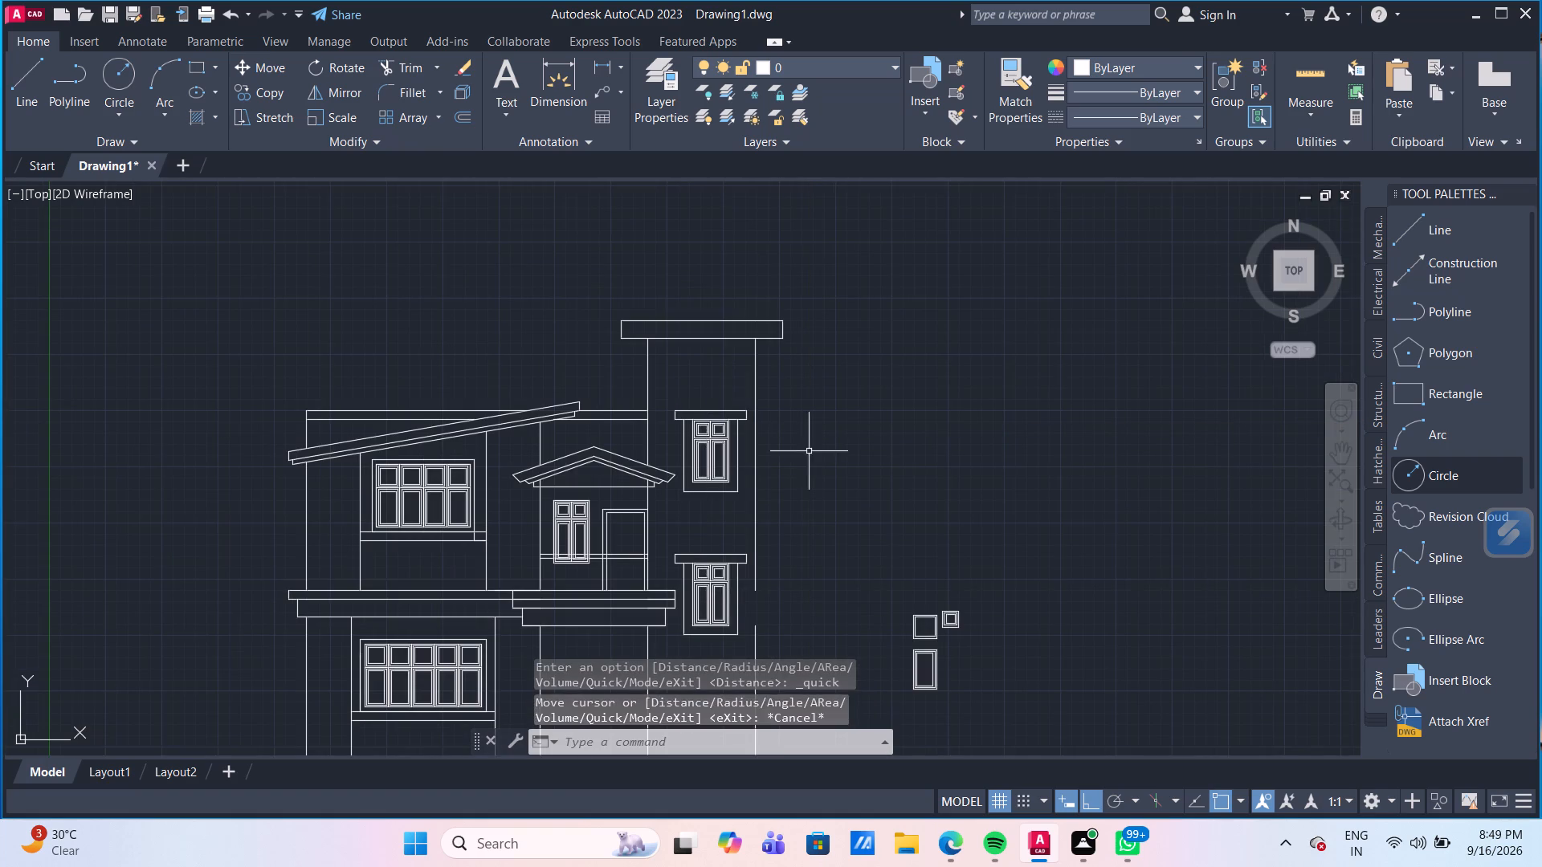
Extend the right bay's outer wall line to close the gap beside the lower window.
middle_click_drag(803, 472, 728, 346)
scroll(704, 350, "down", 1)
type("EX")
key("Return")
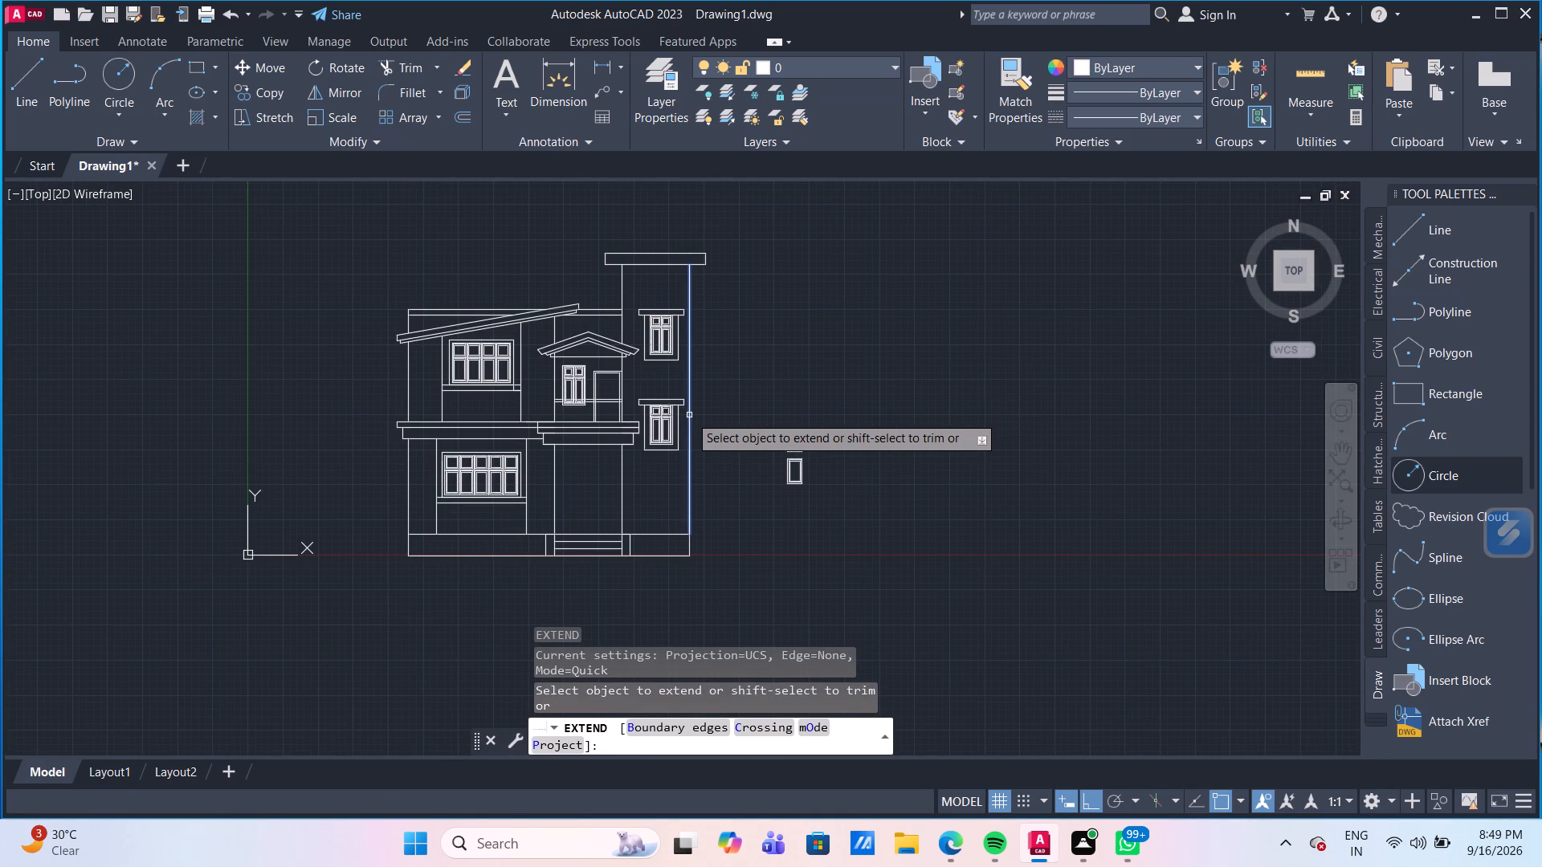
left_click(689, 415)
key("Escape")
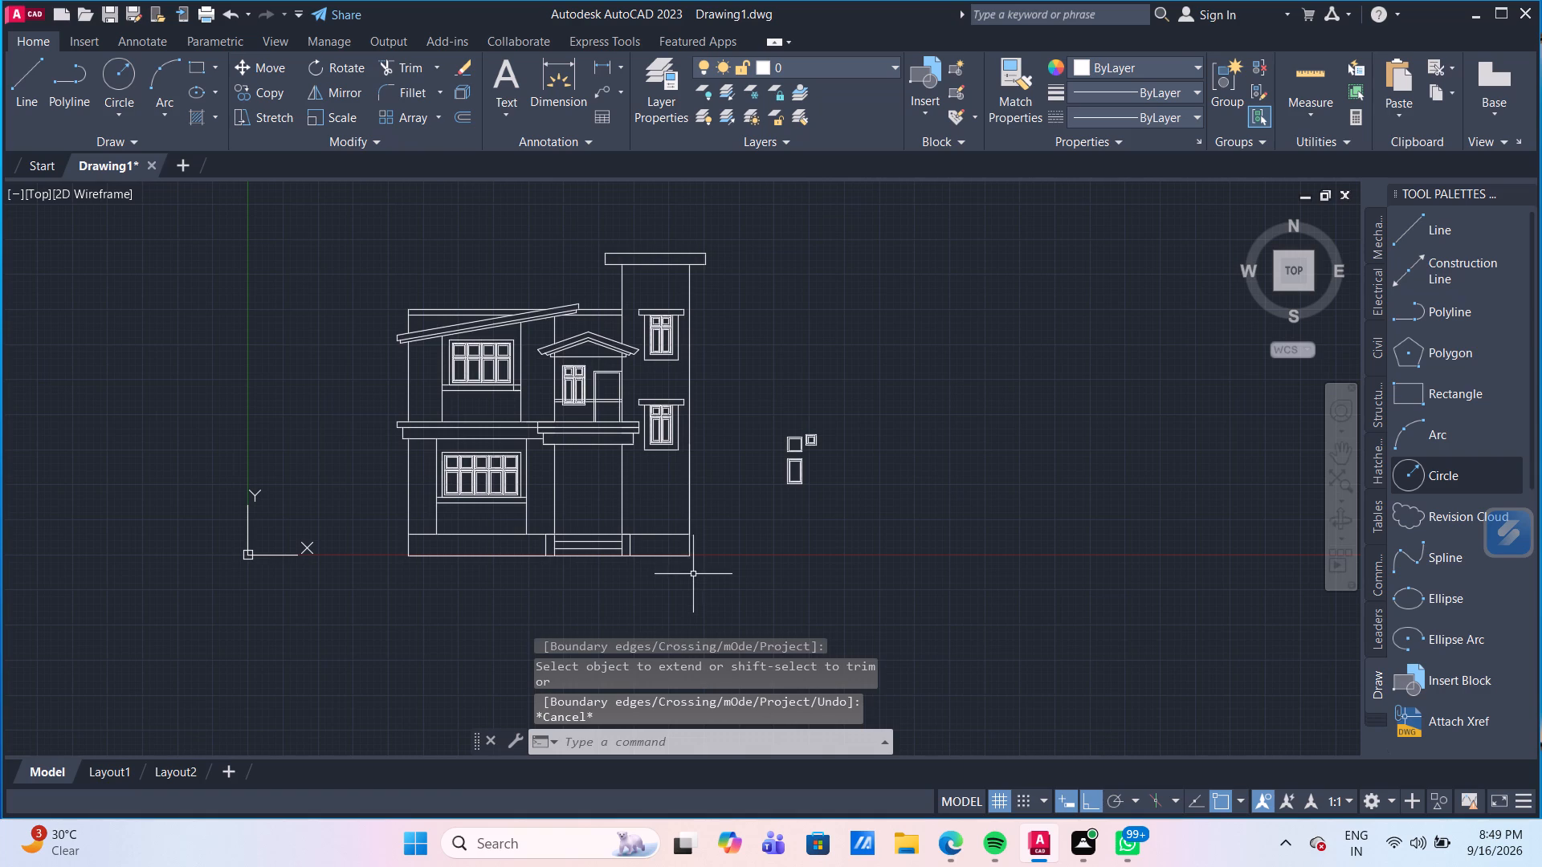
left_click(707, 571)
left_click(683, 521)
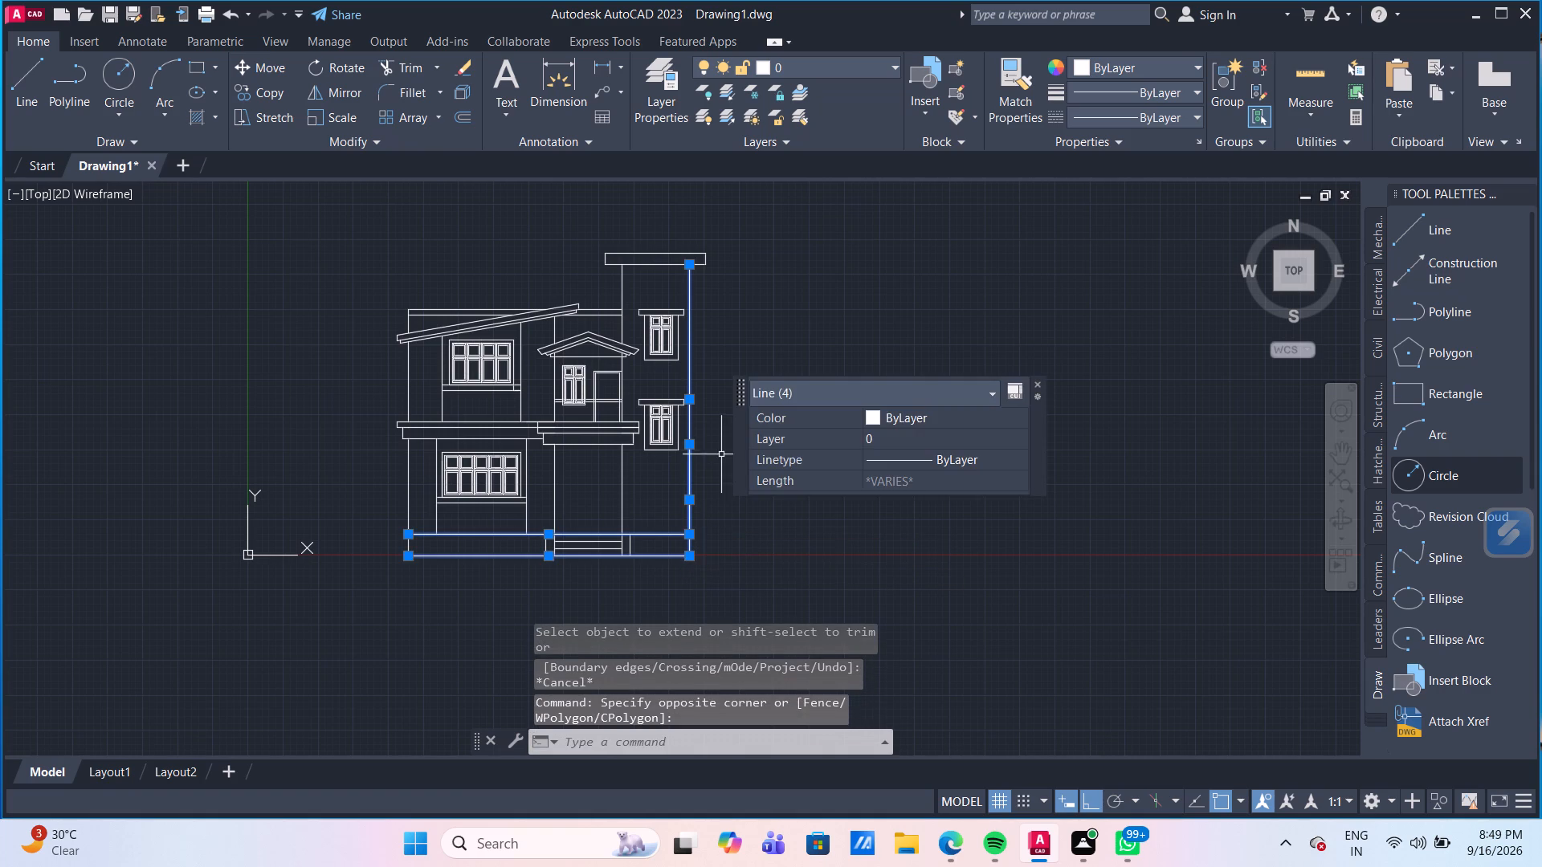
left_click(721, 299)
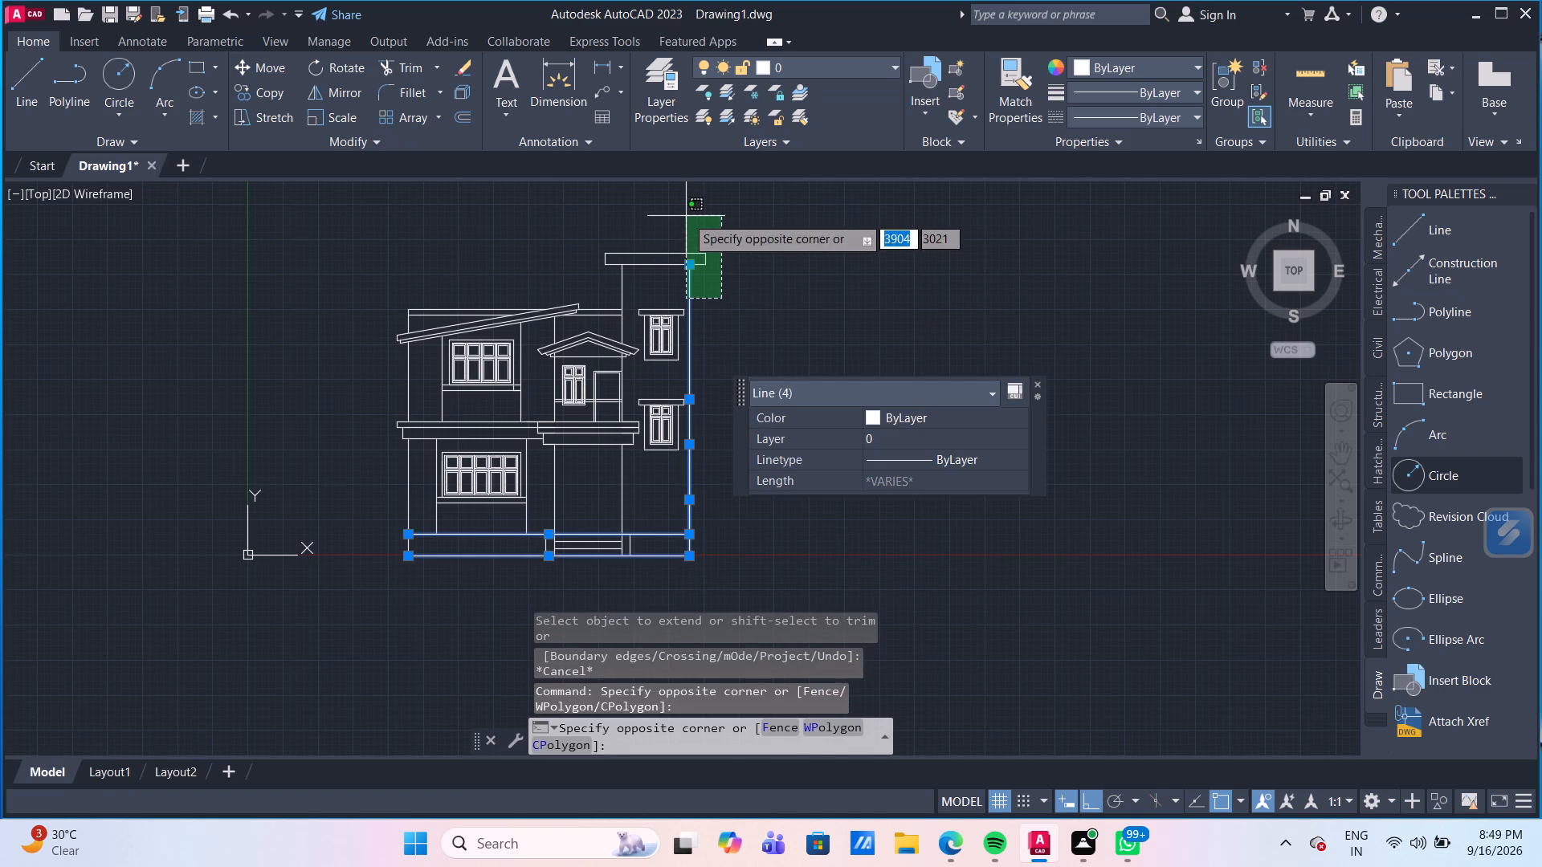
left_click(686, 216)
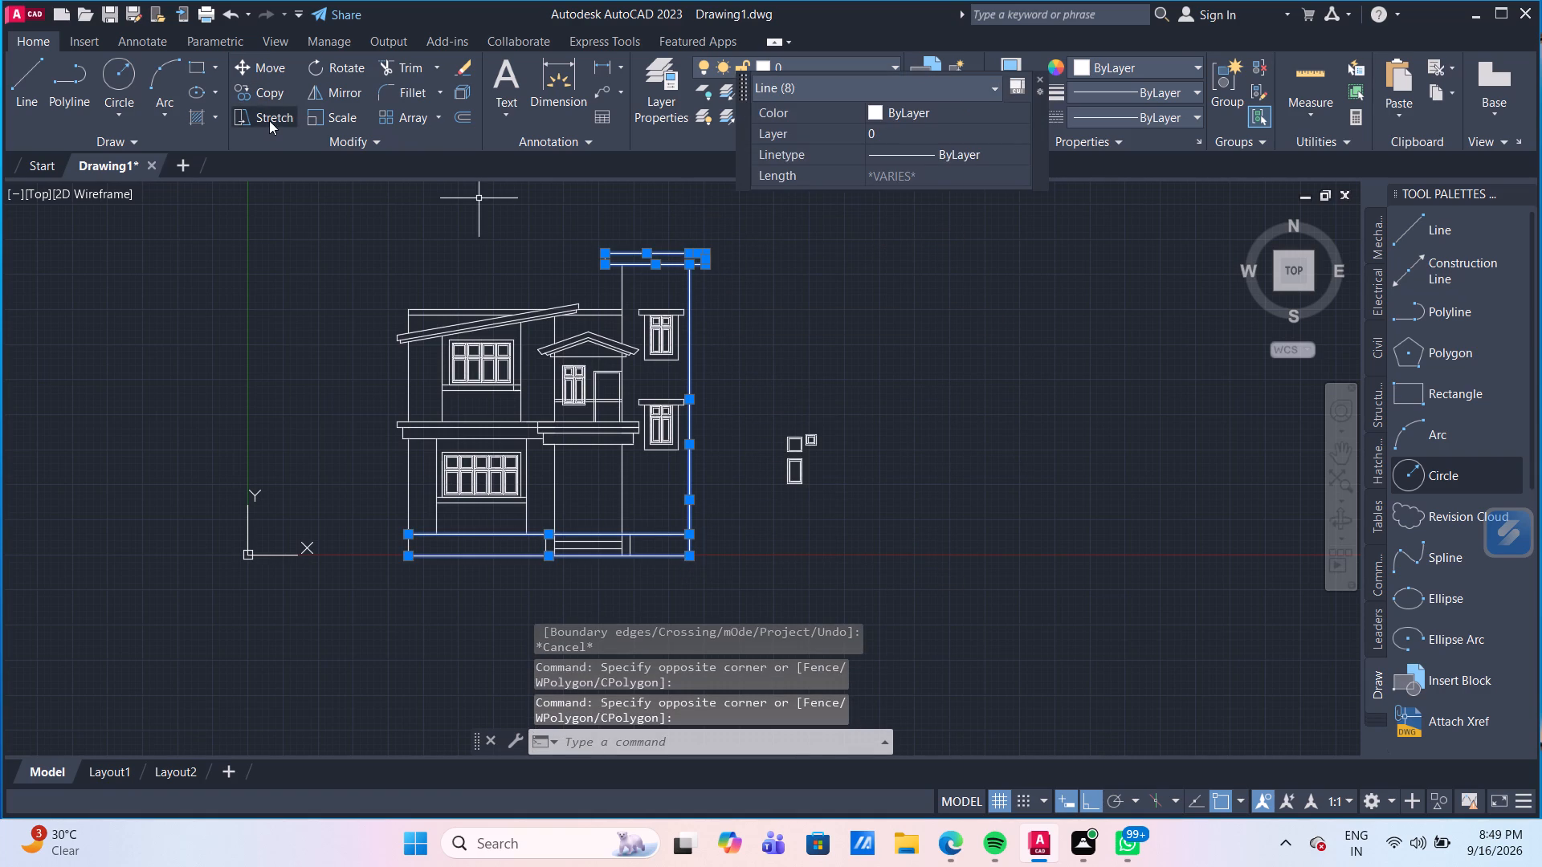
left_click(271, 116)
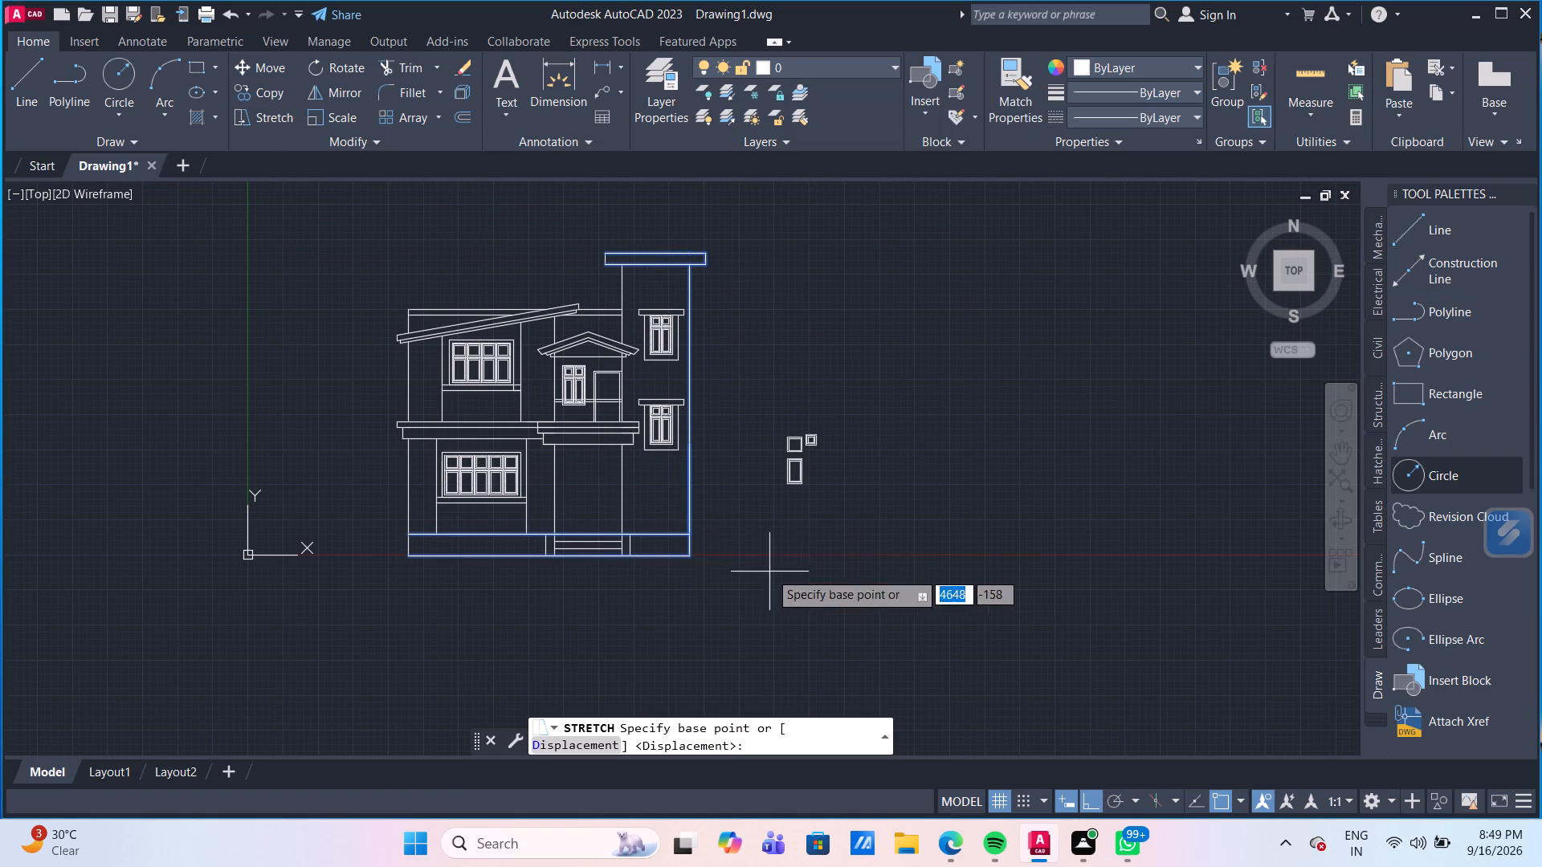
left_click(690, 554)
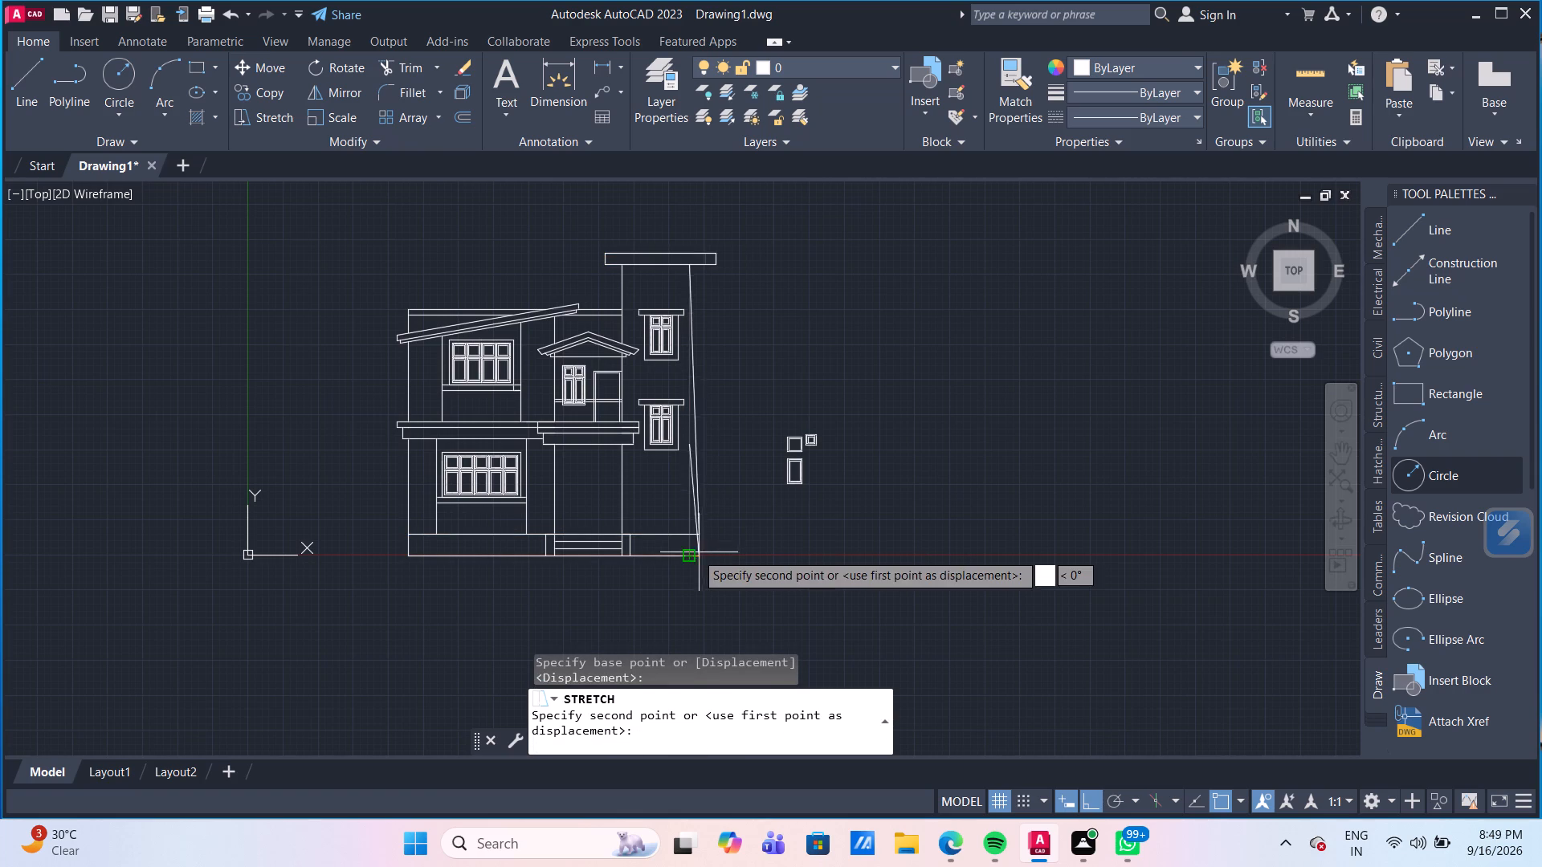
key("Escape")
Offset both segments of the right bay's outer wall line and the end line of its roof slab outward by 100.
scroll(705, 553, "up", 1)
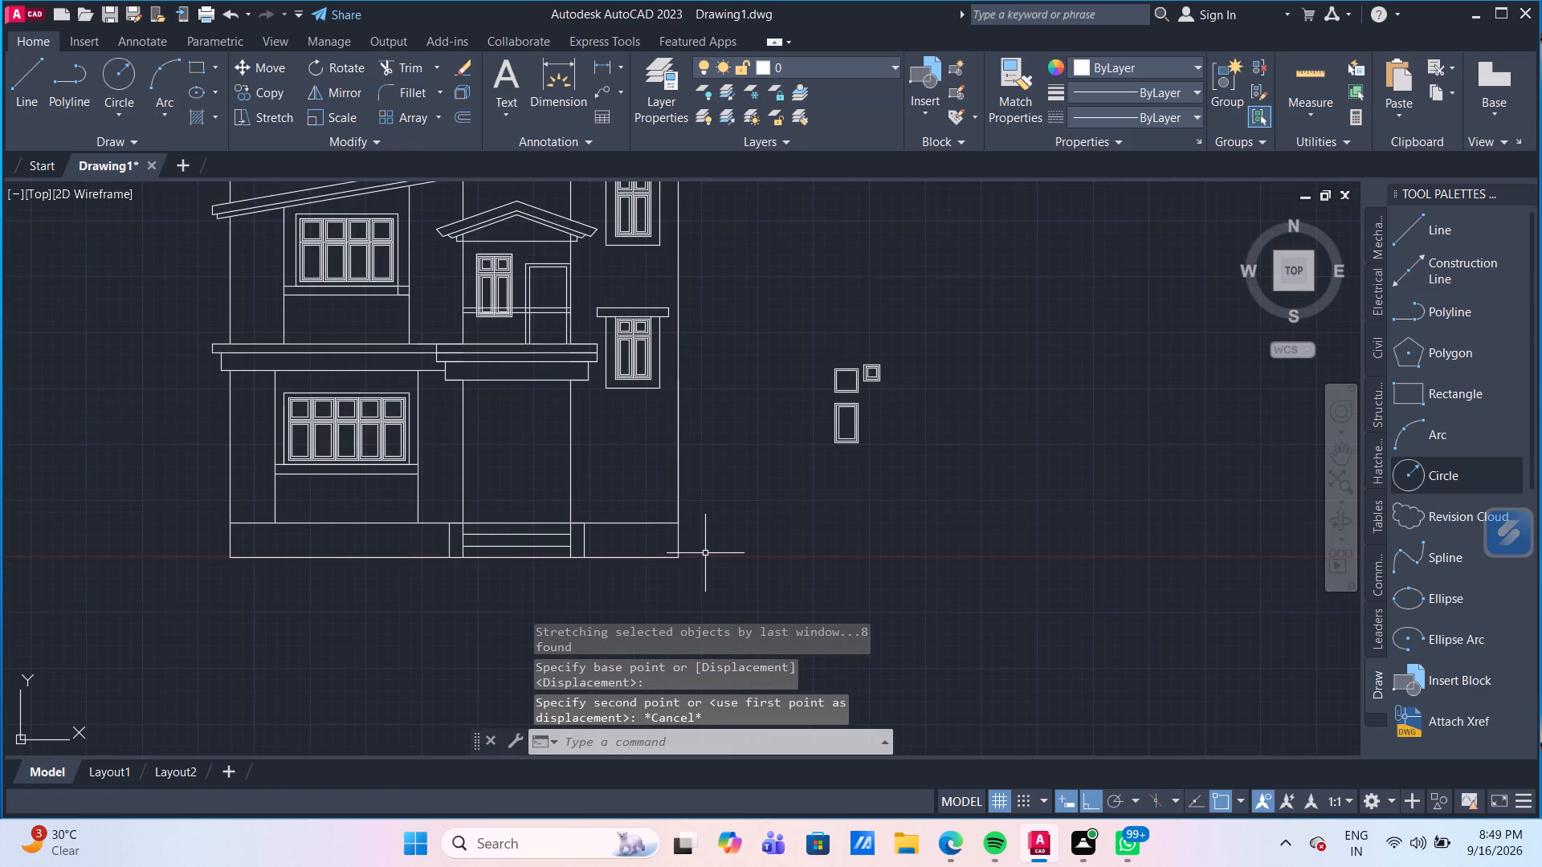
scroll(705, 553, "down", 2)
scroll(708, 312, "up", 1)
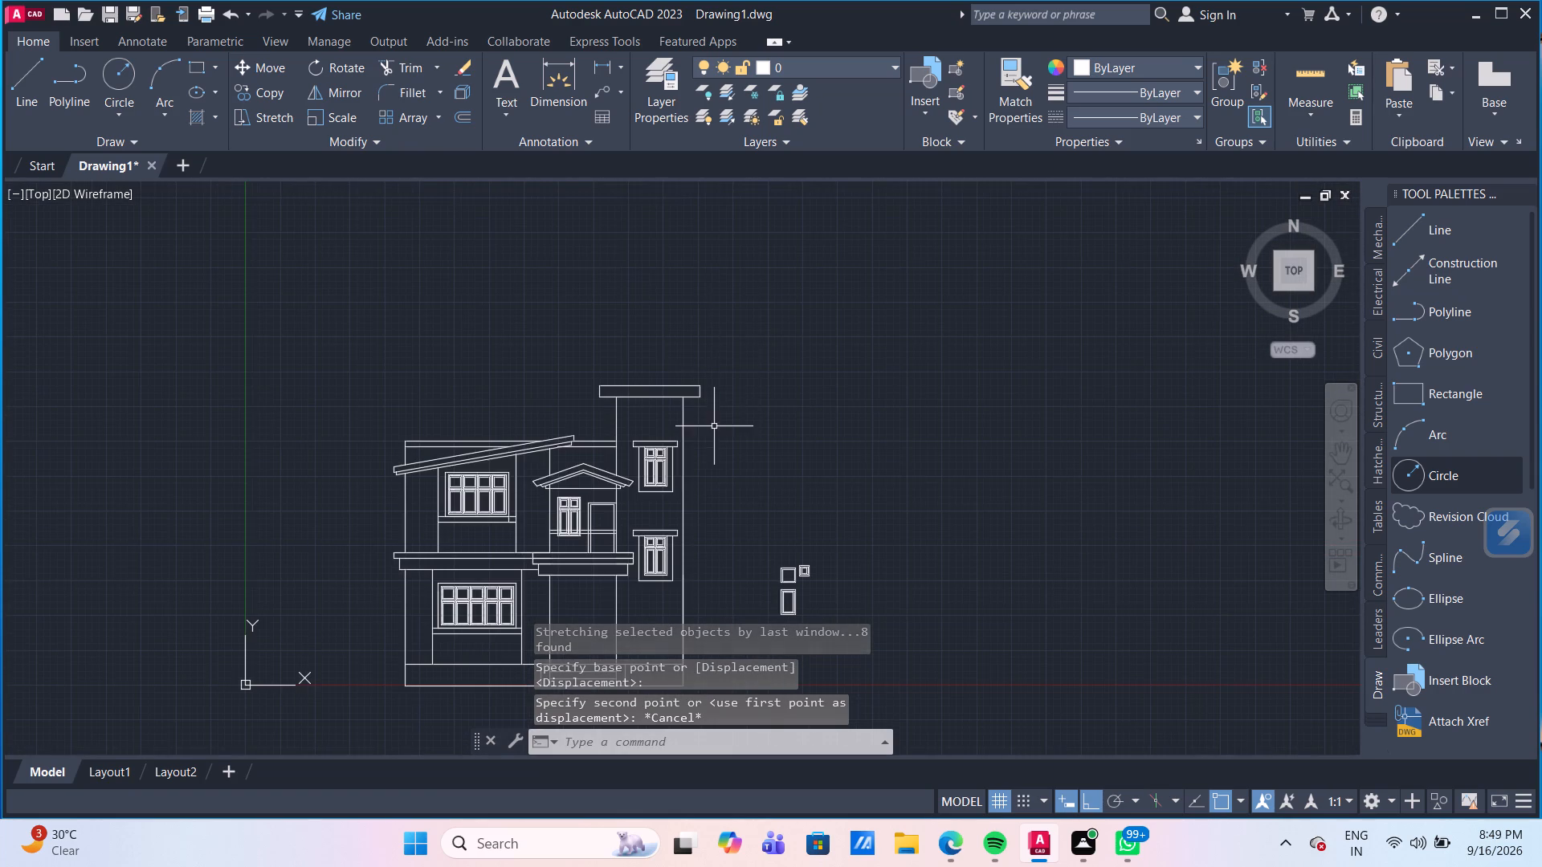
scroll(714, 426, "up", 1)
middle_click_drag(714, 426, 696, 383)
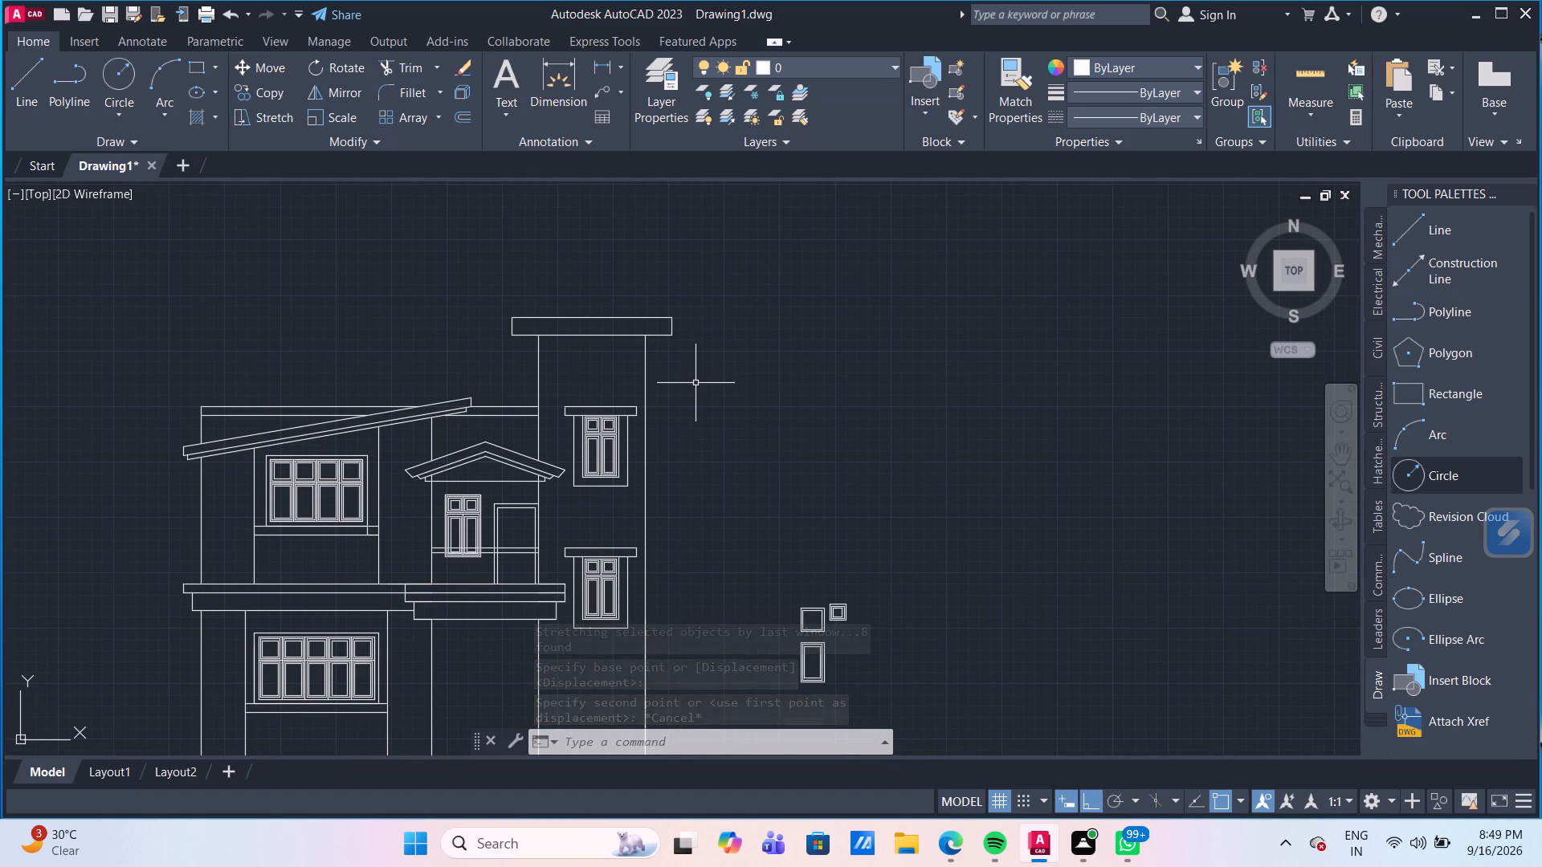
key("o")
key("Return")
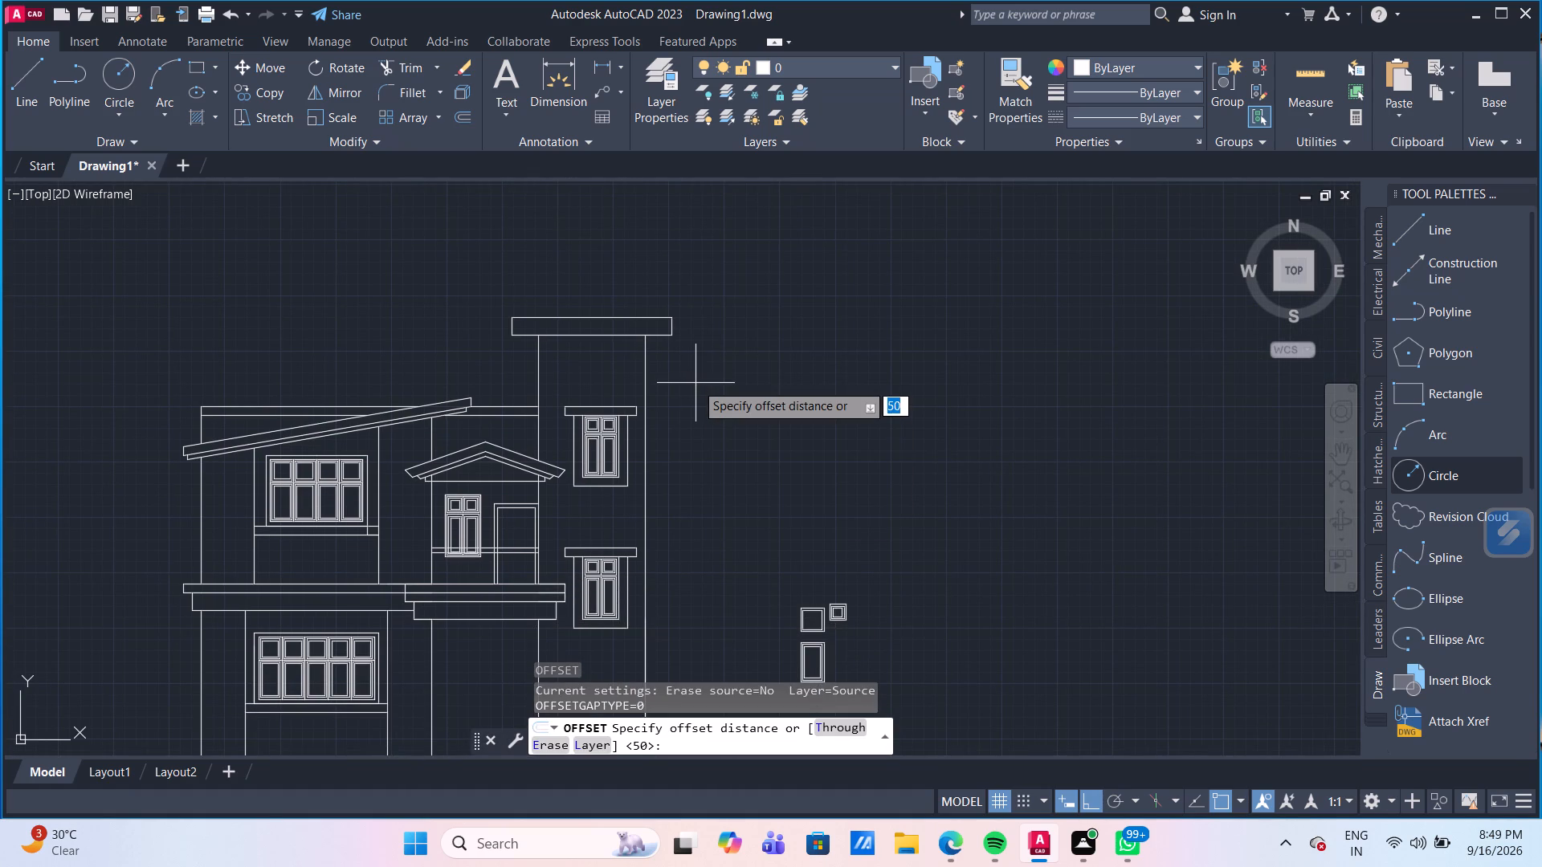
type("100")
key("Return")
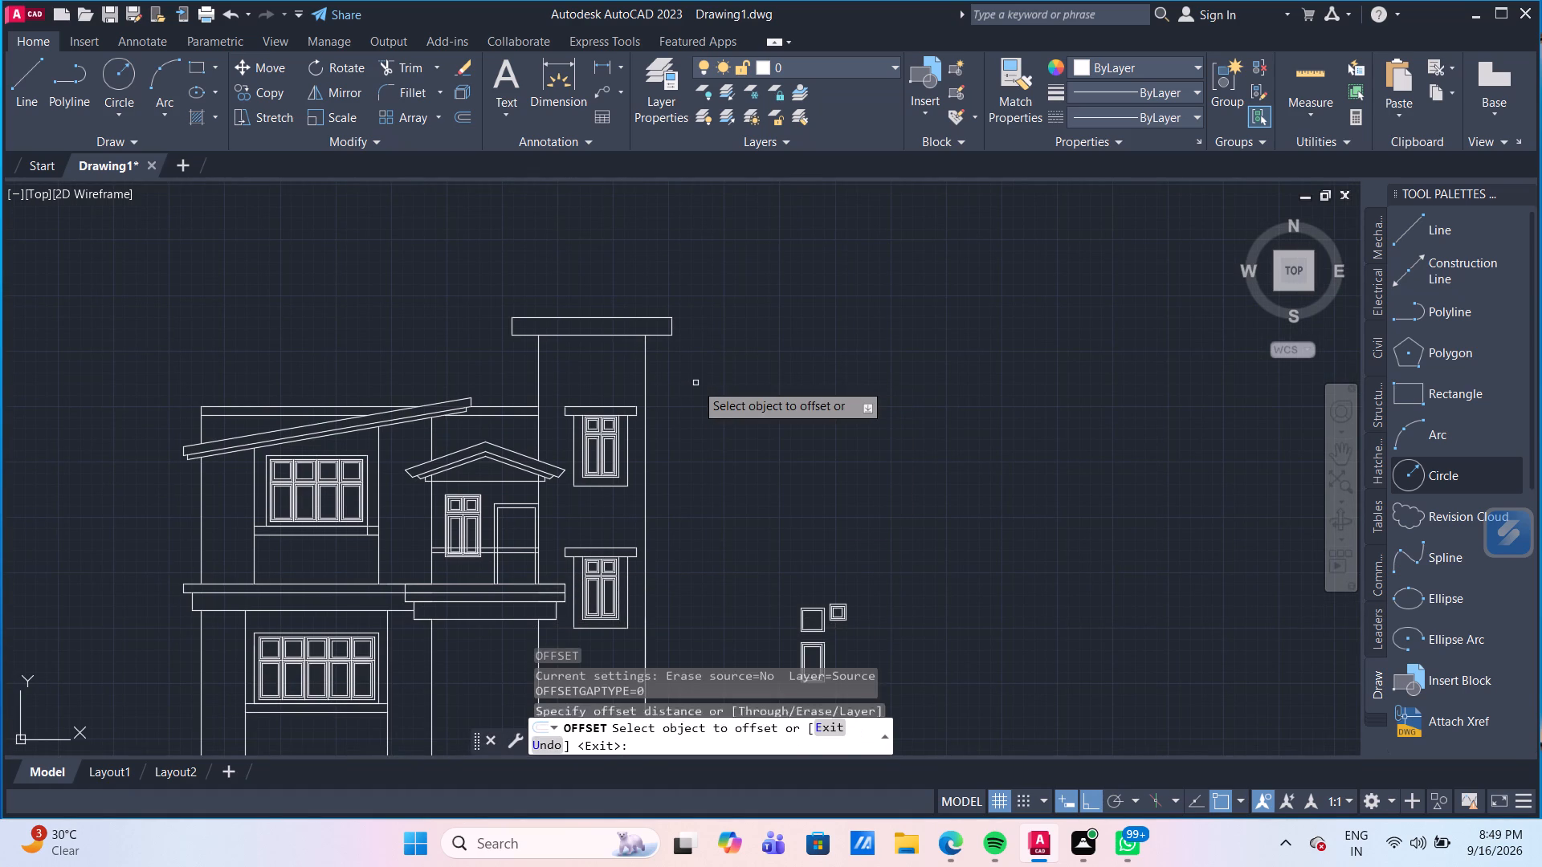
middle_click_drag(696, 383, 658, 311)
scroll(658, 311, "down", 1)
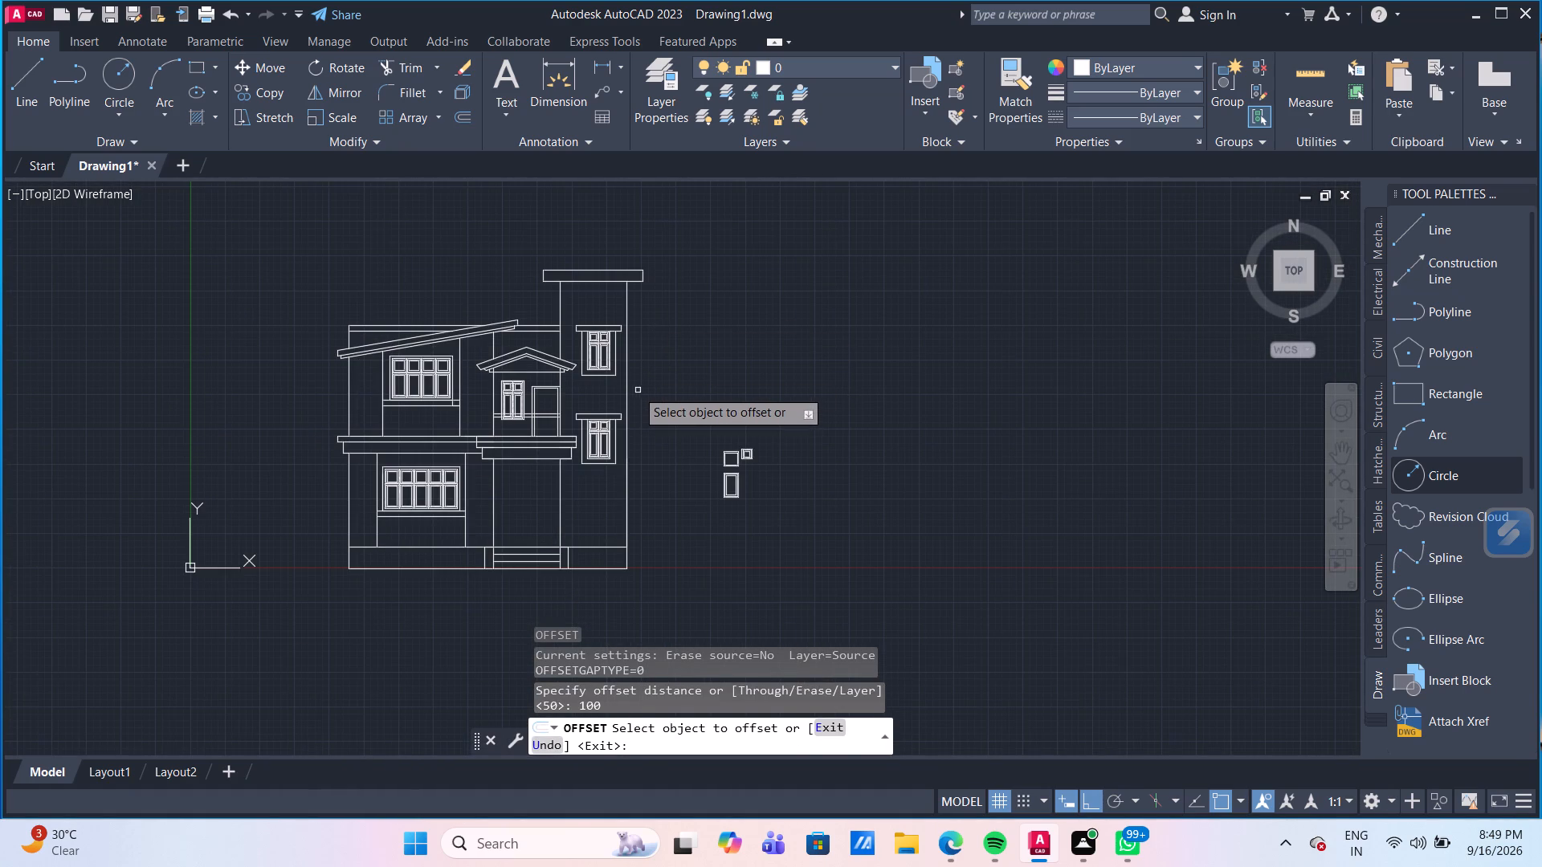
left_click(627, 388)
left_click(647, 391)
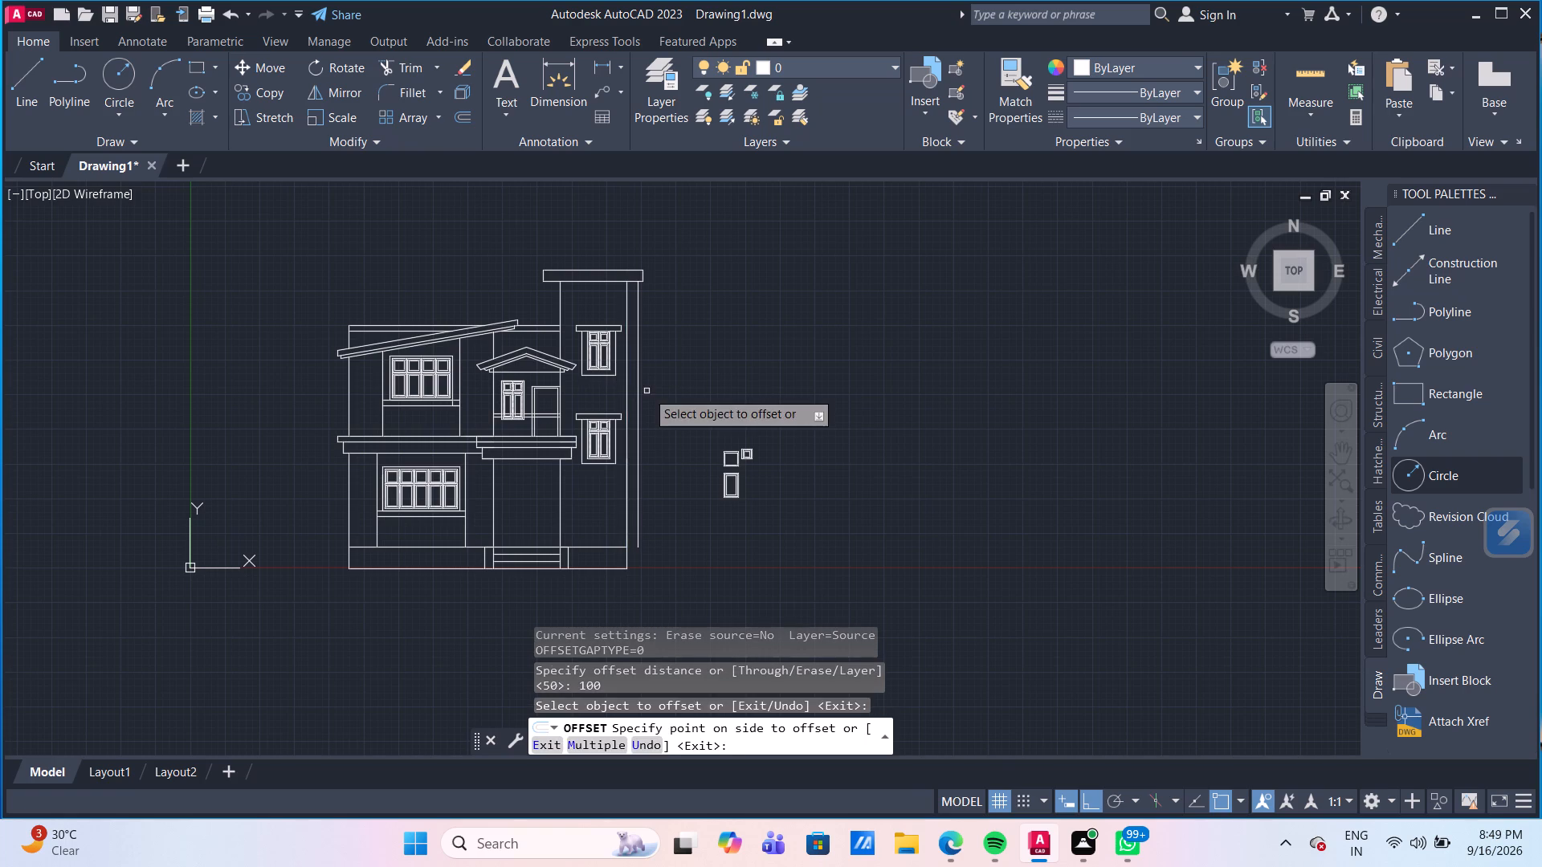
left_click(643, 276)
left_click(712, 264)
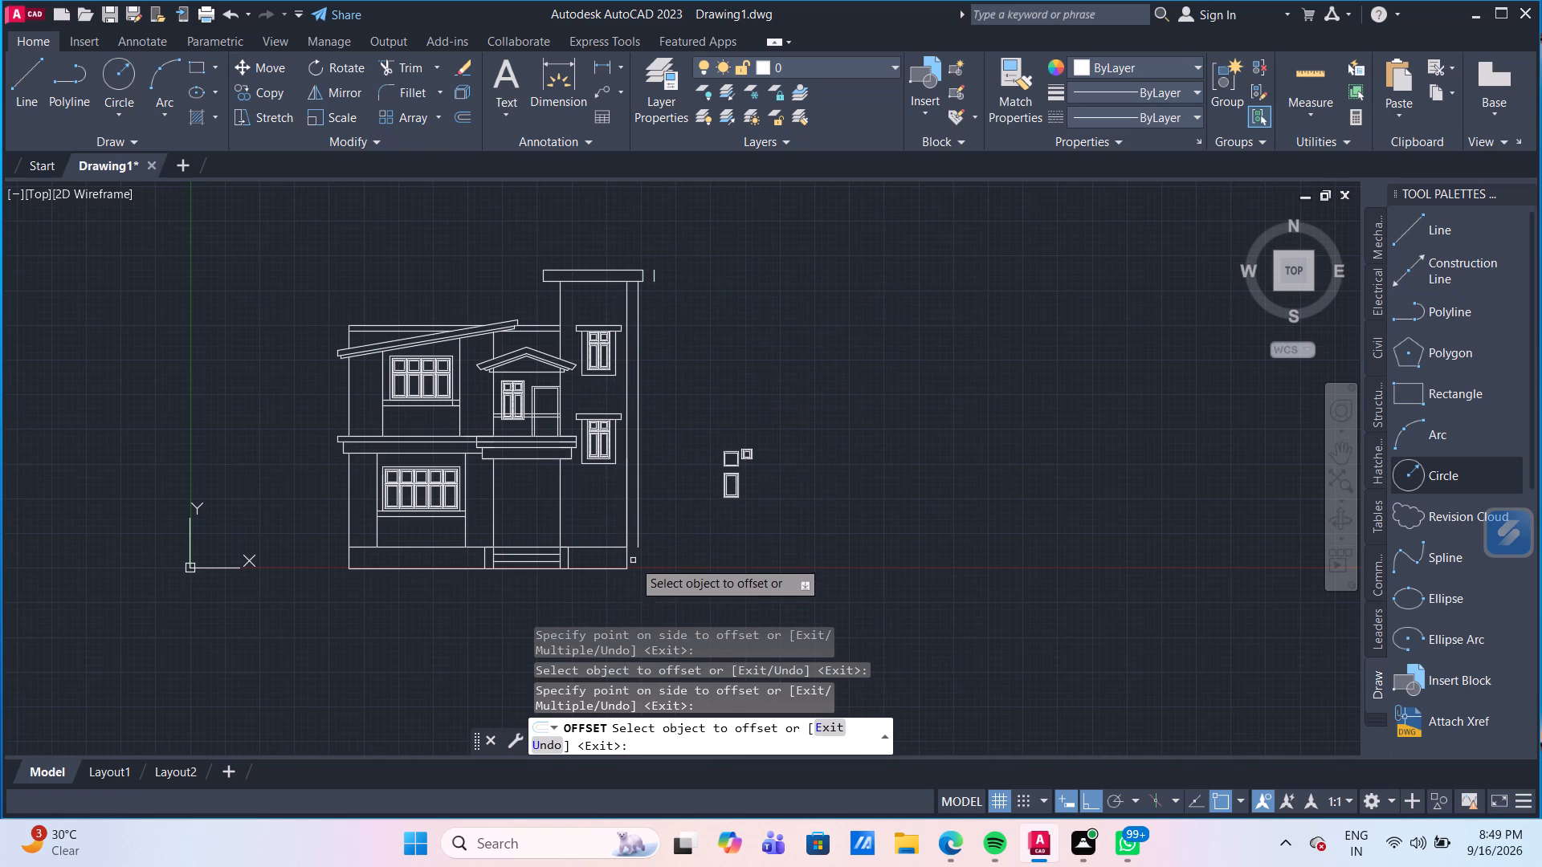
left_click(628, 559)
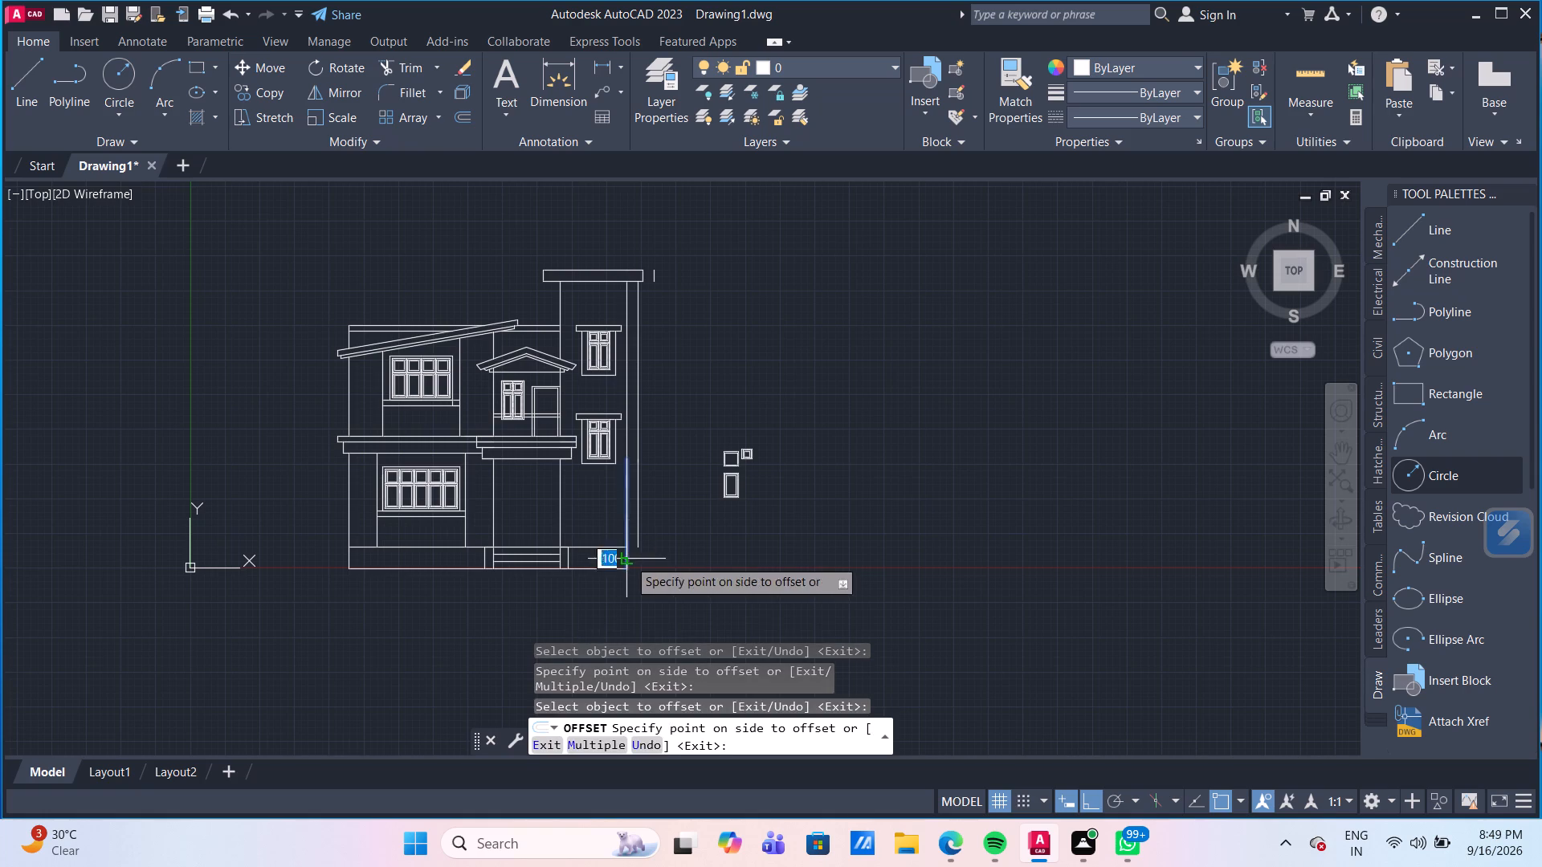
left_click(672, 551)
key("Escape")
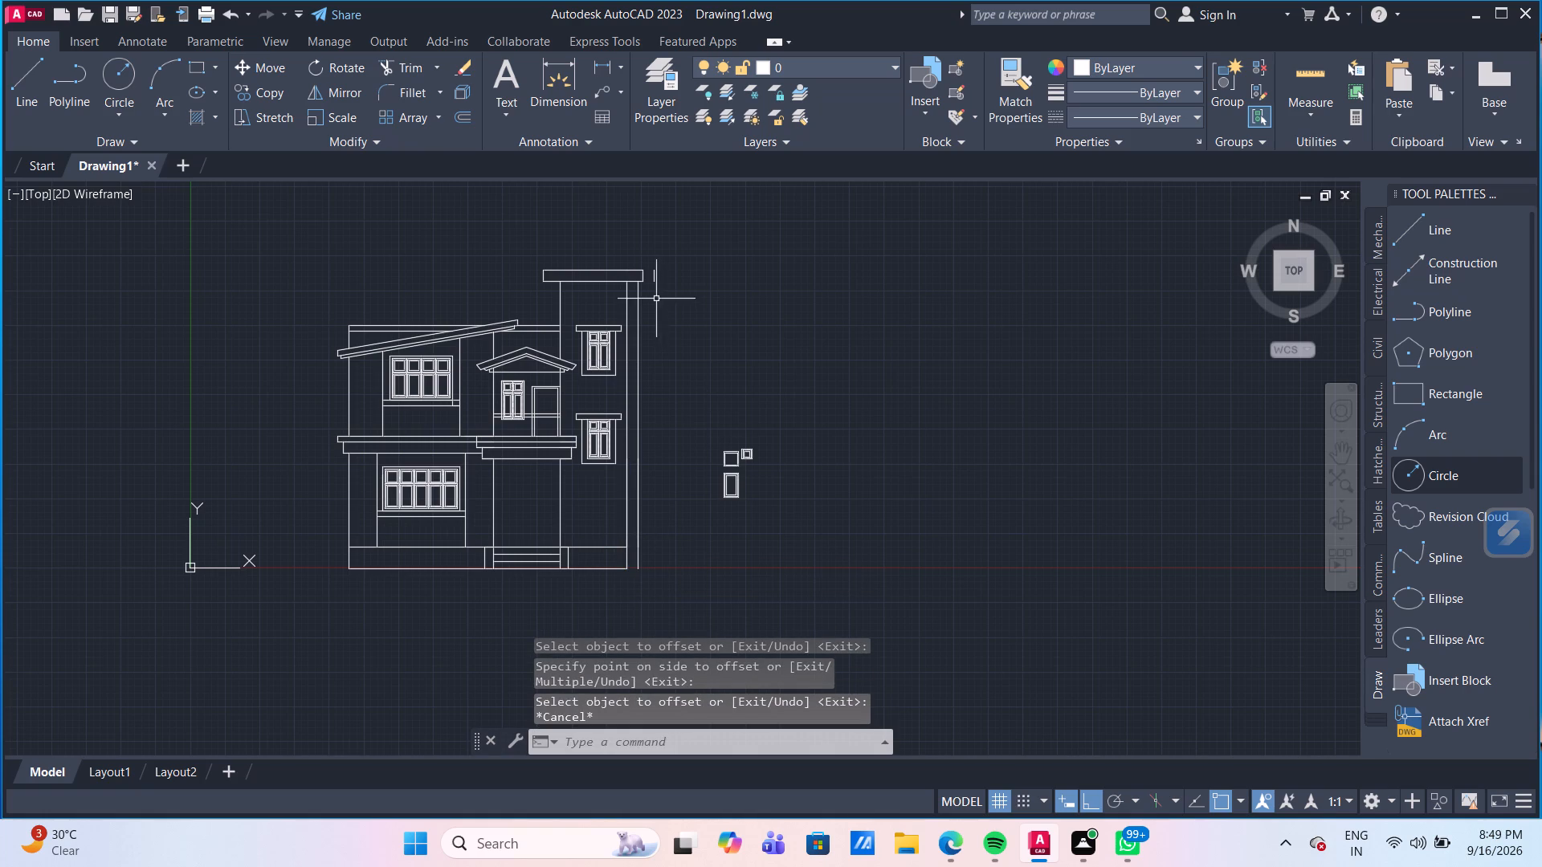
Extend the top and bottom lines of the right bay's roof slab to the new outer end line.
scroll(679, 311, "up", 1)
middle_click_drag(681, 312, 697, 333)
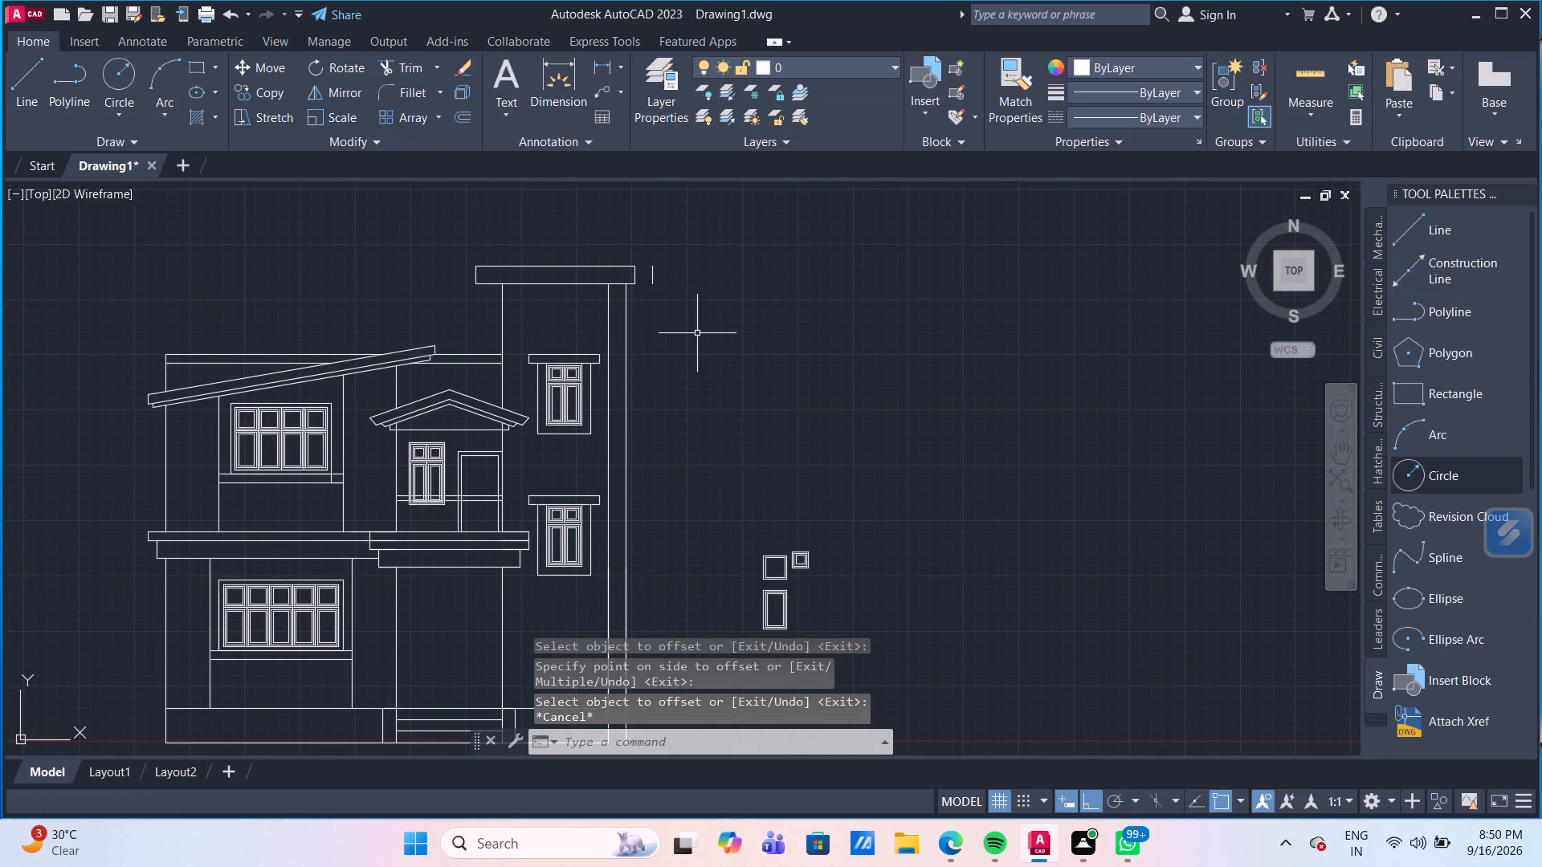
type("EX")
key("Return")
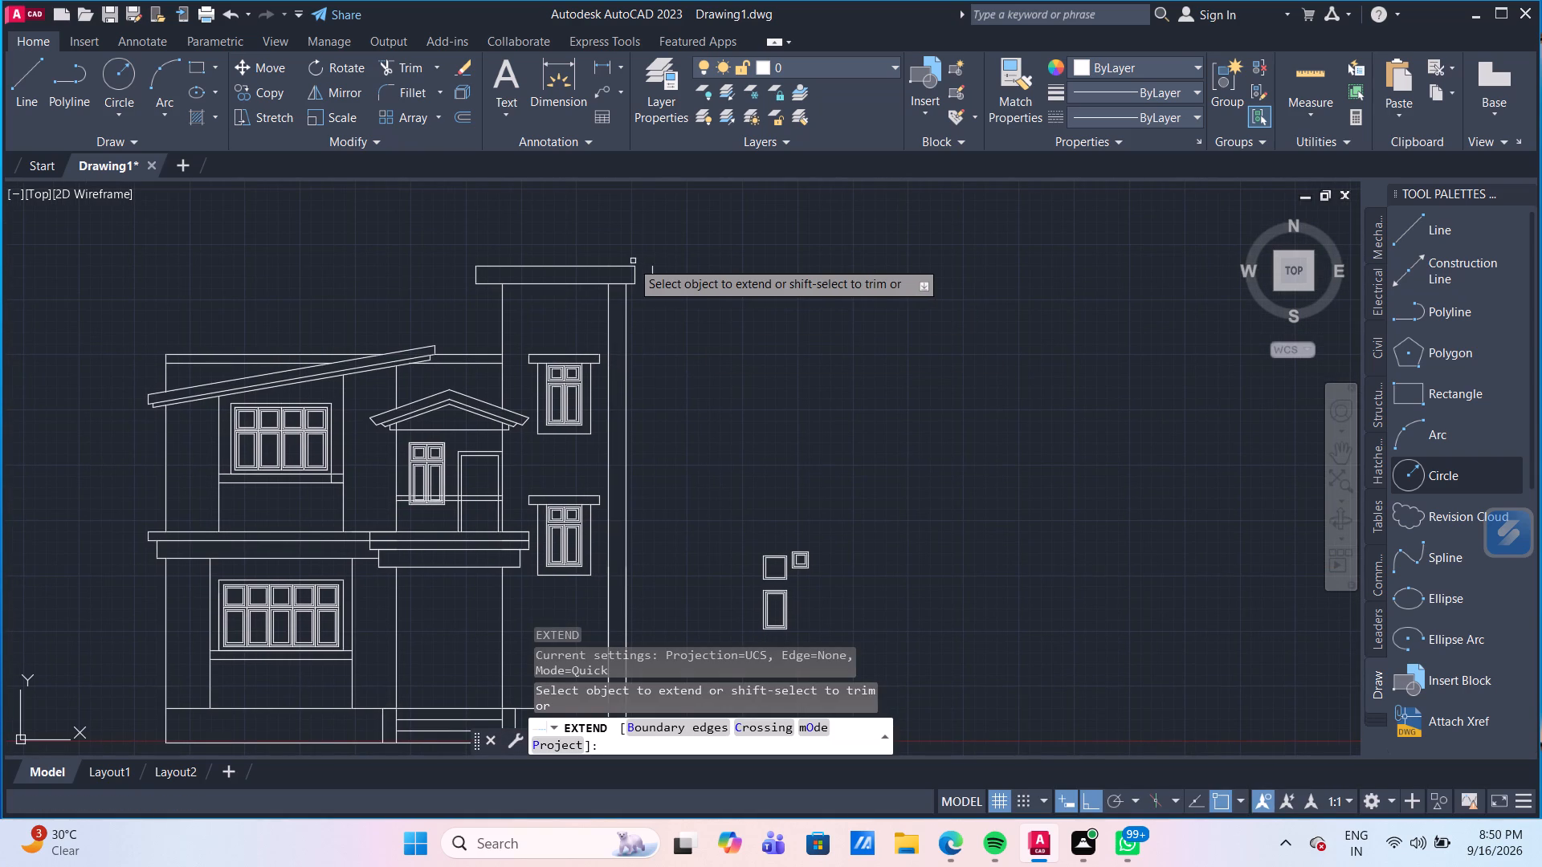
left_click(627, 269)
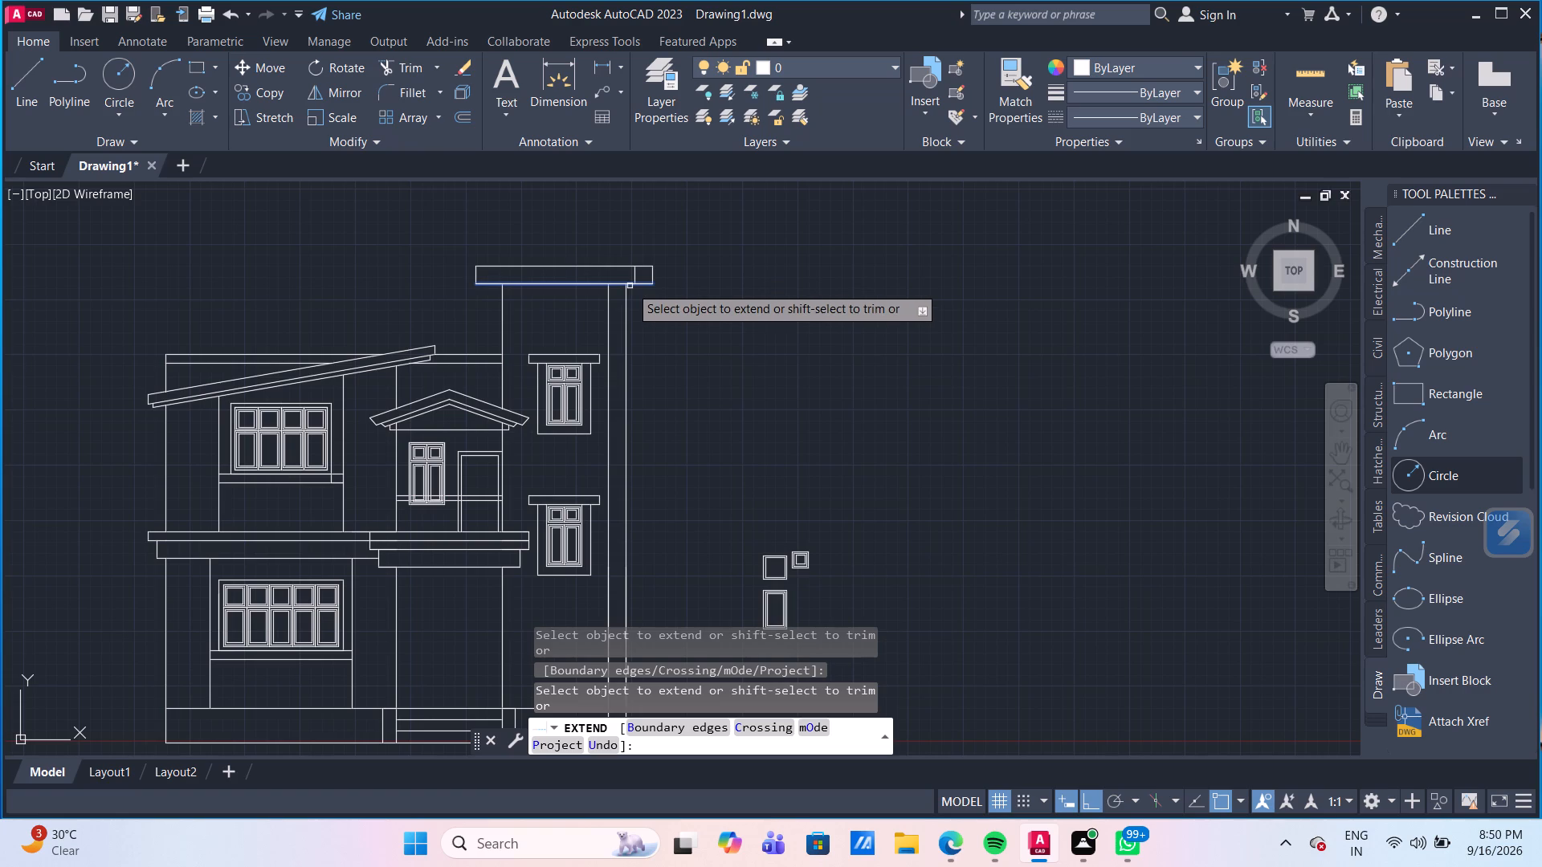
left_click(630, 286)
Extend the ground line and the plinth's top line to the right bay's new outer wall line.
middle_click_drag(657, 394, 657, 348)
middle_click_drag(650, 440, 639, 267)
scroll(630, 307, "down", 1)
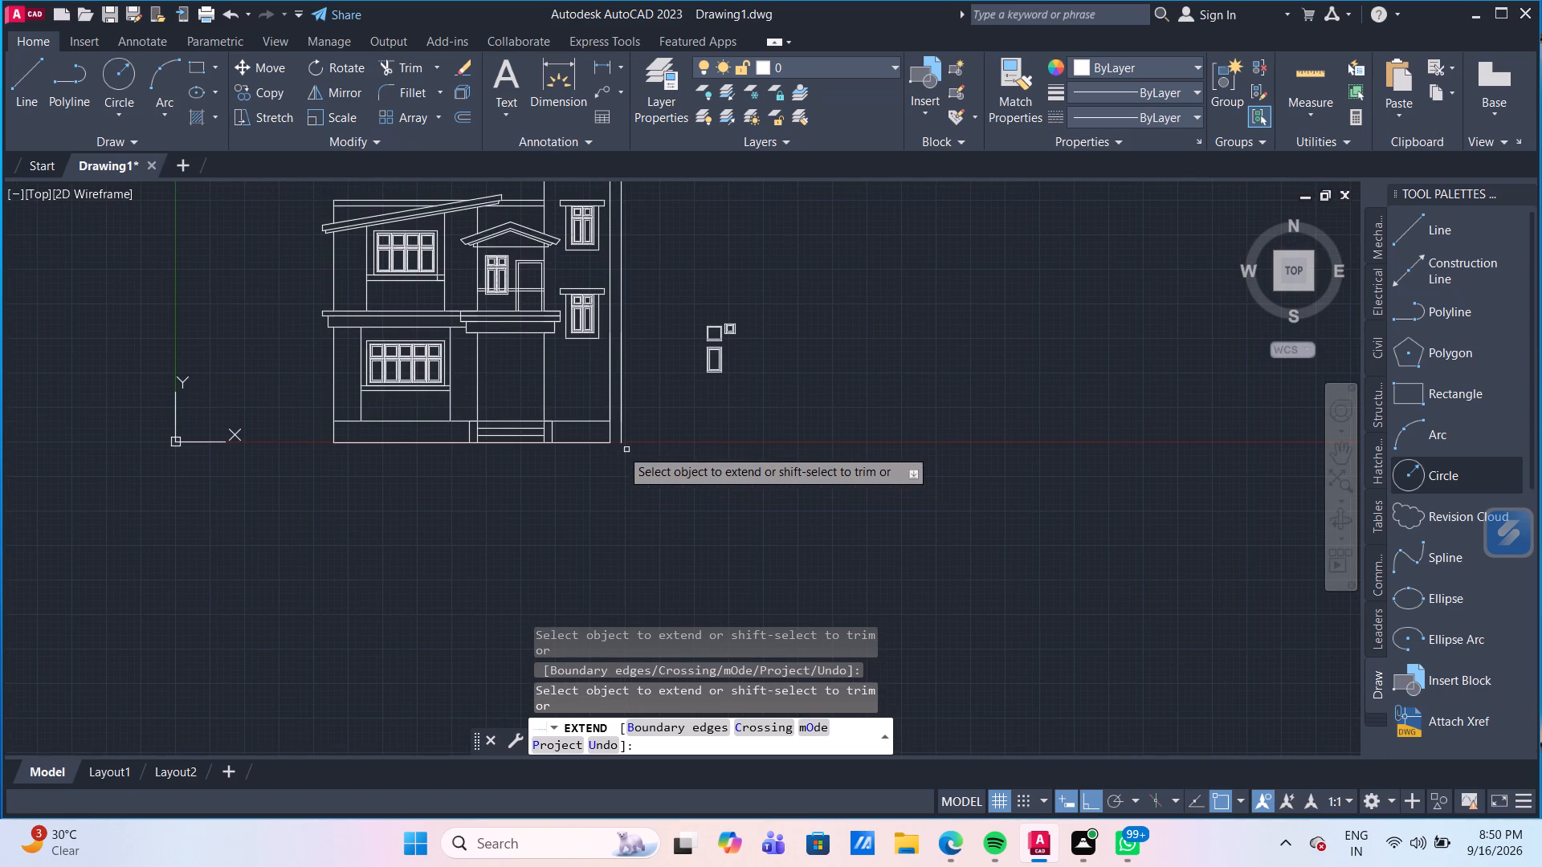
scroll(608, 444, "up", 1)
left_click(589, 442)
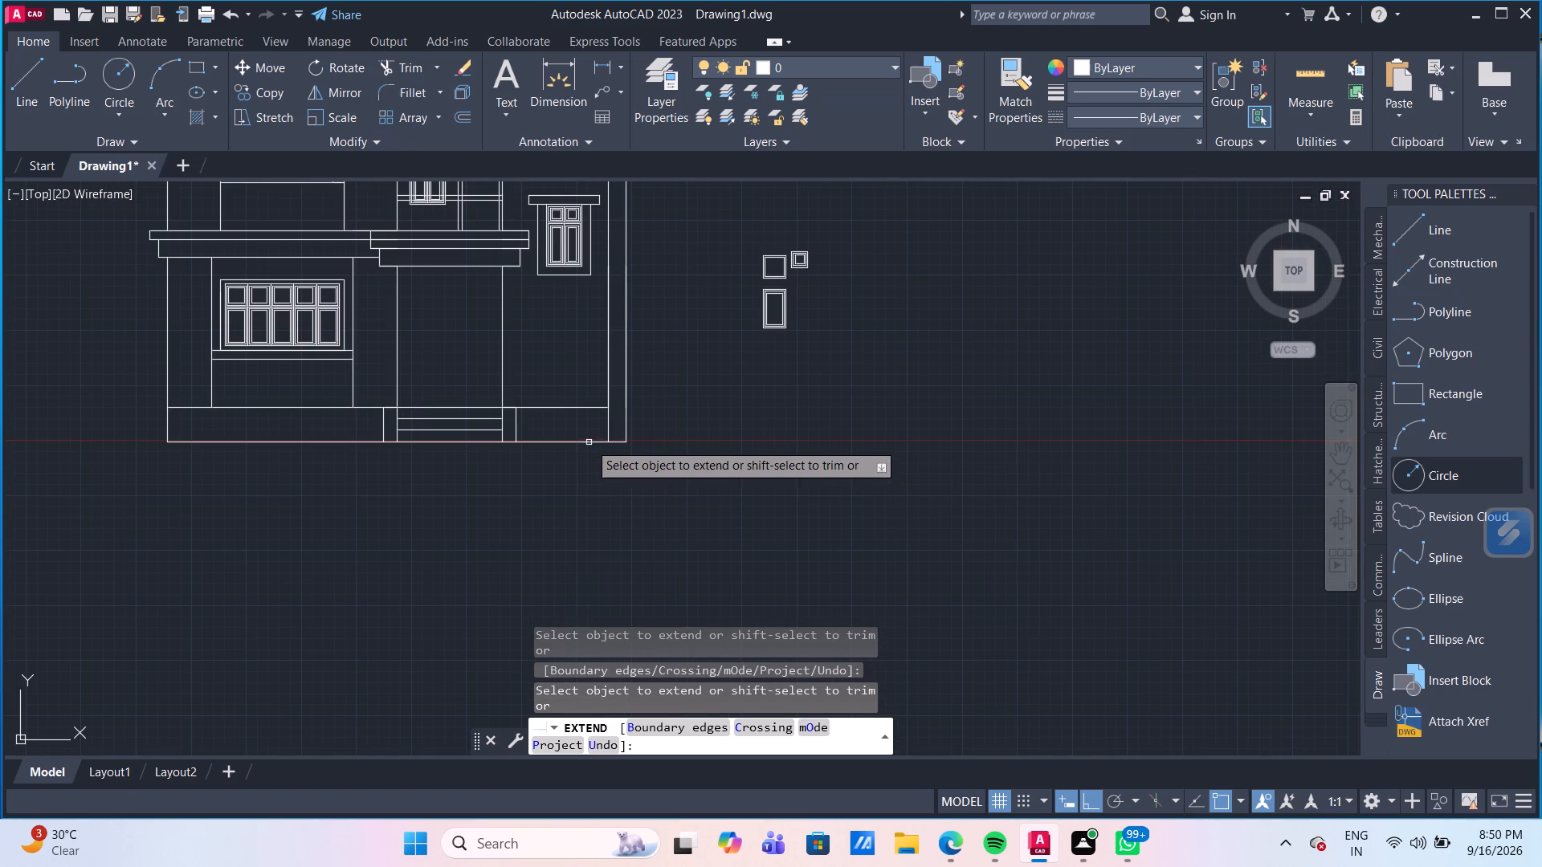
key("Escape")
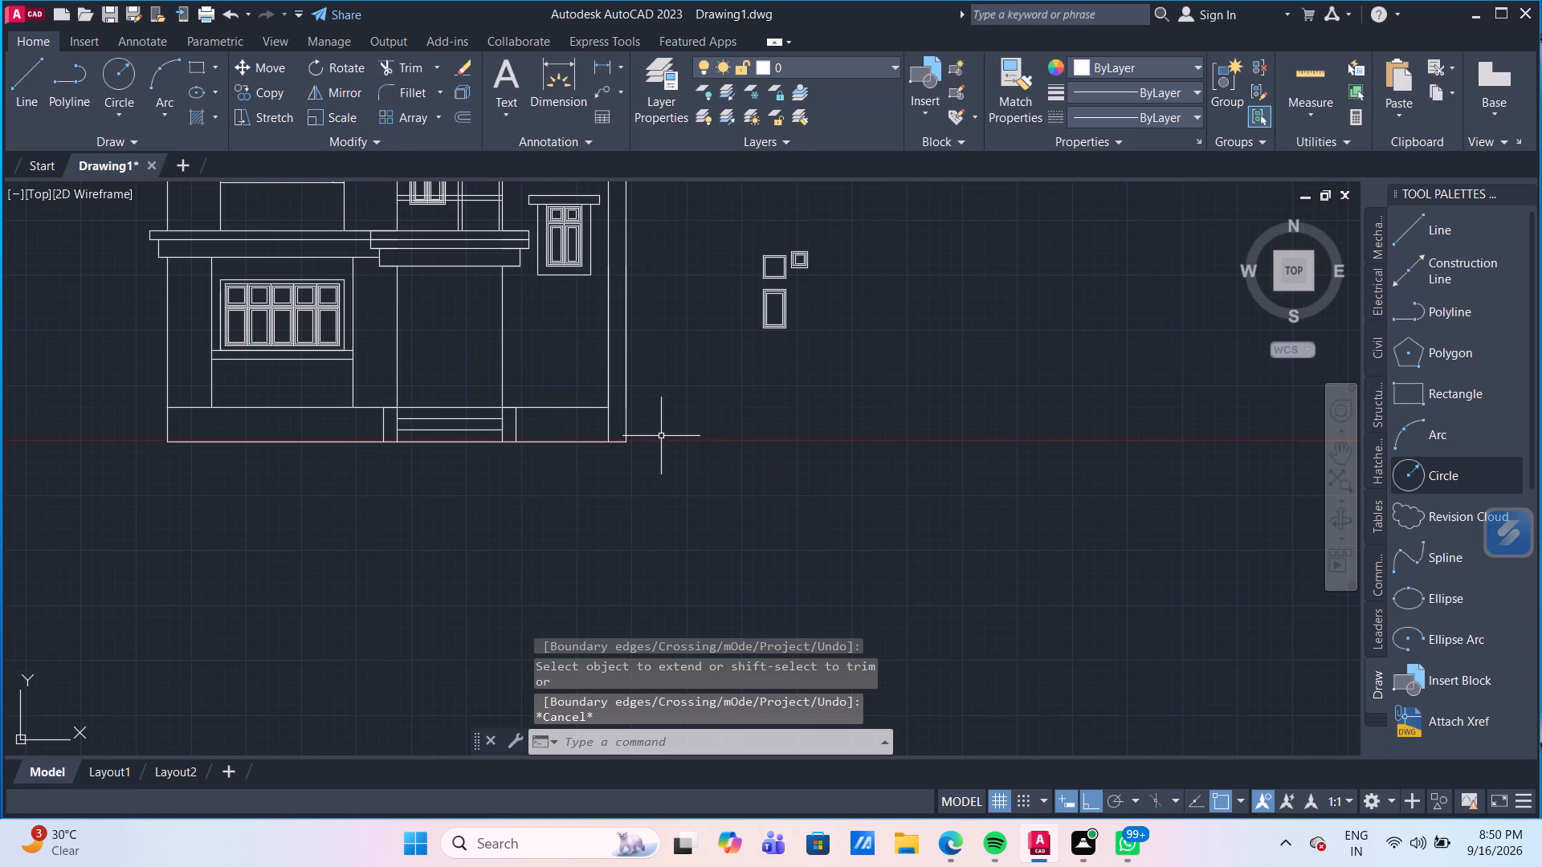
key("e")
key("x")
key("Return")
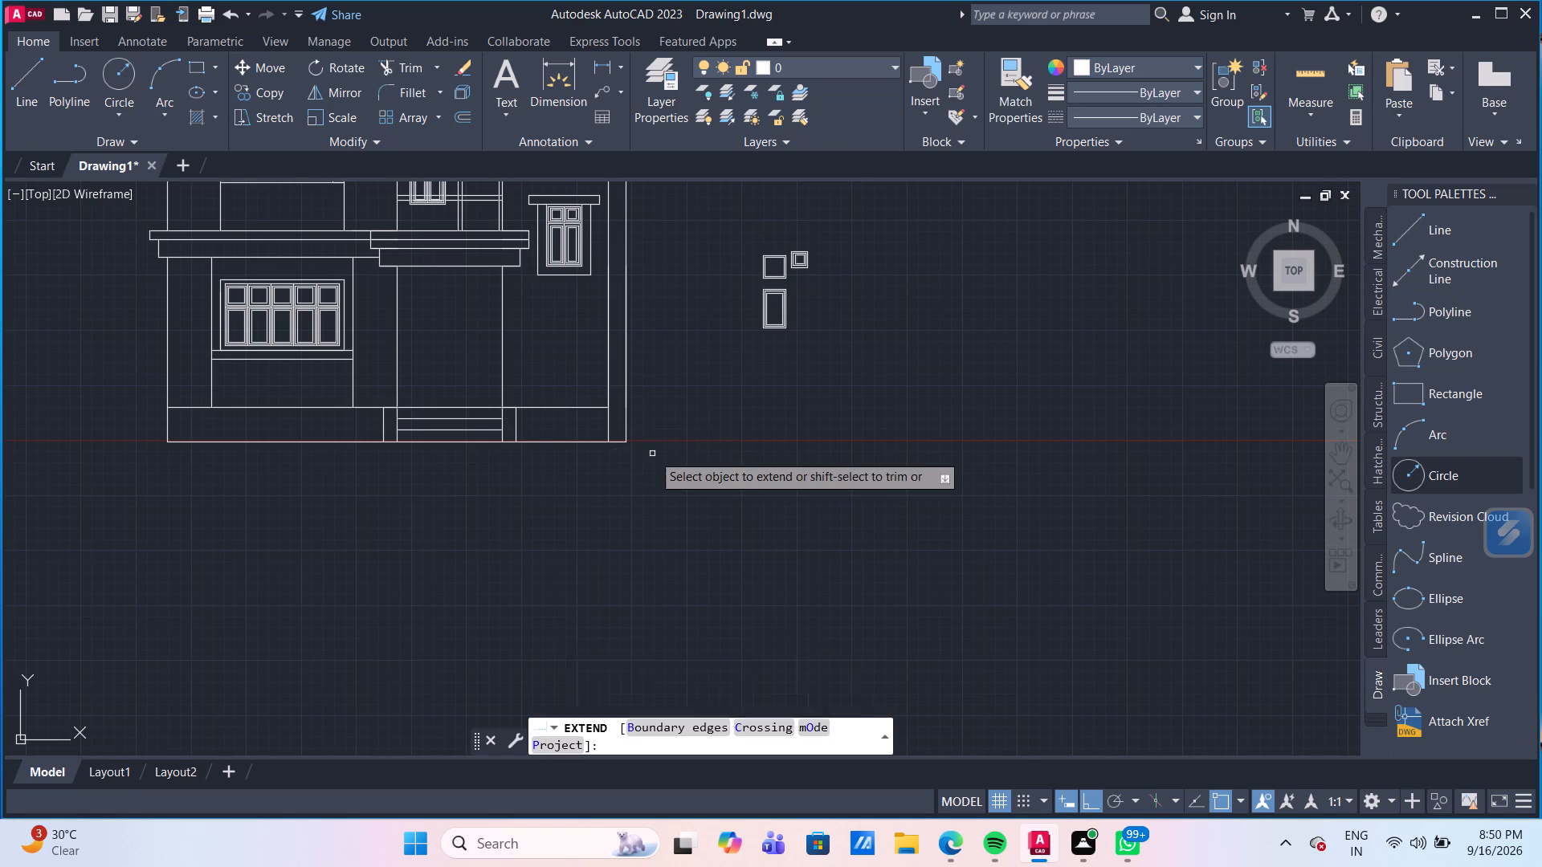
left_click(591, 409)
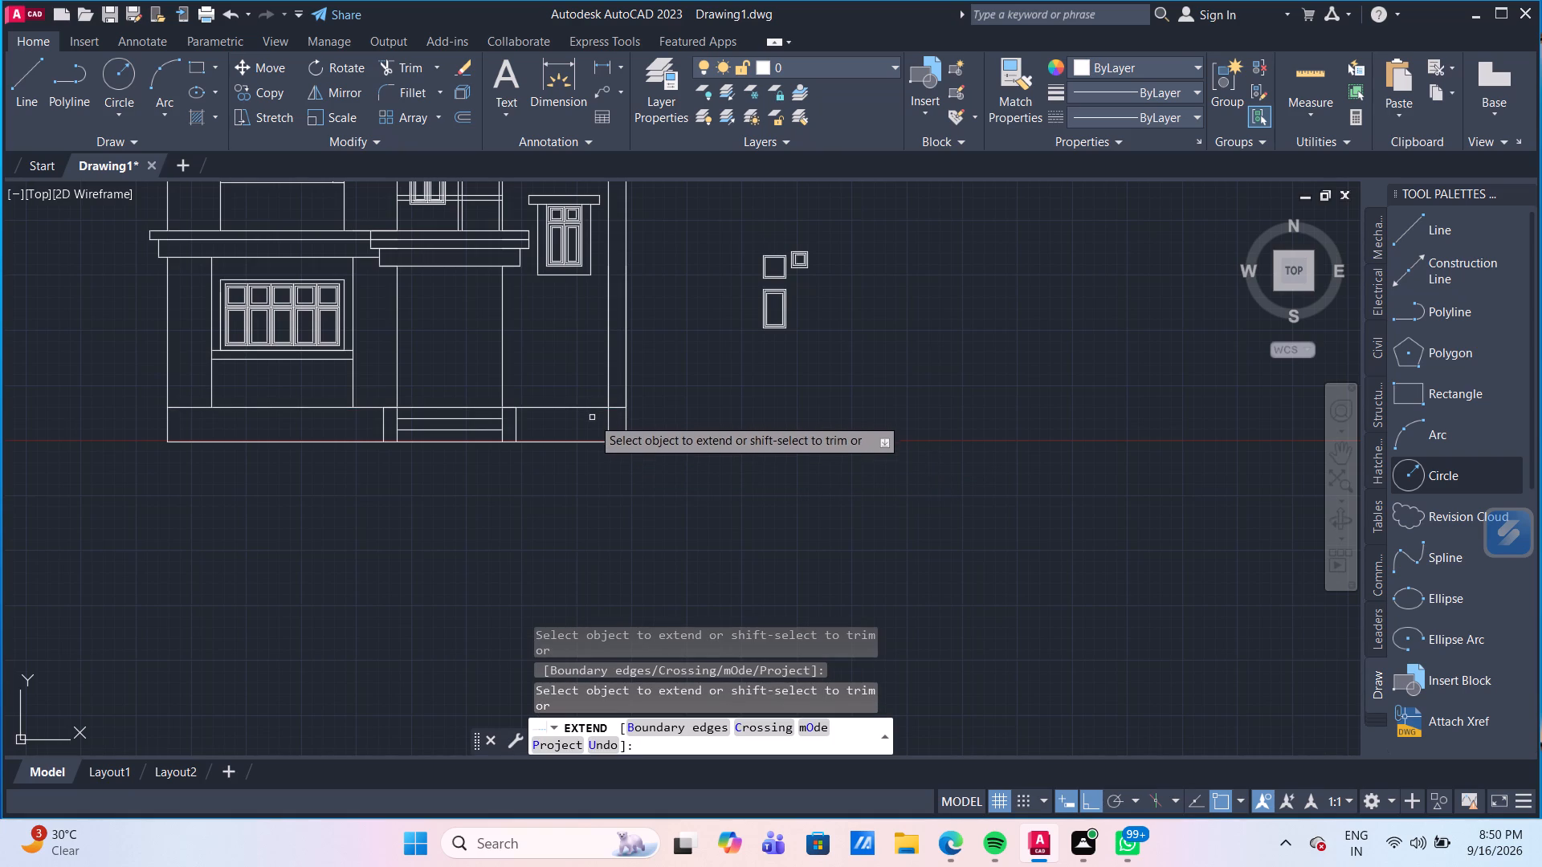
key("Escape")
Delete the lower and upper segments of the right bay's original outer wall line, inside the new one.
left_click(610, 431)
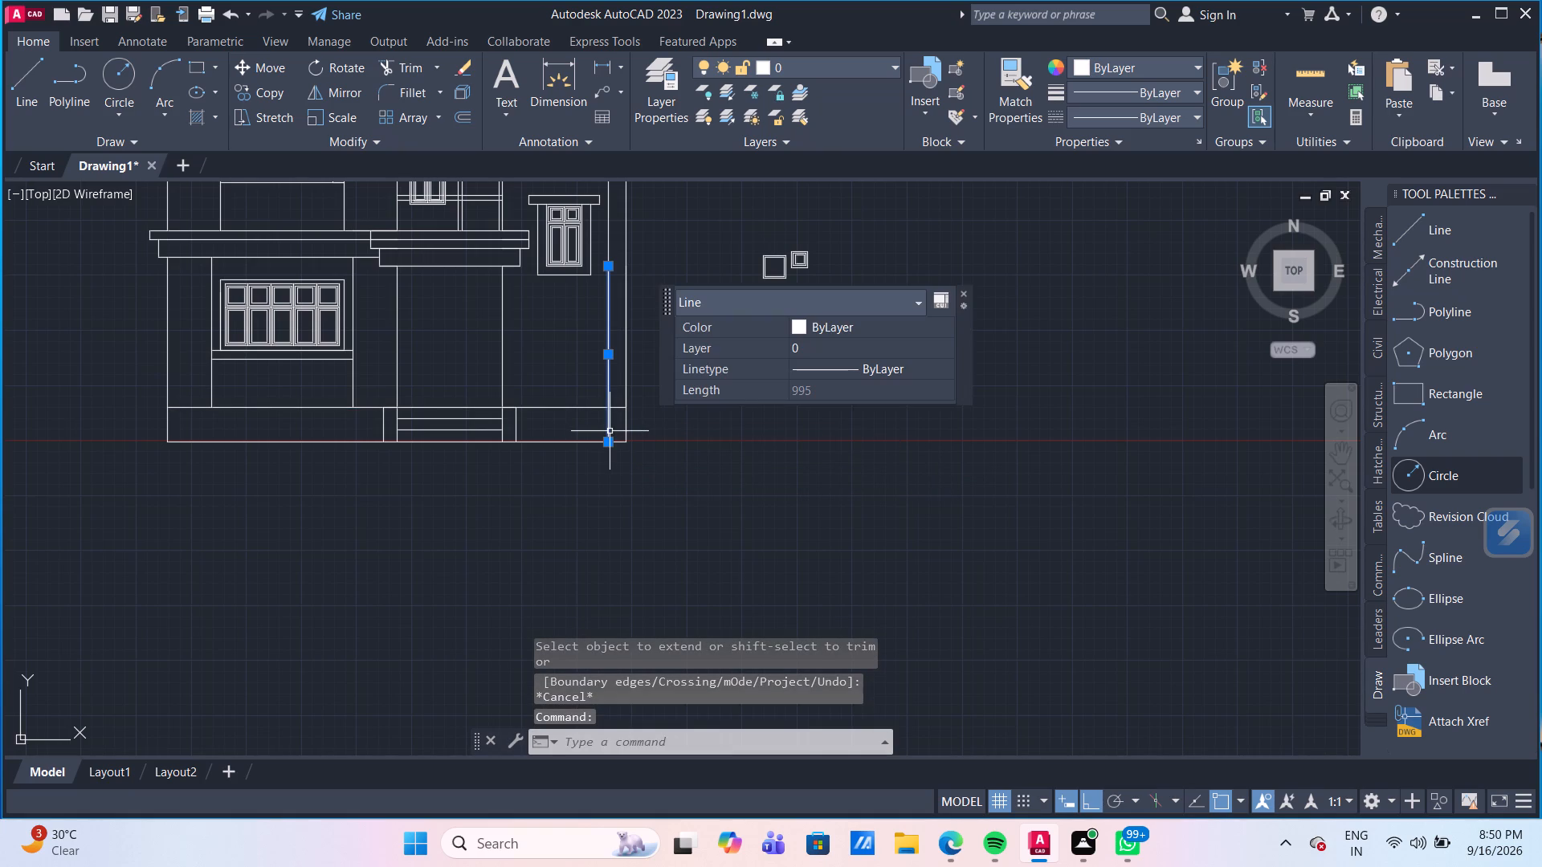
key("Delete")
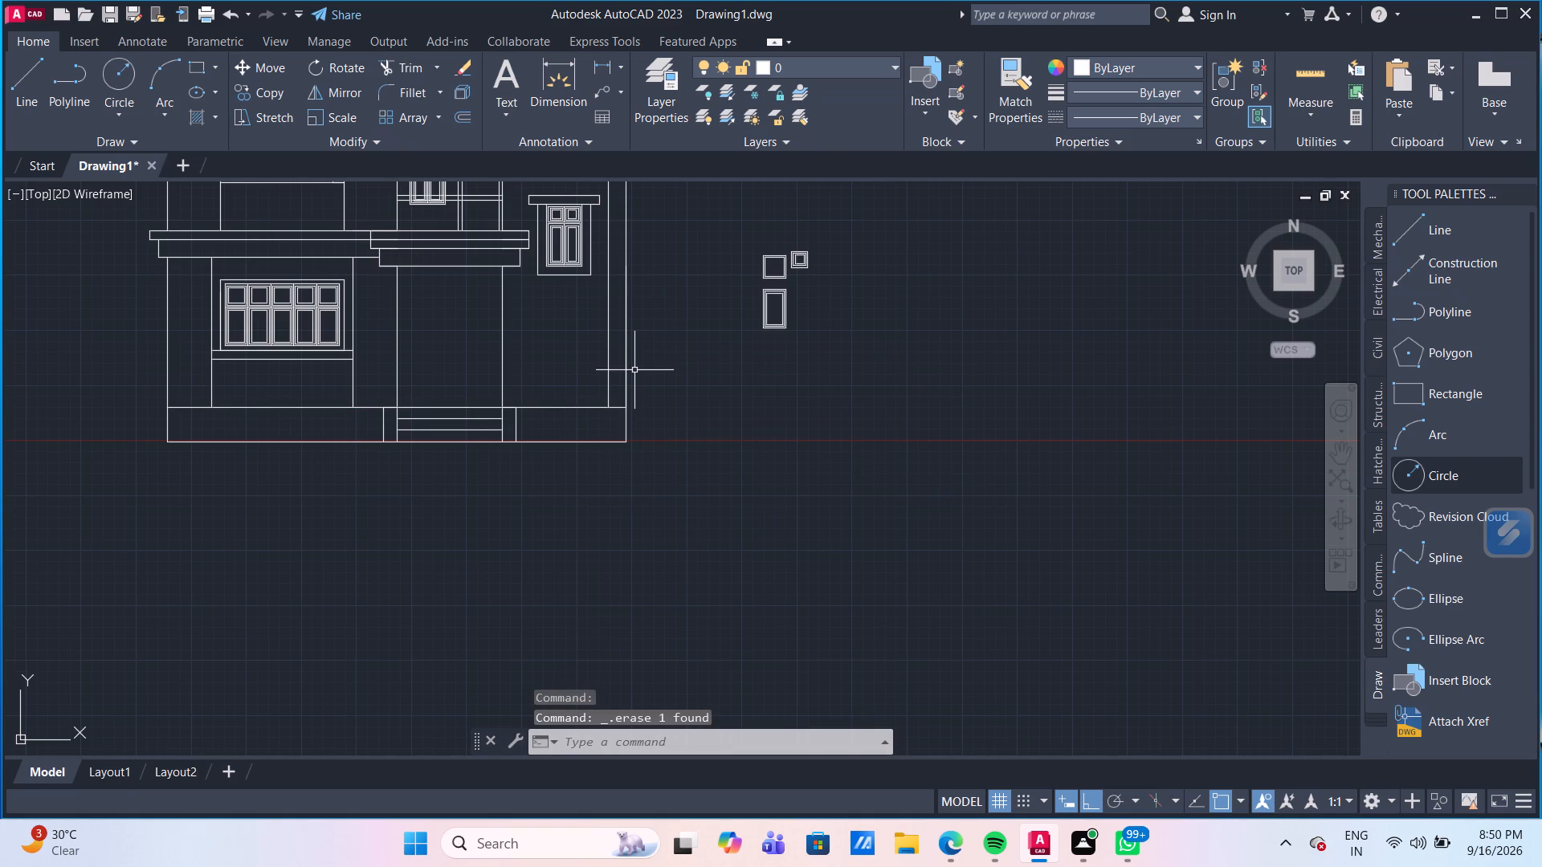
scroll(647, 379, "down", 1)
middle_click_drag(647, 379, 634, 582)
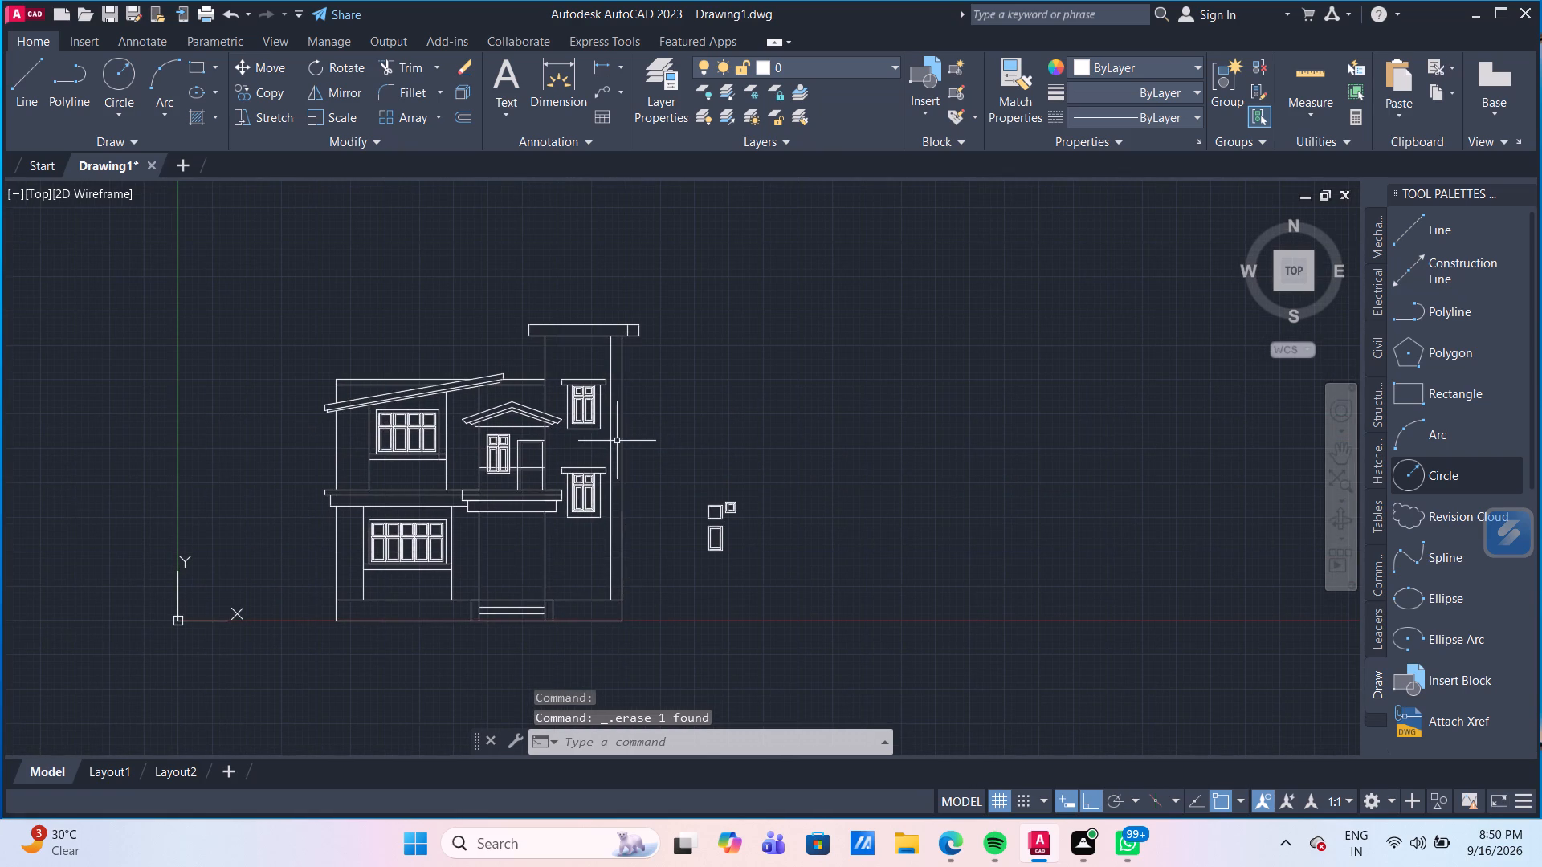
left_click(610, 440)
key("Delete")
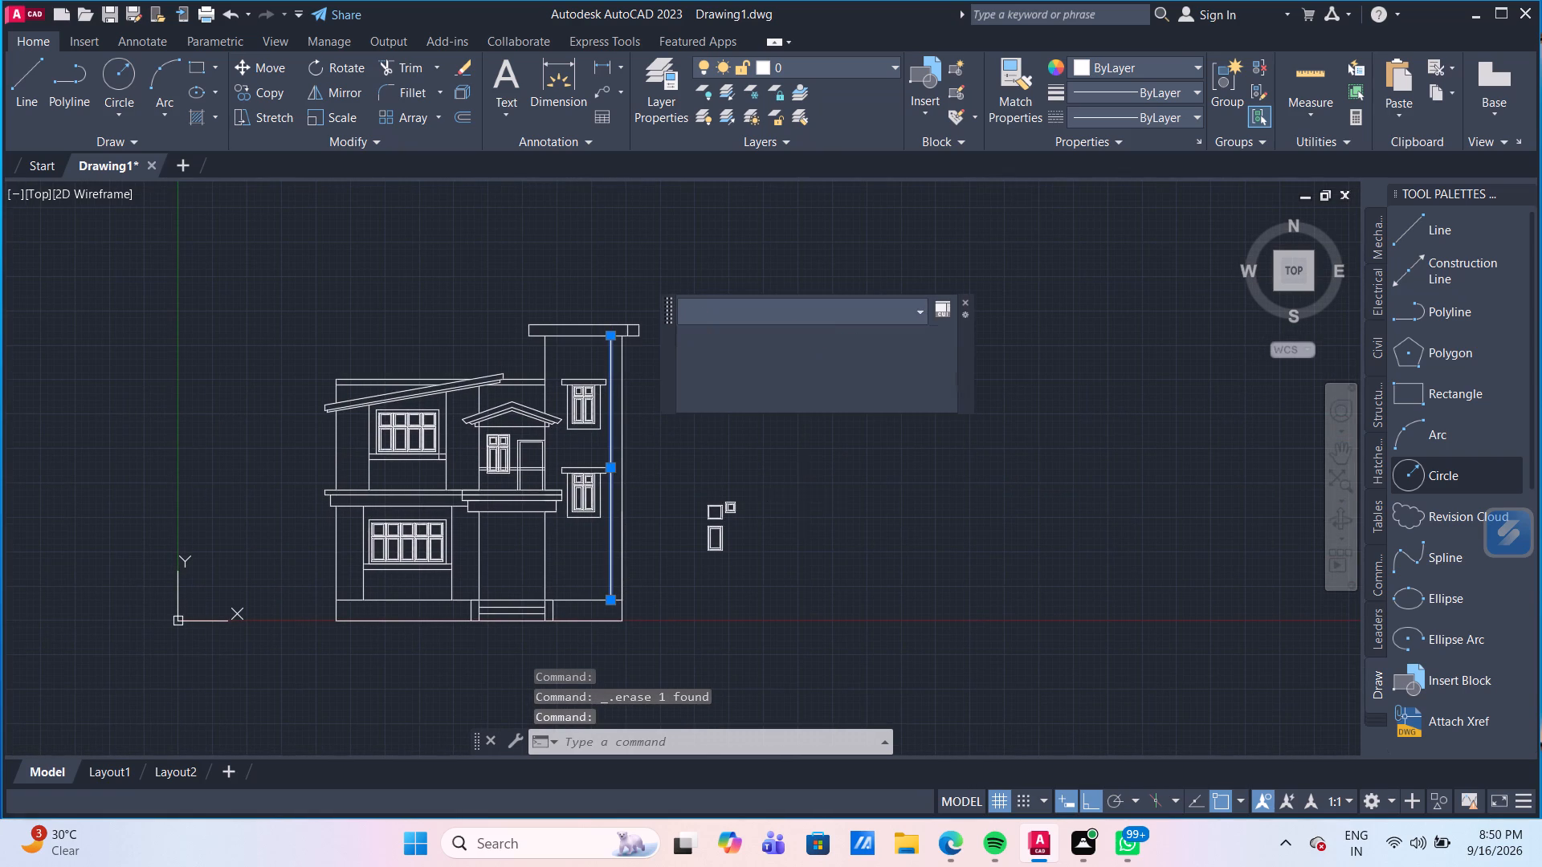
Delete the original short end line inside the right bay's extended roof slab.
scroll(648, 396, "up", 1)
middle_click_drag(642, 344, 667, 370)
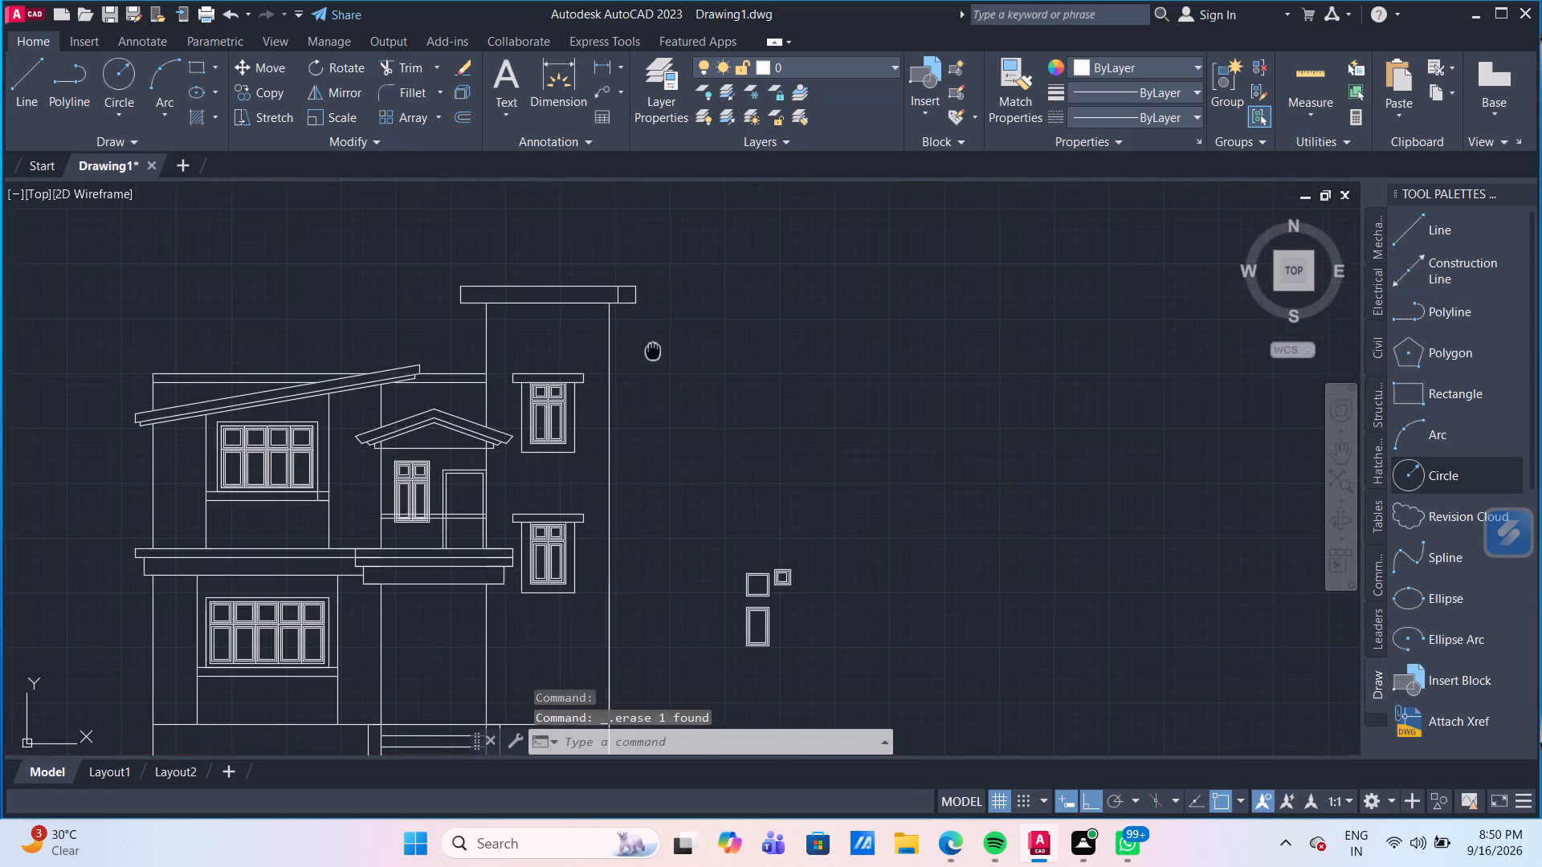
middle_click_drag(667, 370, 697, 443)
scroll(681, 422, "up", 2)
left_click(636, 345)
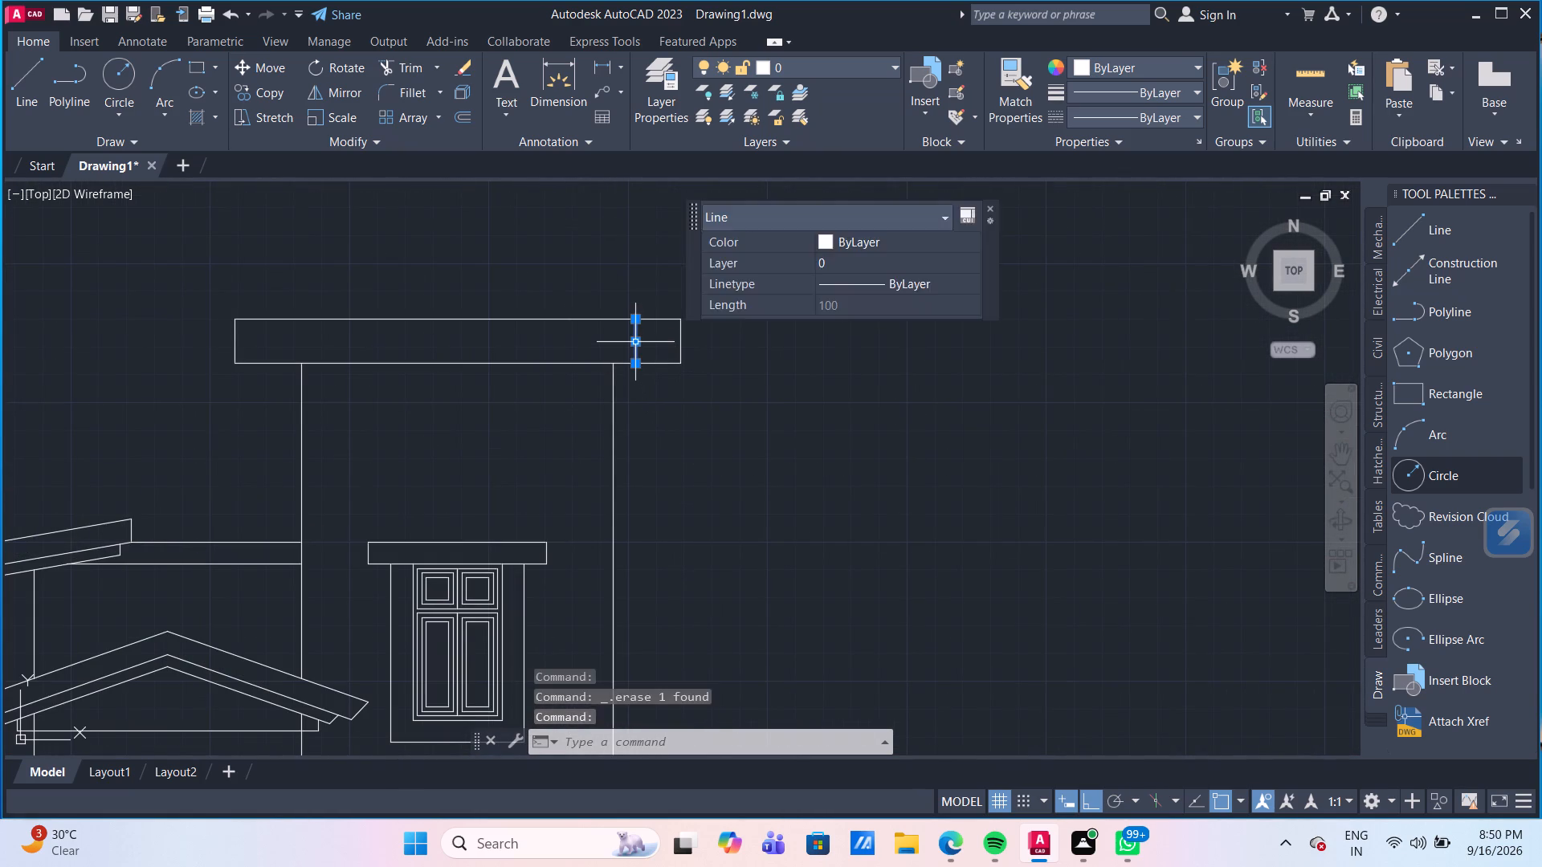
key("Delete")
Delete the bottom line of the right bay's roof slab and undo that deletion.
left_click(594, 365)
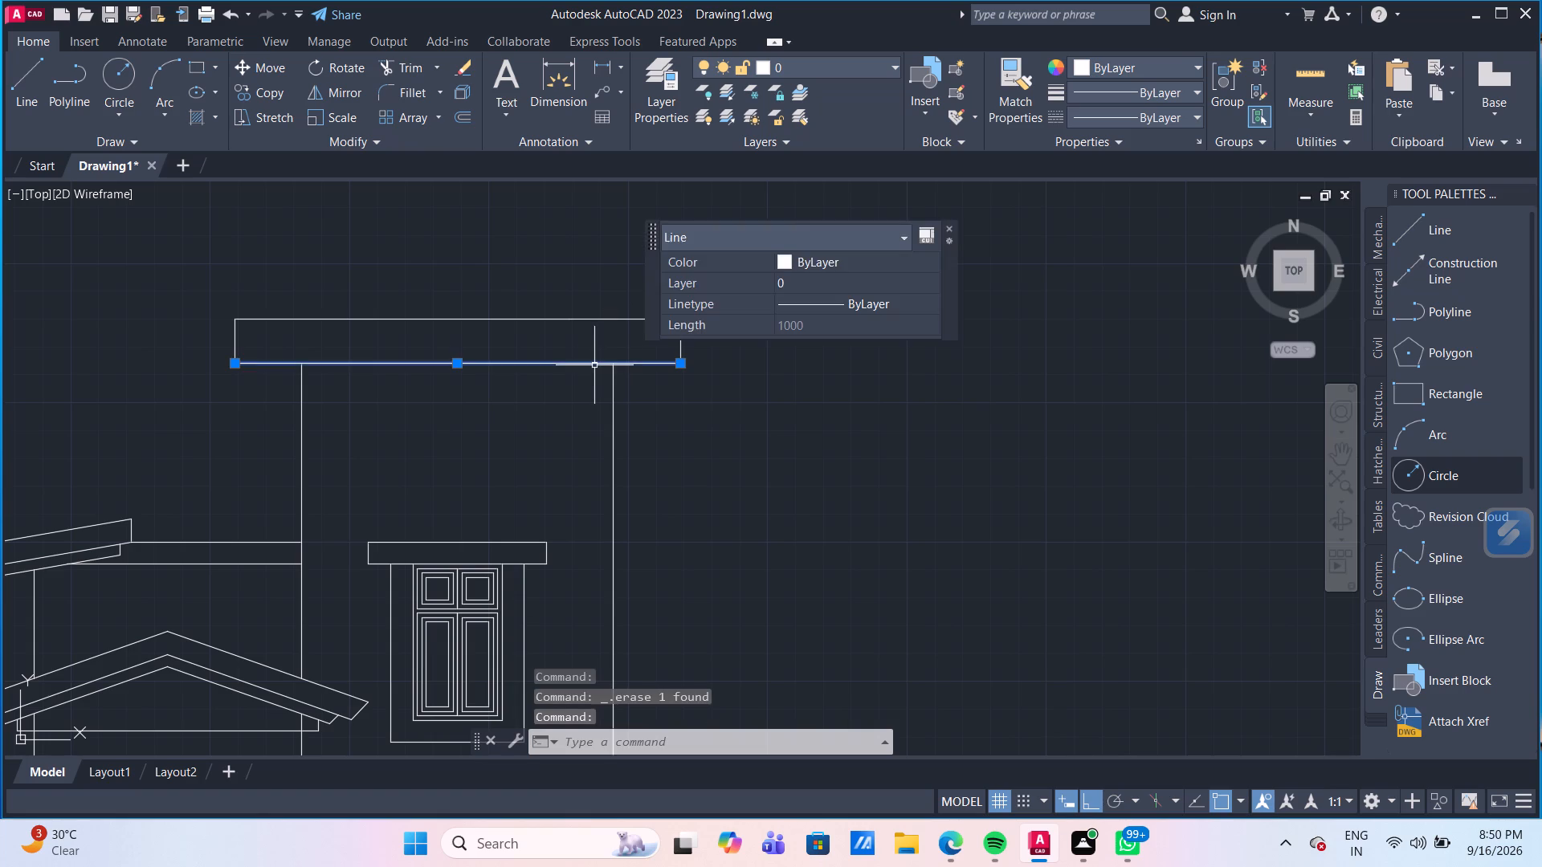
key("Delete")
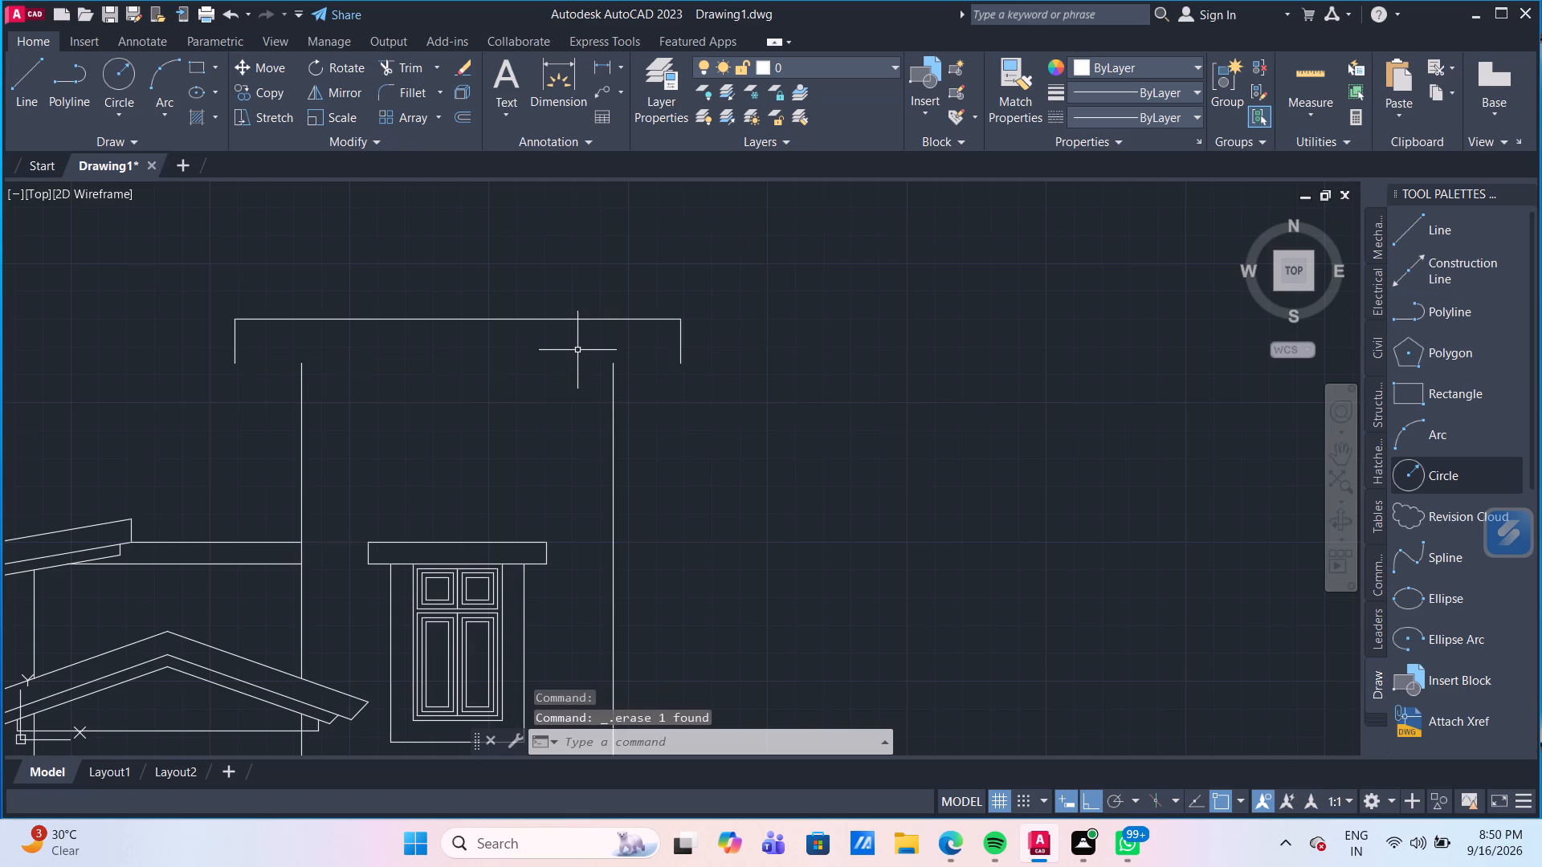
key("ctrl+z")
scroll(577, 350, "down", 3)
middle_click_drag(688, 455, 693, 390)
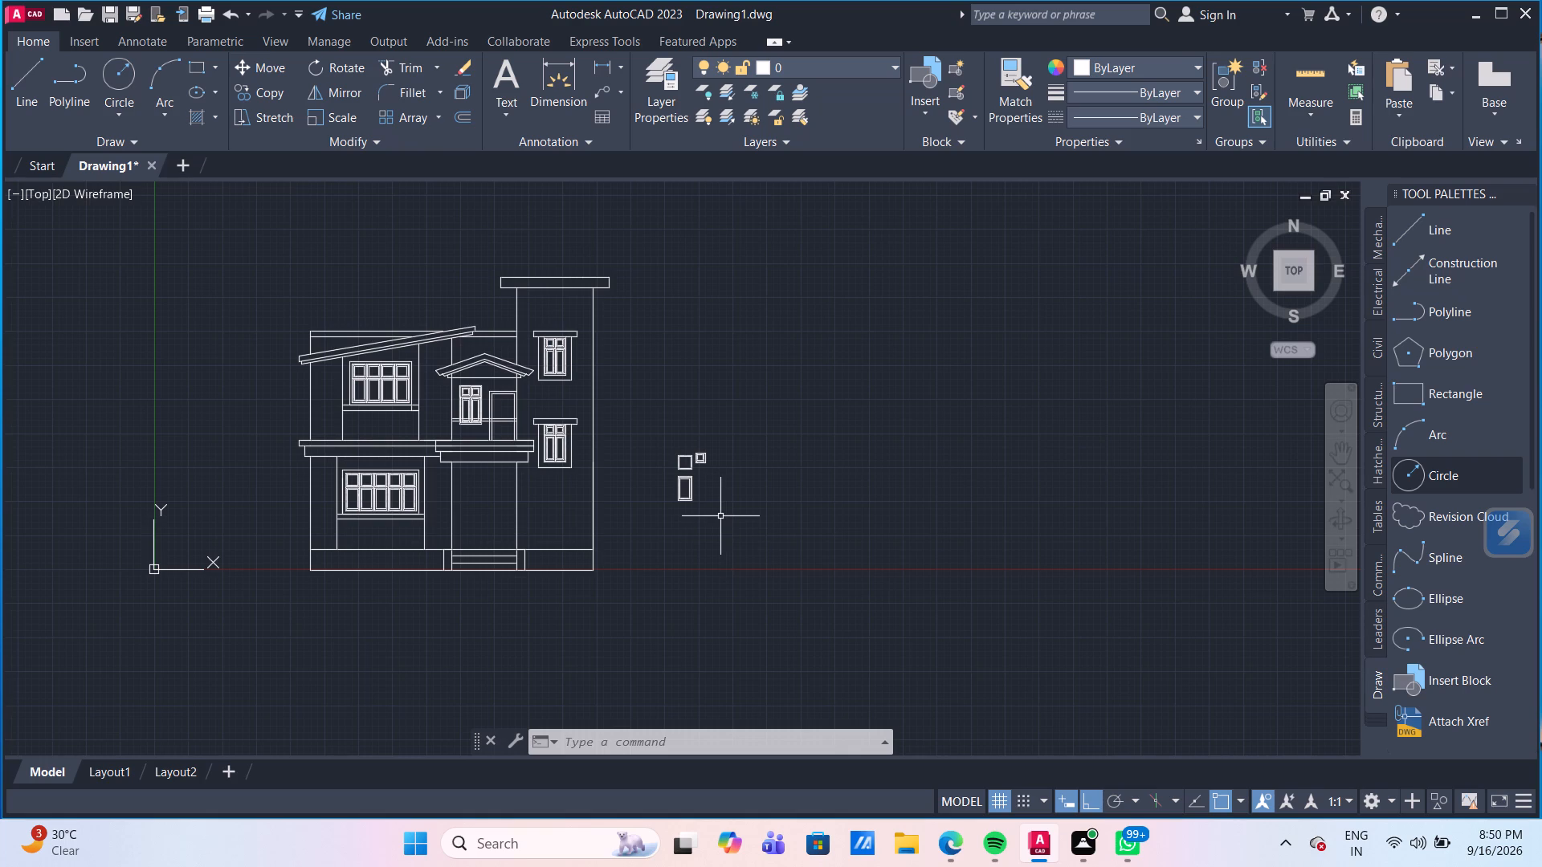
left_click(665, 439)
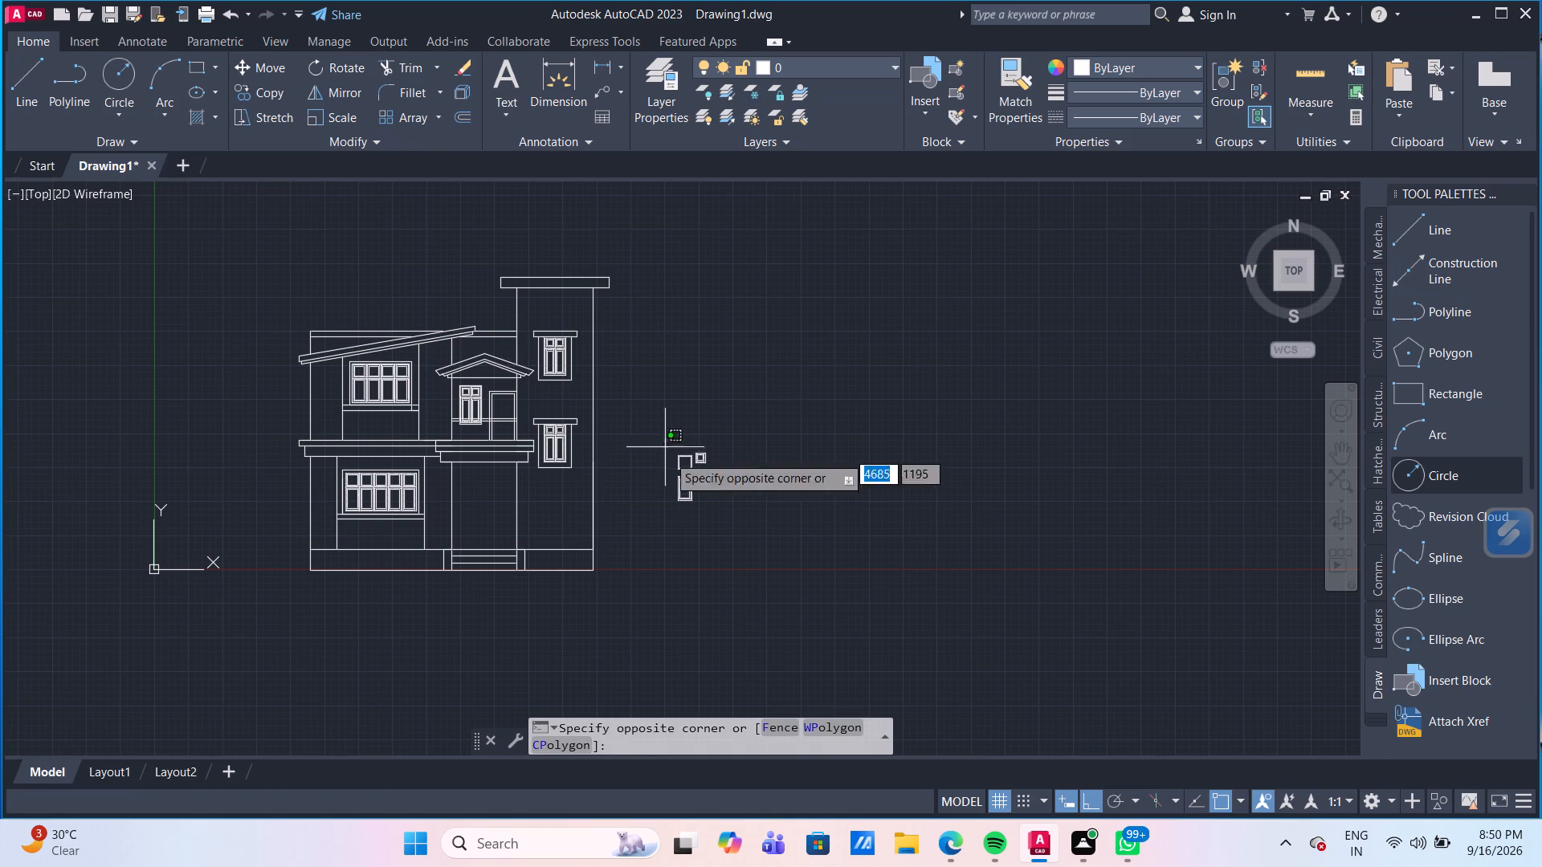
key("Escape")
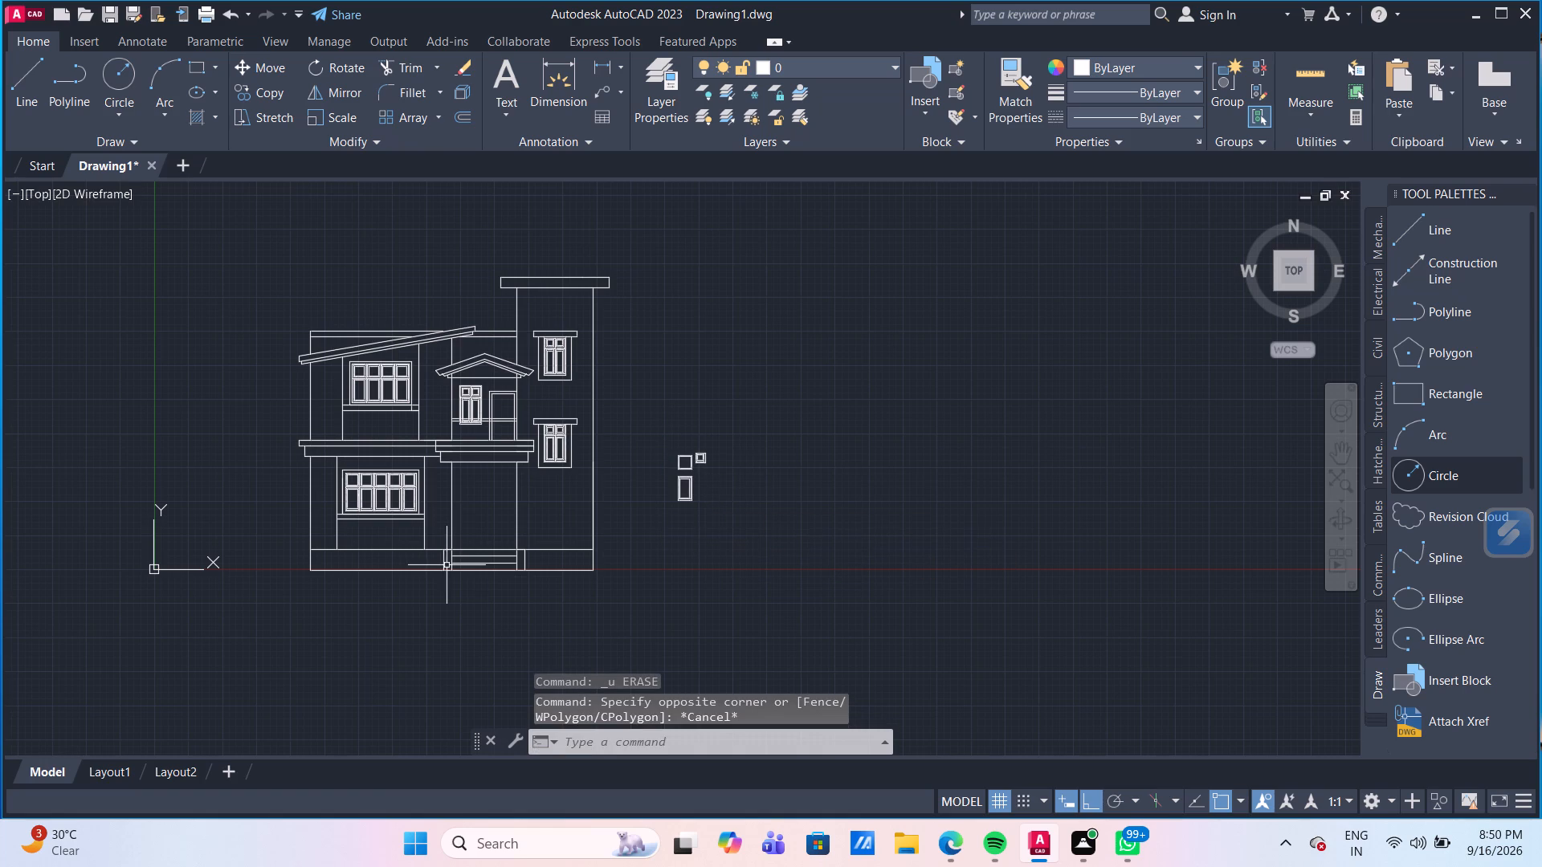
Quick-measure the ground-floor entrance opening above the front steps.
scroll(450, 530, "up", 2)
middle_click_drag(554, 507, 536, 454)
scroll(536, 454, "up", 1)
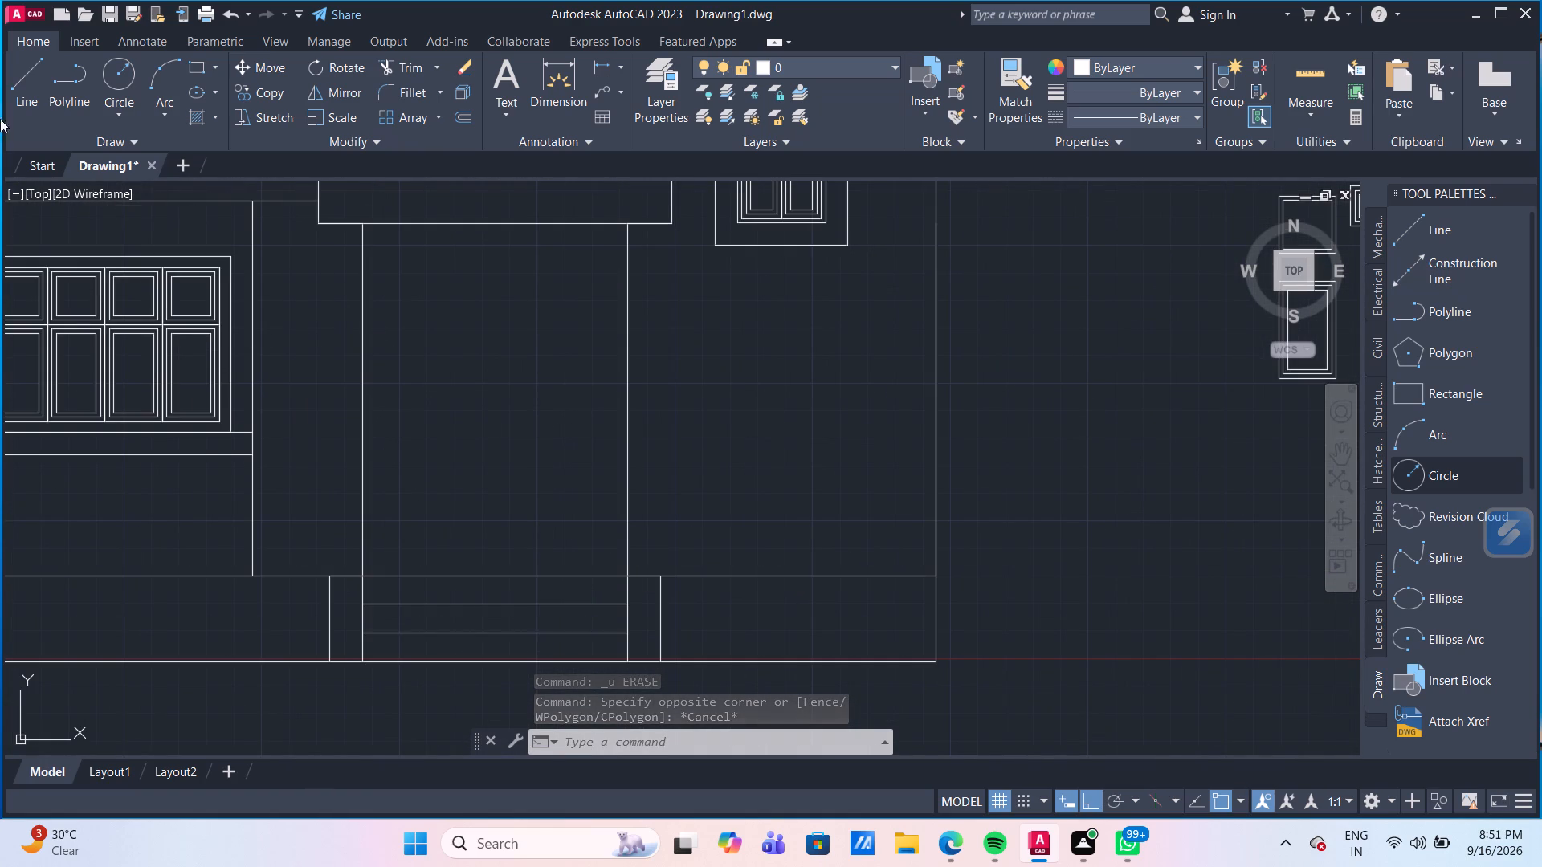
left_click(14, 92)
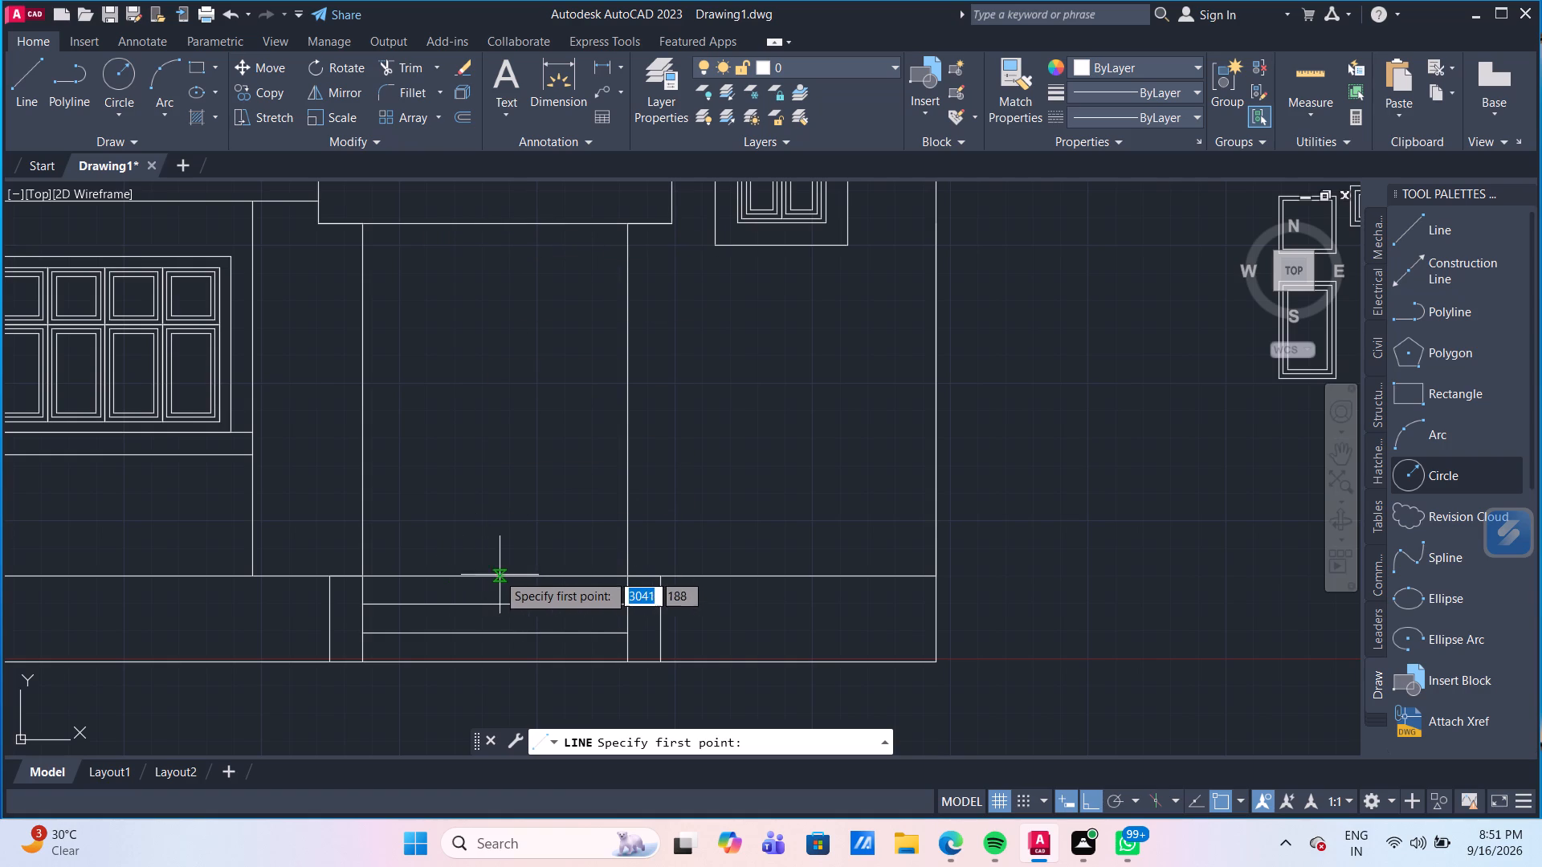
left_click(1303, 77)
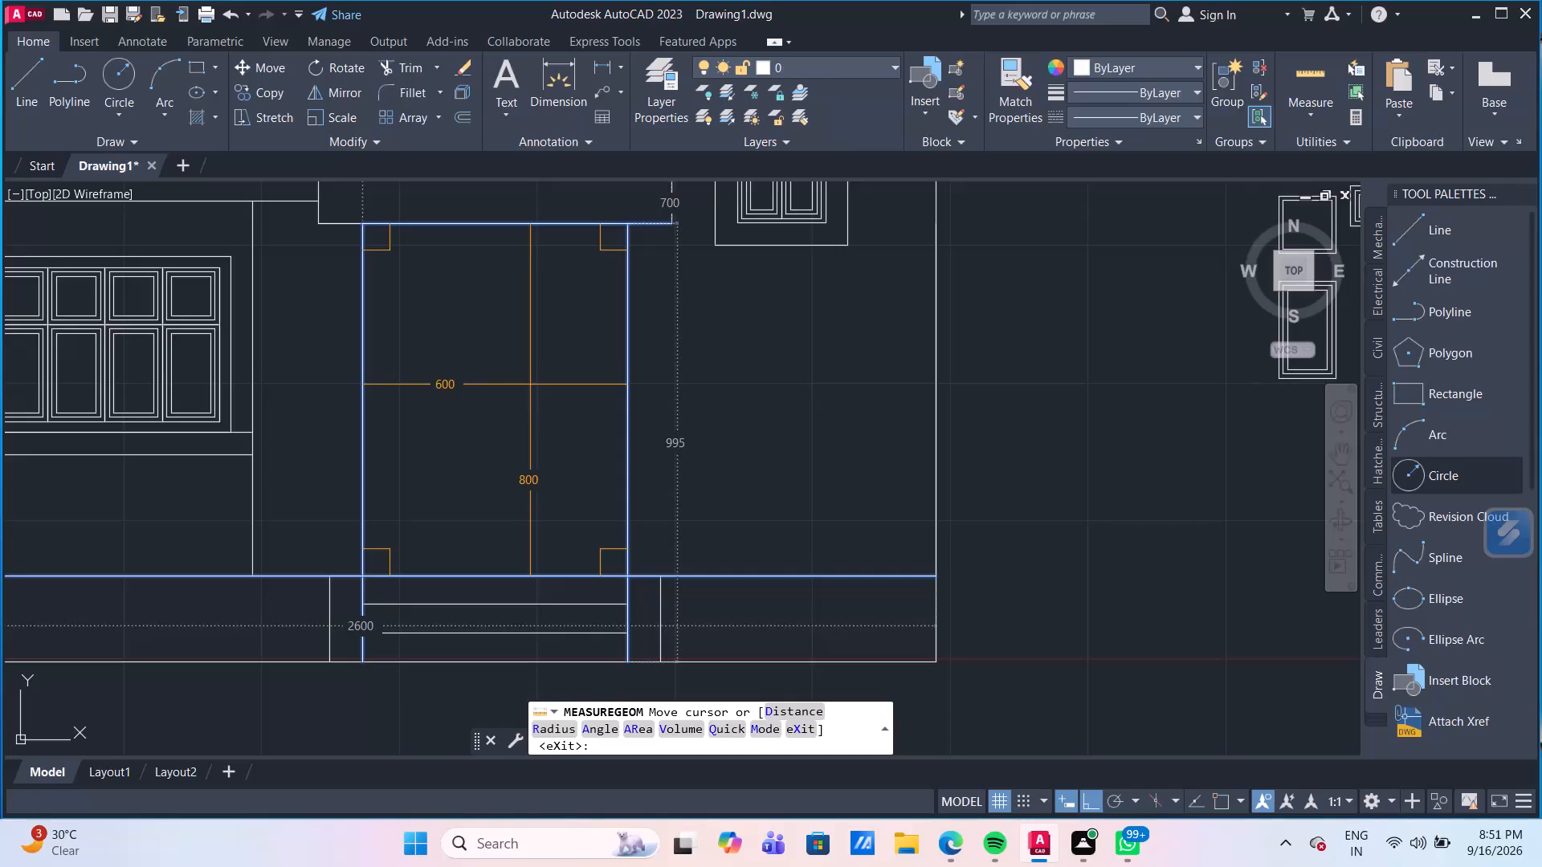
key("Escape")
Offset the right edge of the ground-floor entrance opening inward by 300 to form a vertical centre line.
key("o")
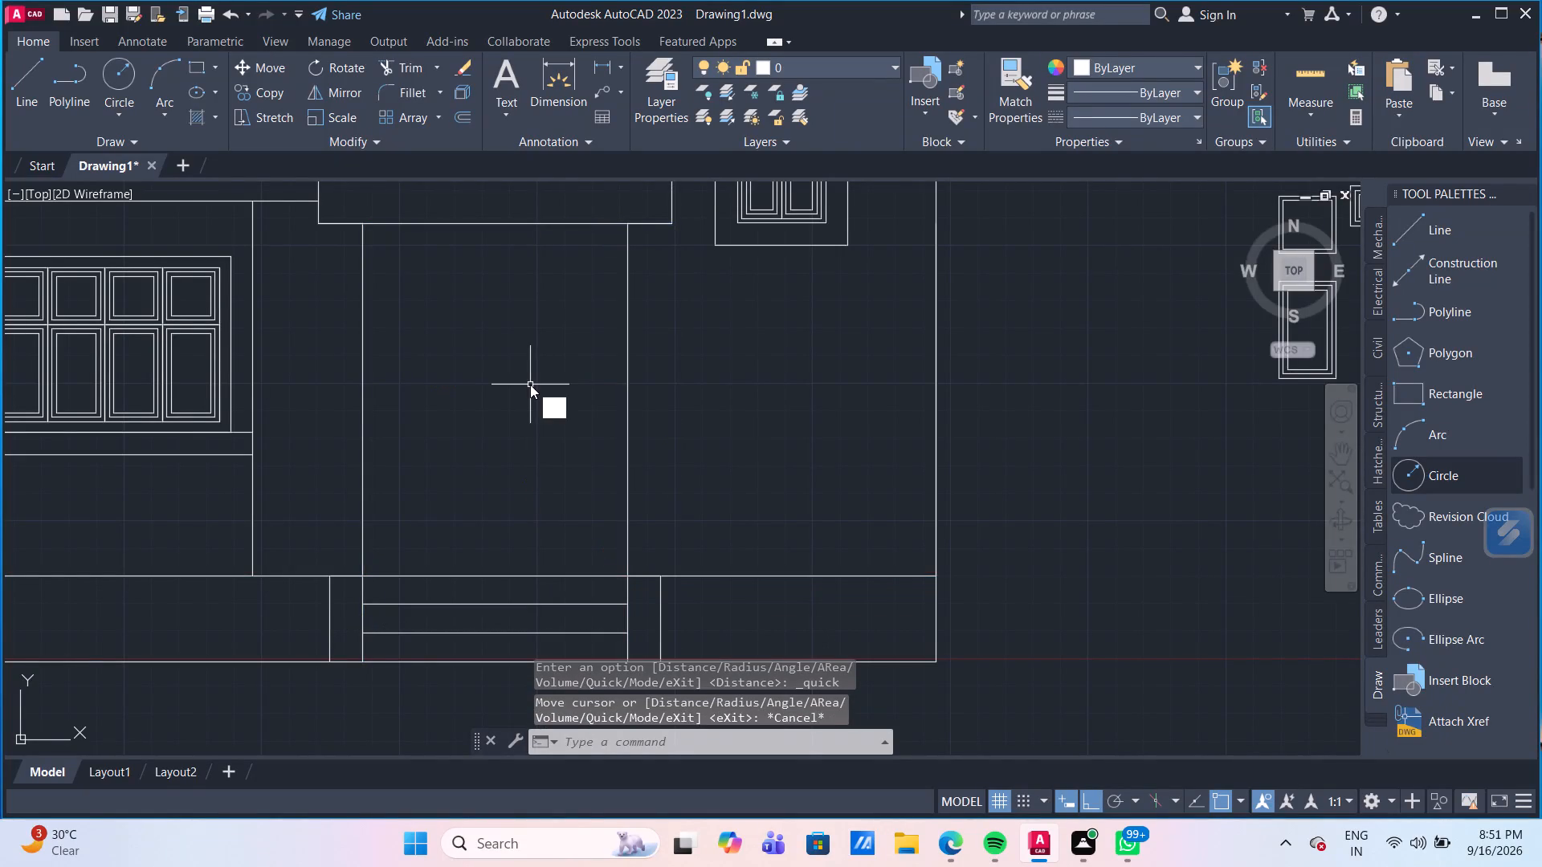
key("Return")
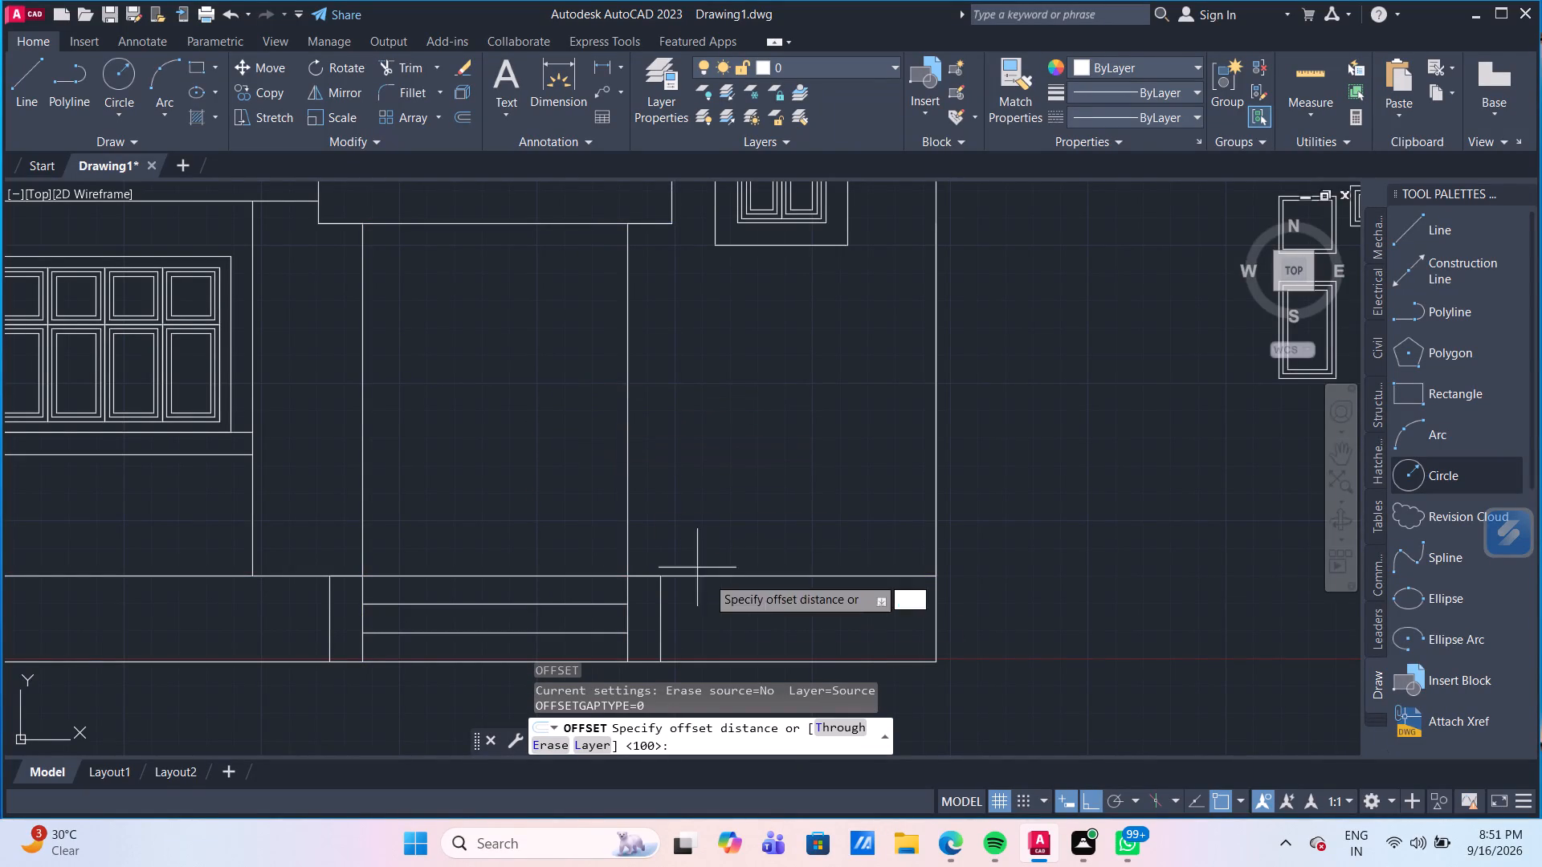
left_click(833, 725)
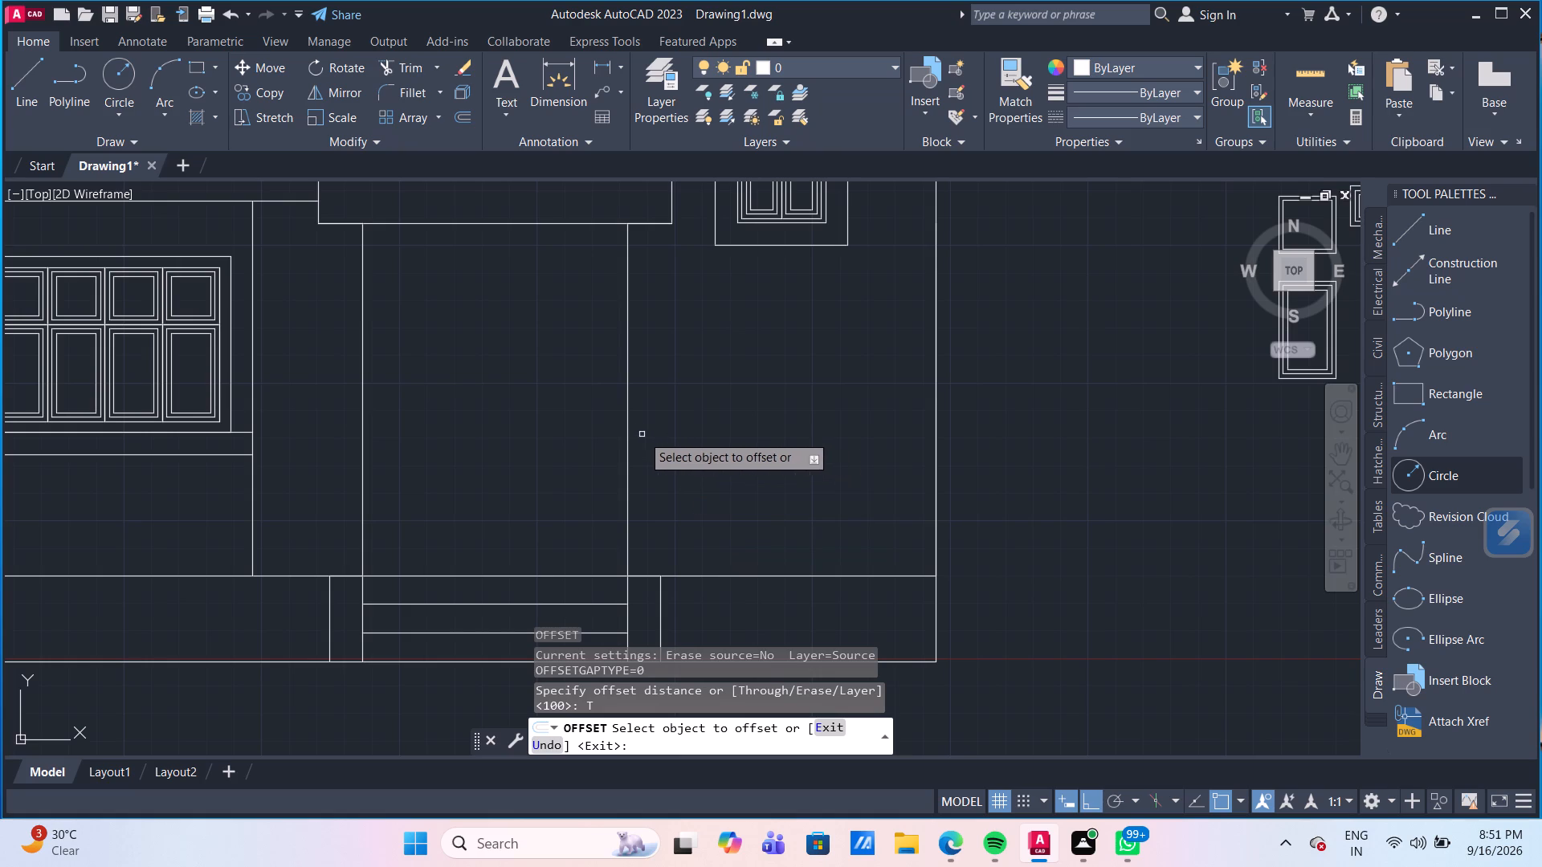
left_click(628, 438)
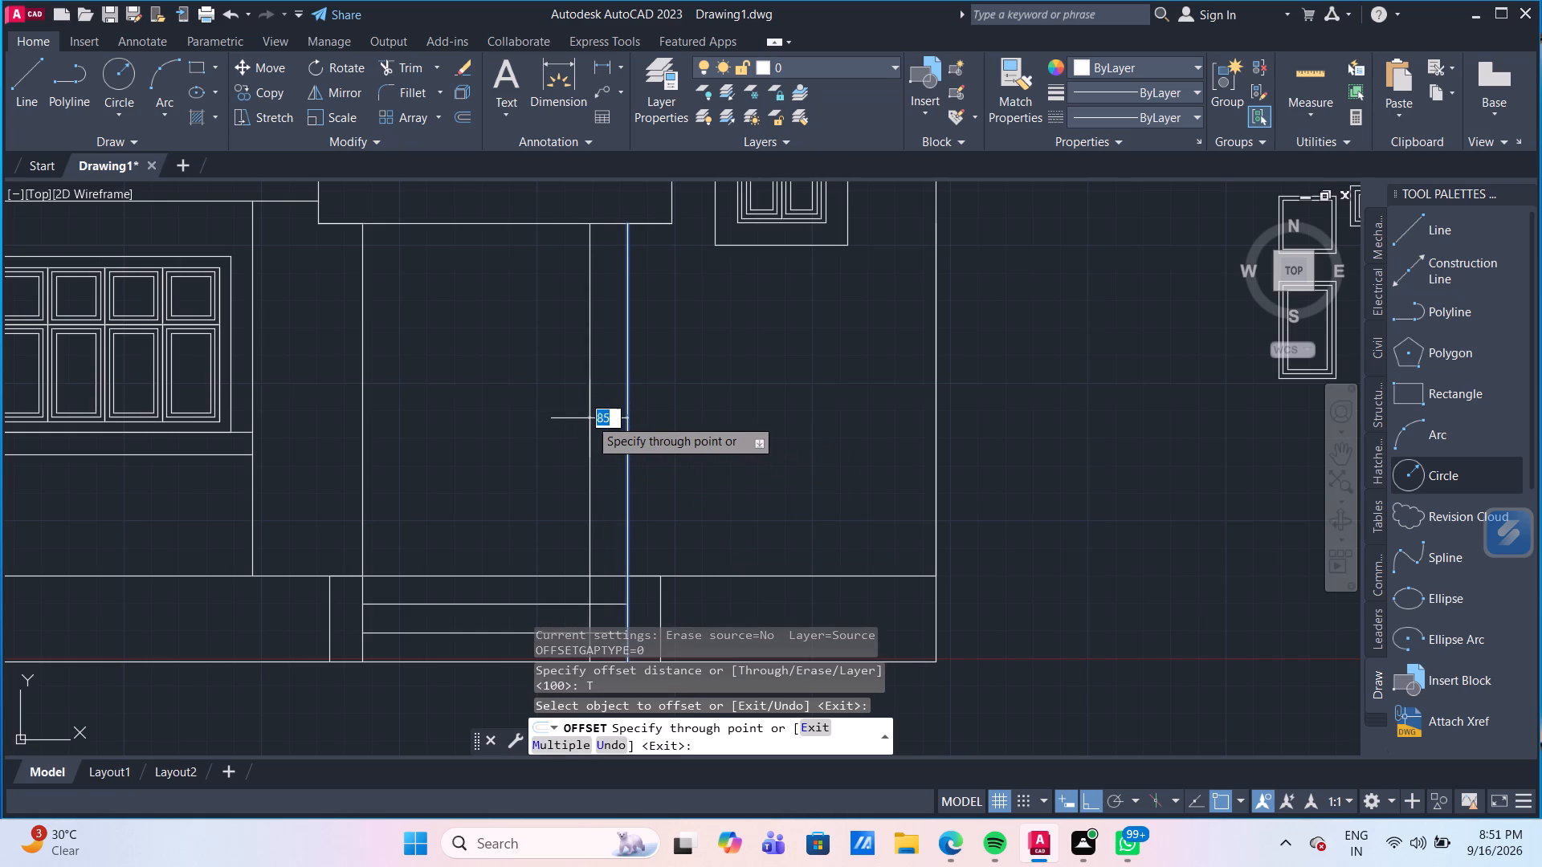
type("300")
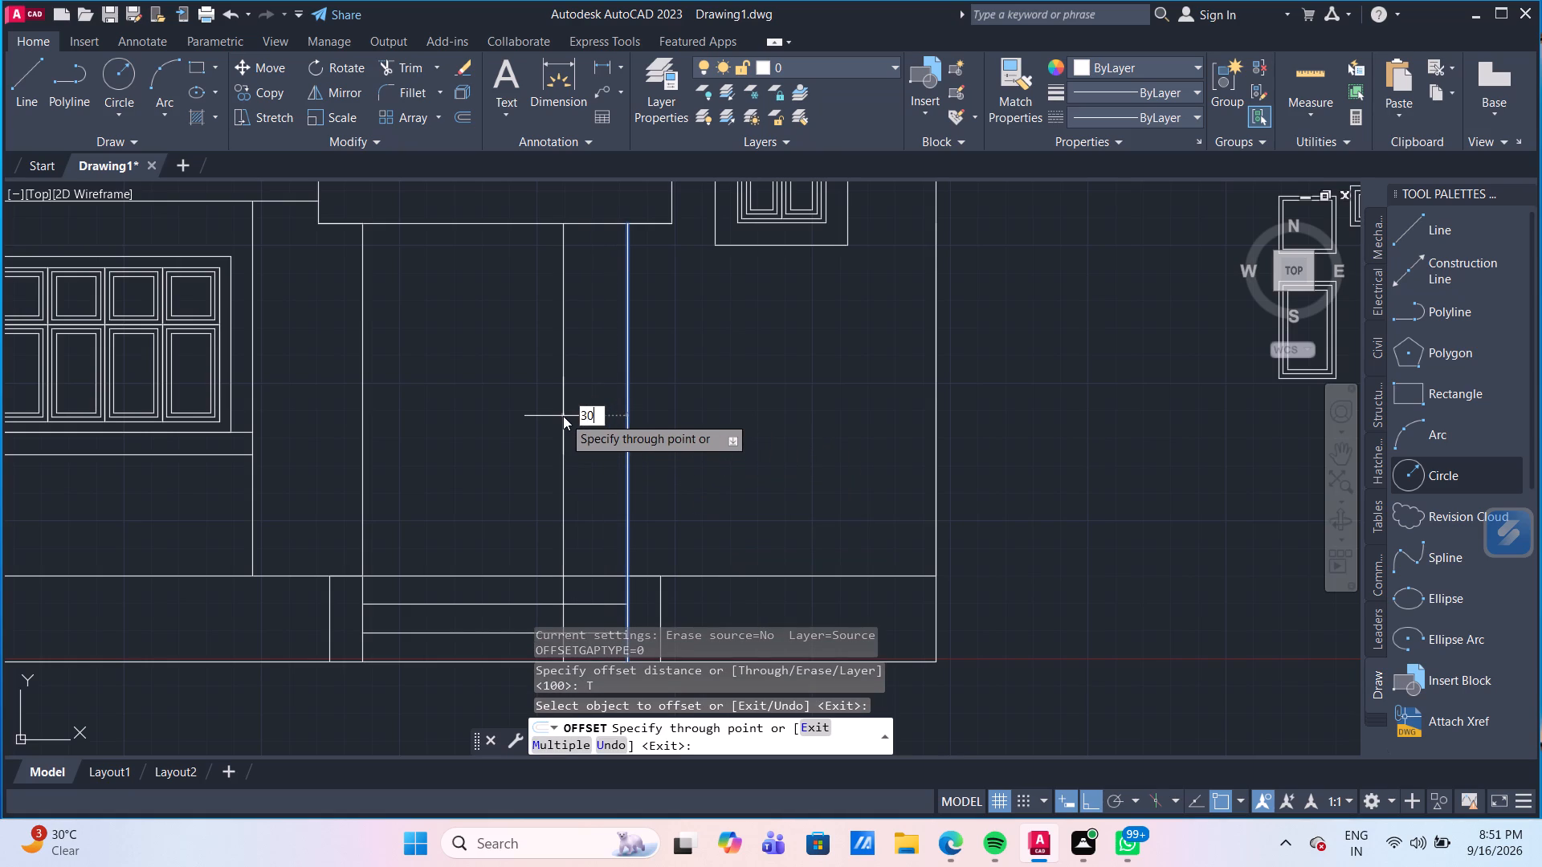
key("Return")
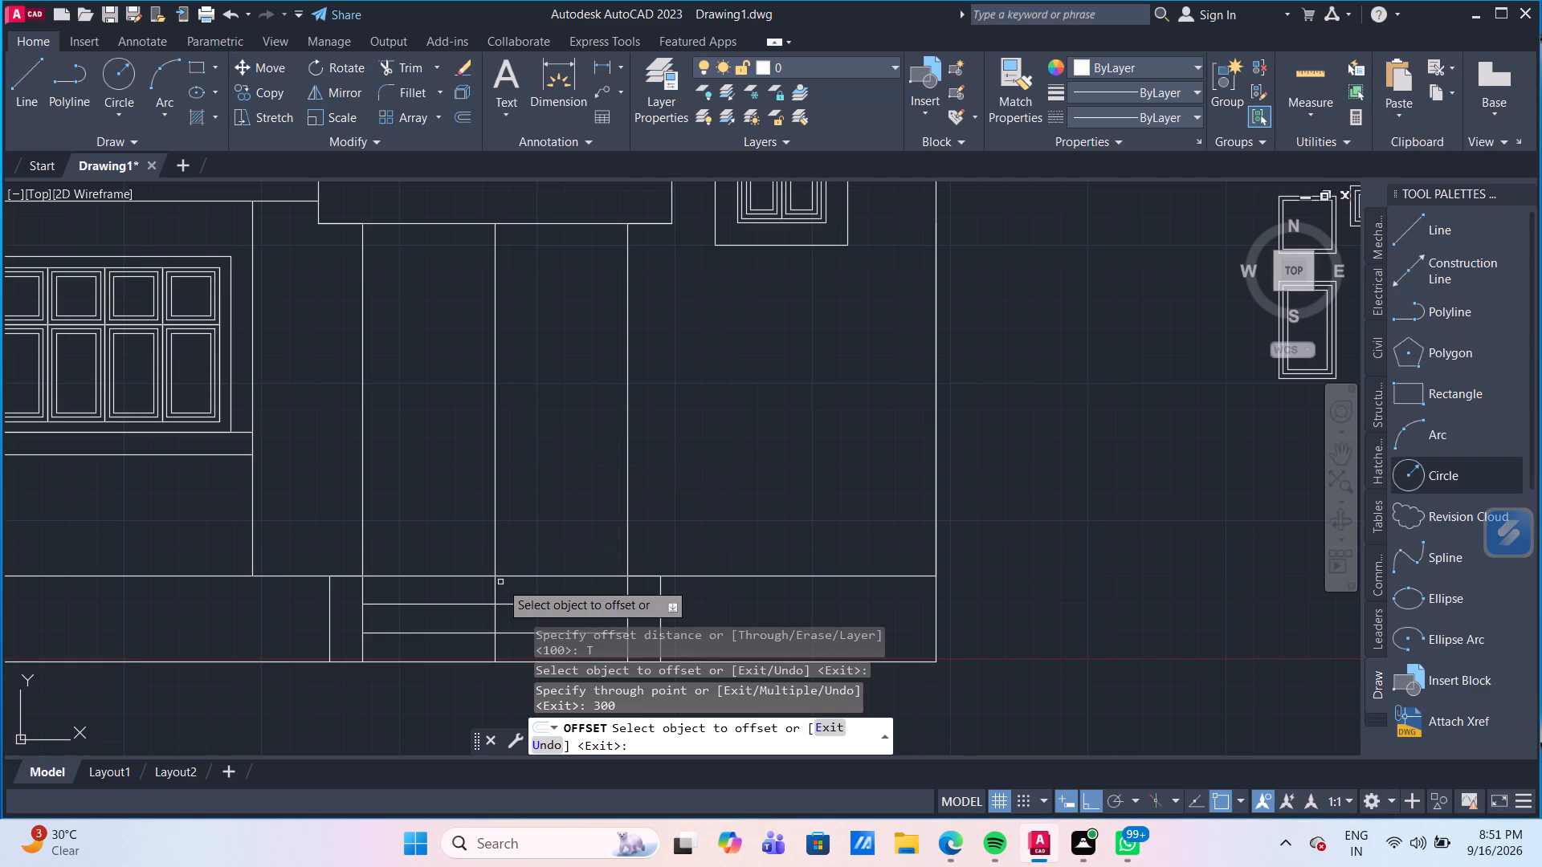
key("Escape")
Trim the three segments of the entrance centre line that run below floor level across the front steps.
type("TR")
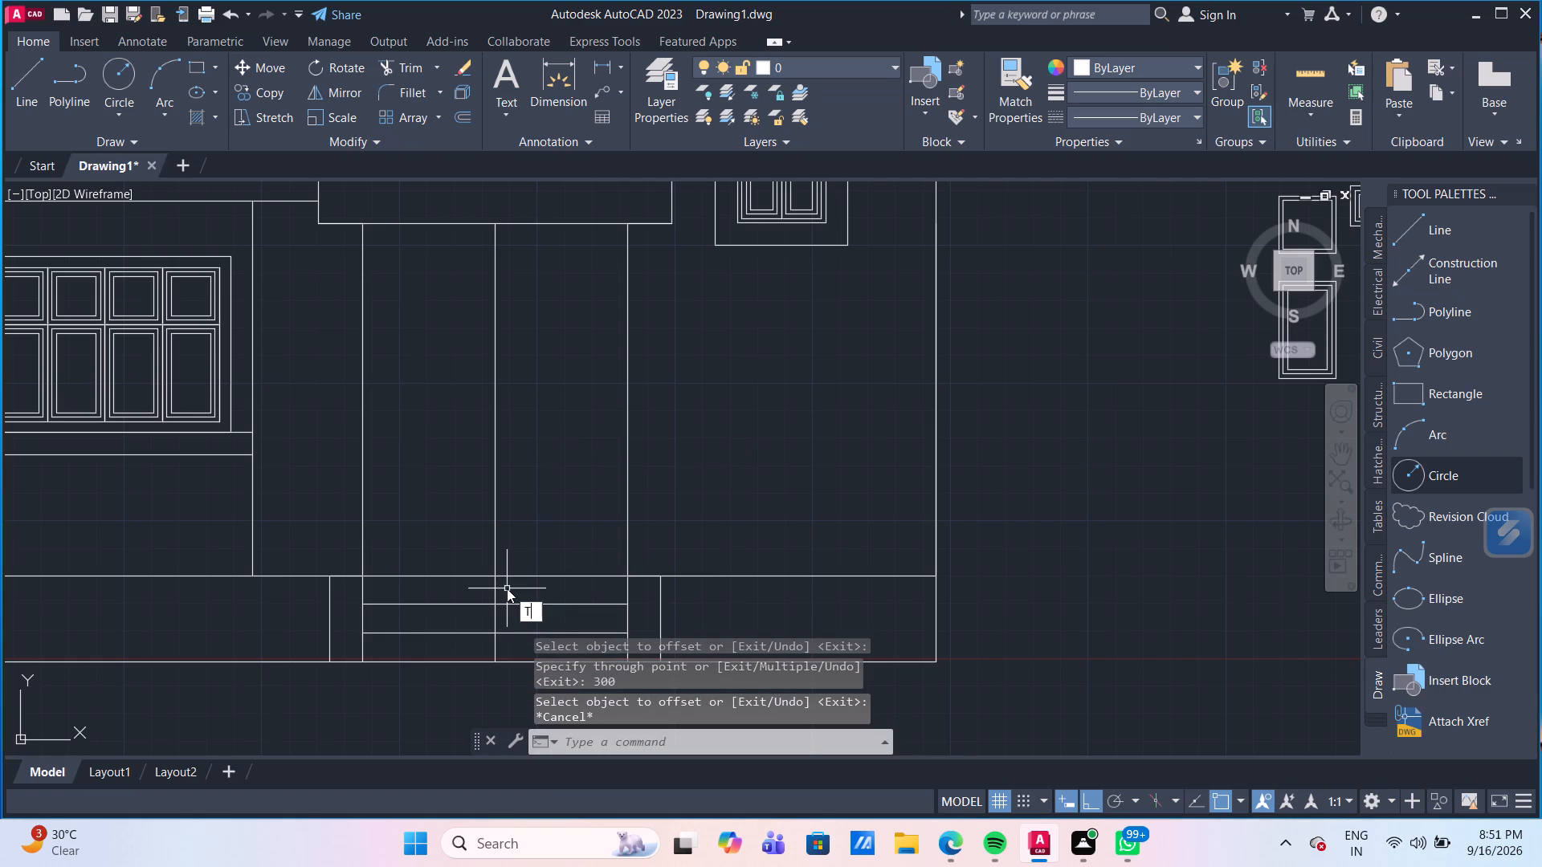
key("Return")
left_click(496, 587)
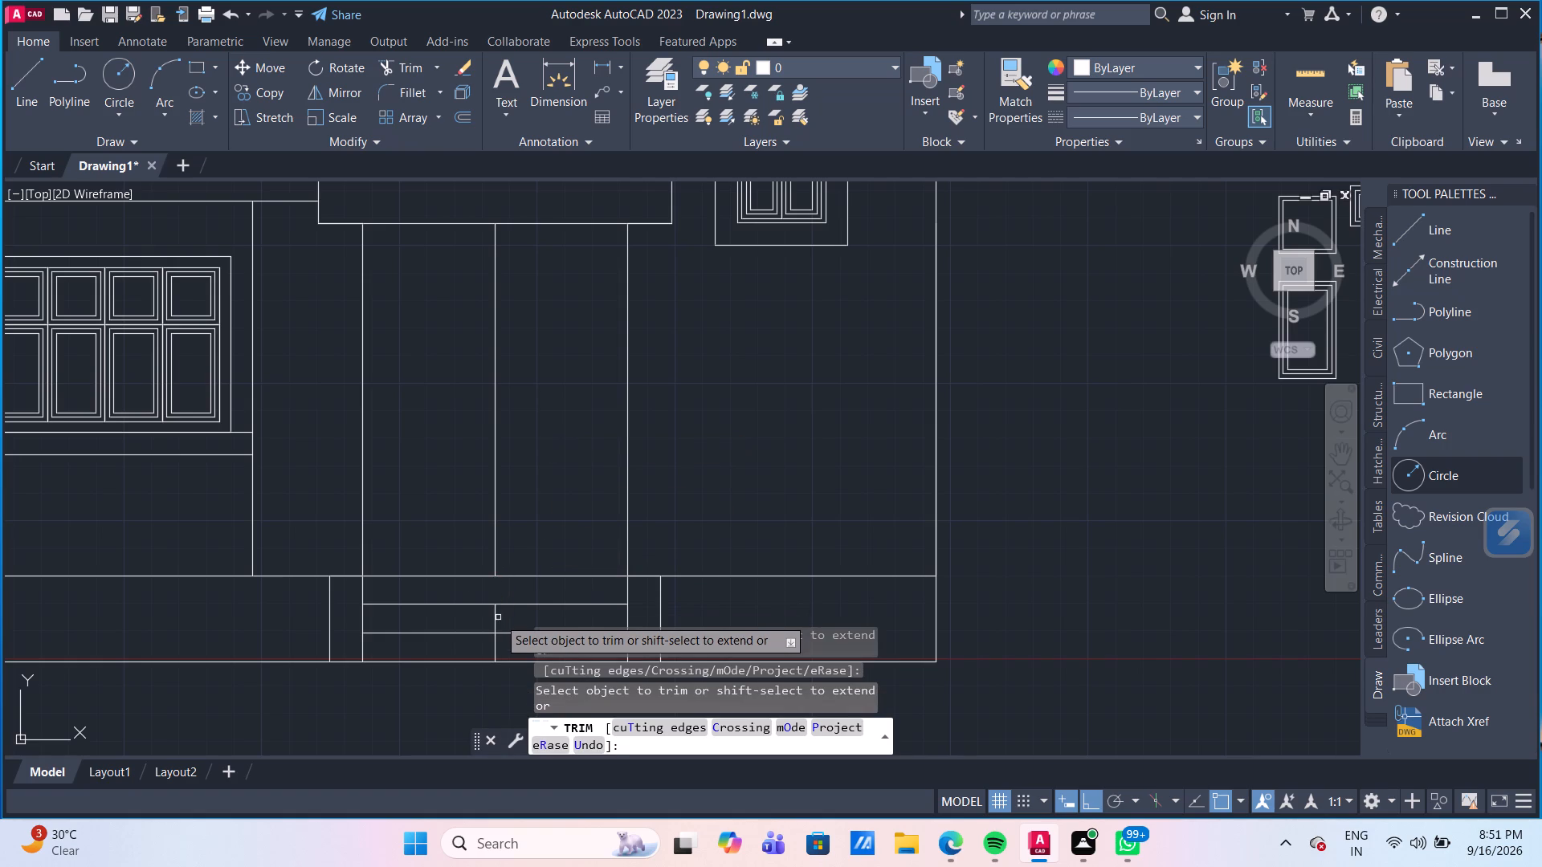
left_click(495, 617)
left_click(494, 653)
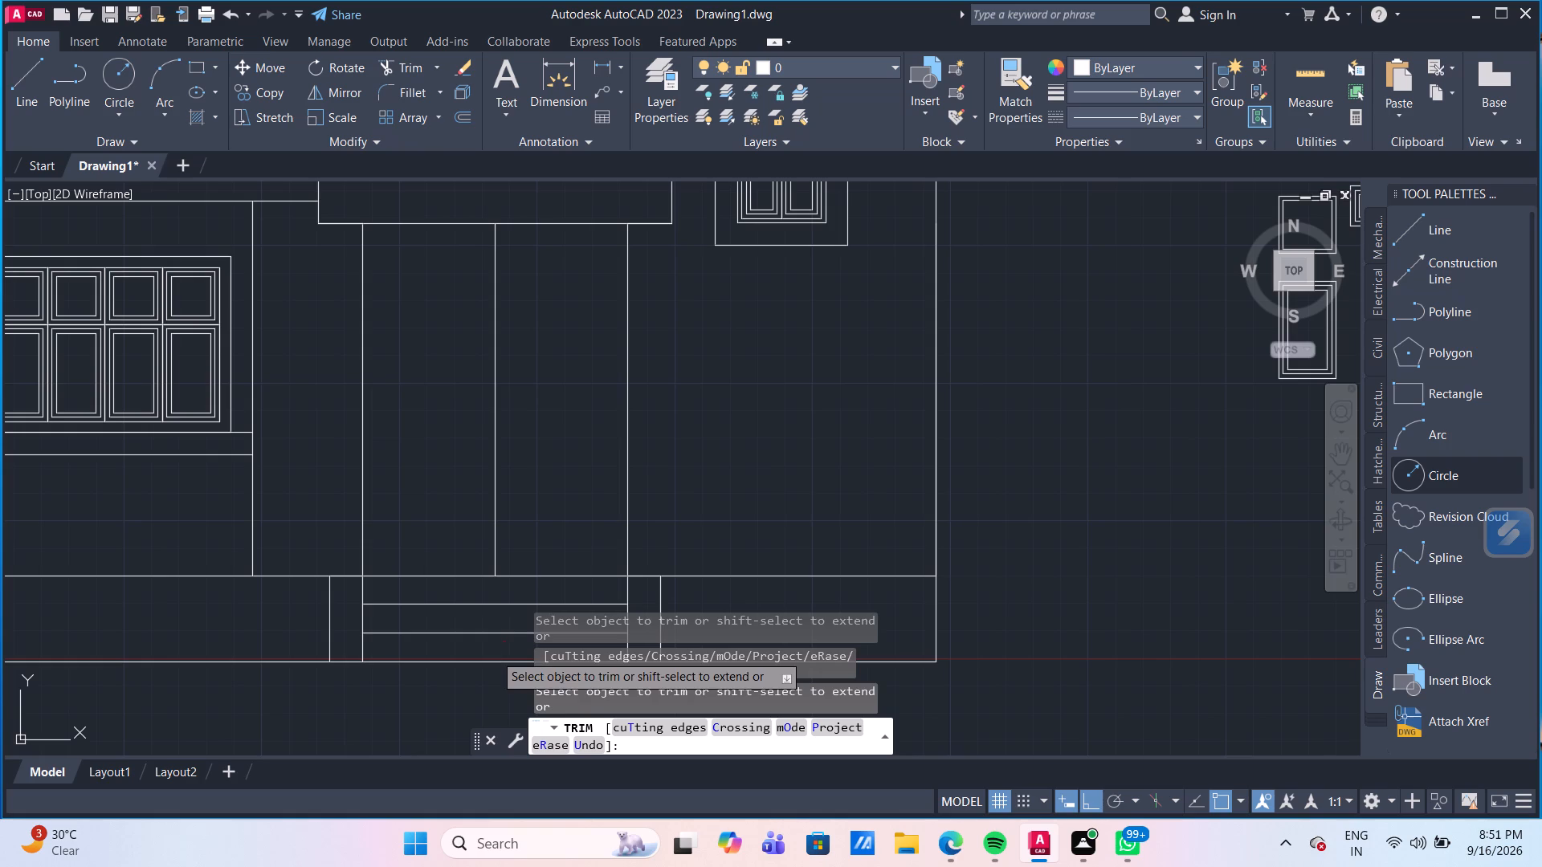
key("Escape")
Quick-measure the left half of the divided entrance opening.
middle_click_drag(694, 436, 487, 443)
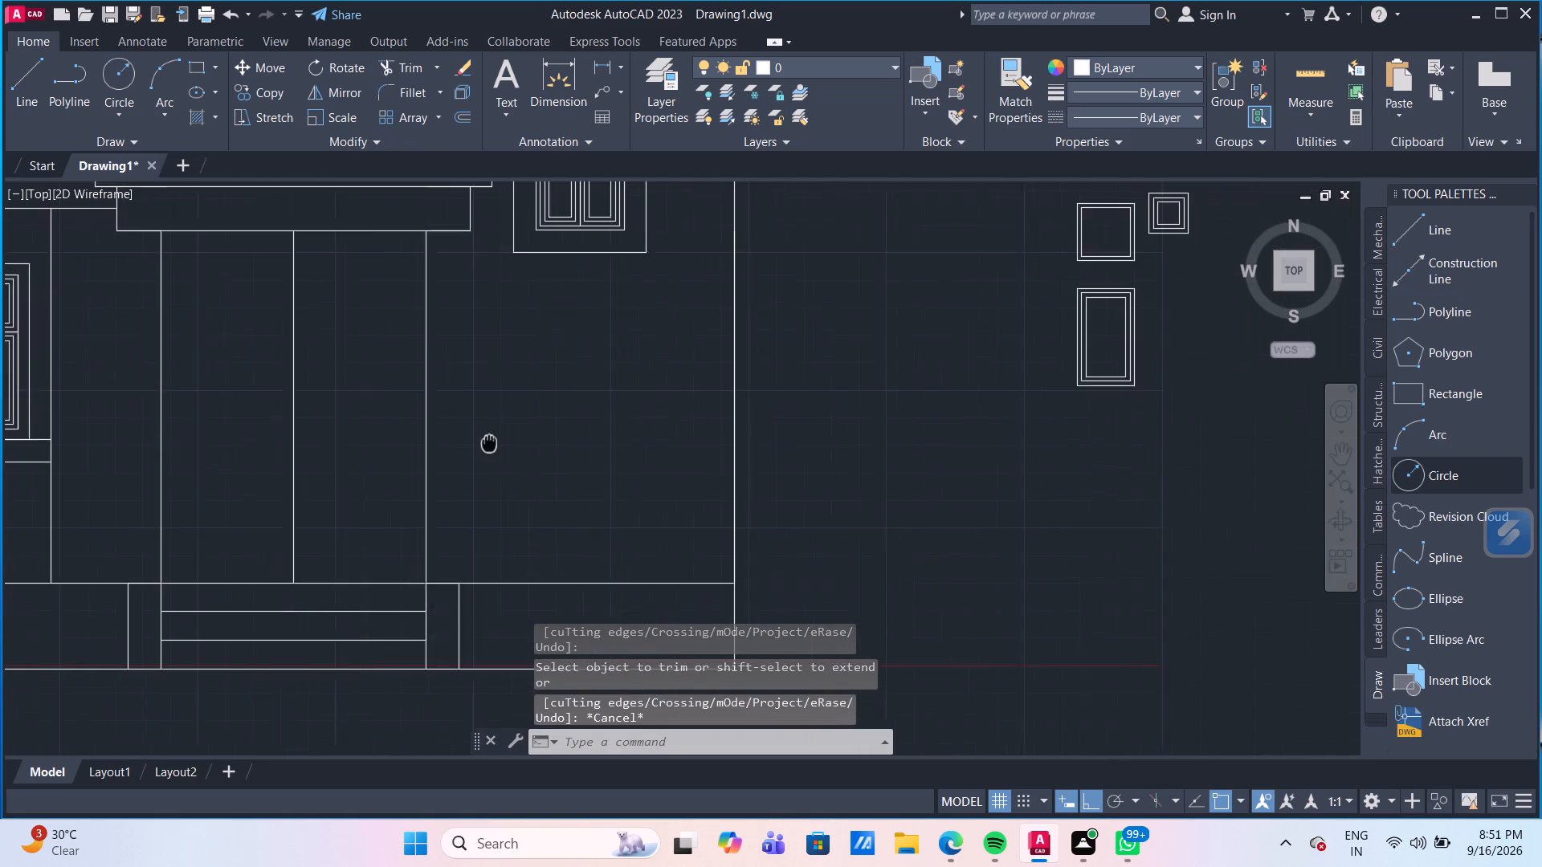
middle_click_drag(487, 443, 502, 436)
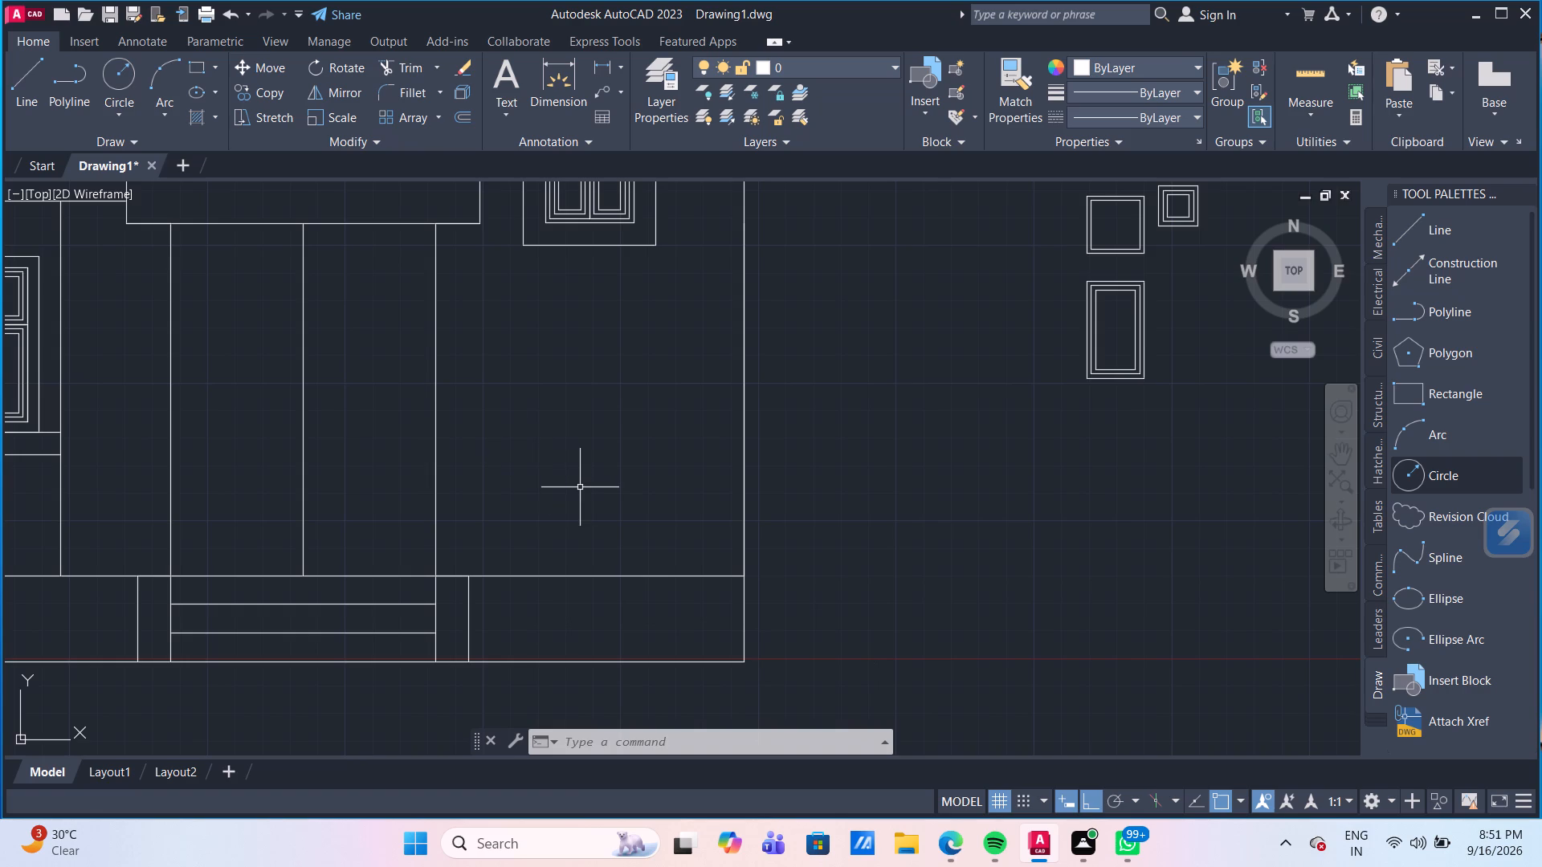
left_click(1318, 72)
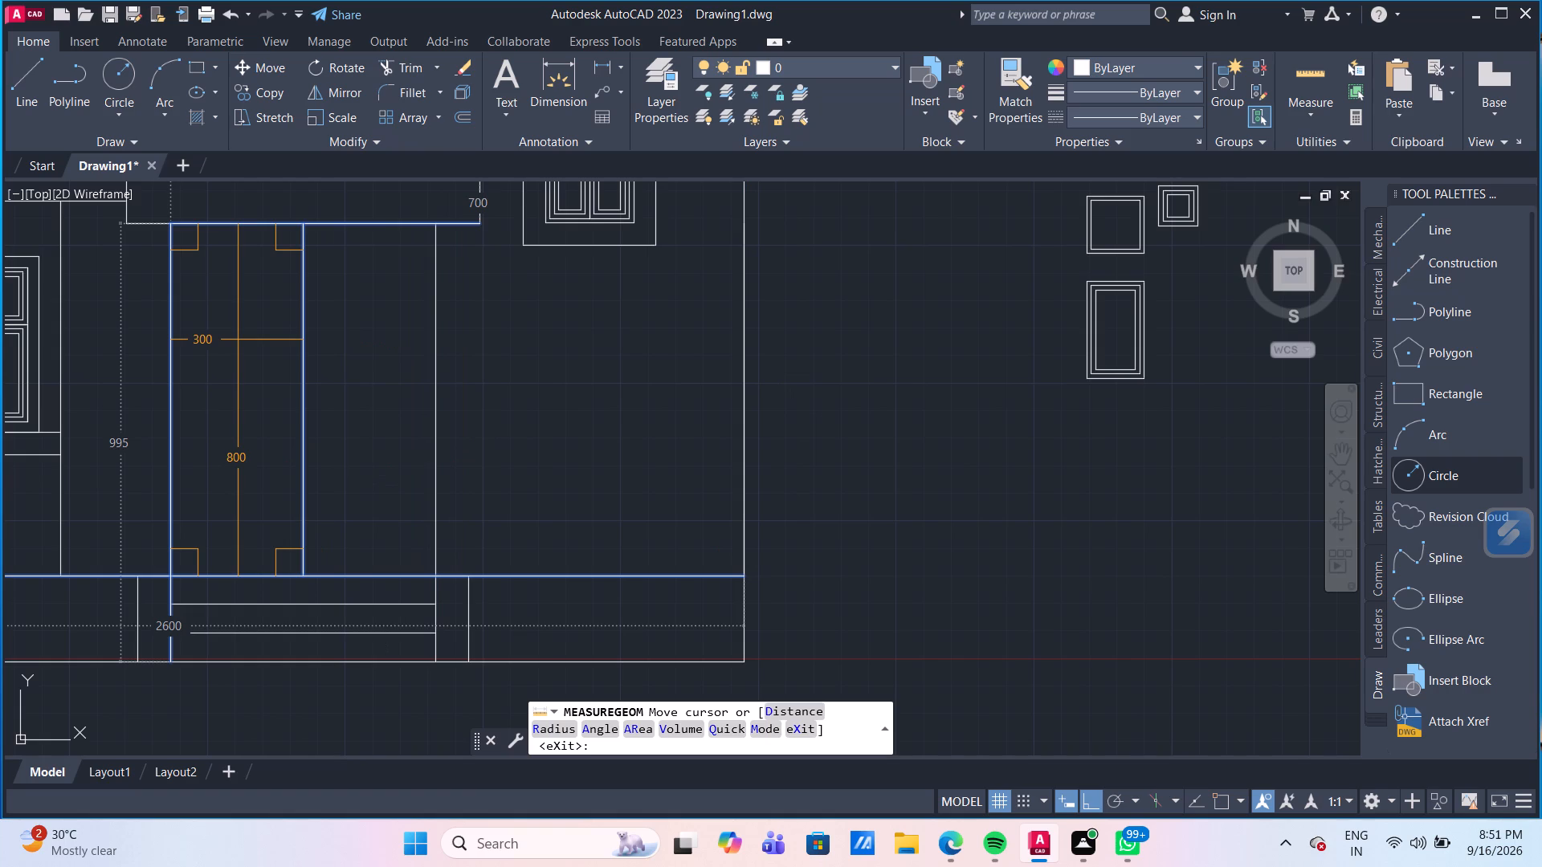
key("Escape")
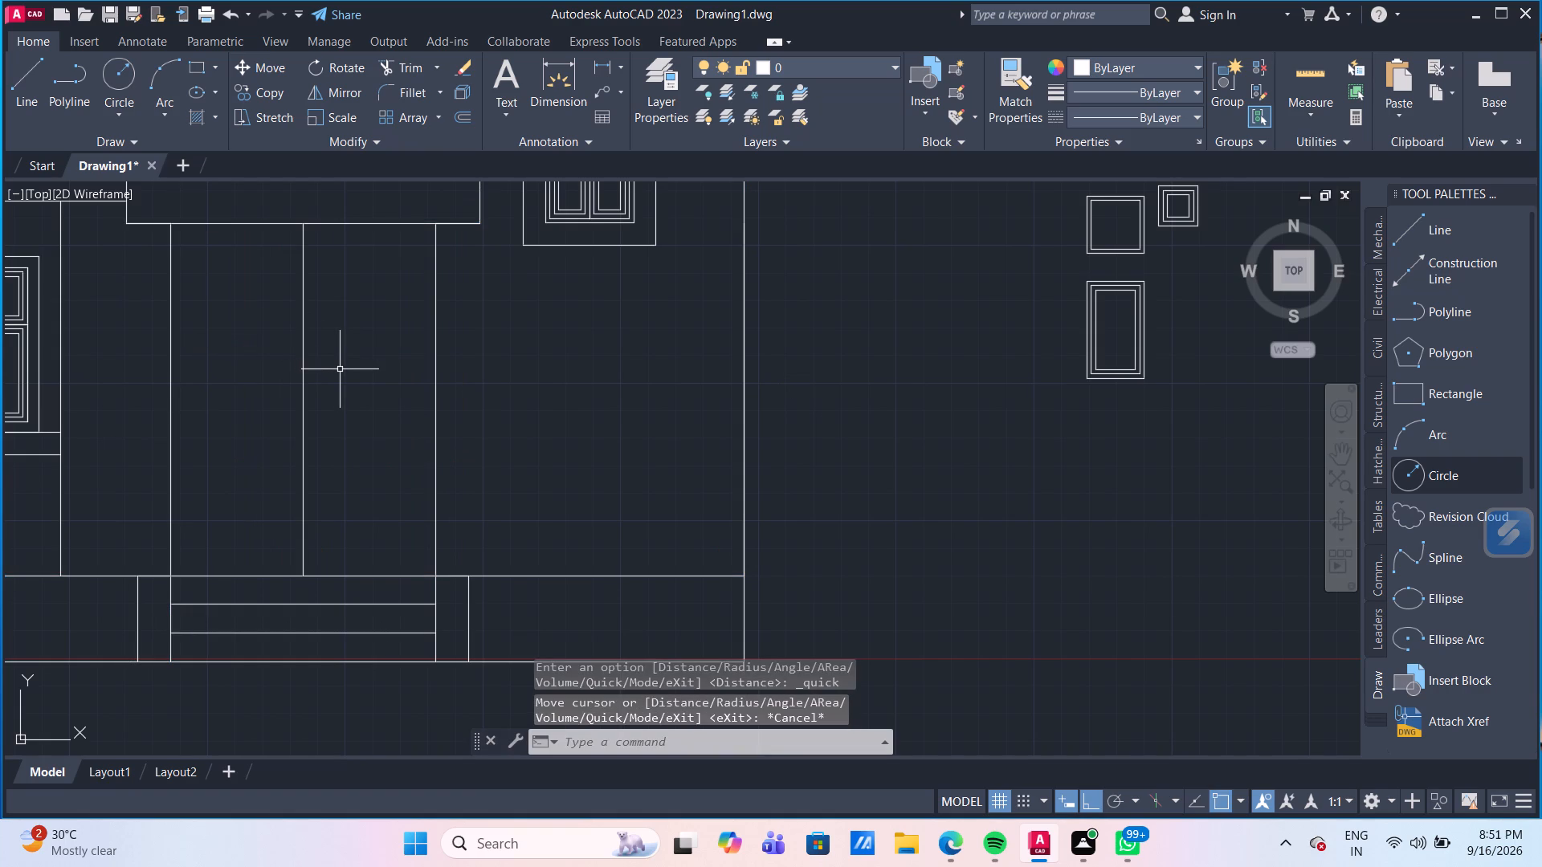
Offset the entrance centre line by 150 to both sides, dividing the opening into four vertical strips.
key("o")
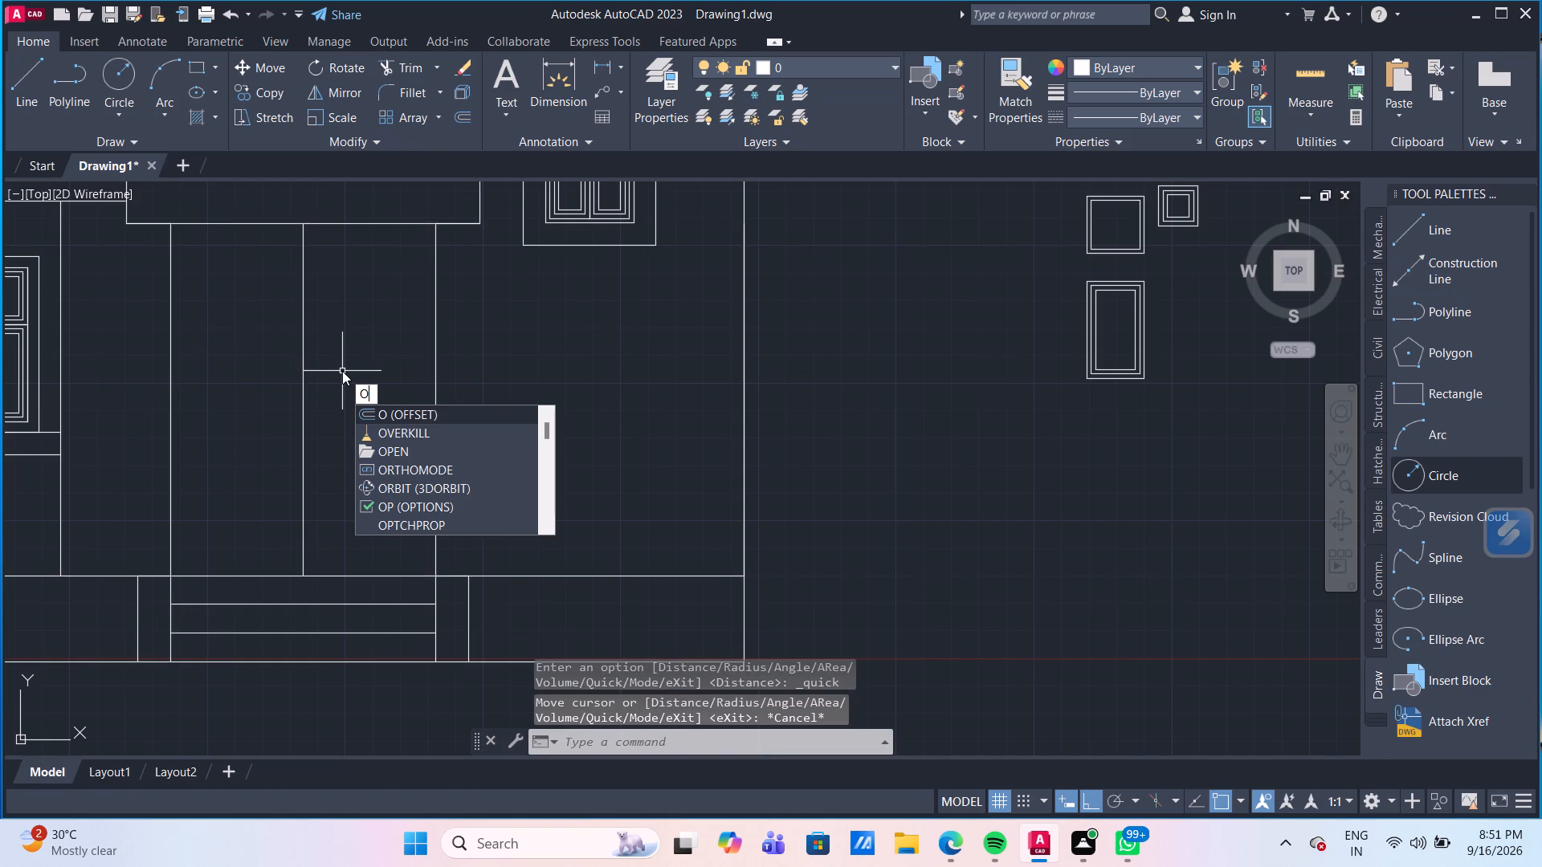
key("Return")
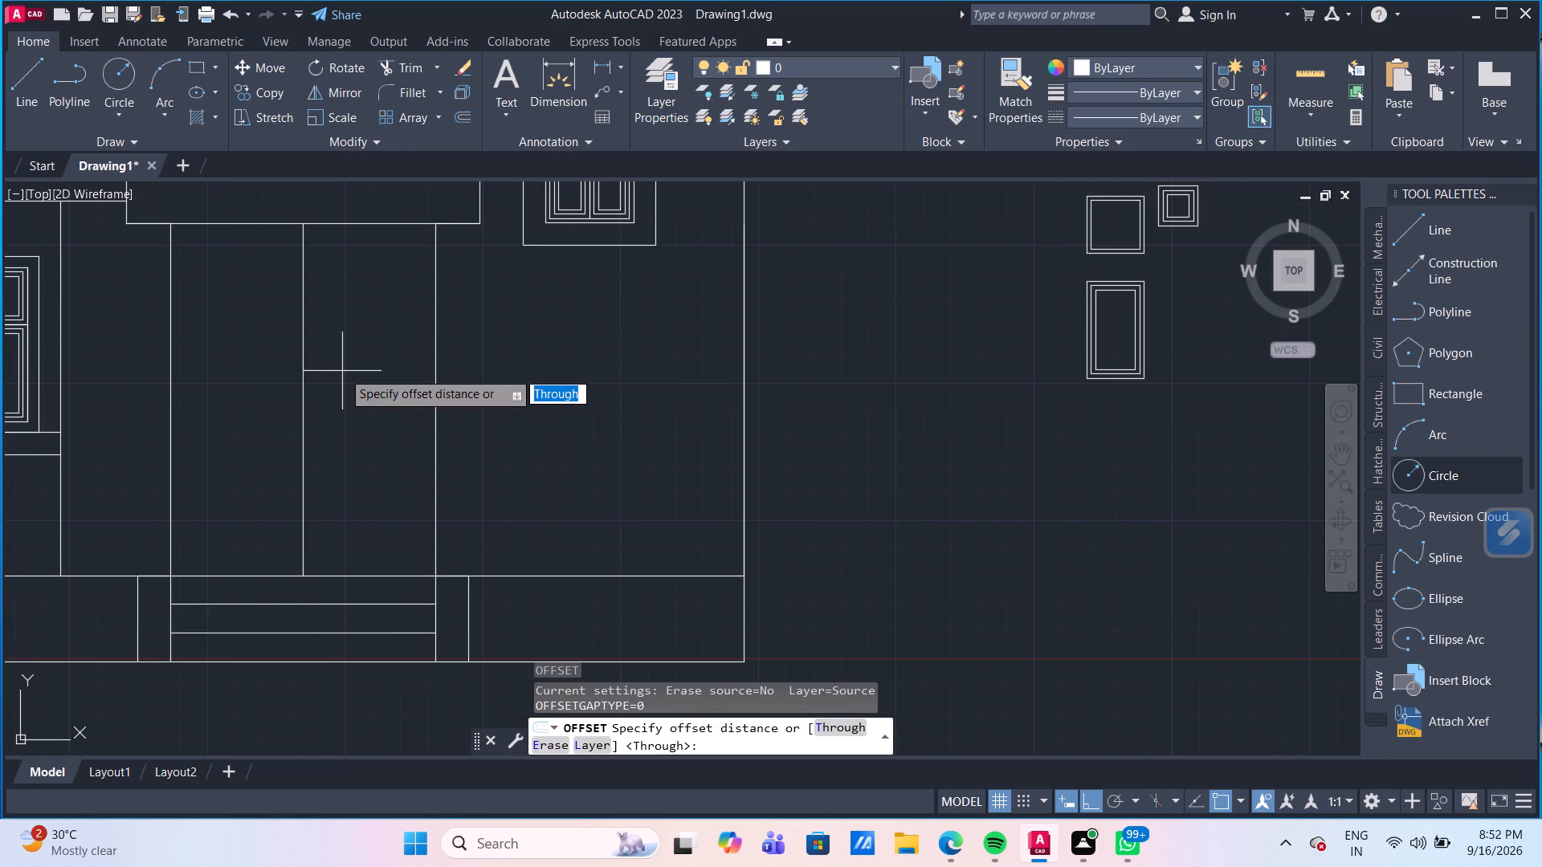
key("Return")
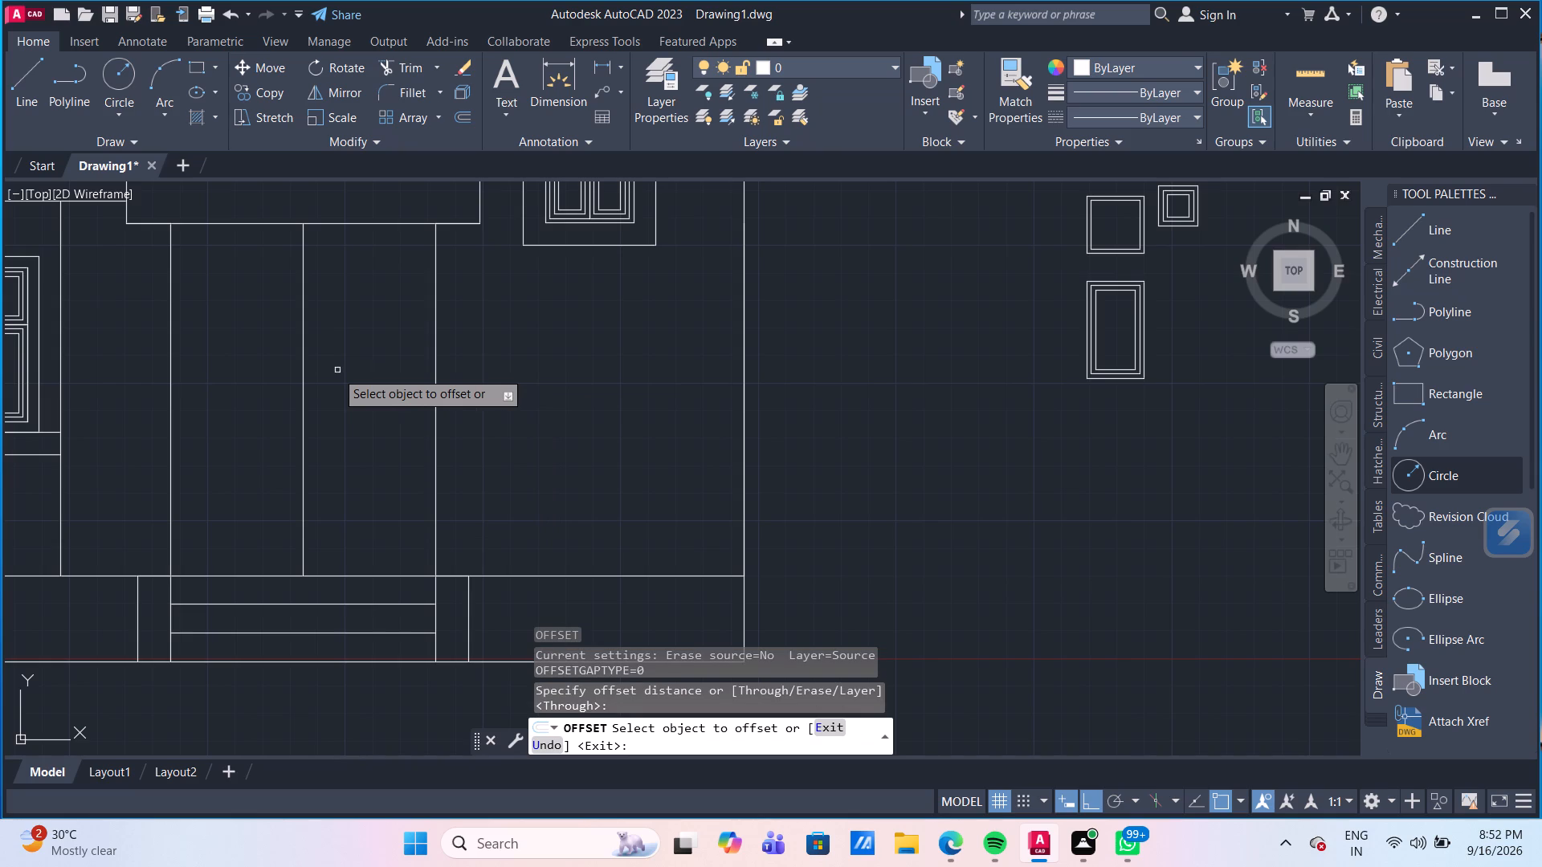
left_click(303, 407)
type("150")
key("Return")
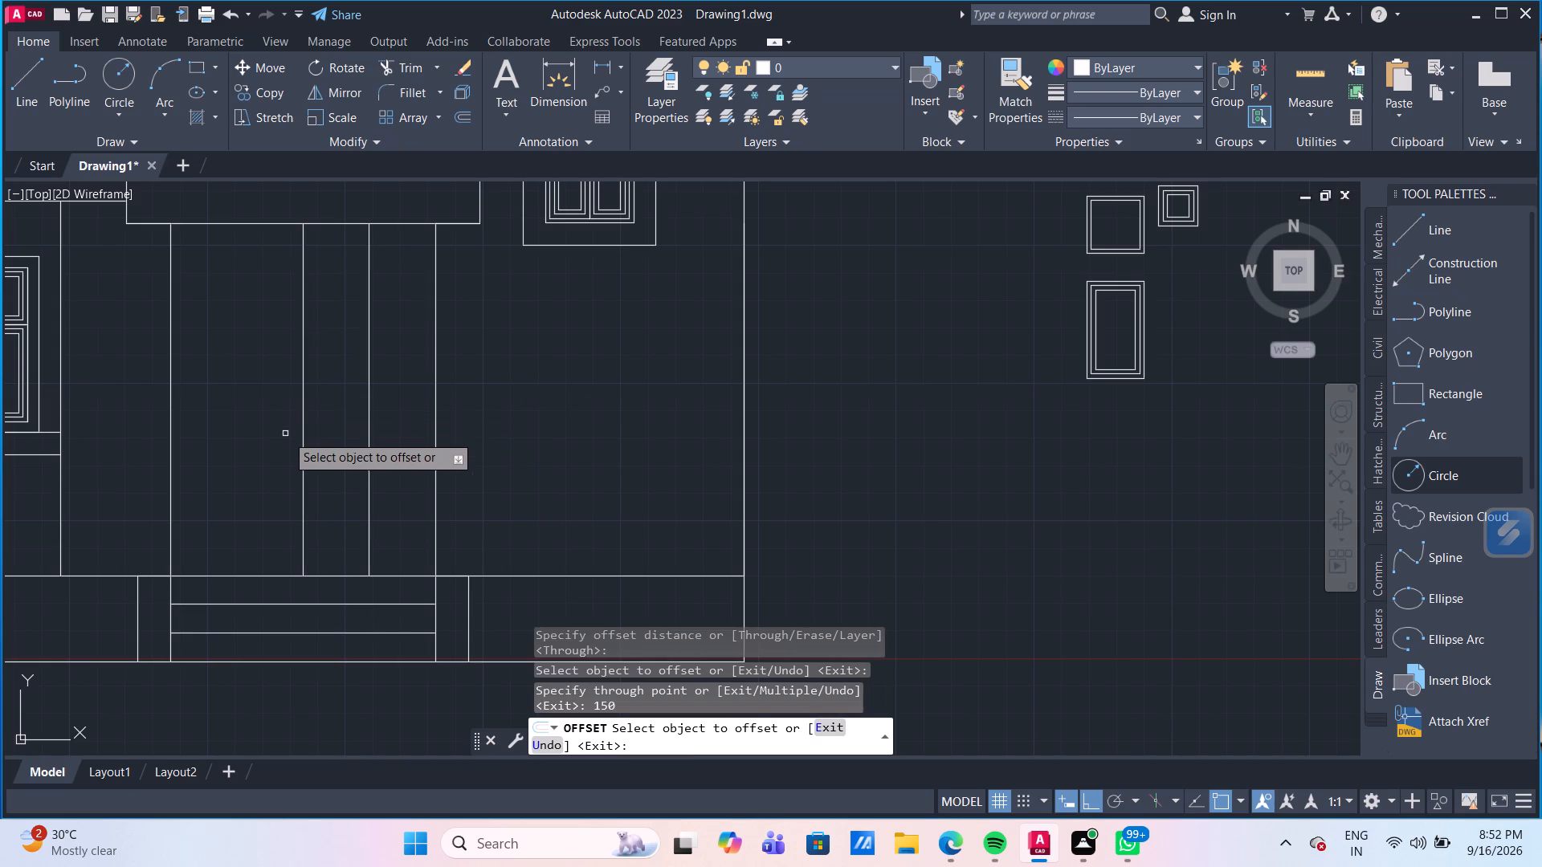
left_click(301, 443)
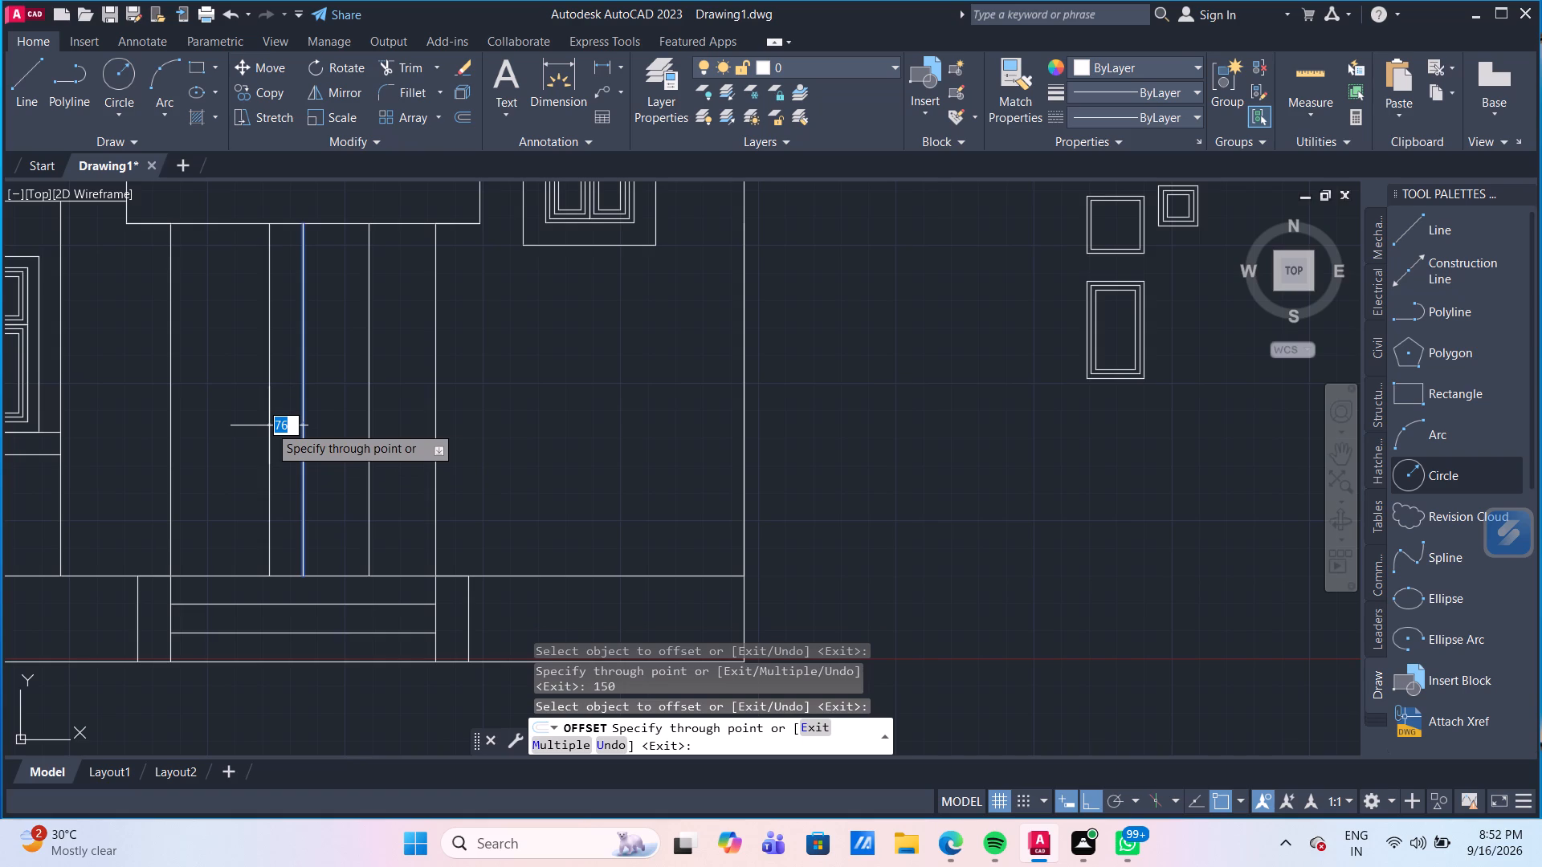
type("150")
key("Return")
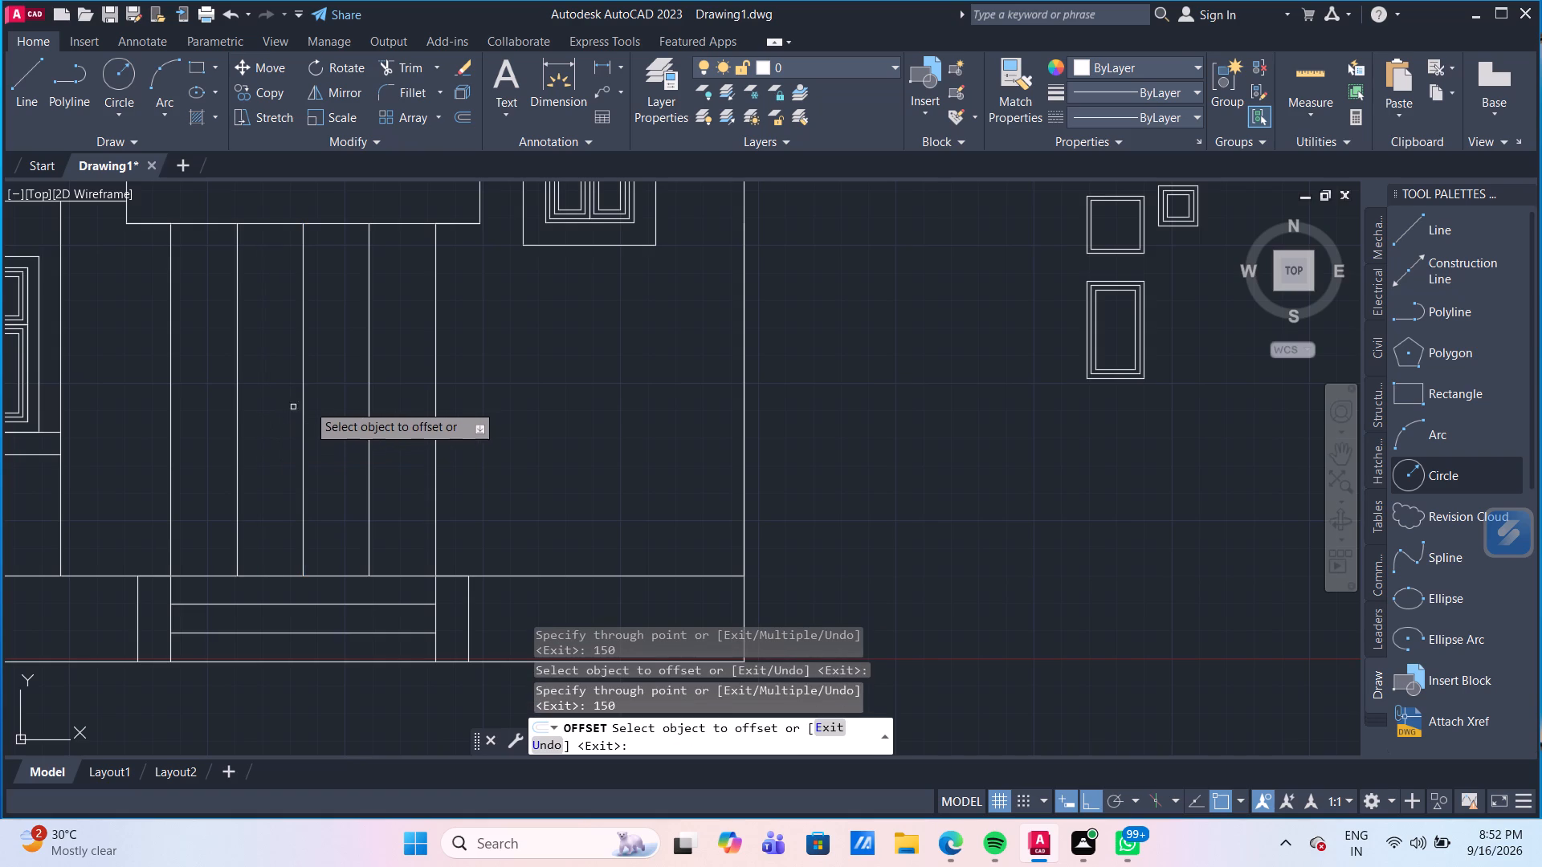
Offset the line along the top of the entrance opening downward by 200.
middle_click_drag(392, 379, 395, 427)
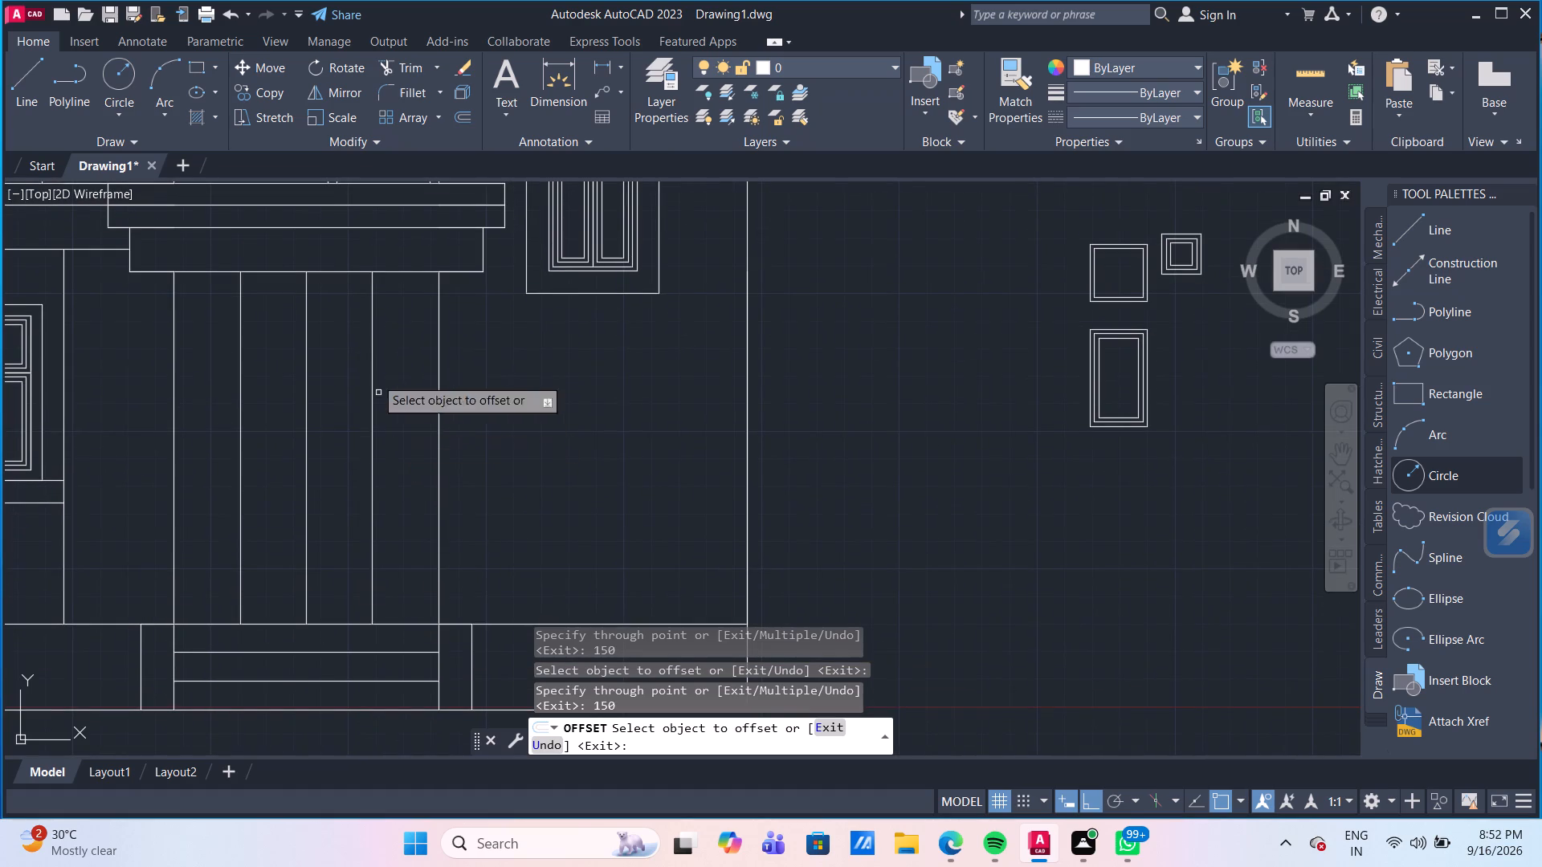
left_click(346, 272)
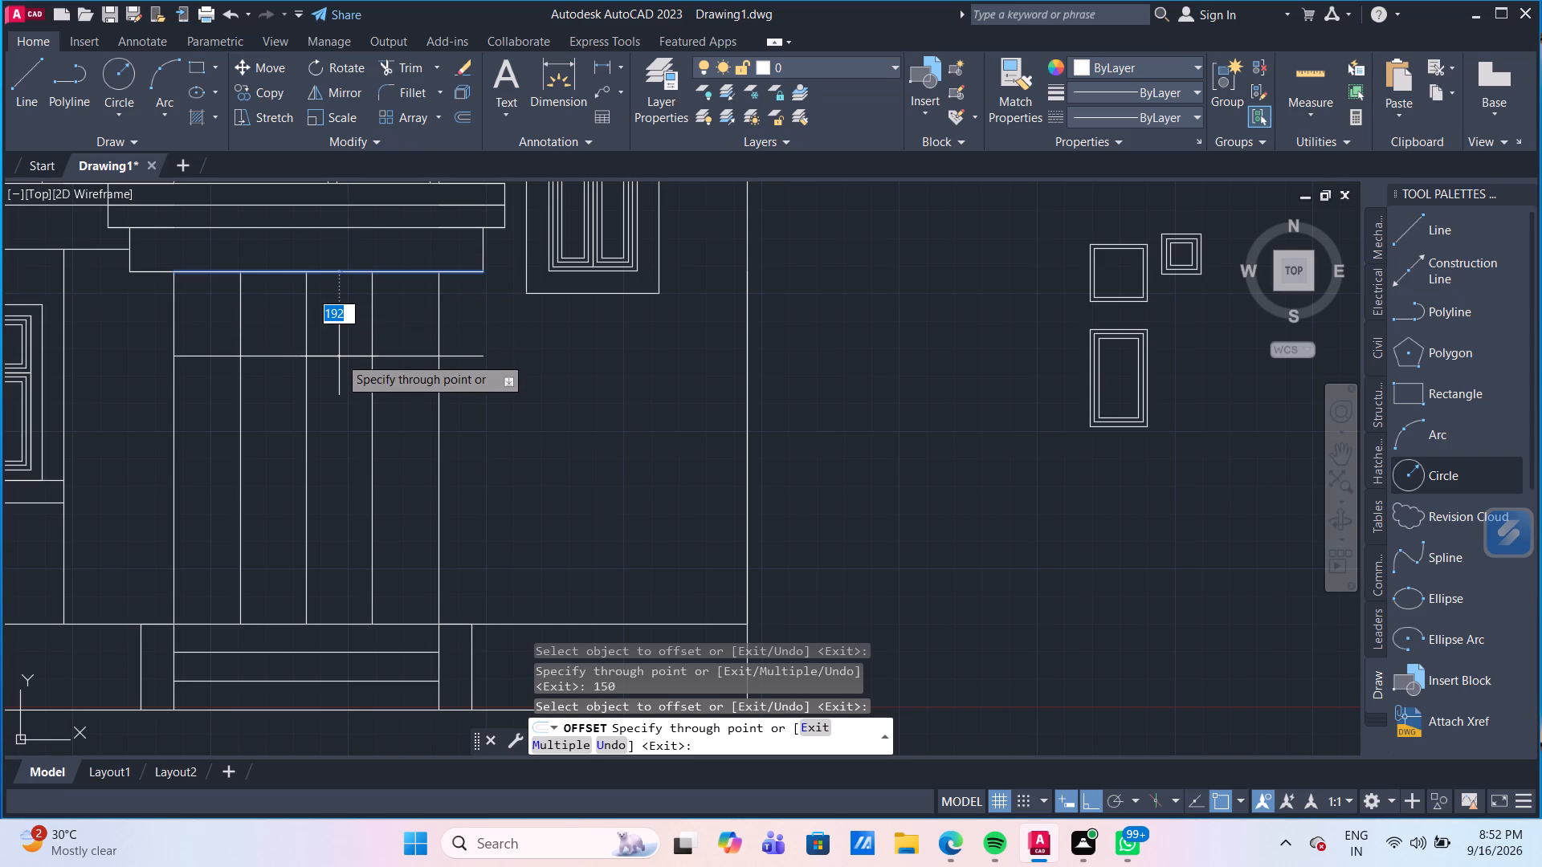
type("200")
key("Return")
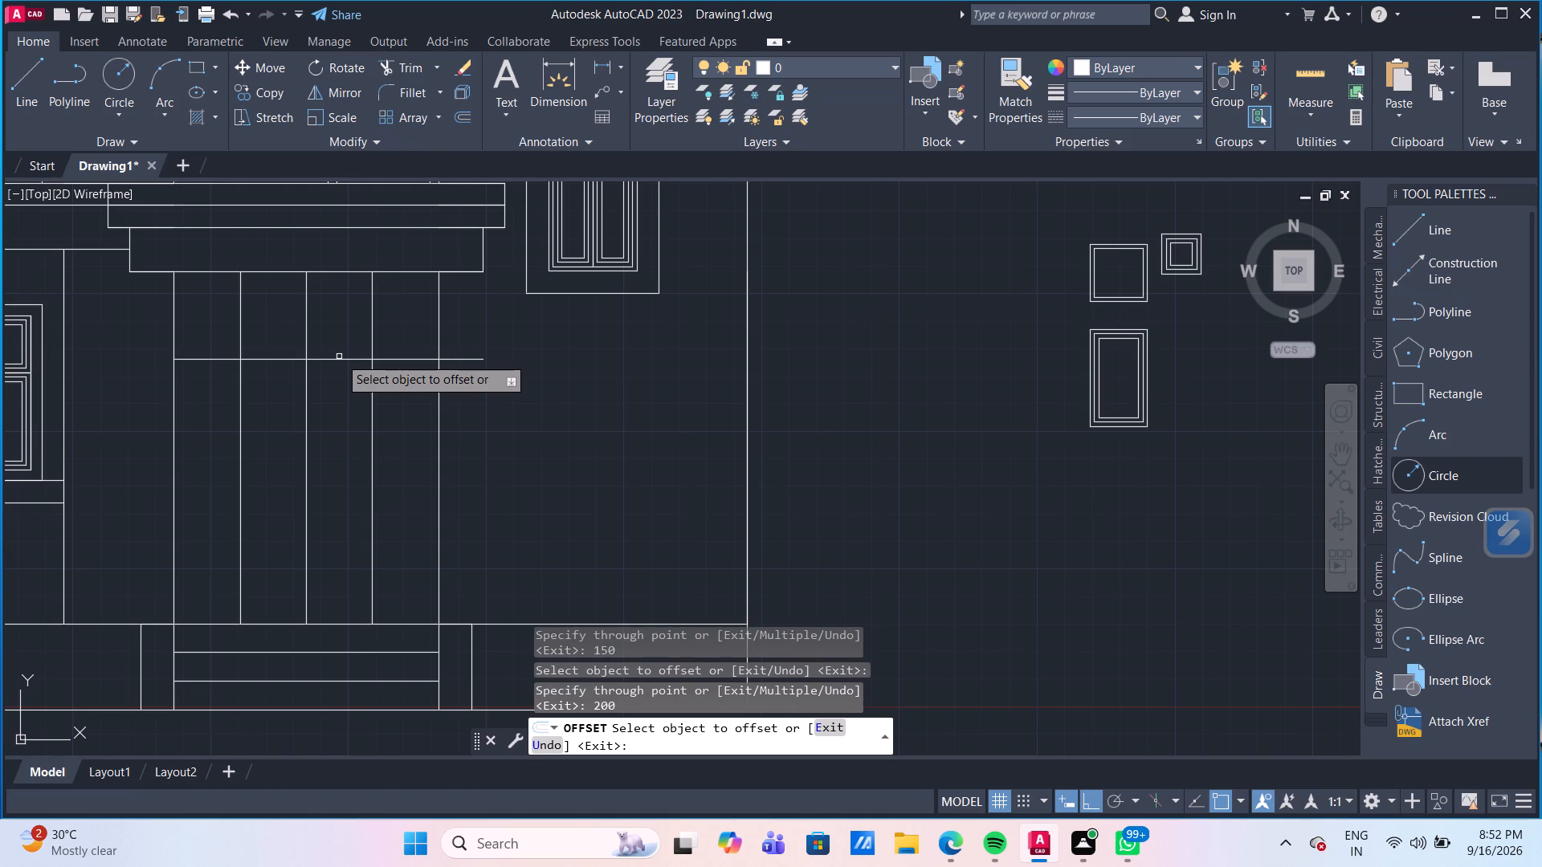
left_click(345, 623)
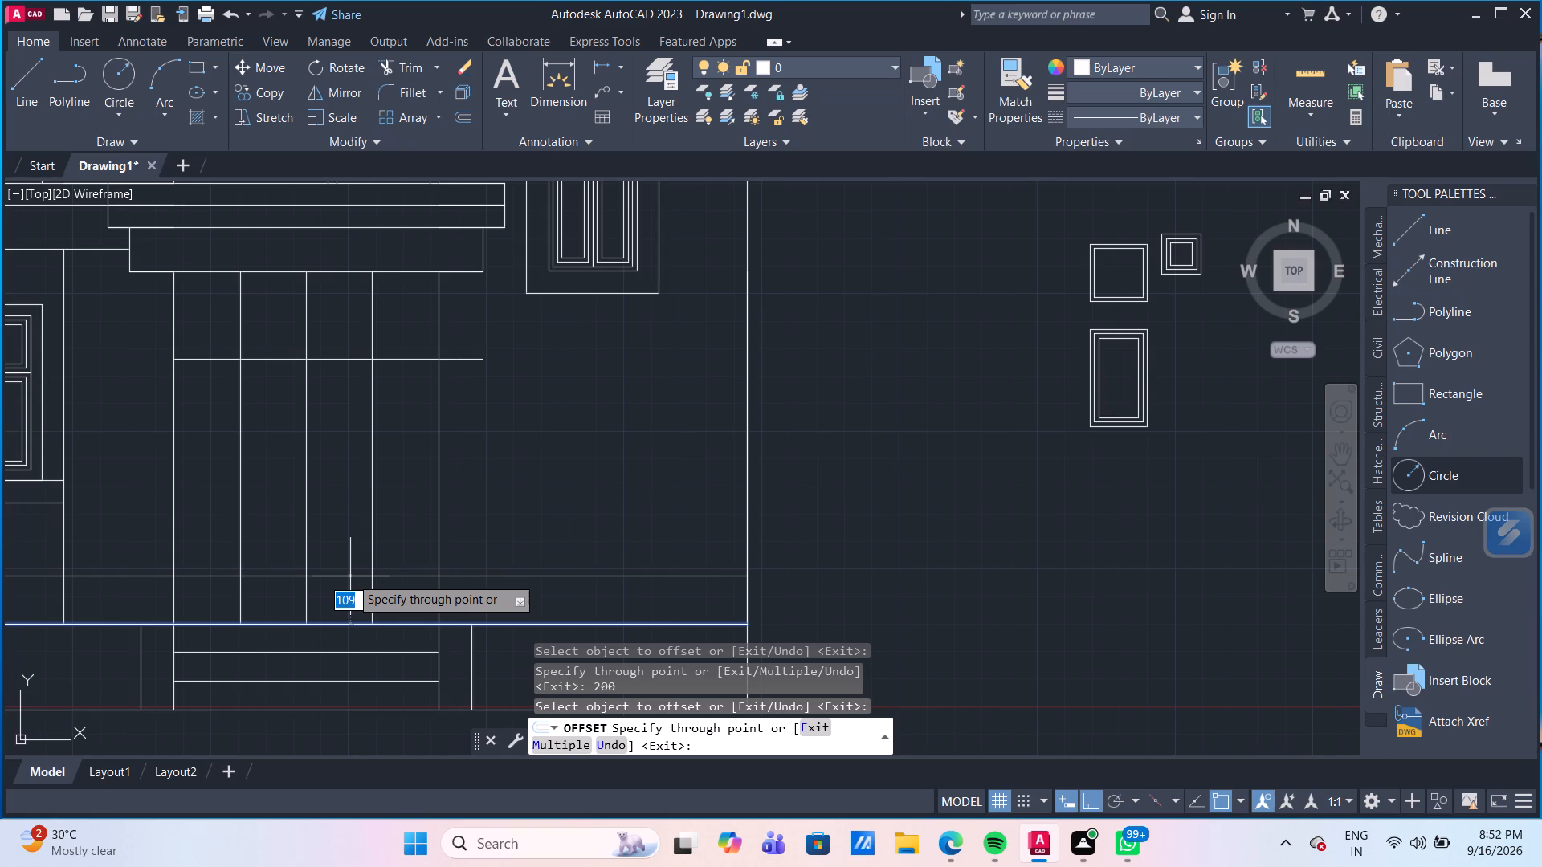
key("Escape")
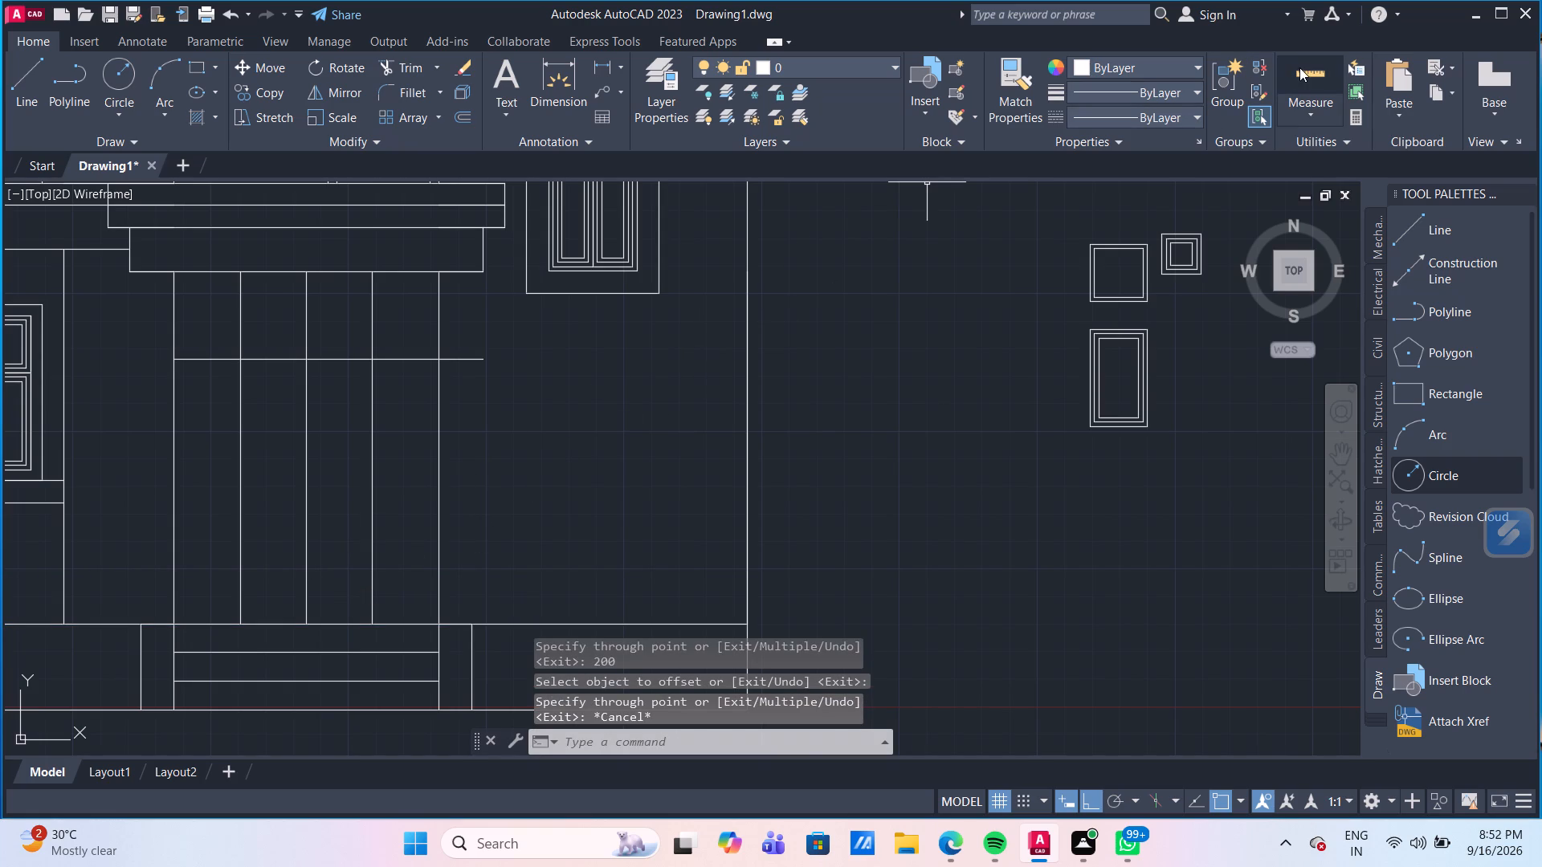
Quick-measure the rightmost door strip below the new horizontal line.
left_click(1299, 67)
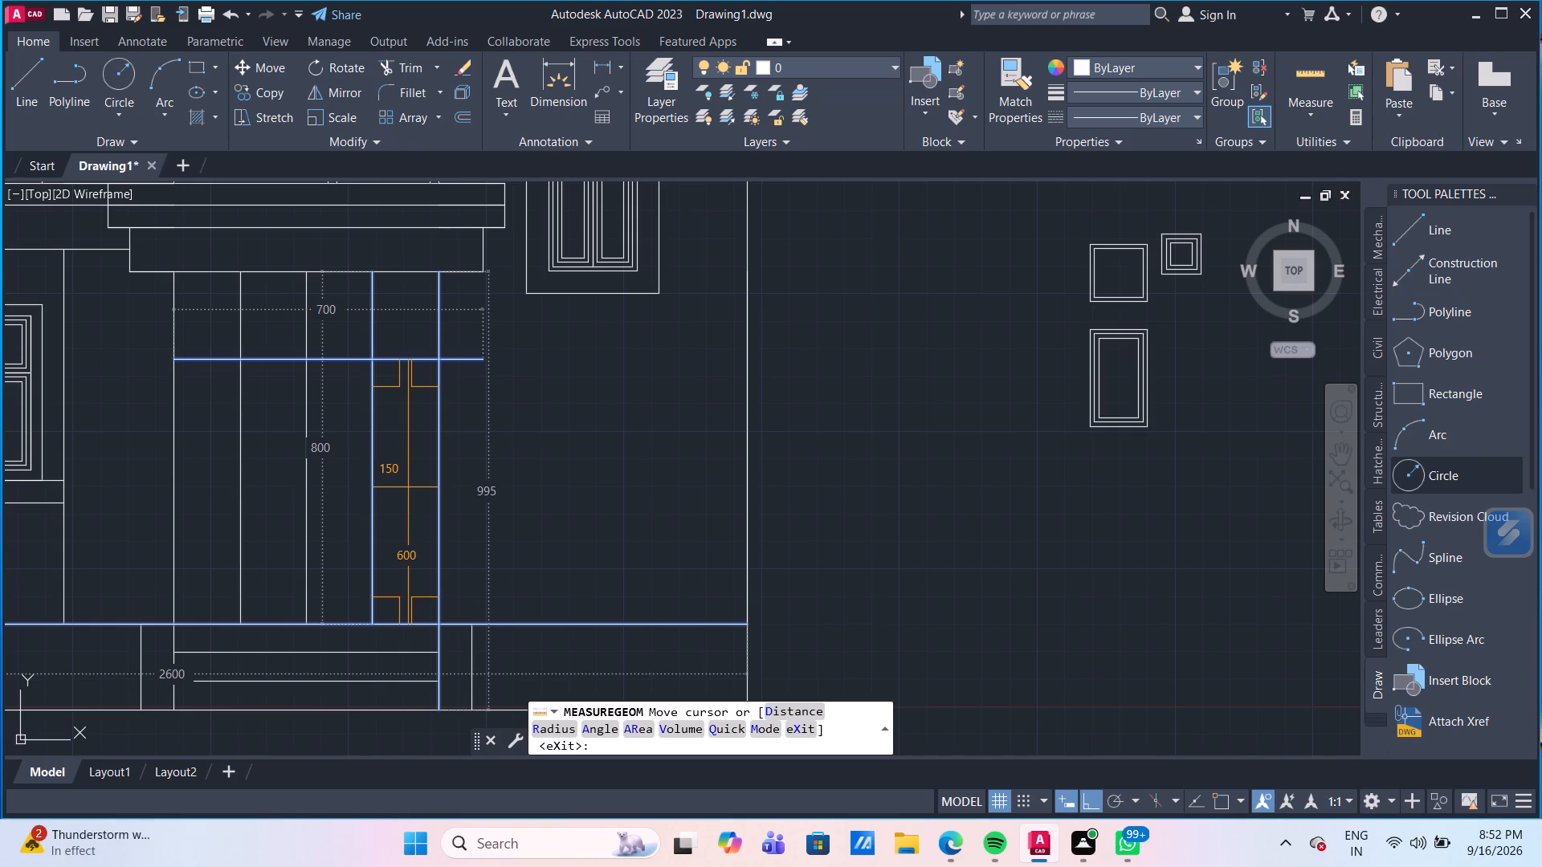
key("Escape")
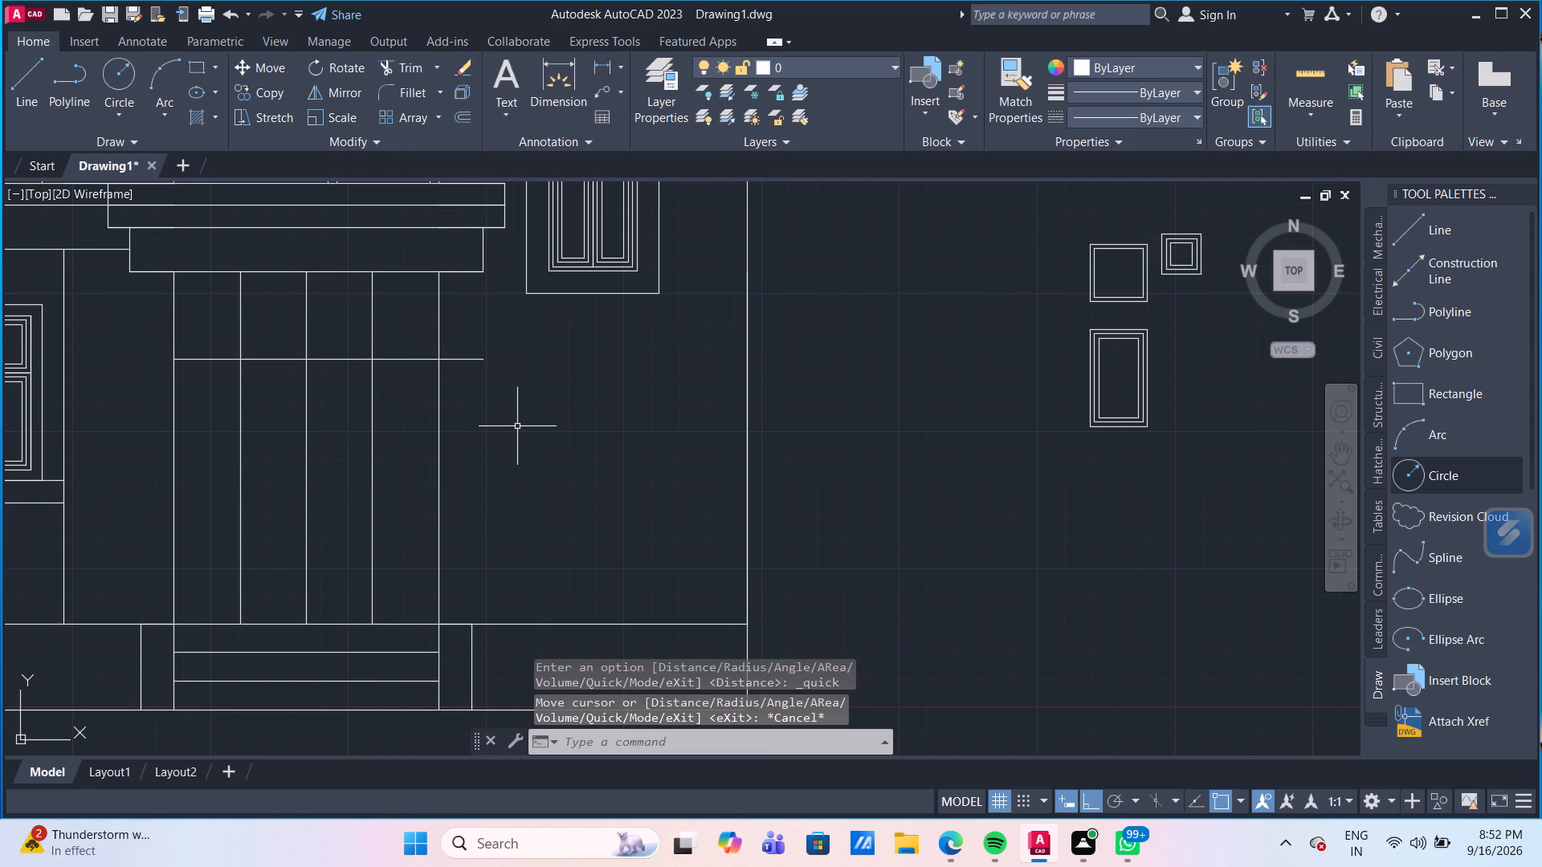
Offset the horizontal line crossing the entrance opening downward by 400.
key("o")
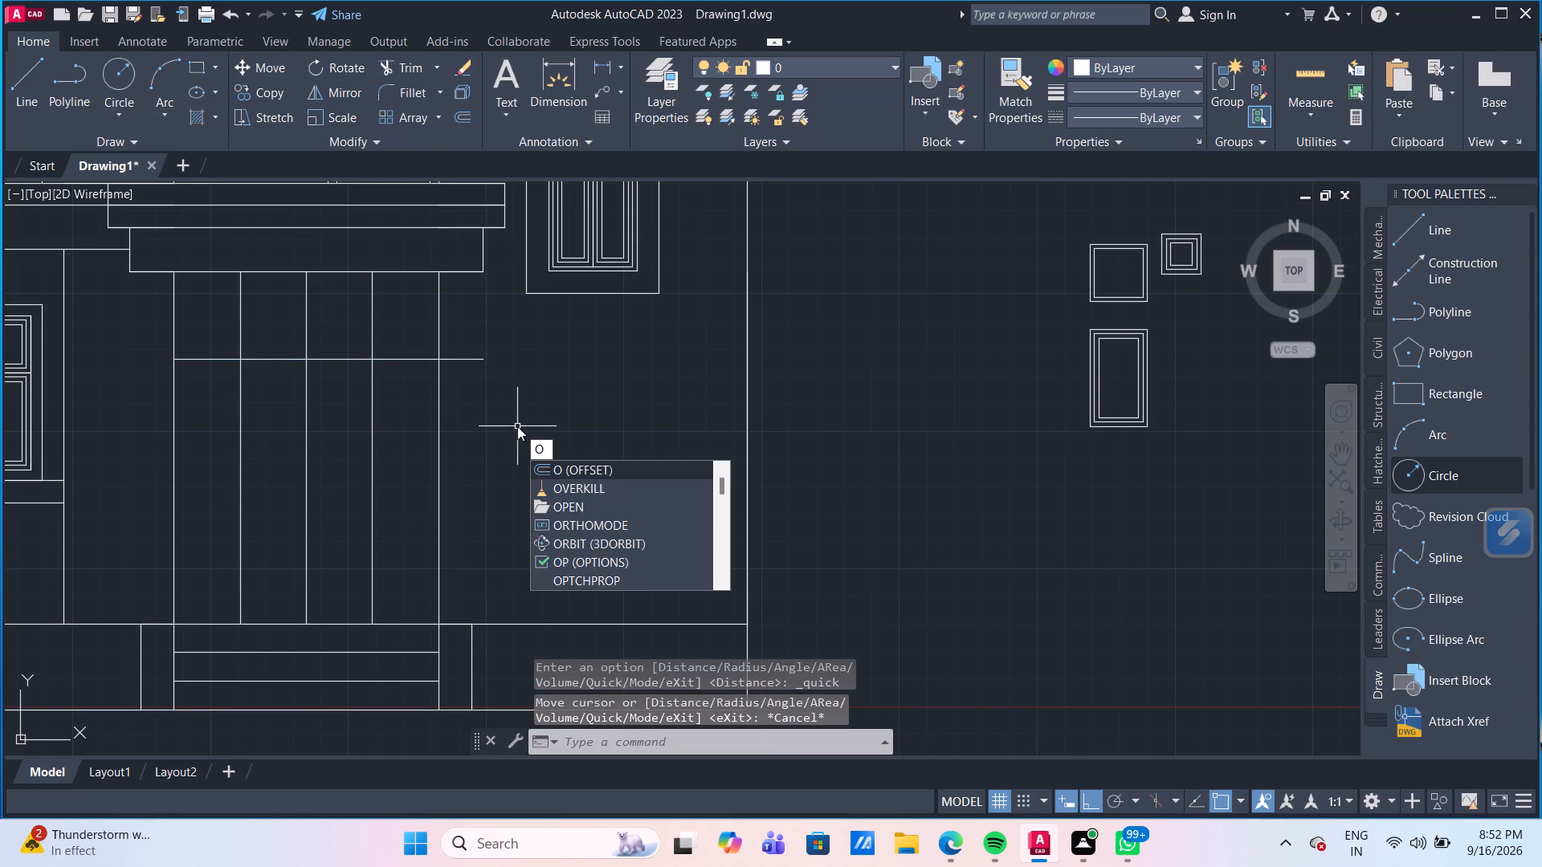
key("Return")
key("Return")
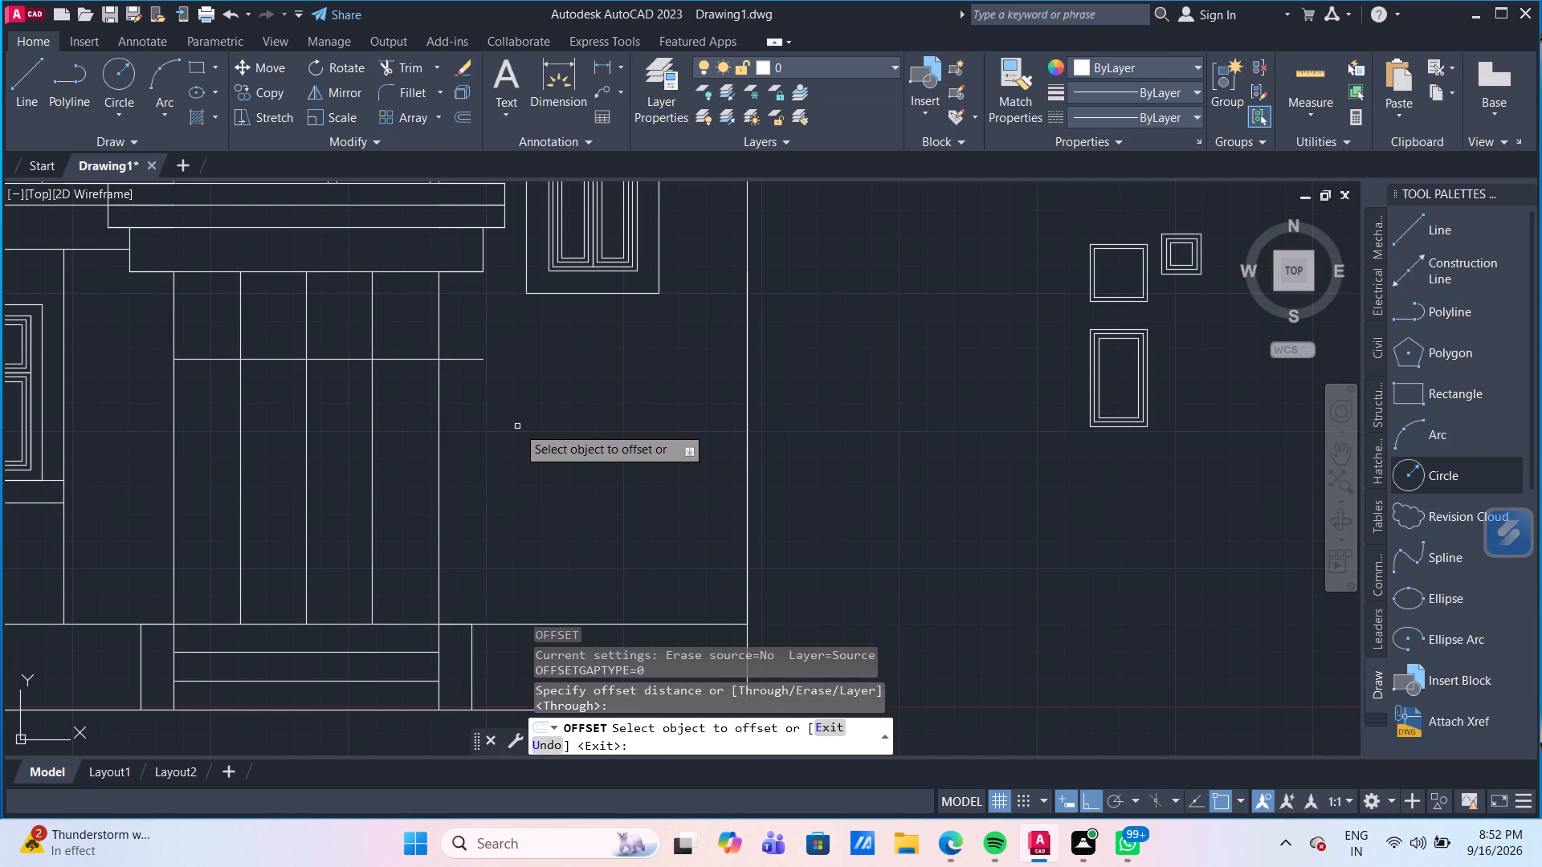
left_click(467, 360)
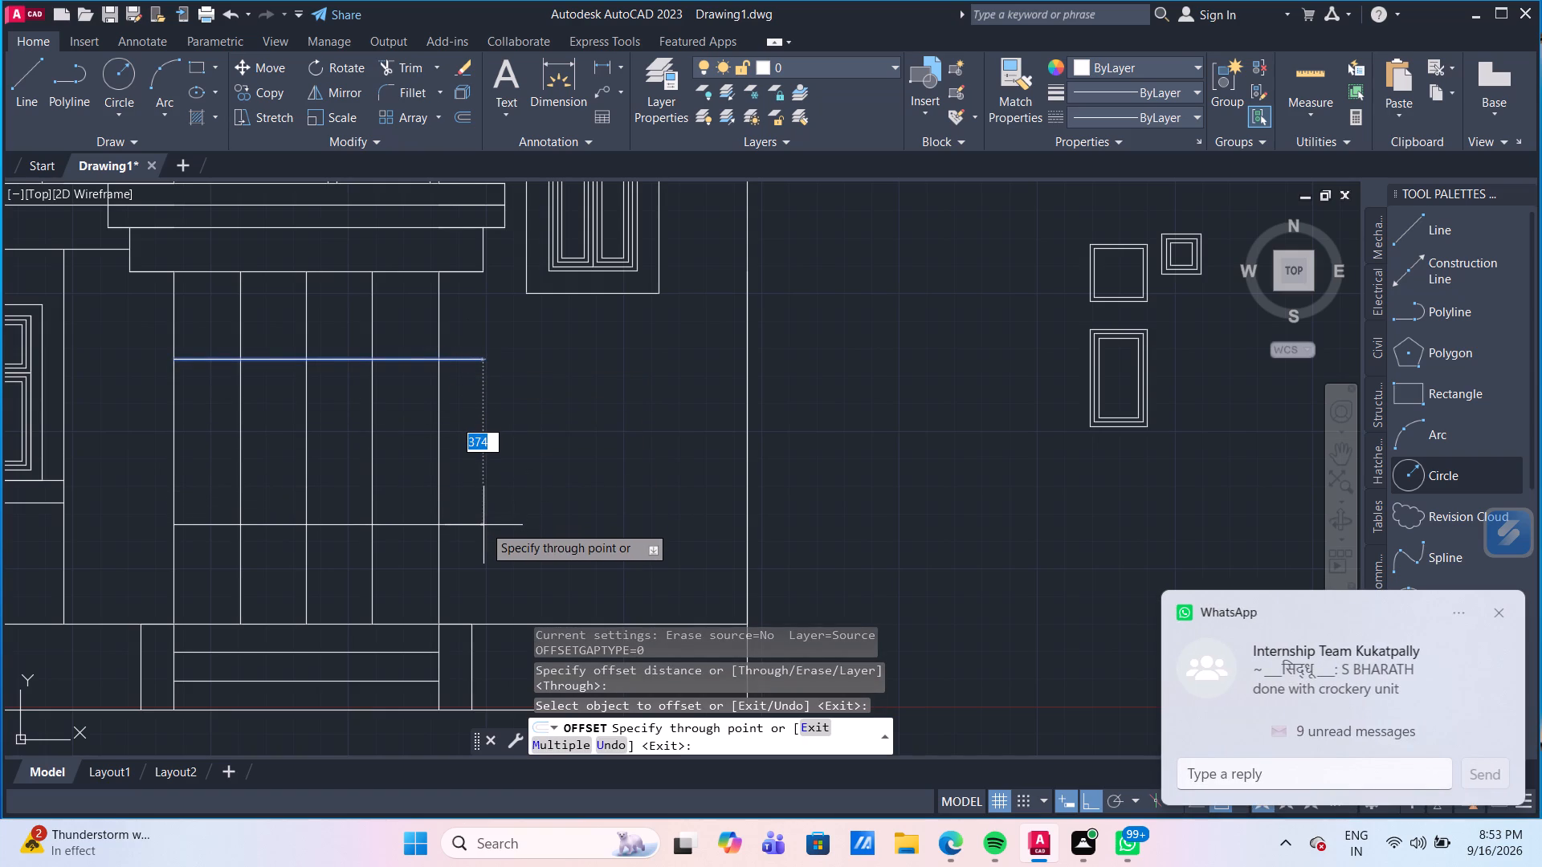
type("400")
key("Return")
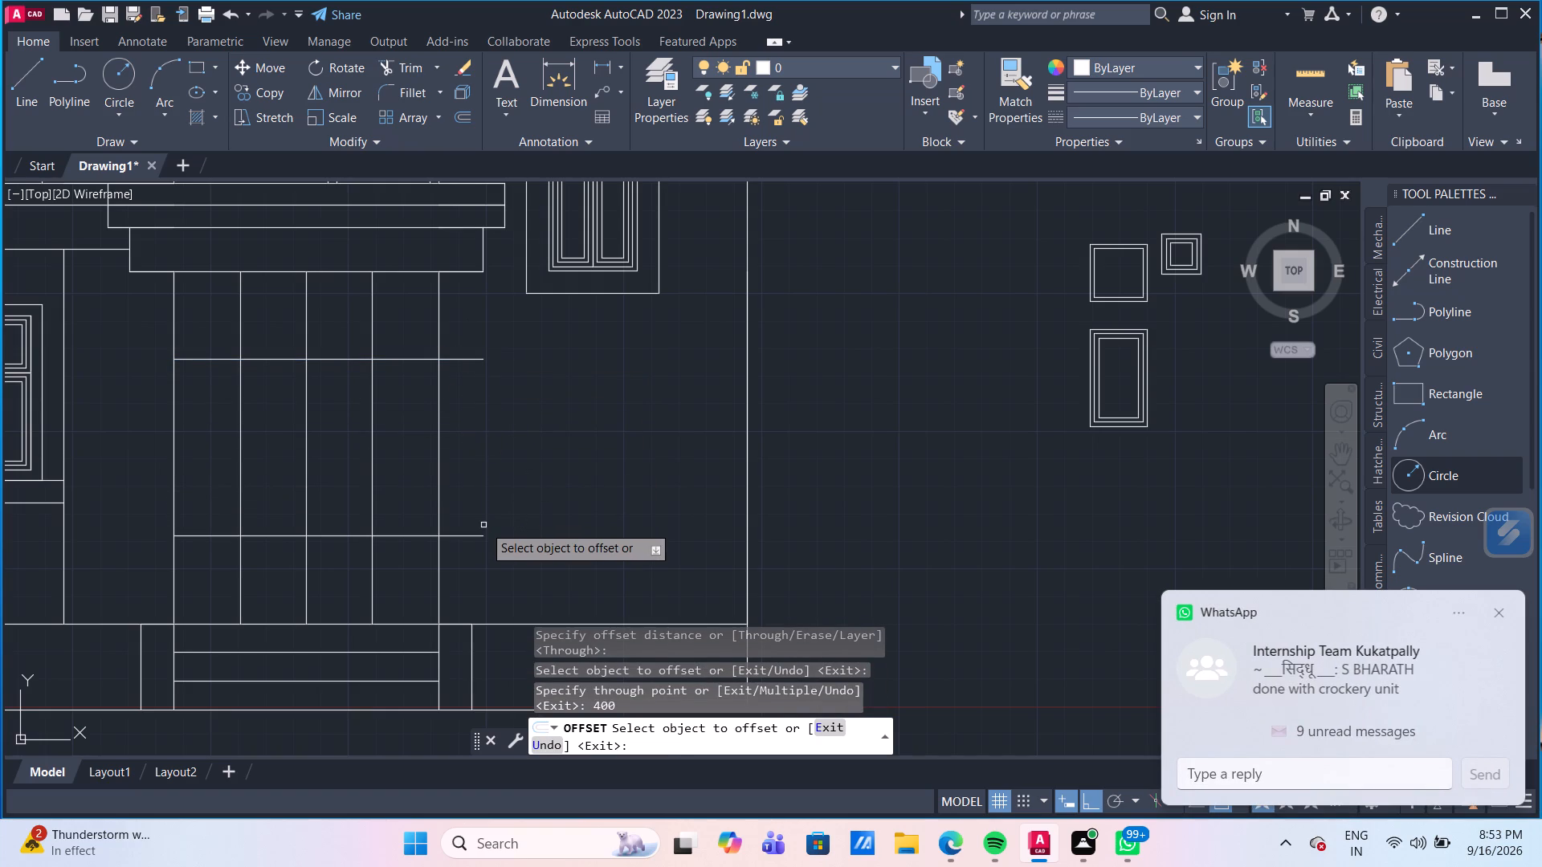
key("Escape")
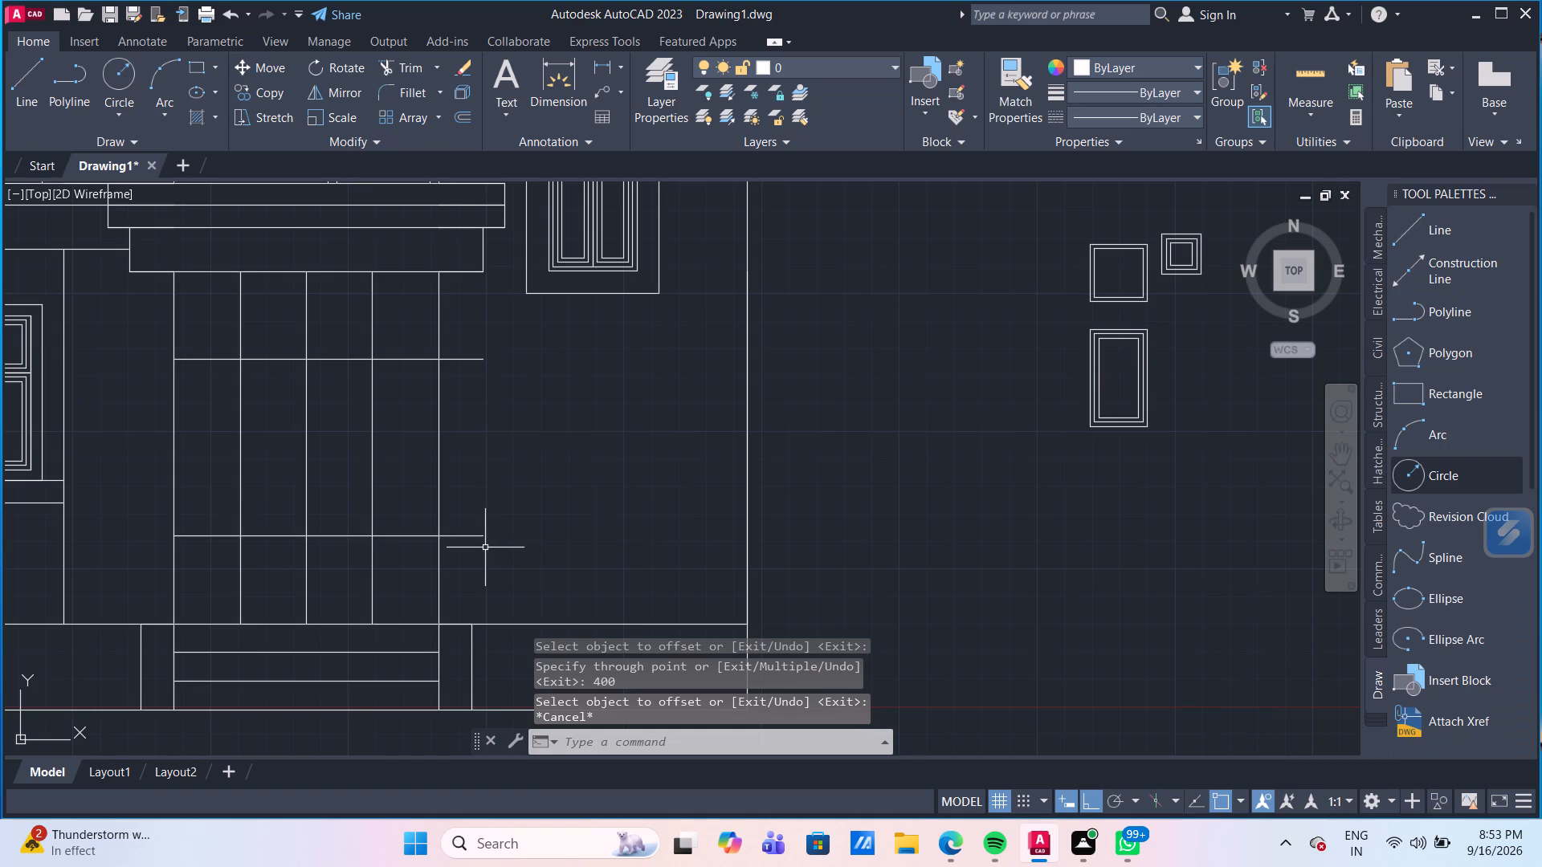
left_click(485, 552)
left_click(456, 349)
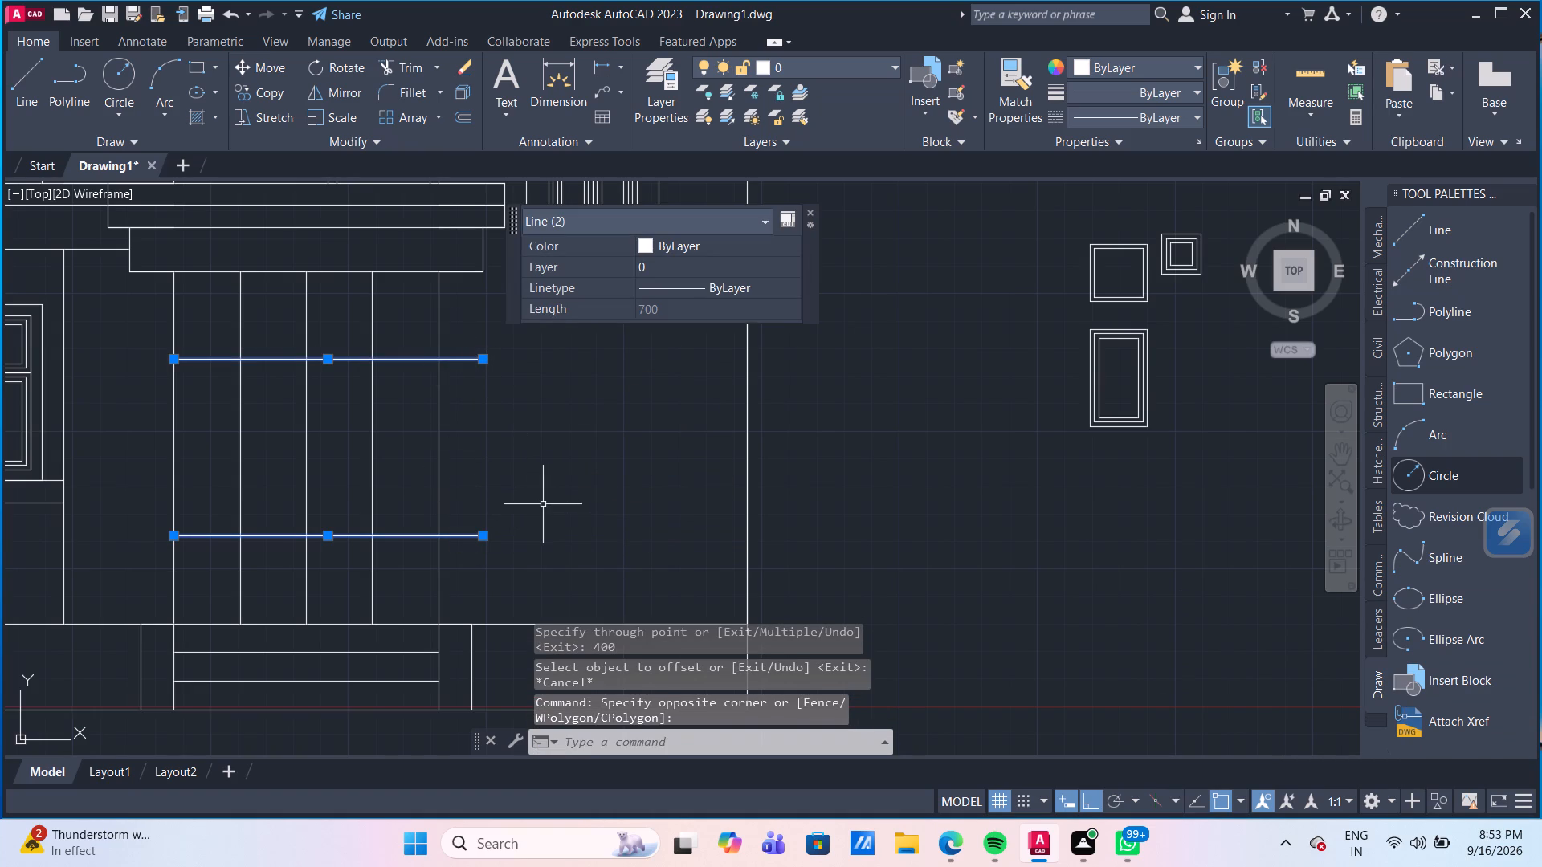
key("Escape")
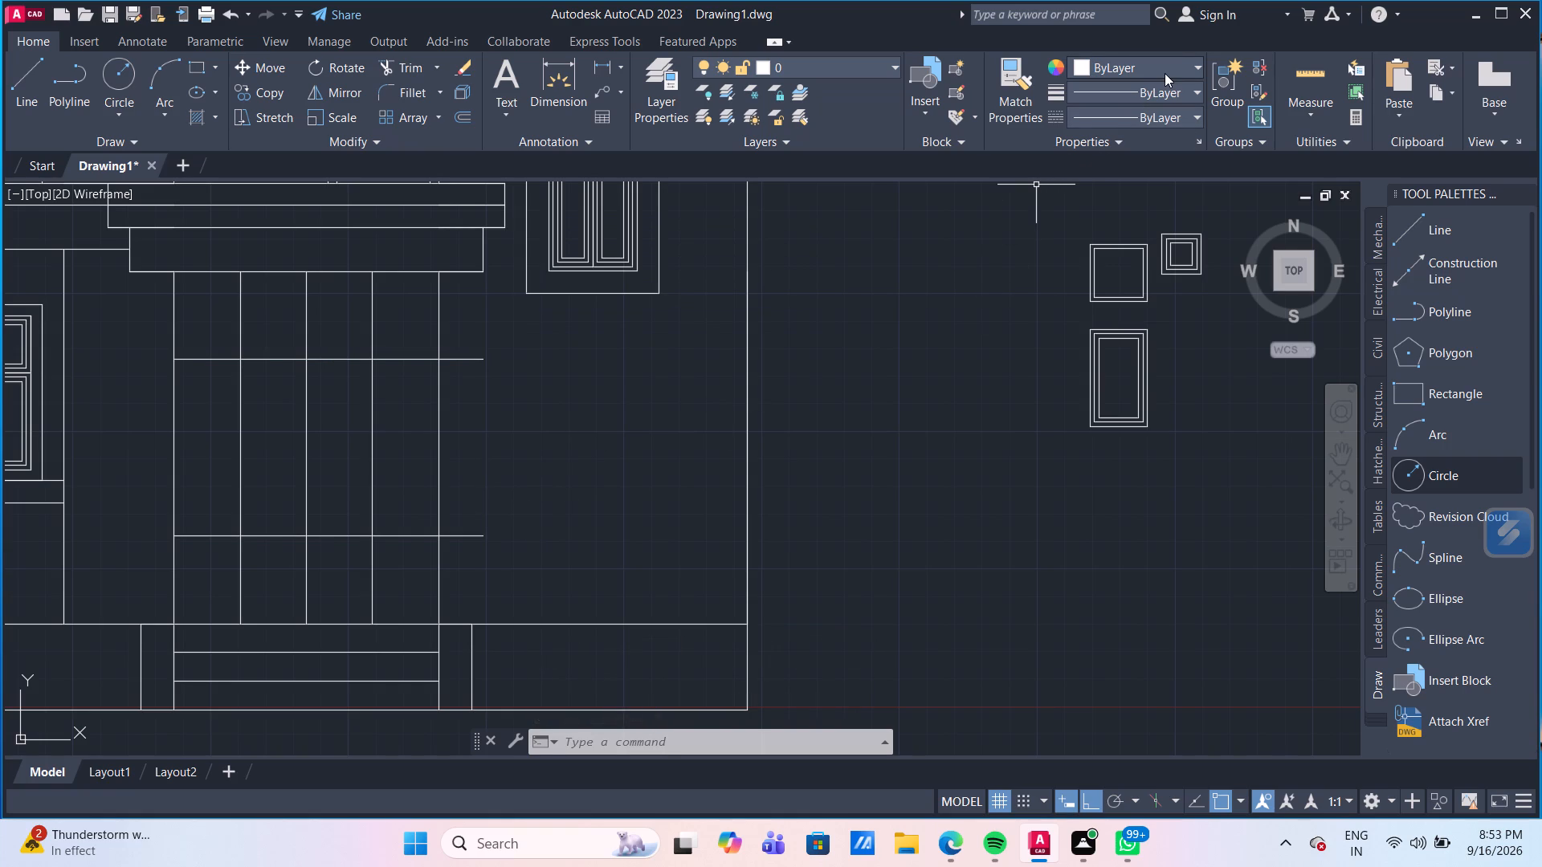
Quick-measure the divided entrance opening on the ground floor.
left_click(1310, 70)
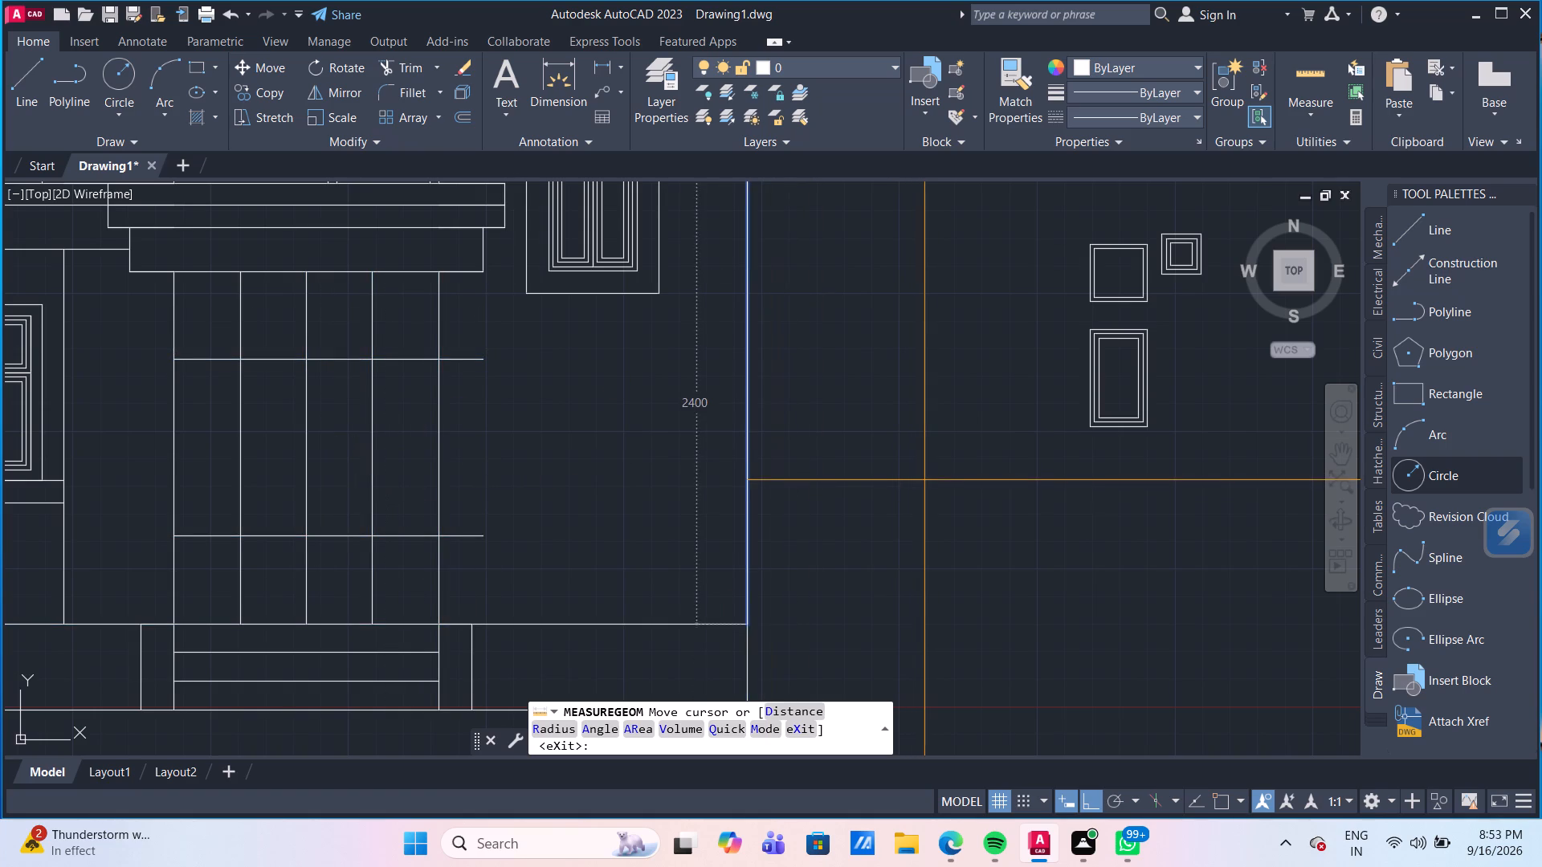
key("Escape")
Draw a 150 by 400 rectangle in the empty area to the right of the loose window panels.
scroll(957, 480, "down", 1)
middle_click_drag(953, 477, 516, 378)
scroll(841, 439, "down", 1)
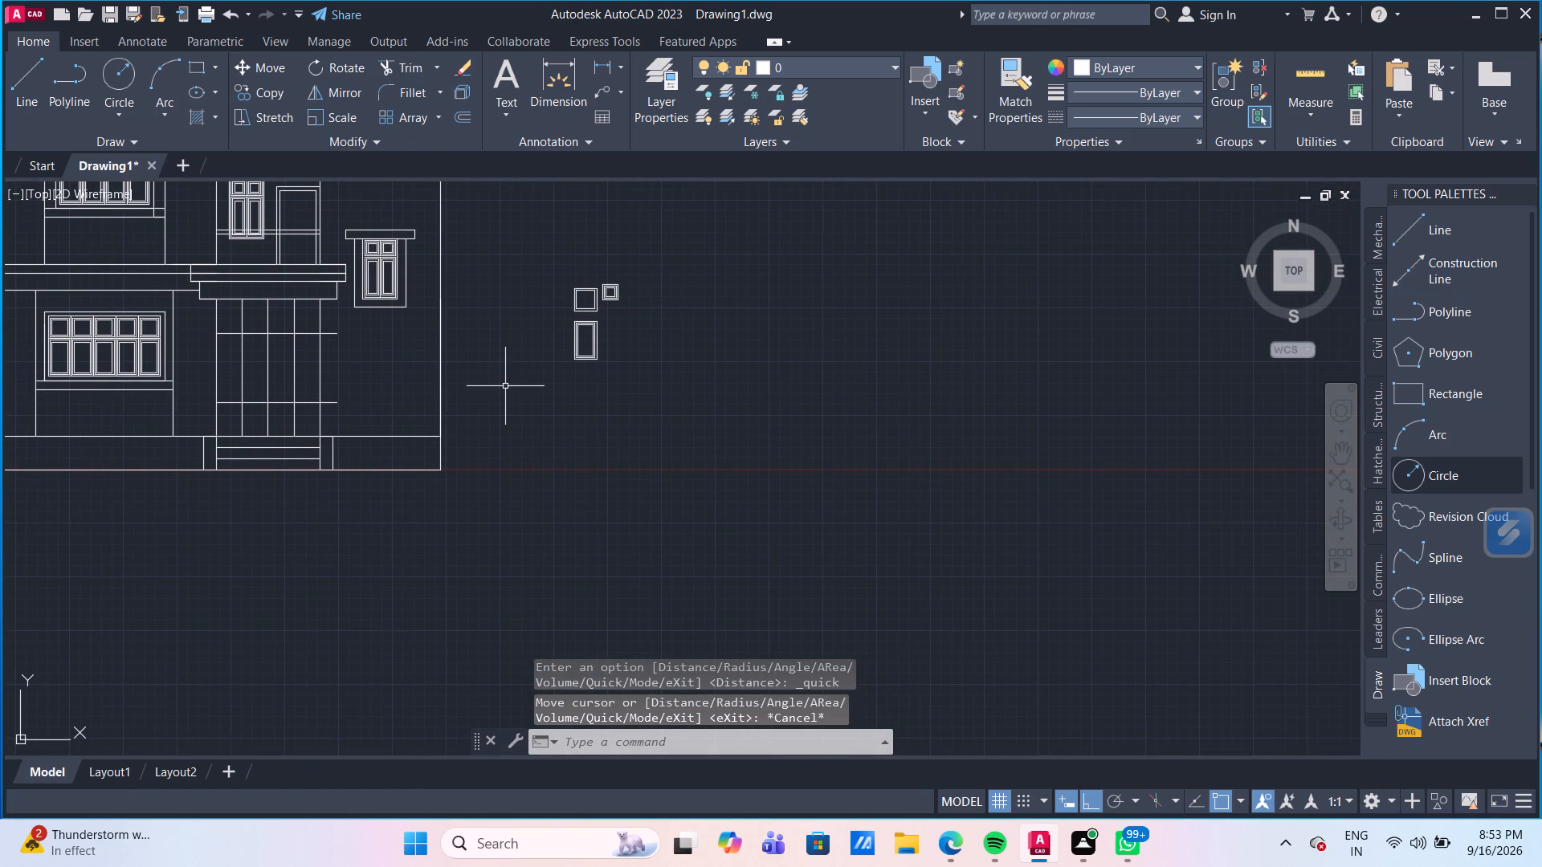
left_click(14, 82)
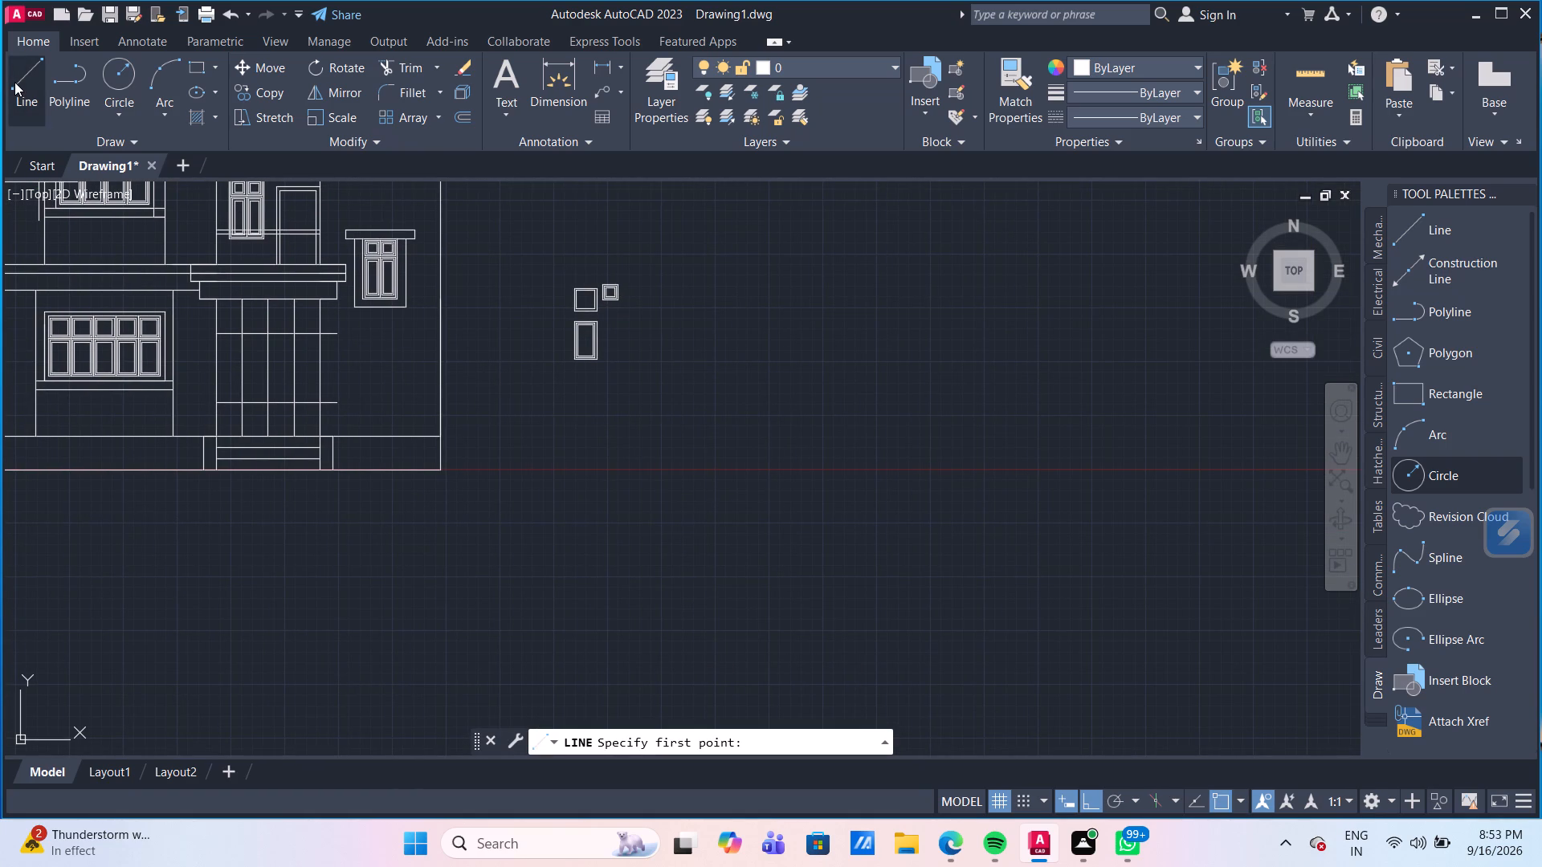
left_click(198, 69)
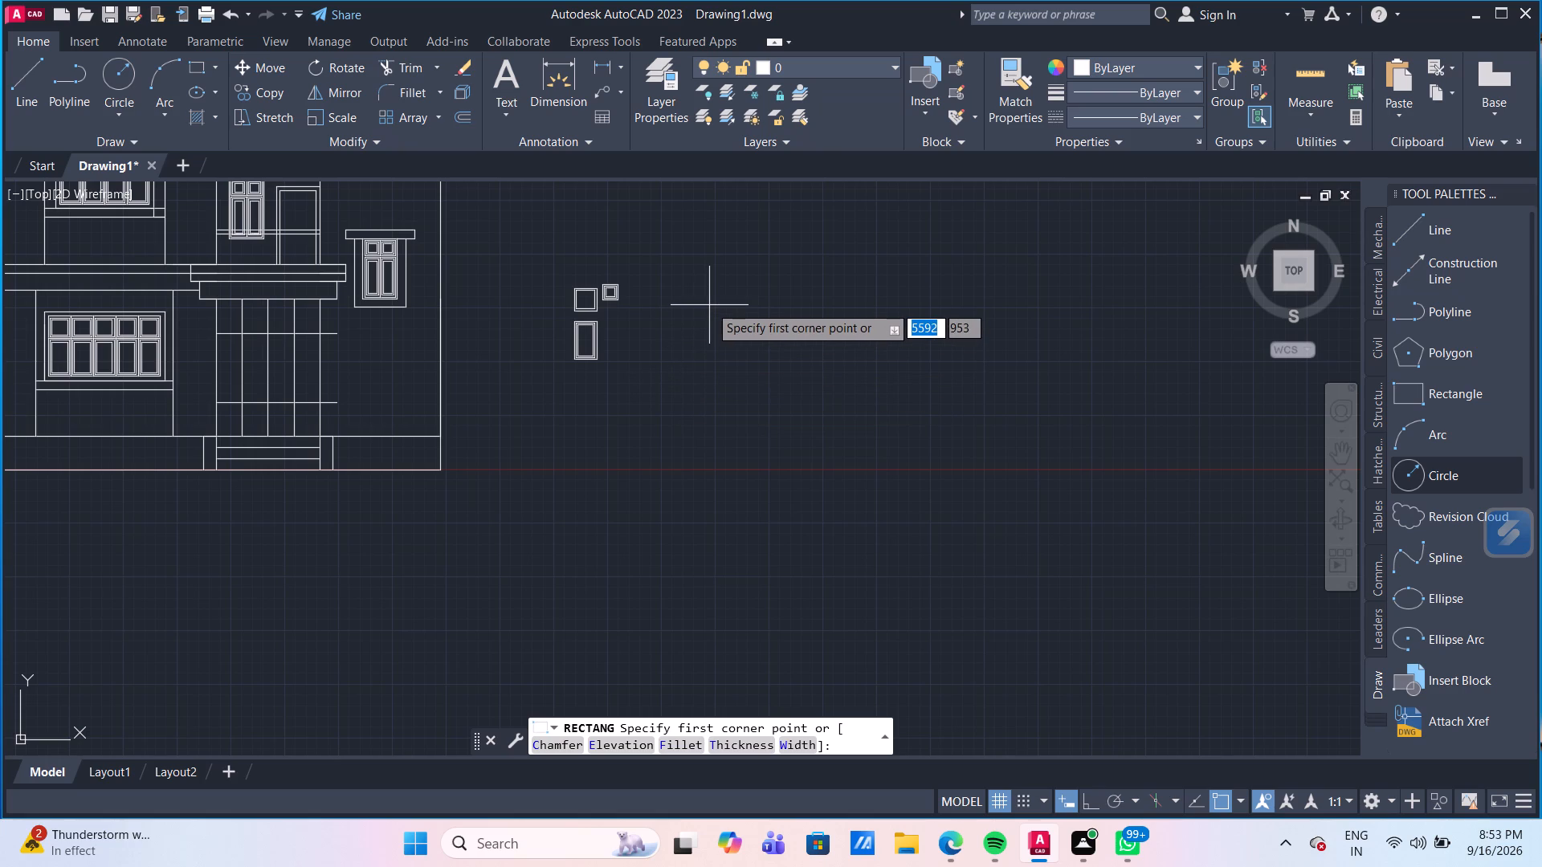
left_click_drag(709, 305, 720, 310)
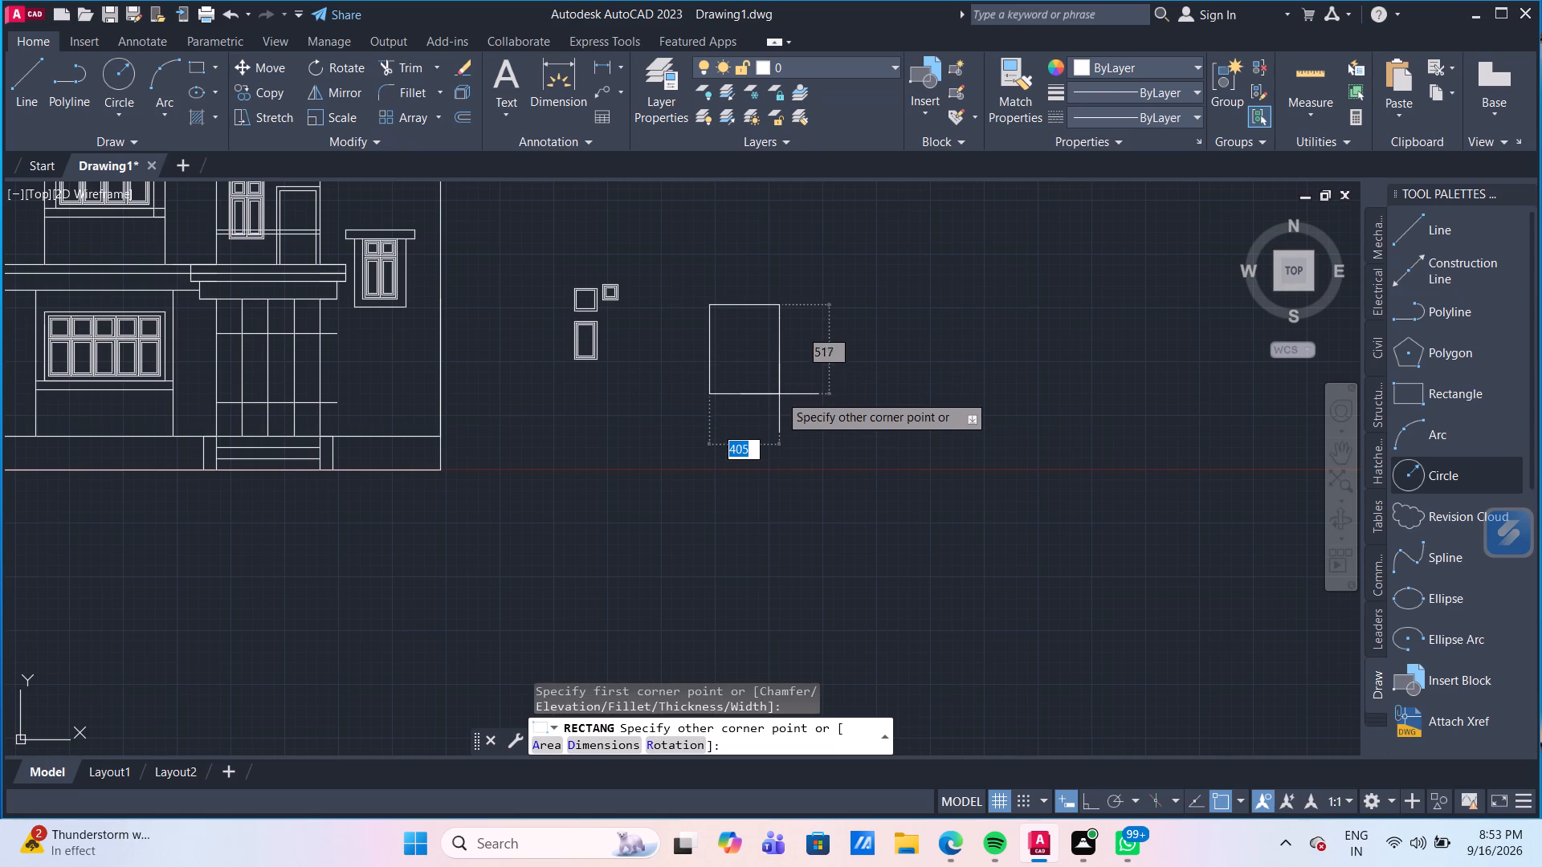
type("150")
key("Tab")
type("400")
key("Return")
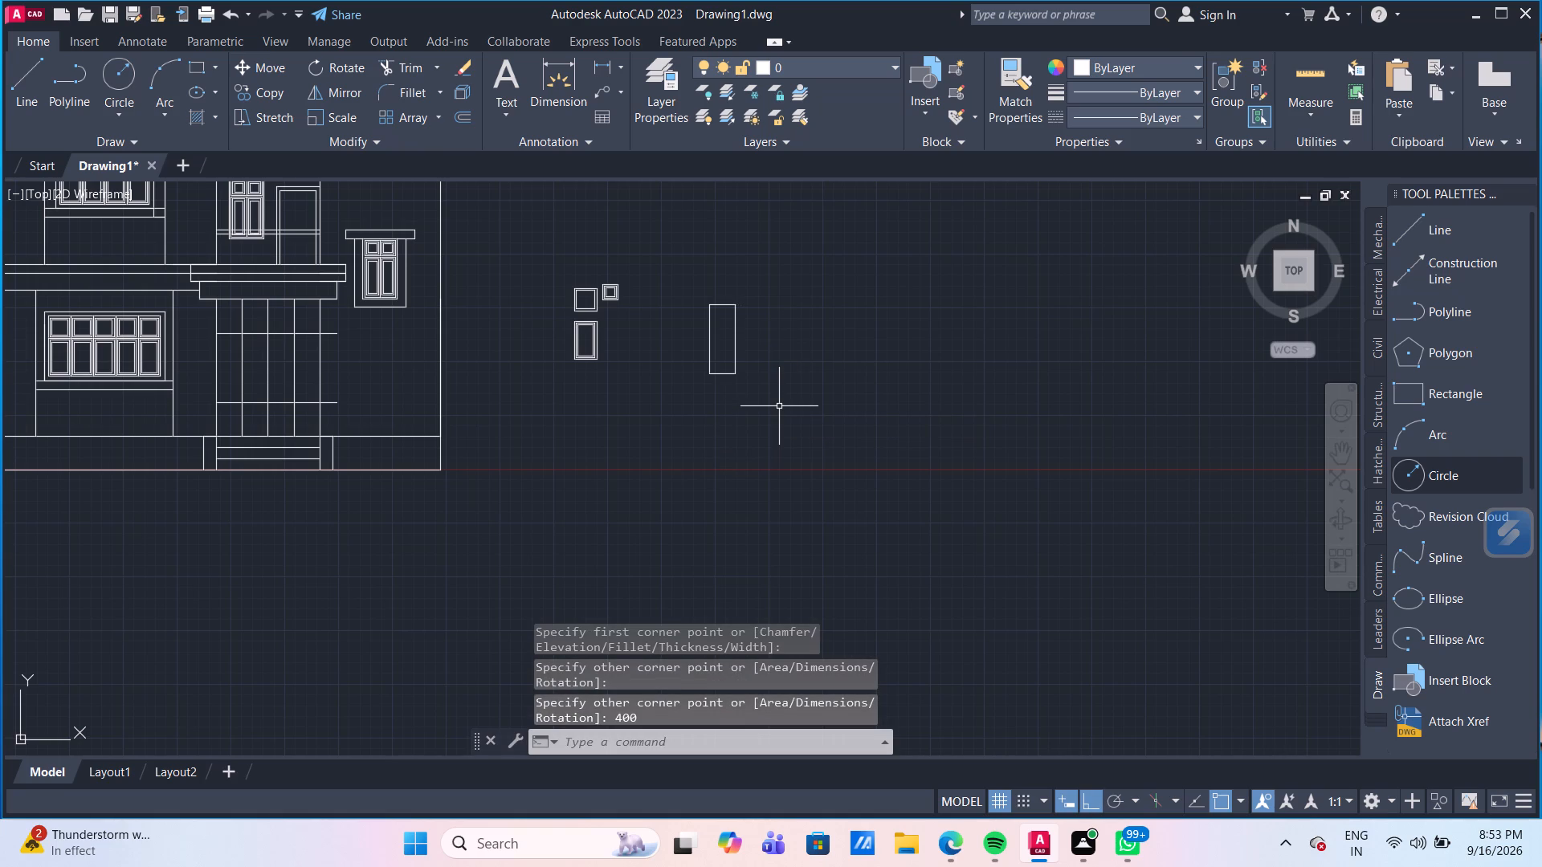
Copy the 150 by 400 rectangle horizontally to the empty space on its right.
scroll(674, 433, "up", 1)
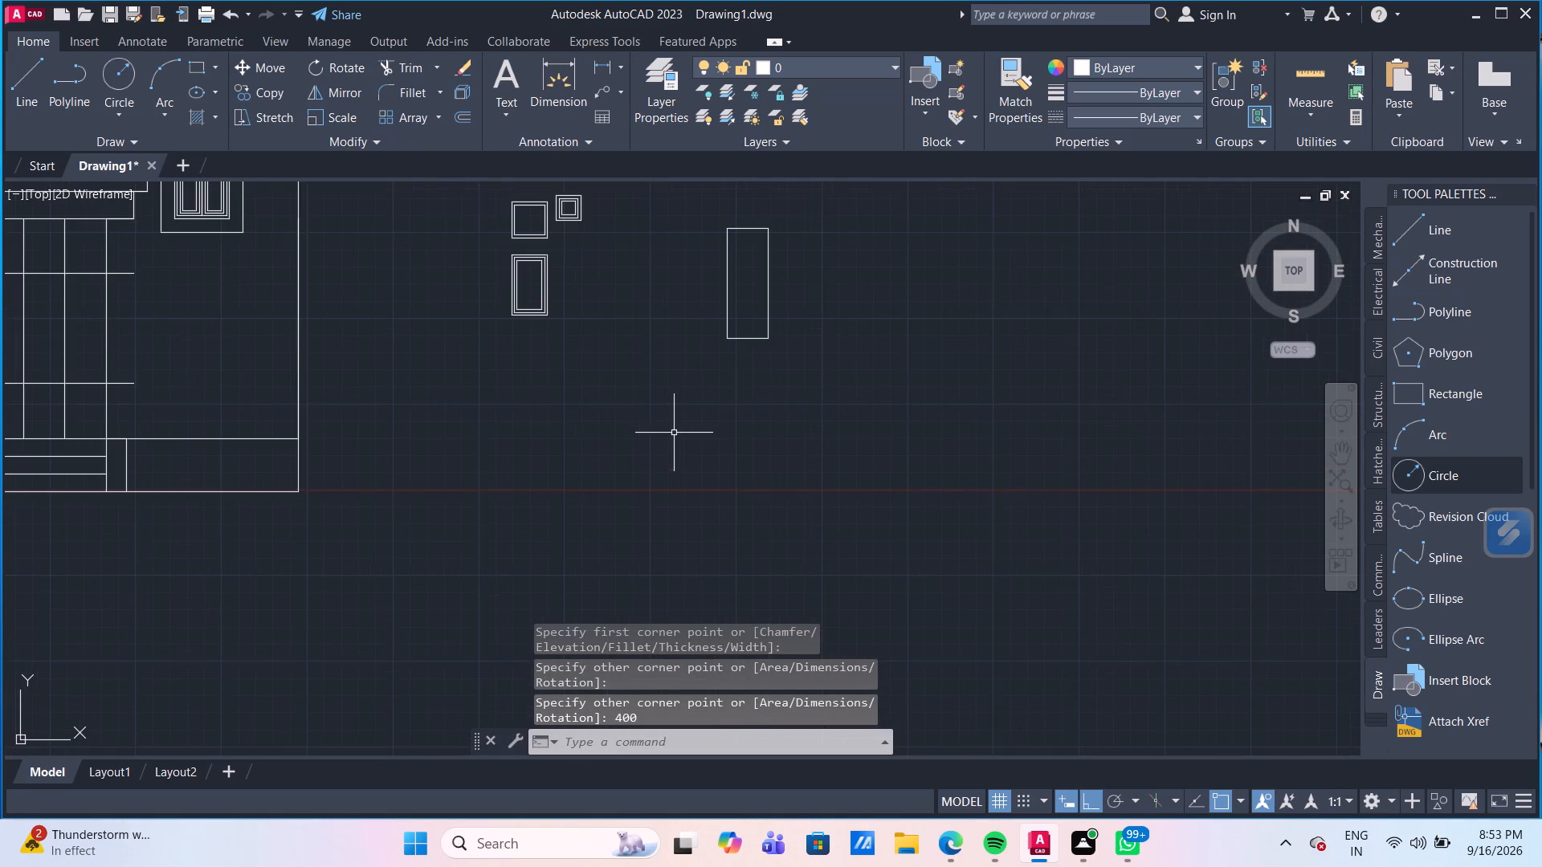
middle_click_drag(772, 406, 755, 491)
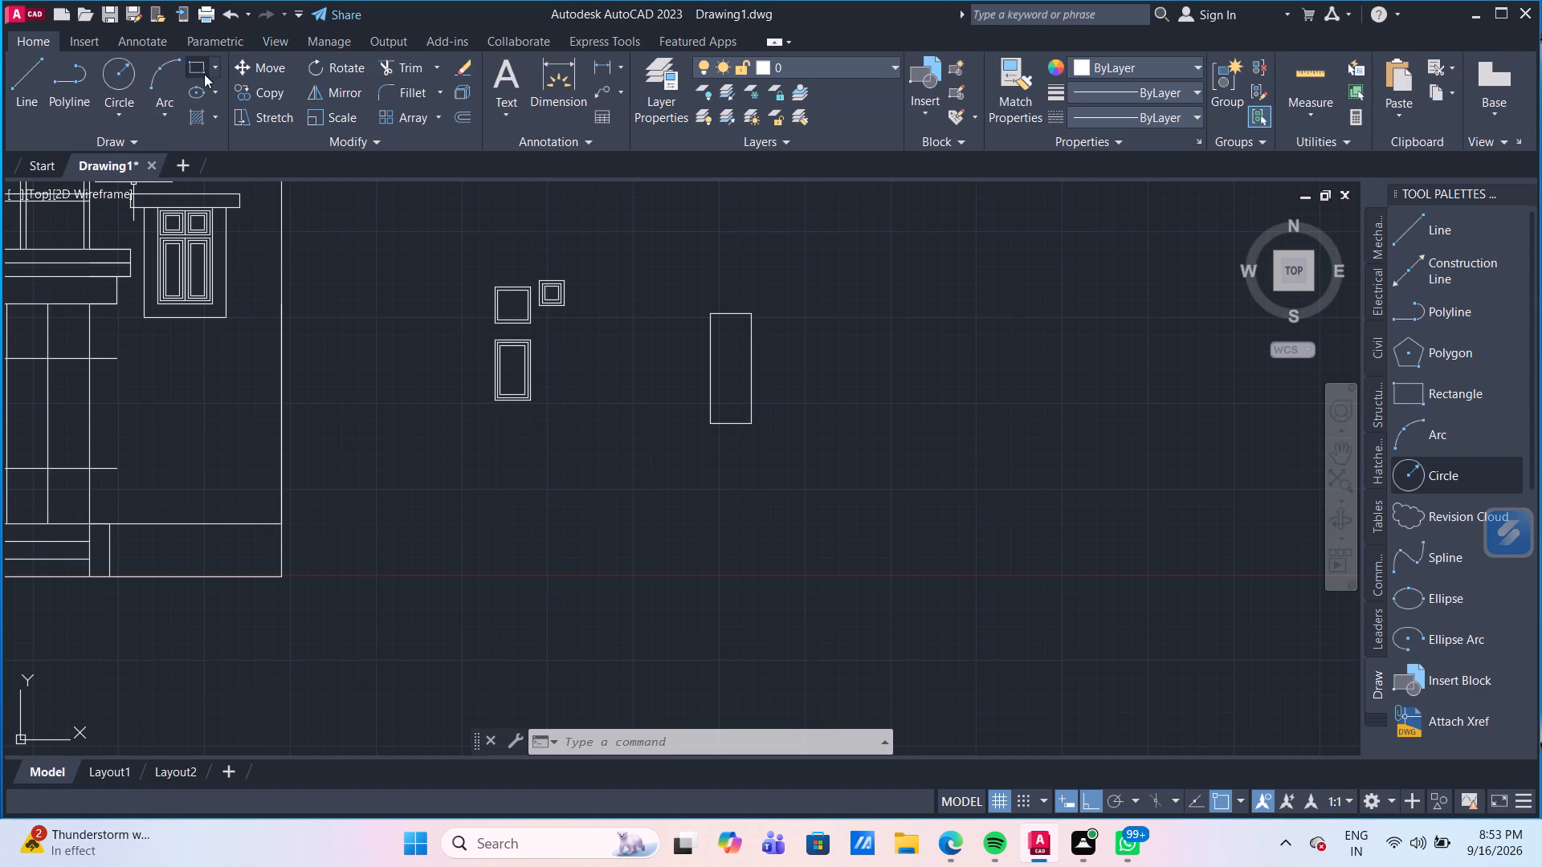
left_click_drag(800, 452, 781, 429)
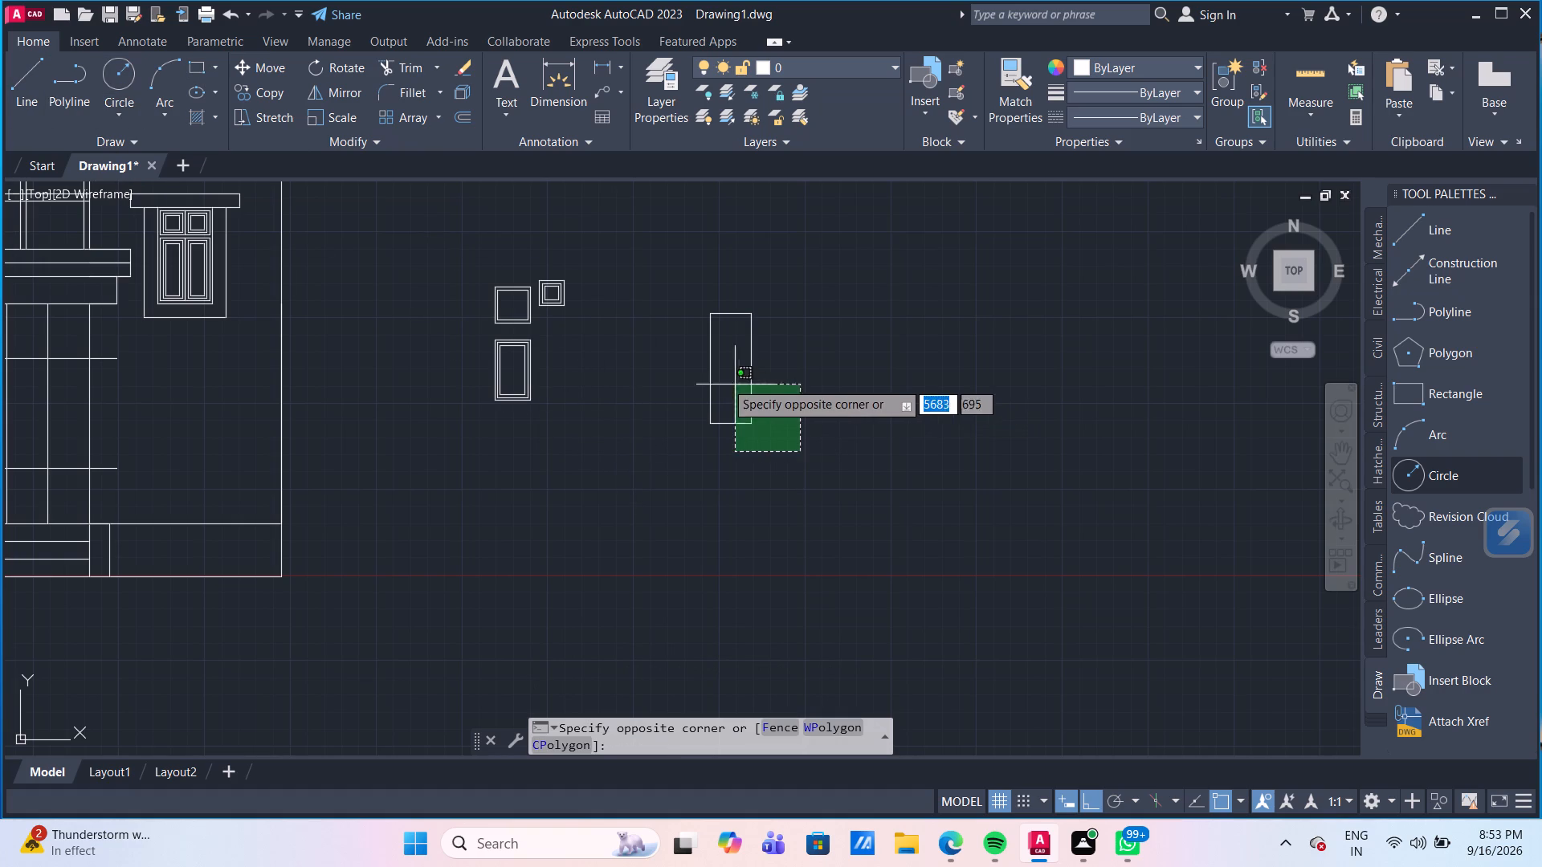
left_click(700, 371)
key("c")
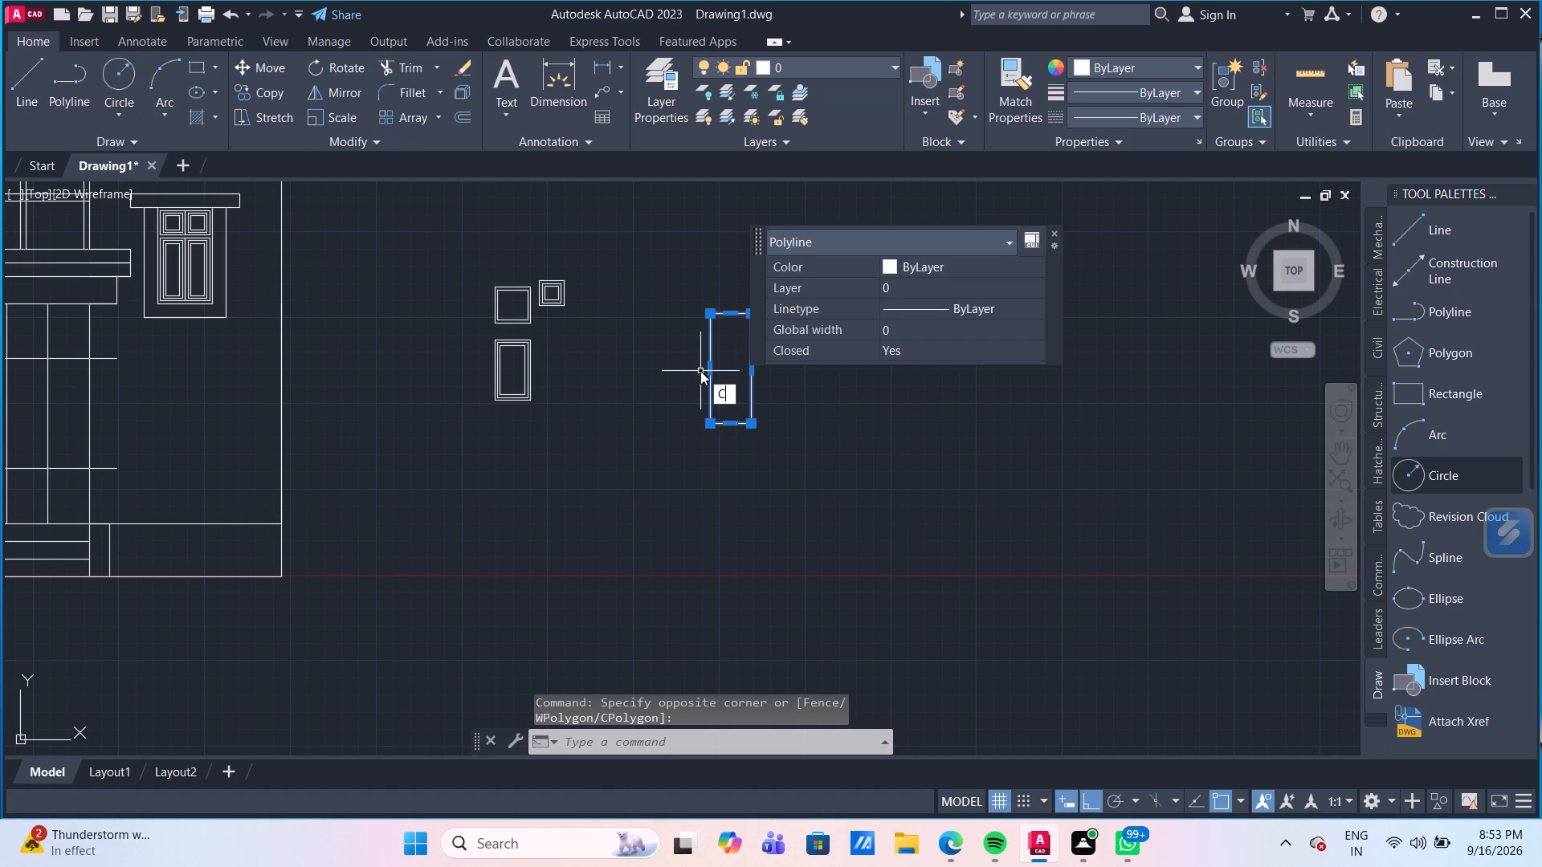
key("o")
key("Return")
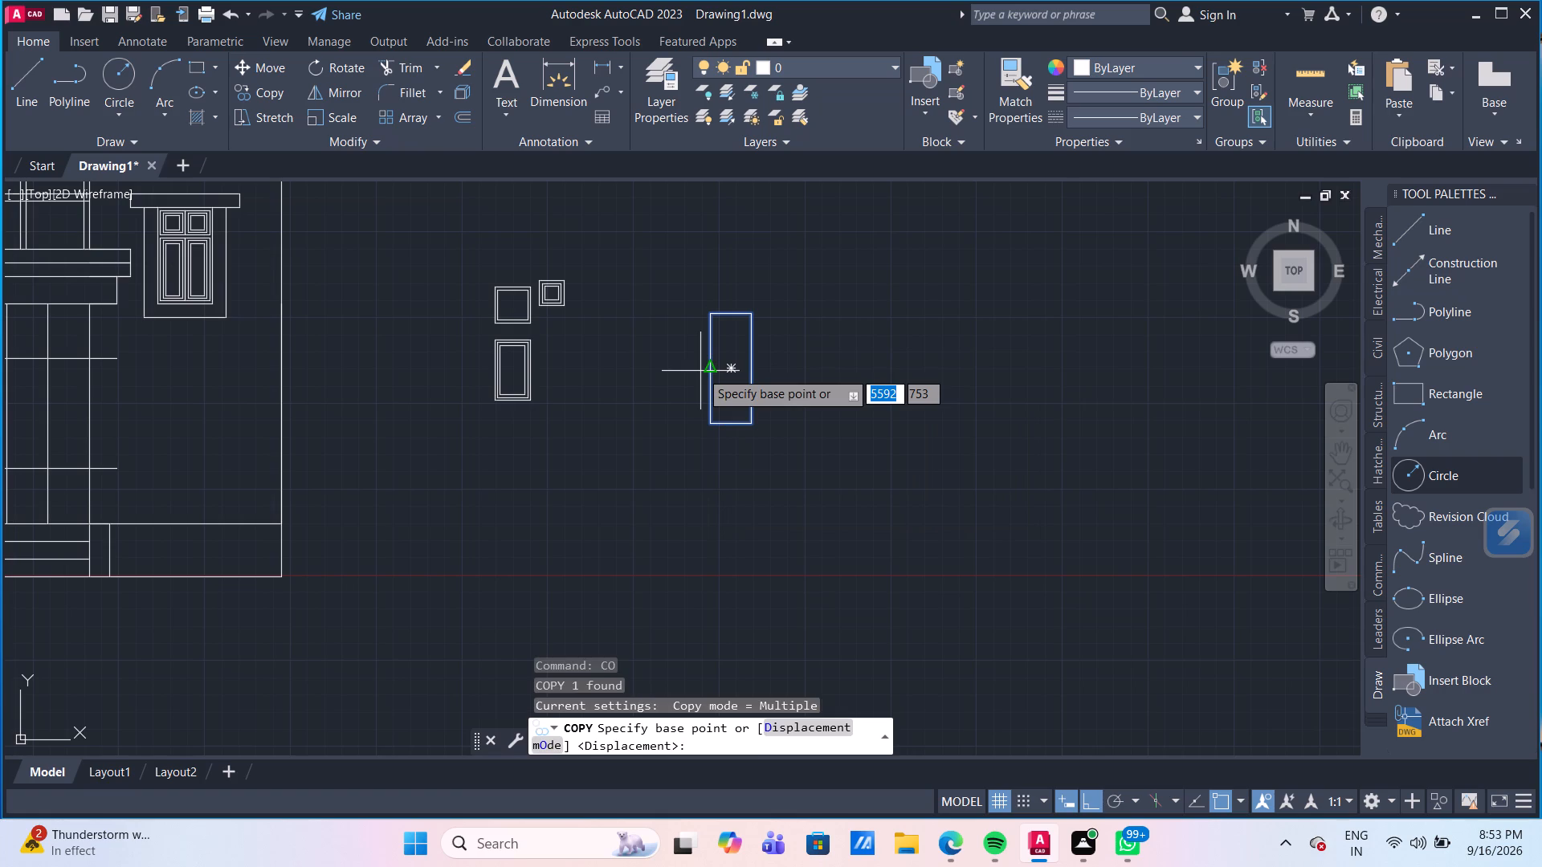
left_click(732, 370)
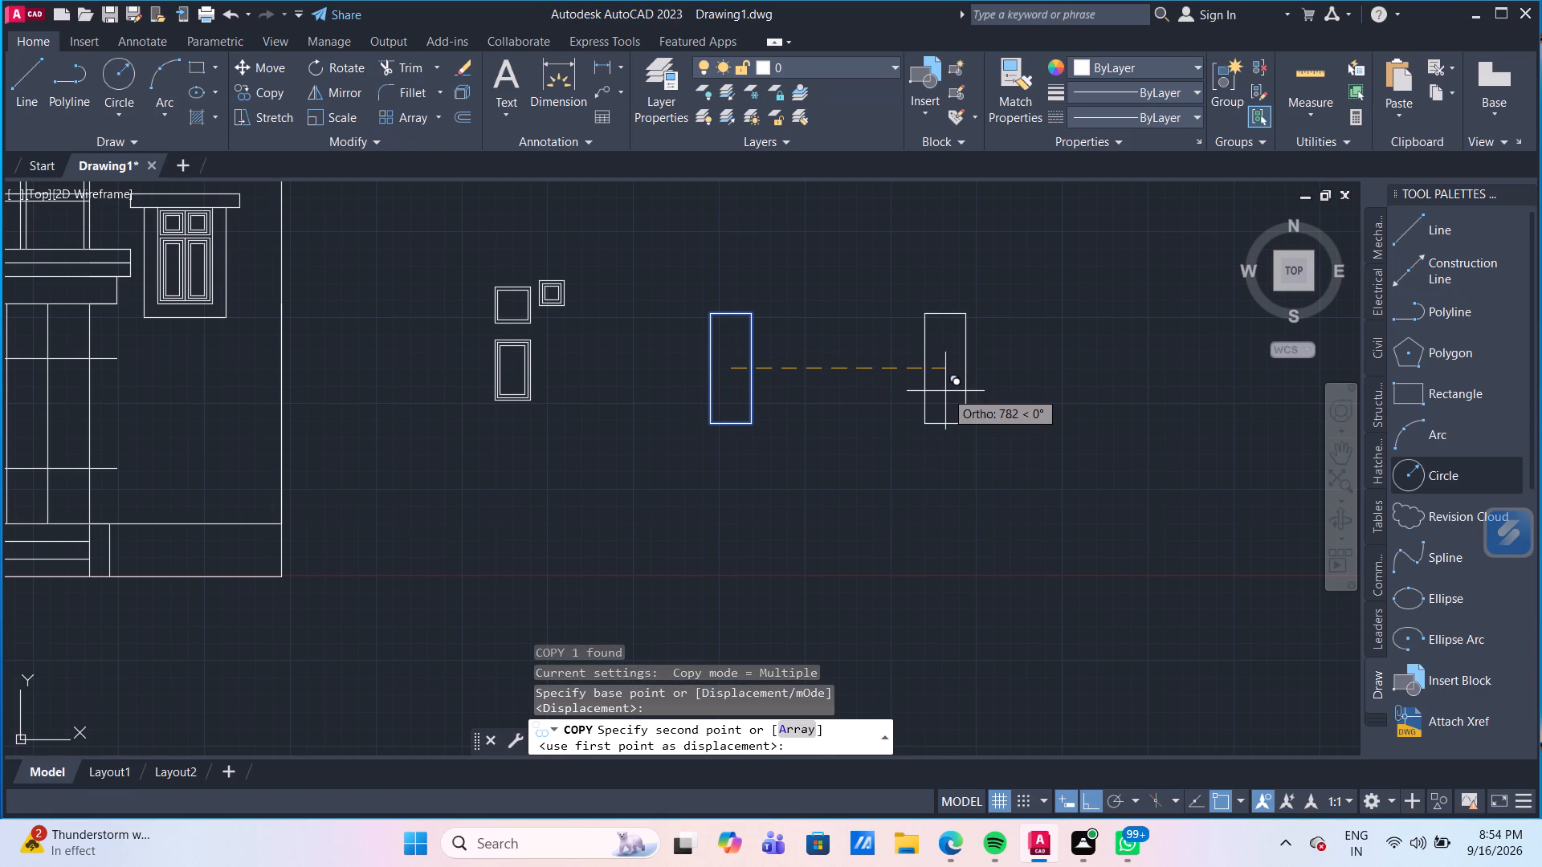
left_click(927, 407)
key("Escape")
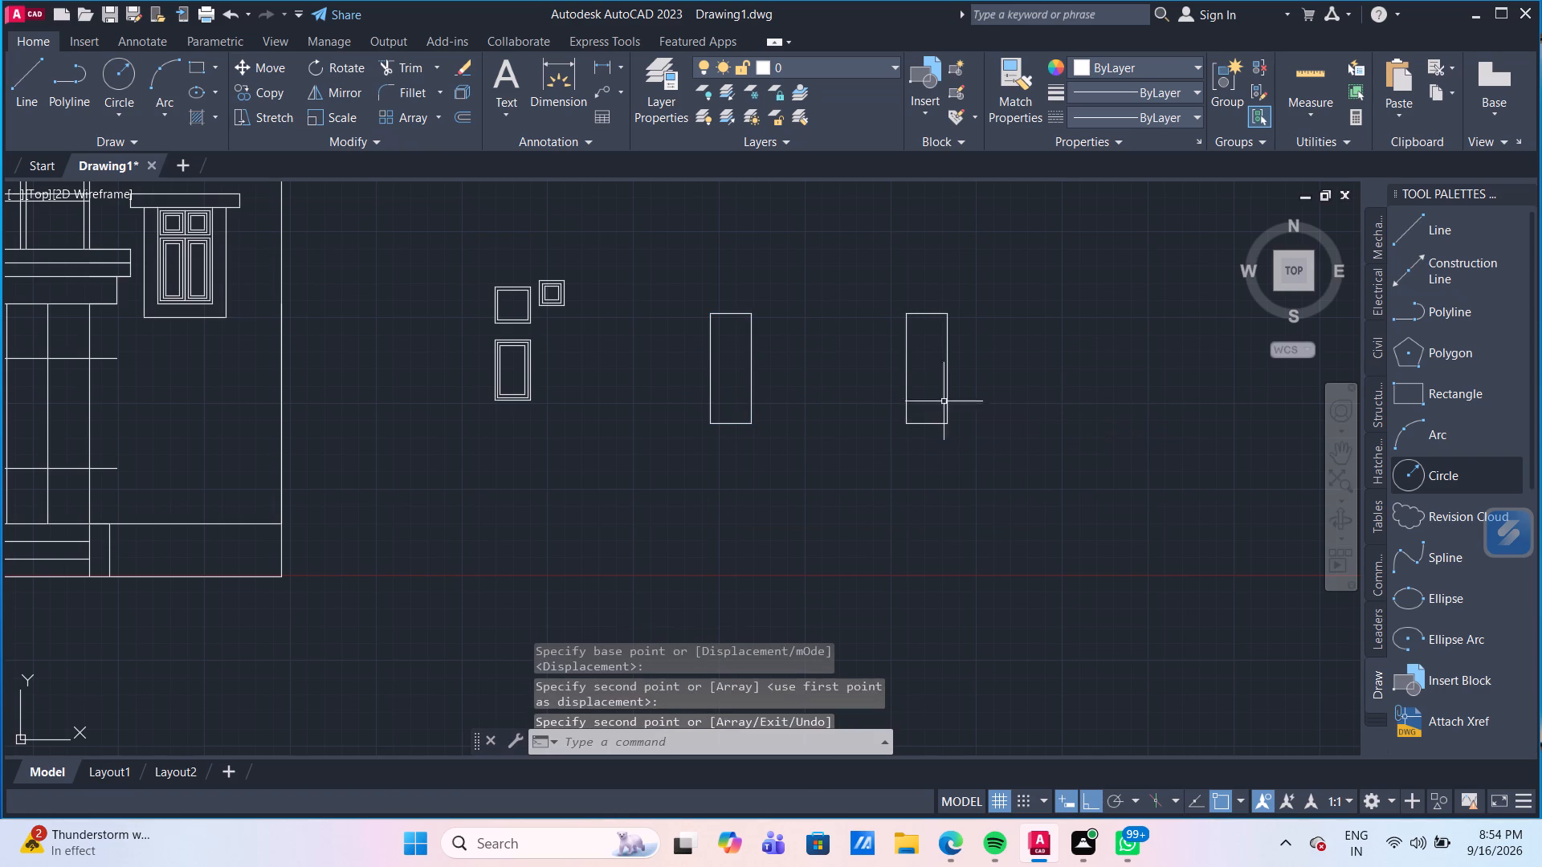
Draw a horizontal line across the middle of the copied rectangle, between its side midpoints.
left_click(21, 108)
scroll(912, 408, "up", 1)
left_click(902, 344)
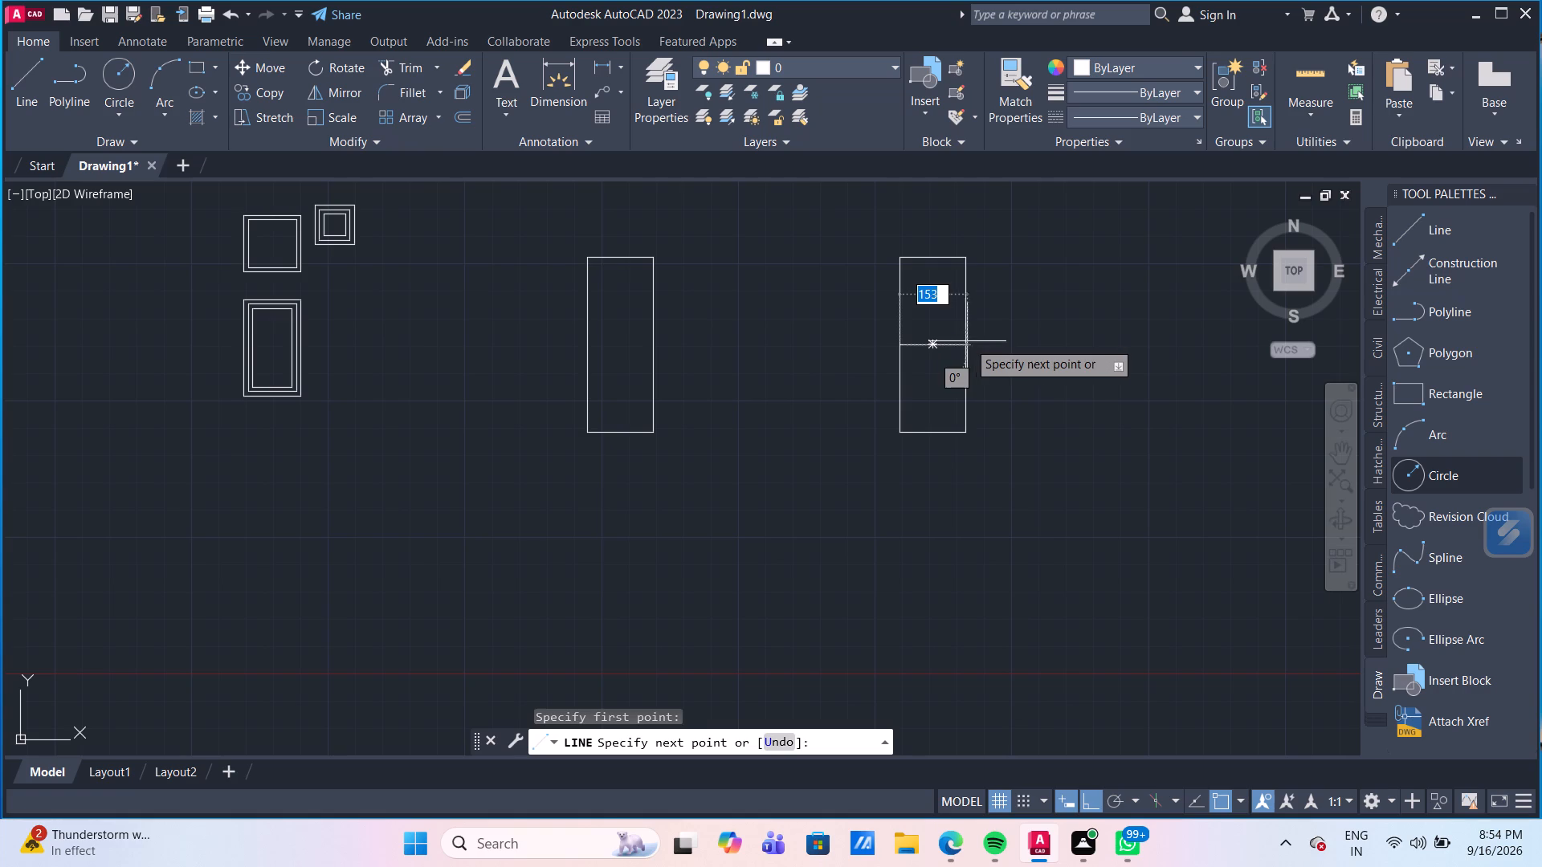
left_click(968, 341)
key("Escape")
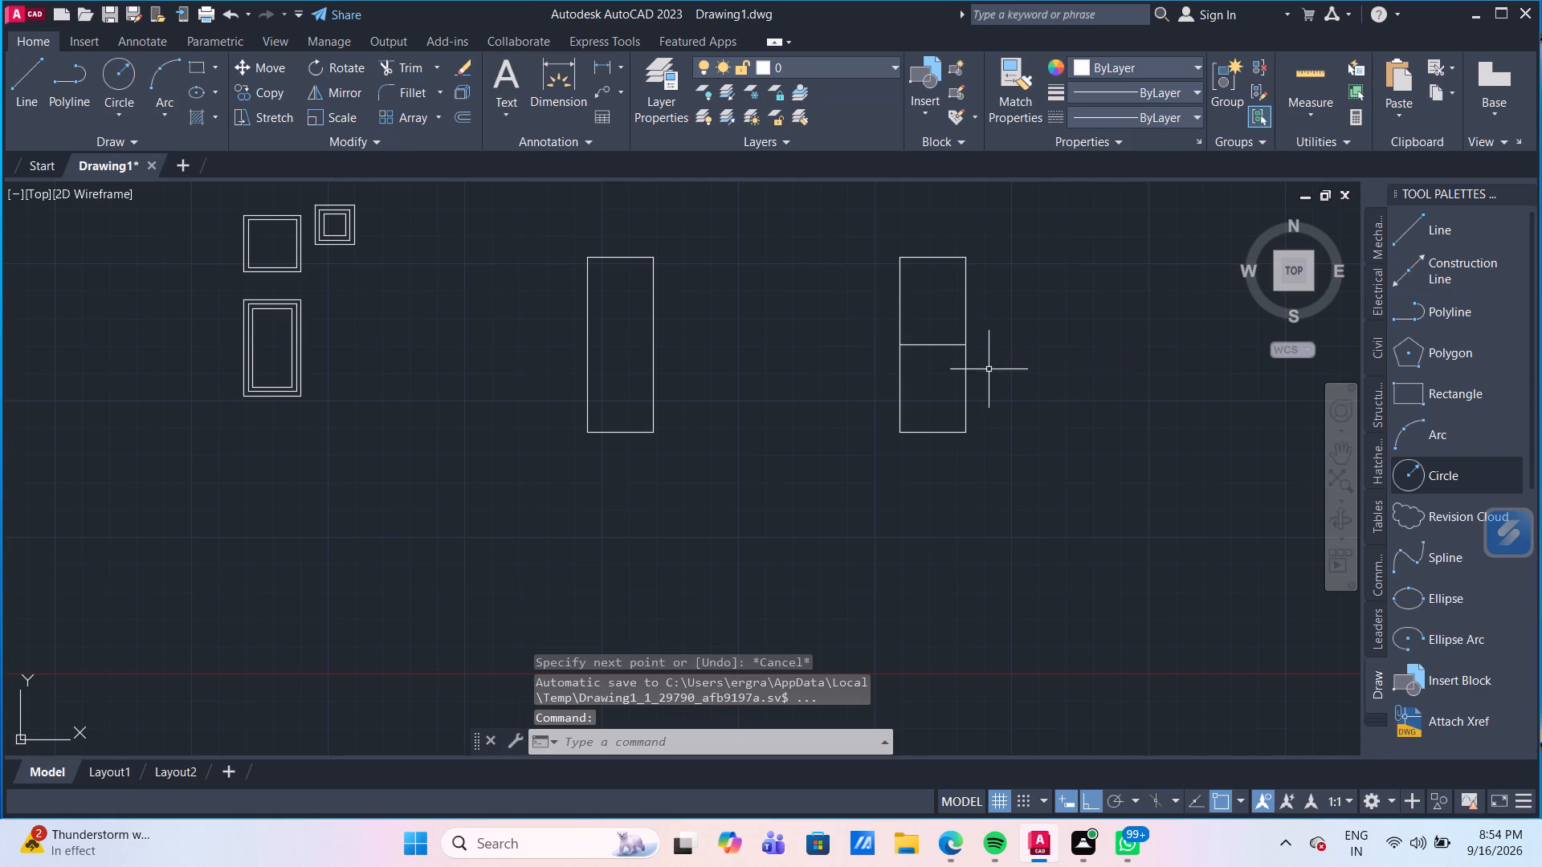
Offset both the copied rectangle and the original rectangle inward by 20.
middle_click_drag(995, 378, 904, 388)
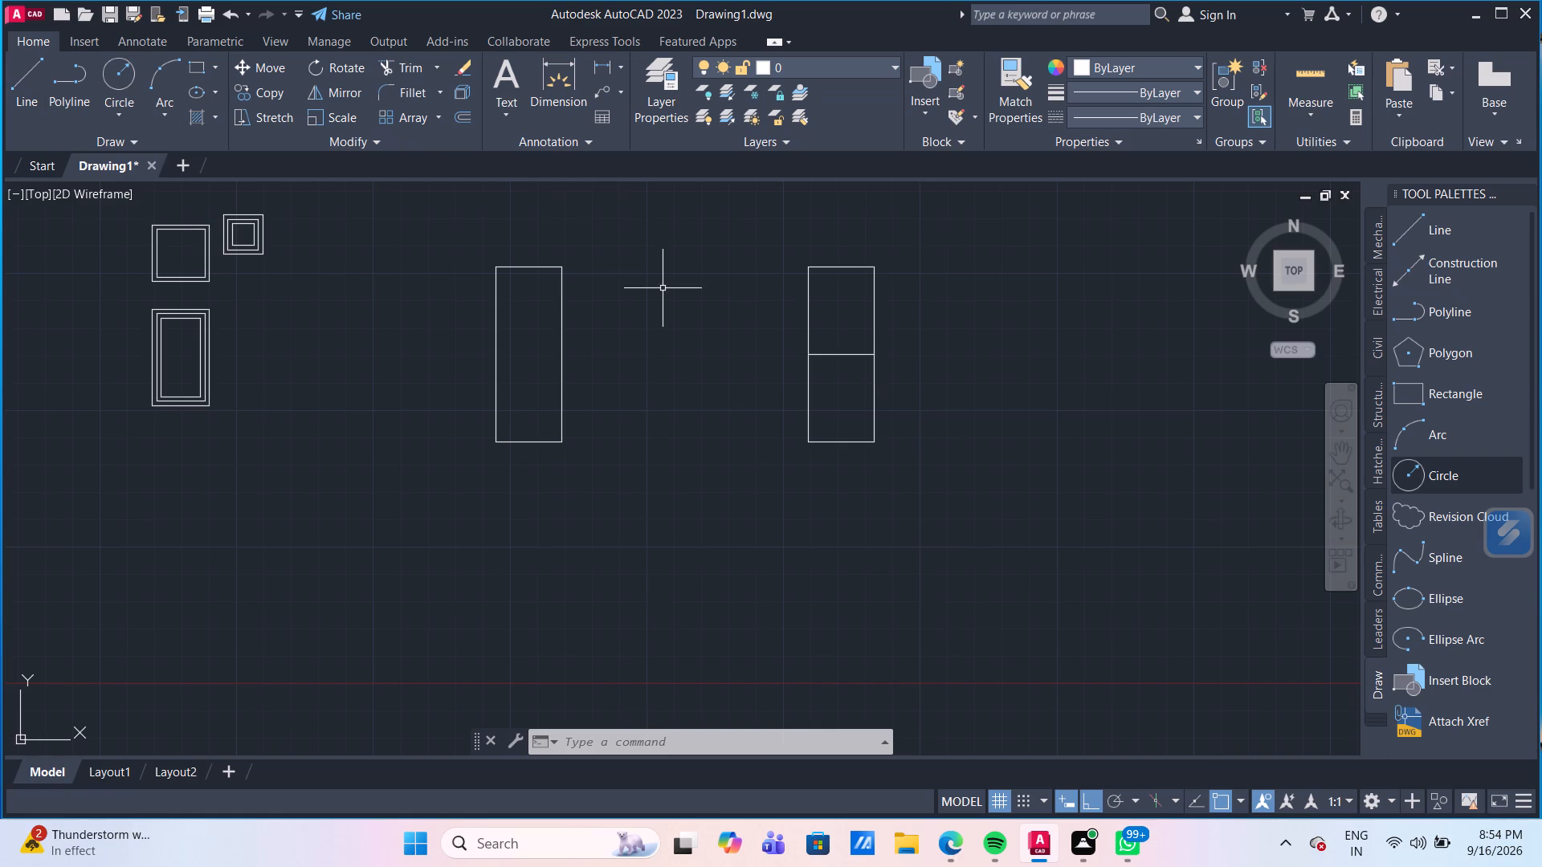
key("o")
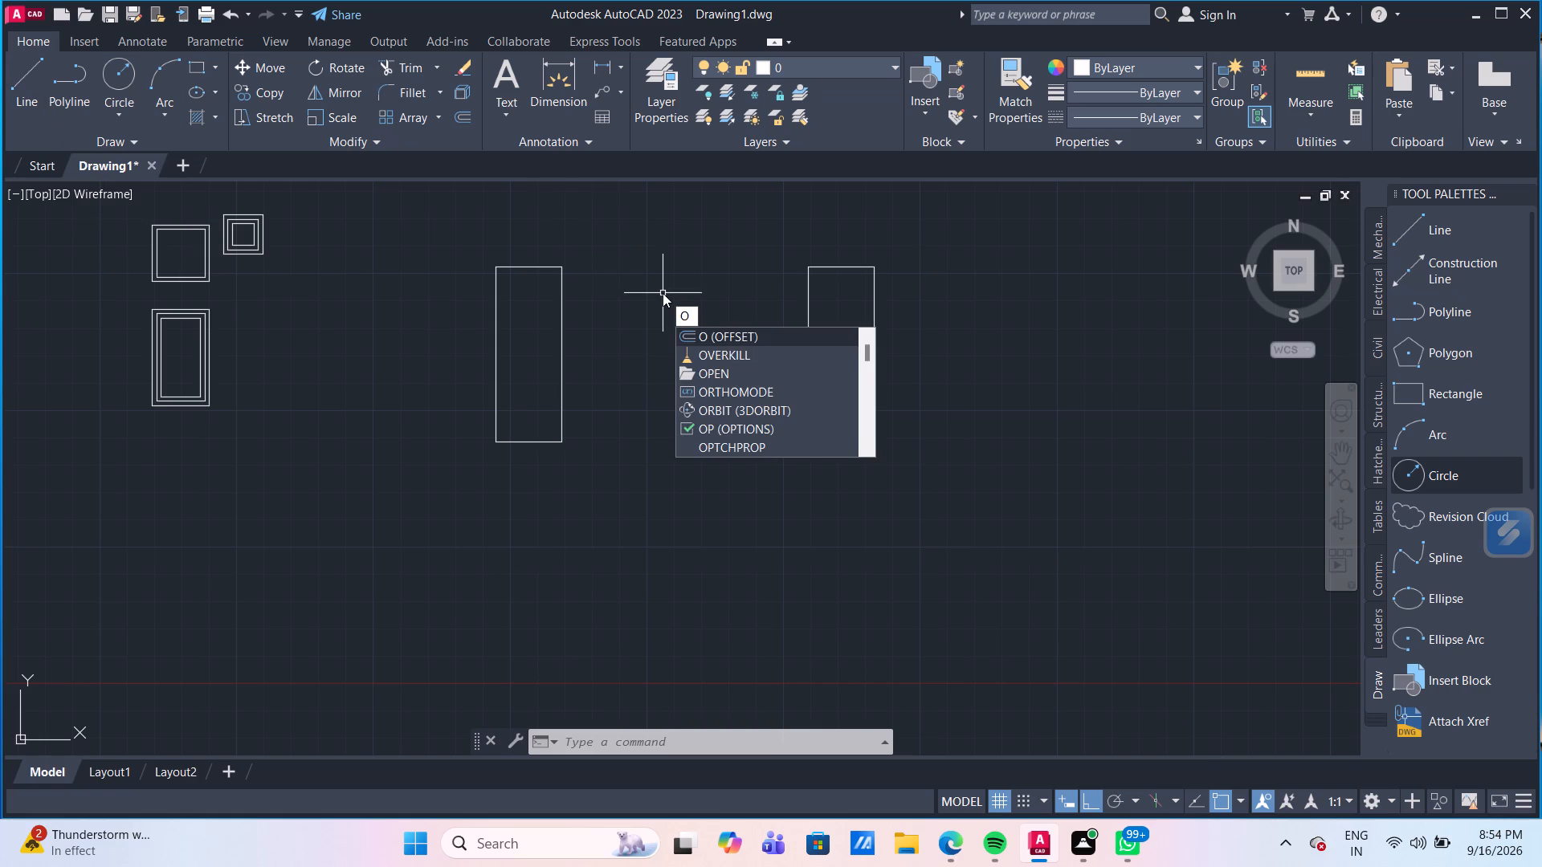
key("Return")
key("Return")
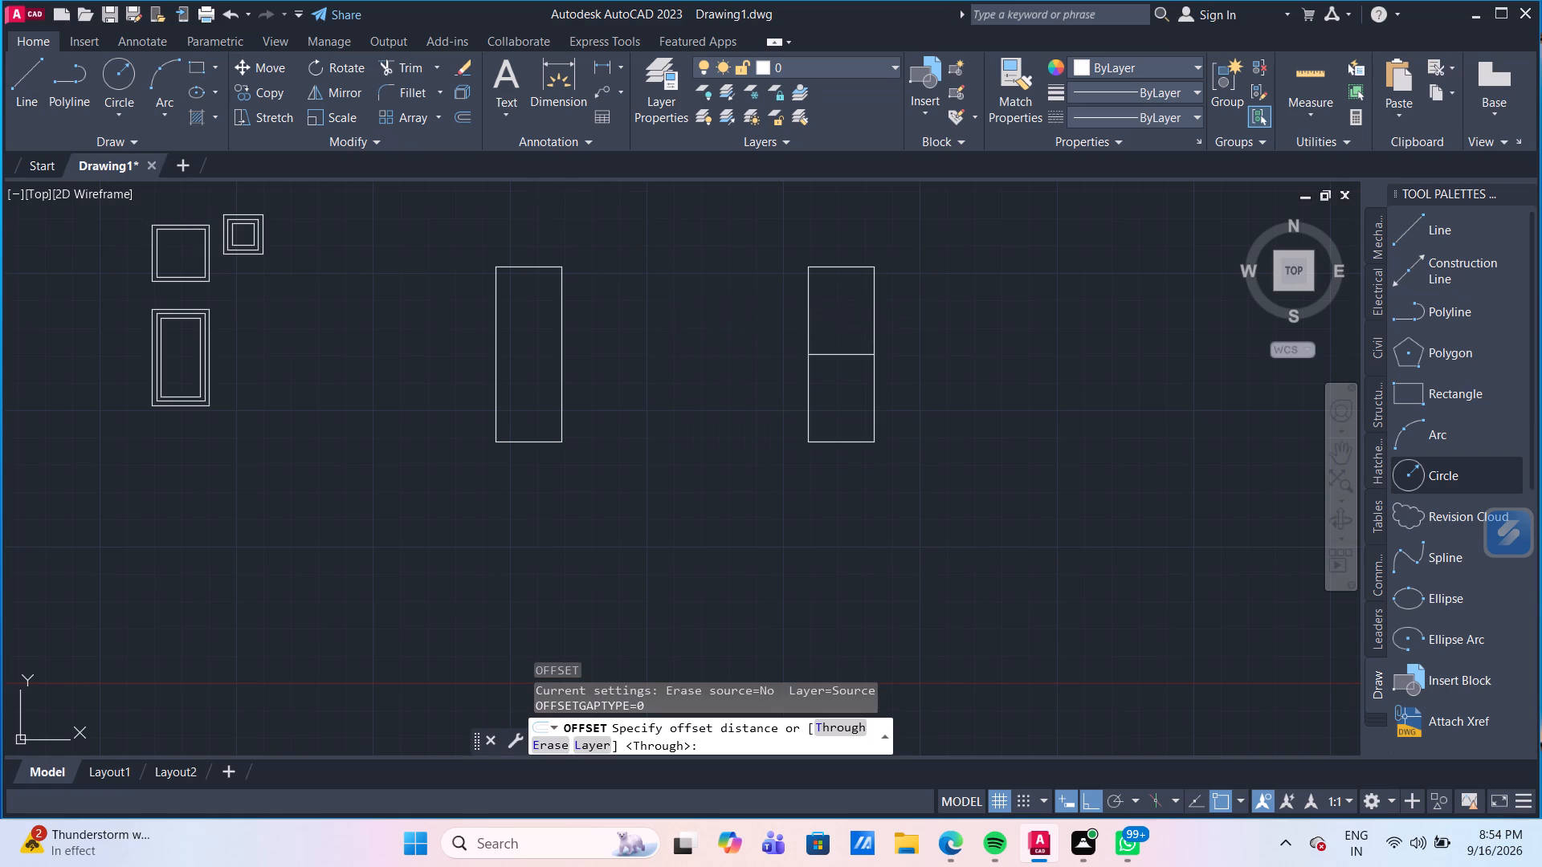
left_click(858, 268)
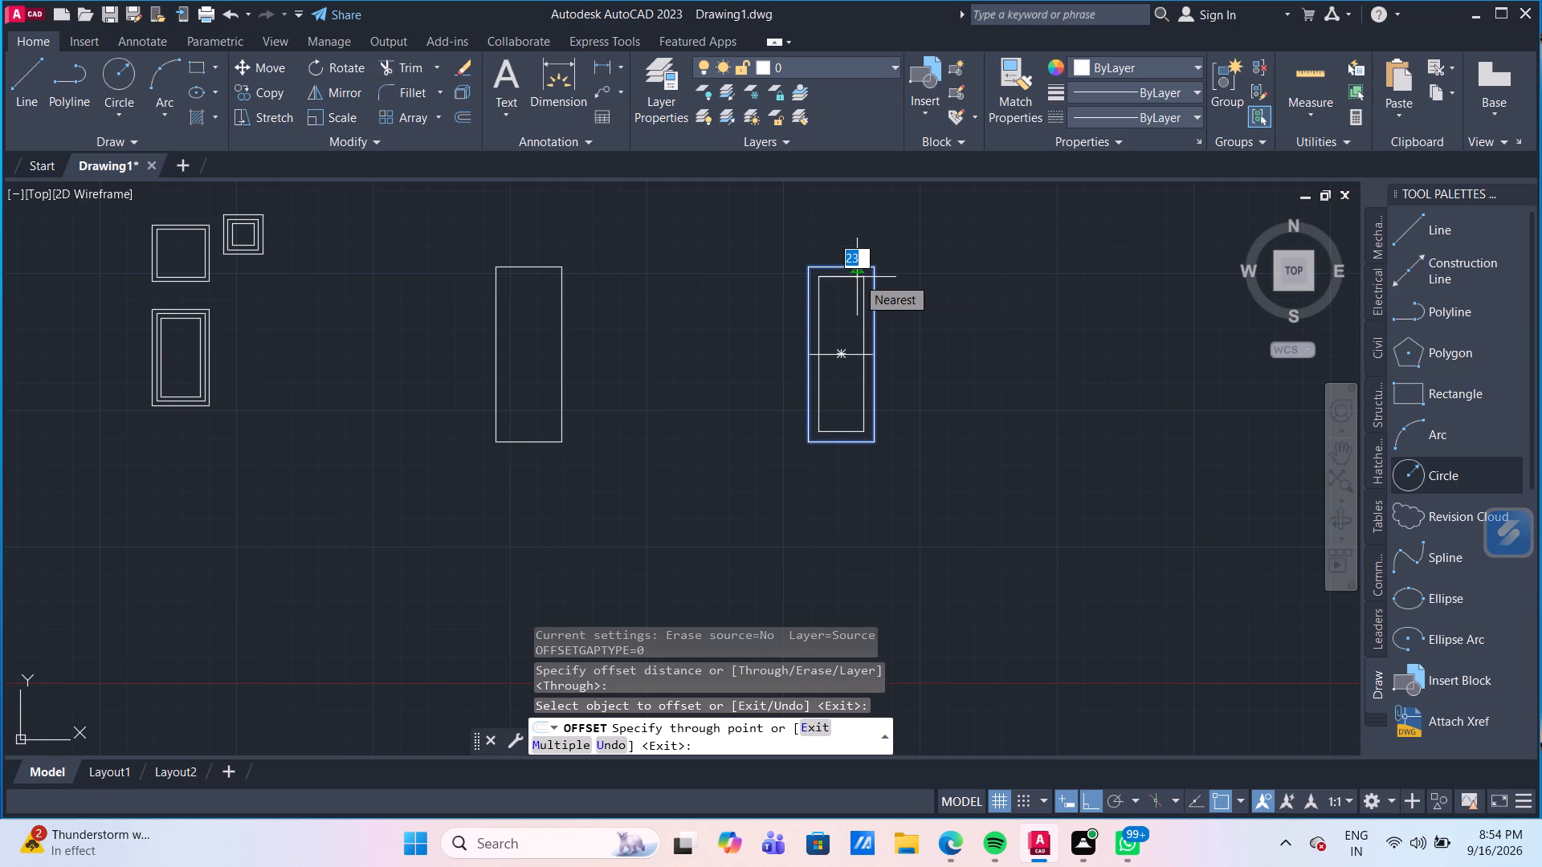
type("20")
key("Return")
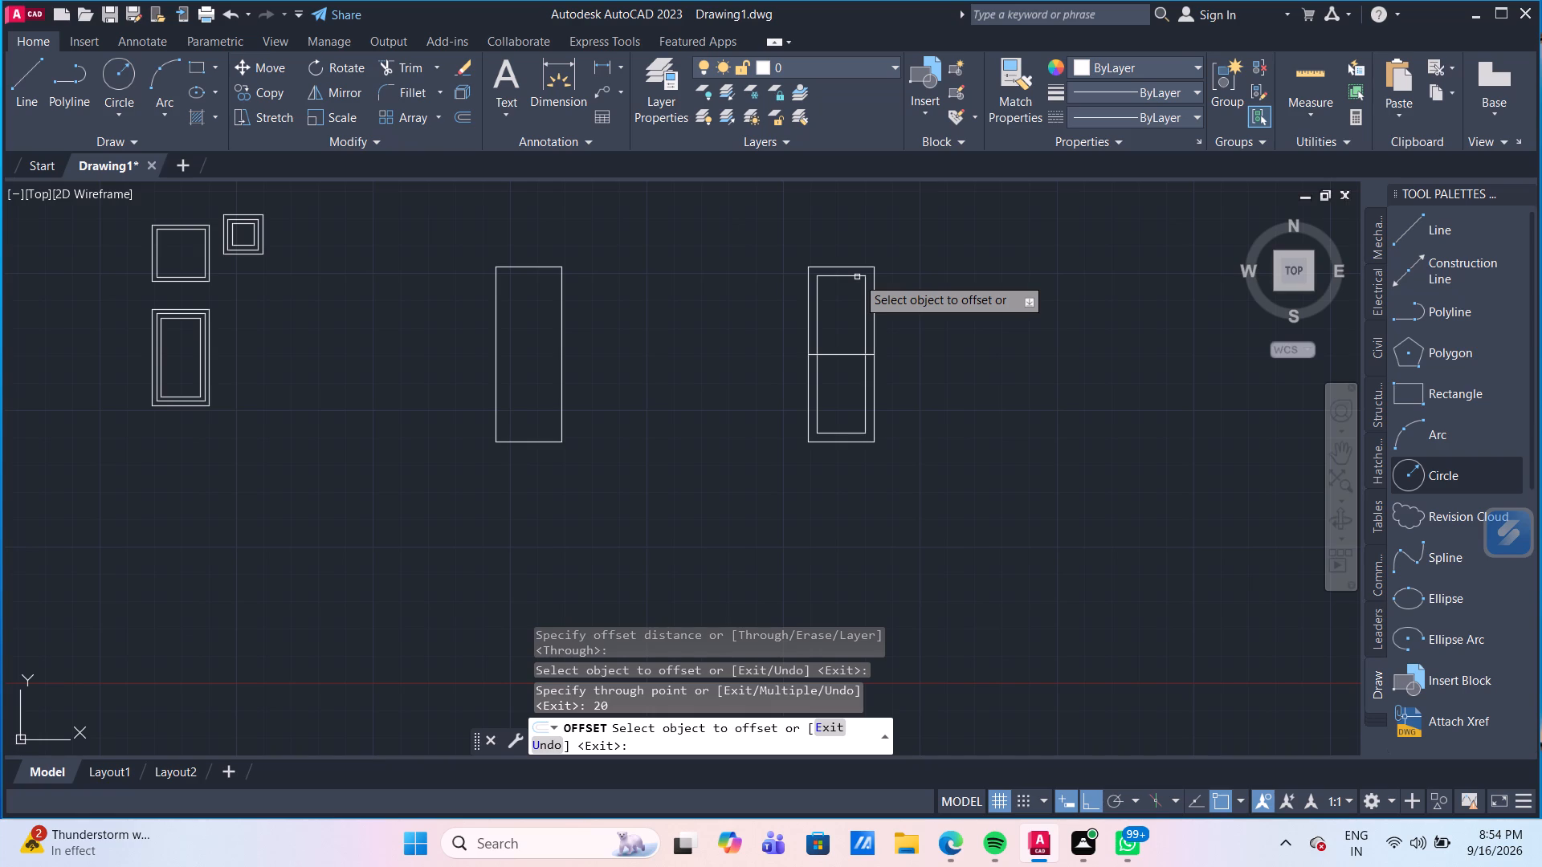
left_click(535, 268)
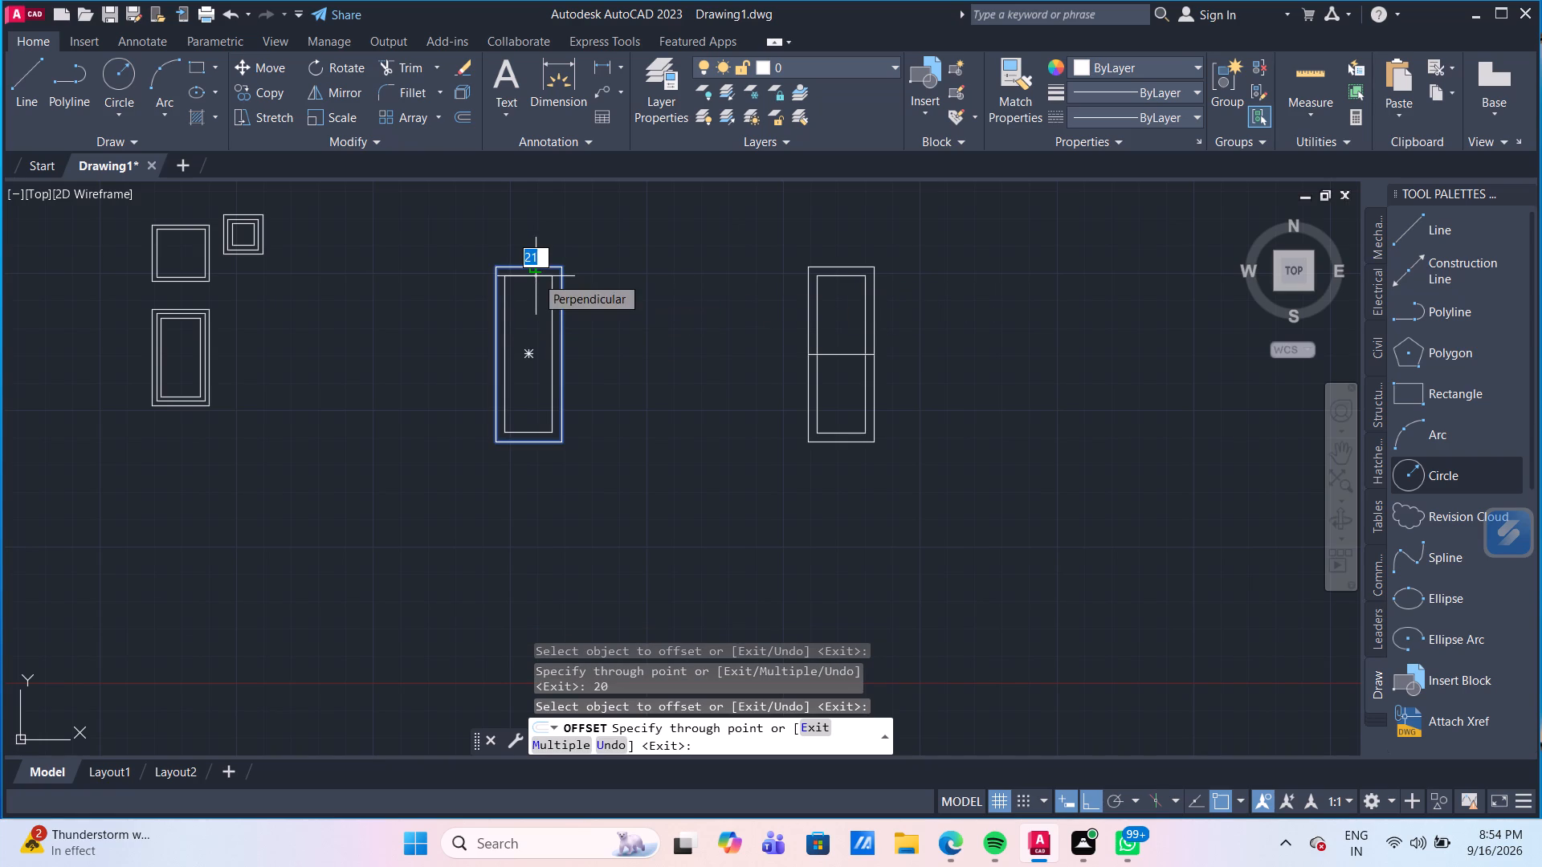
type("20")
key("Return")
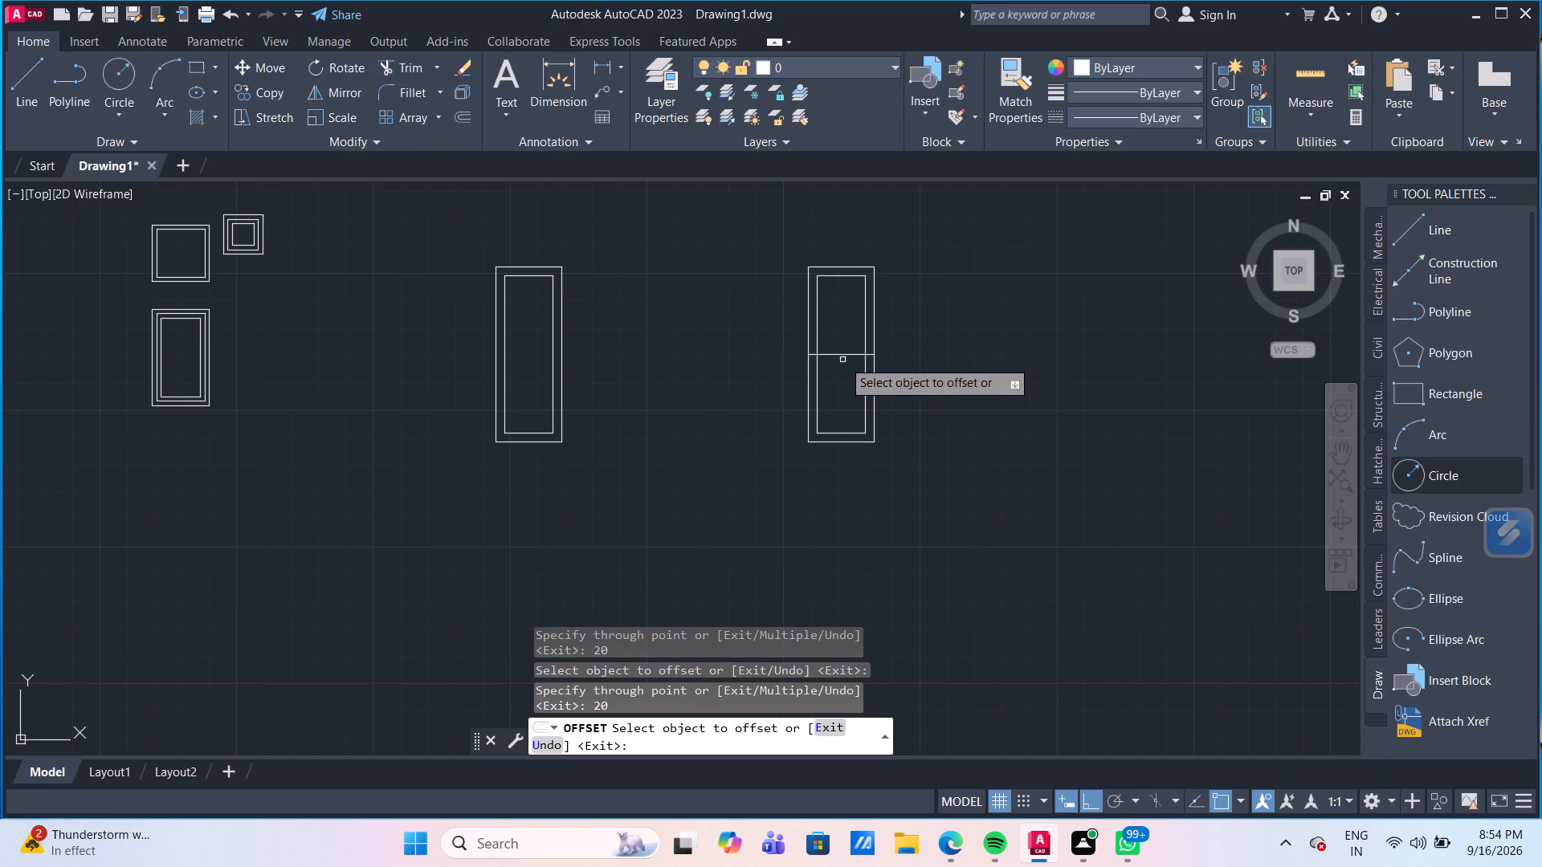
Offset the copied rectangle's horizontal middle line by 10 both upward and downward.
scroll(833, 319, "up", 1)
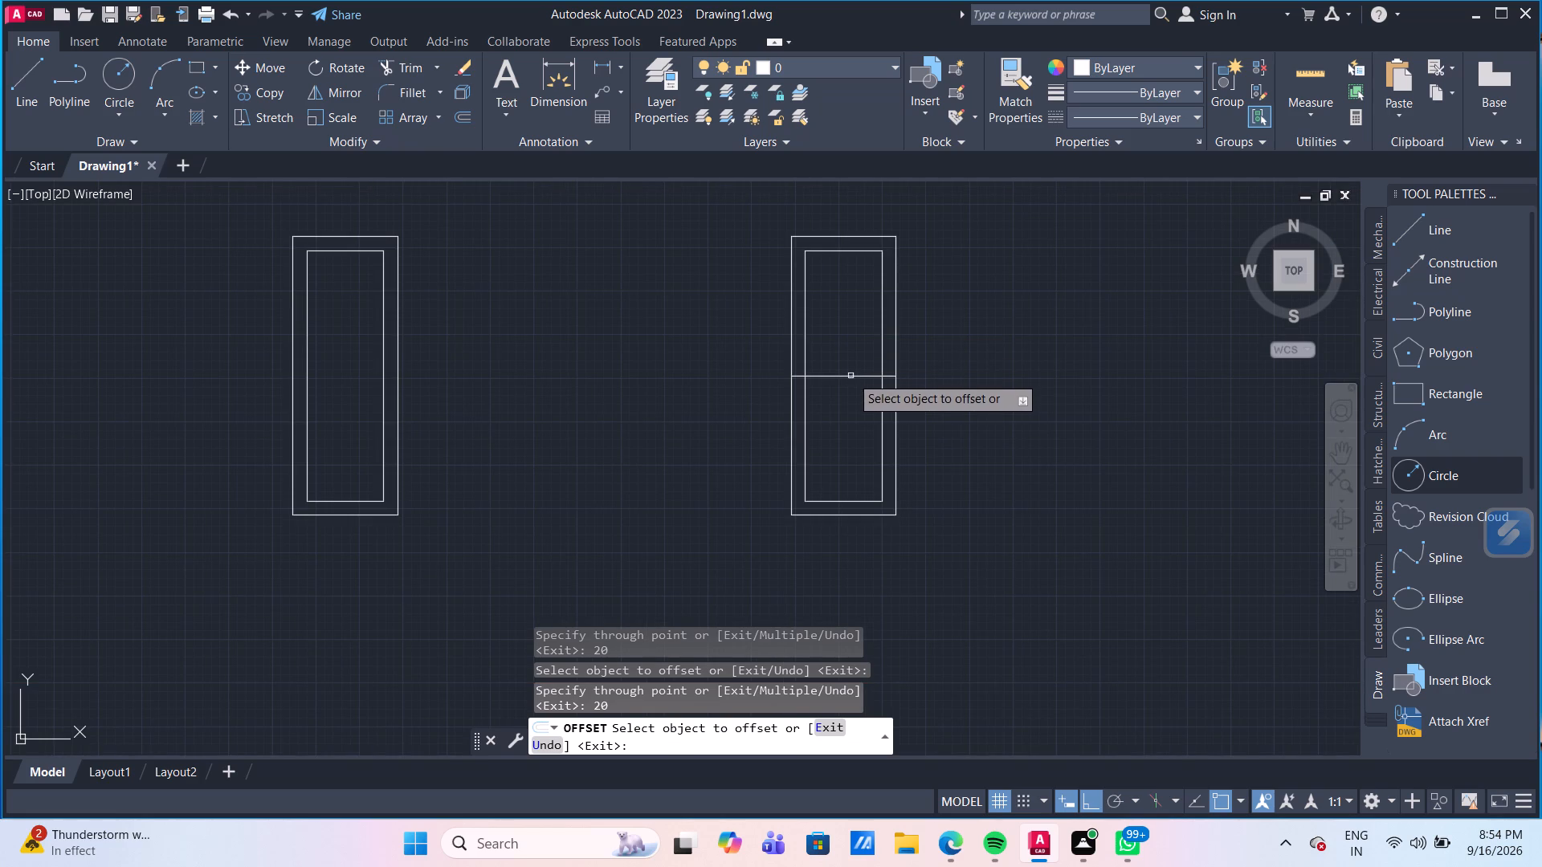
left_click(851, 377)
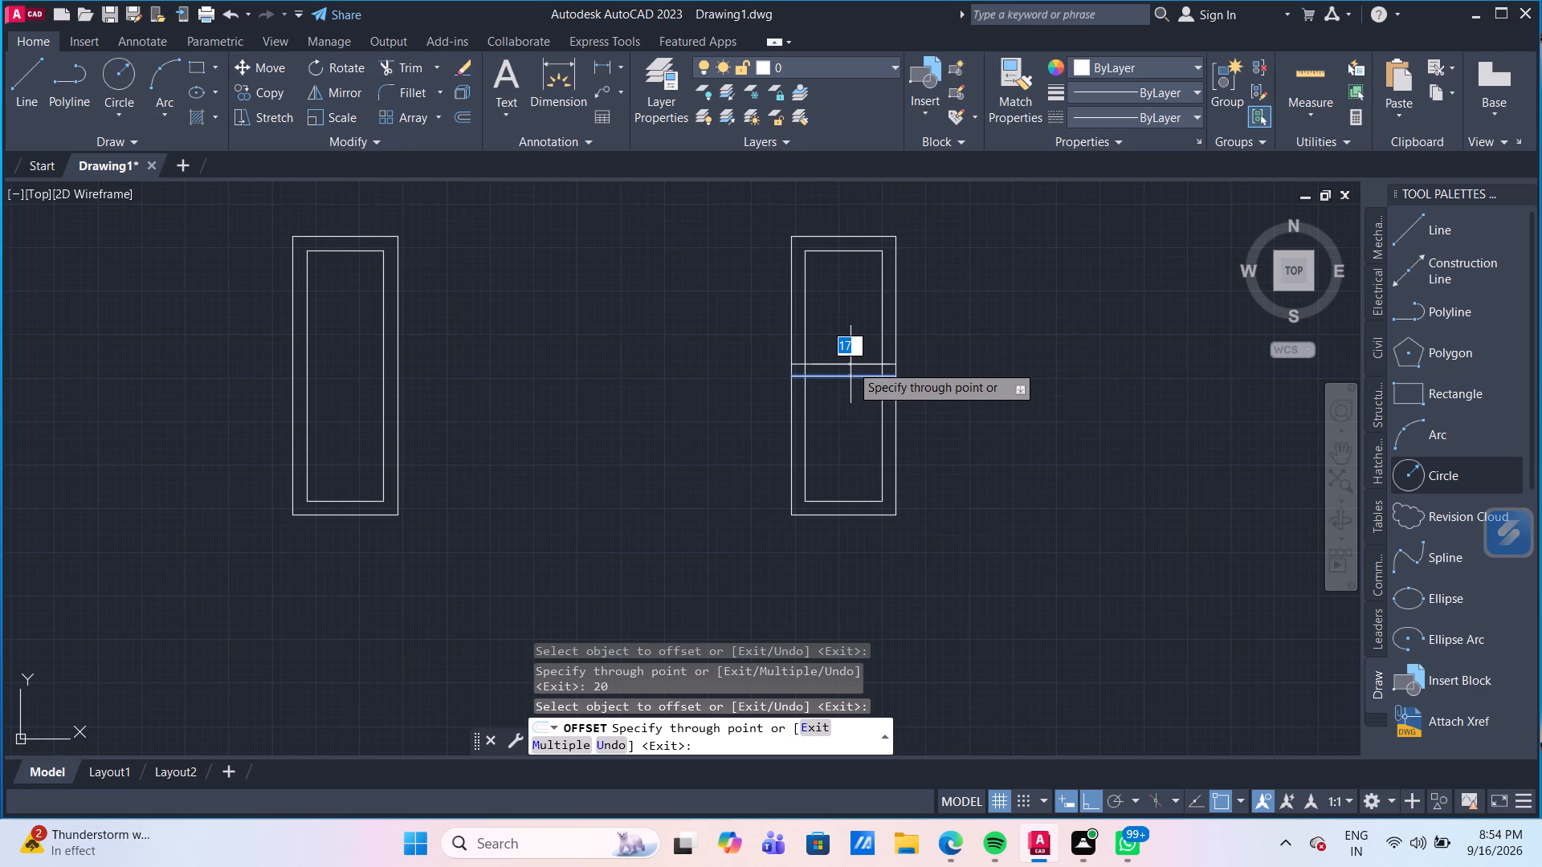
type("10")
key("Return")
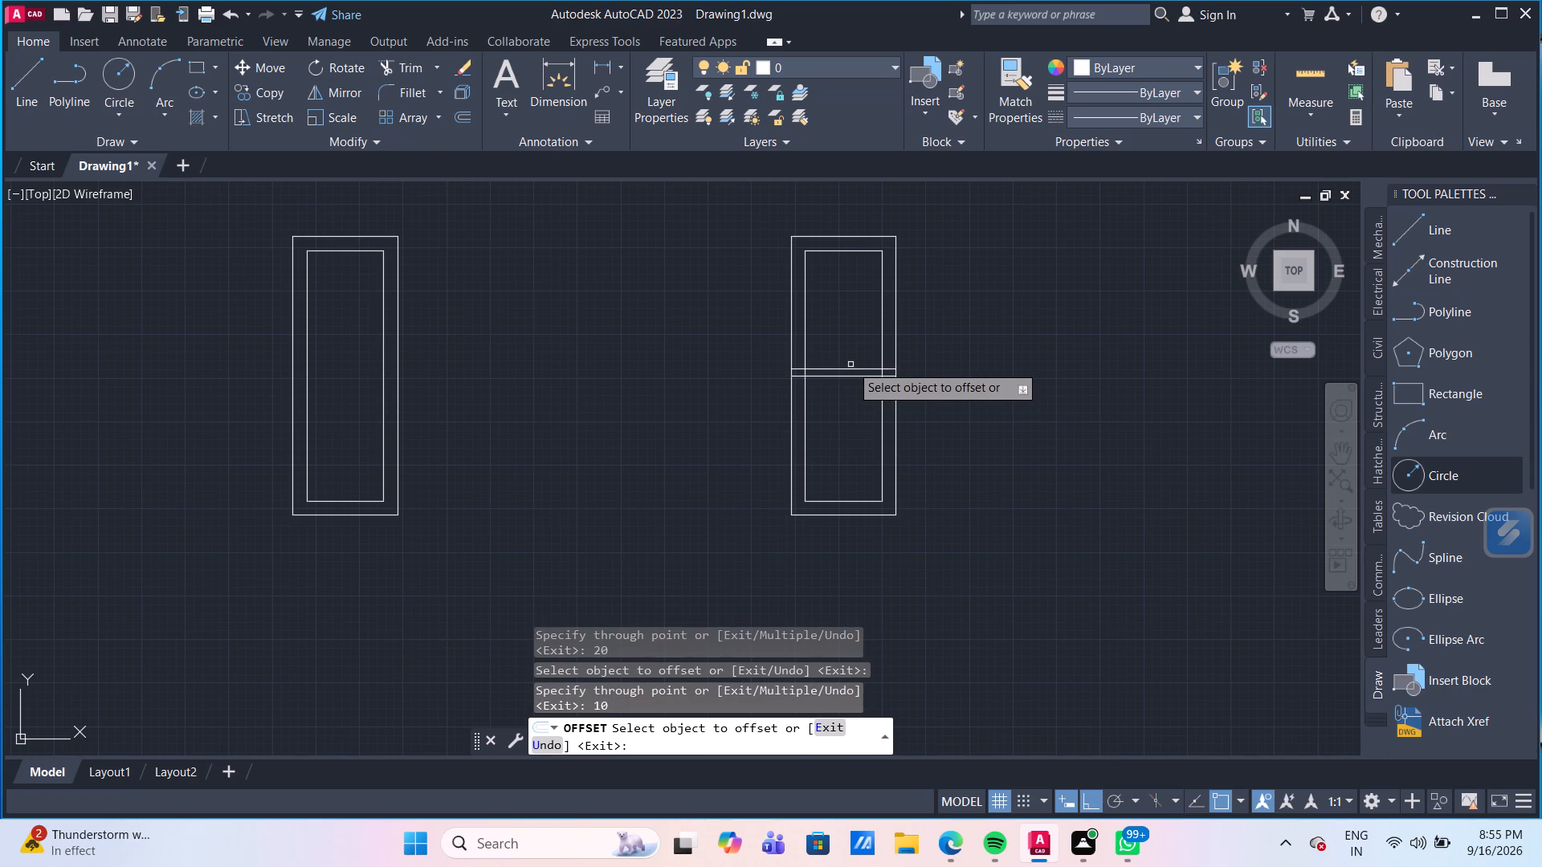
left_click(854, 377)
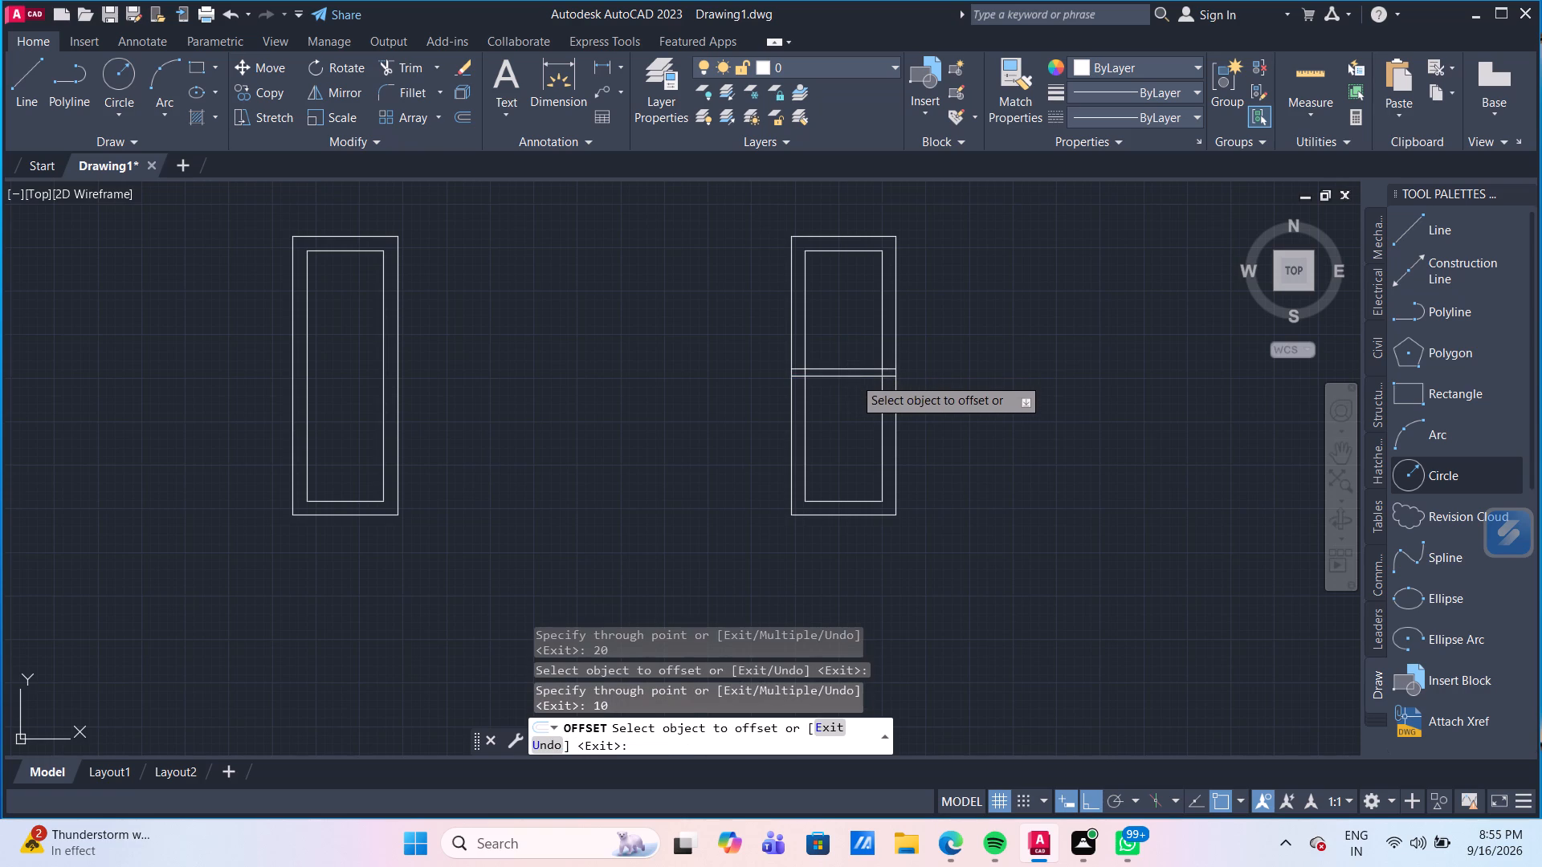
type("10")
key("Return")
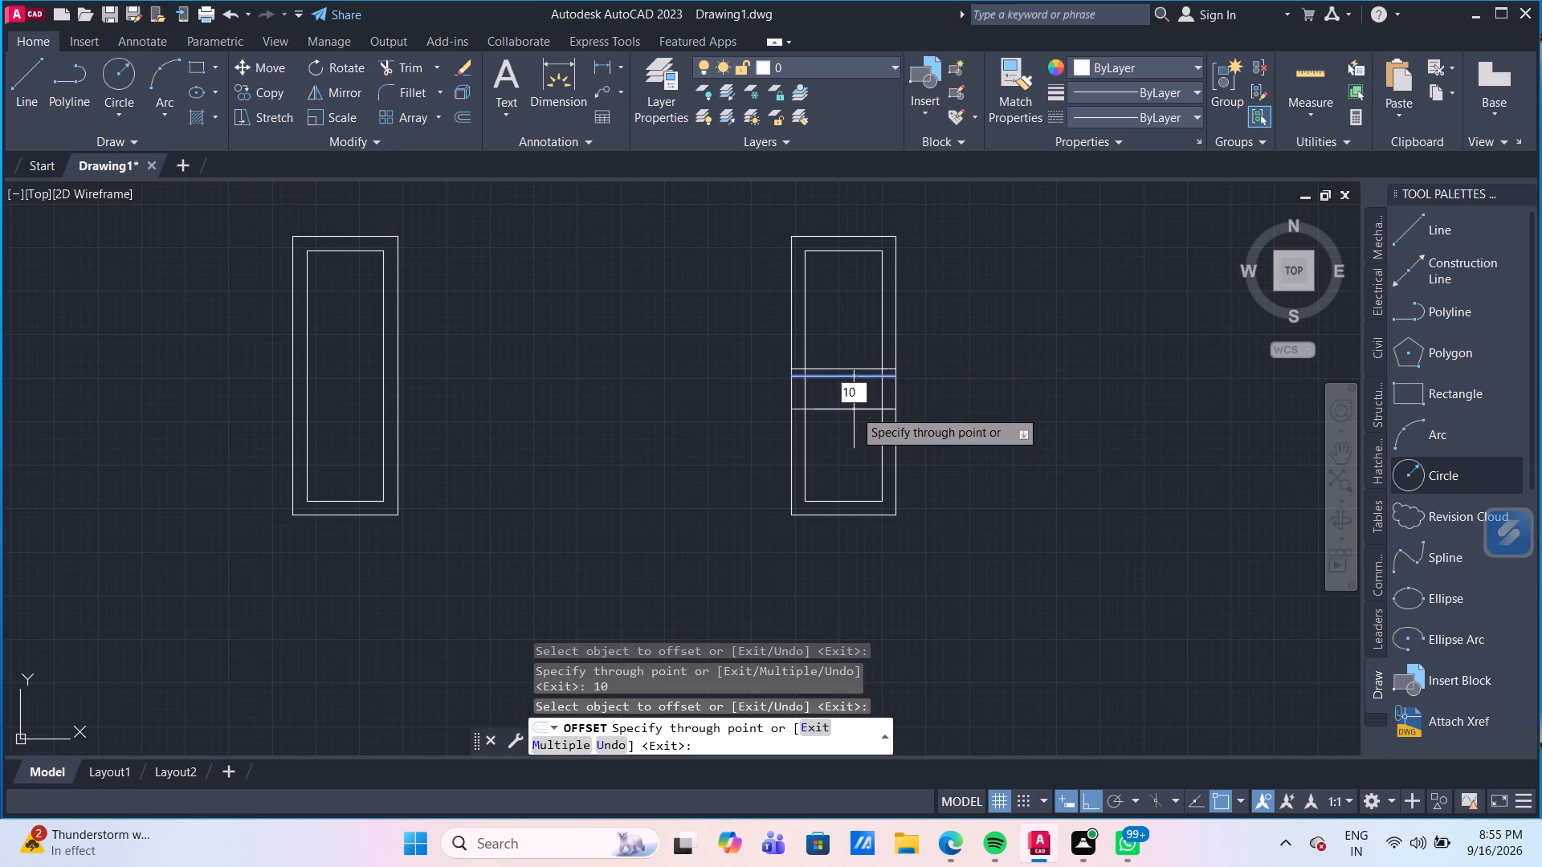
key("Escape")
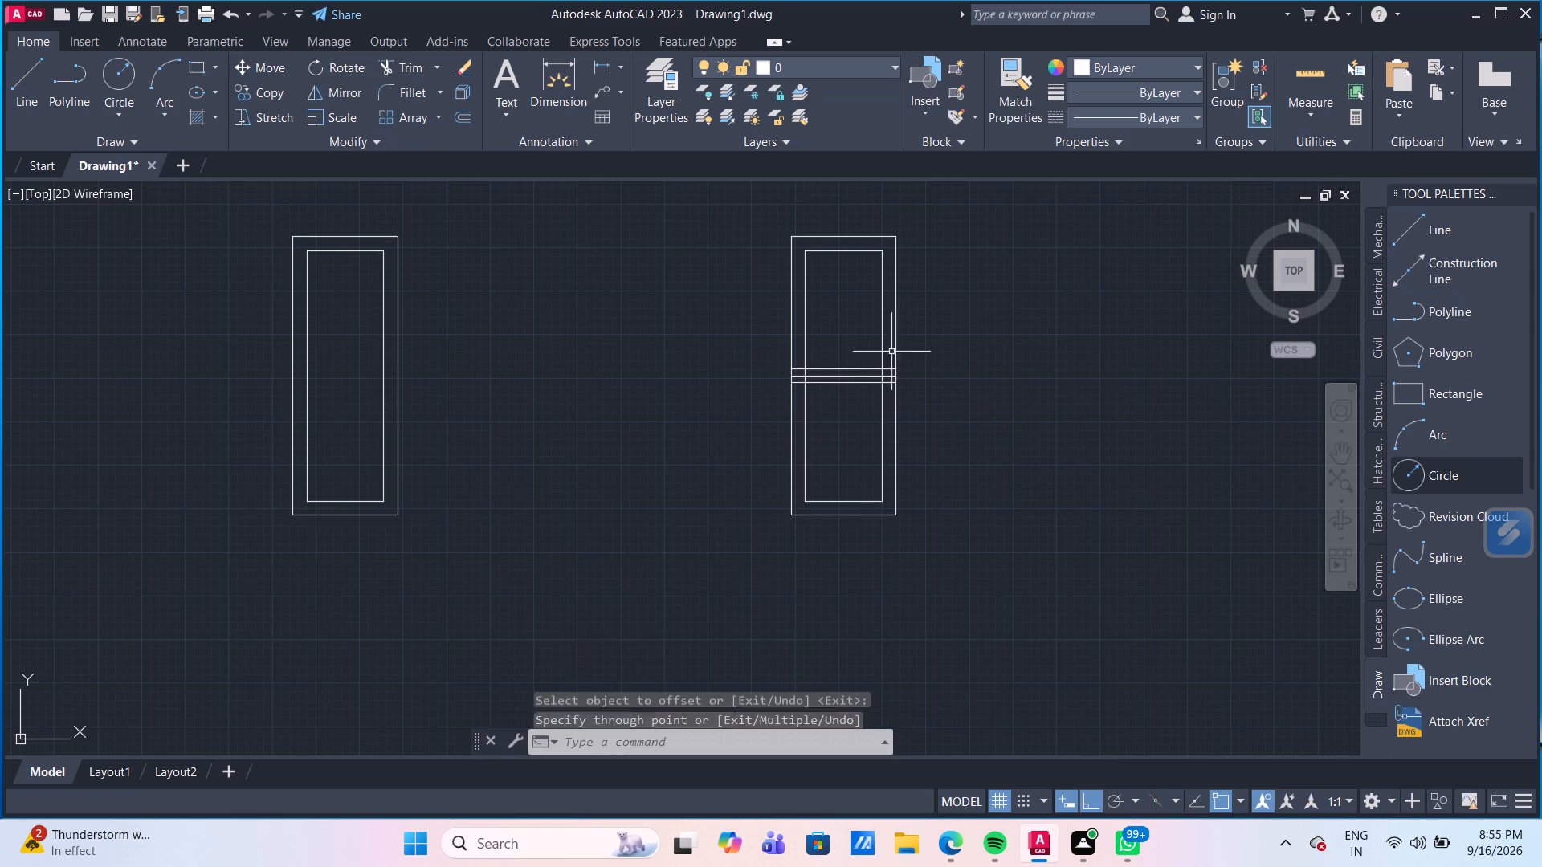
Delete the original middle line between the two offset lines in the copied rectangle.
left_click(853, 377)
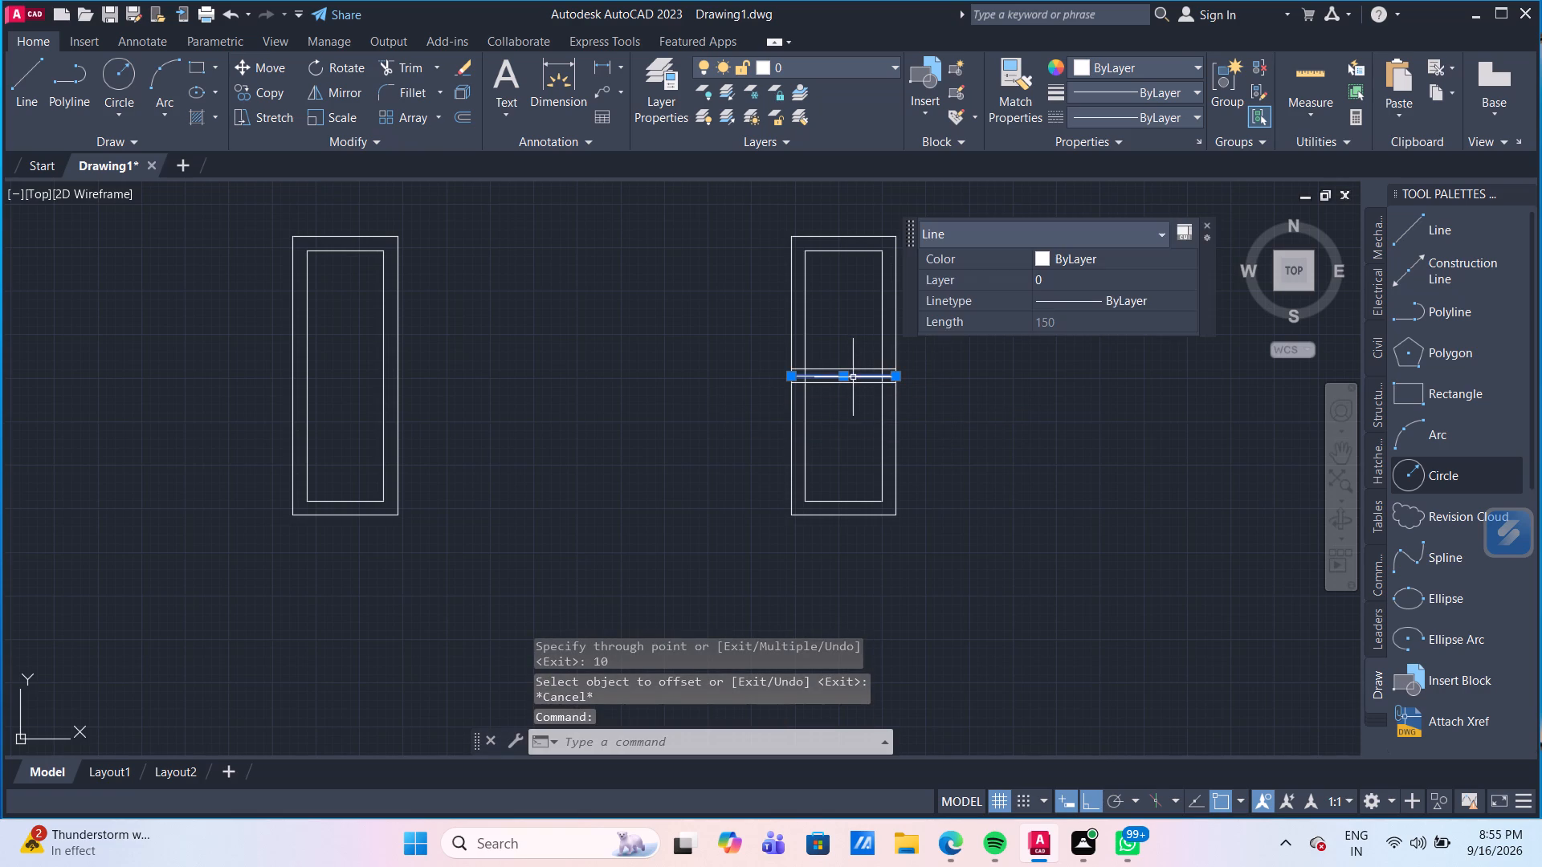
key("Delete")
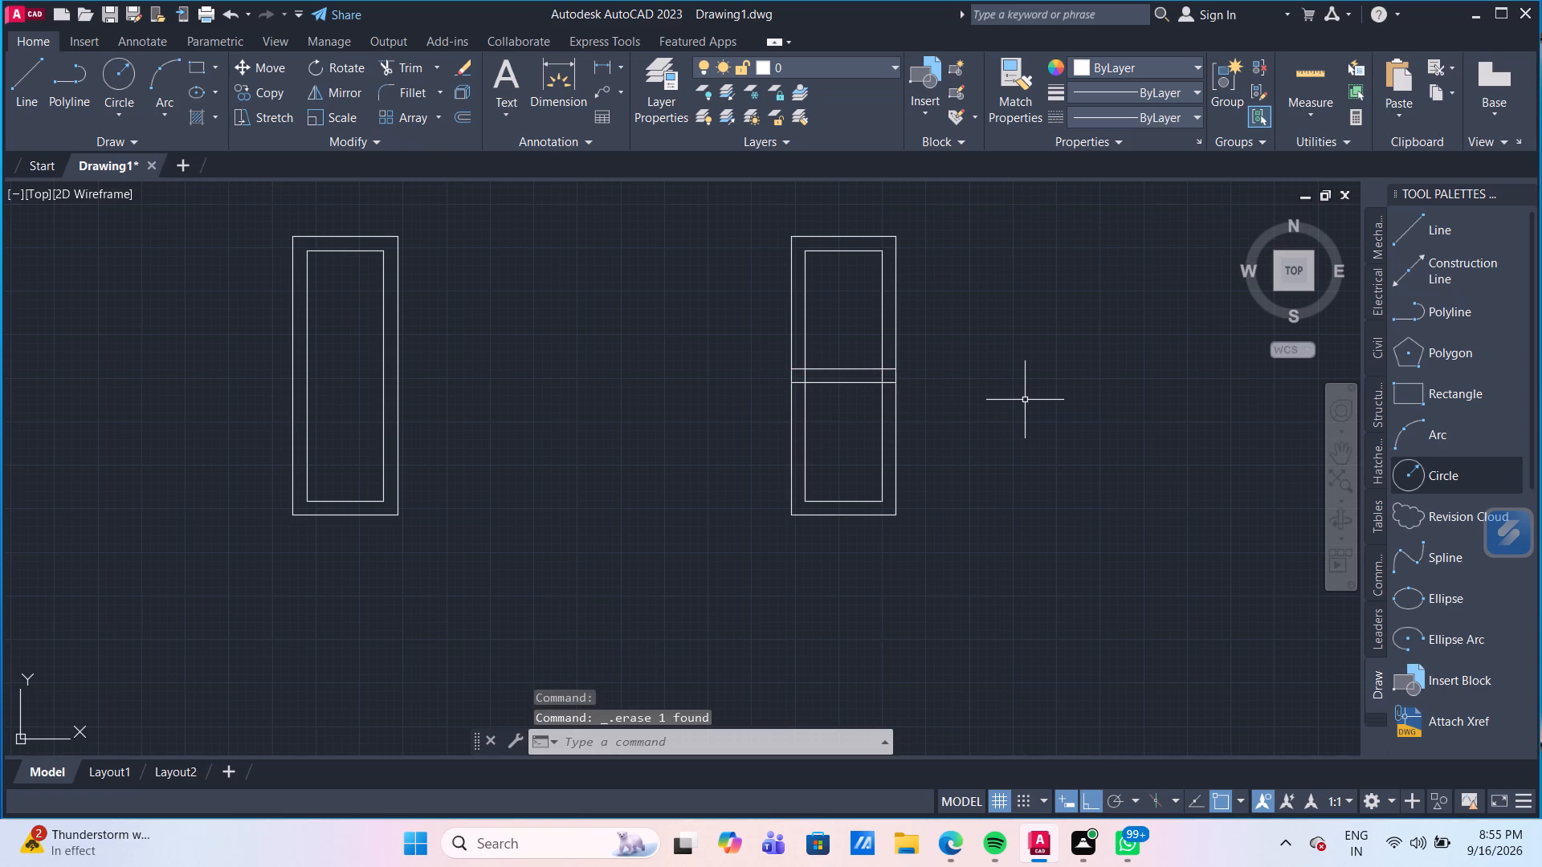
Trim both ends of the two horizontal middle lines where they extend past the inner rectangle into the frame.
scroll(919, 377, "up", 2)
middle_click_drag(883, 391, 916, 411)
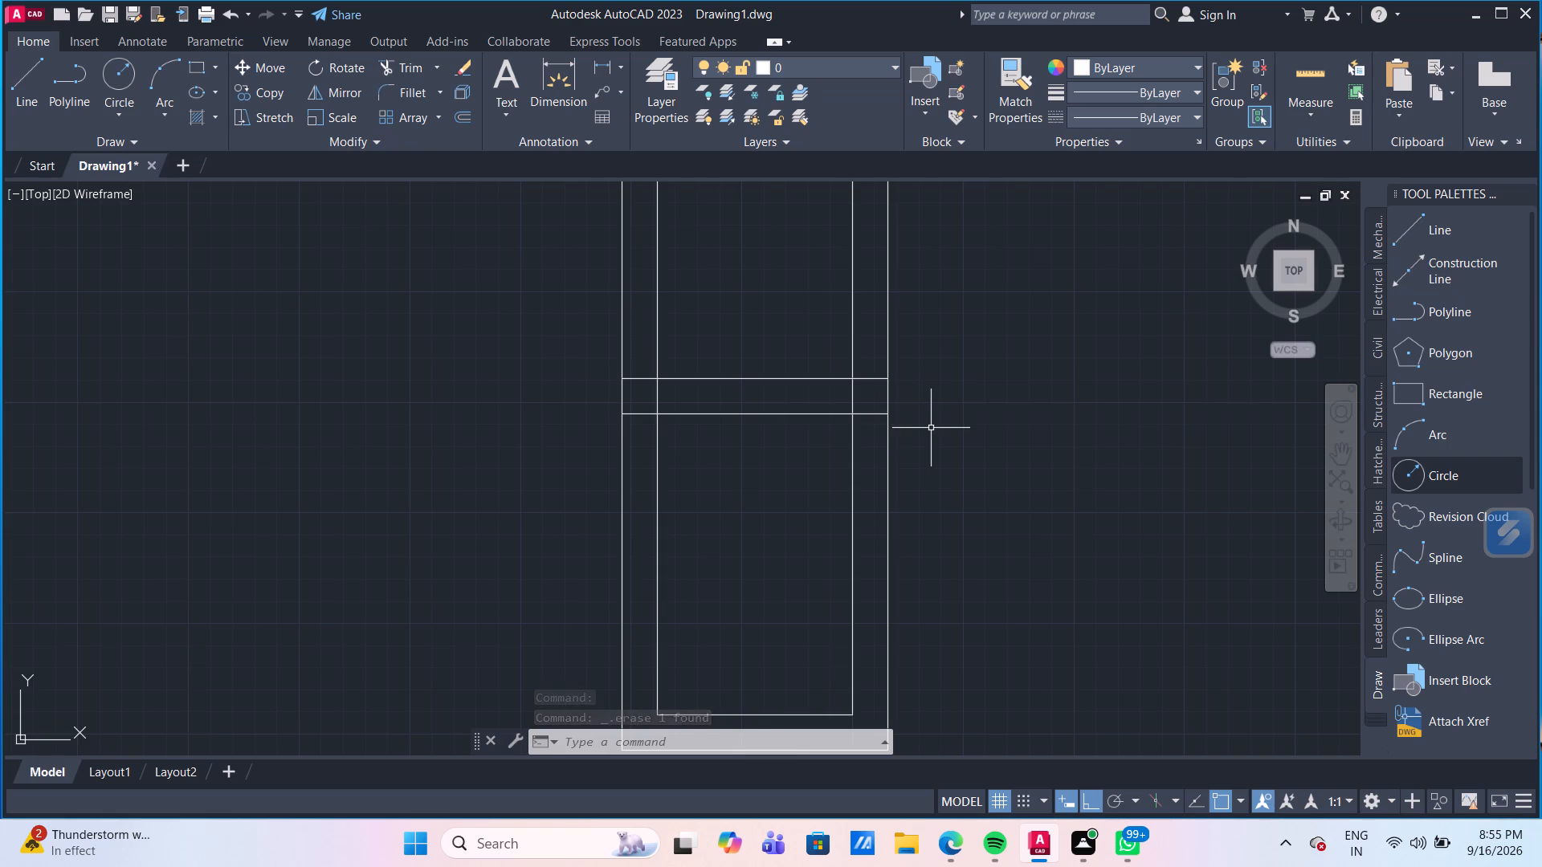
type("TR")
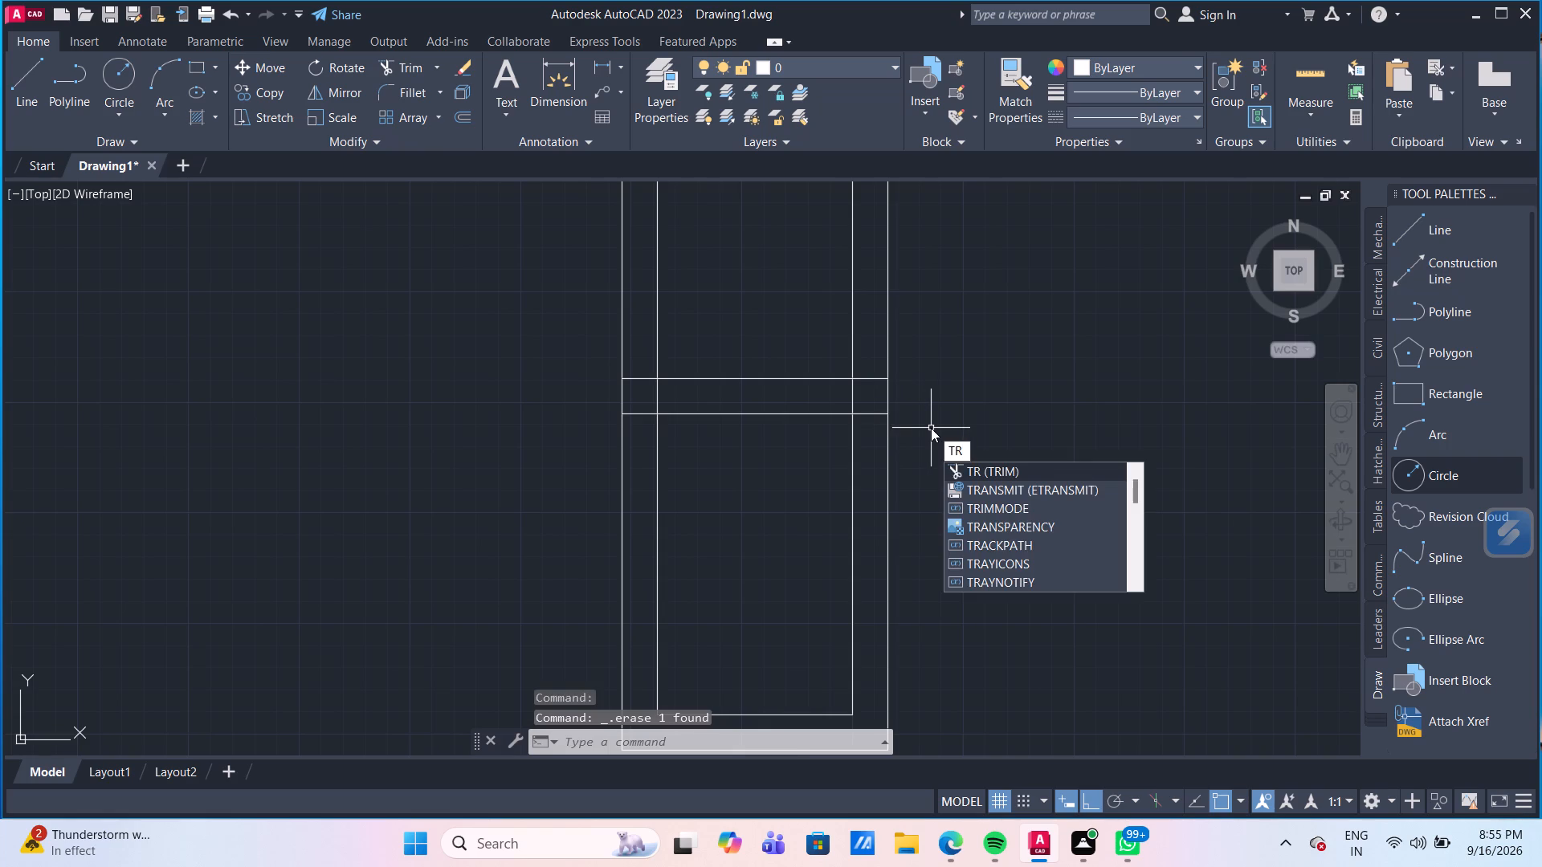
key("Return")
left_click(873, 370)
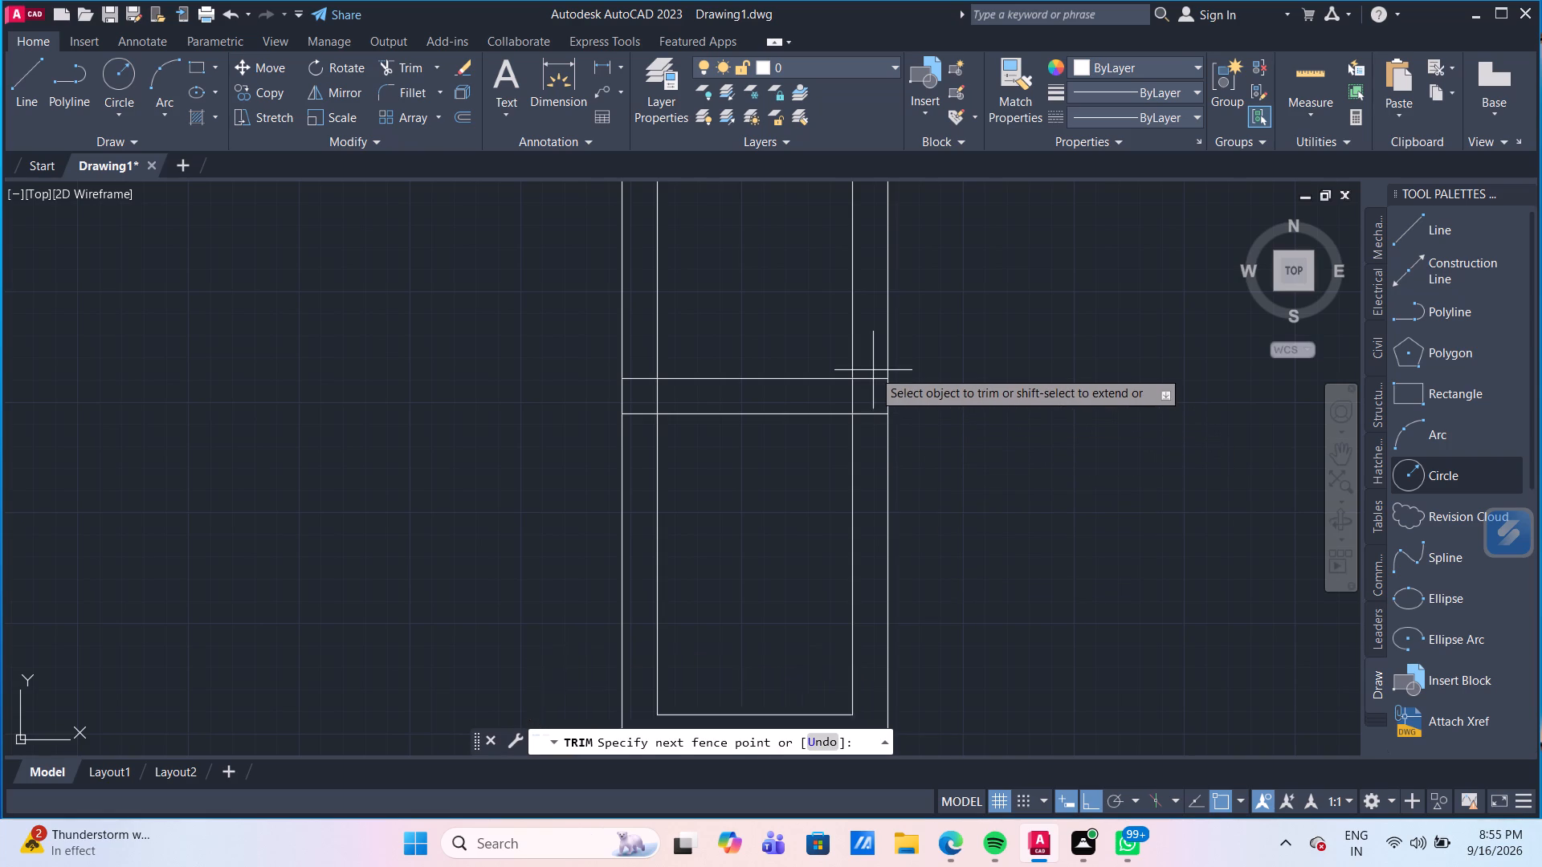
left_click(870, 427)
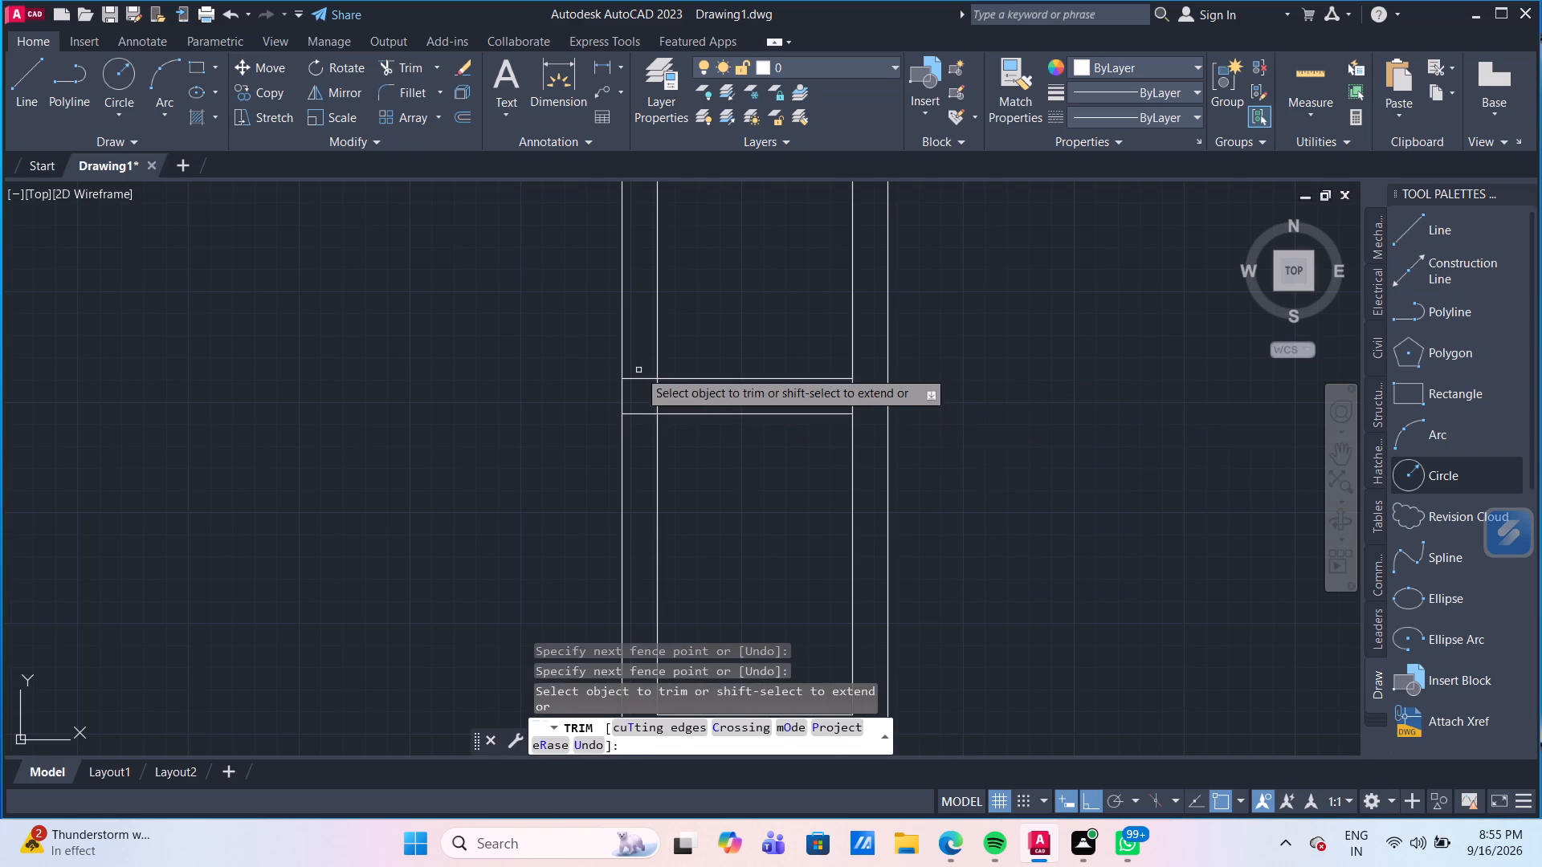
left_click(638, 370)
left_click(639, 428)
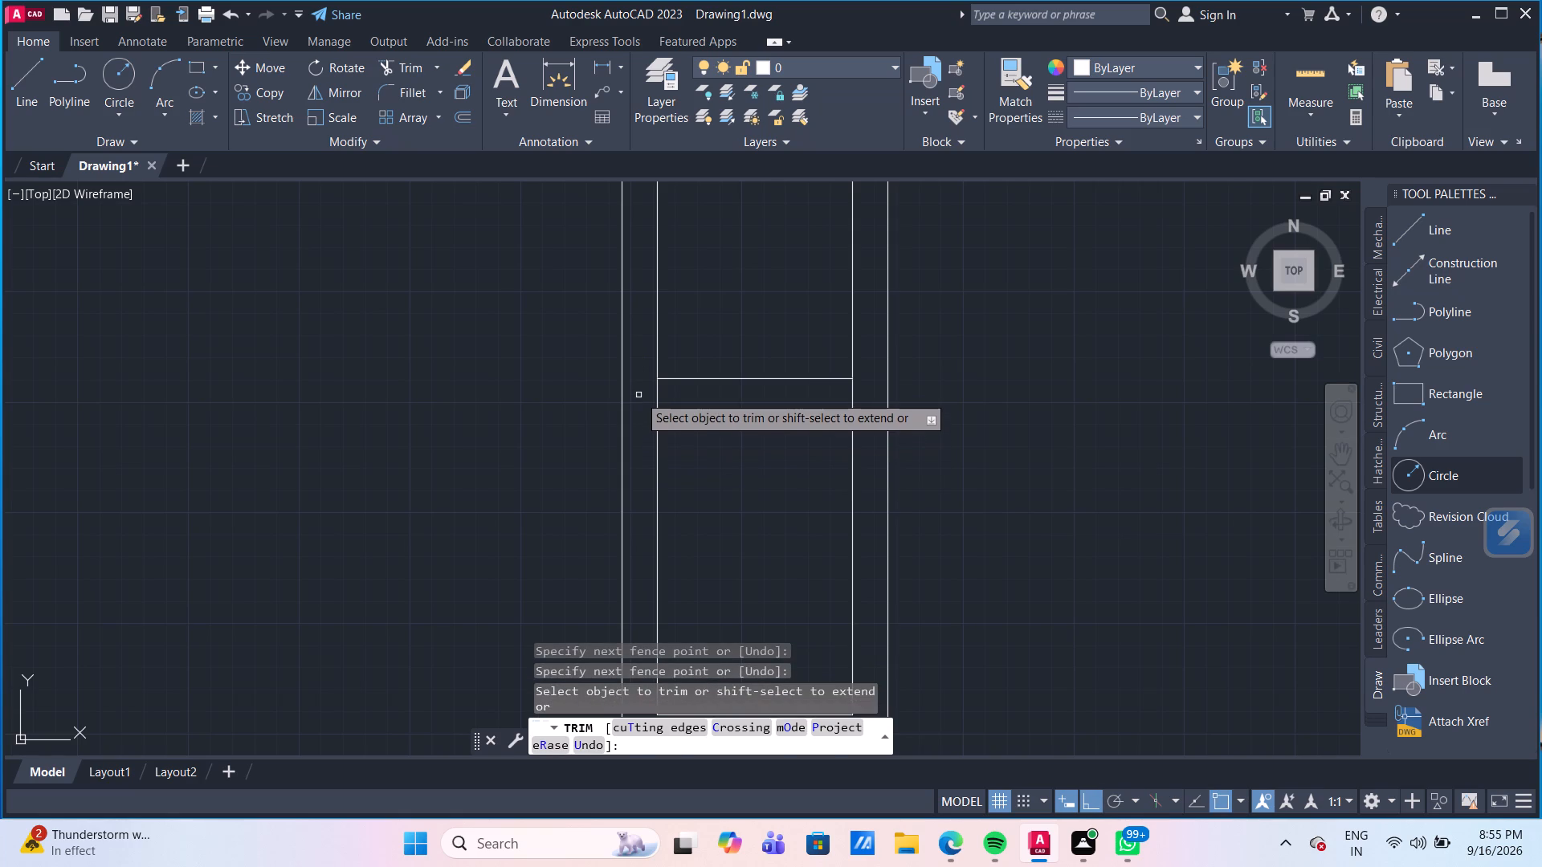
Trim the inner rectangle's side segments between the two middle lines to separate the upper and lower panes.
left_click(638, 395)
left_click(859, 390)
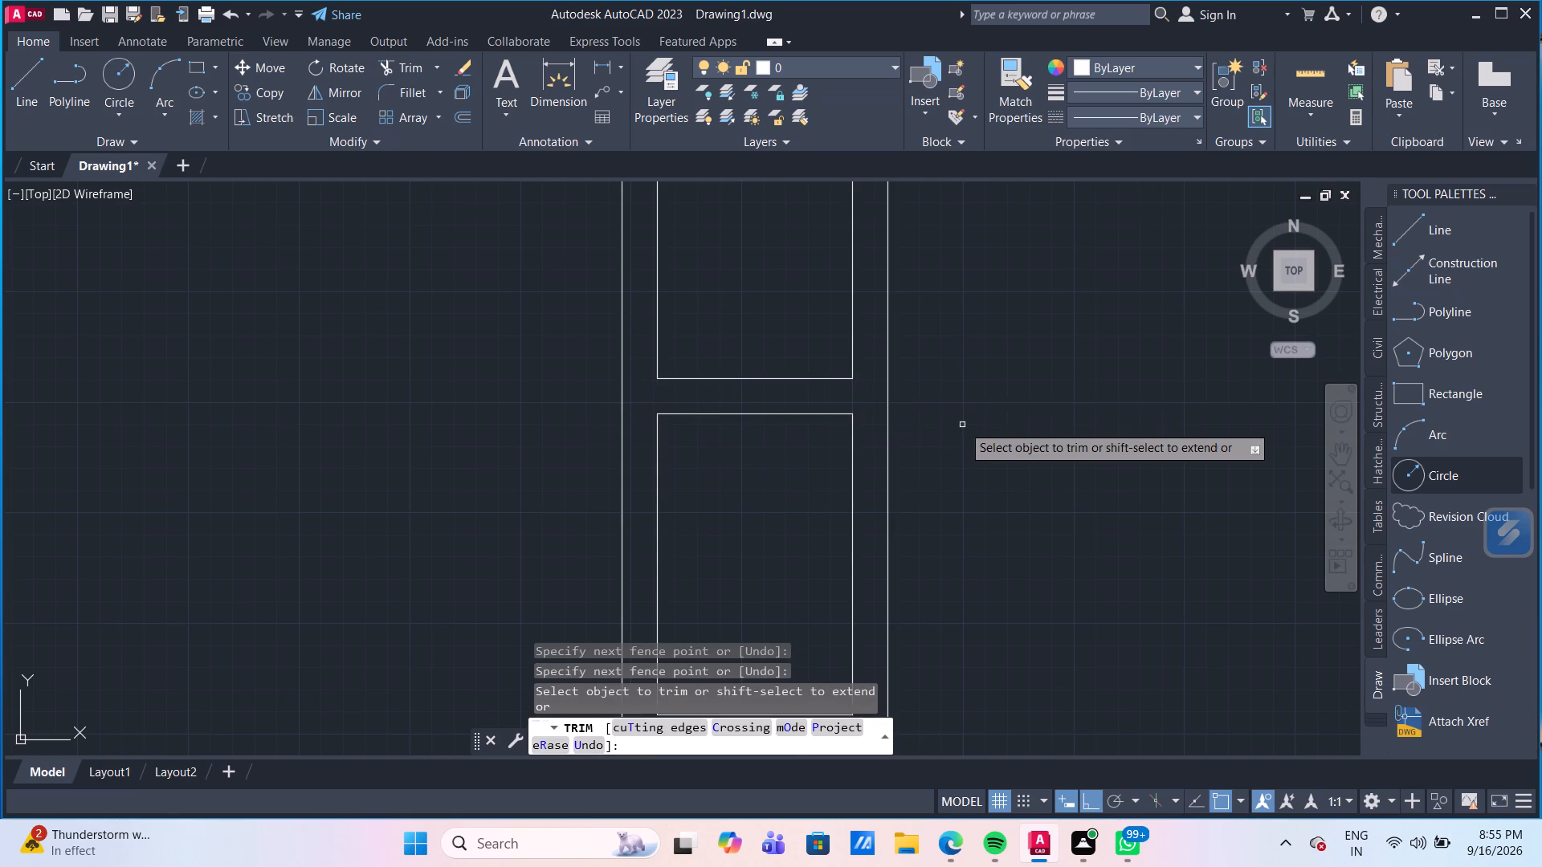
scroll(1002, 422, "down", 5)
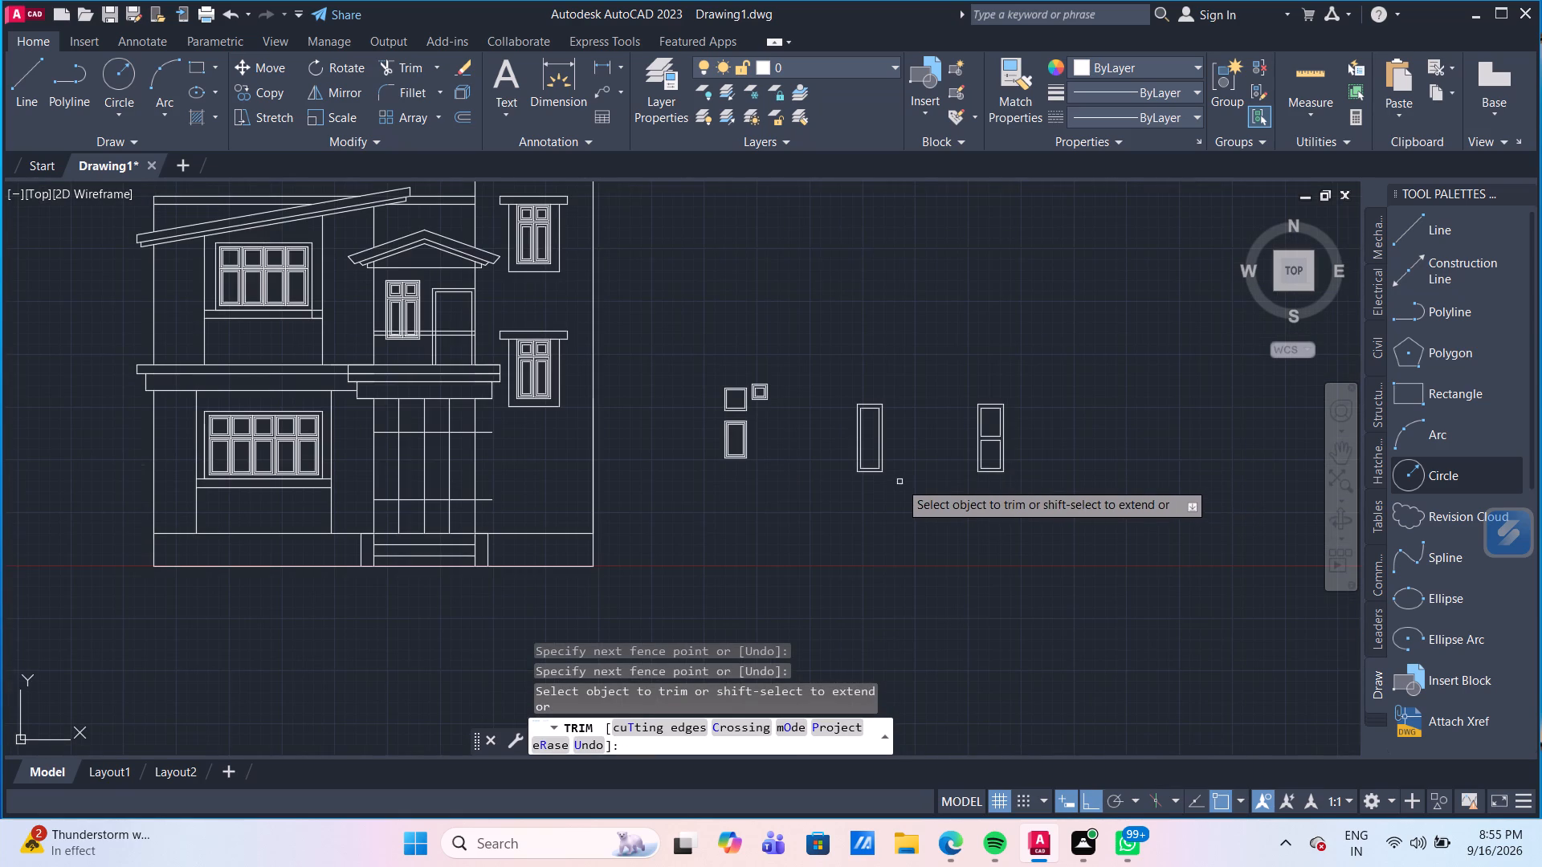
scroll(899, 482, "up", 1)
middle_click_drag(907, 476, 941, 440)
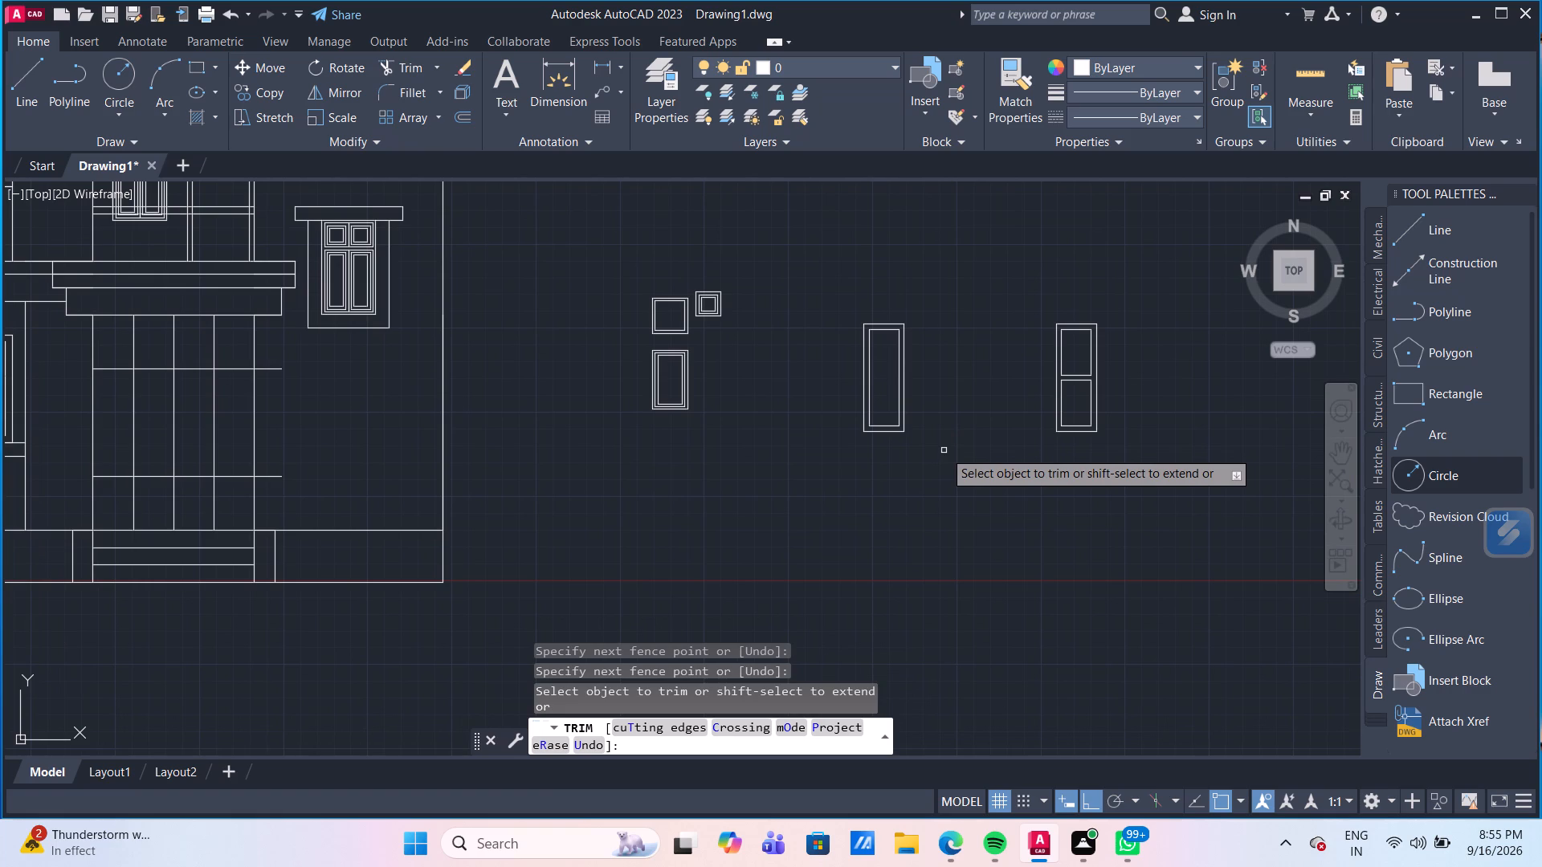
key("Escape")
Copy the plain framed door panel from its top-right corner into the two central bays of the ground-floor entrance opening.
left_click_drag(937, 464, 914, 439)
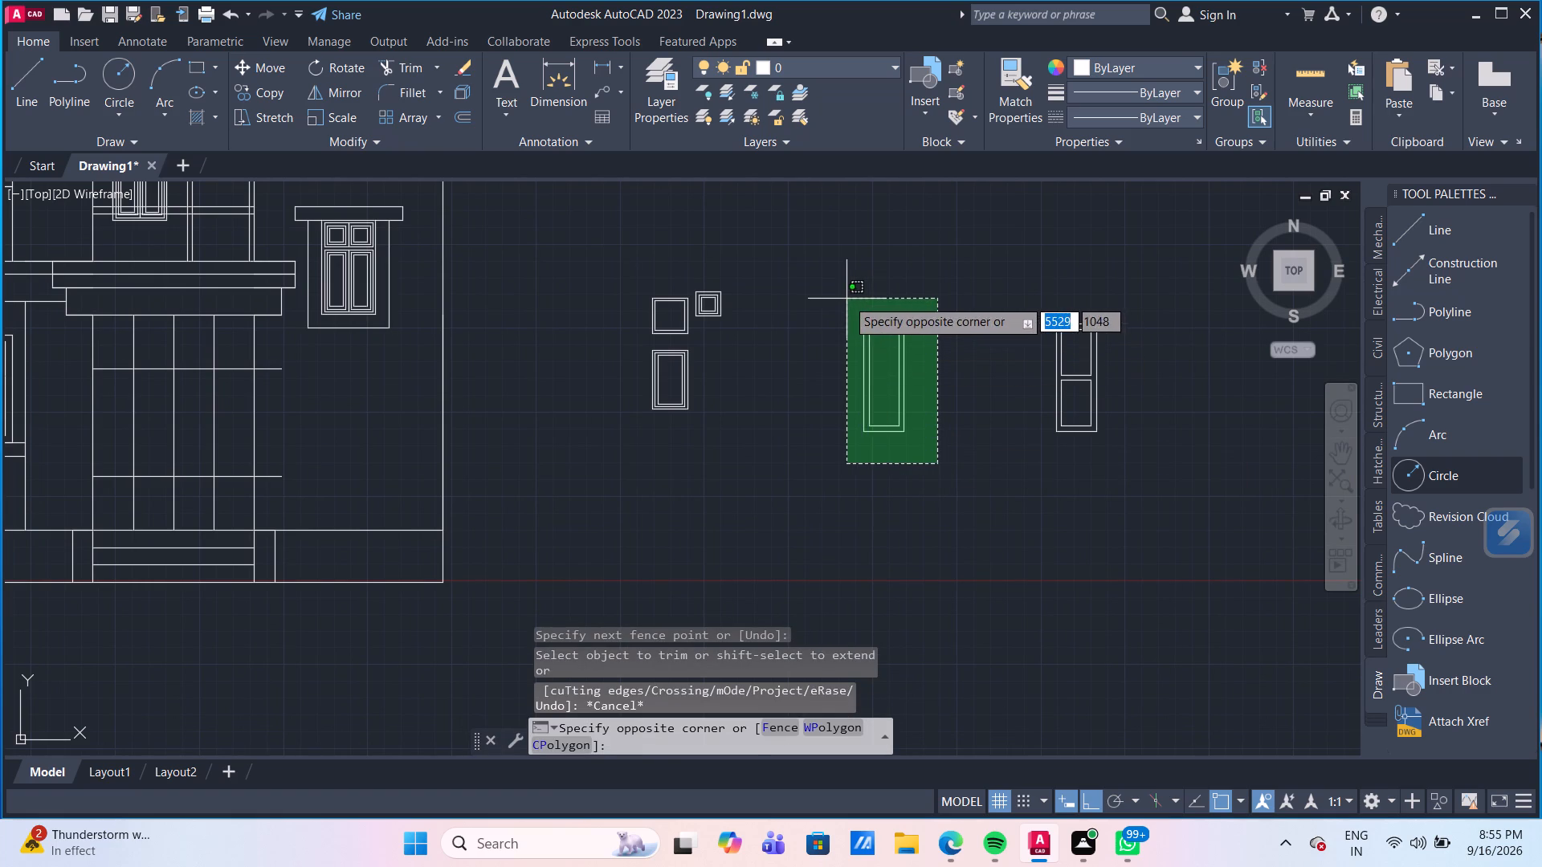
left_click(846, 299)
type("CO")
key("Return")
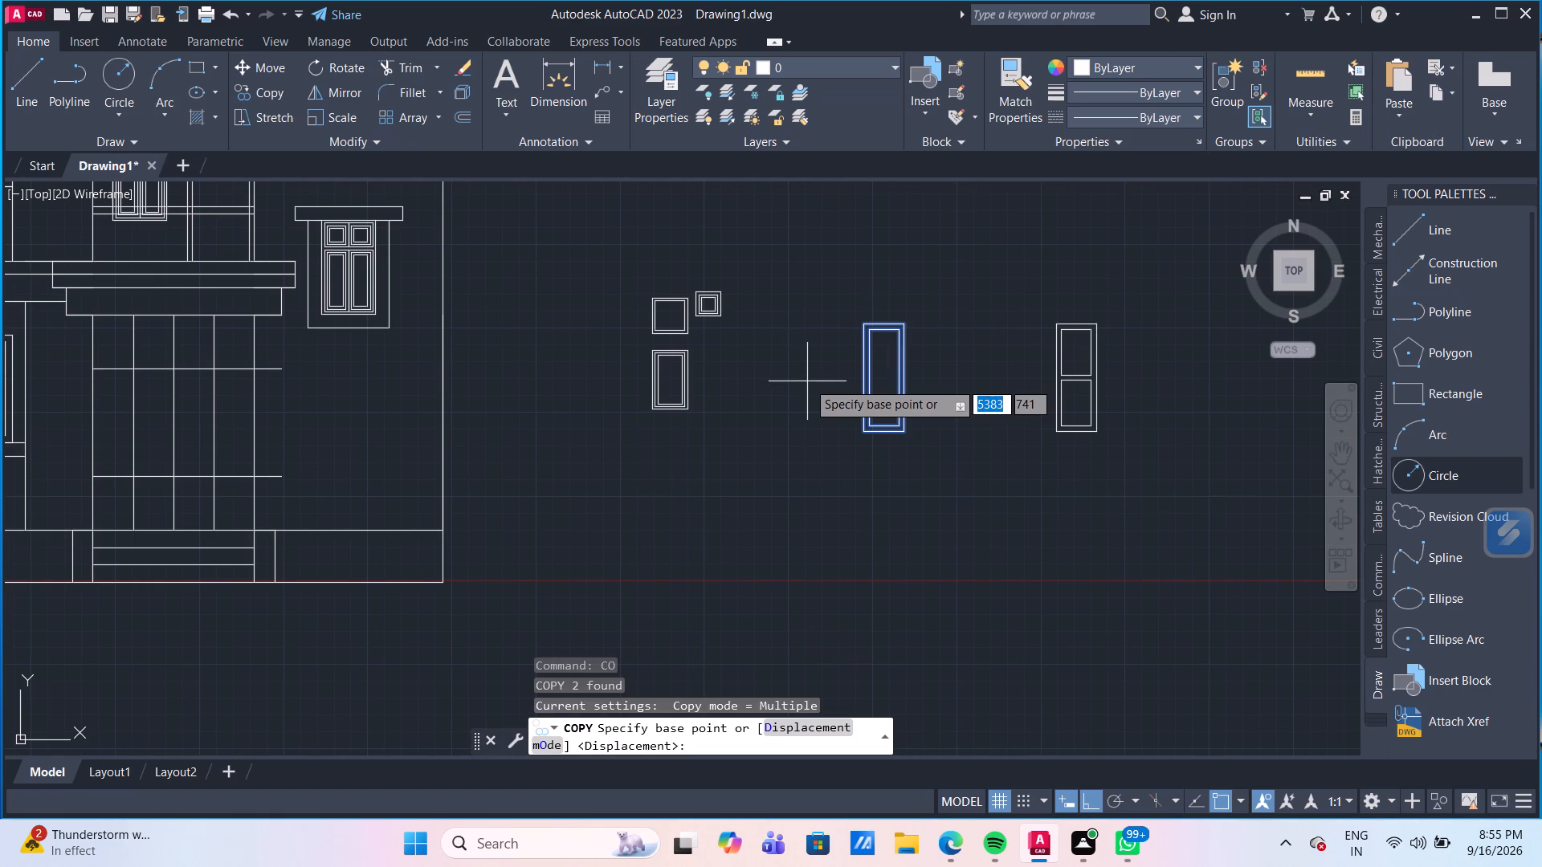
left_click(907, 327)
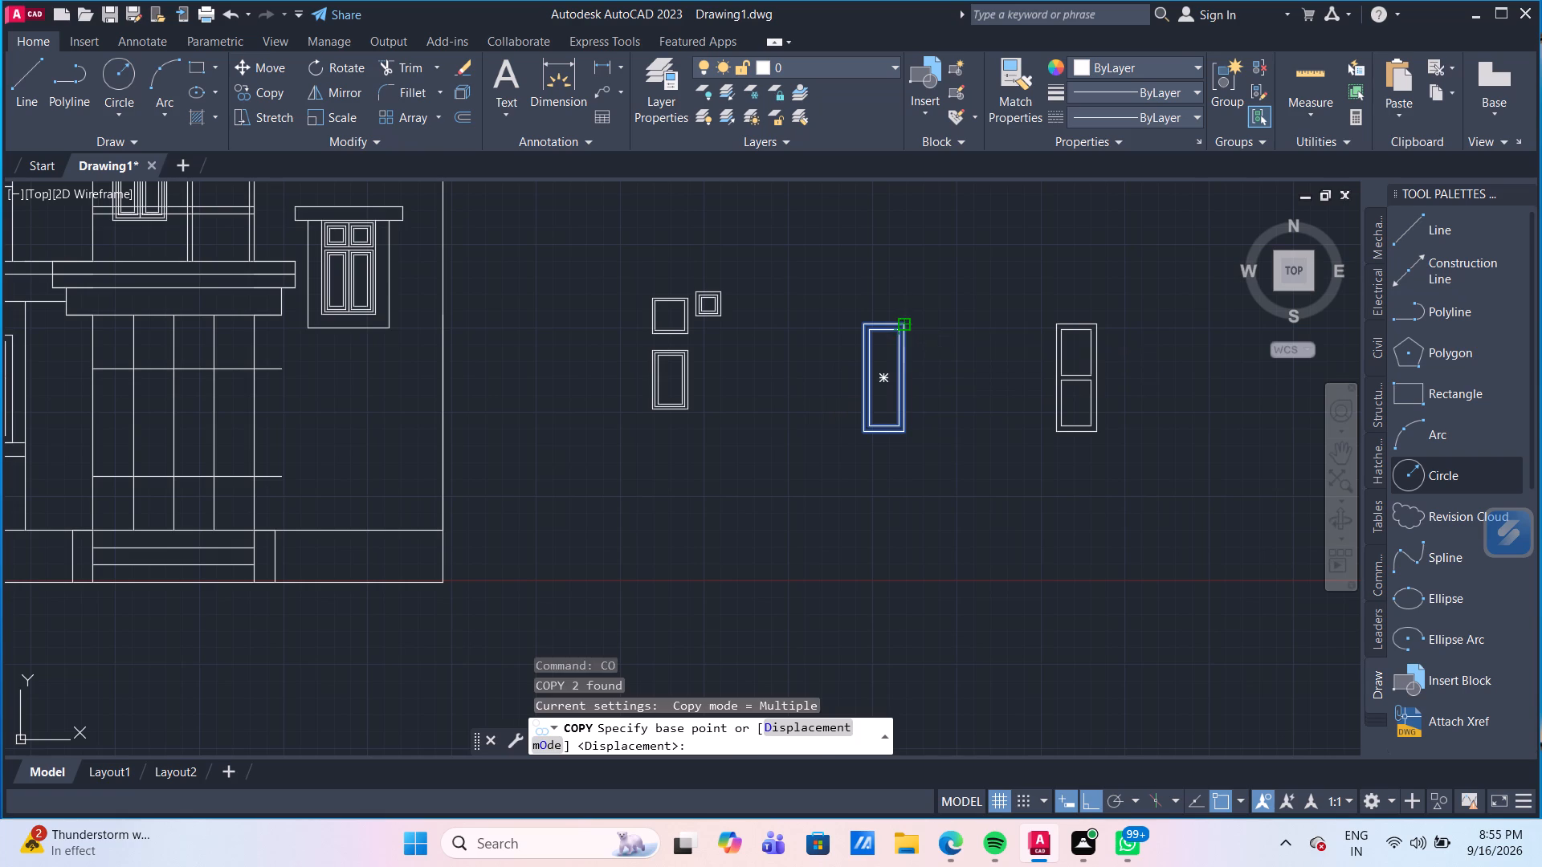
scroll(218, 372, "up", 2)
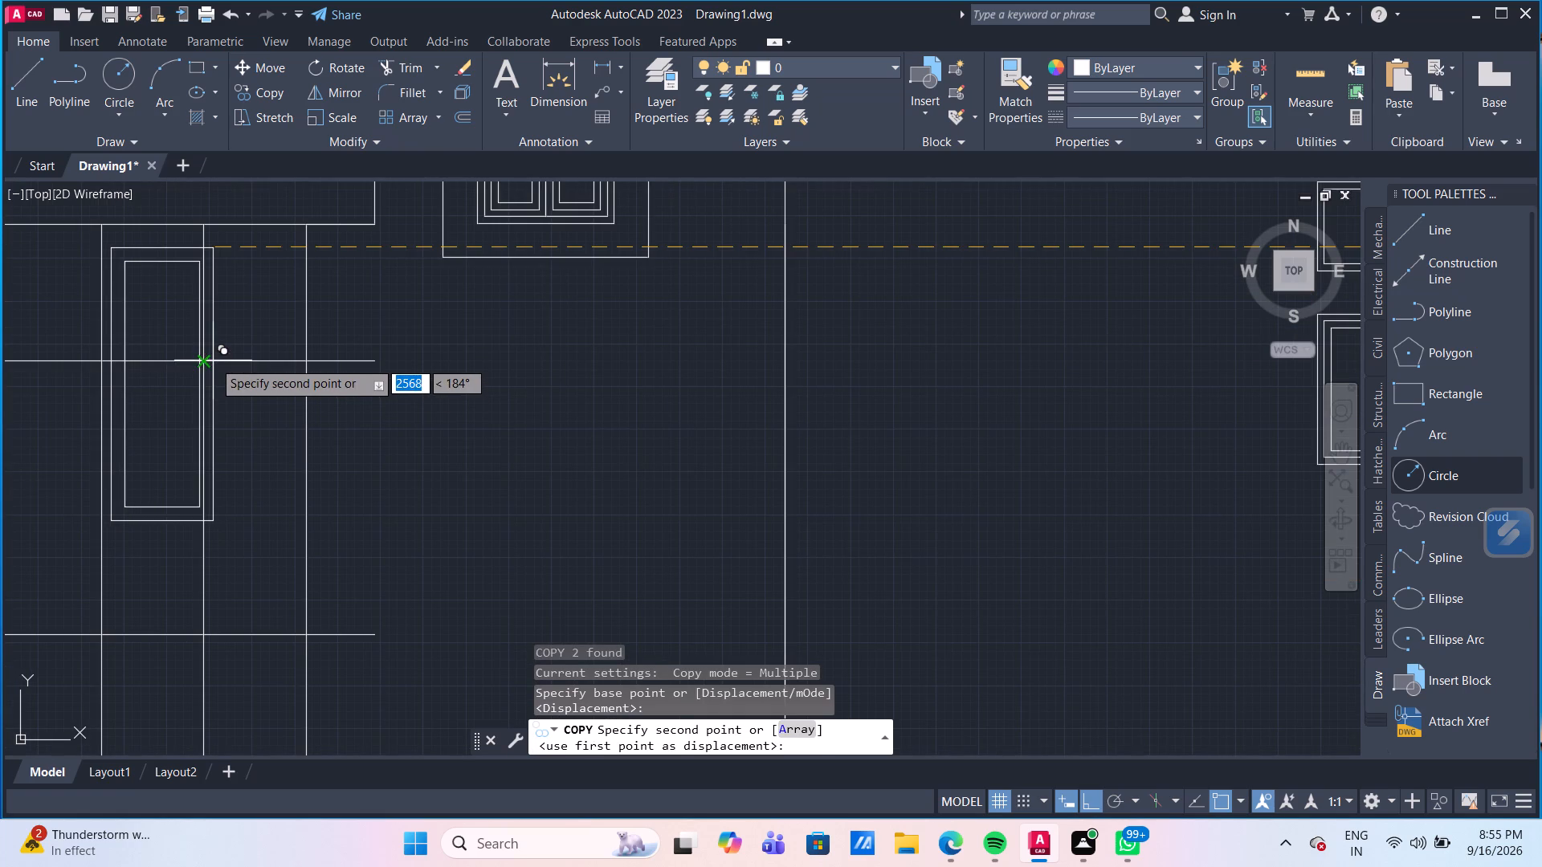
left_click(205, 357)
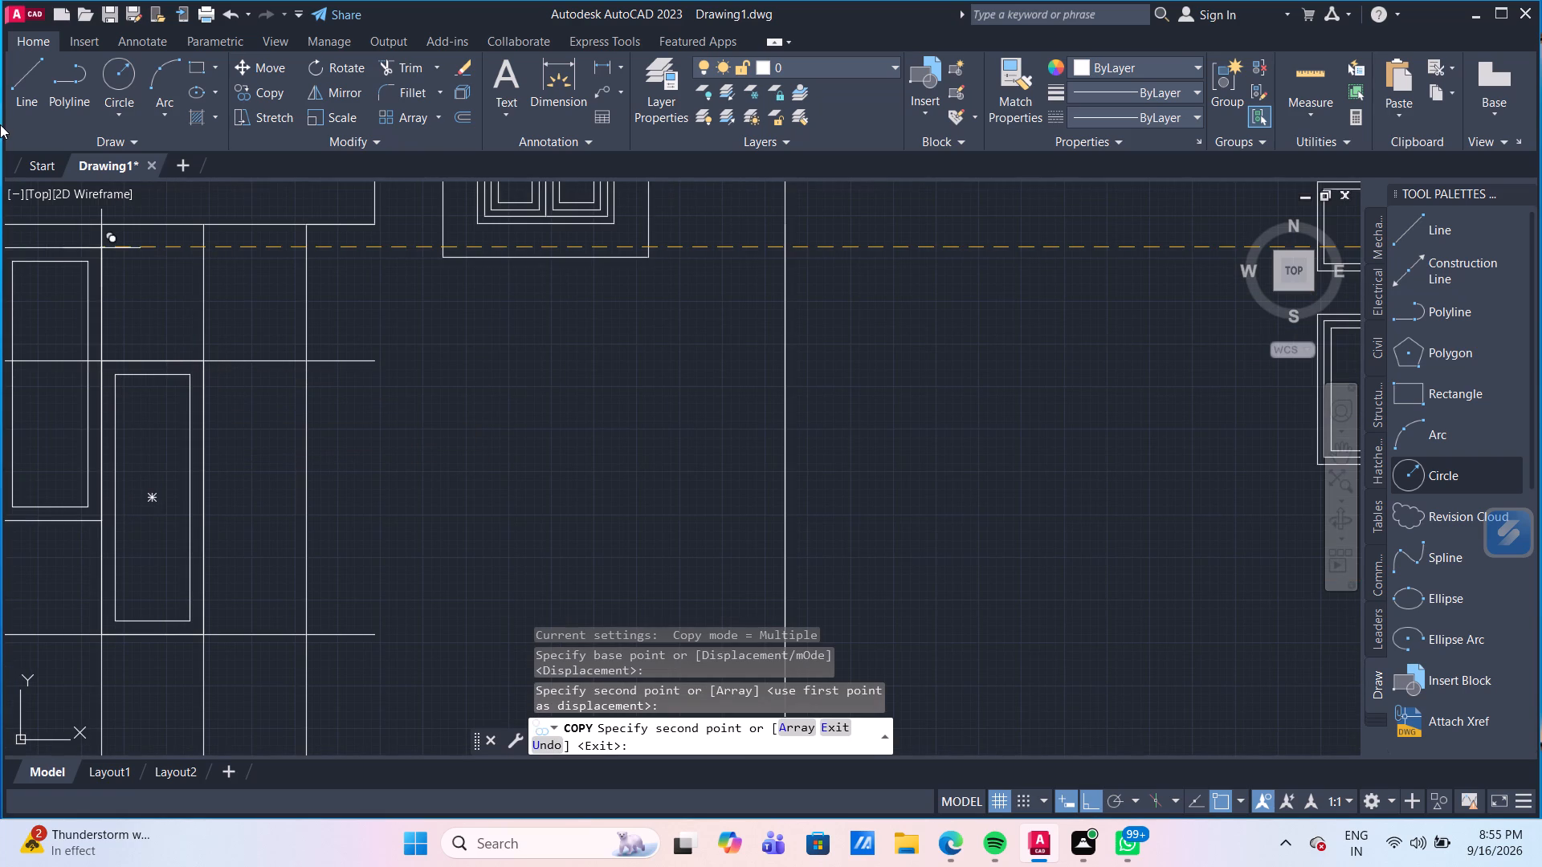
left_click(100, 359)
scroll(318, 395, "down", 3)
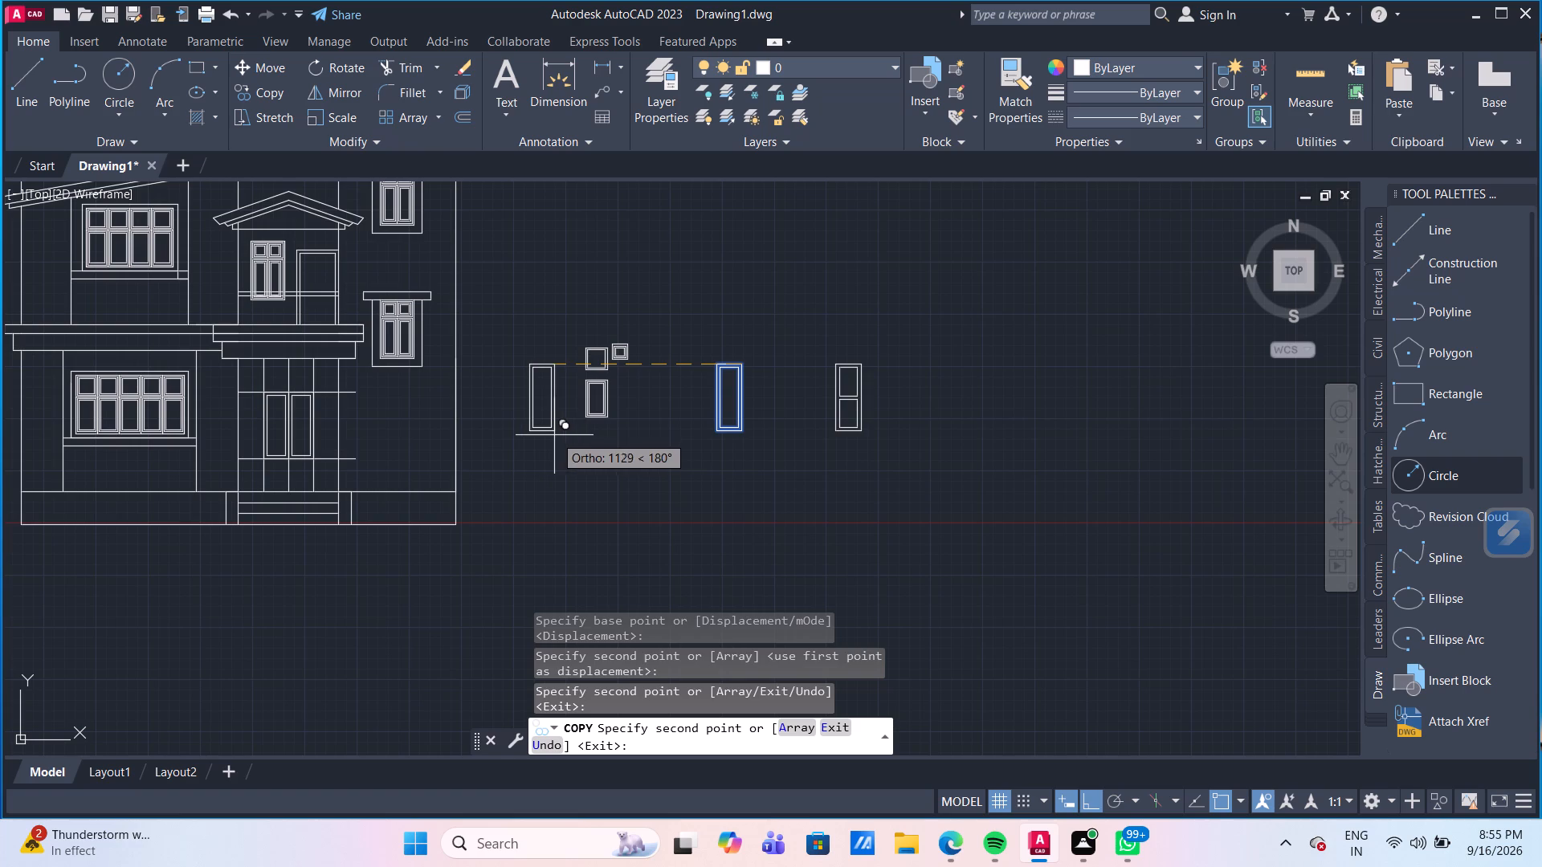
key("Escape")
Copy the two-pane door panel from its top-right corner into the two outer bays of the entrance opening.
left_click_drag(897, 466, 888, 454)
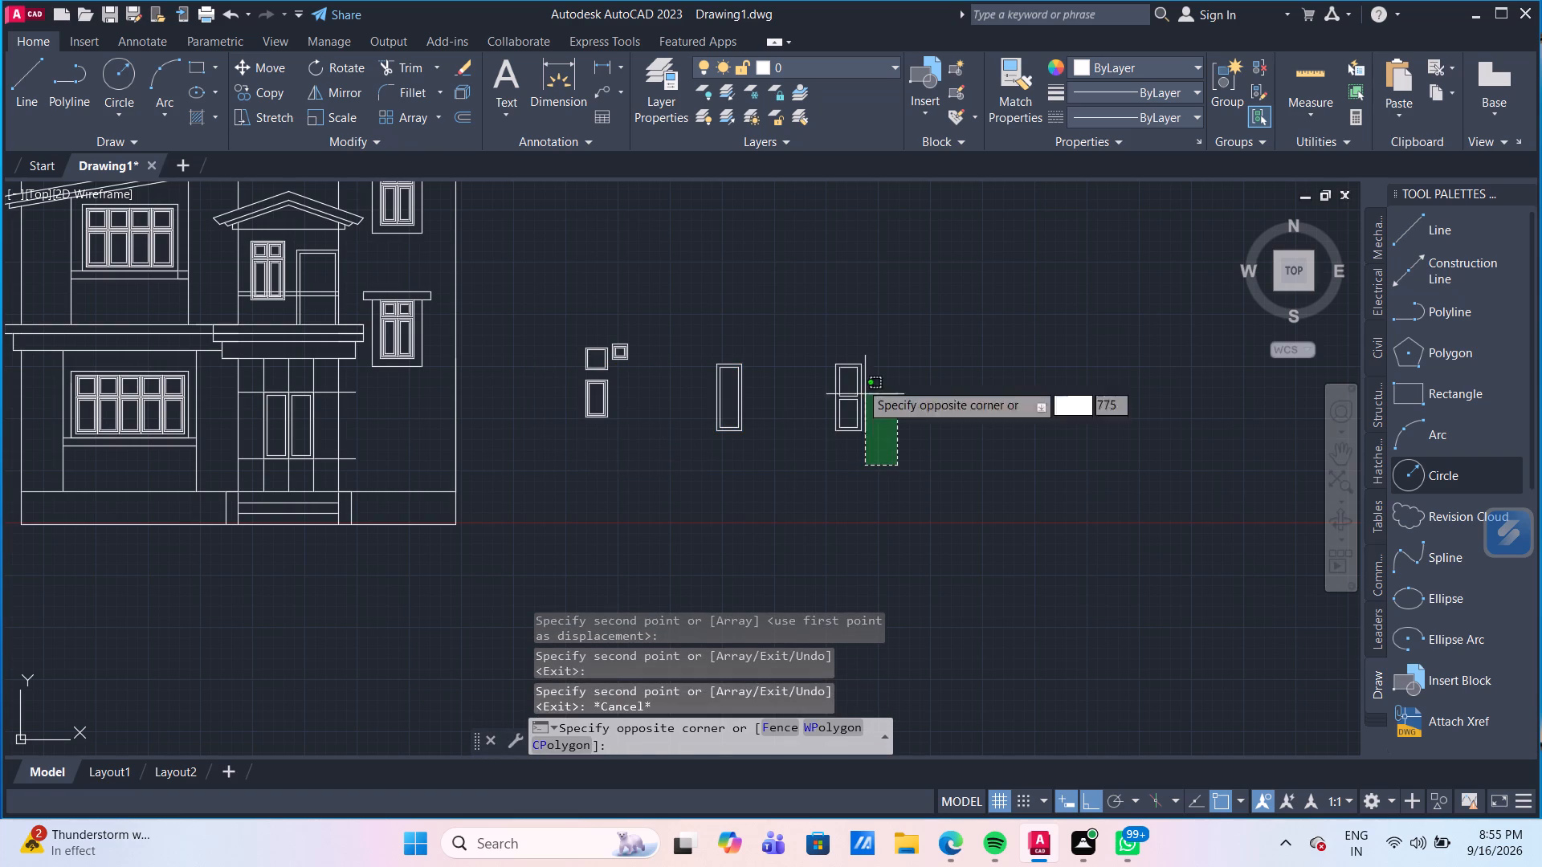
left_click(819, 330)
type("CO")
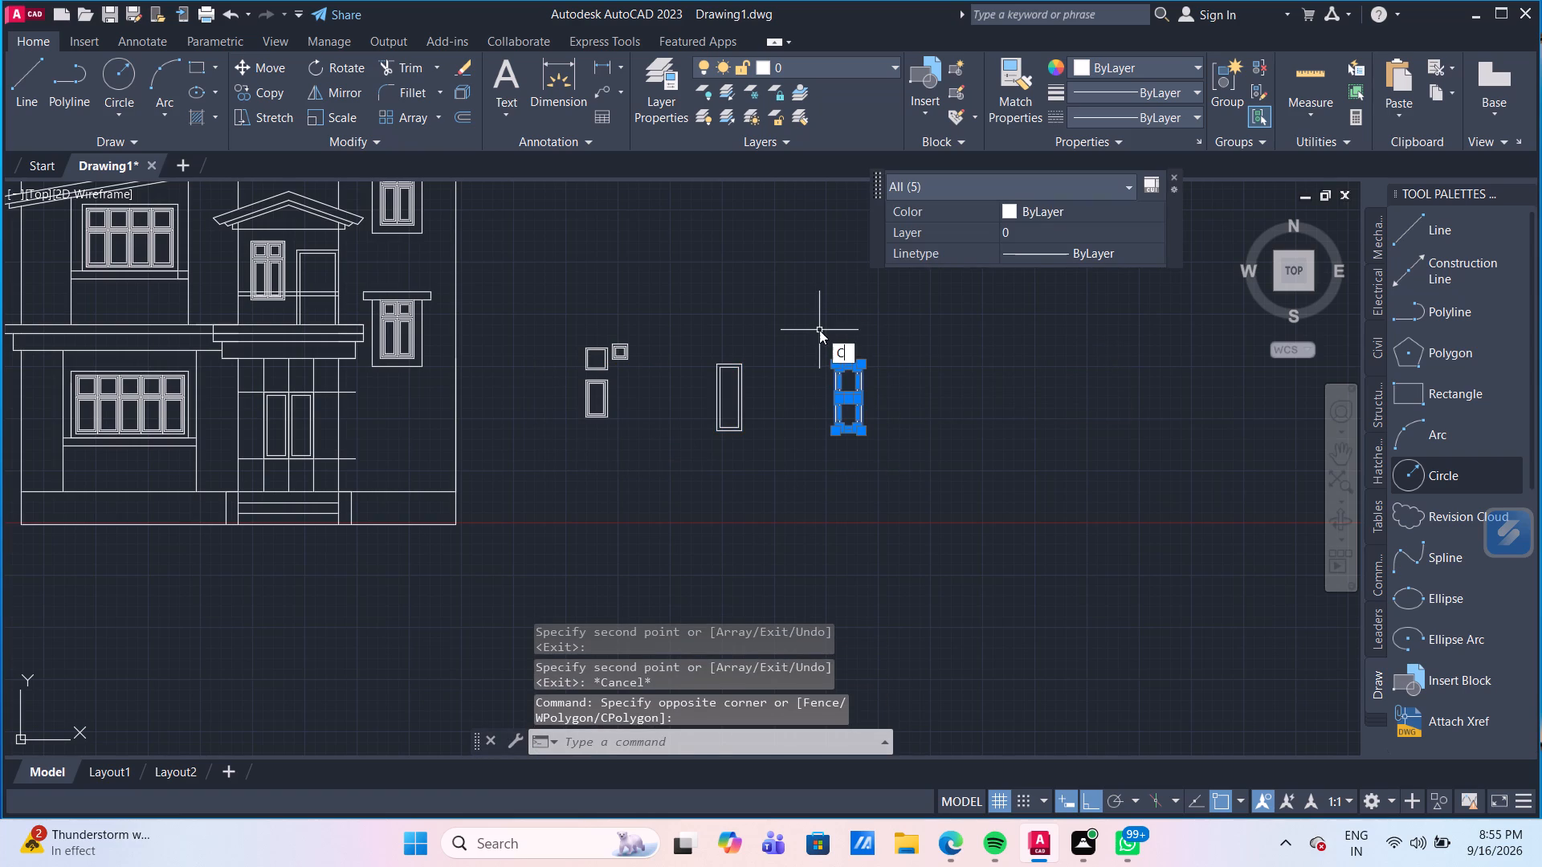
key("Return")
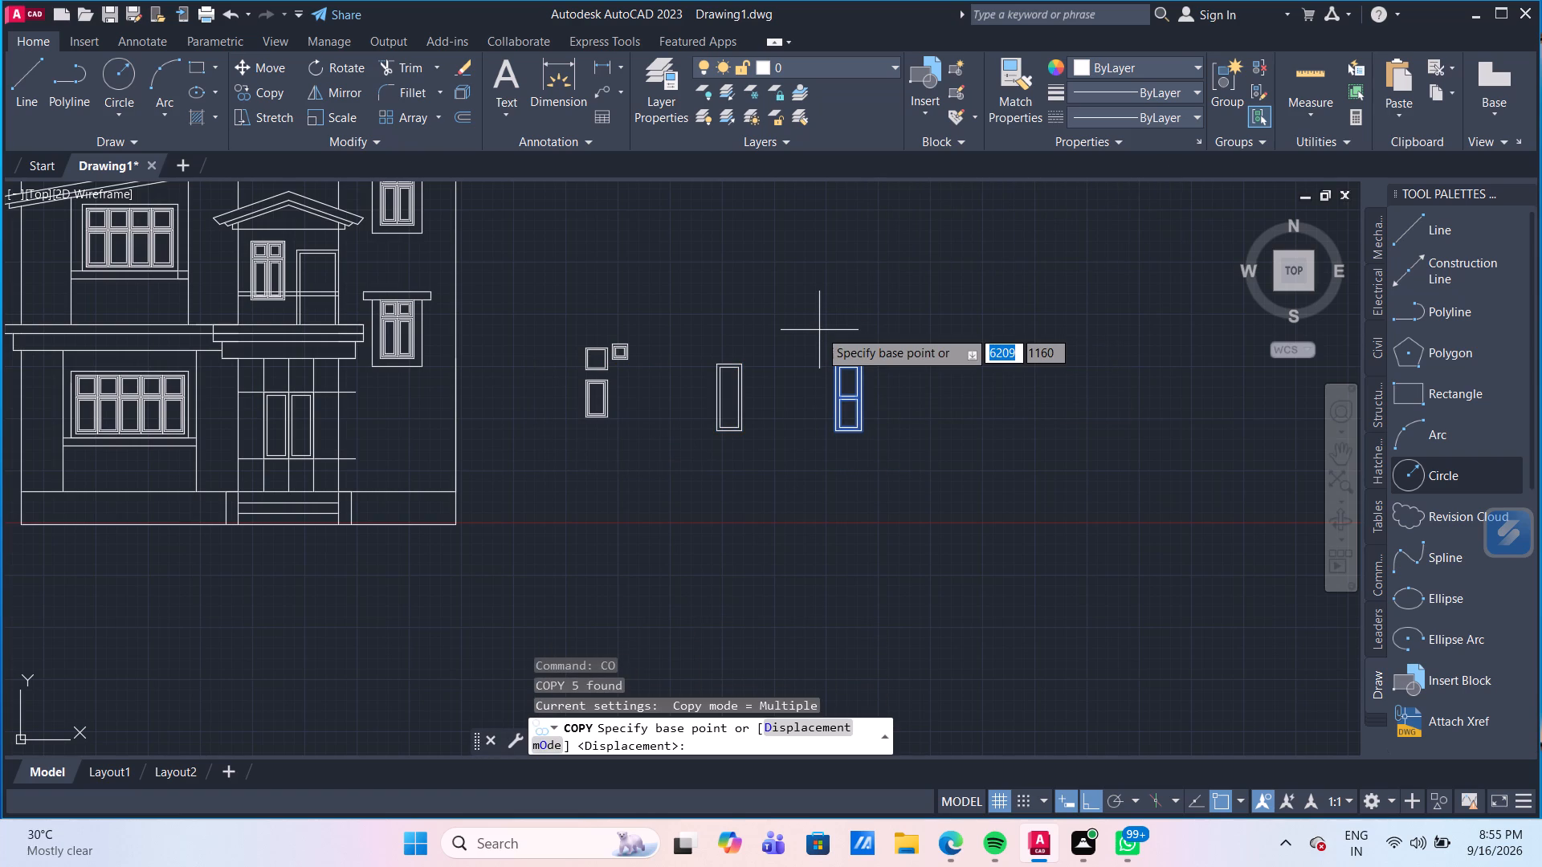
scroll(823, 332, "up", 1)
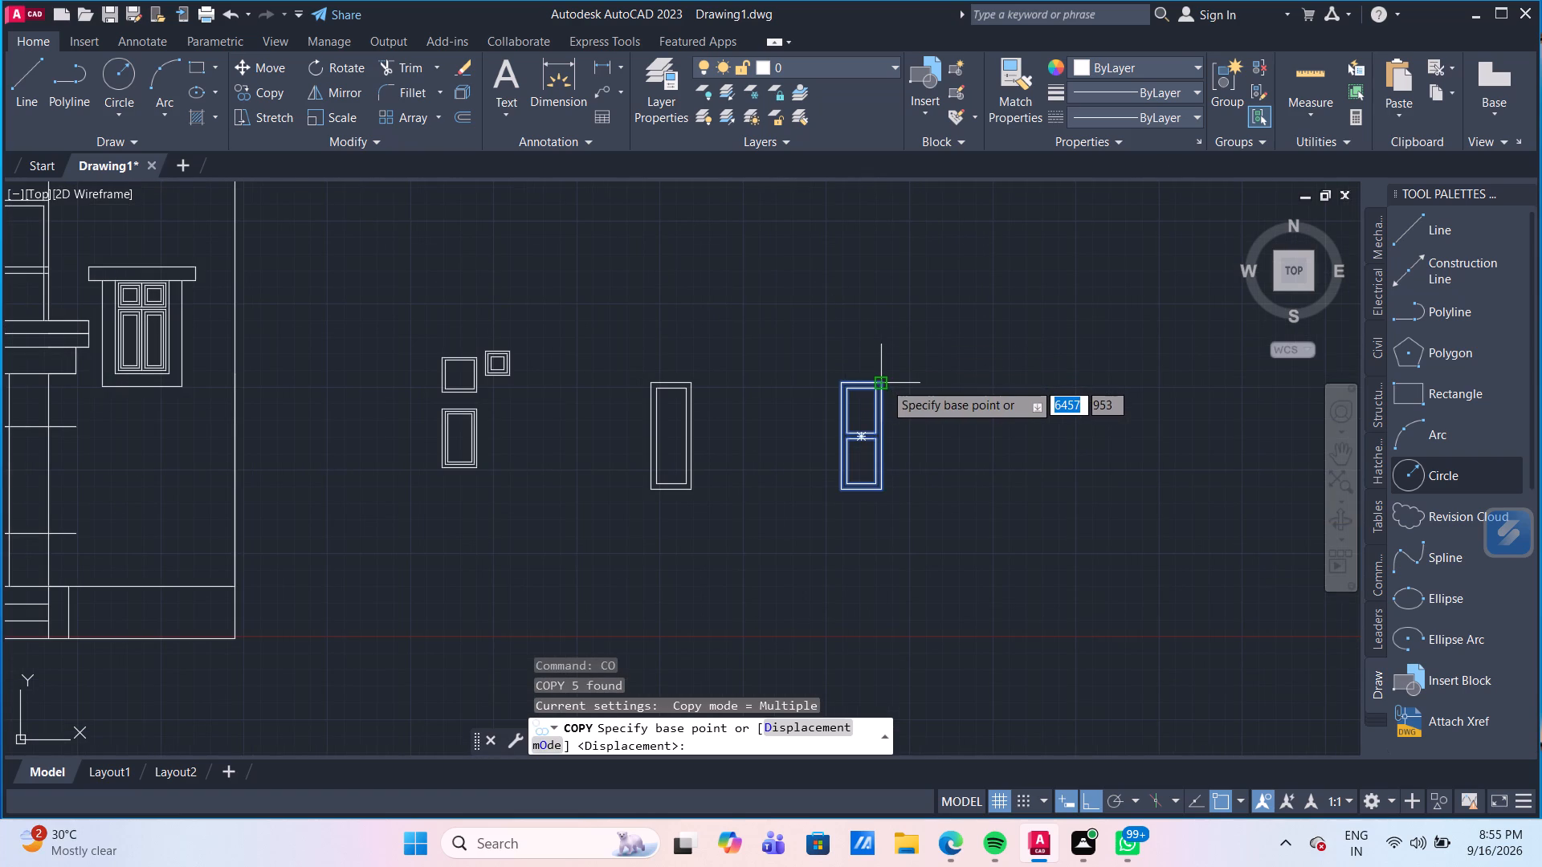
scroll(883, 383, "up", 2)
left_click(869, 385)
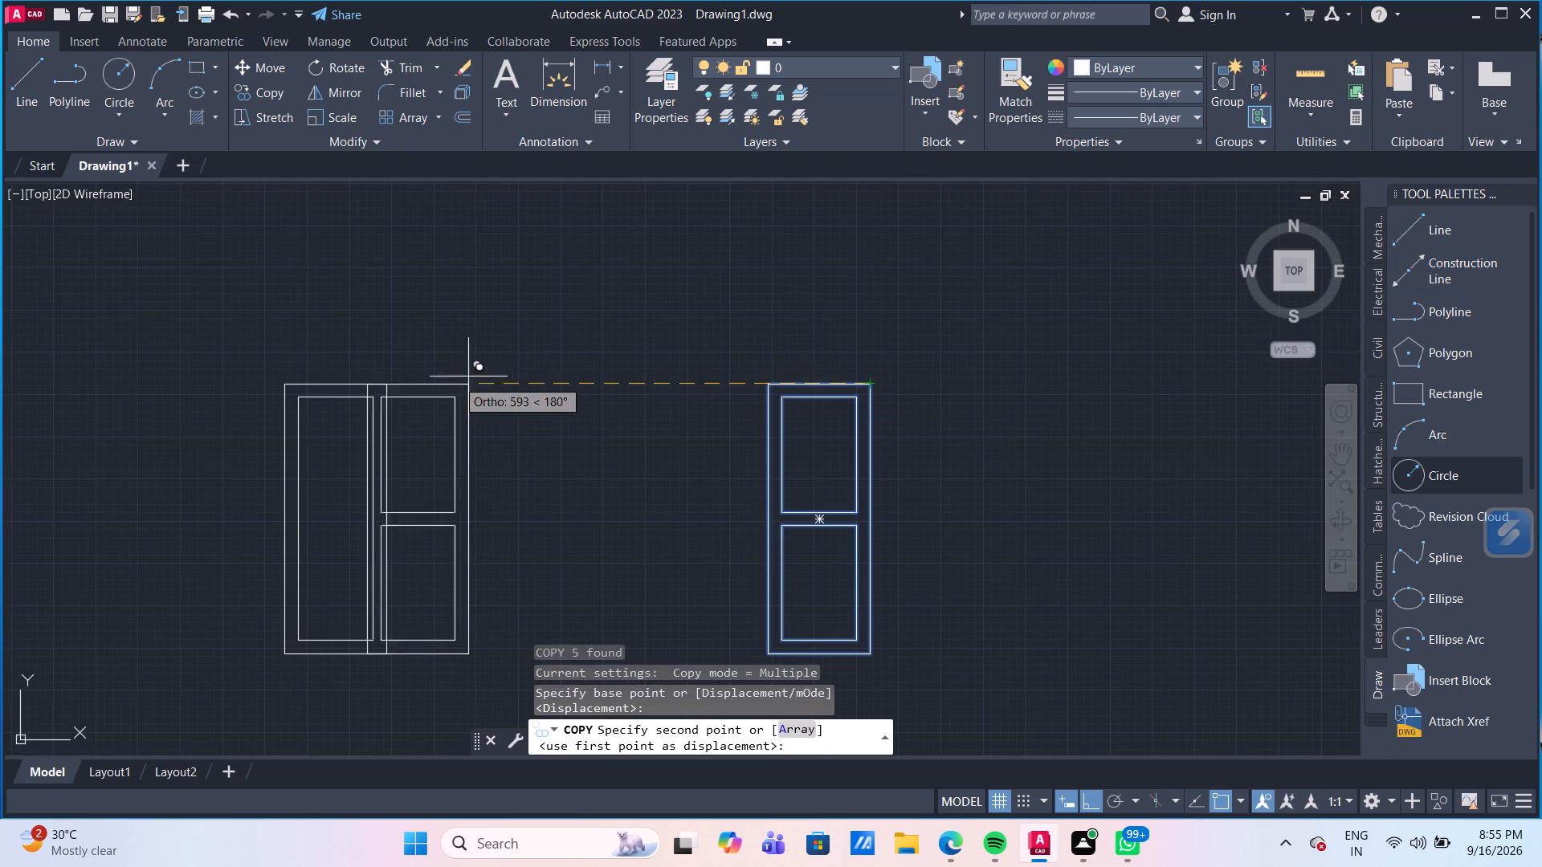
middle_click_drag(326, 410, 615, 335)
scroll(625, 348, "down", 1)
scroll(228, 356, "down", 3)
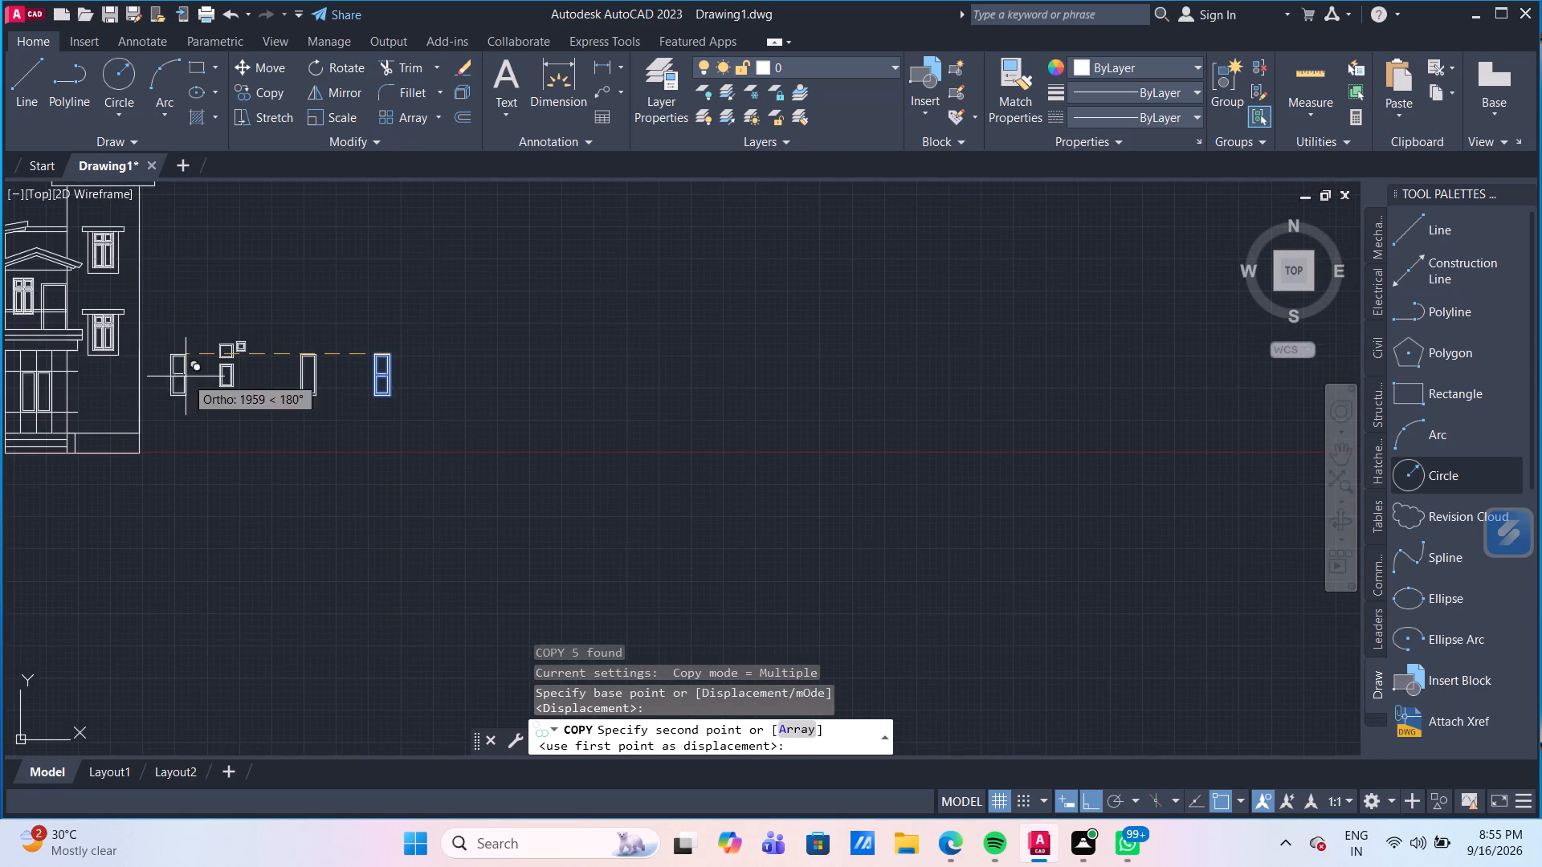
middle_click_drag(128, 374, 466, 379)
scroll(349, 424, "up", 3)
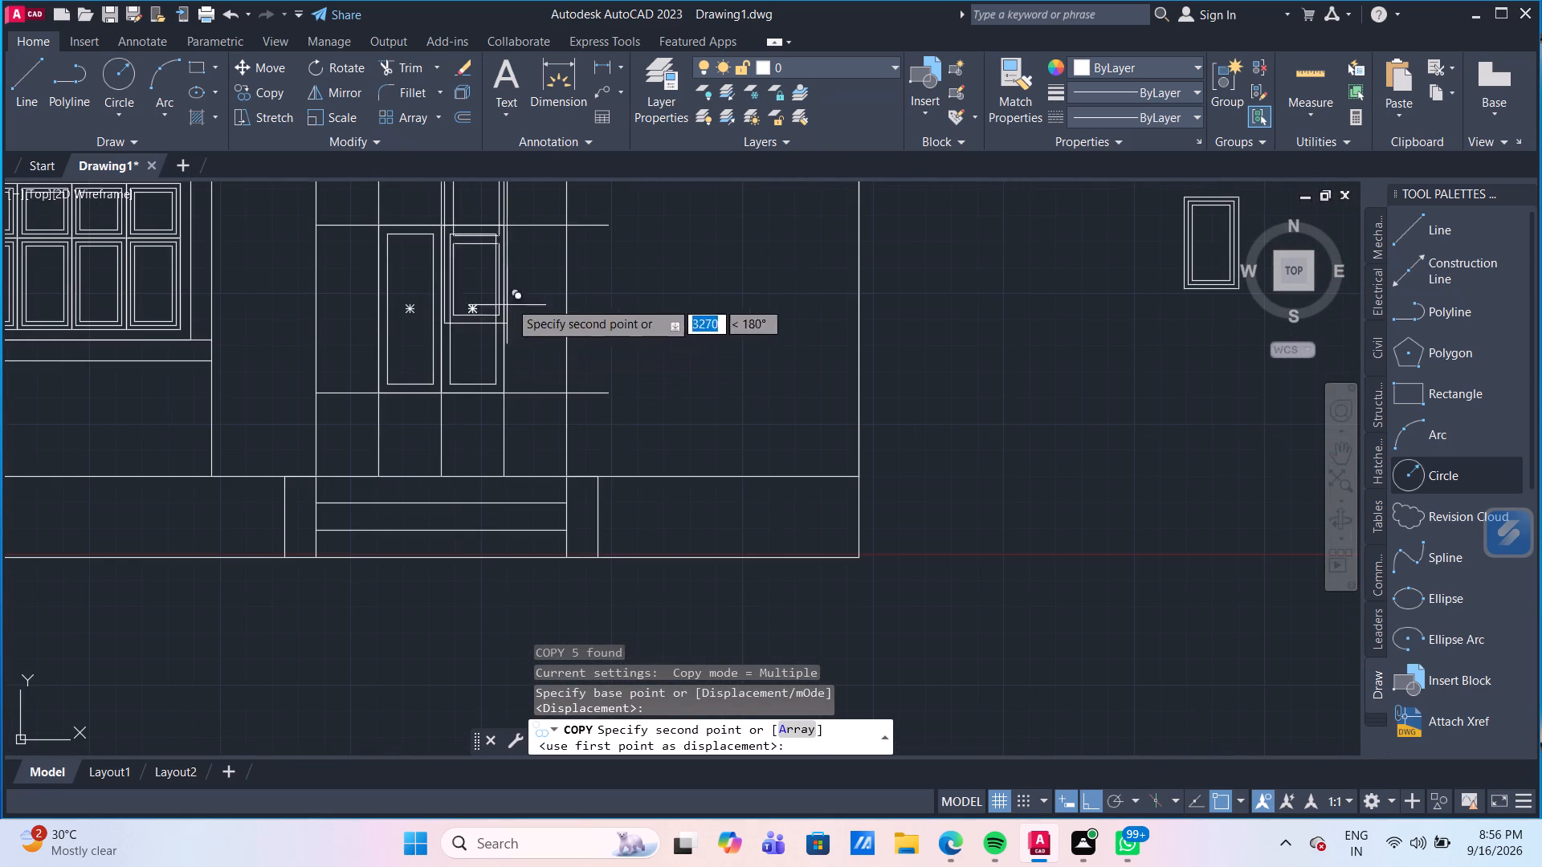
left_click(561, 226)
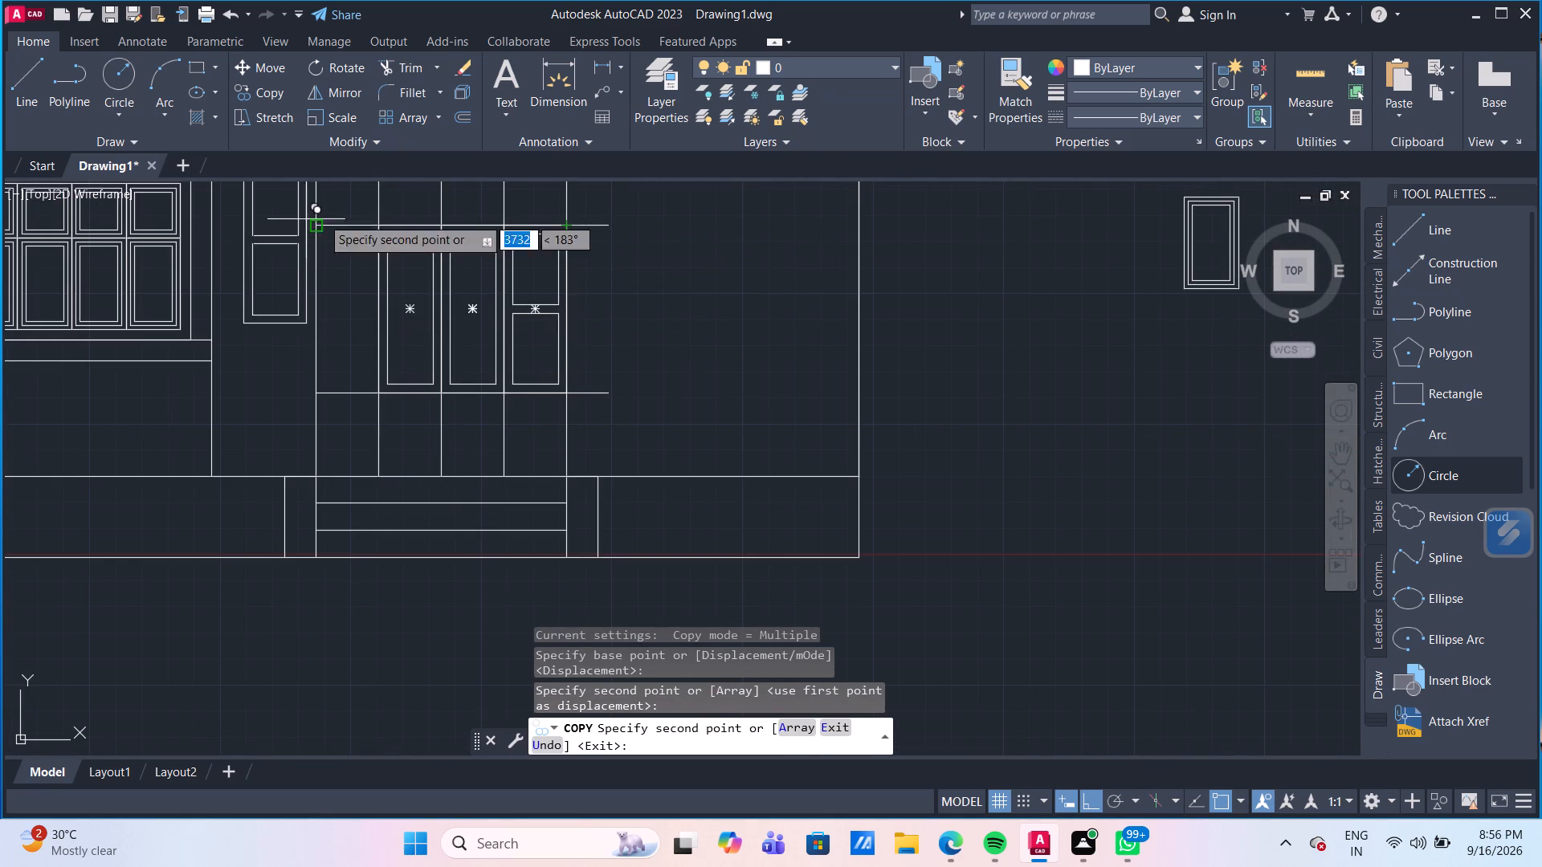
left_click(376, 229)
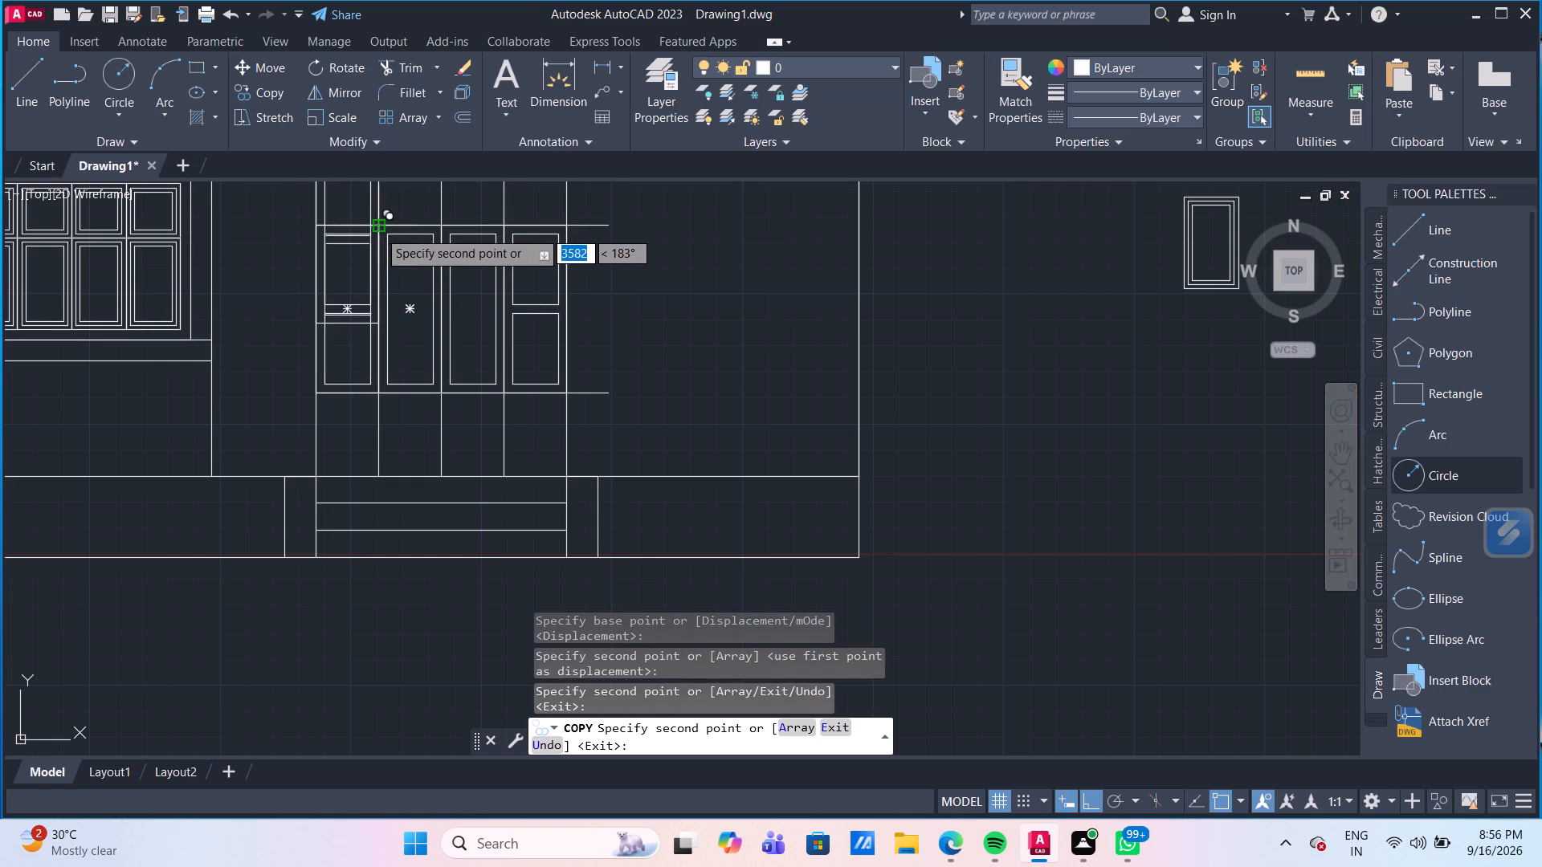
key("Escape")
Select the vertical dividing lines above the door panels in the ground-floor entrance opening.
middle_click_drag(705, 316, 708, 322)
scroll(712, 328, "down", 1)
middle_click_drag(708, 322, 725, 392)
left_click(618, 322)
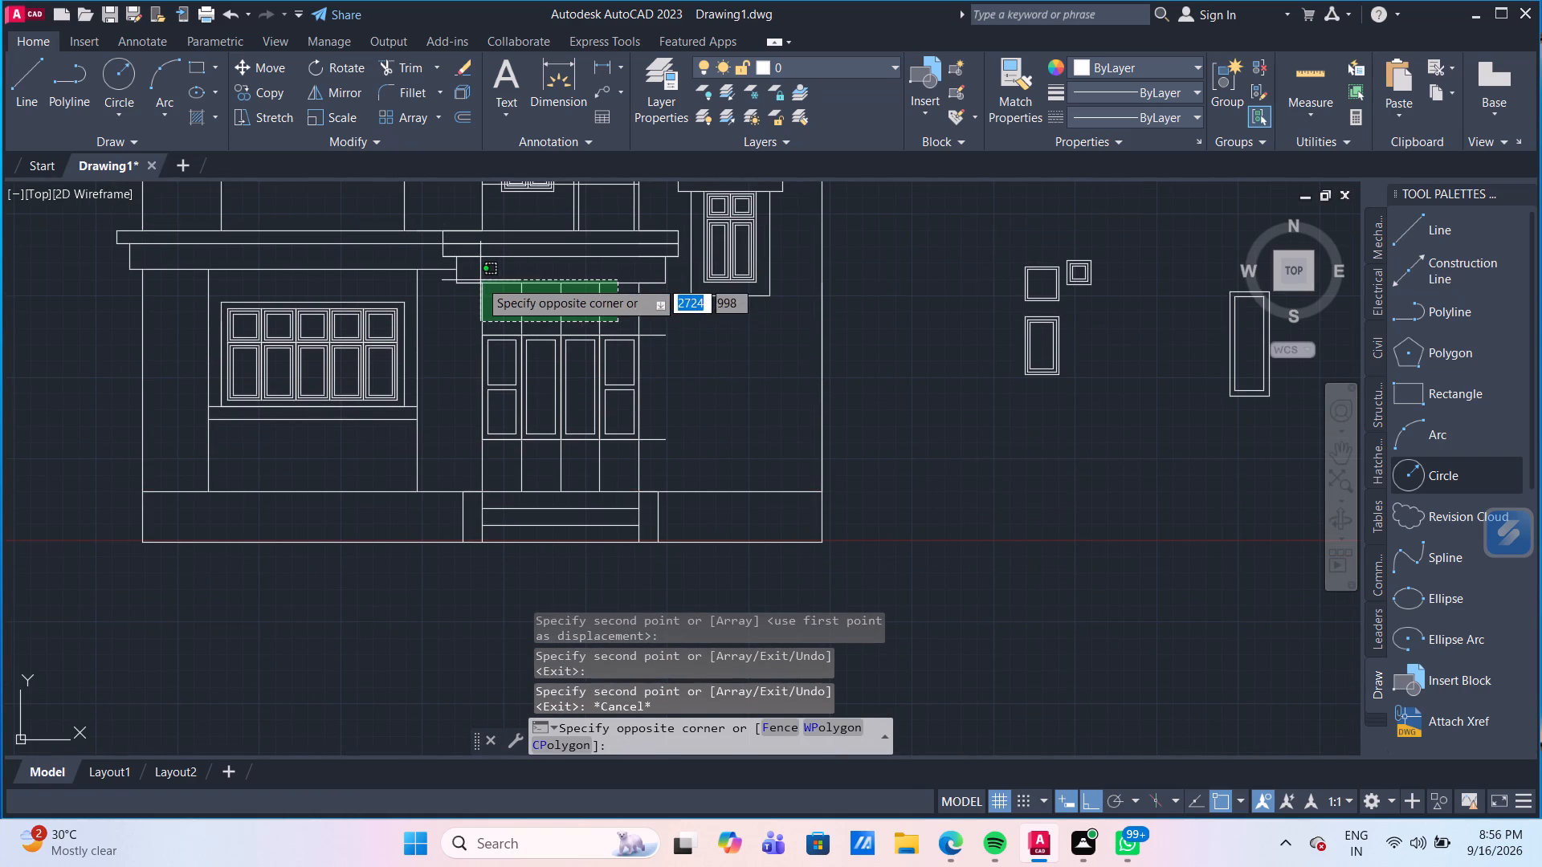
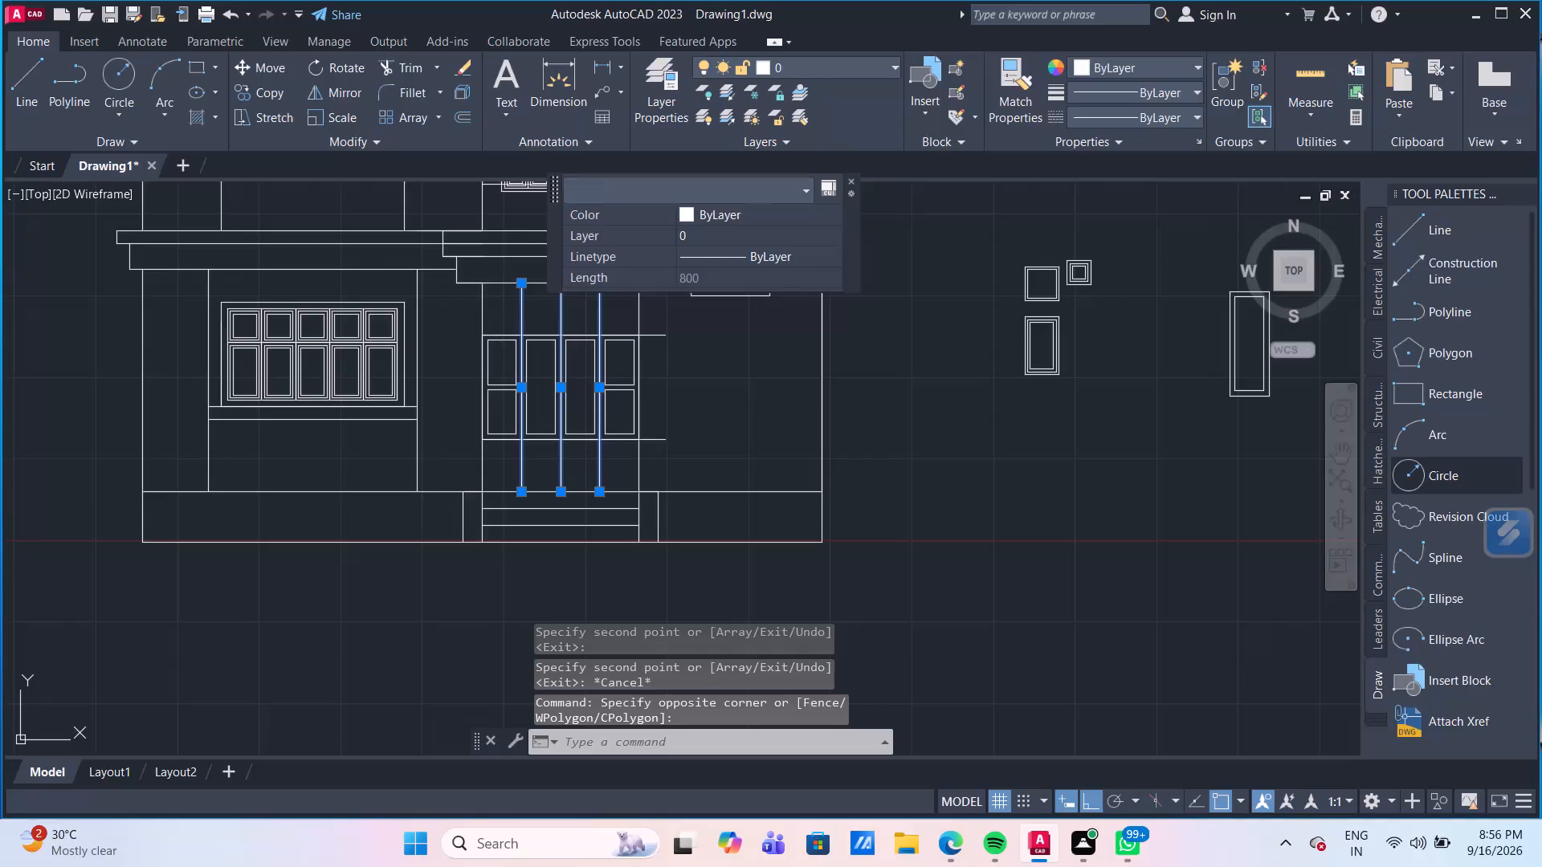
Erase the two horizontal guide lines that overrun the top and bottom of the entrance door panels.
left_click(687, 462)
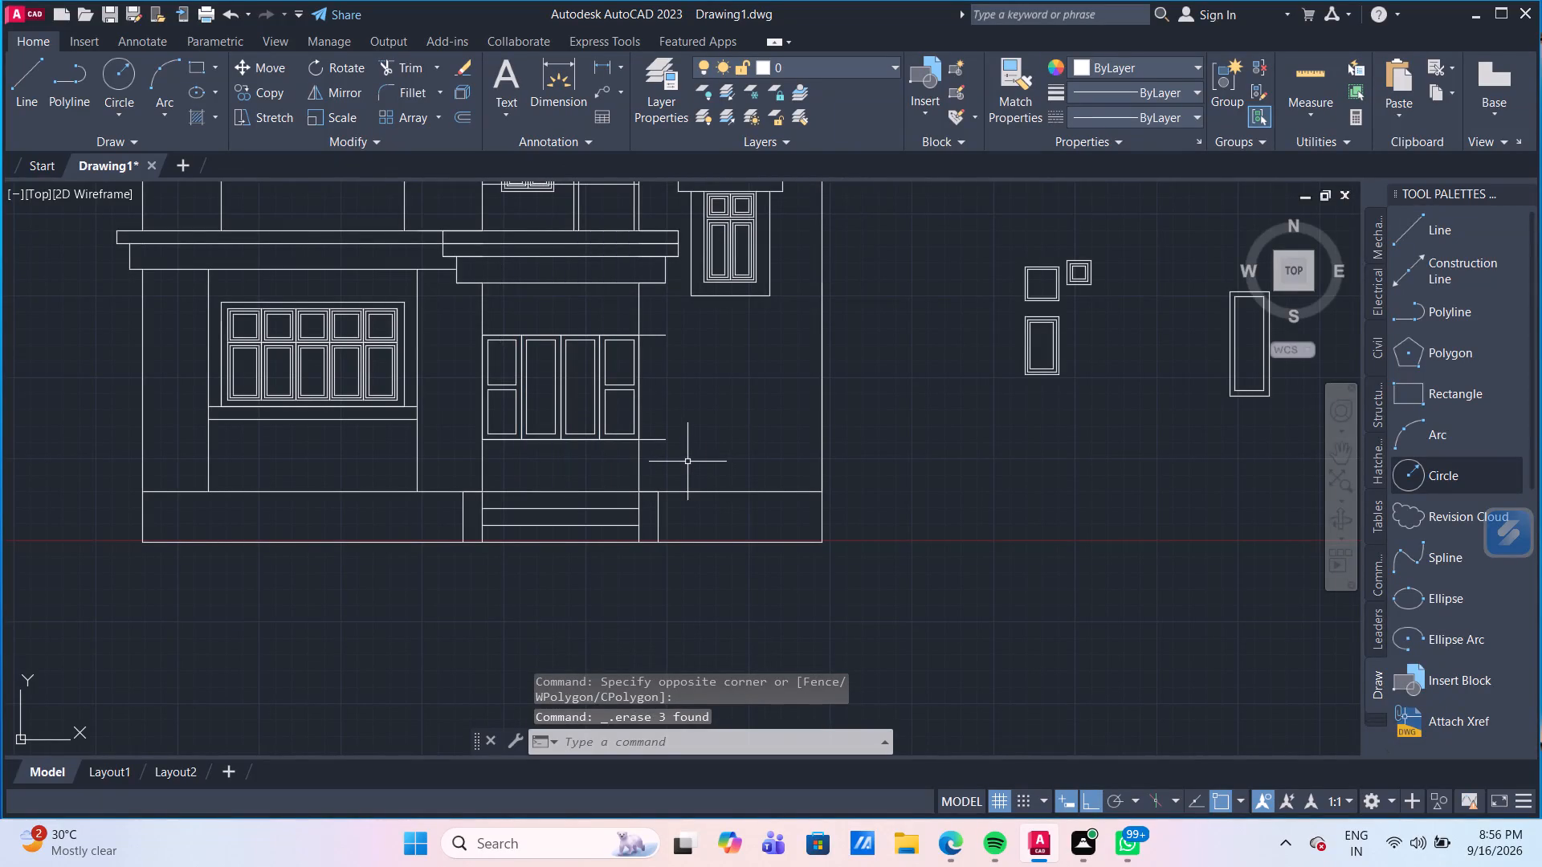
left_click(651, 333)
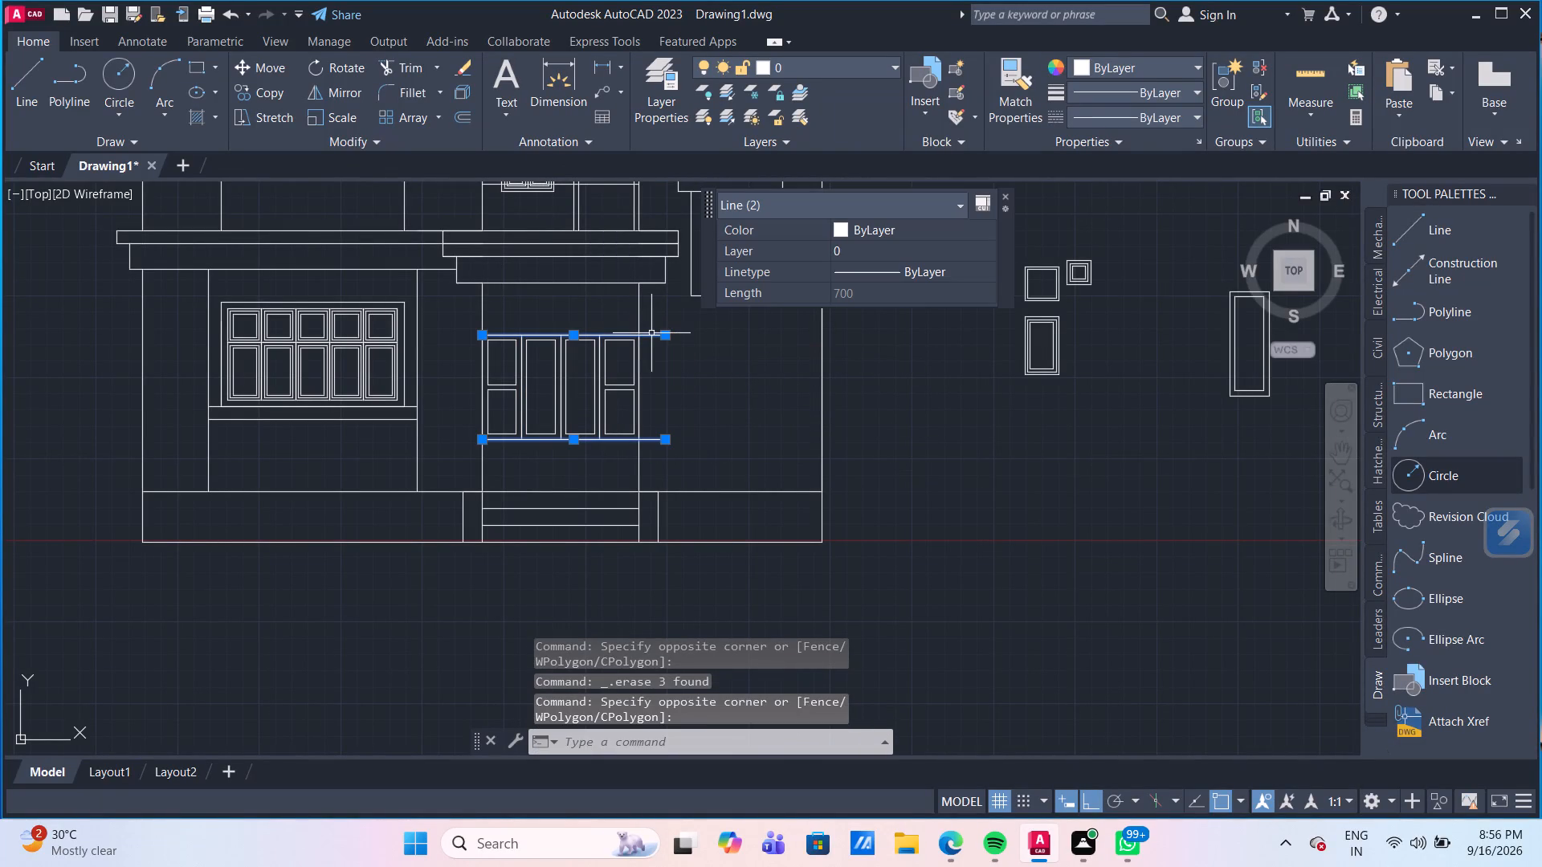
key("Delete")
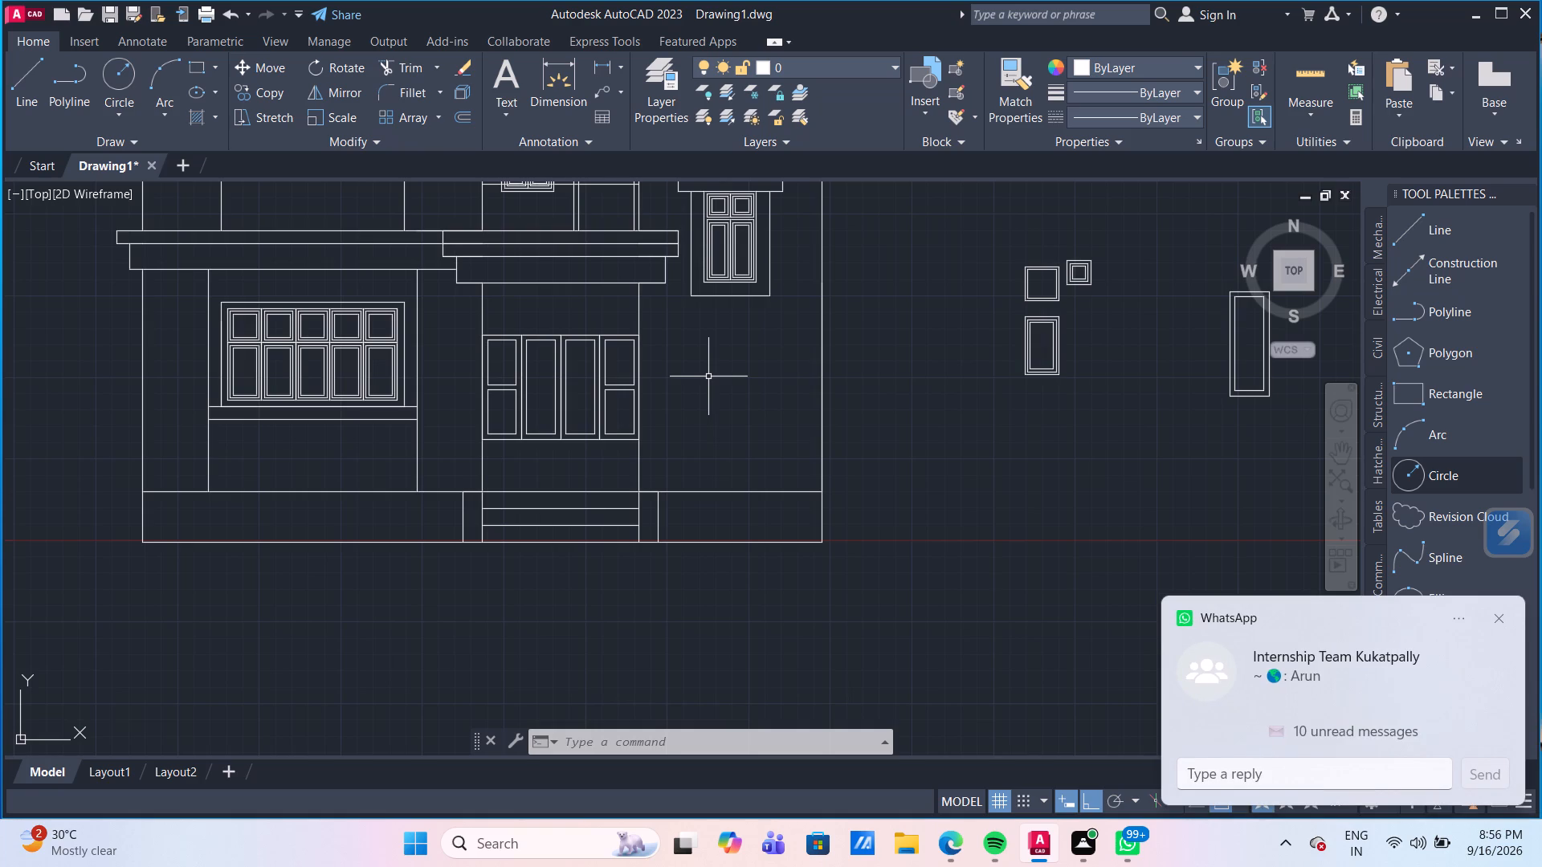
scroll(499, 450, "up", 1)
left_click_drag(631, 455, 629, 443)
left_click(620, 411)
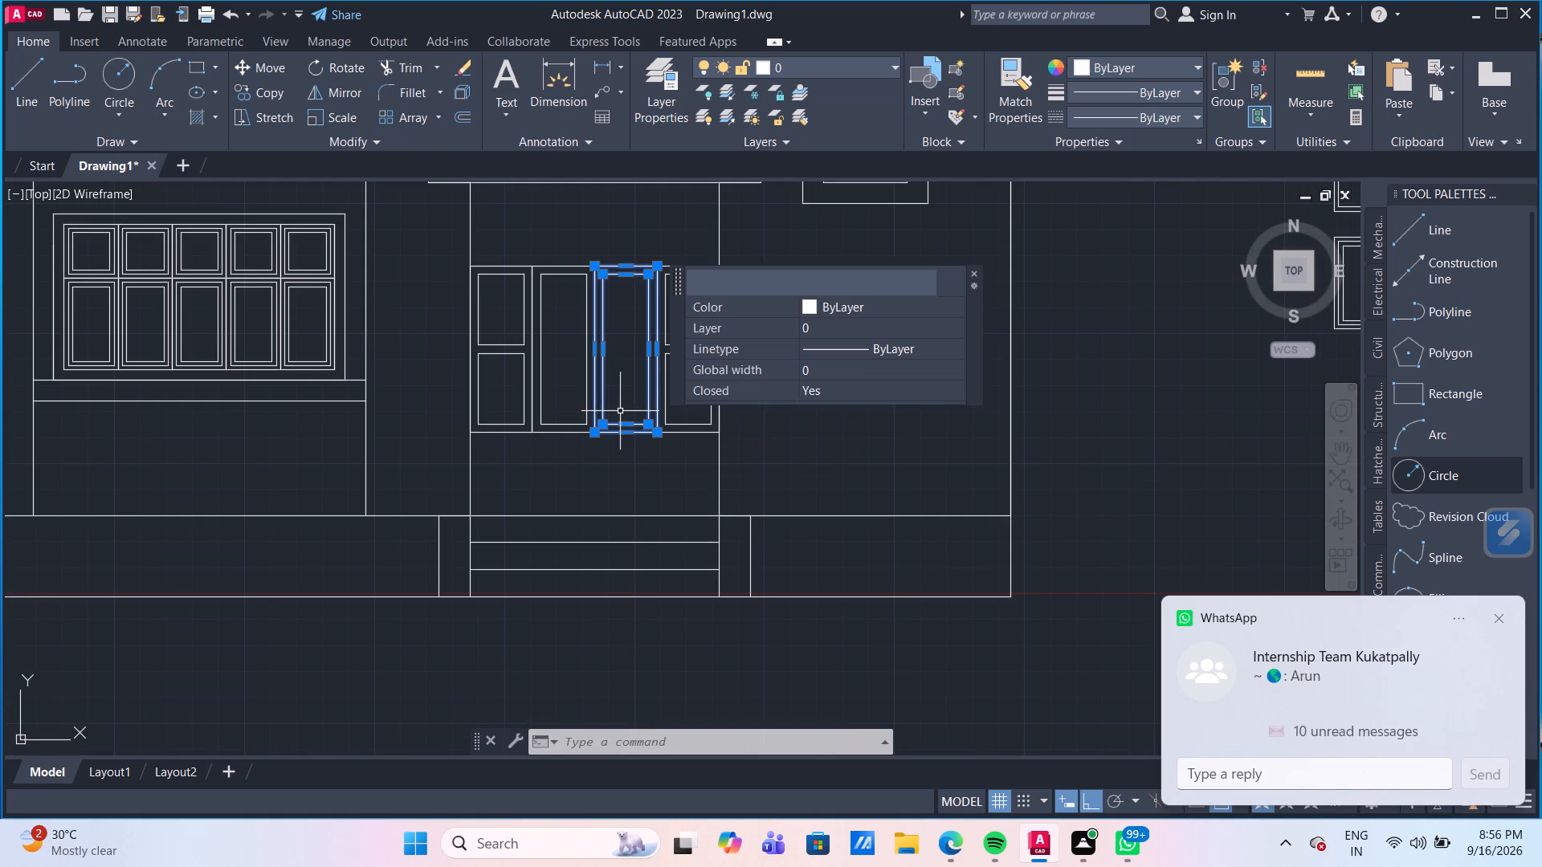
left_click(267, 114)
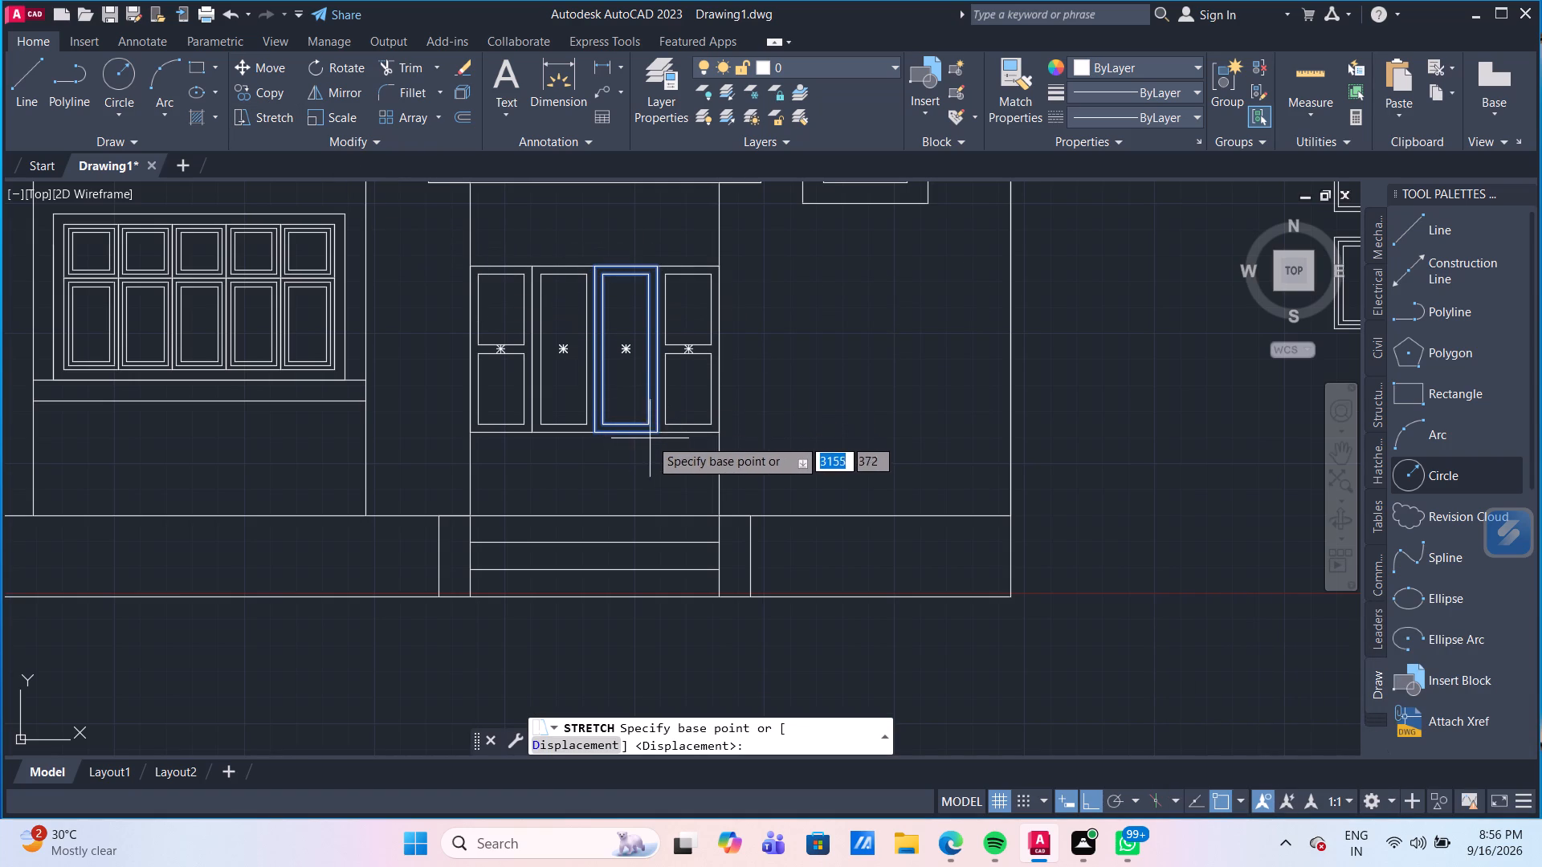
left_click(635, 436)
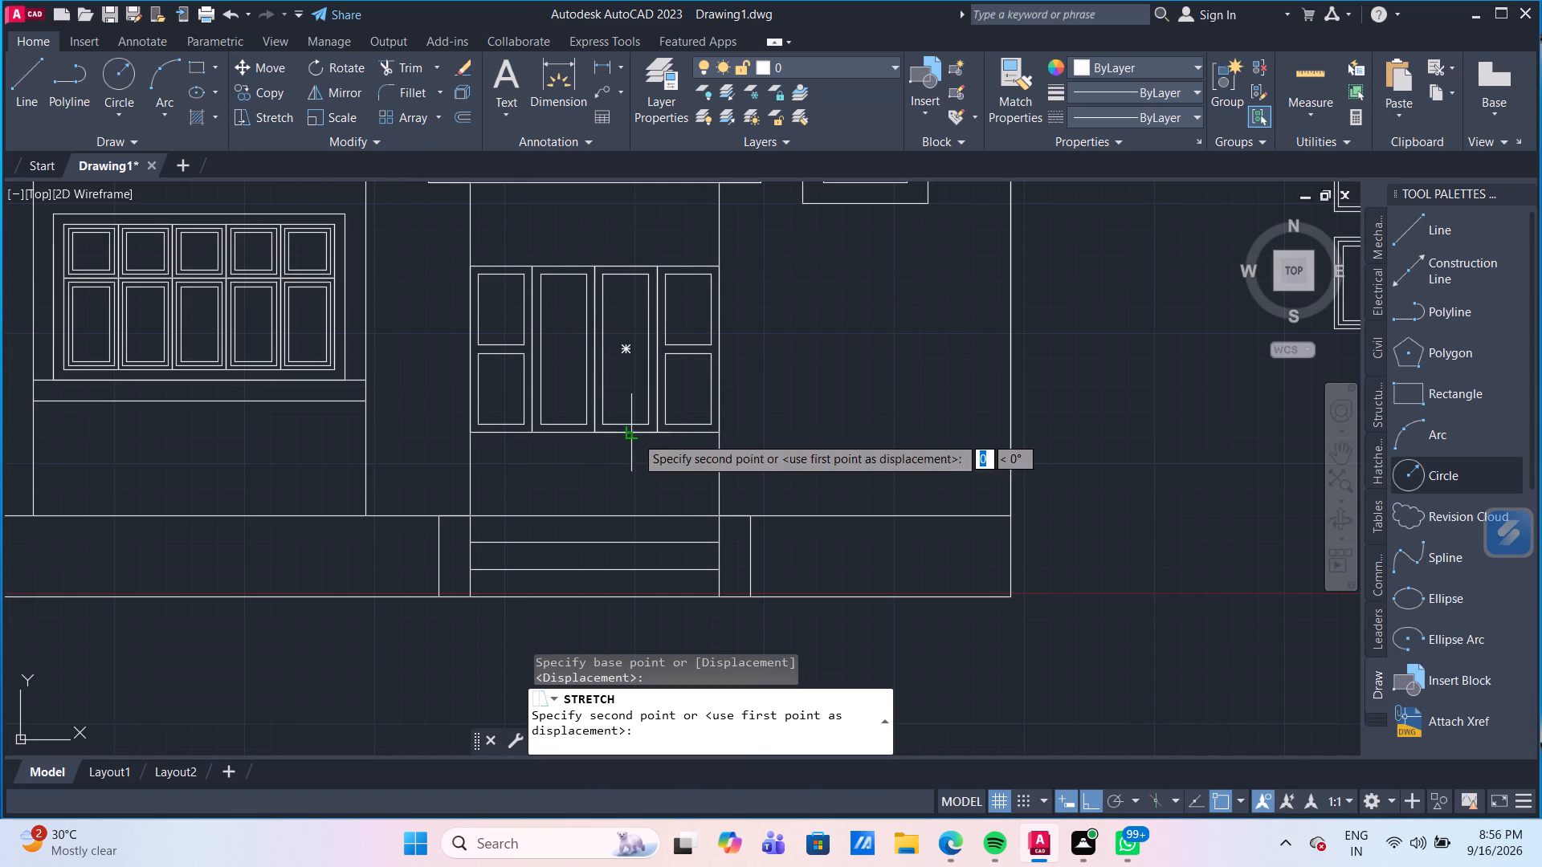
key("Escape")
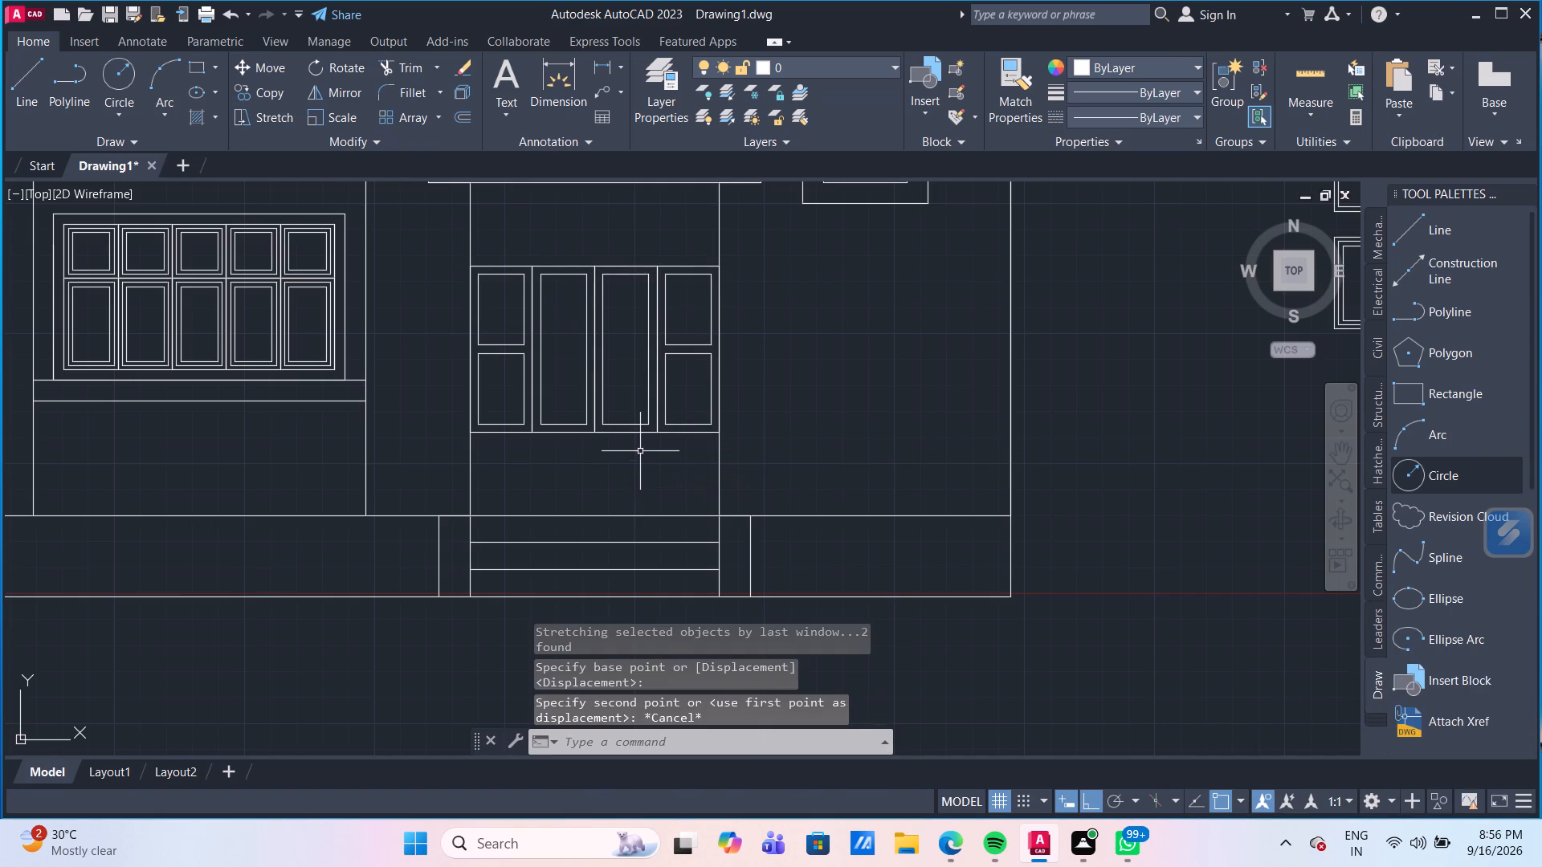
Explode the inner and outer rectangles of the two central entrance door panels into separate lines.
left_click(640, 451)
left_click(629, 418)
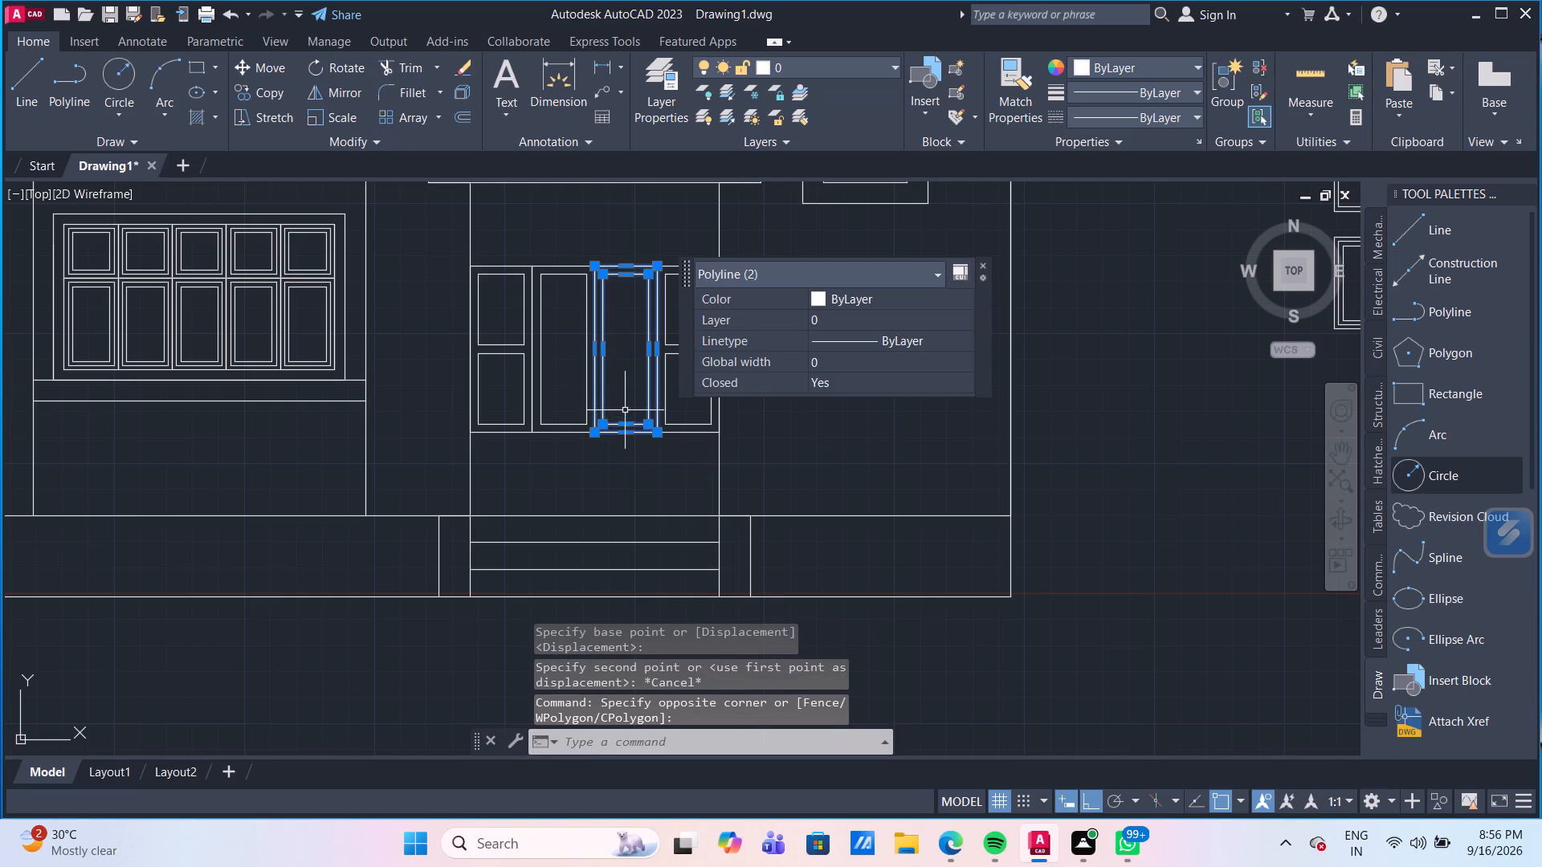
left_click(464, 90)
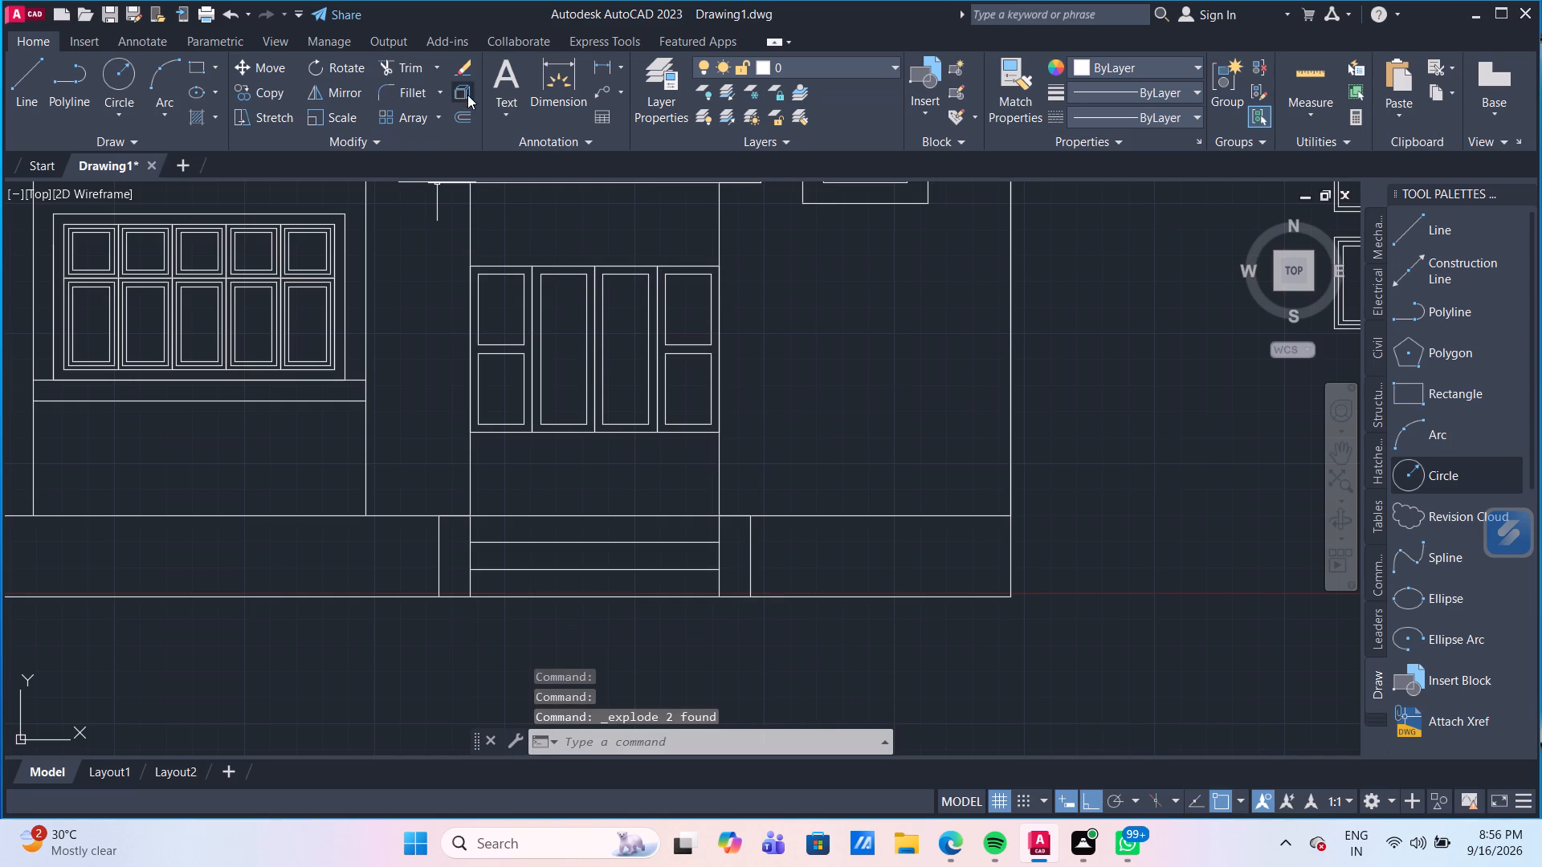
left_click_drag(566, 458, 563, 449)
left_click(557, 411)
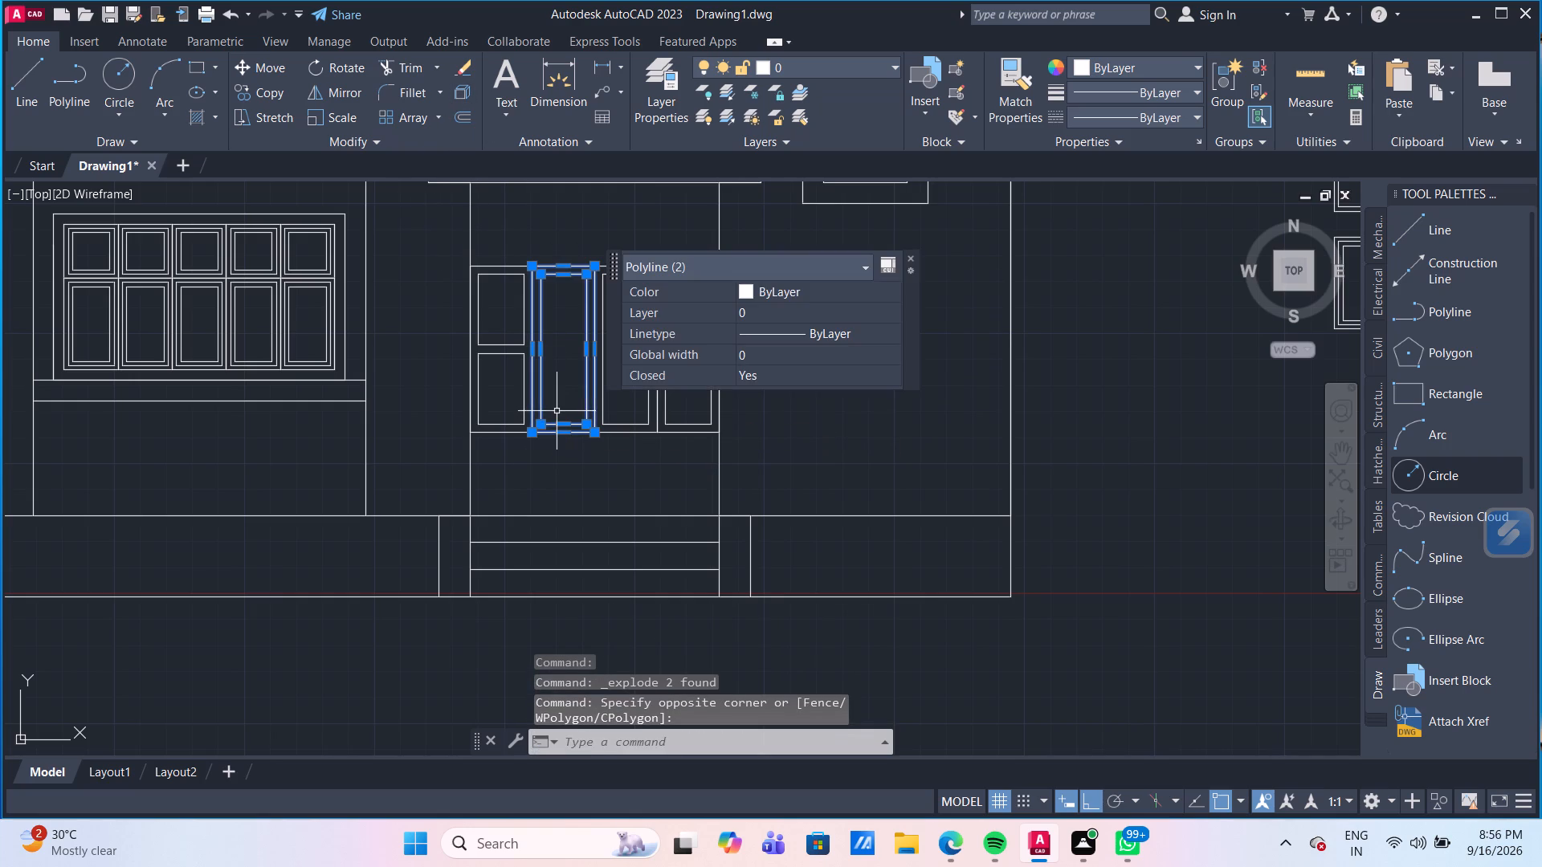
left_click(459, 92)
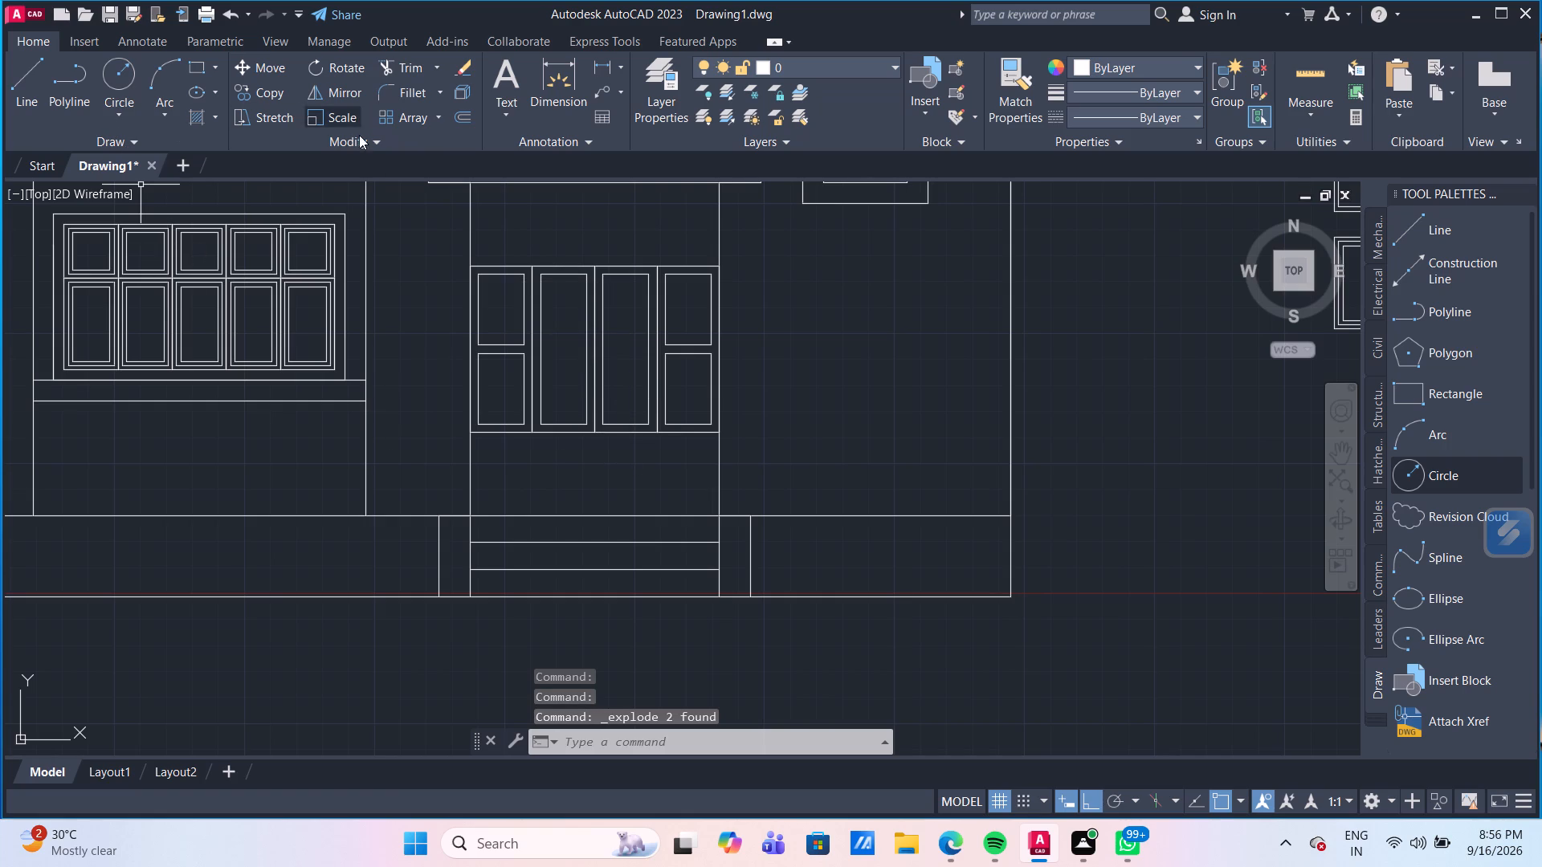
Move the bottom edge lines of both central door panels straight down to the plinth line at the top of the entrance steps.
left_click_drag(648, 458, 631, 442)
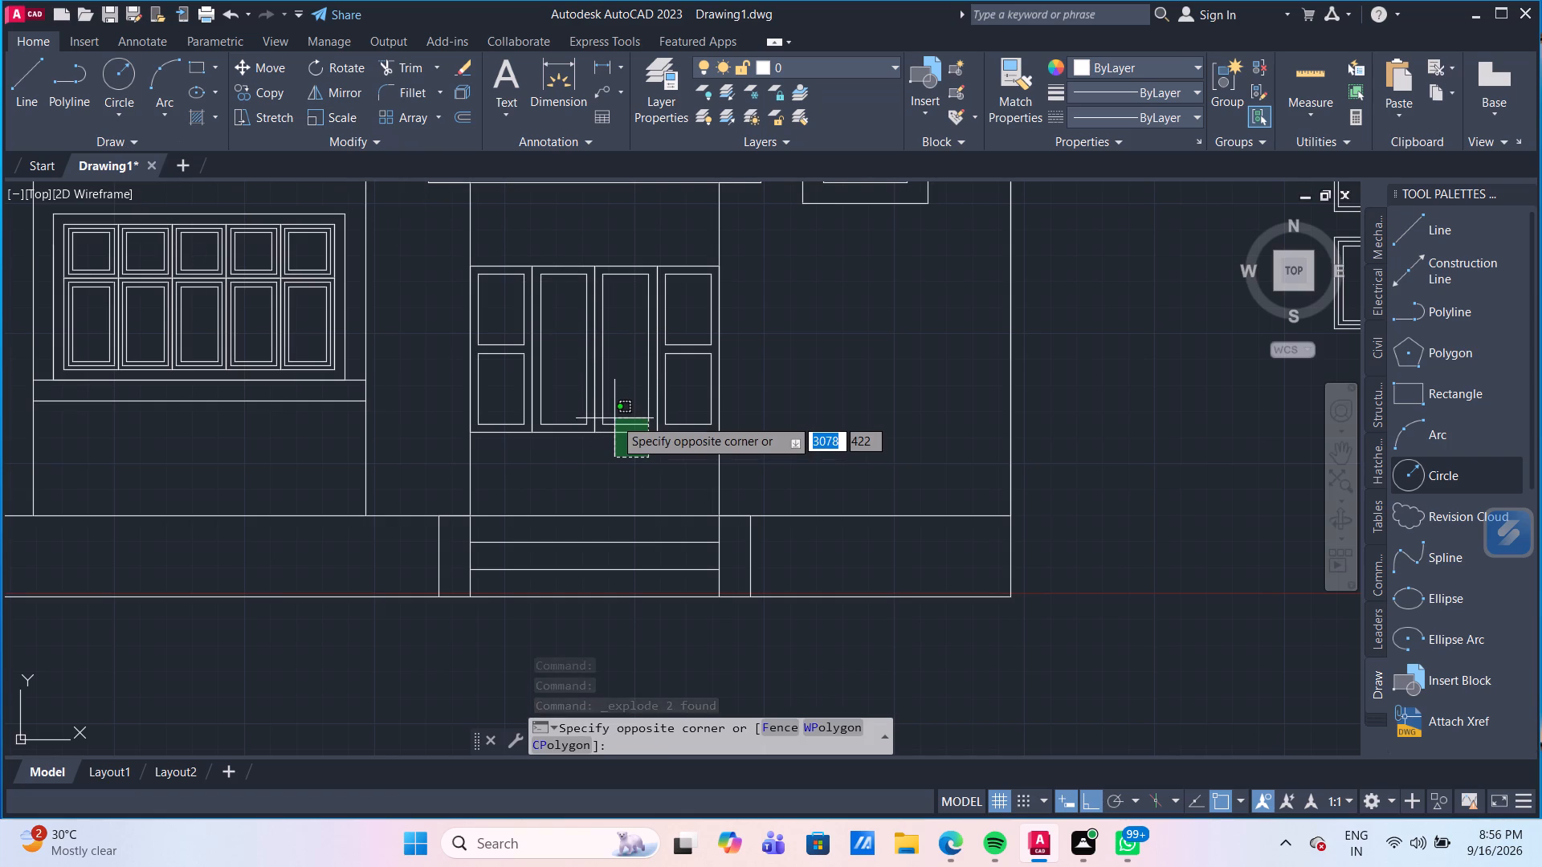
left_click(635, 441)
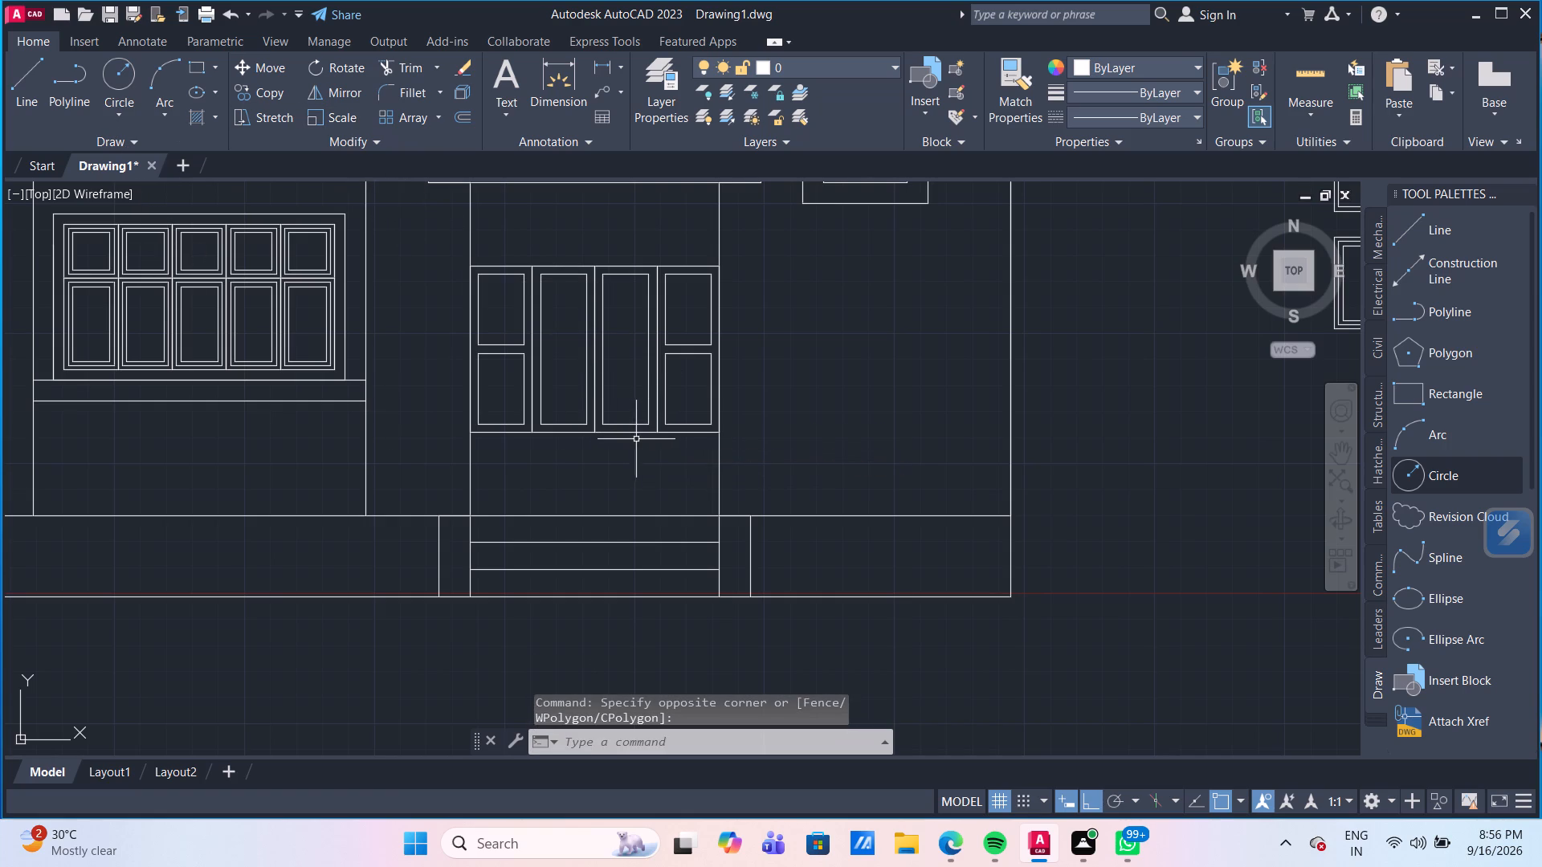
left_click_drag(643, 442, 630, 425)
left_click(625, 414)
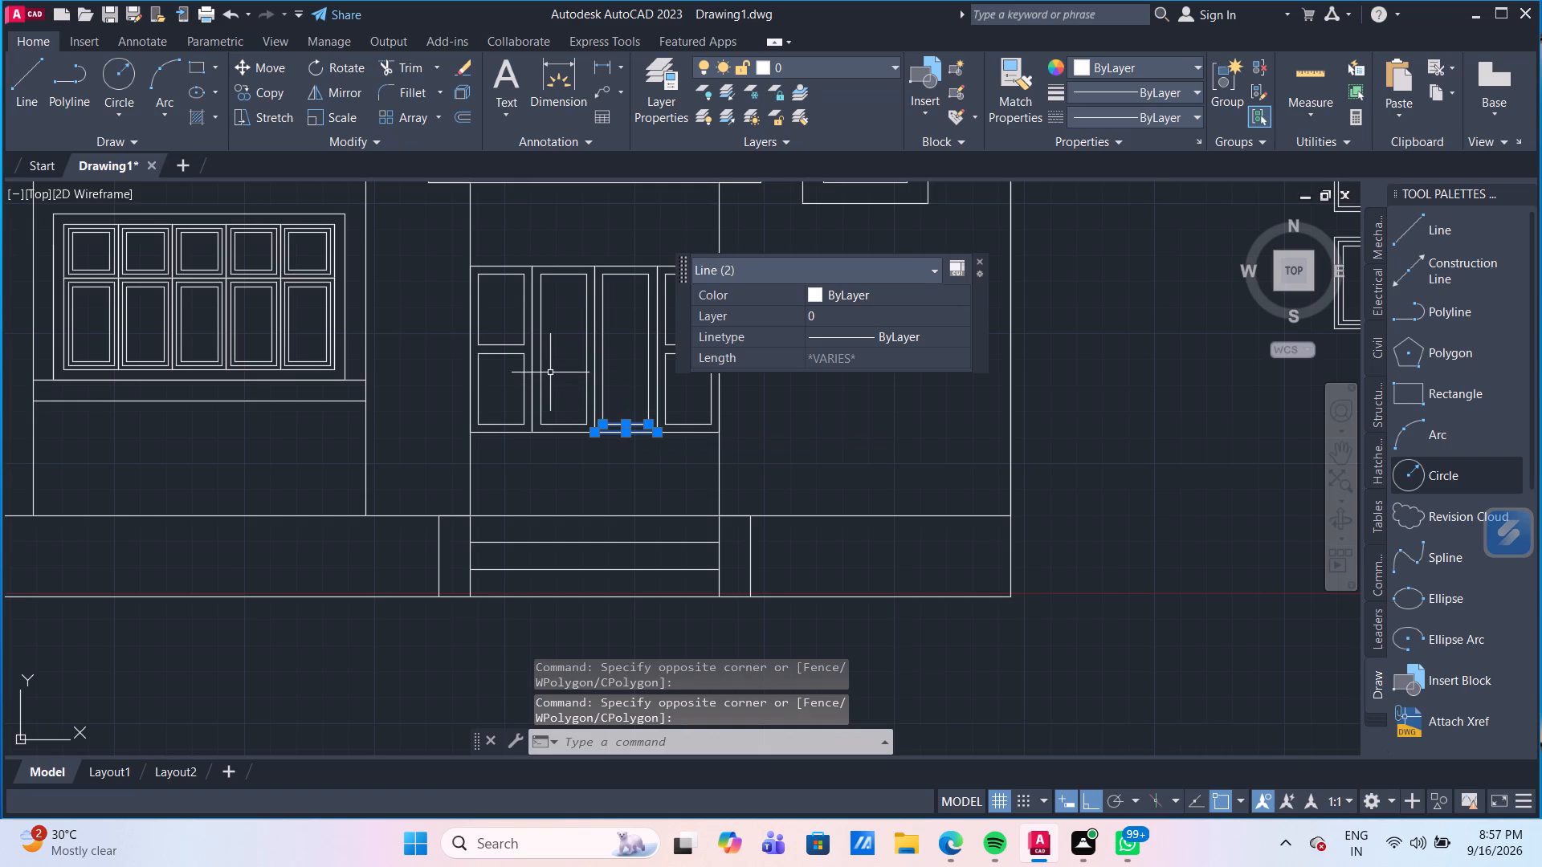
left_click(579, 458)
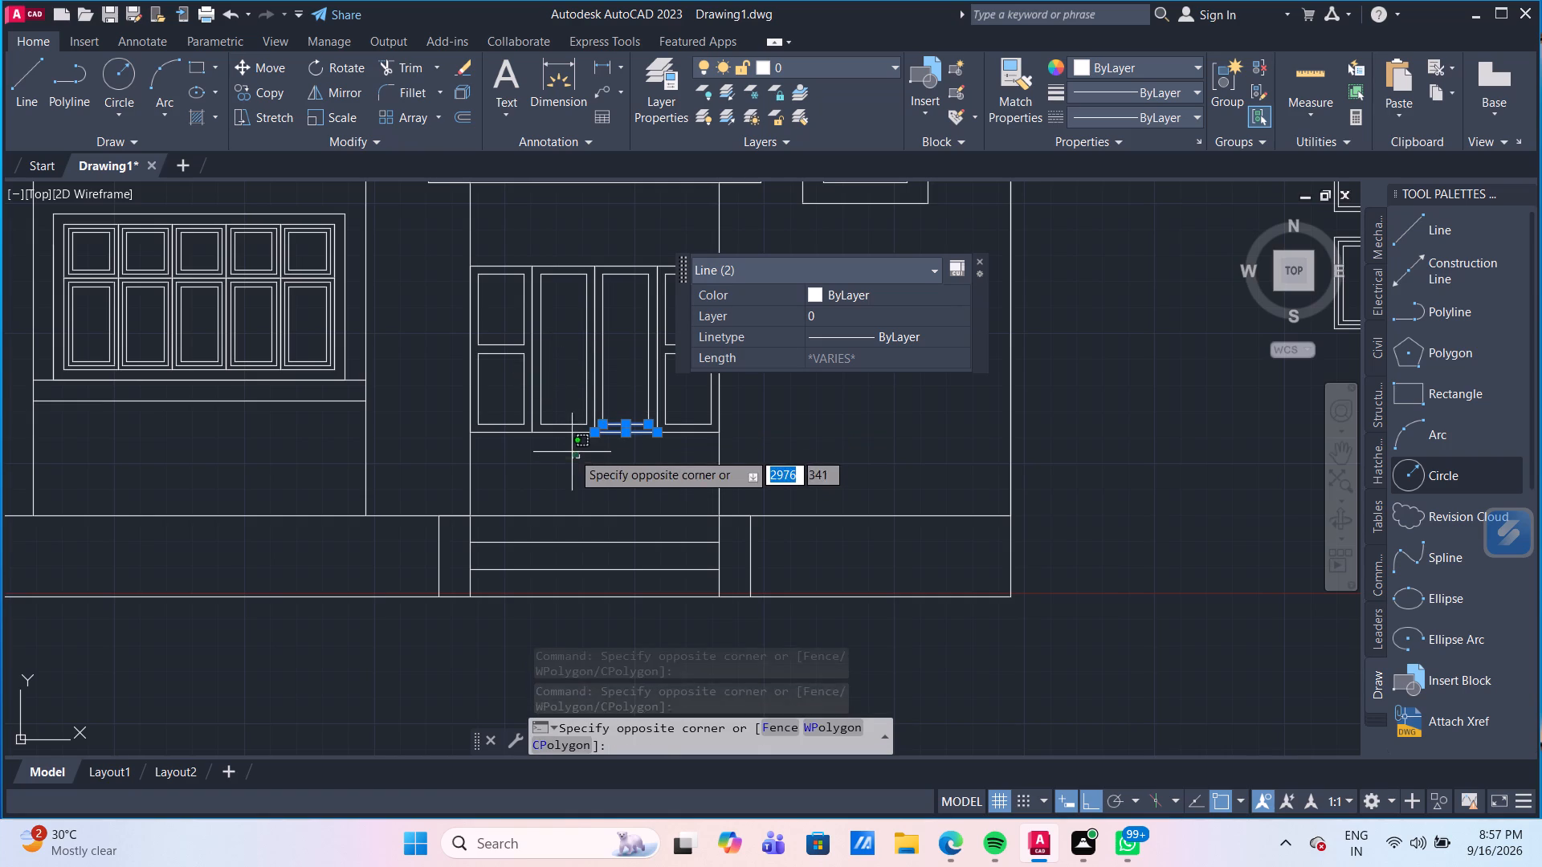
left_click(559, 421)
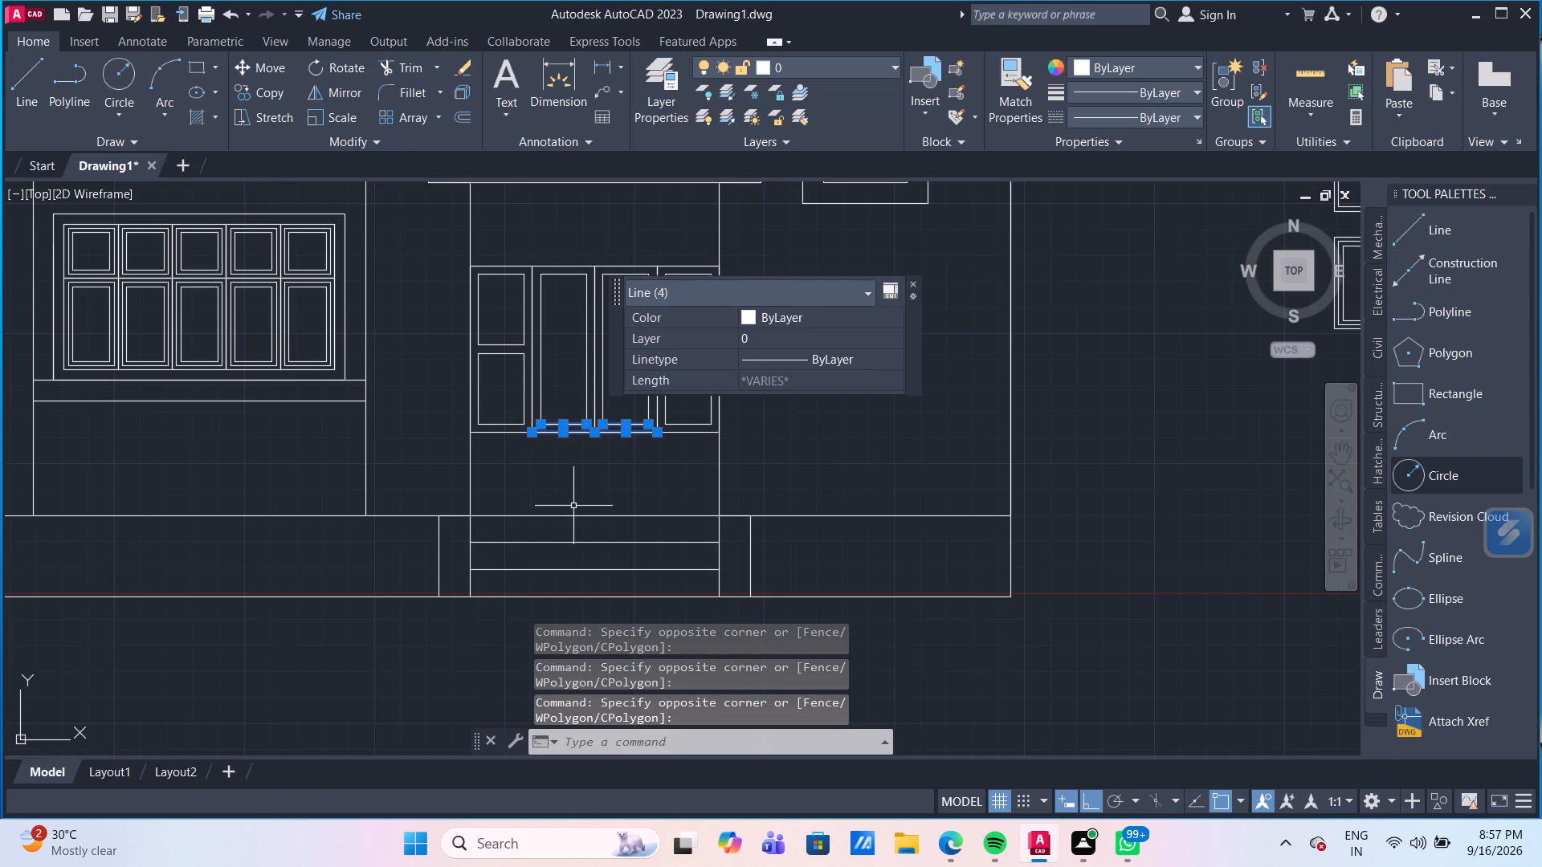
key("m")
key("Return")
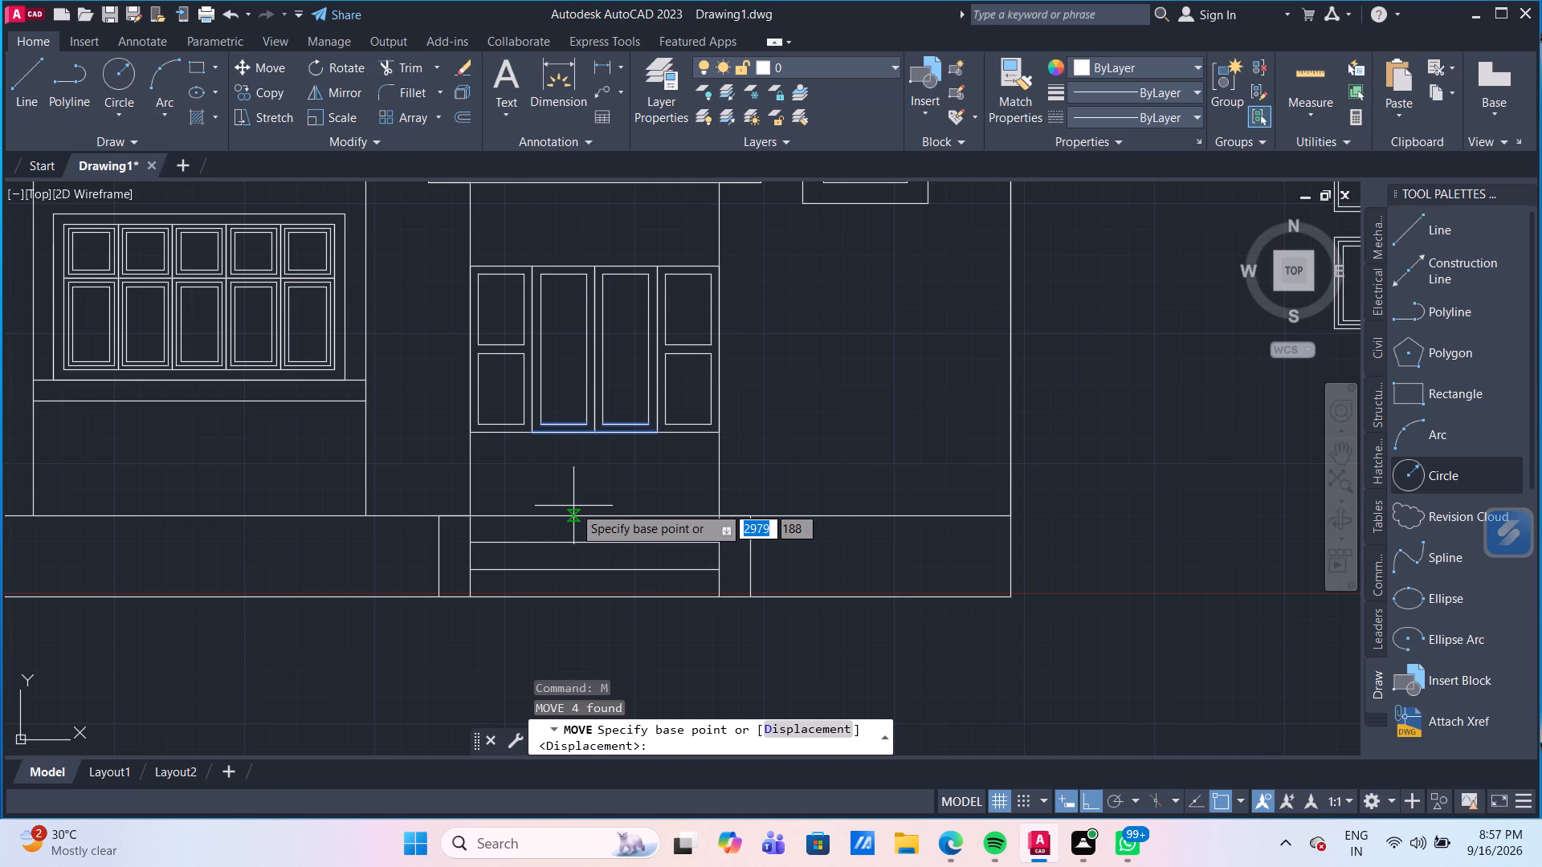
left_click(657, 438)
left_click(653, 512)
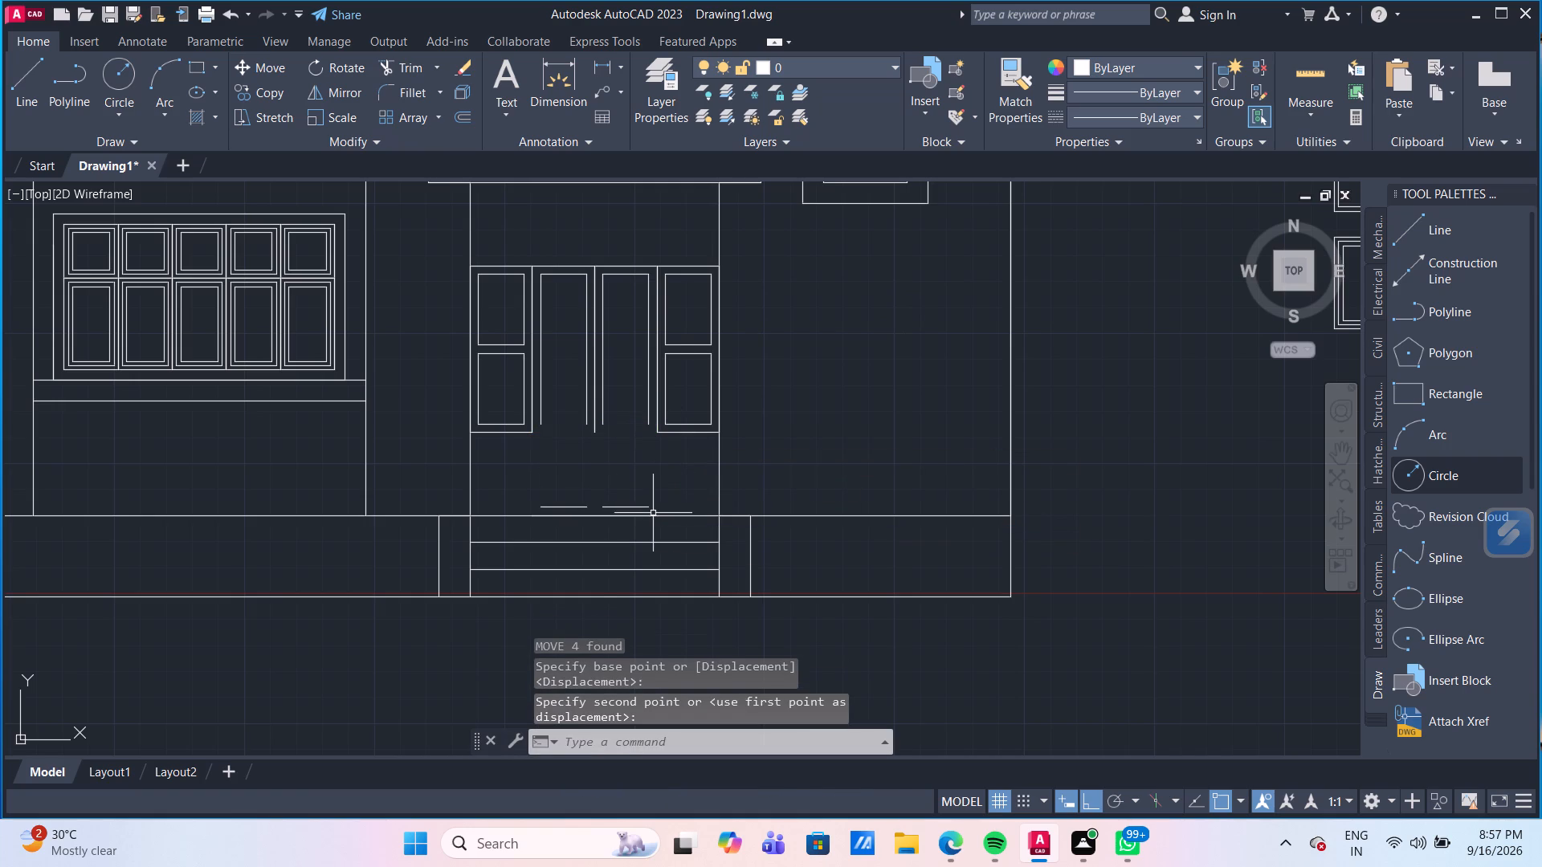
key("Escape")
Extend the vertical side lines of the two central door panels down to their moved bottom edges.
type("EX")
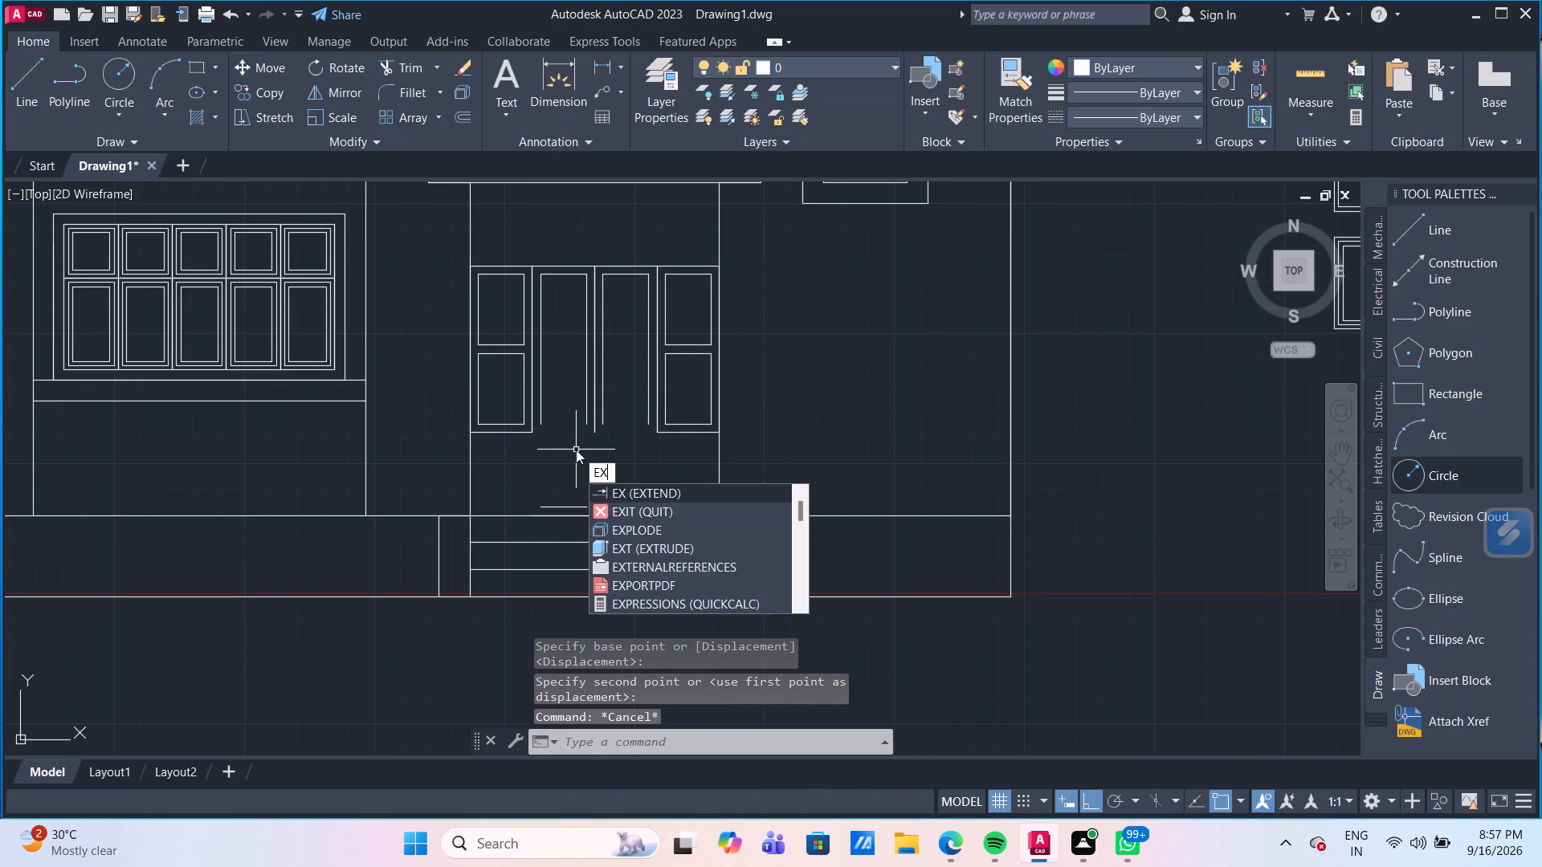
key("Return")
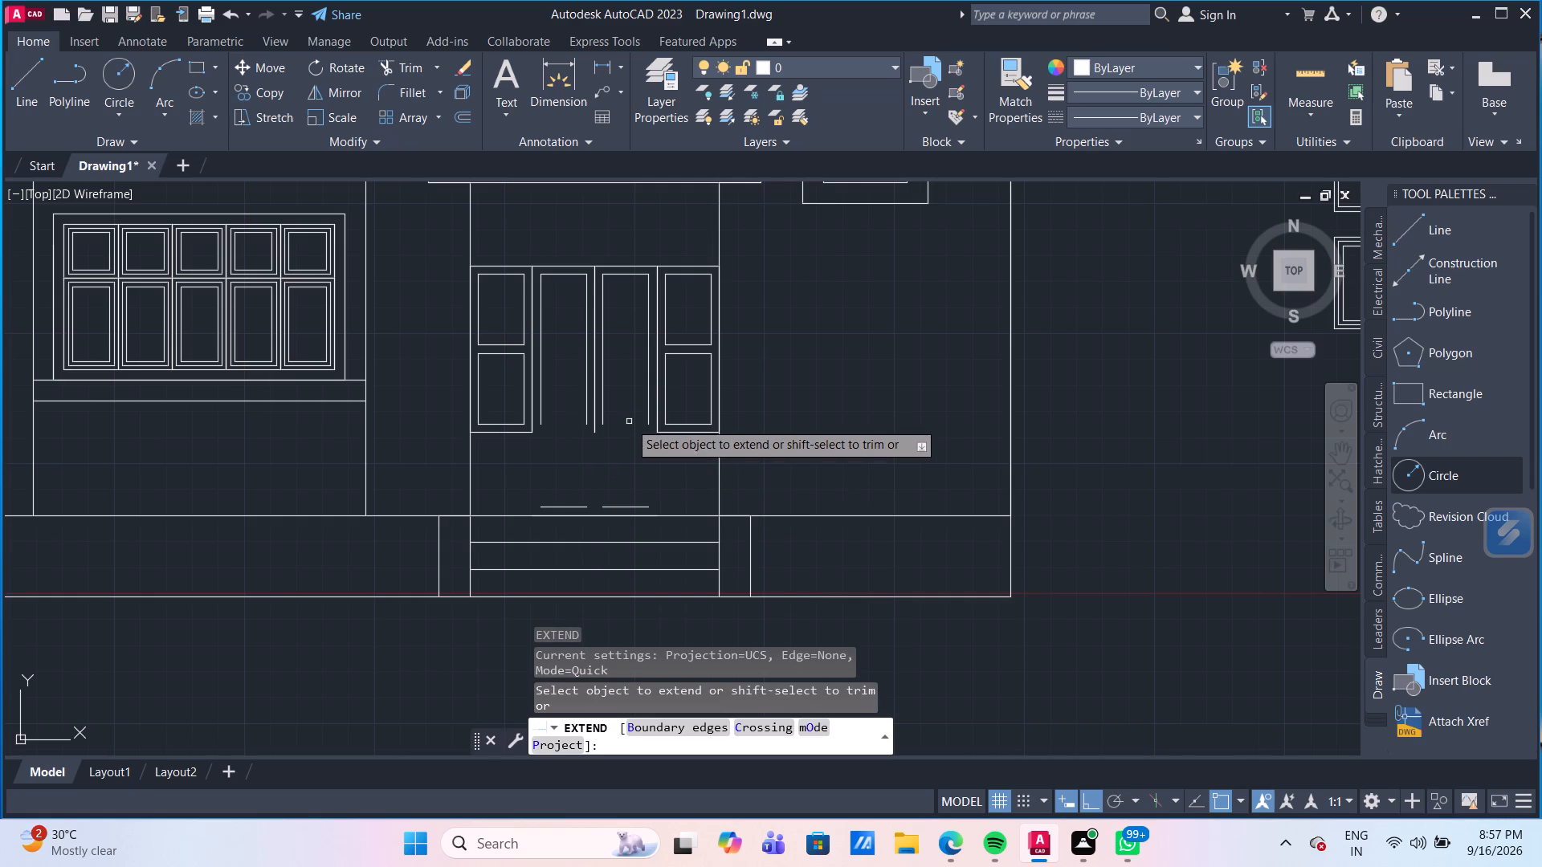
scroll(642, 421, "up", 2)
left_click(683, 415)
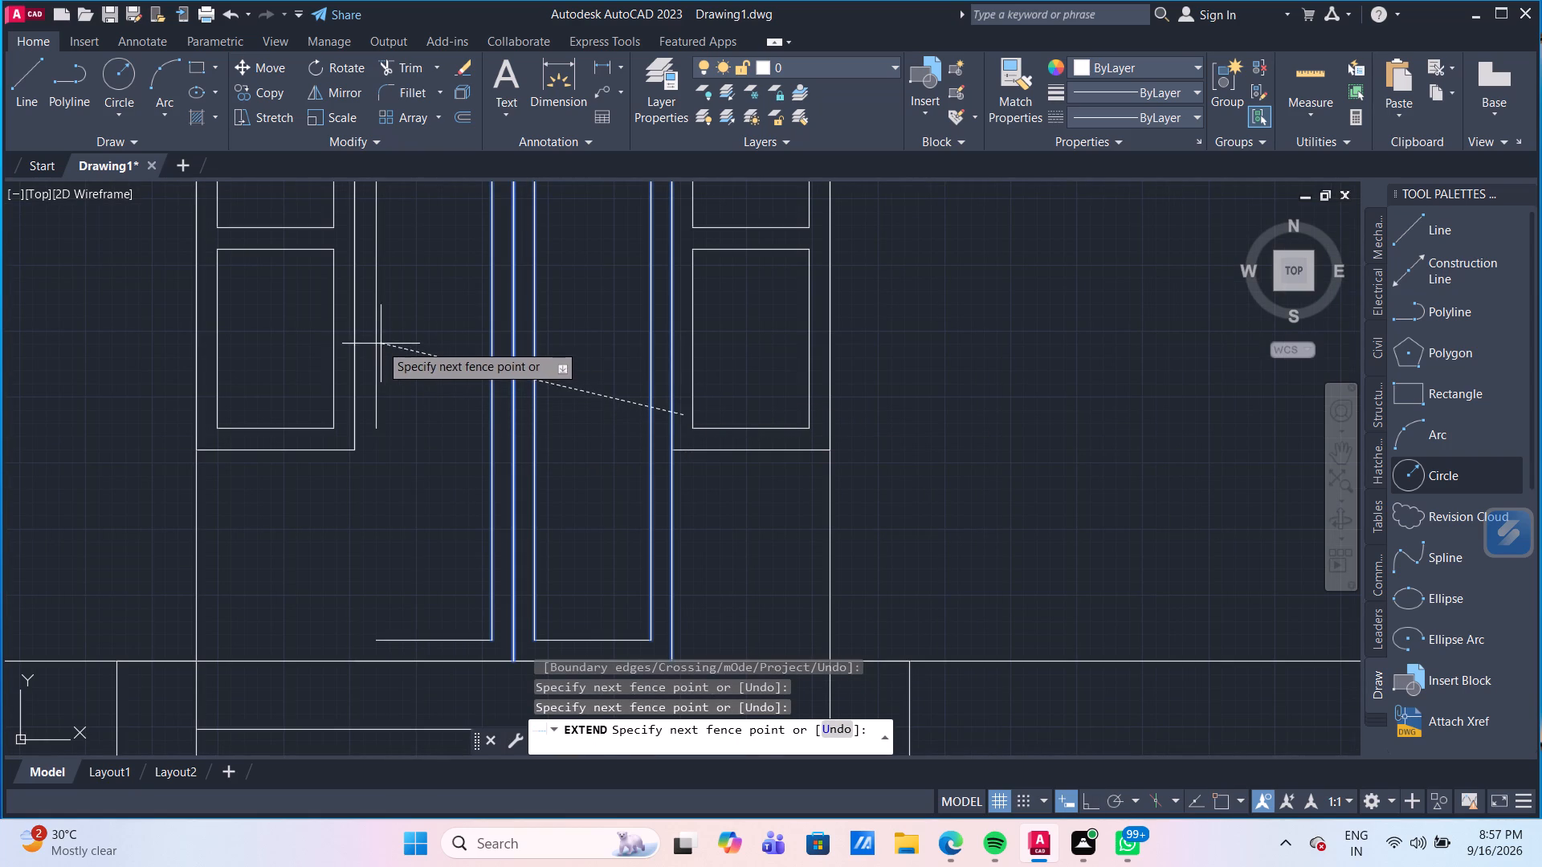
left_click(350, 344)
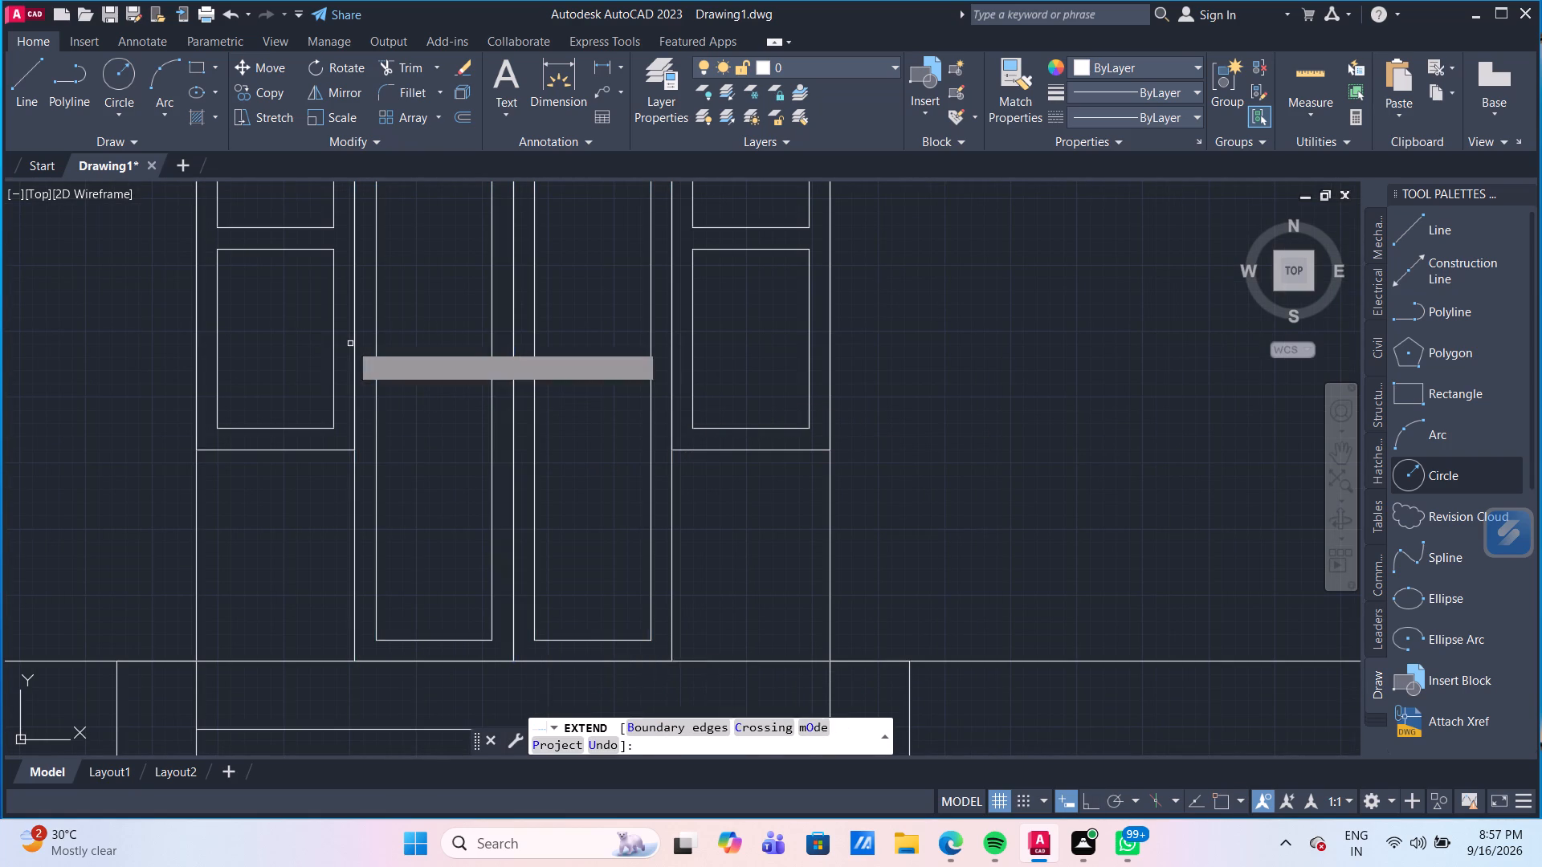
scroll(879, 373, "down", 3)
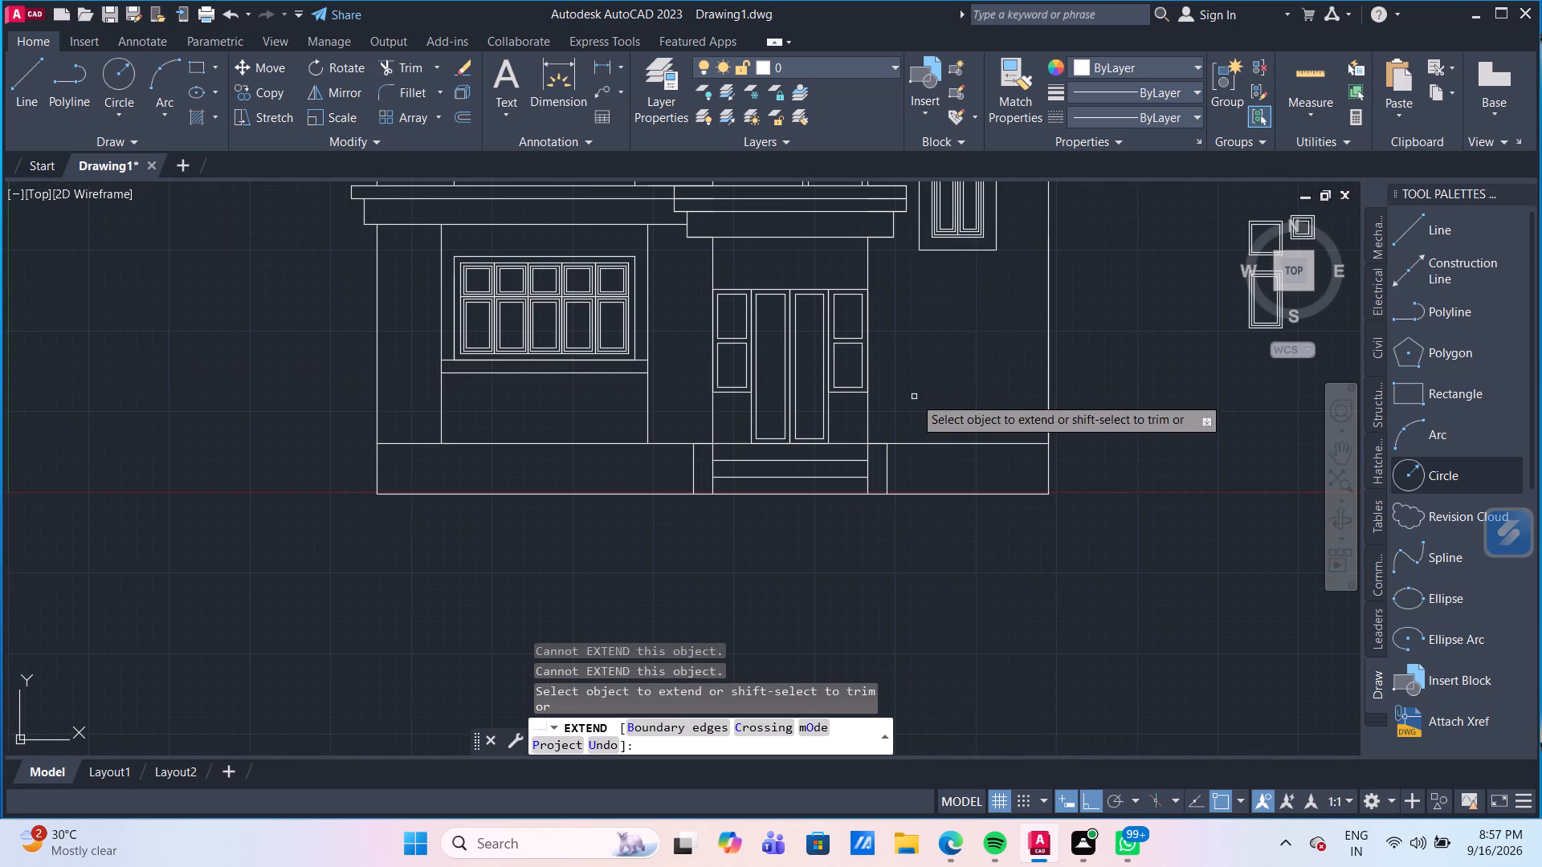
middle_click_drag(916, 369, 808, 400)
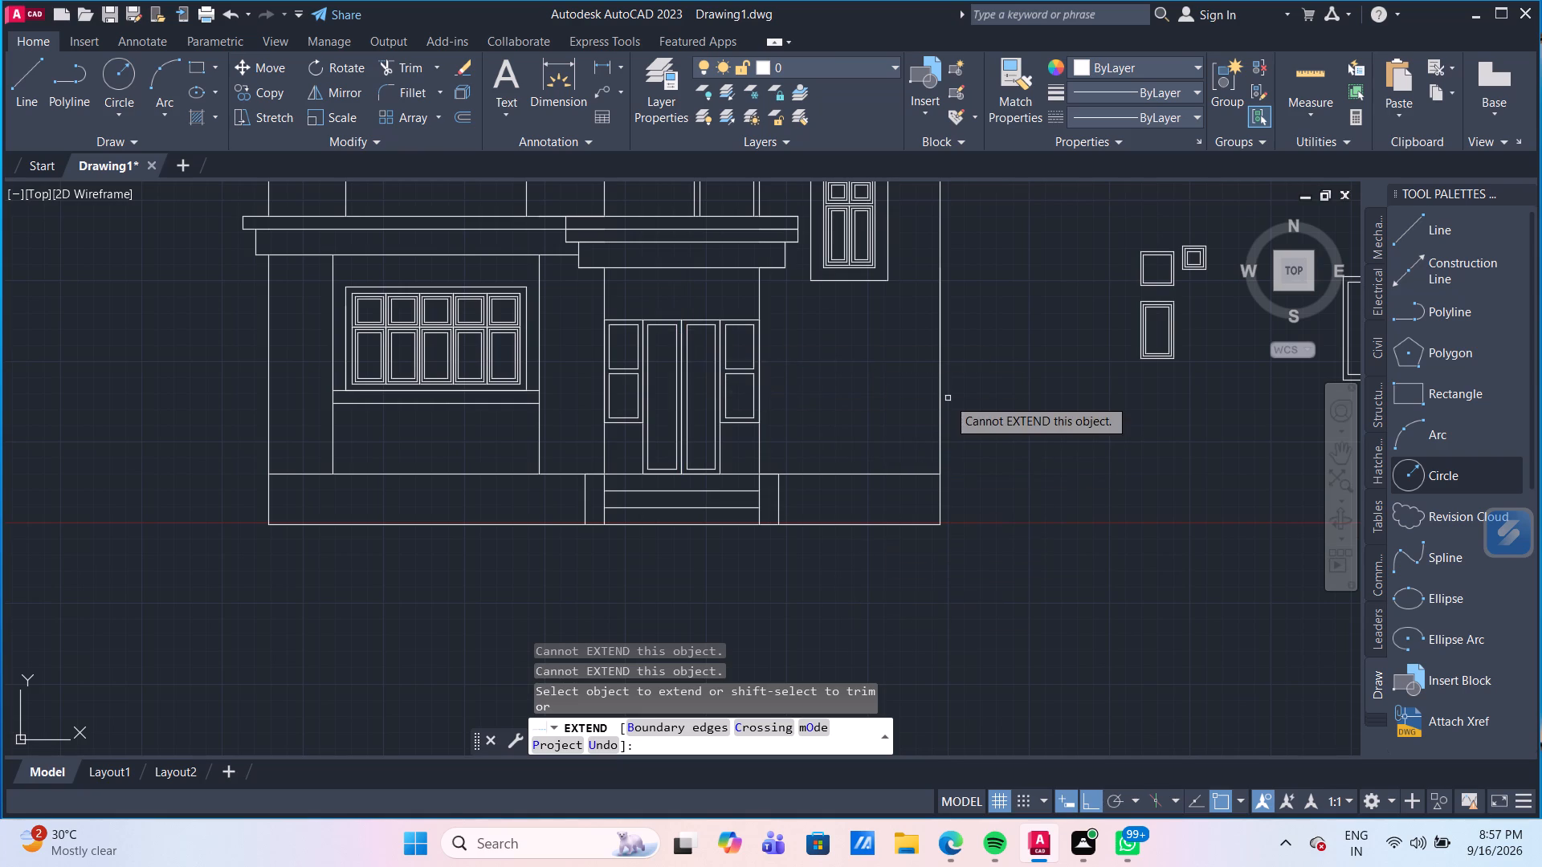
scroll(948, 398, "down", 3)
middle_click_drag(975, 413, 813, 418)
key("Escape")
Erase all the spare window and door panel pieces beside the house elevation.
scroll(974, 418, "up", 1)
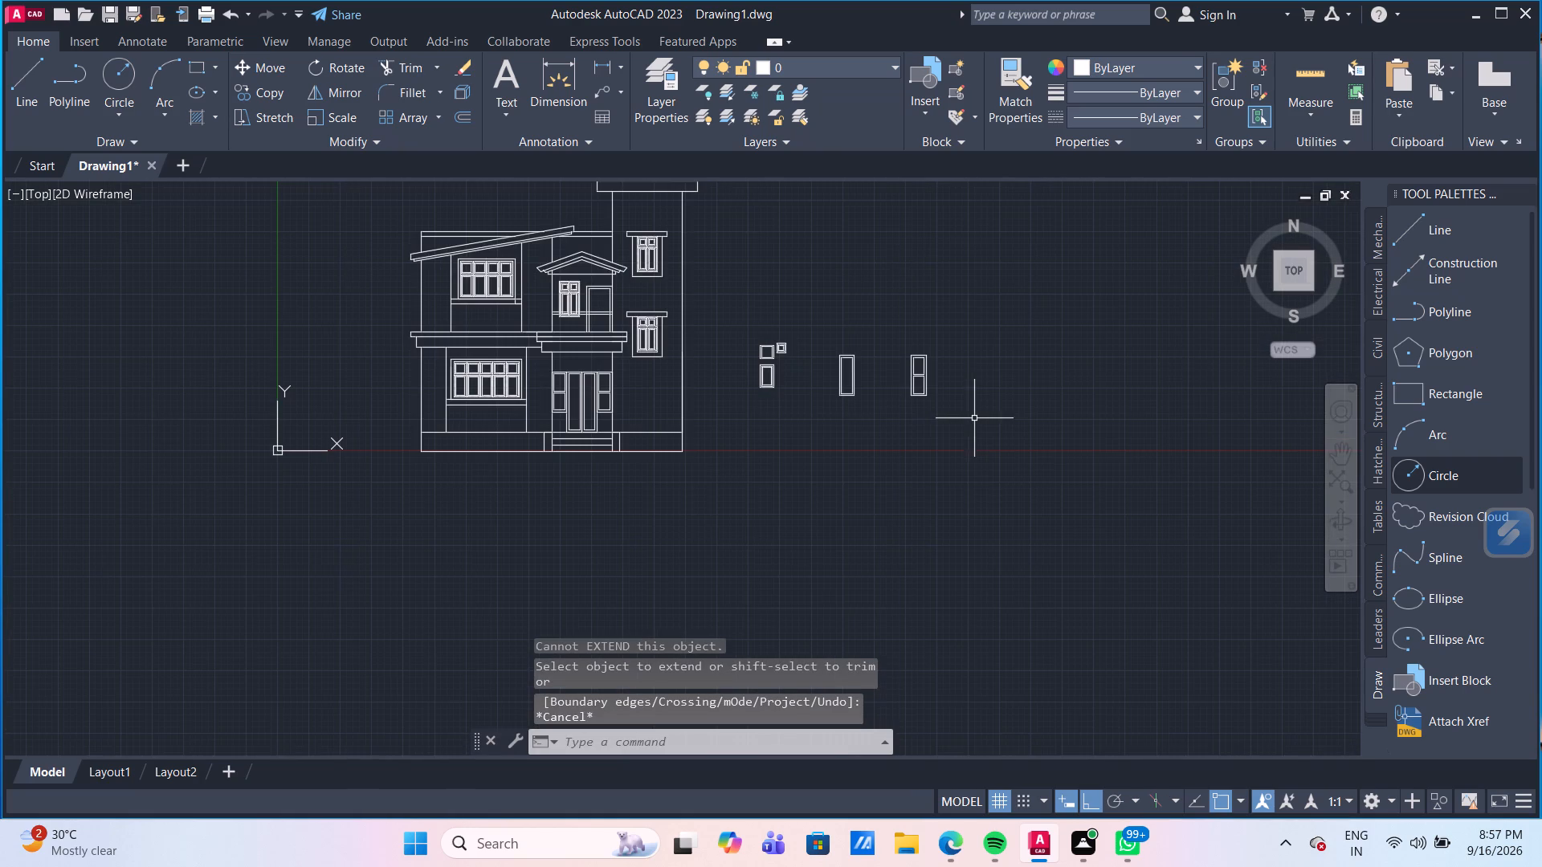
left_click_drag(985, 442, 973, 435)
left_click(744, 288)
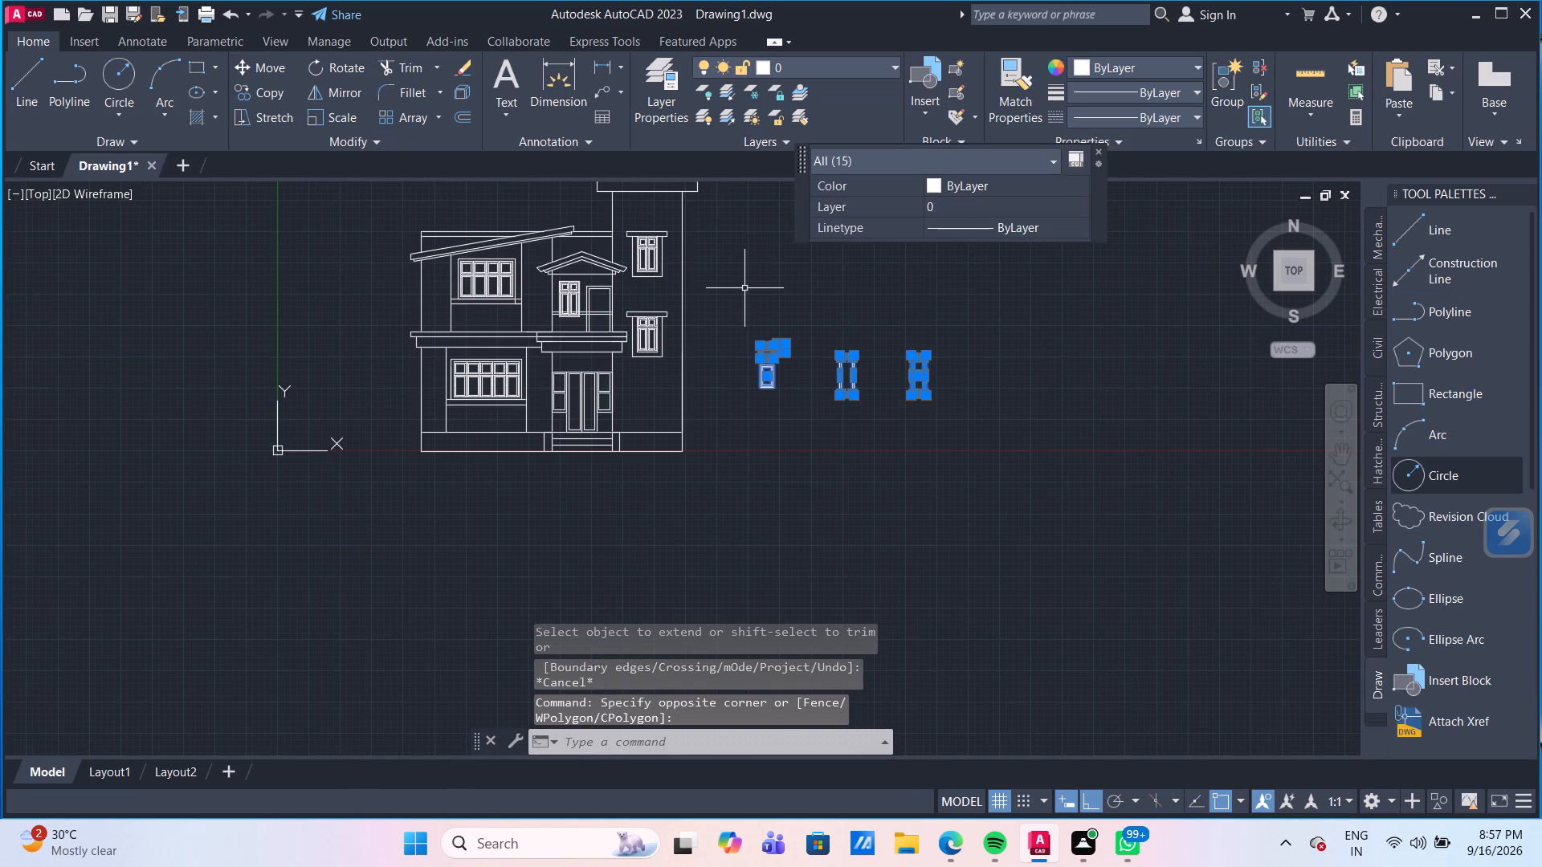
key("Delete")
Erase the stray horizontal line lying far below the house elevation.
scroll(774, 340, "down", 2)
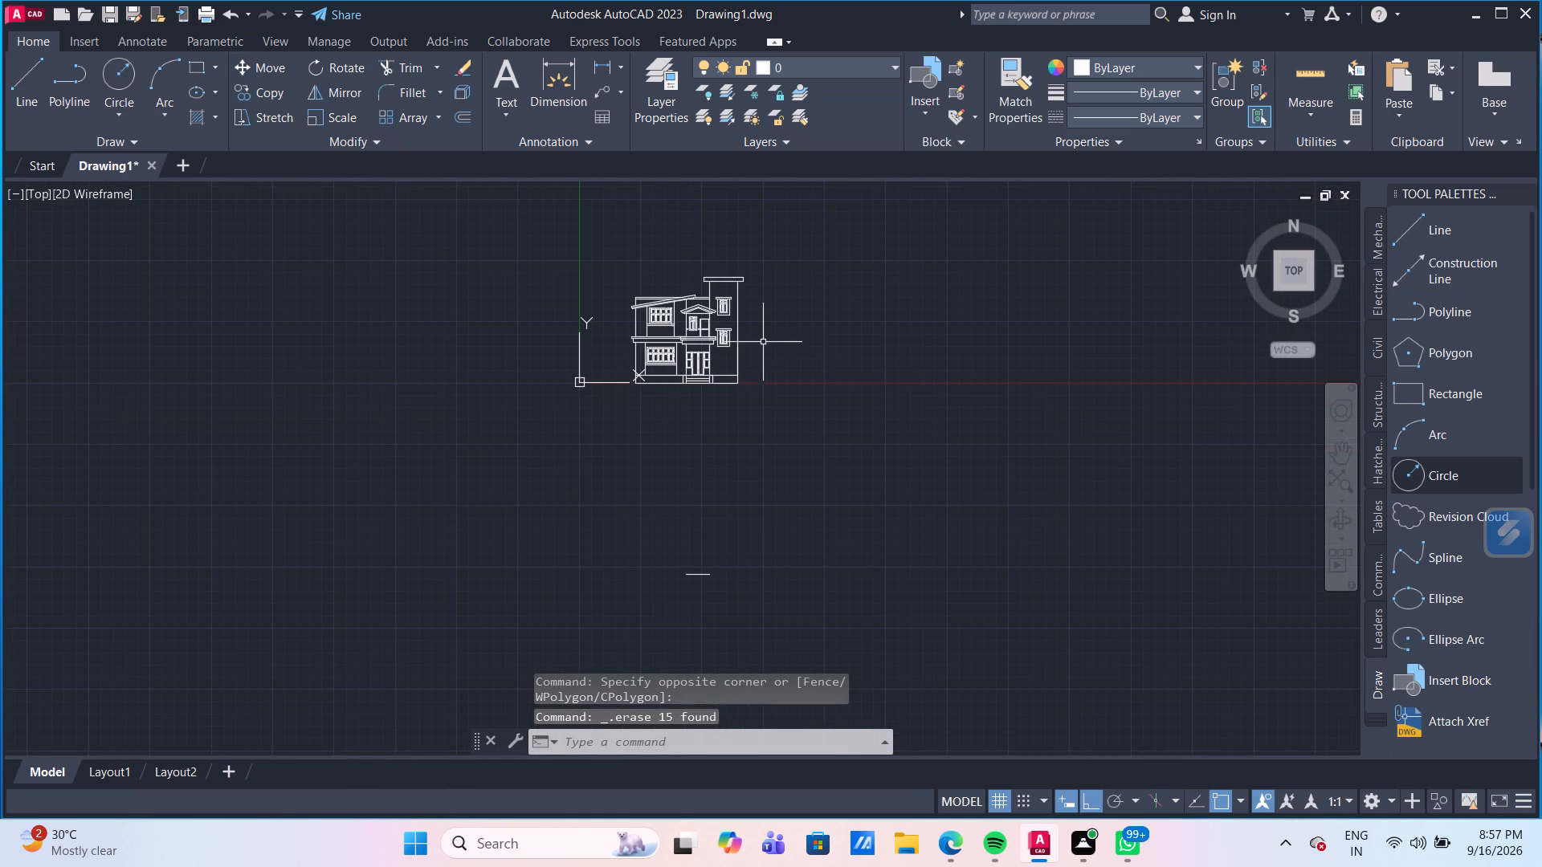
left_click_drag(739, 603, 692, 554)
left_click(652, 527)
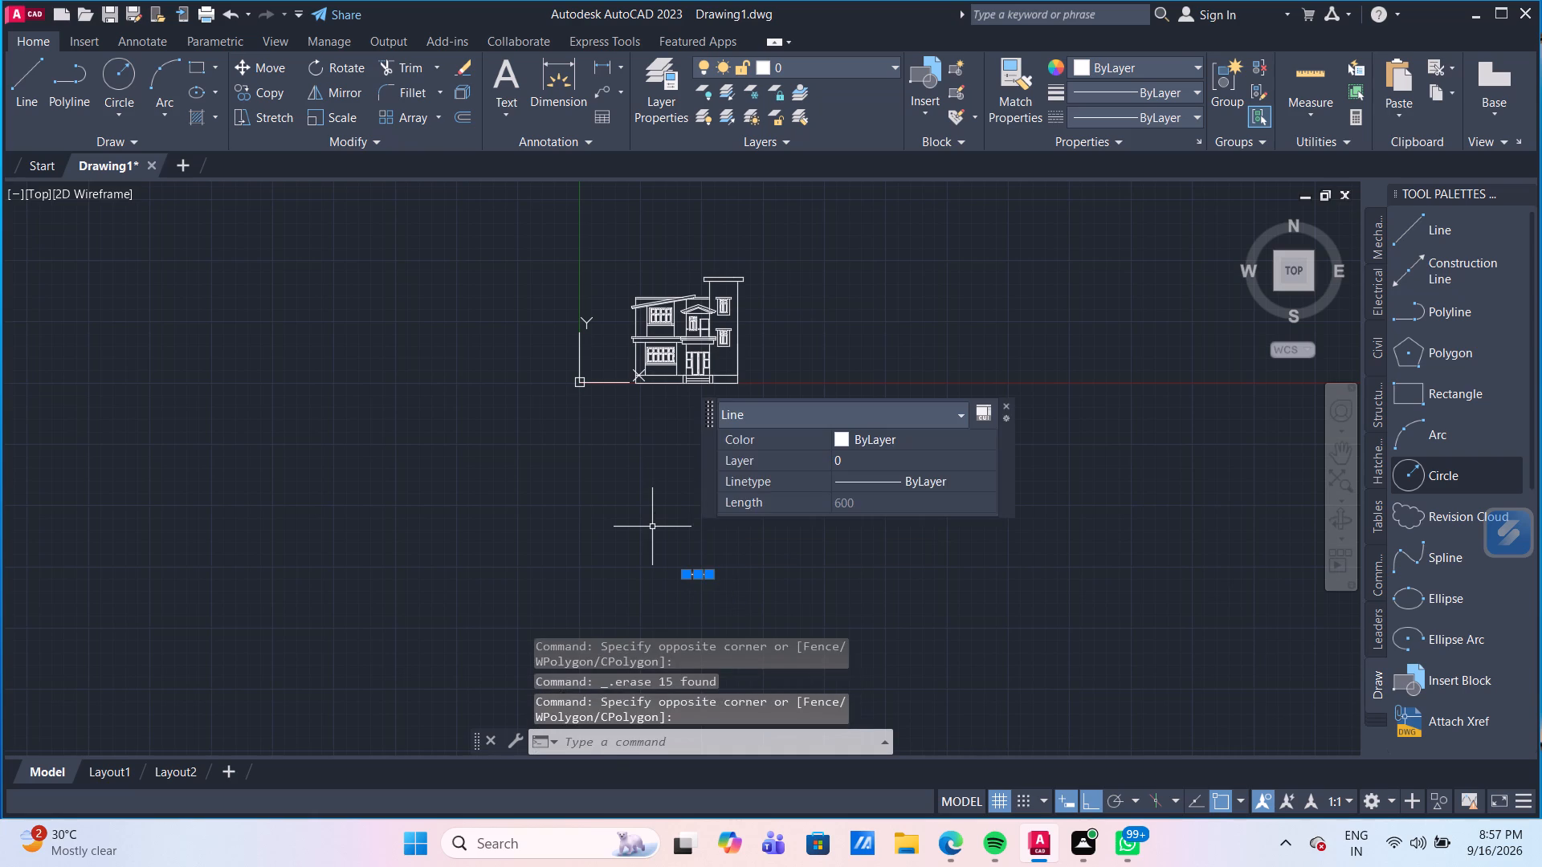
key("Delete")
Move the entire house elevation straight up by about 2830 units.
left_click(781, 411)
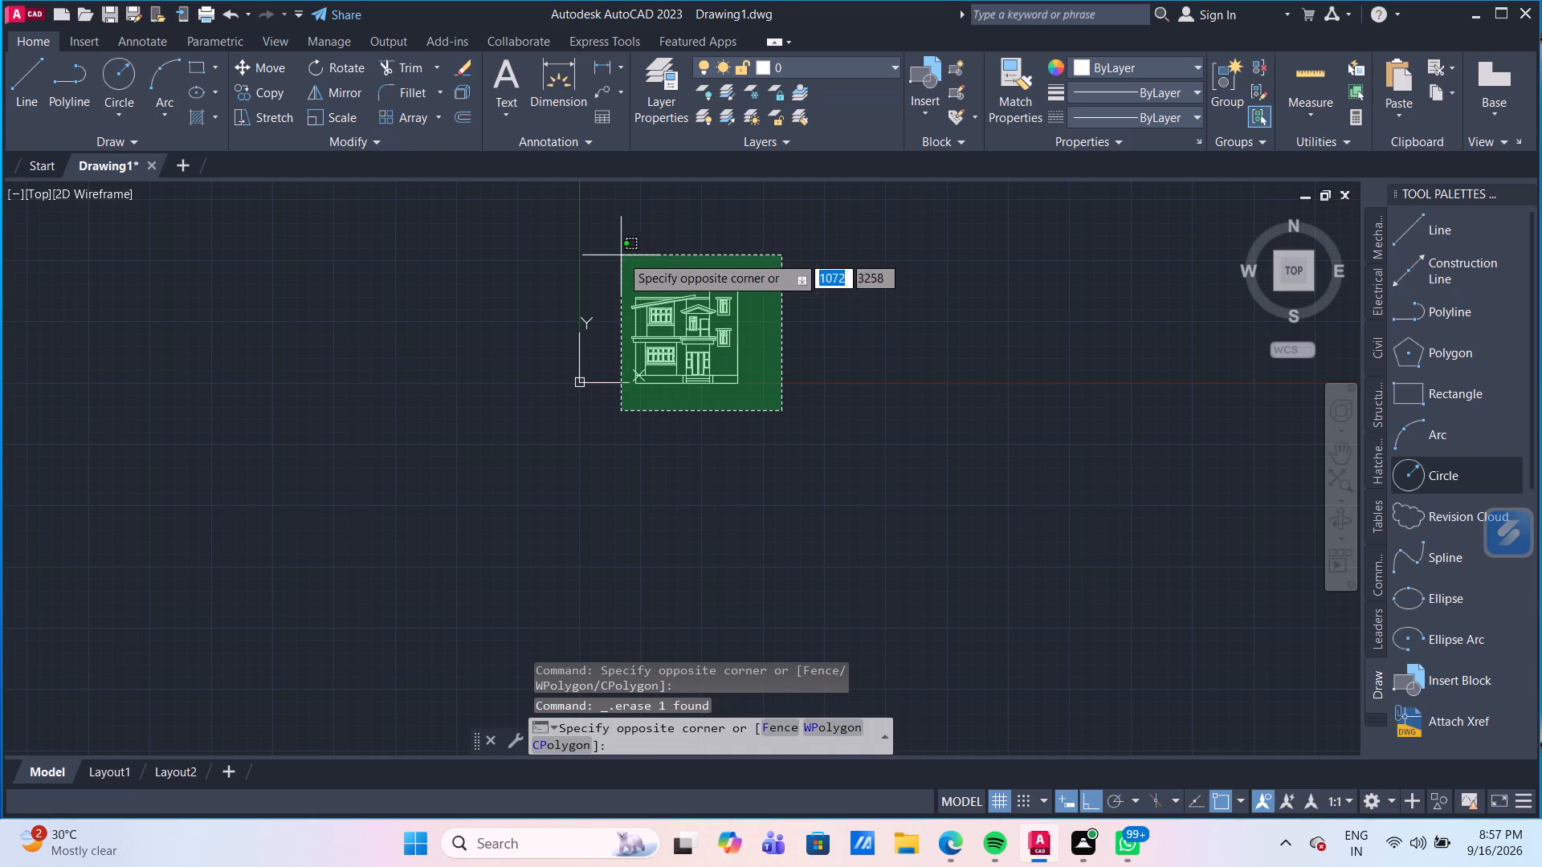
left_click(617, 253)
scroll(785, 401, "up", 1)
middle_click_drag(785, 401, 705, 552)
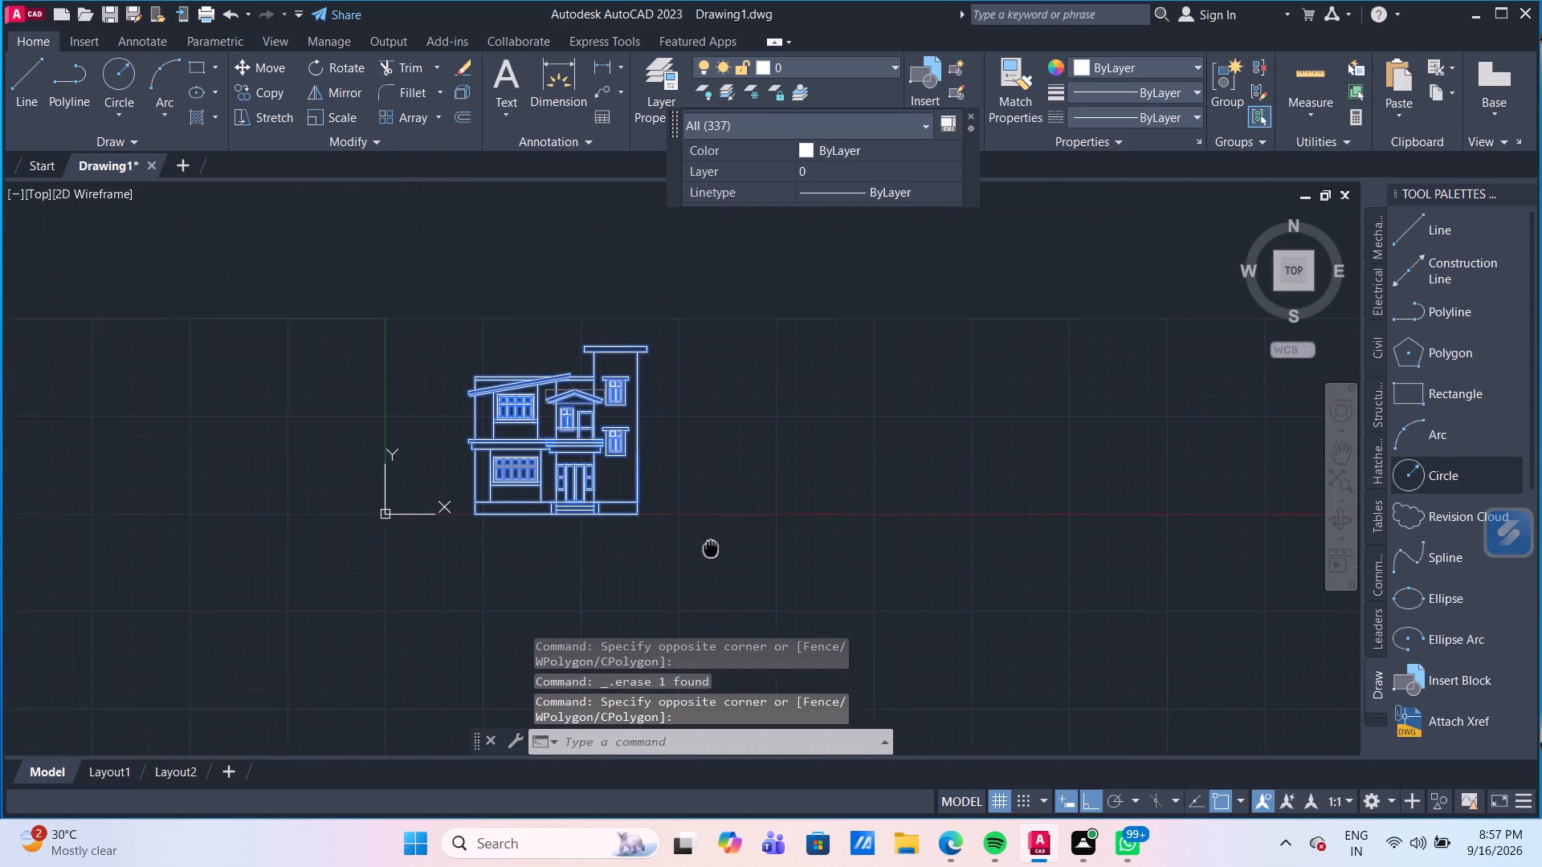
middle_click_drag(705, 552, 704, 552)
scroll(704, 552, "down", 1)
key("m")
key("Return")
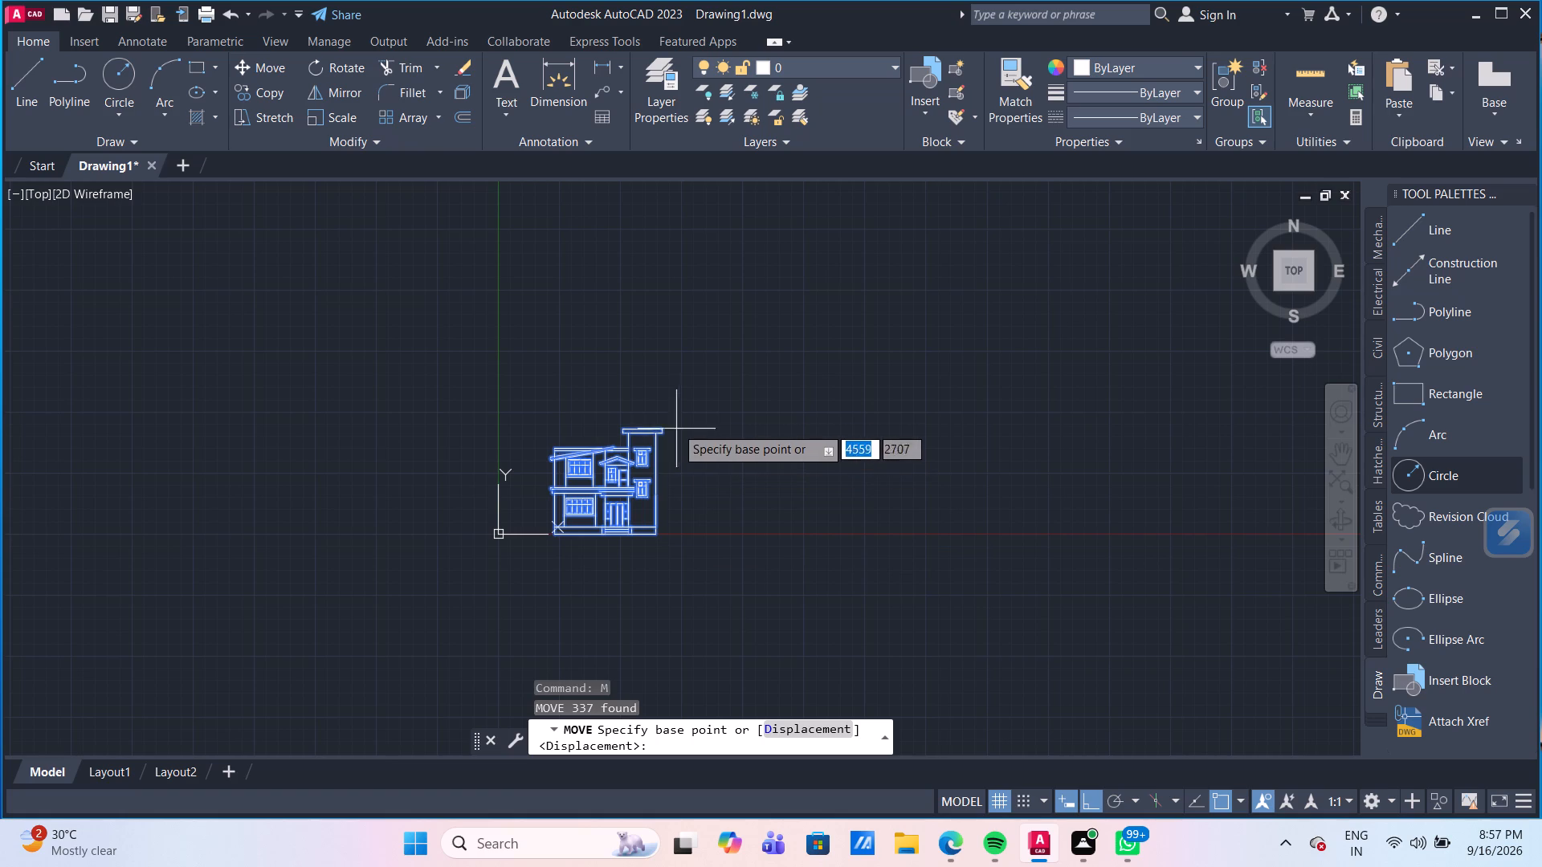
left_click(661, 439)
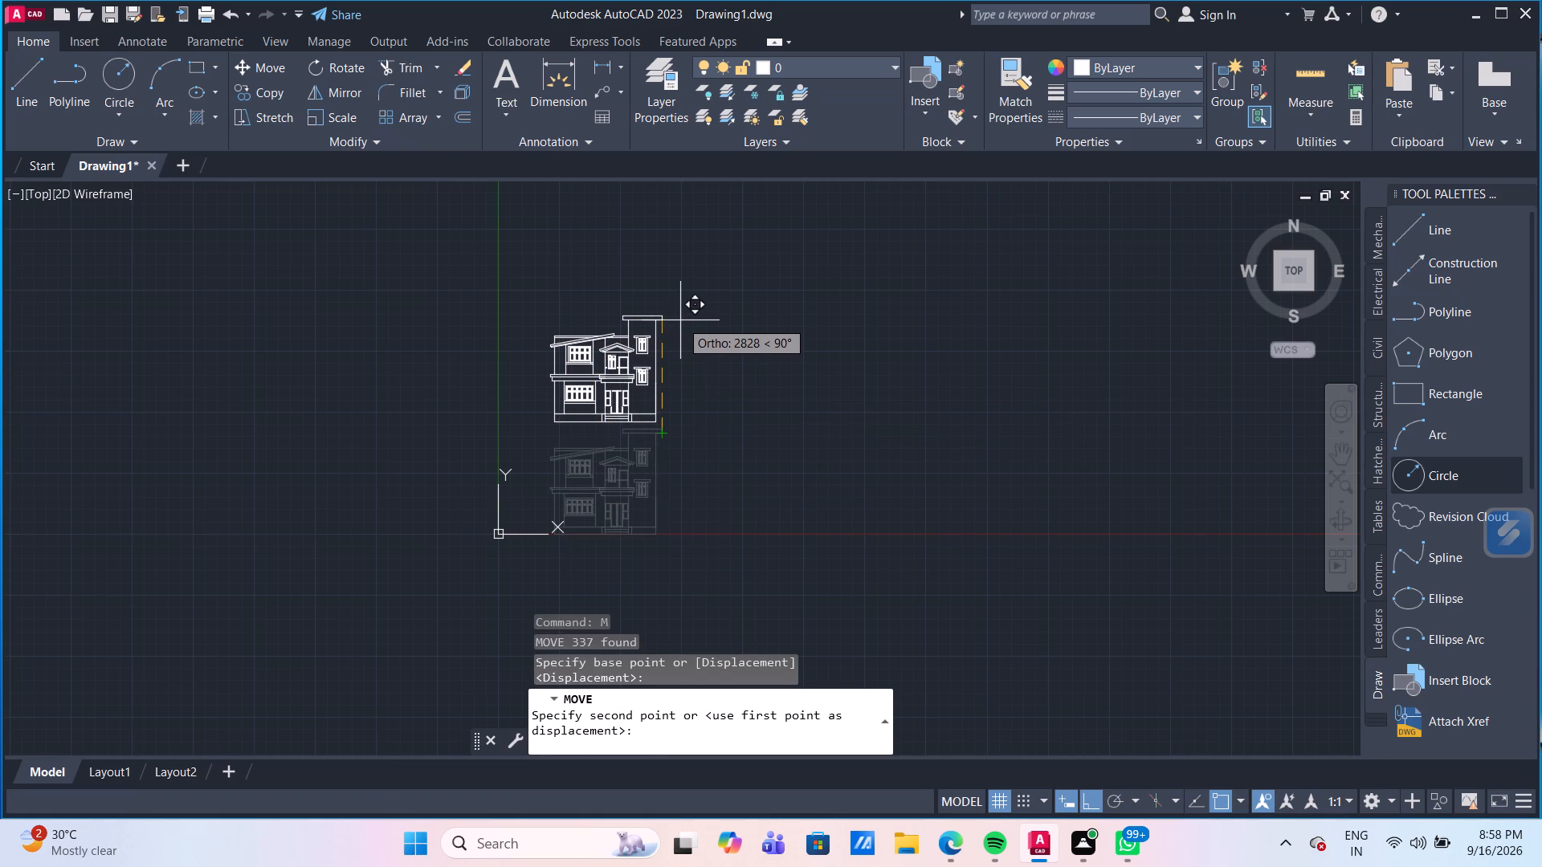
left_click(680, 320)
scroll(656, 405, "up", 2)
middle_click_drag(675, 415, 639, 621)
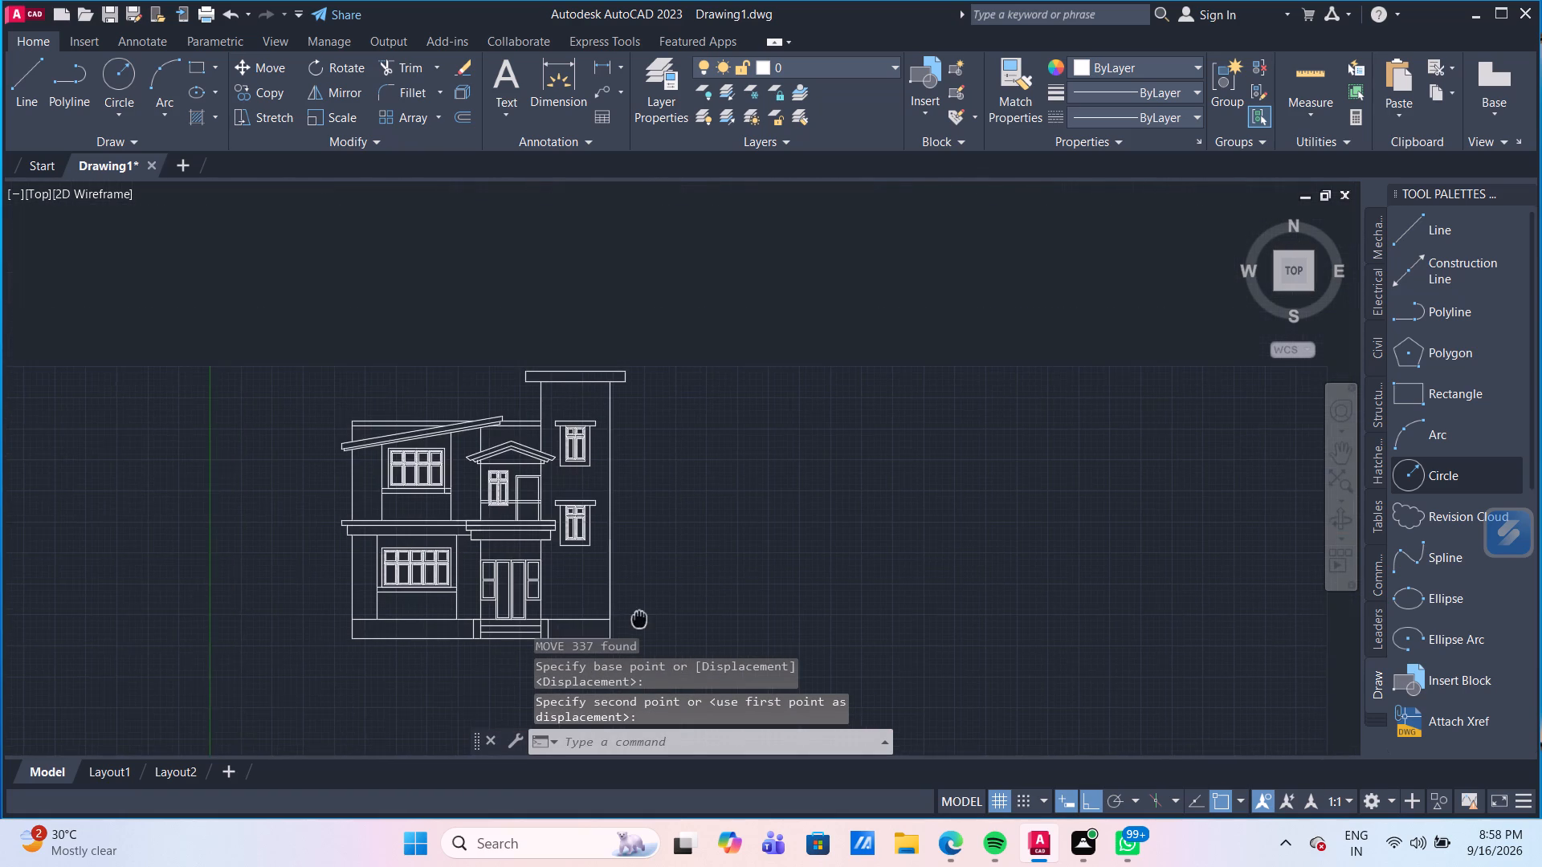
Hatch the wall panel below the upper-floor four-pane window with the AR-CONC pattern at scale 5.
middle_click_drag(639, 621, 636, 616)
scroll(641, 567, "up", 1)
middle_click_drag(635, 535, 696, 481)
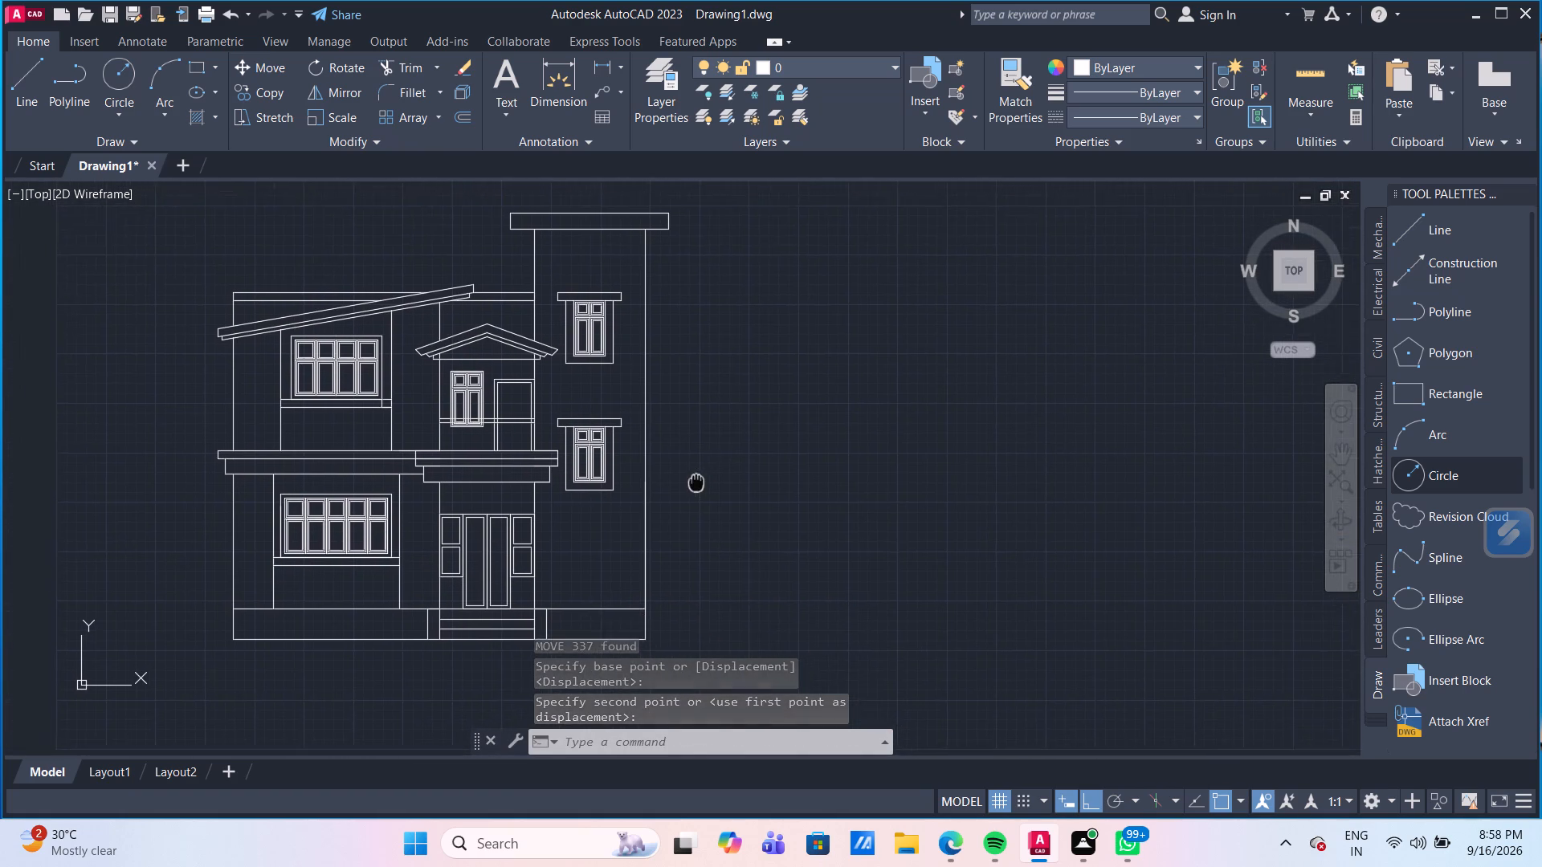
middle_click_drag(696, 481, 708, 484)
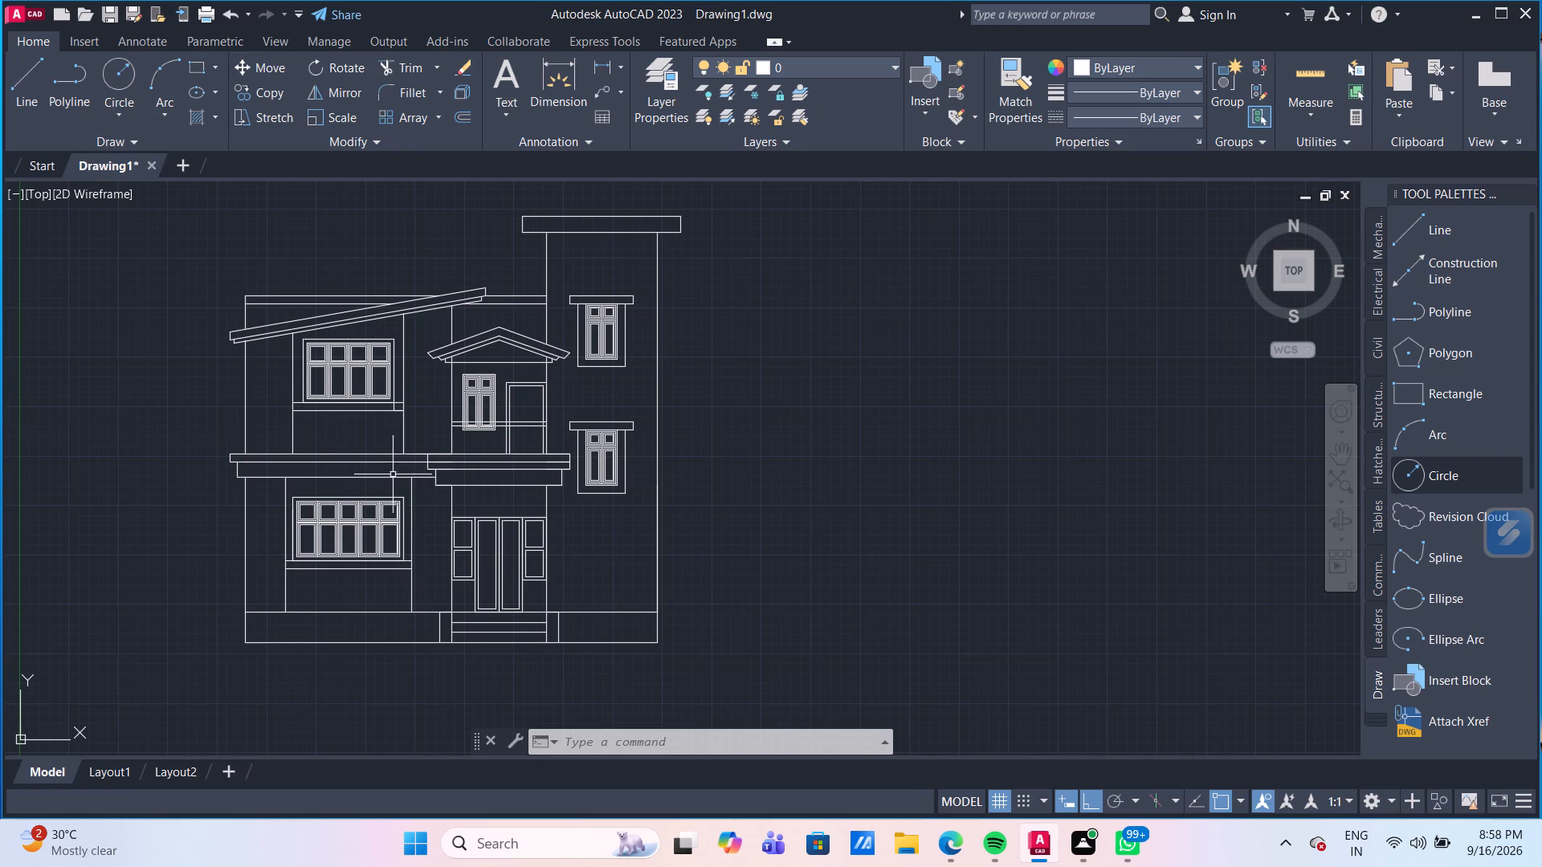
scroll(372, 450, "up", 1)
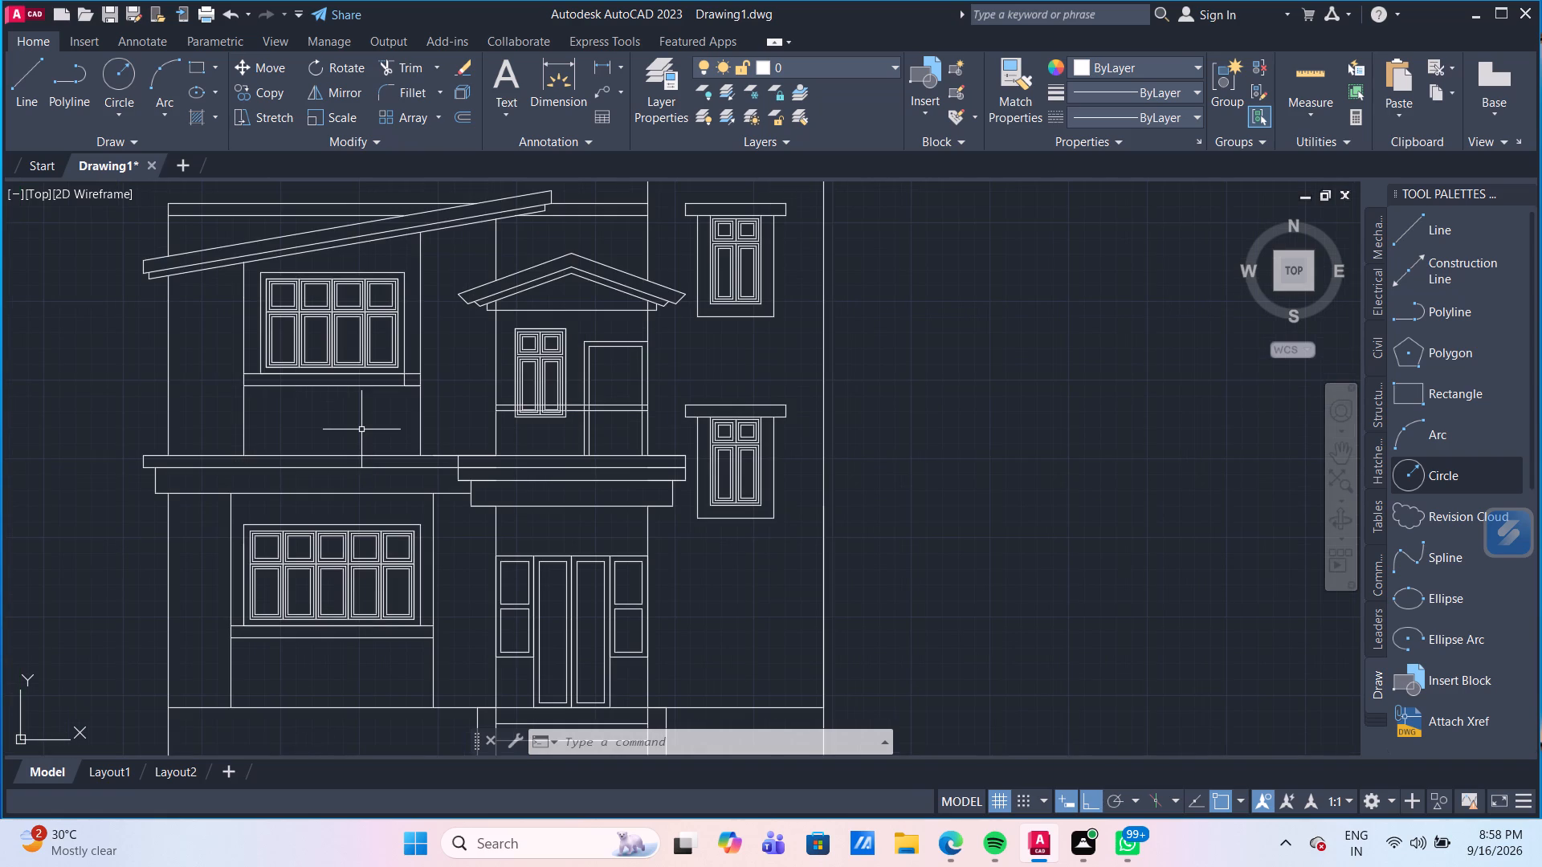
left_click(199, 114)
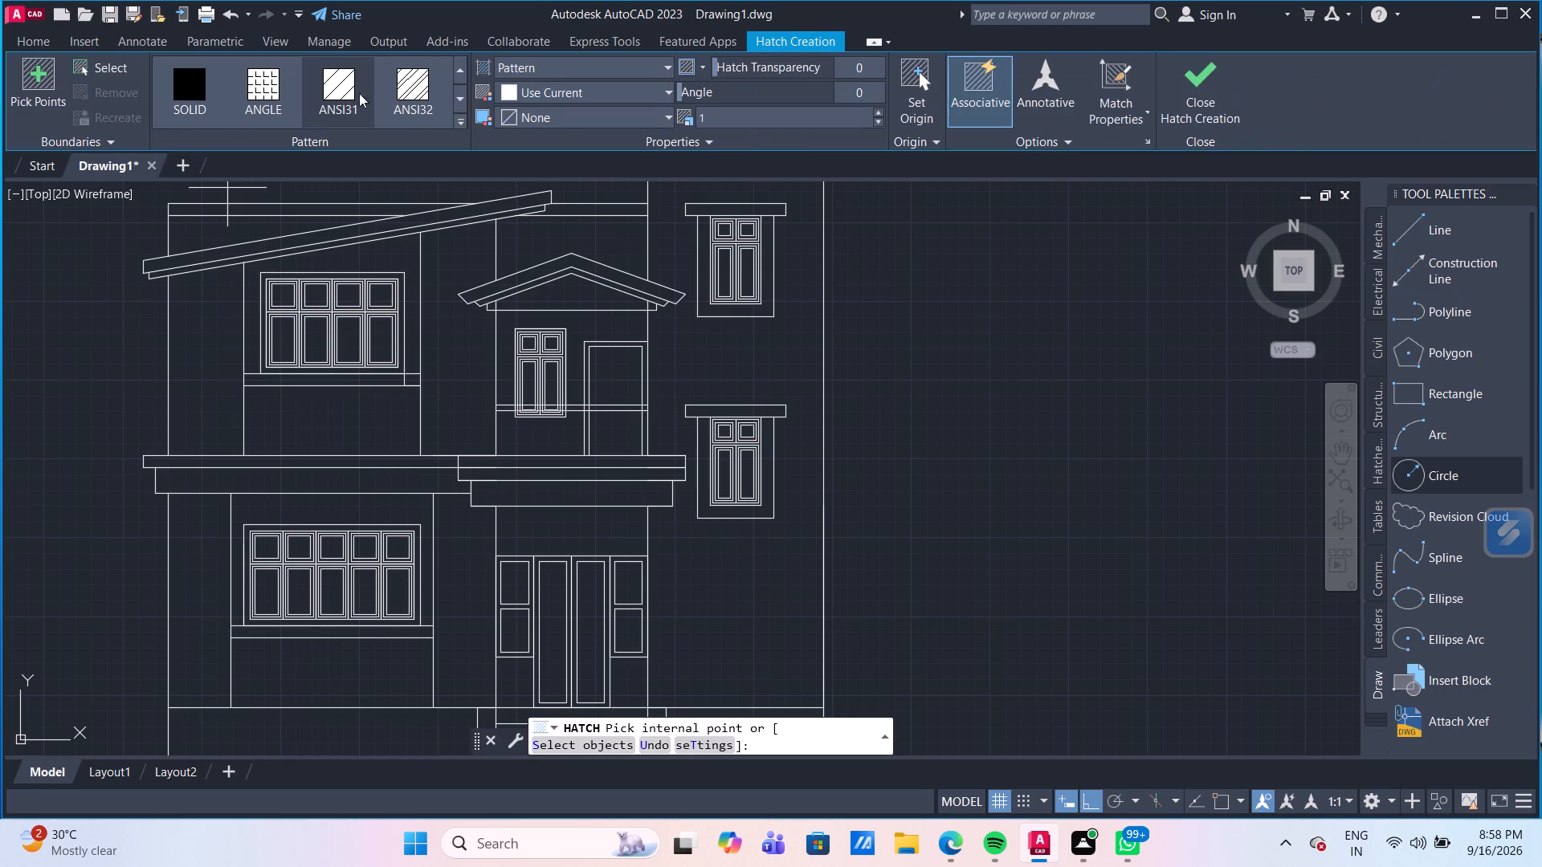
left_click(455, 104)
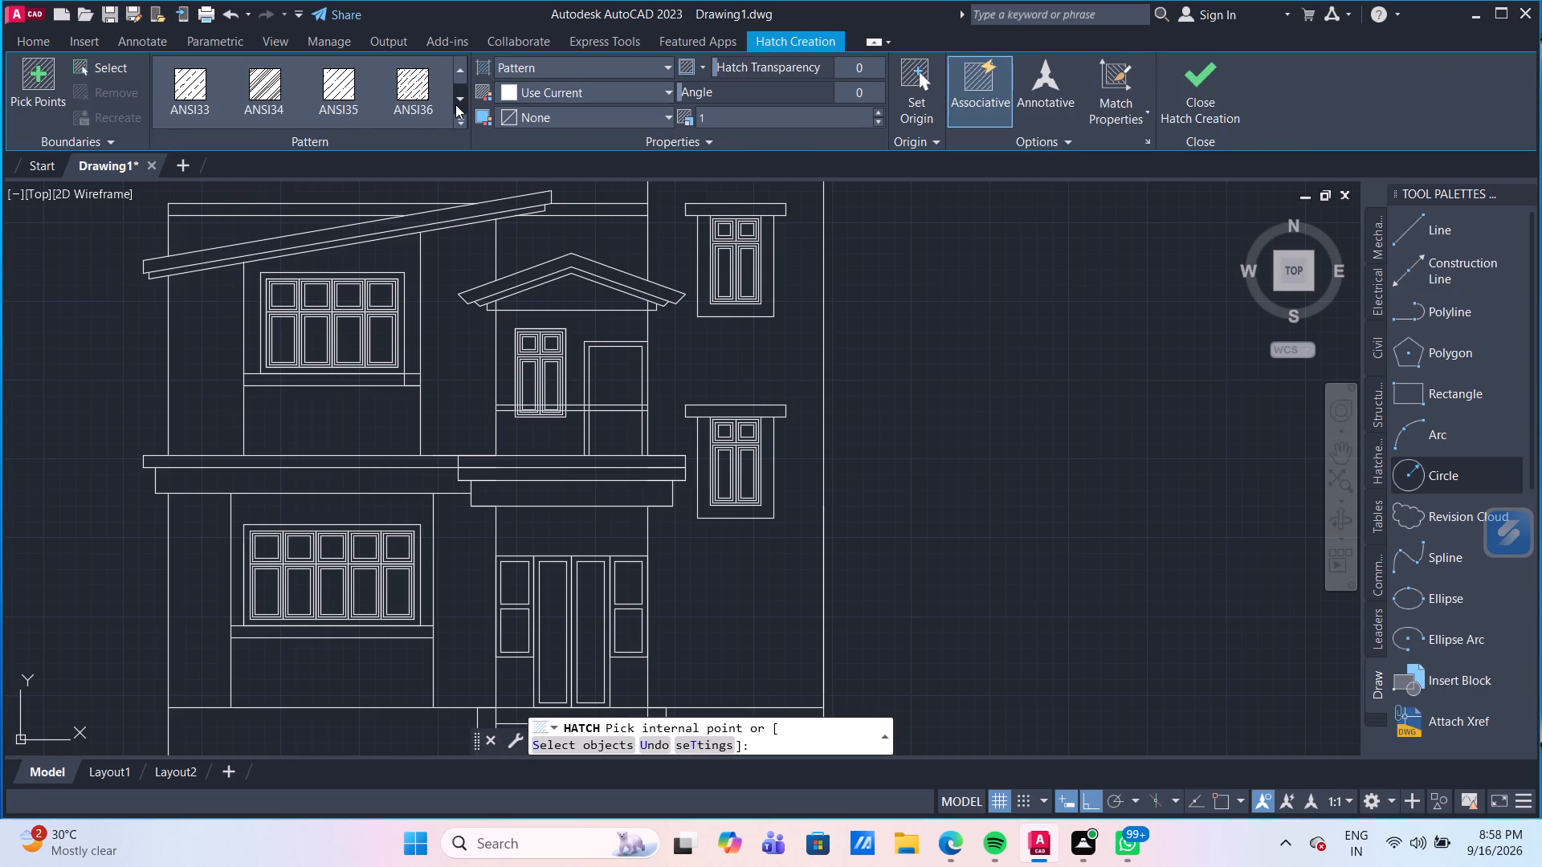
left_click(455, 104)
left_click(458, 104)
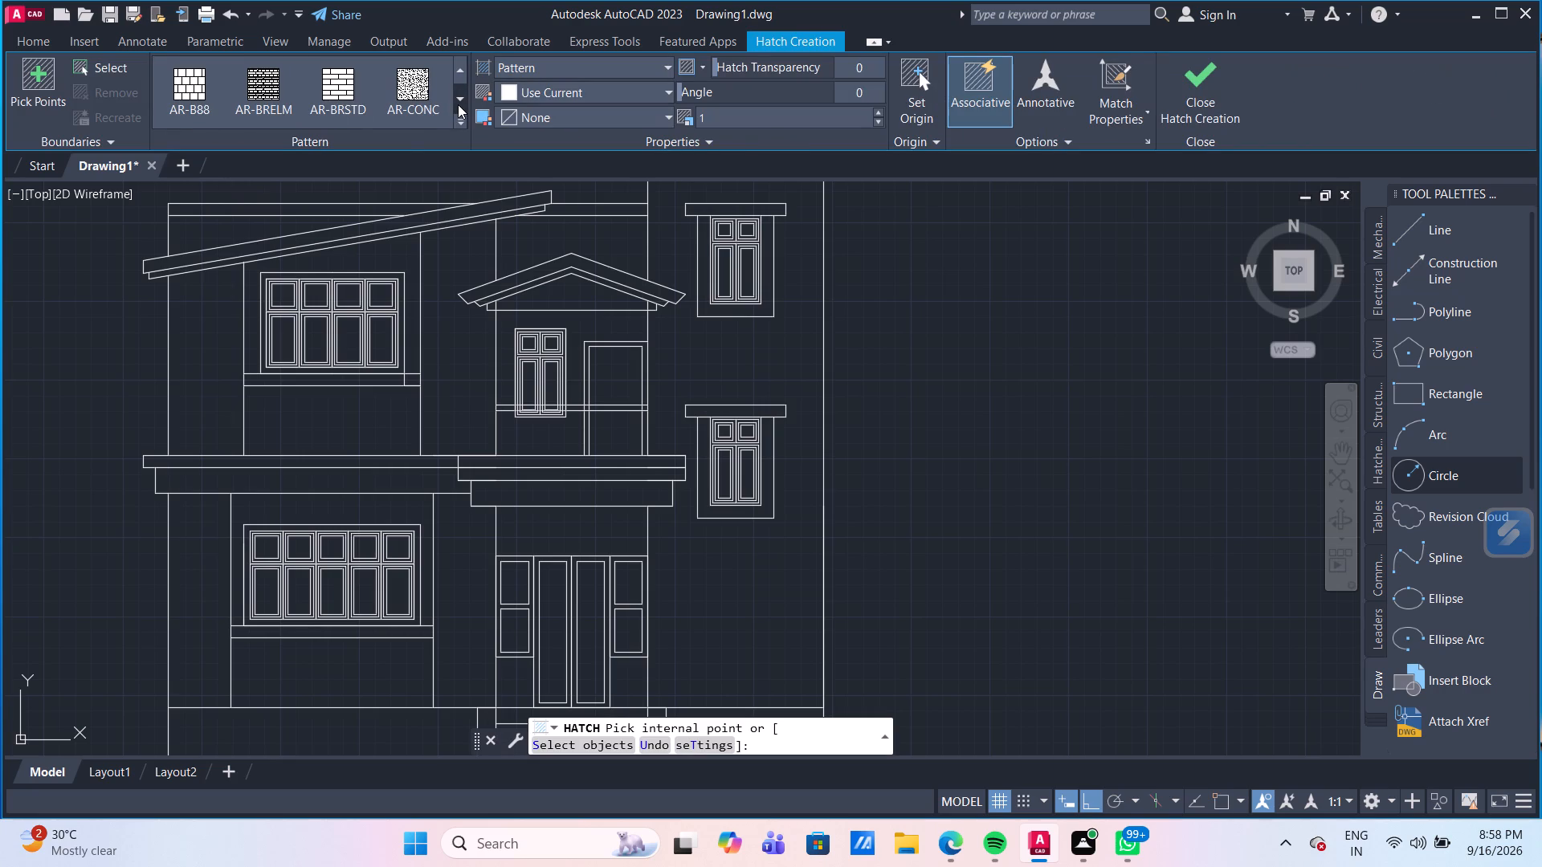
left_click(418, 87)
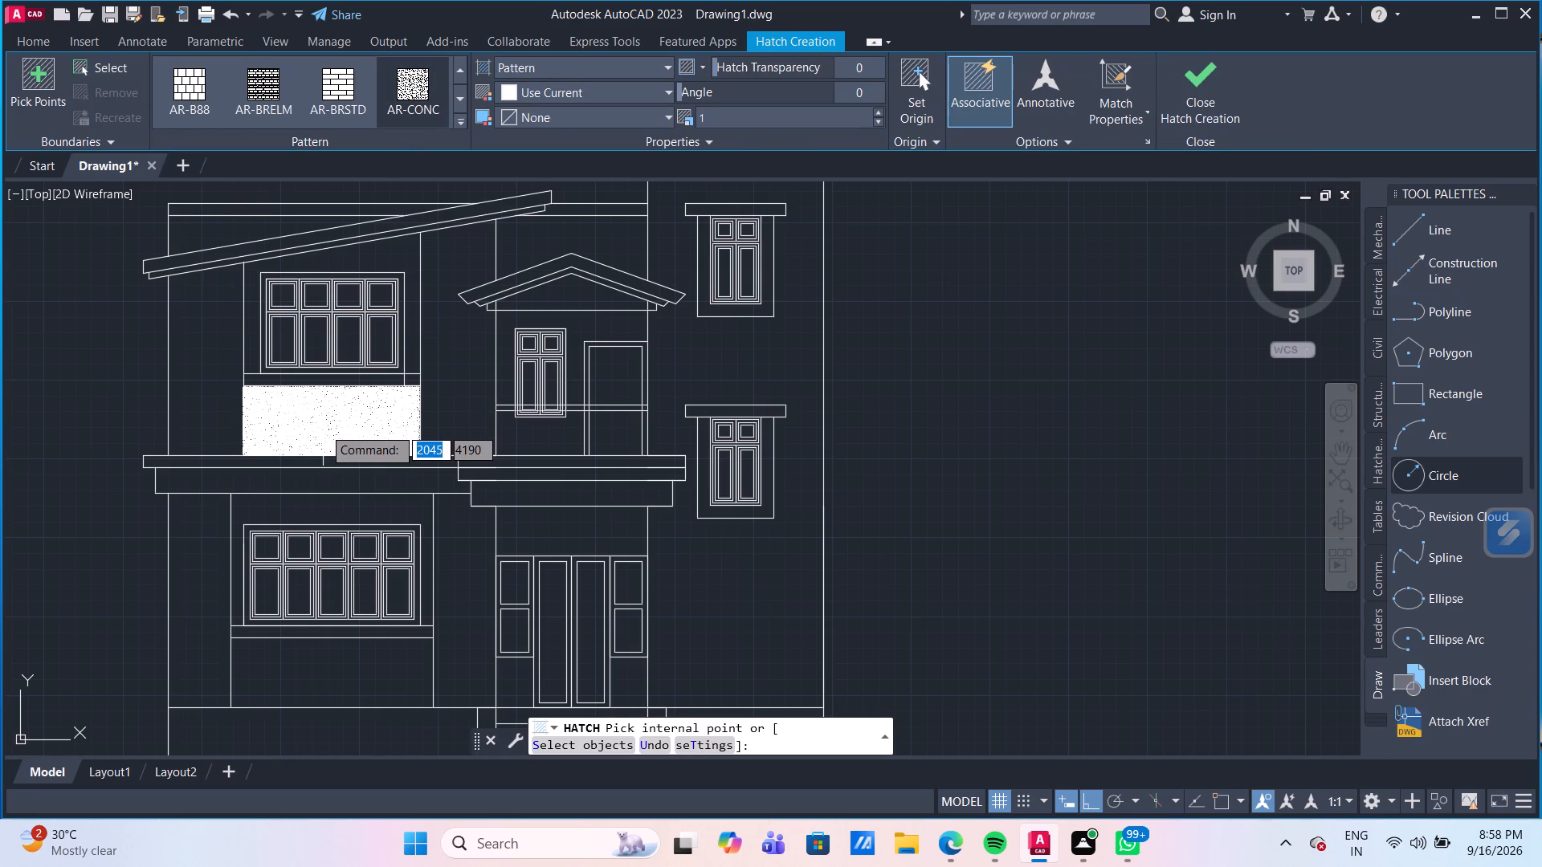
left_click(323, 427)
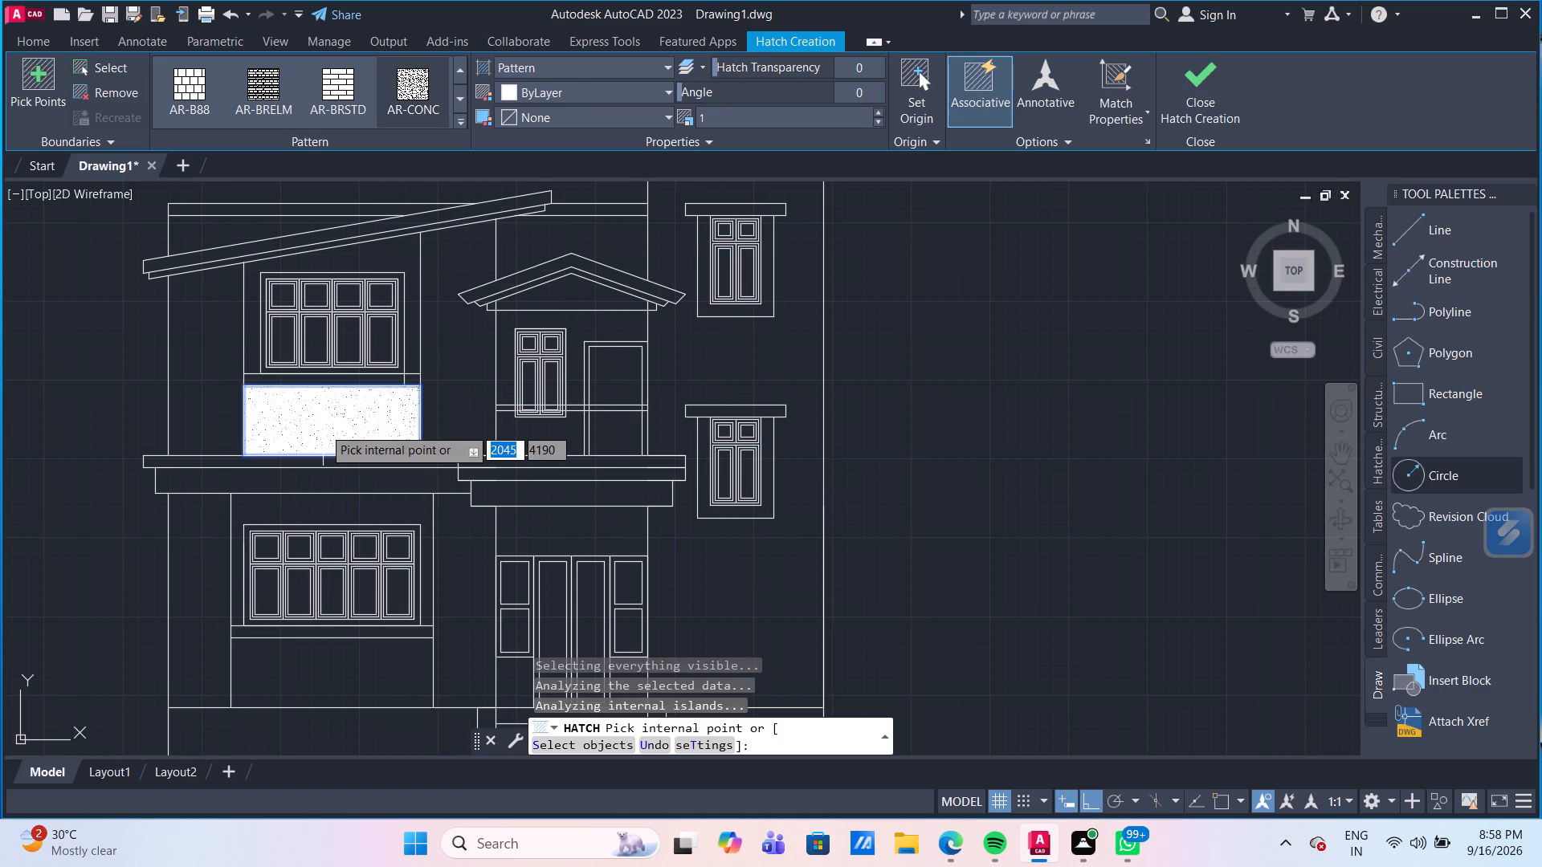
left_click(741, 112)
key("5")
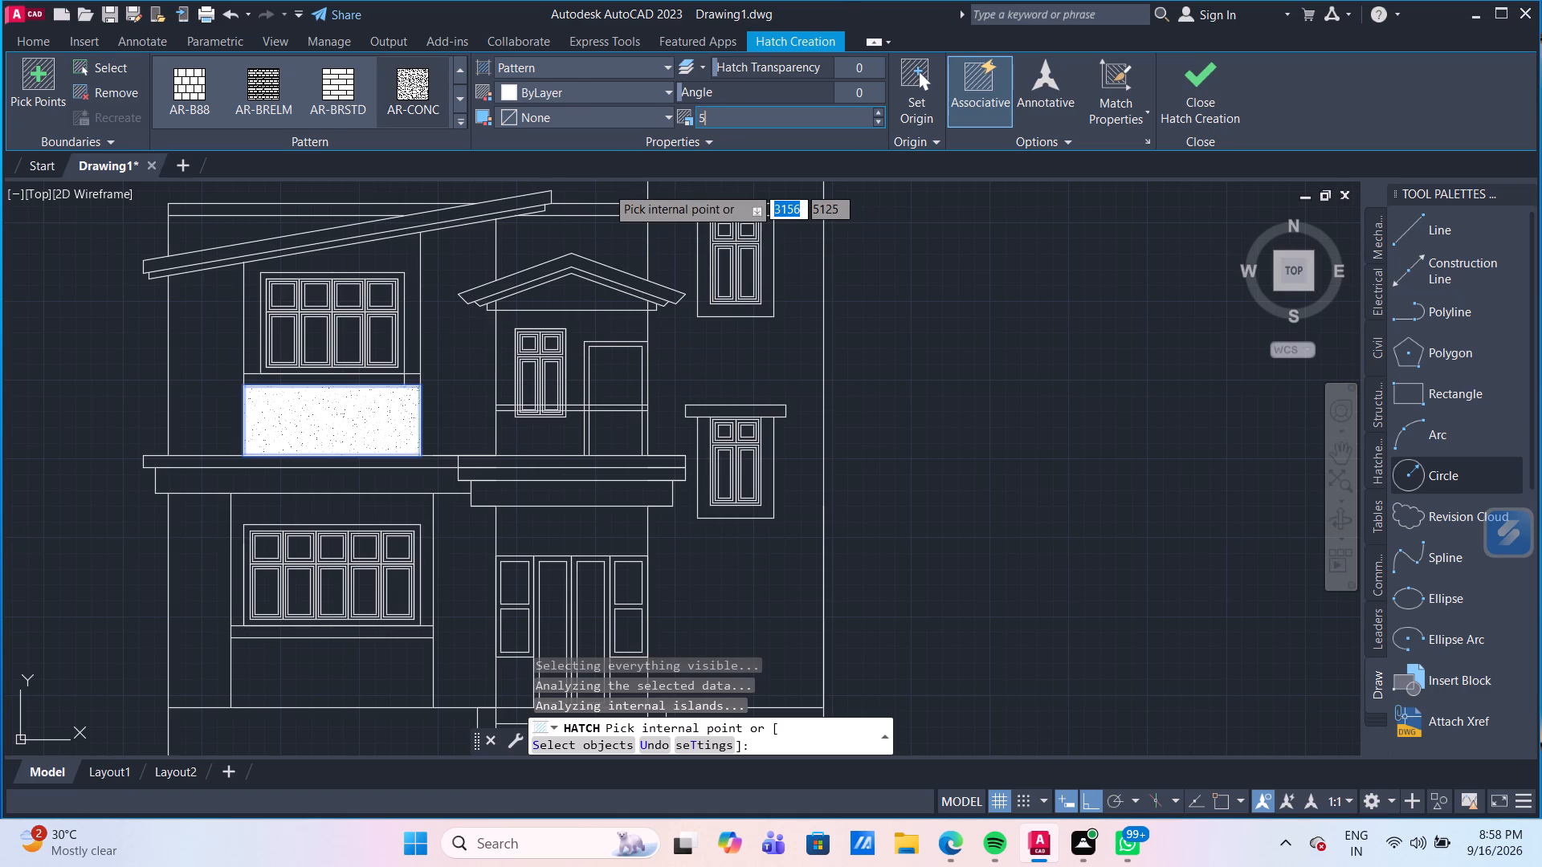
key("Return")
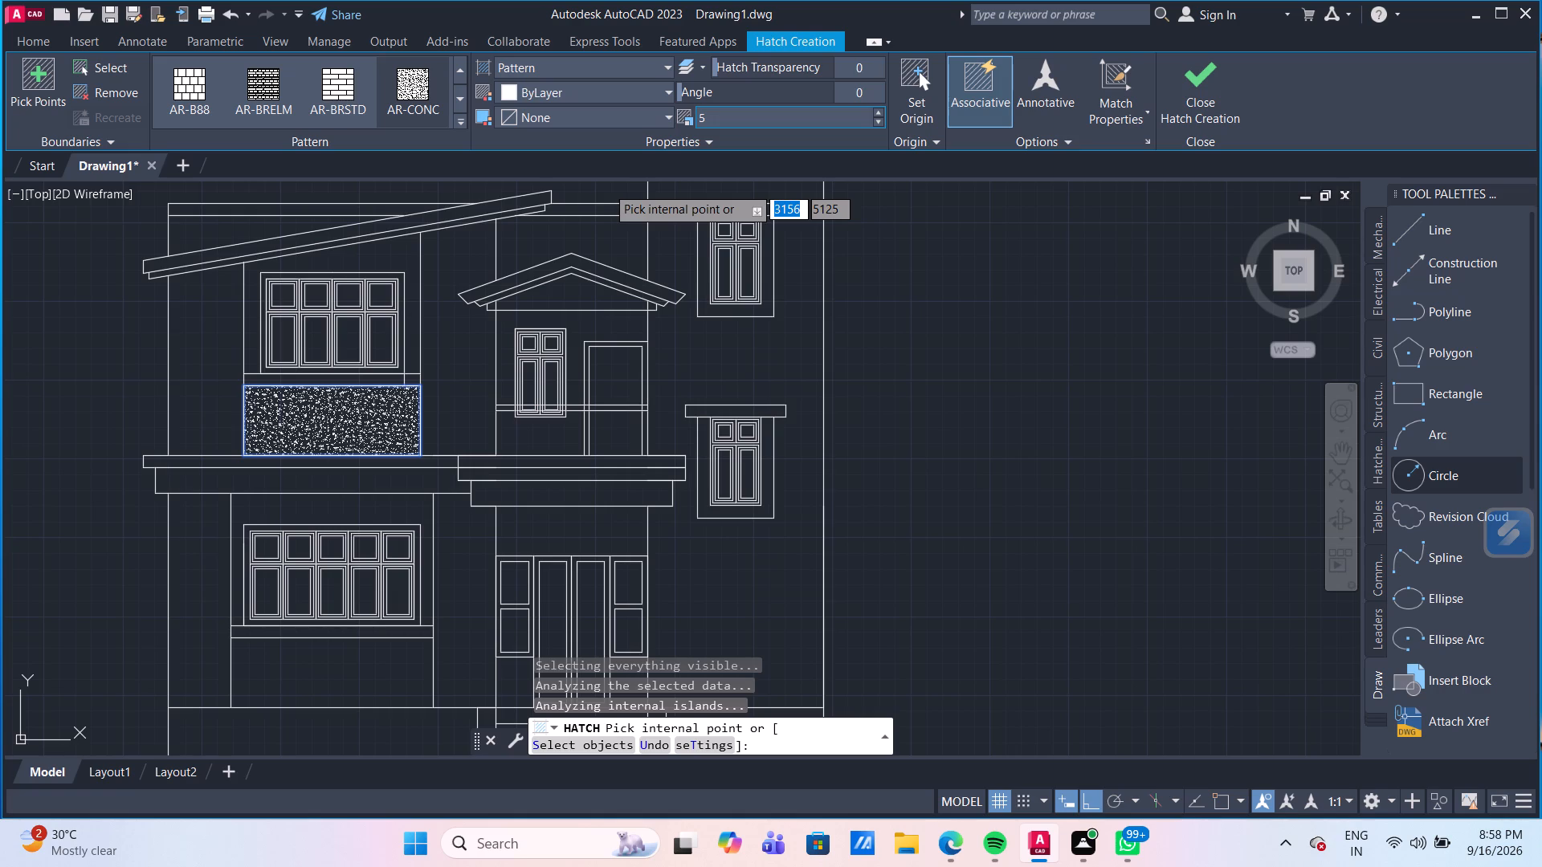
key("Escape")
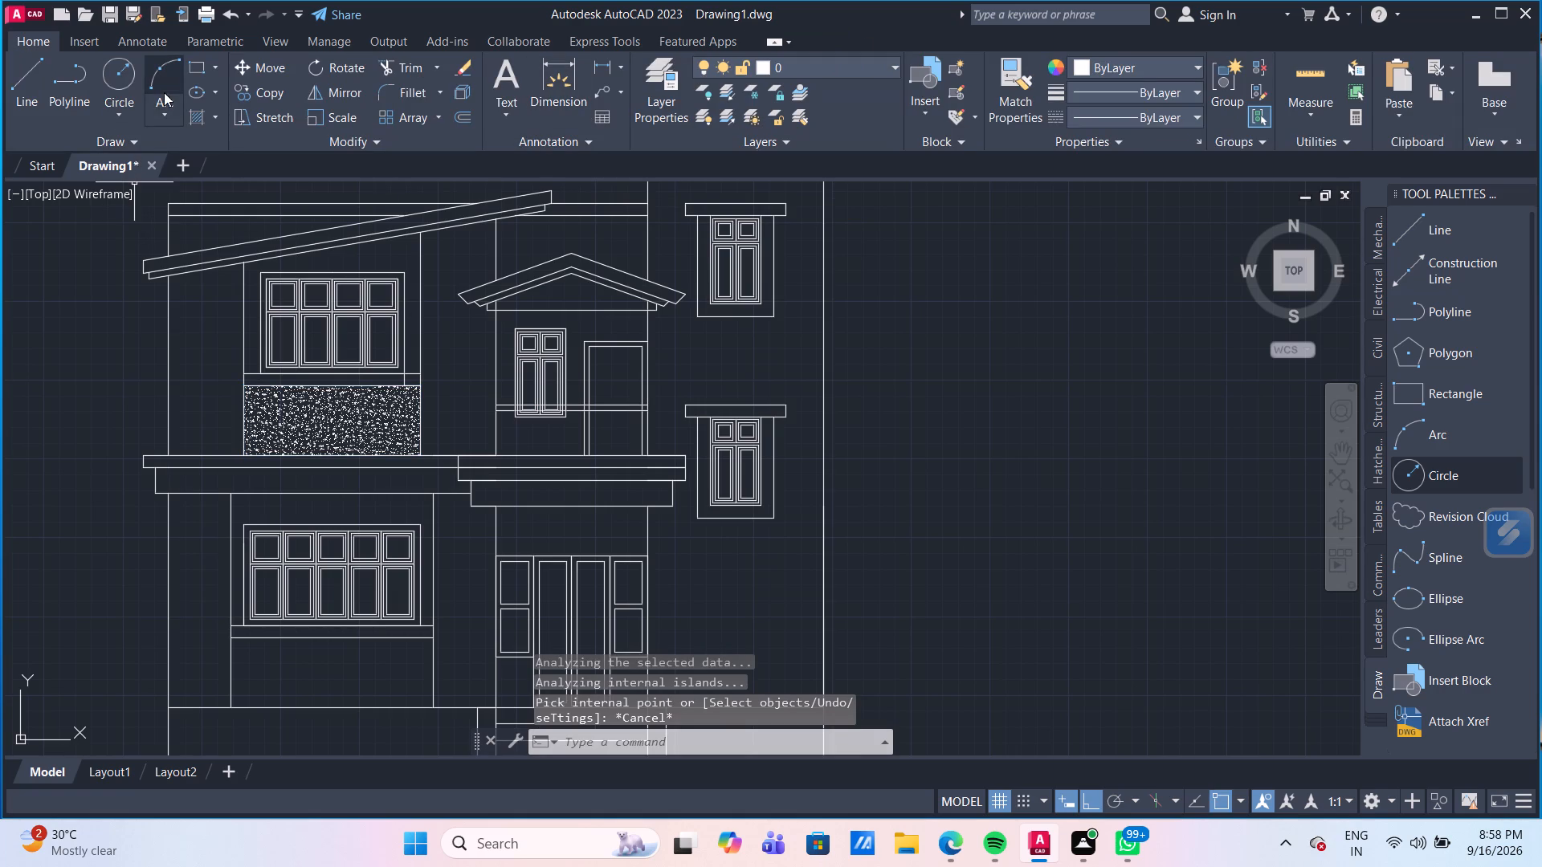
Hatch the wall area surrounding the upper-floor four-pane window with the AR-SAND pattern.
left_click(198, 115)
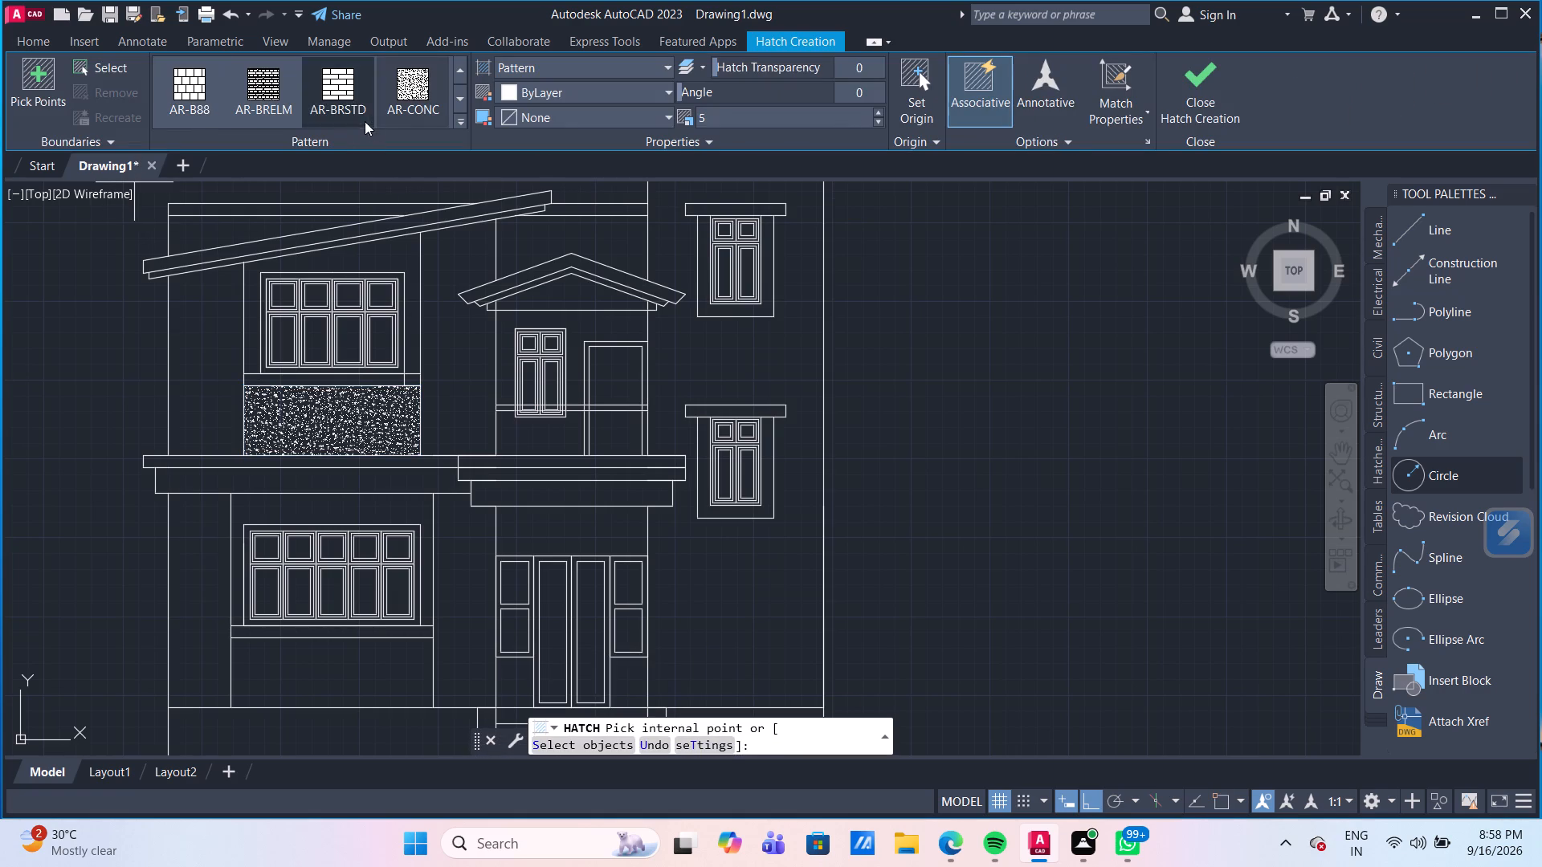
left_click(464, 95)
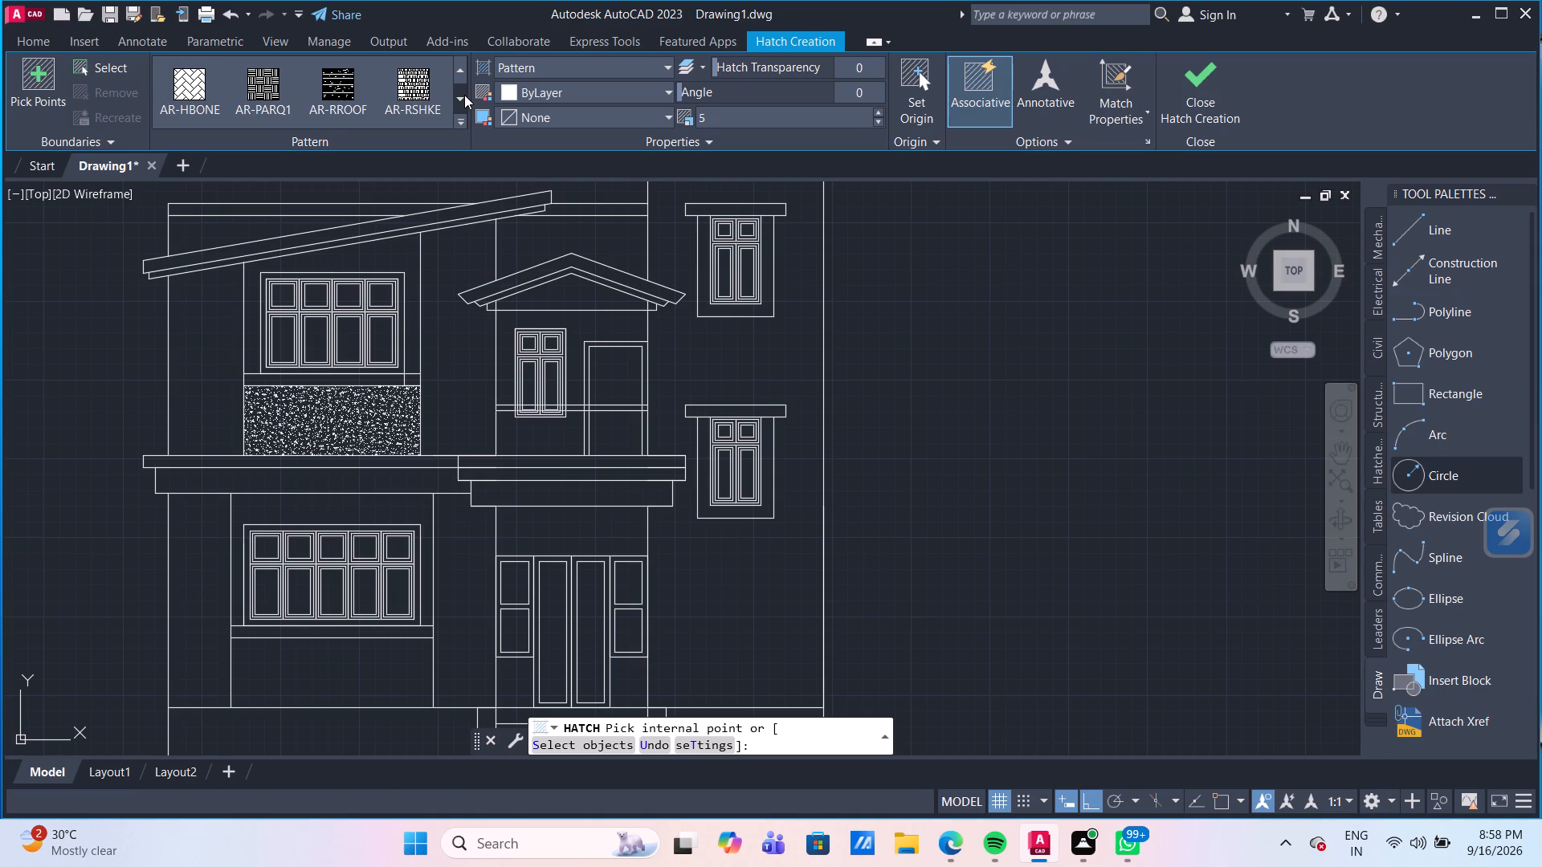
left_click(464, 95)
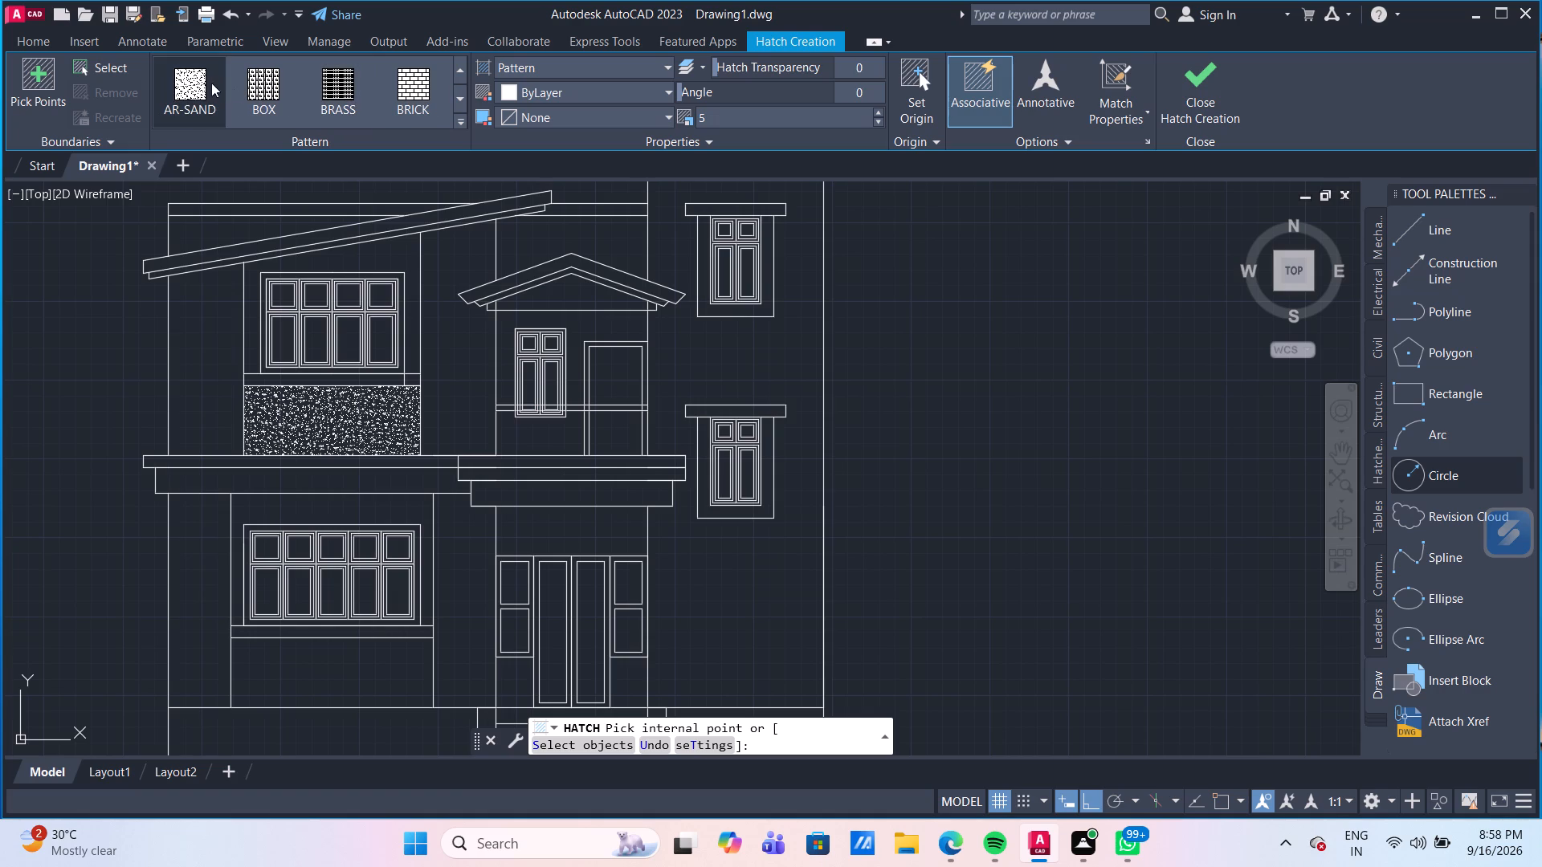
left_click(193, 80)
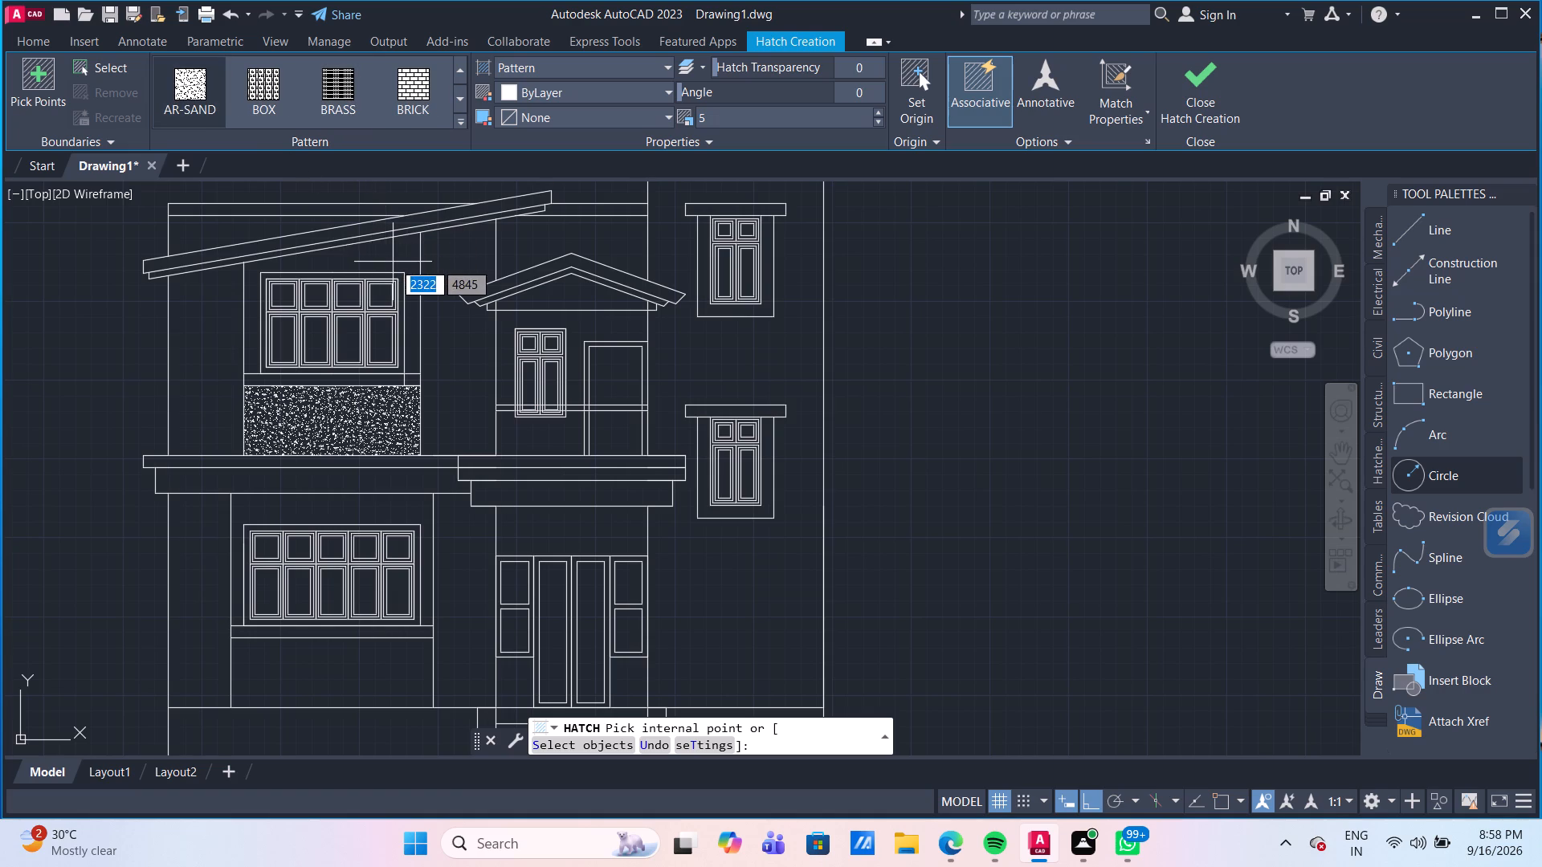
left_click(390, 260)
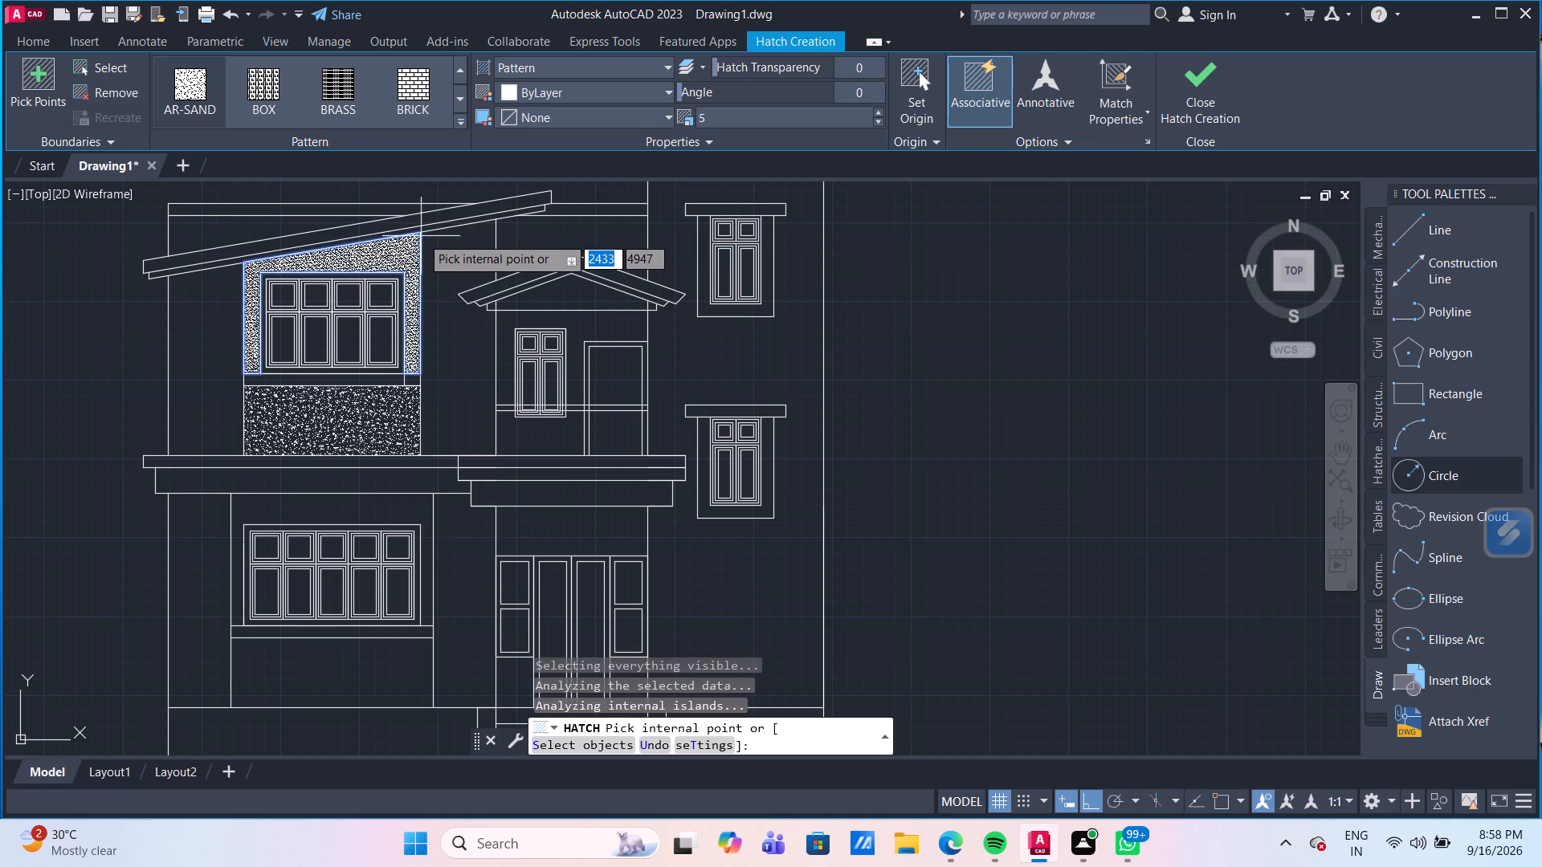
key("Escape")
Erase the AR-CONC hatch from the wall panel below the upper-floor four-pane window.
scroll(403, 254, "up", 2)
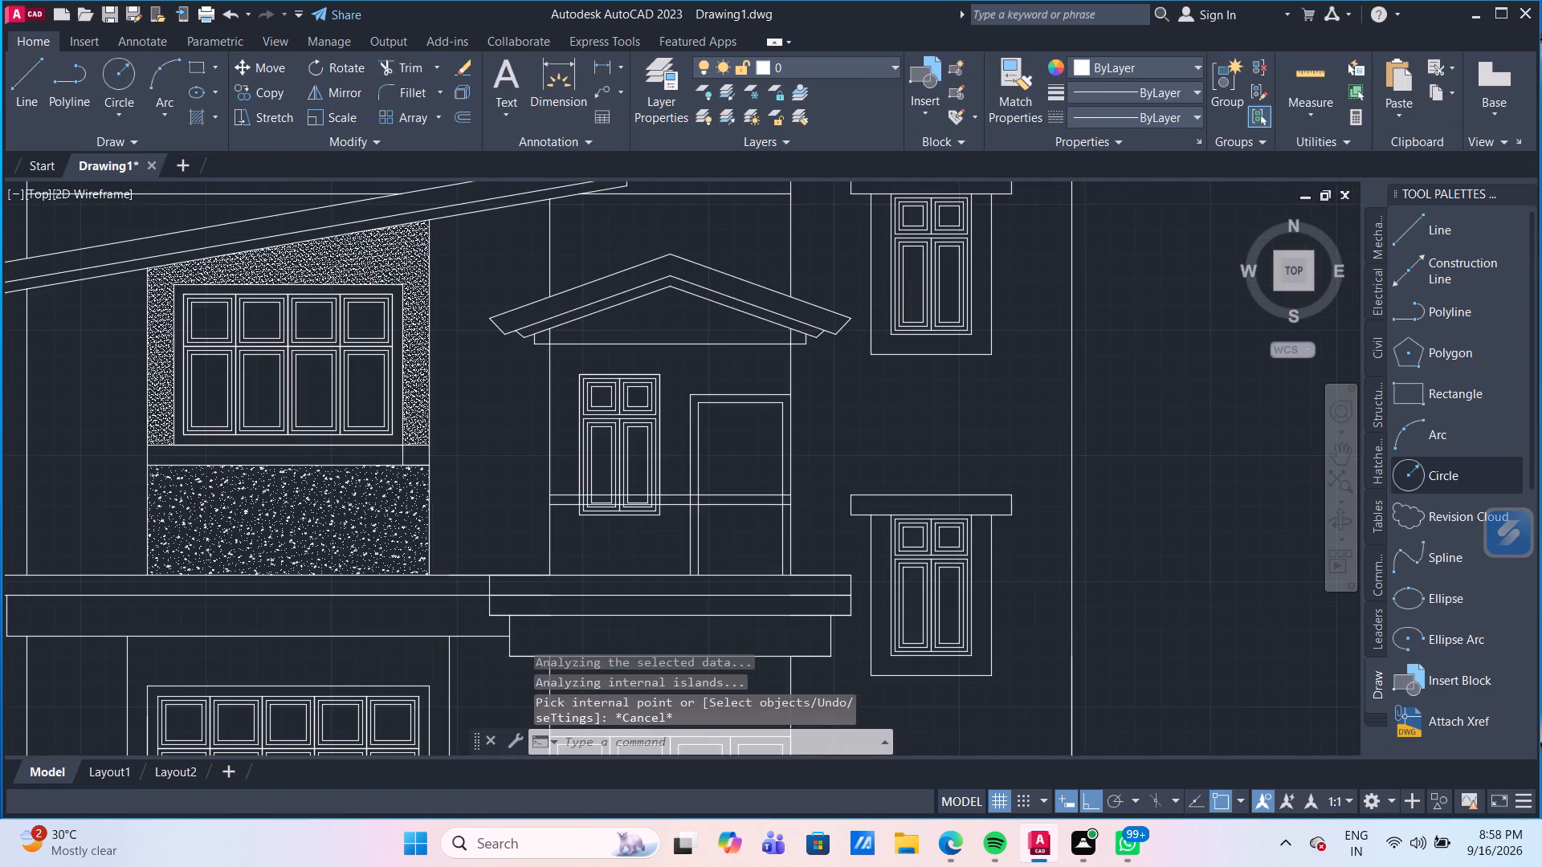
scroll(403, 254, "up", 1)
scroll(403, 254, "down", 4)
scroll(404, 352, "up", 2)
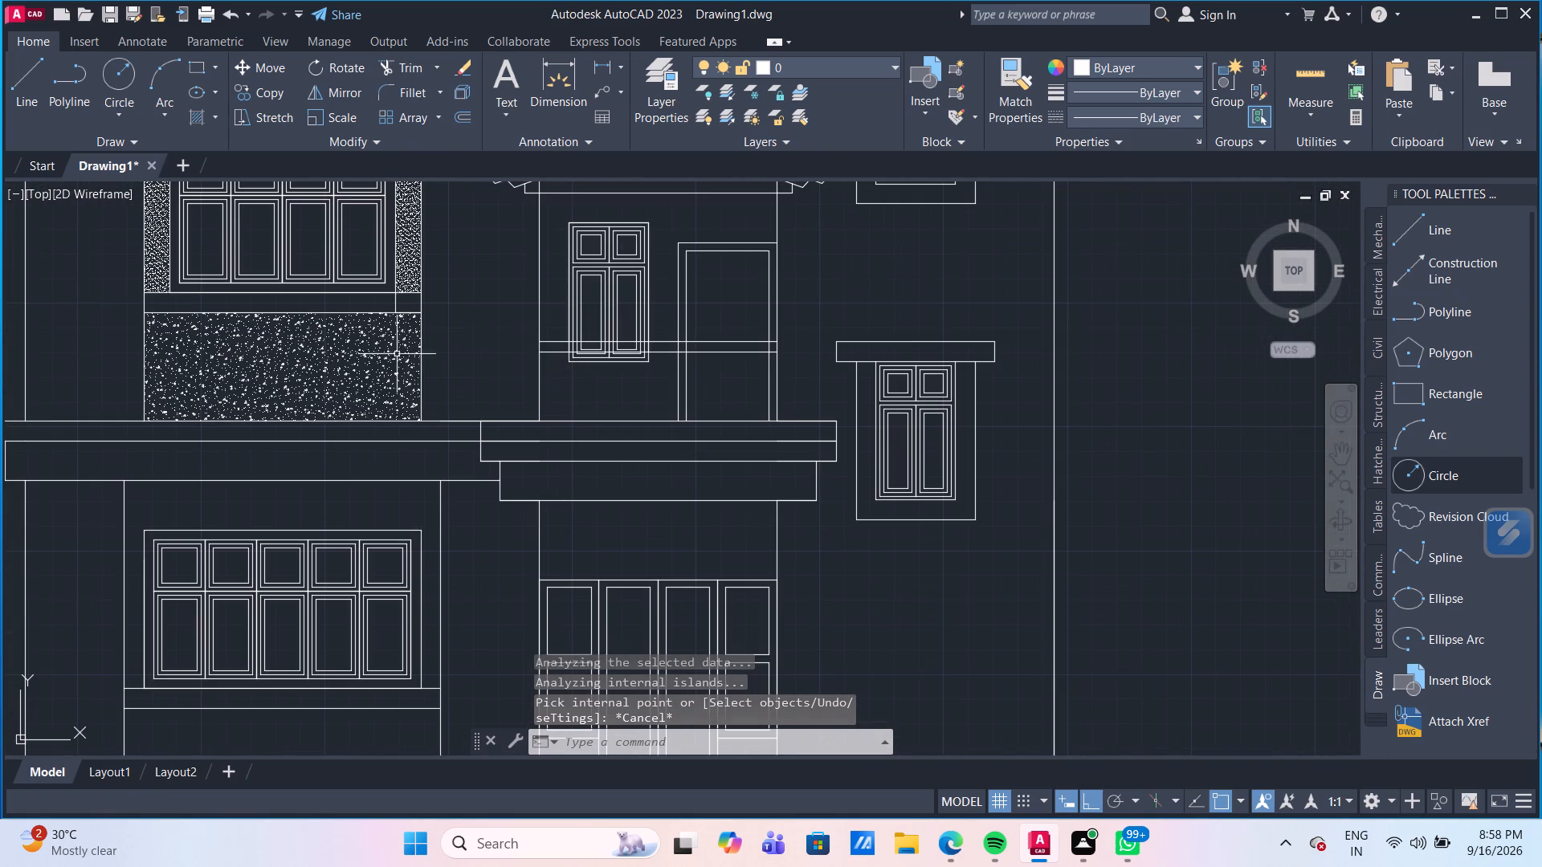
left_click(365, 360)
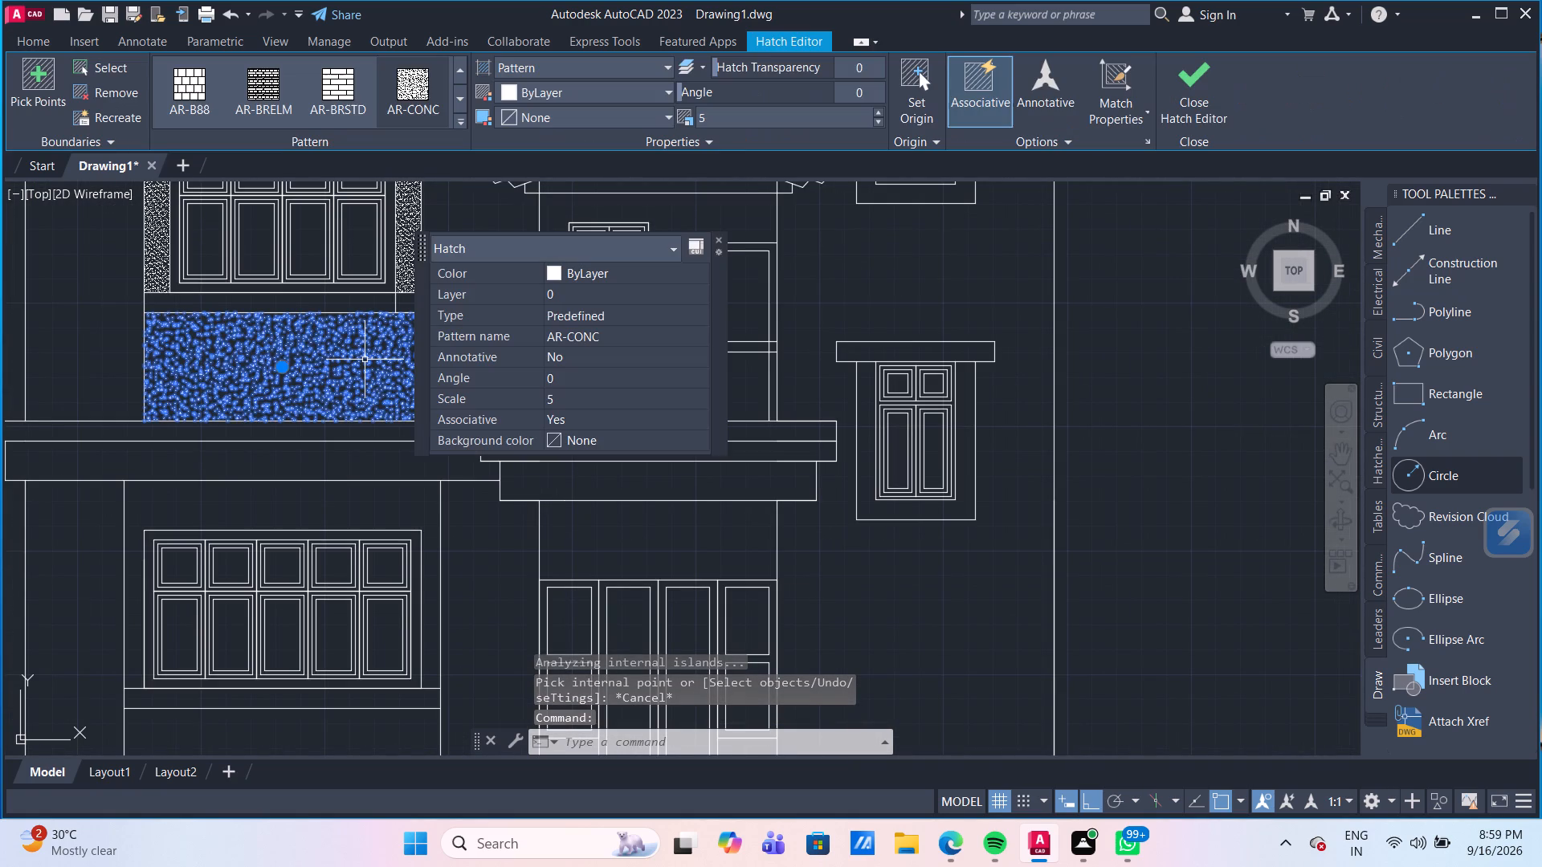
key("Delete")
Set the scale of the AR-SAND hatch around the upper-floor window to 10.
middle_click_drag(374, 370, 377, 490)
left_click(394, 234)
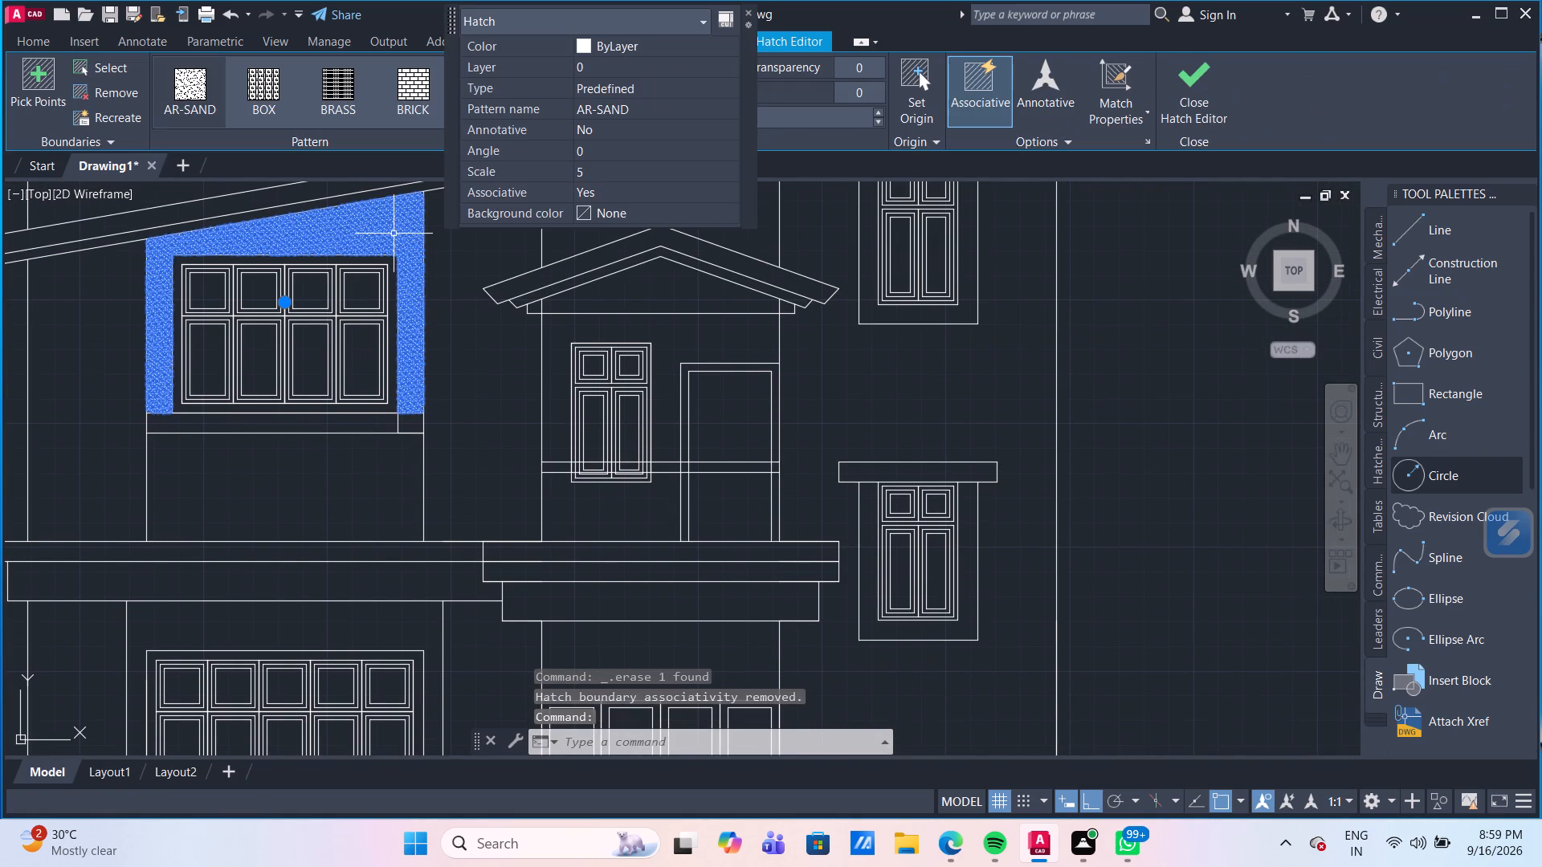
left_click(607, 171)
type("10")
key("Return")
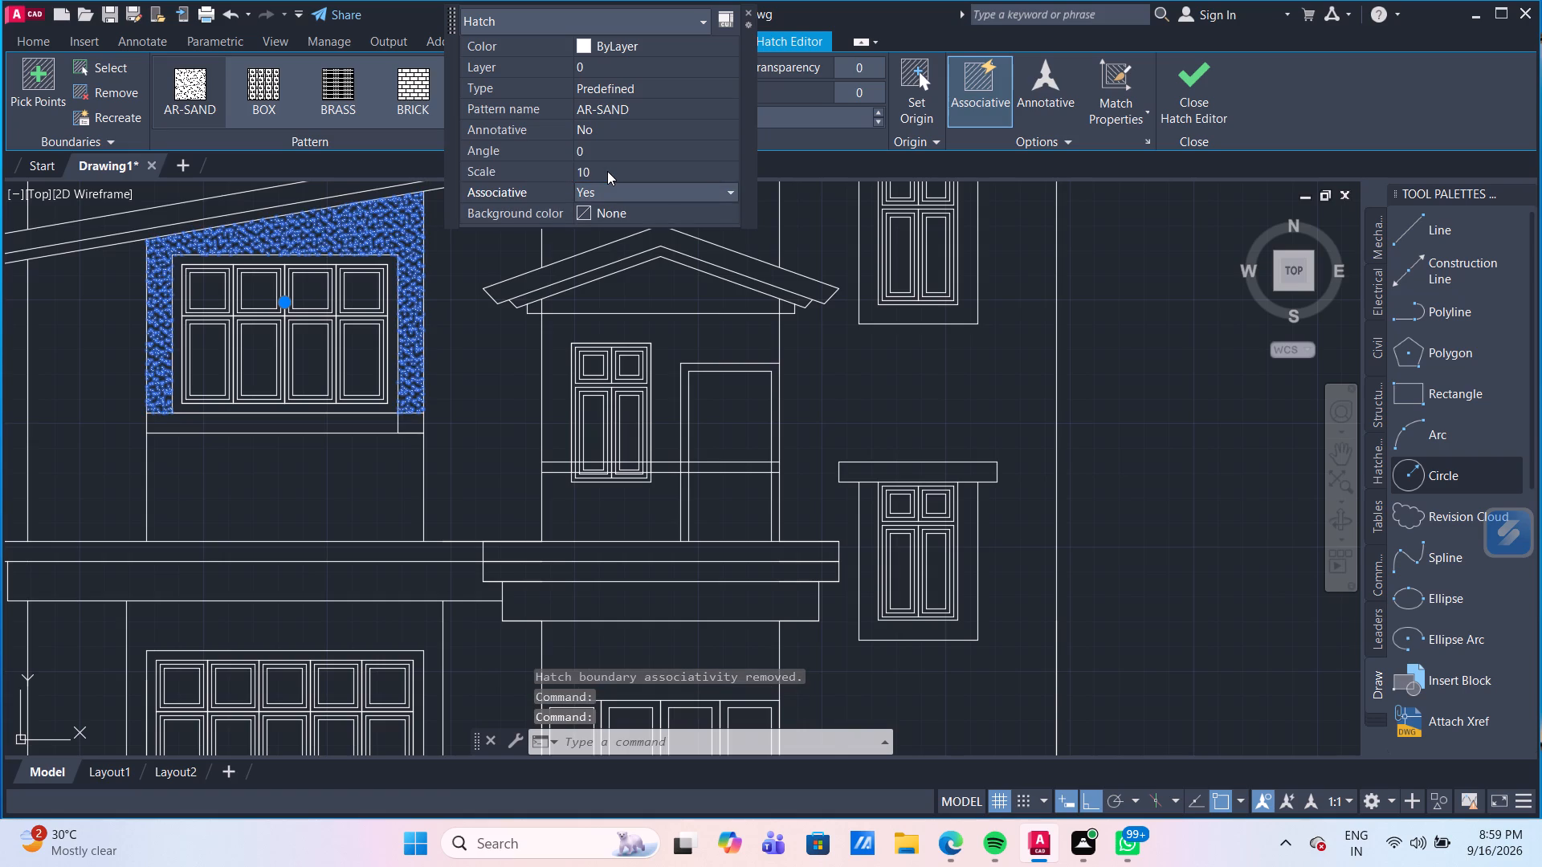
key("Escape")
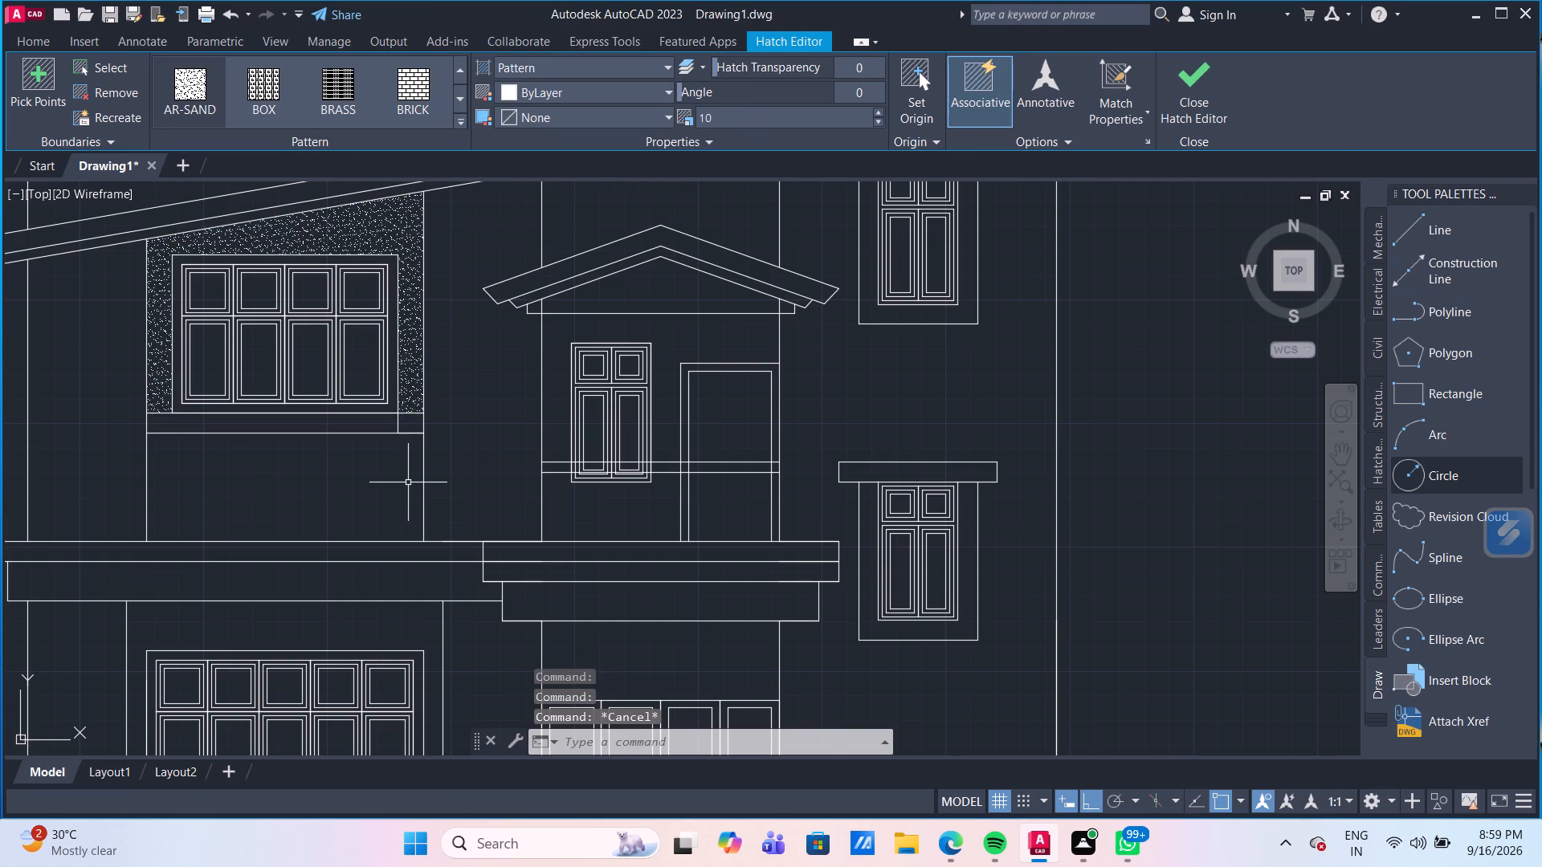
Set the scale of the AR-SAND hatch around the upper-floor window to 15.
scroll(409, 484, "down", 3)
scroll(397, 483, "up", 2)
middle_click_drag(397, 483, 410, 439)
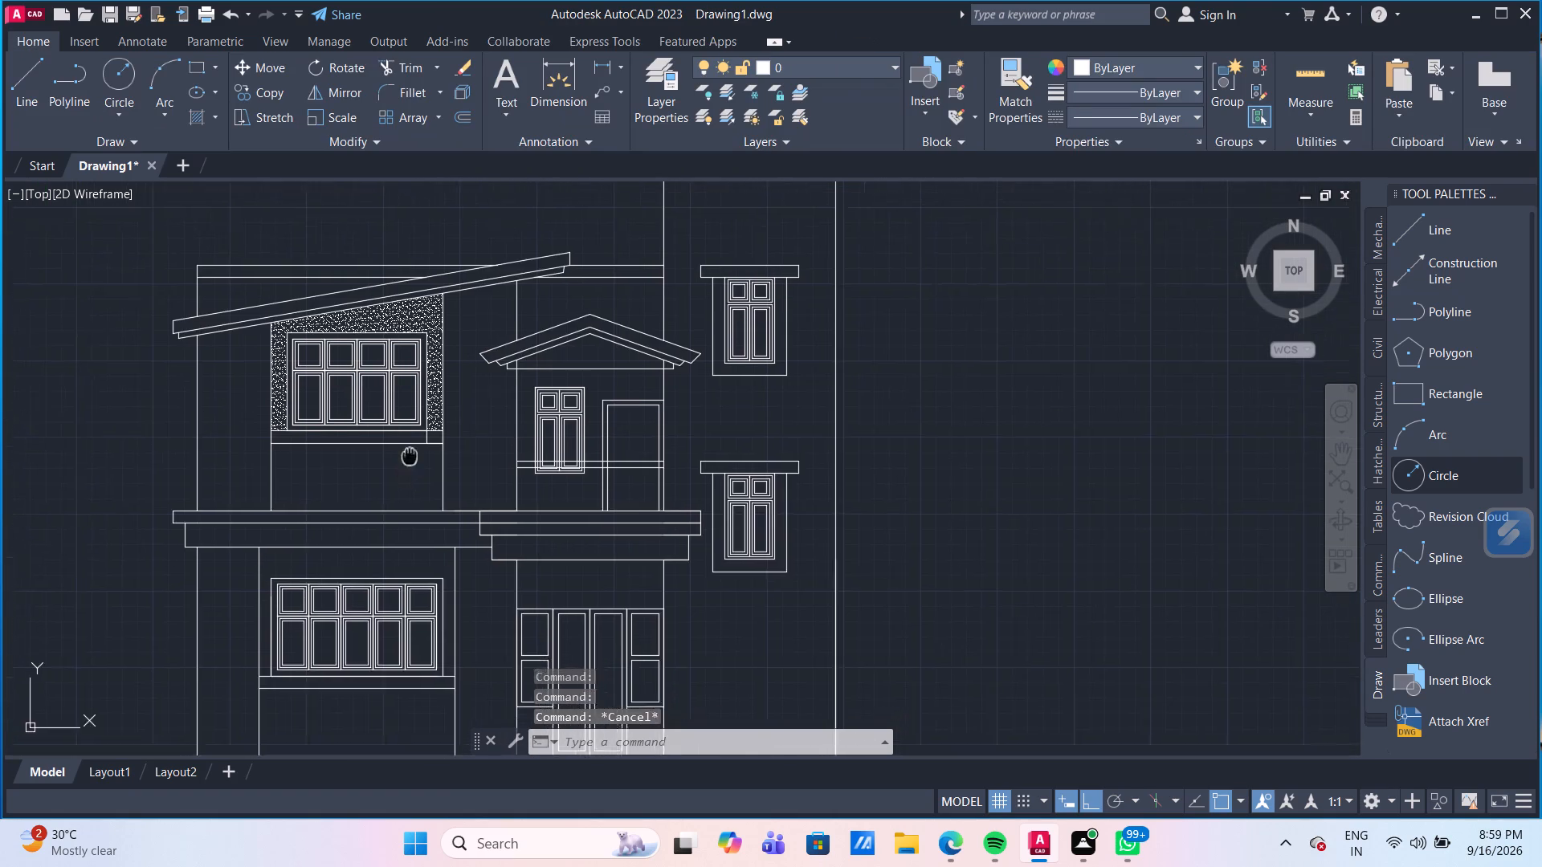
middle_click_drag(410, 439, 410, 414)
scroll(410, 414, "up", 1)
middle_click_drag(410, 414, 414, 486)
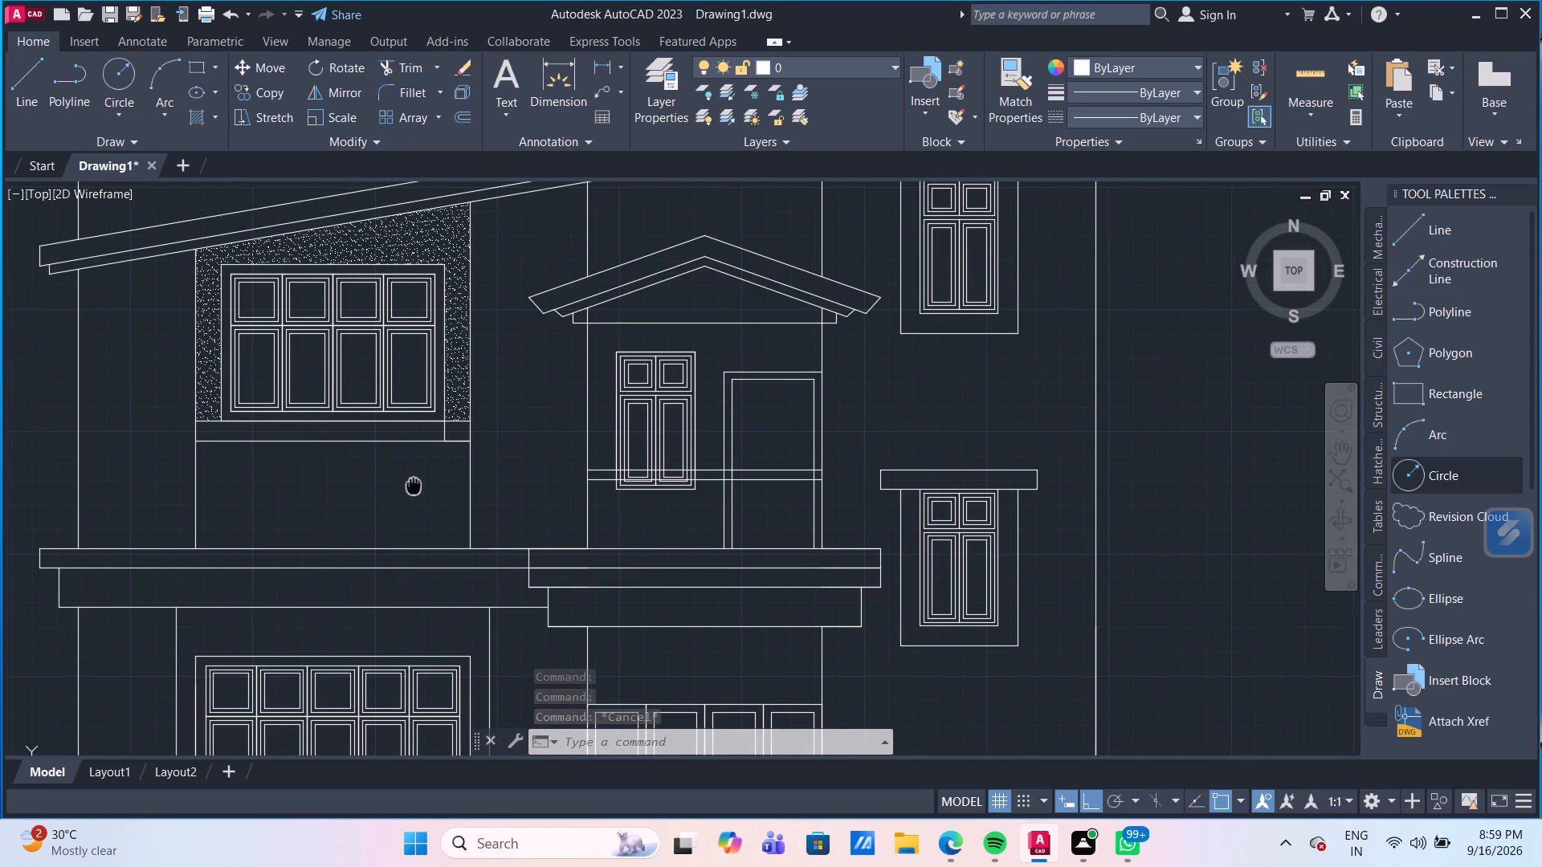
left_click(435, 250)
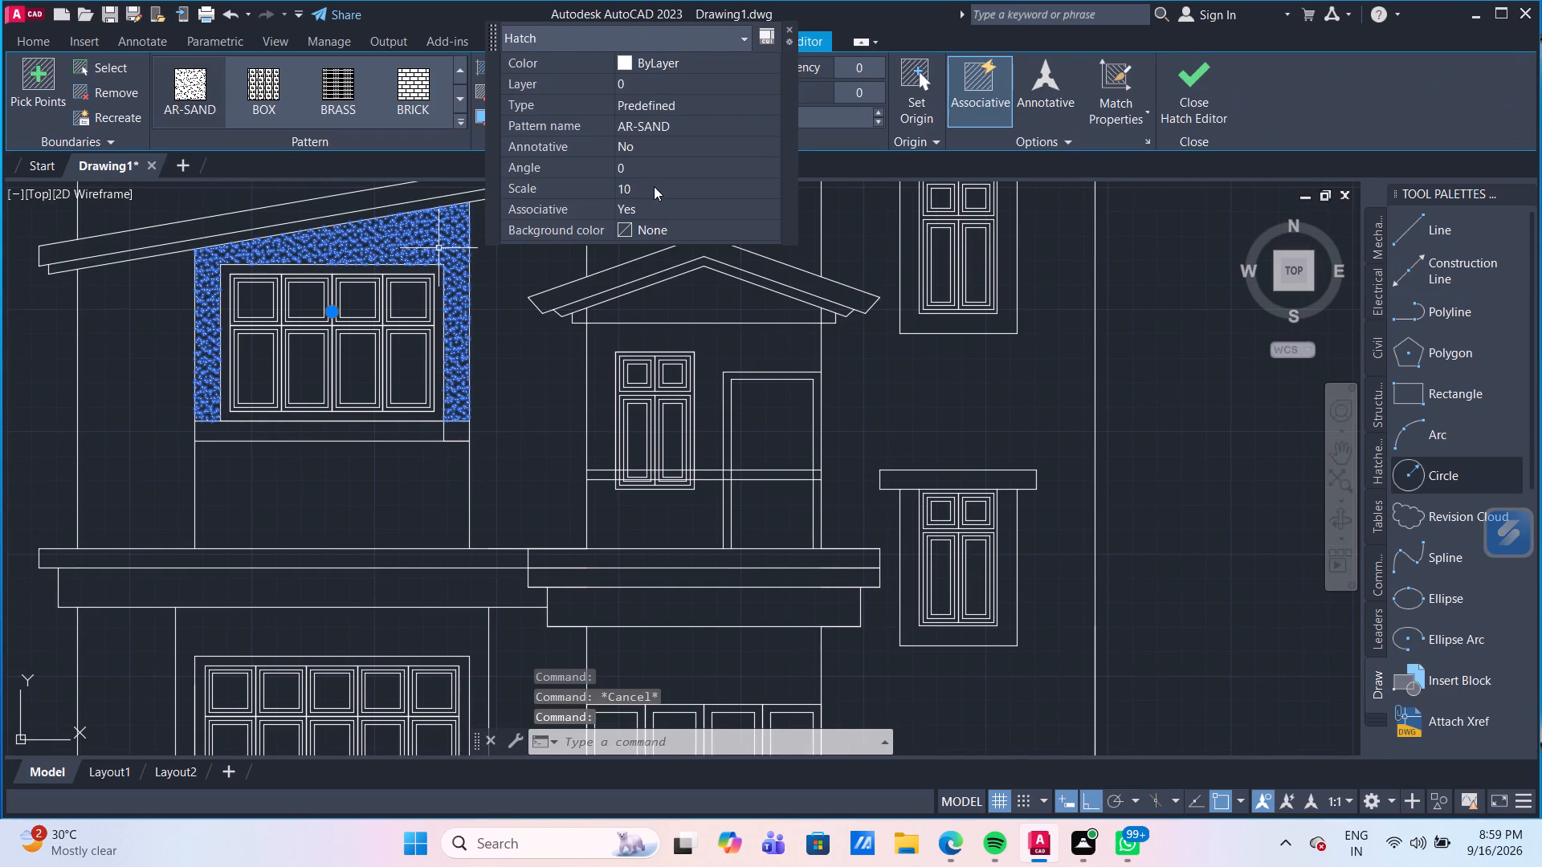
left_click(654, 186)
type("15")
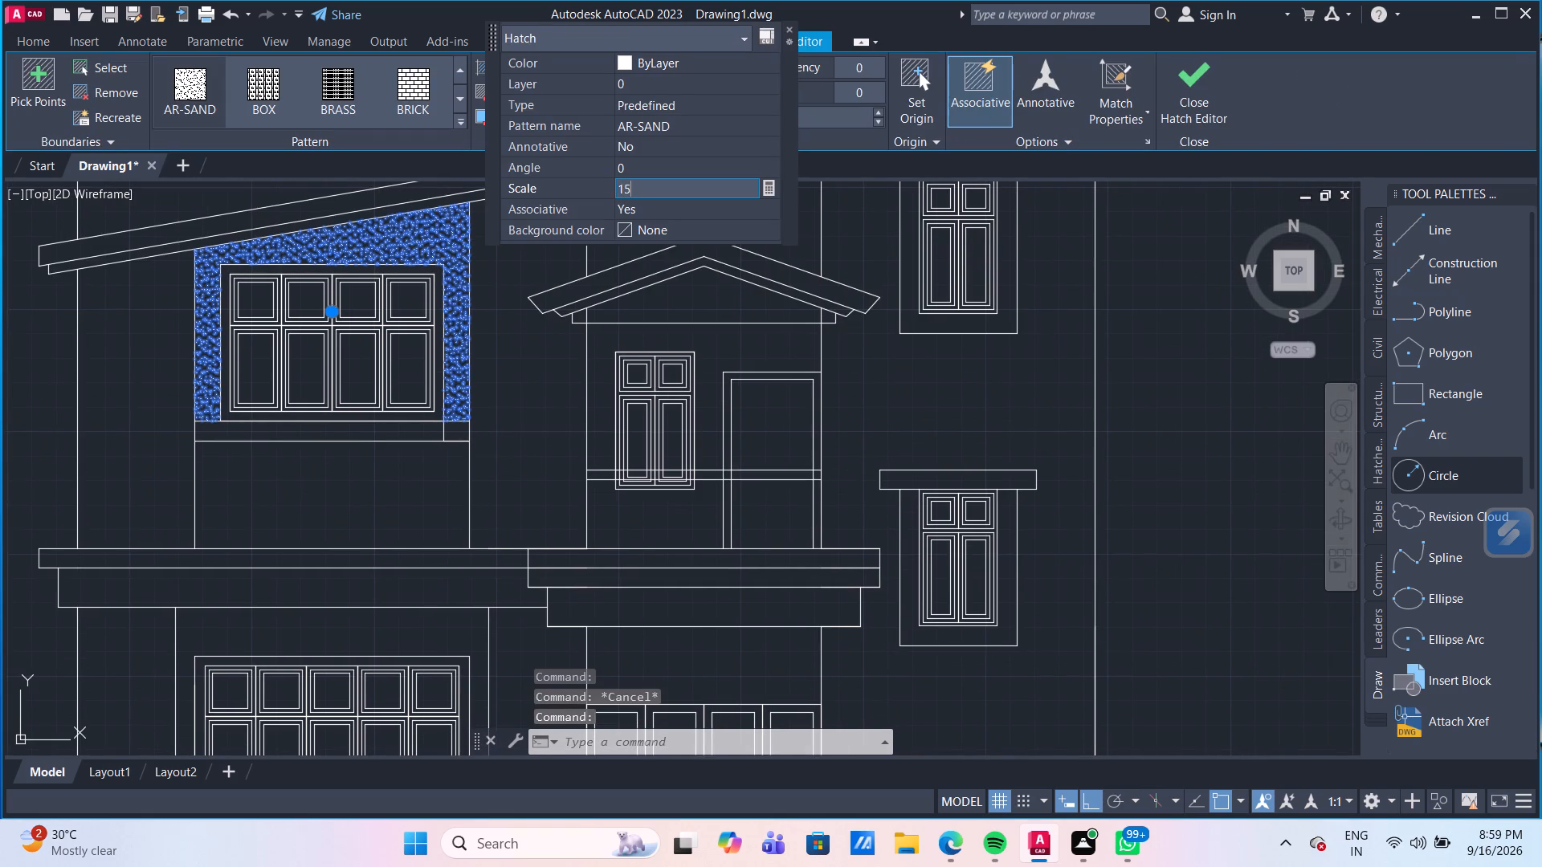
key("Return")
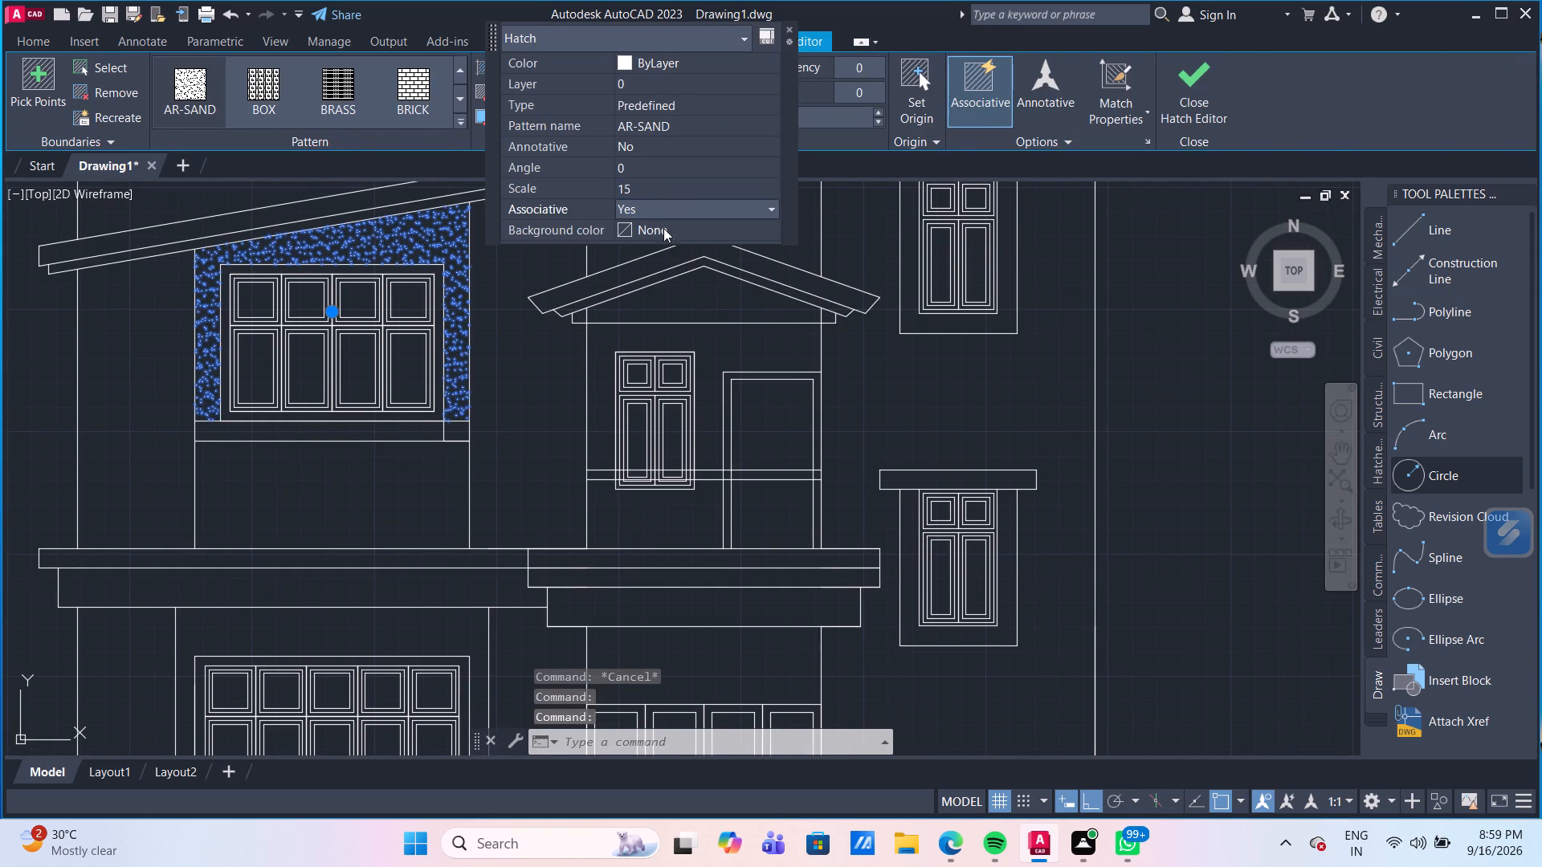
key("Escape")
Hatch the panel below the upper-floor window and the wall areas around and below the ground-floor five-pane window with AR-SAND at scale 15.
scroll(415, 450, "down", 2)
scroll(431, 472, "up", 1)
middle_click_drag(436, 467, 451, 405)
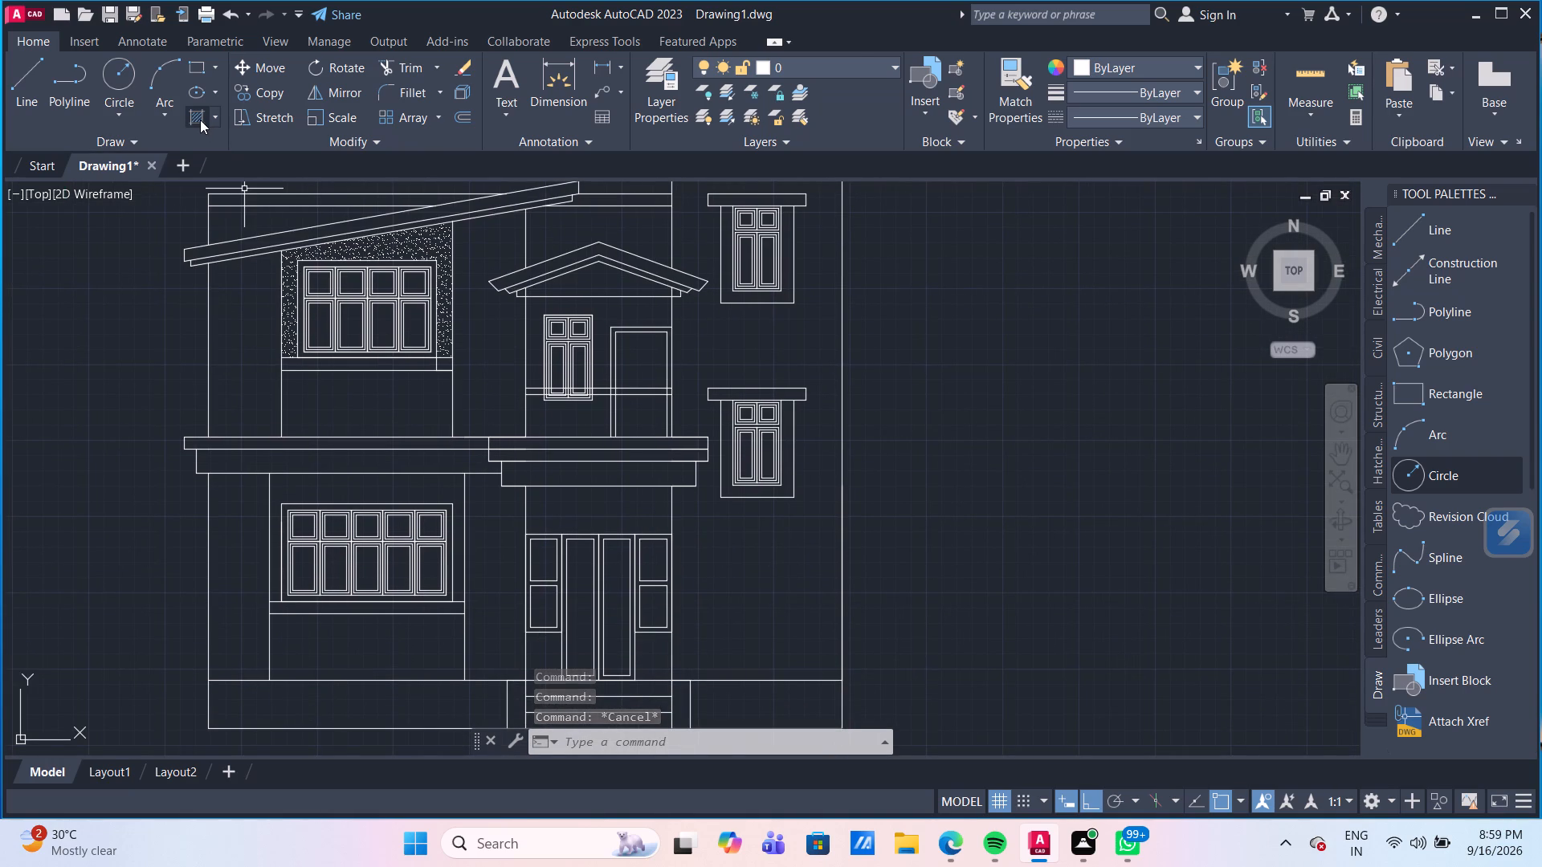
left_click(200, 120)
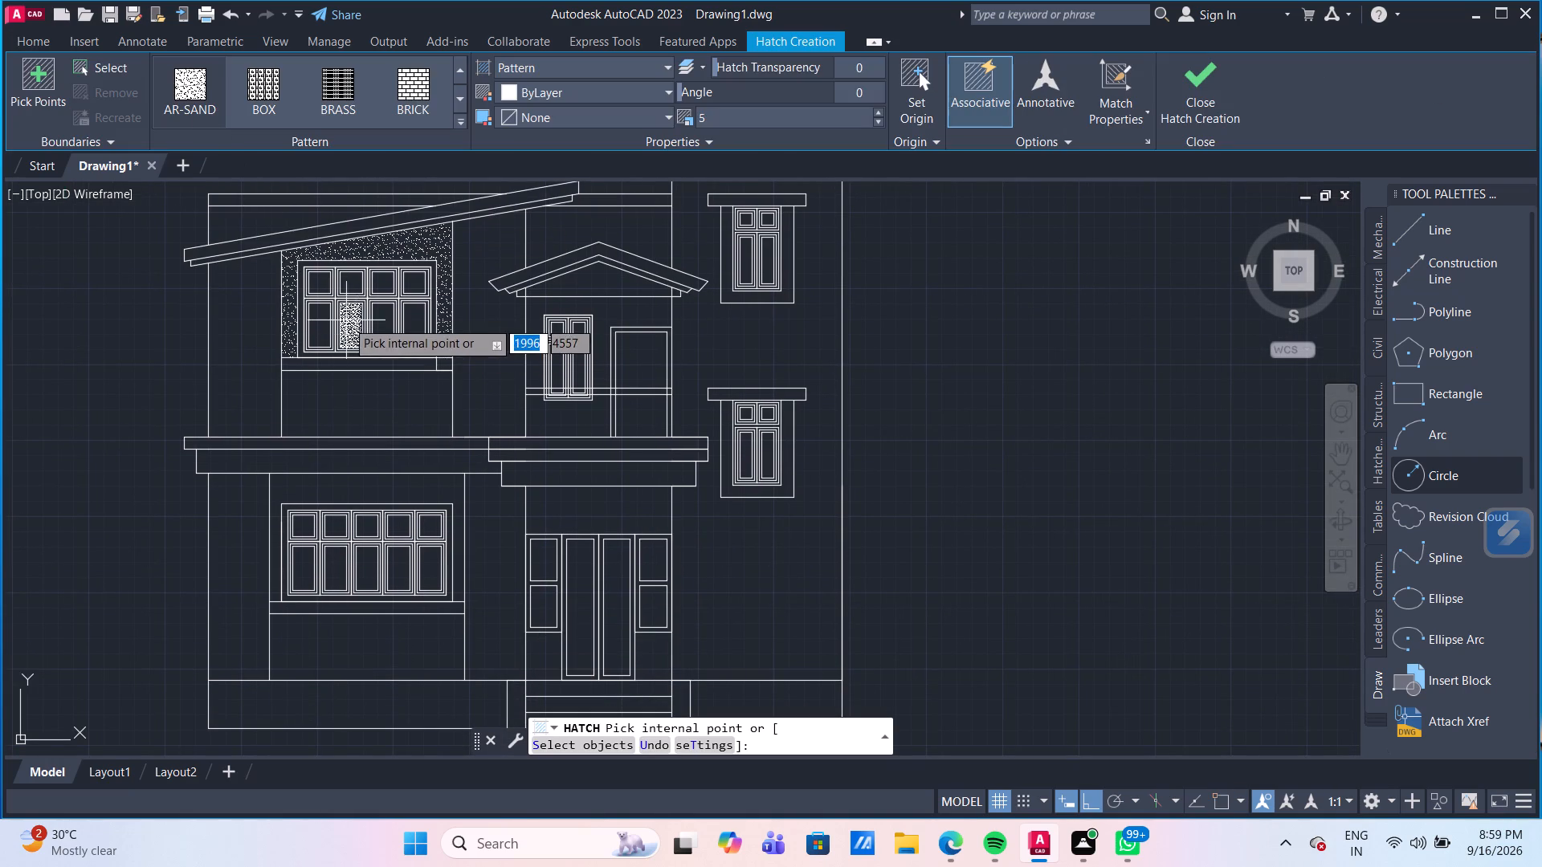
left_click(719, 120)
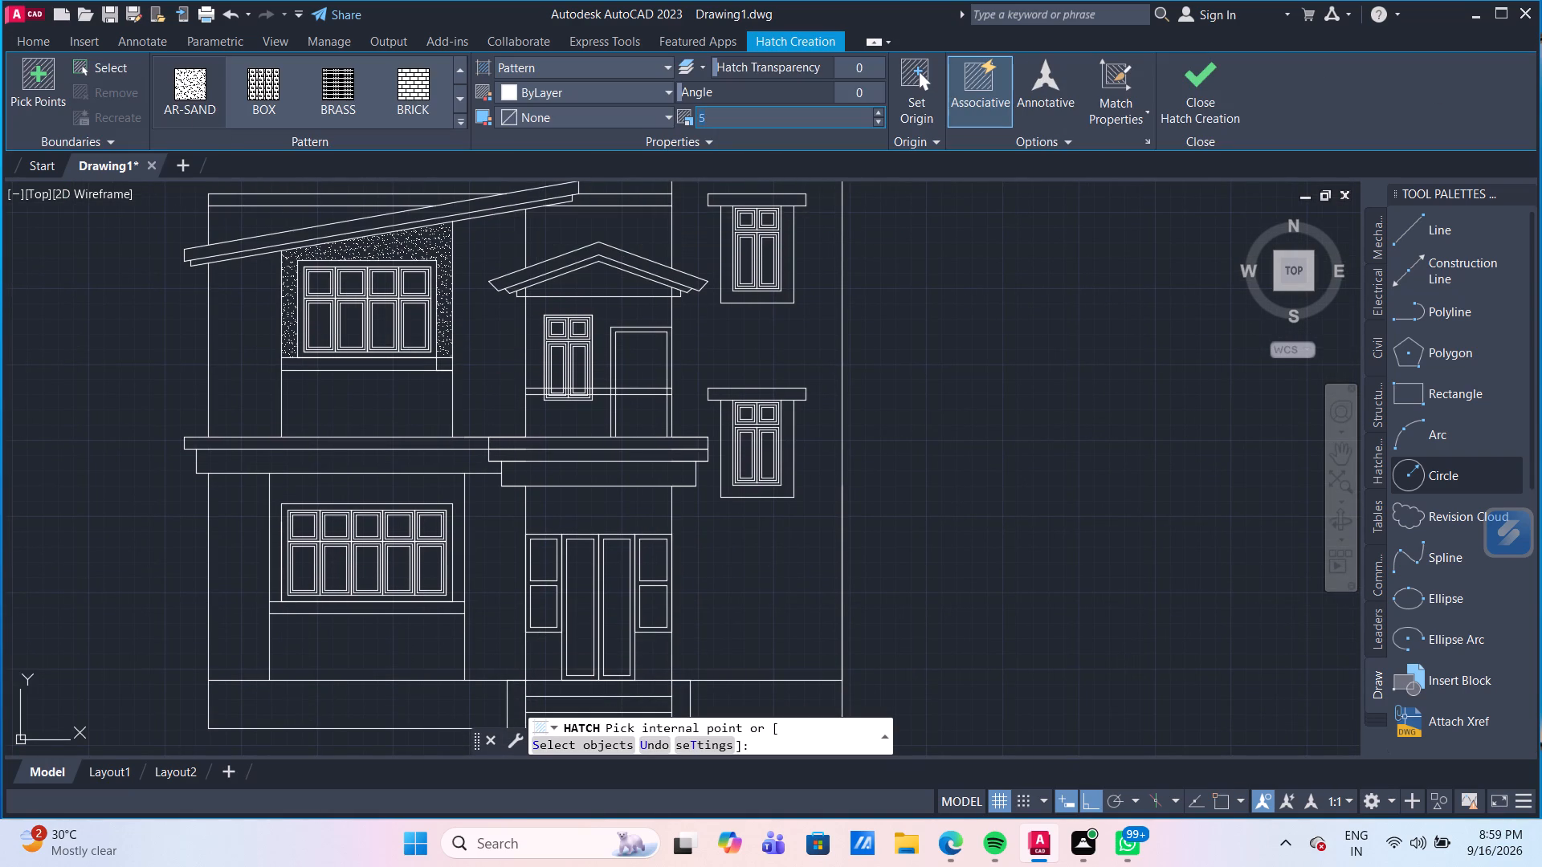
type("15")
key("Return")
left_click(401, 410)
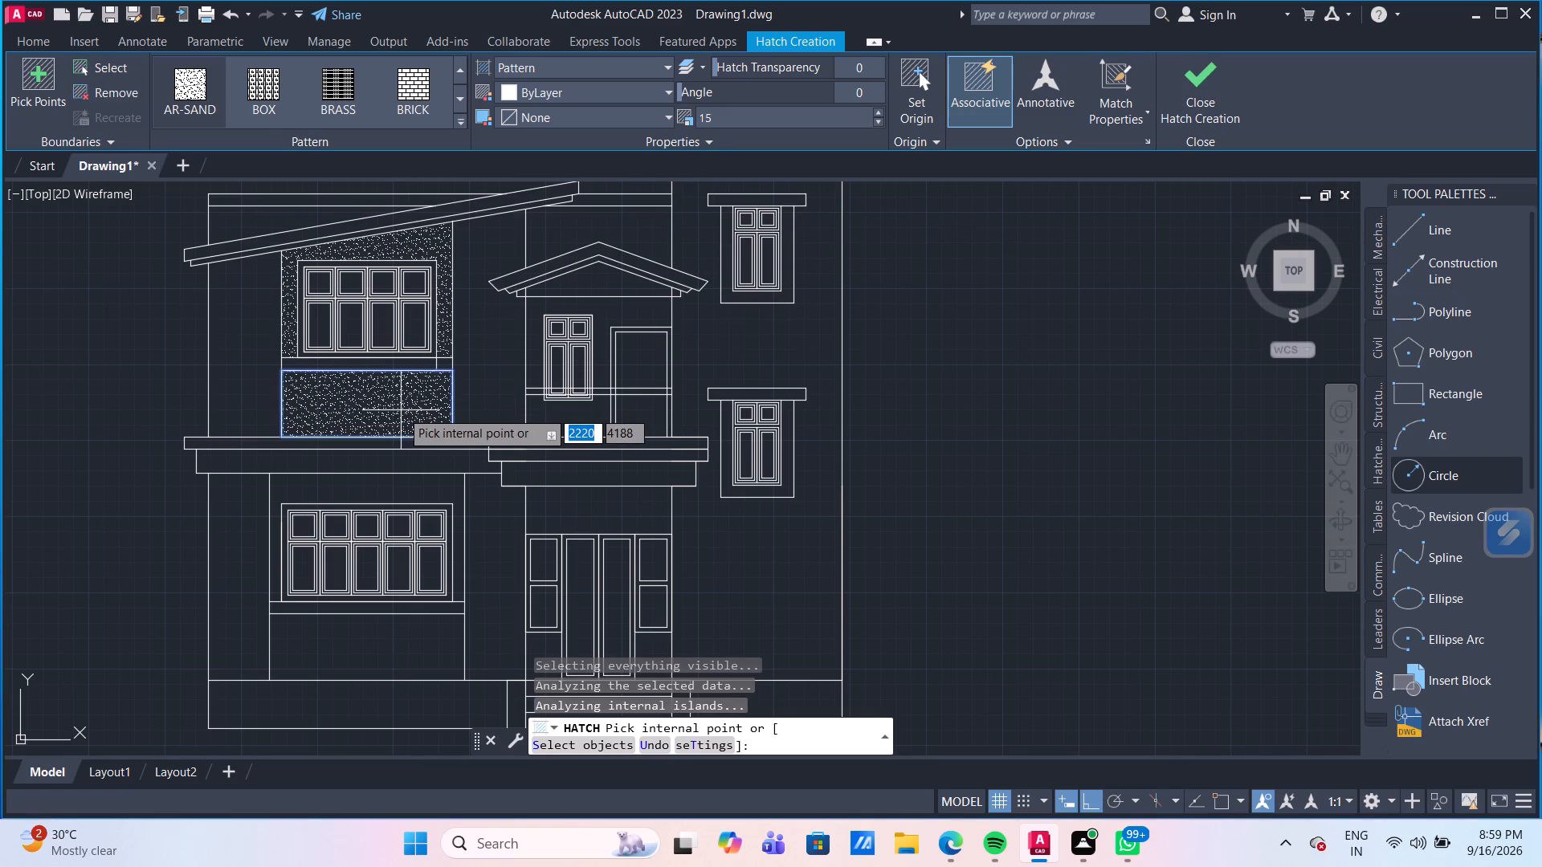
left_click(373, 492)
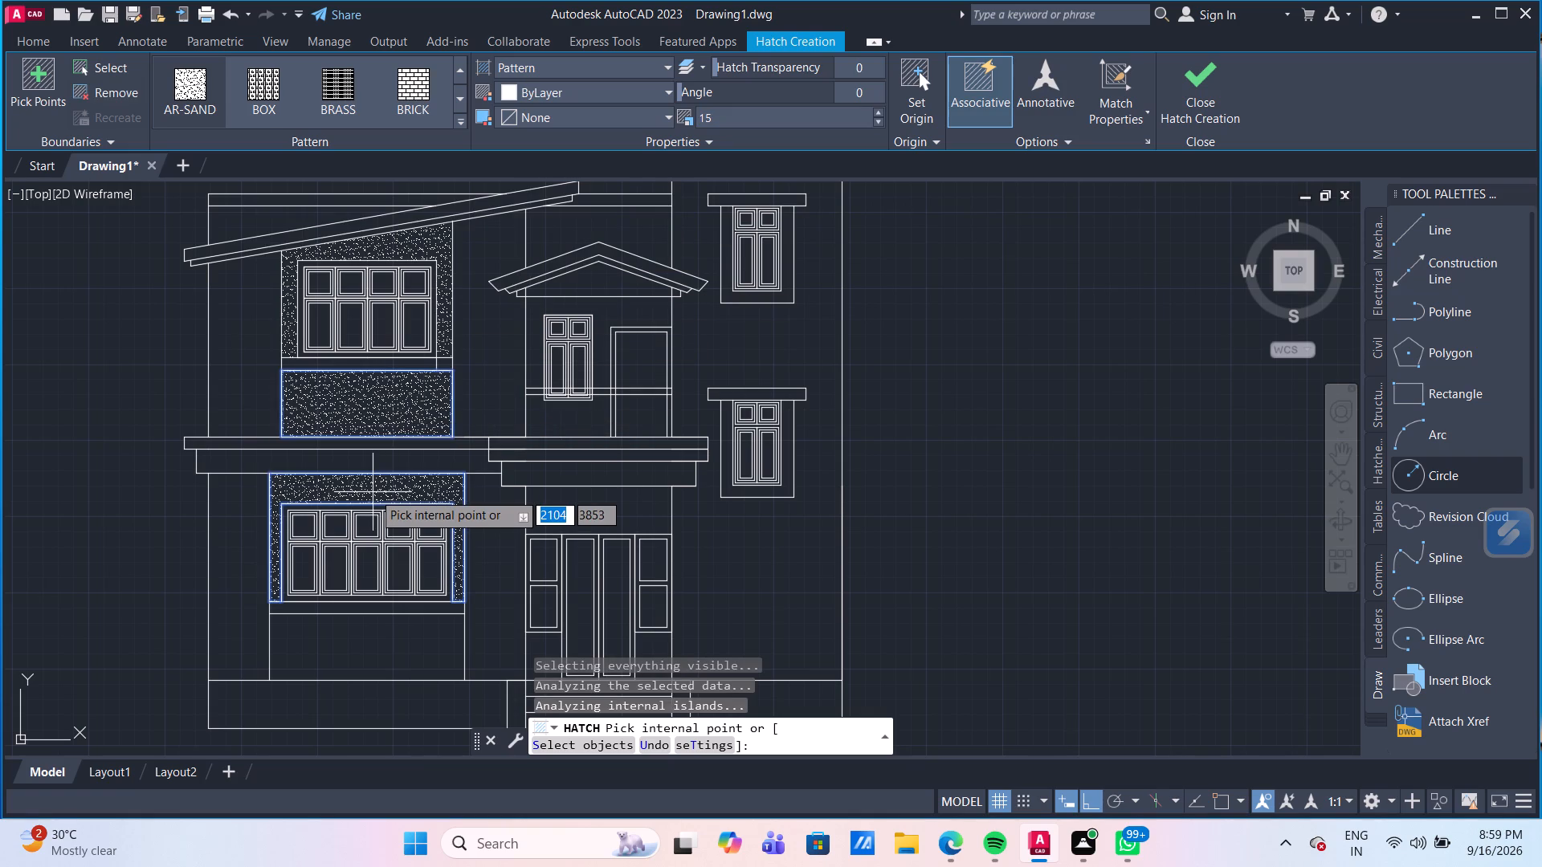
left_click(370, 644)
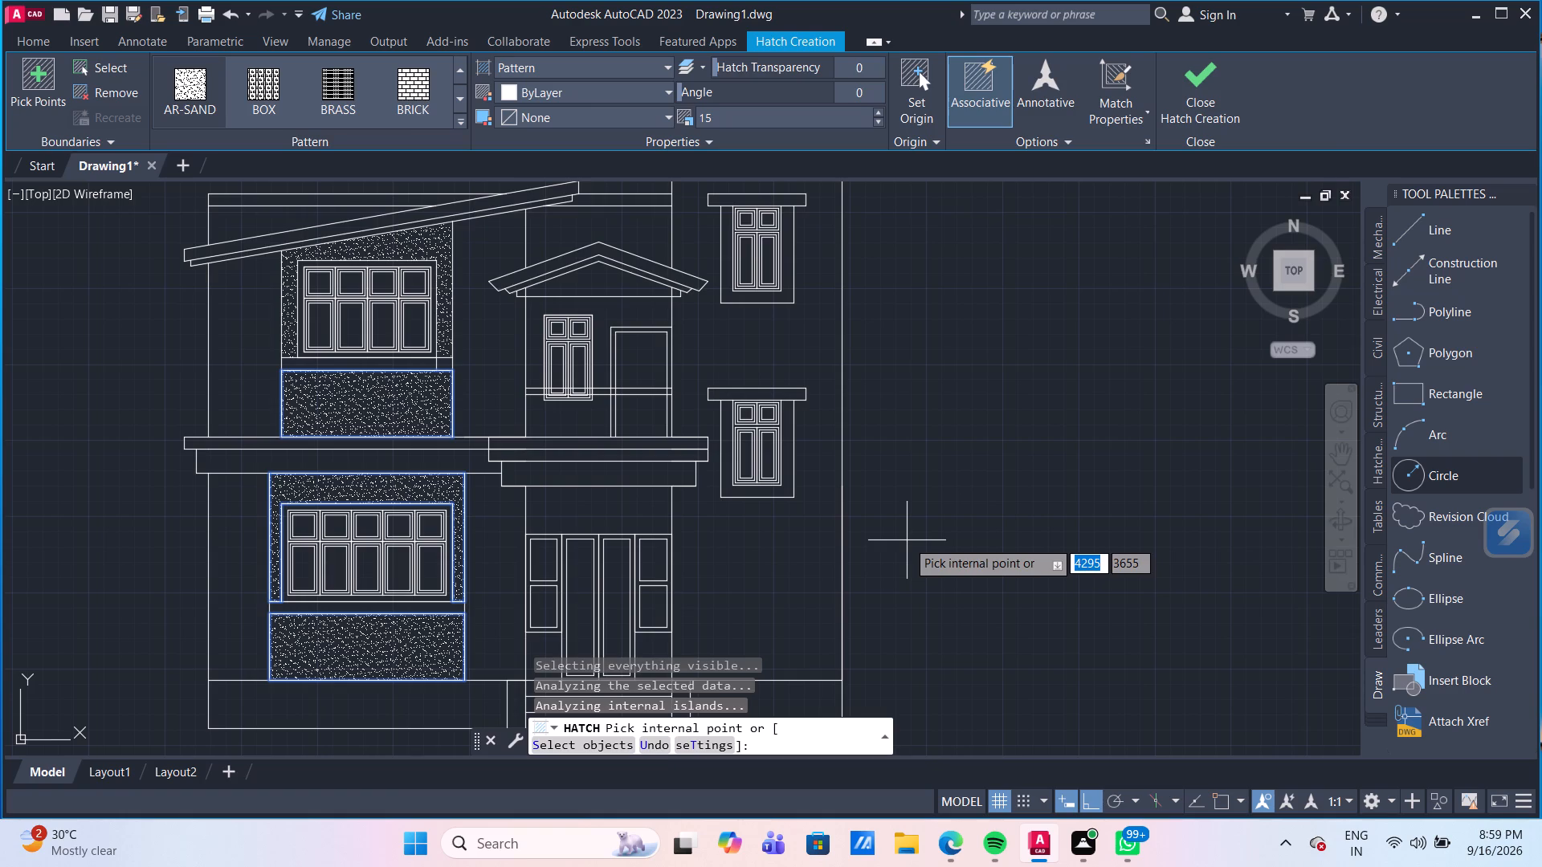
key("Escape")
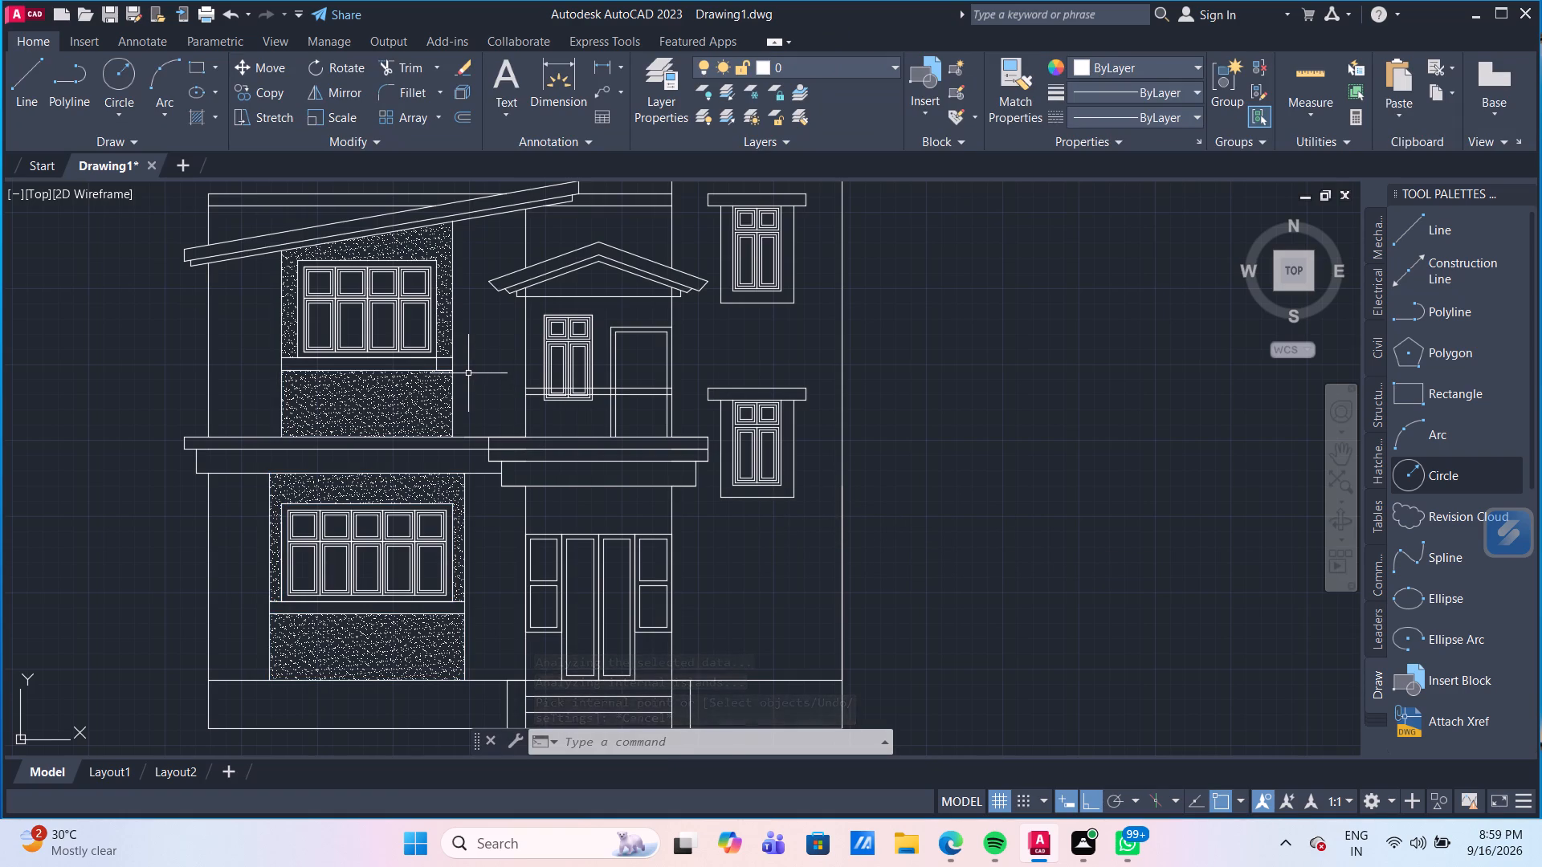
Delete the short vertical line crossing the sill band below the upper-floor four-pane window.
scroll(468, 373, "up", 2)
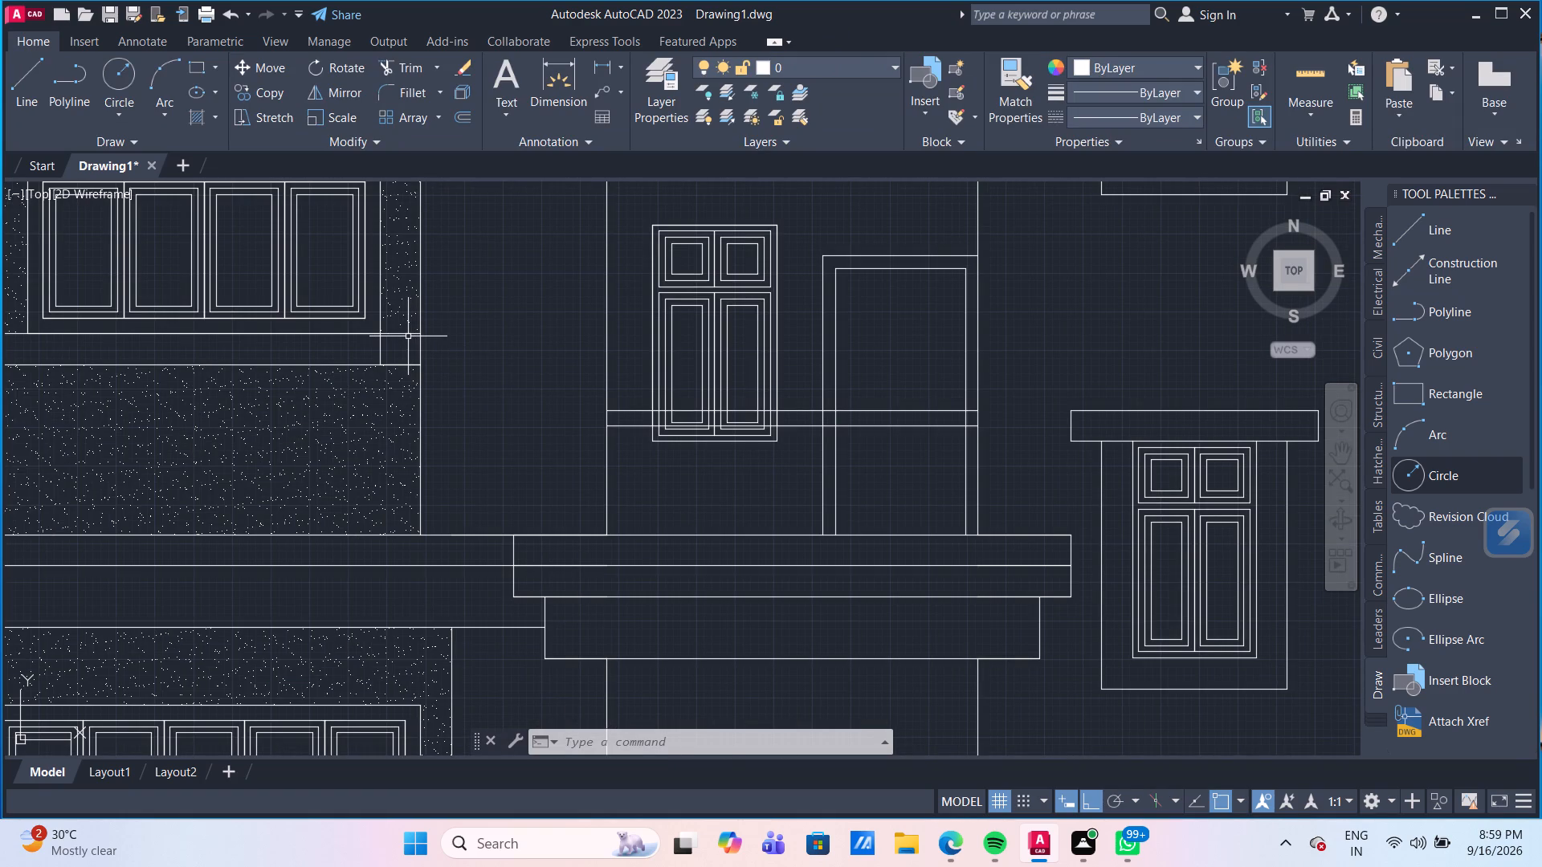
left_click(406, 335)
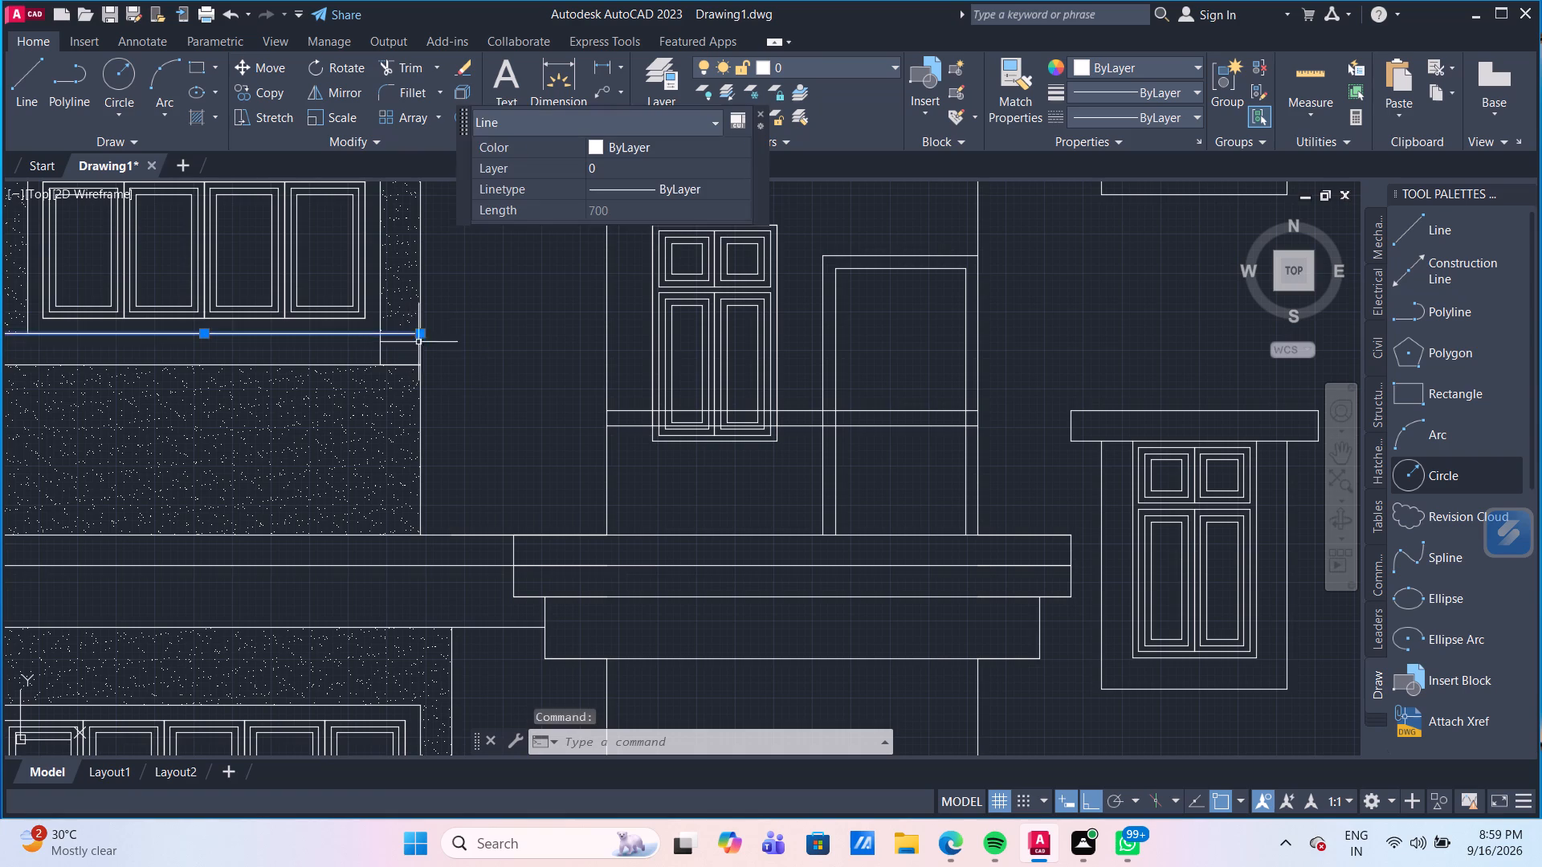
scroll(477, 377, "down", 2)
scroll(477, 377, "up", 2)
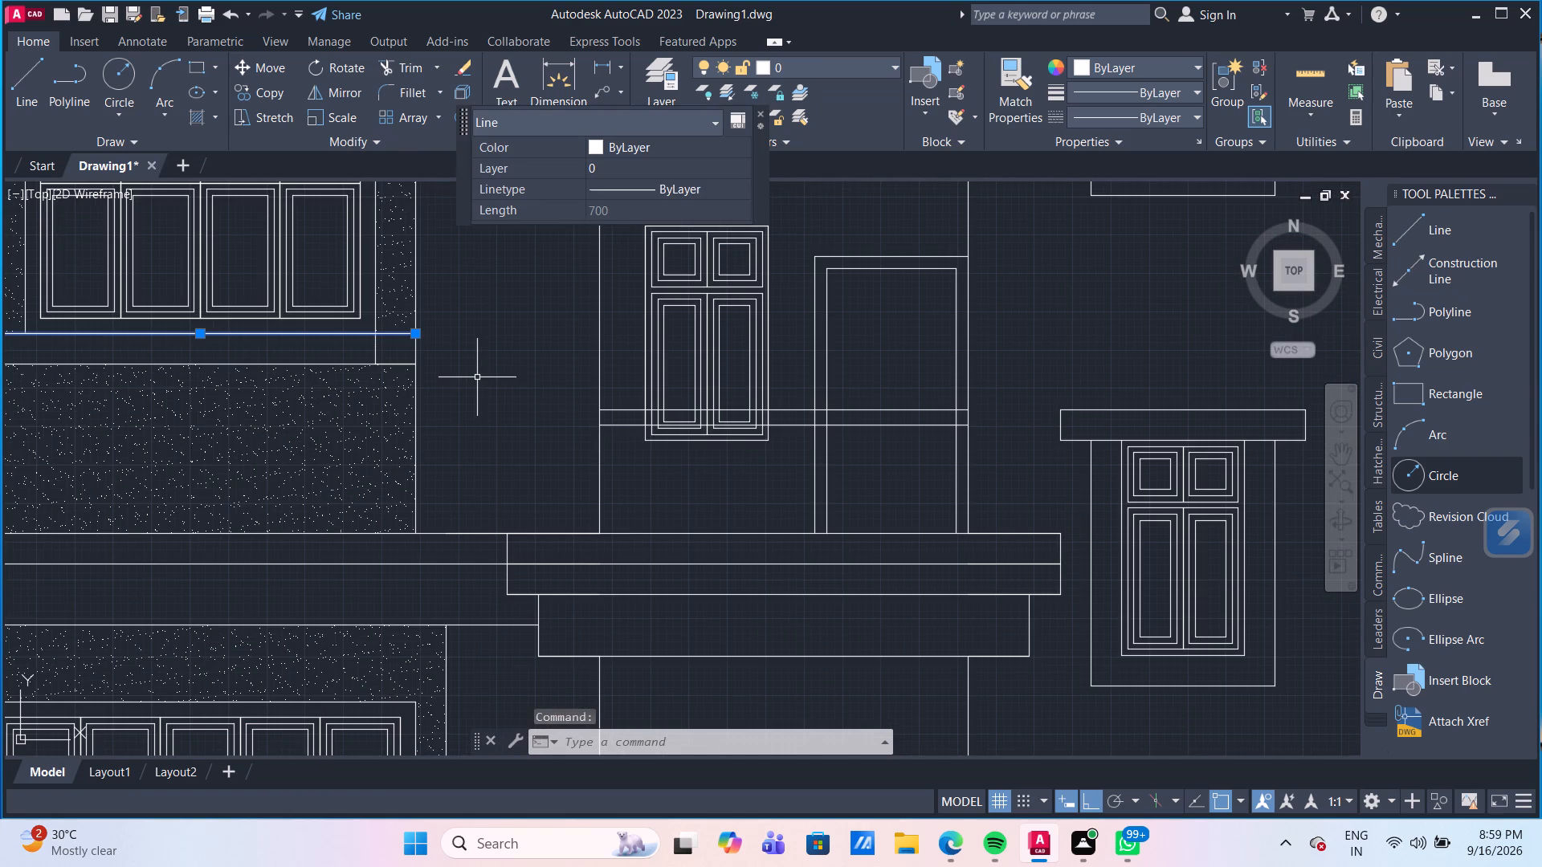
key("Escape")
scroll(477, 377, "down", 2)
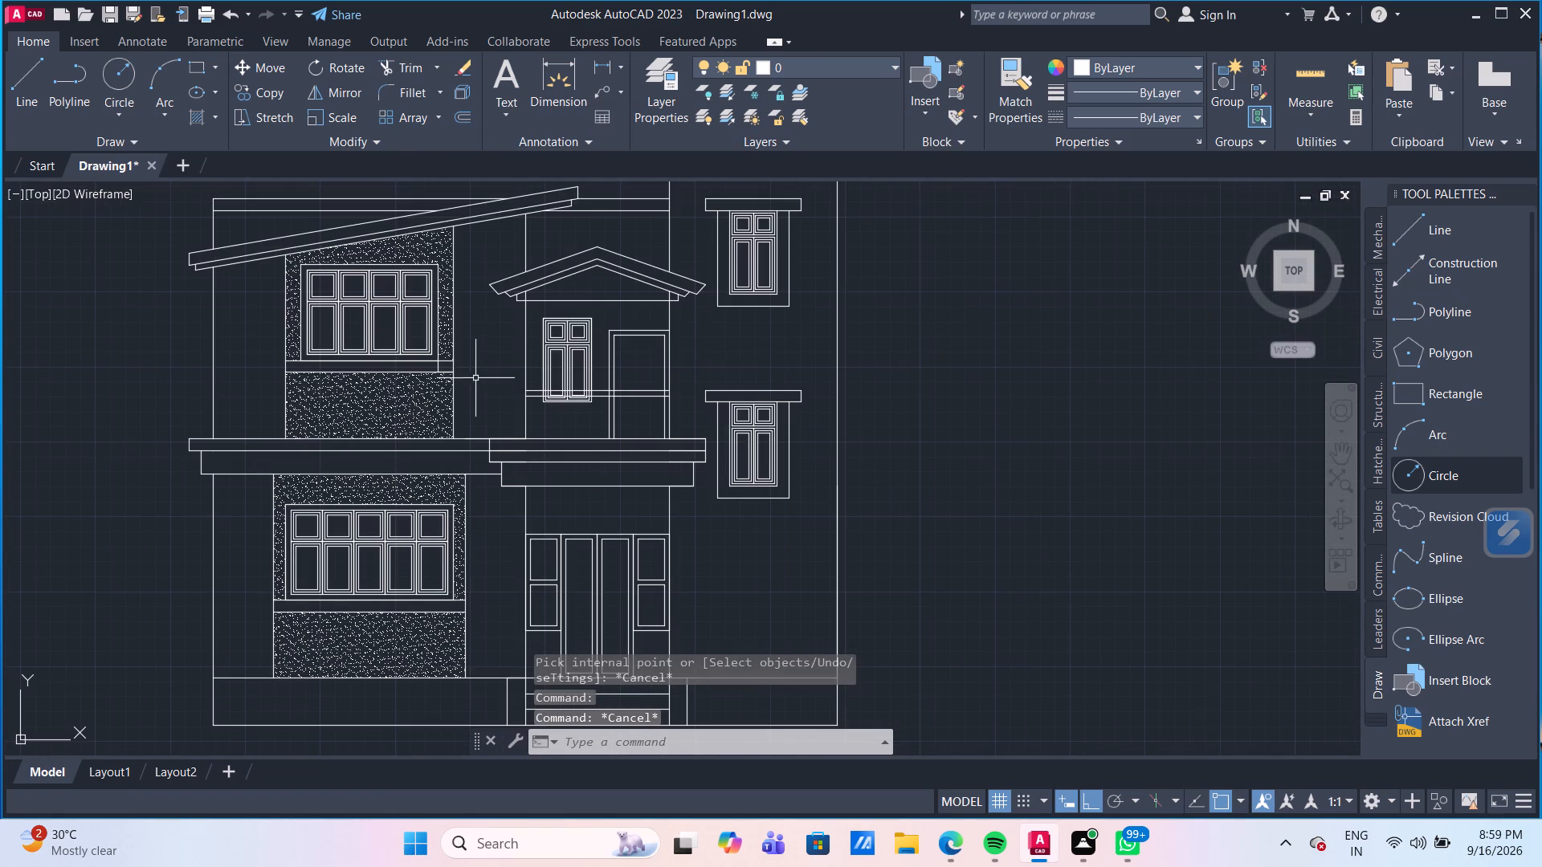
scroll(447, 360, "up", 1)
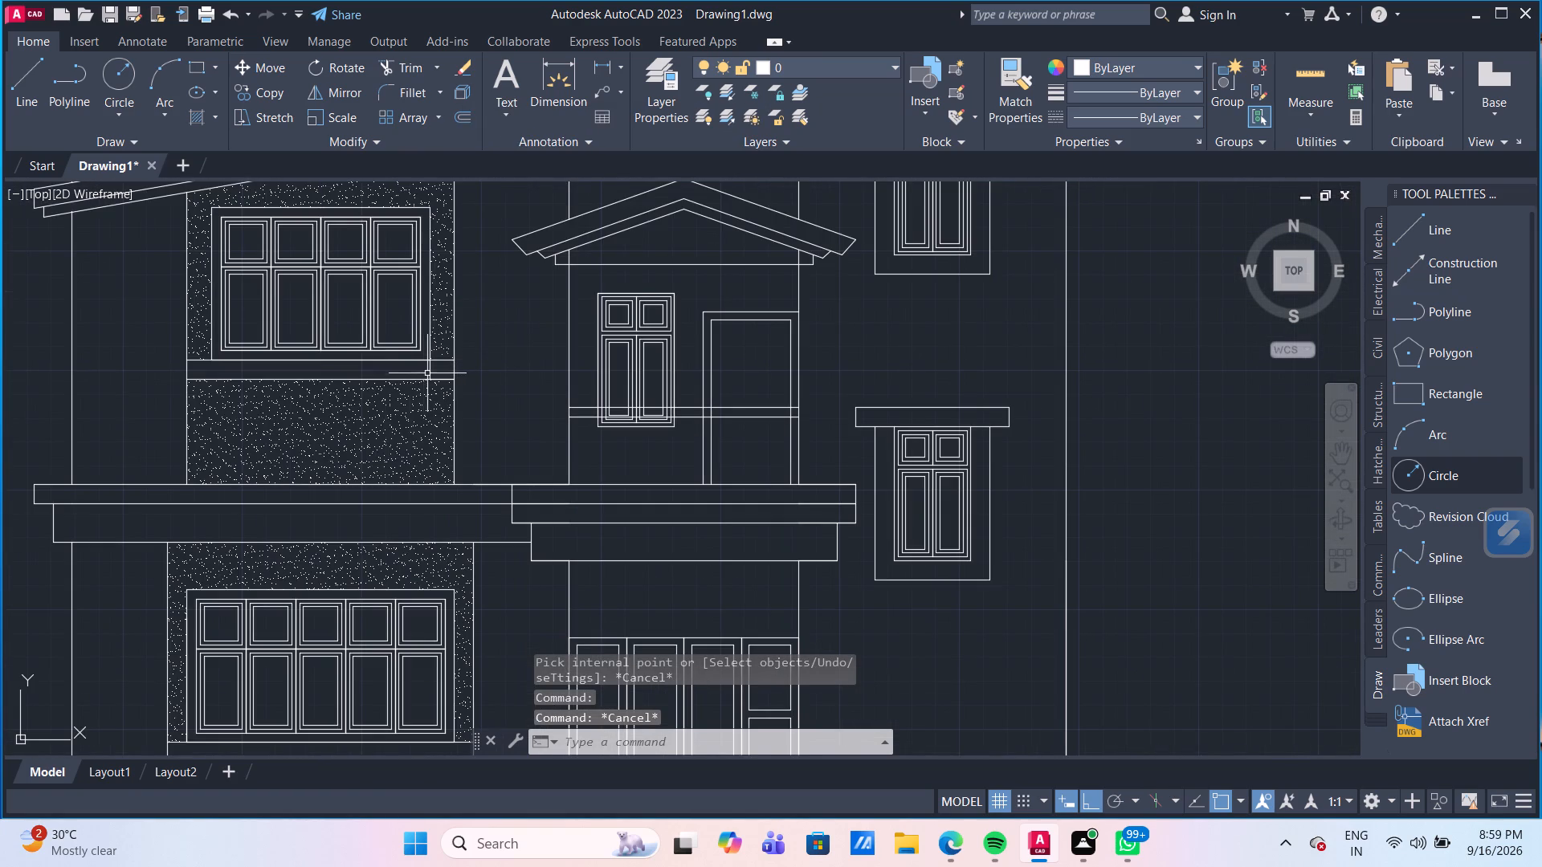
left_click(430, 368)
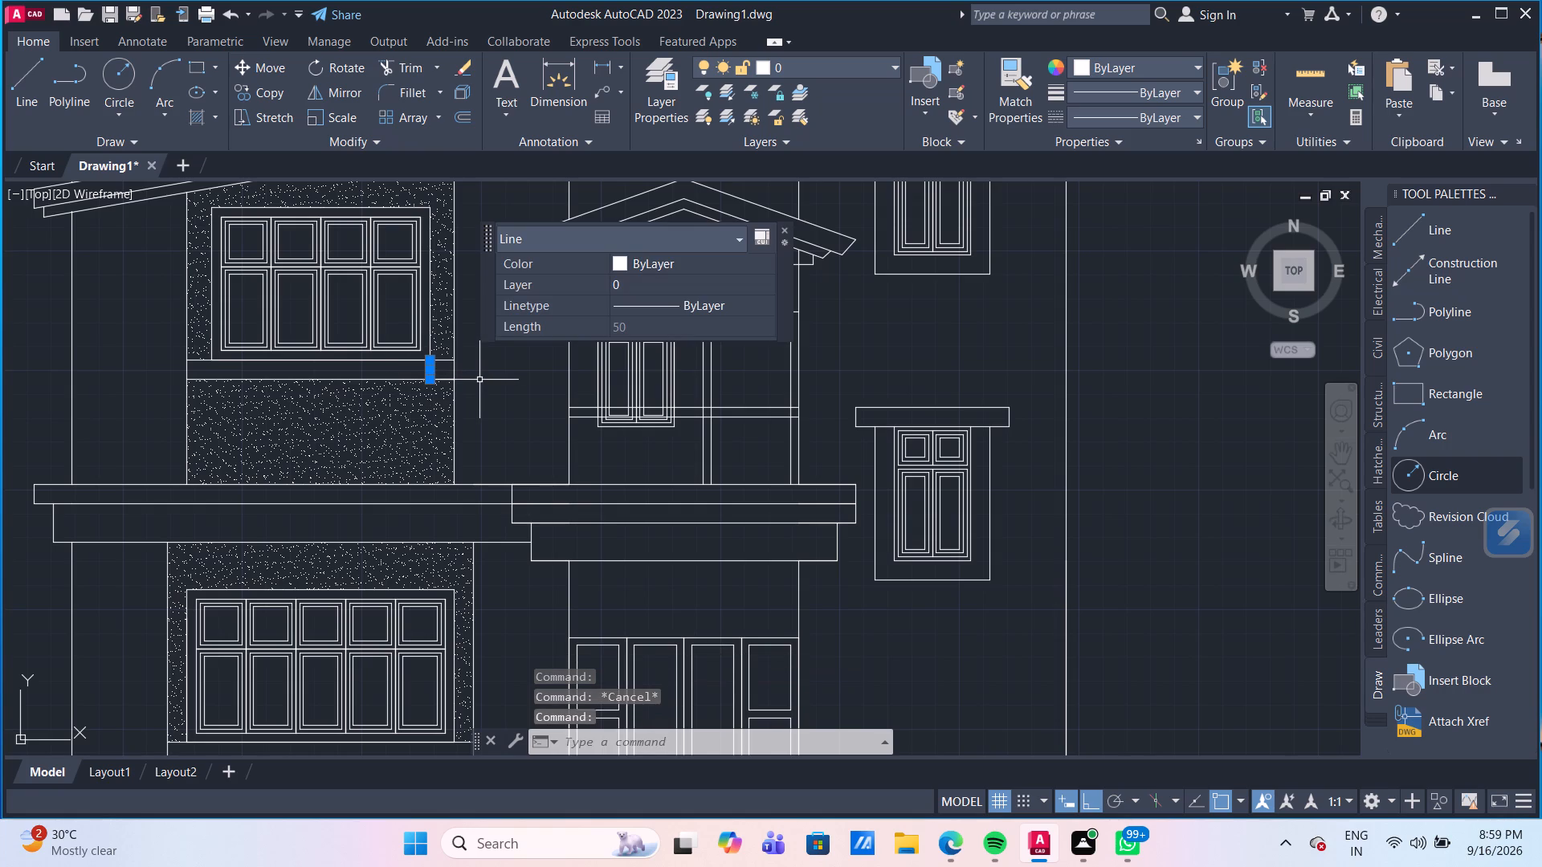
key("Delete")
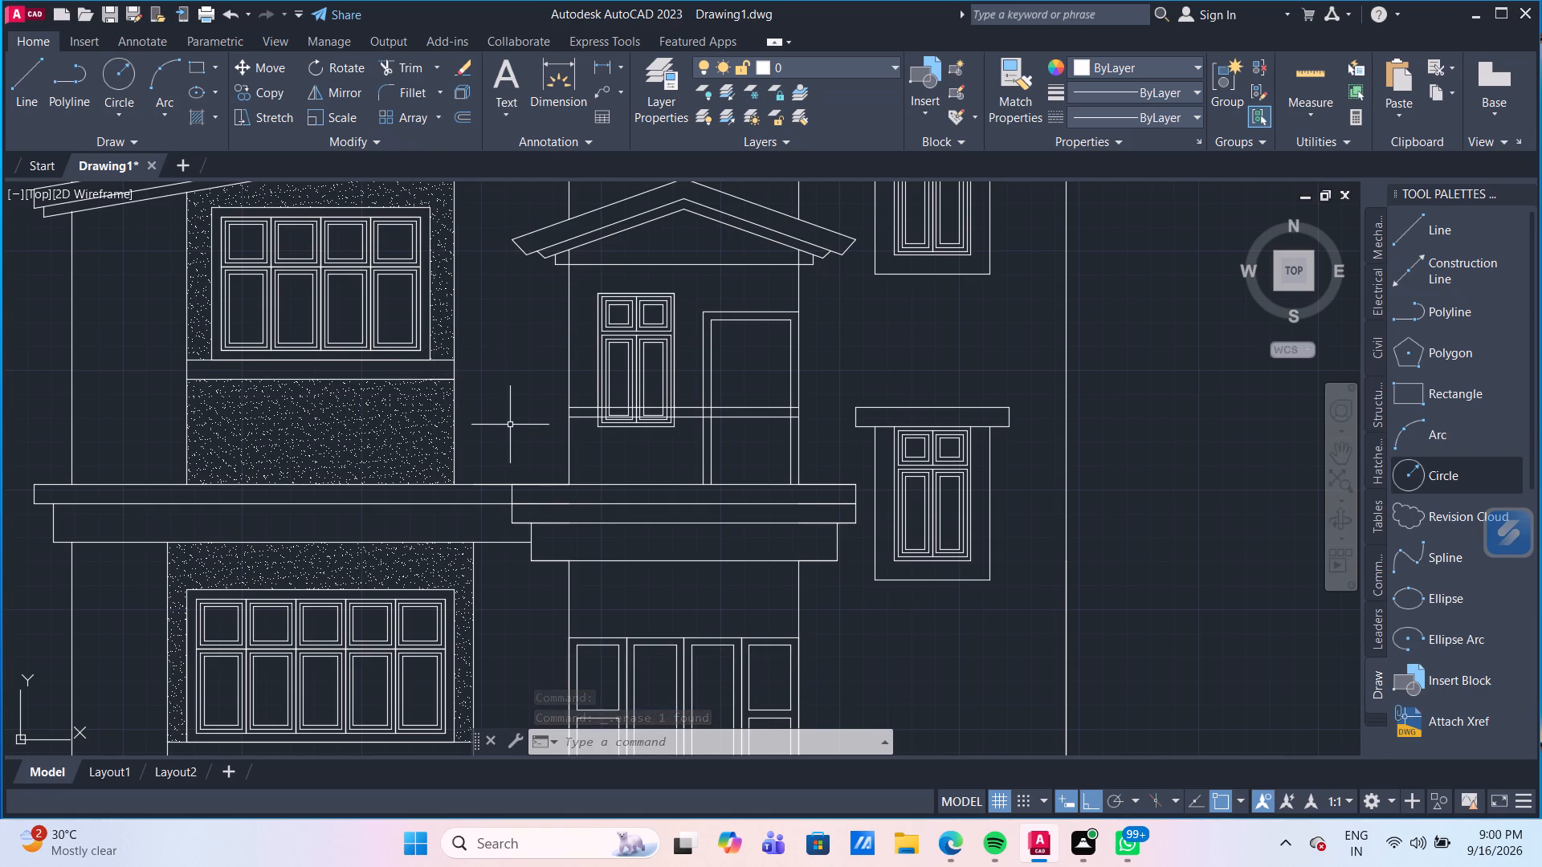
Hatch the part of the upper-floor door opening below the balcony rail with the ANSI37 pattern.
scroll(510, 425, "down", 2)
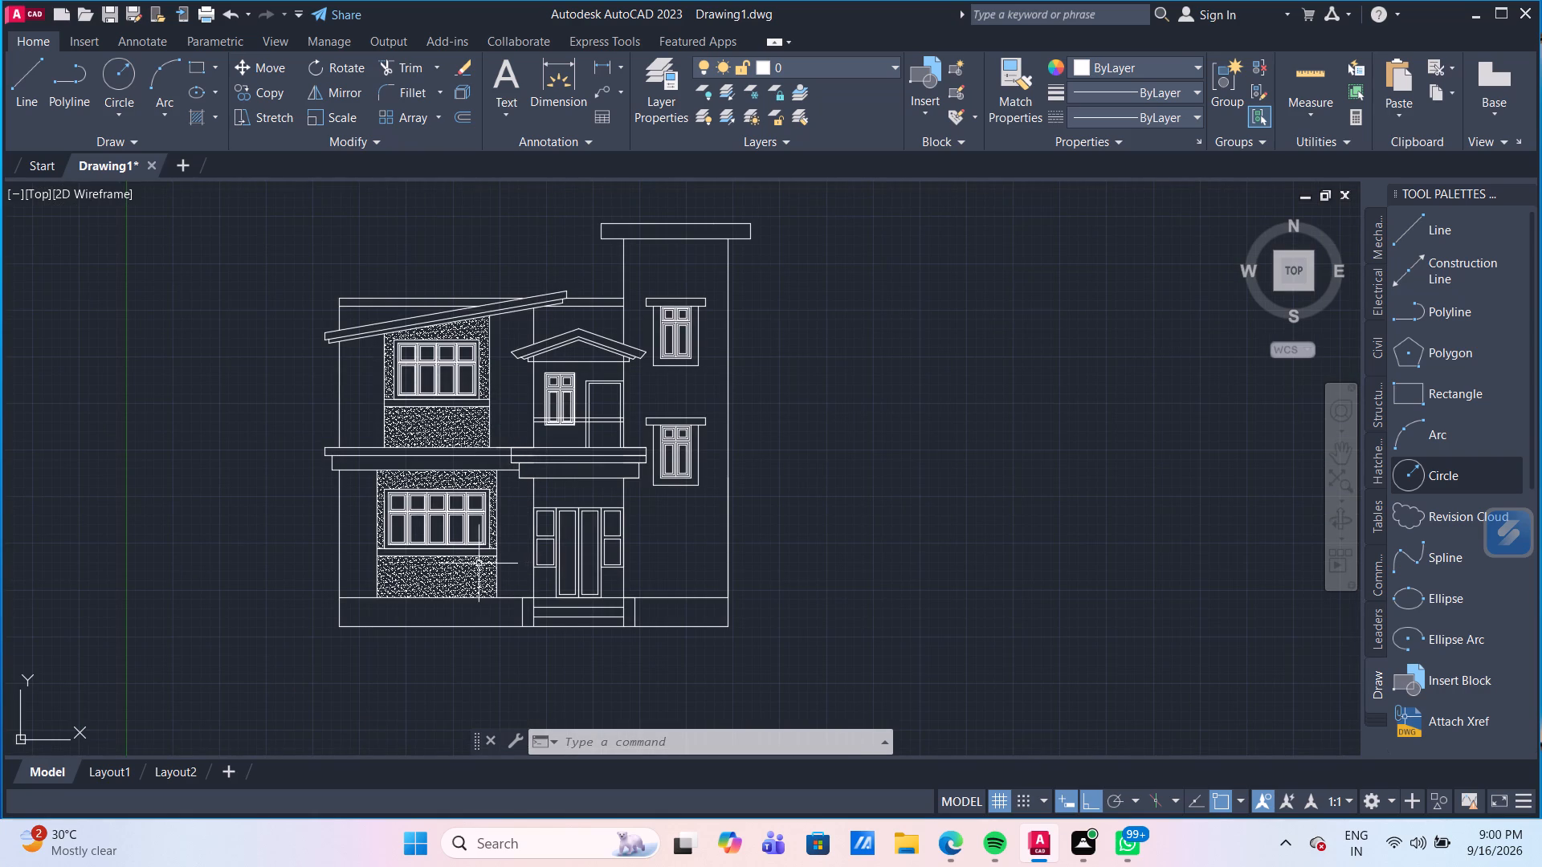
scroll(478, 564, "up", 1)
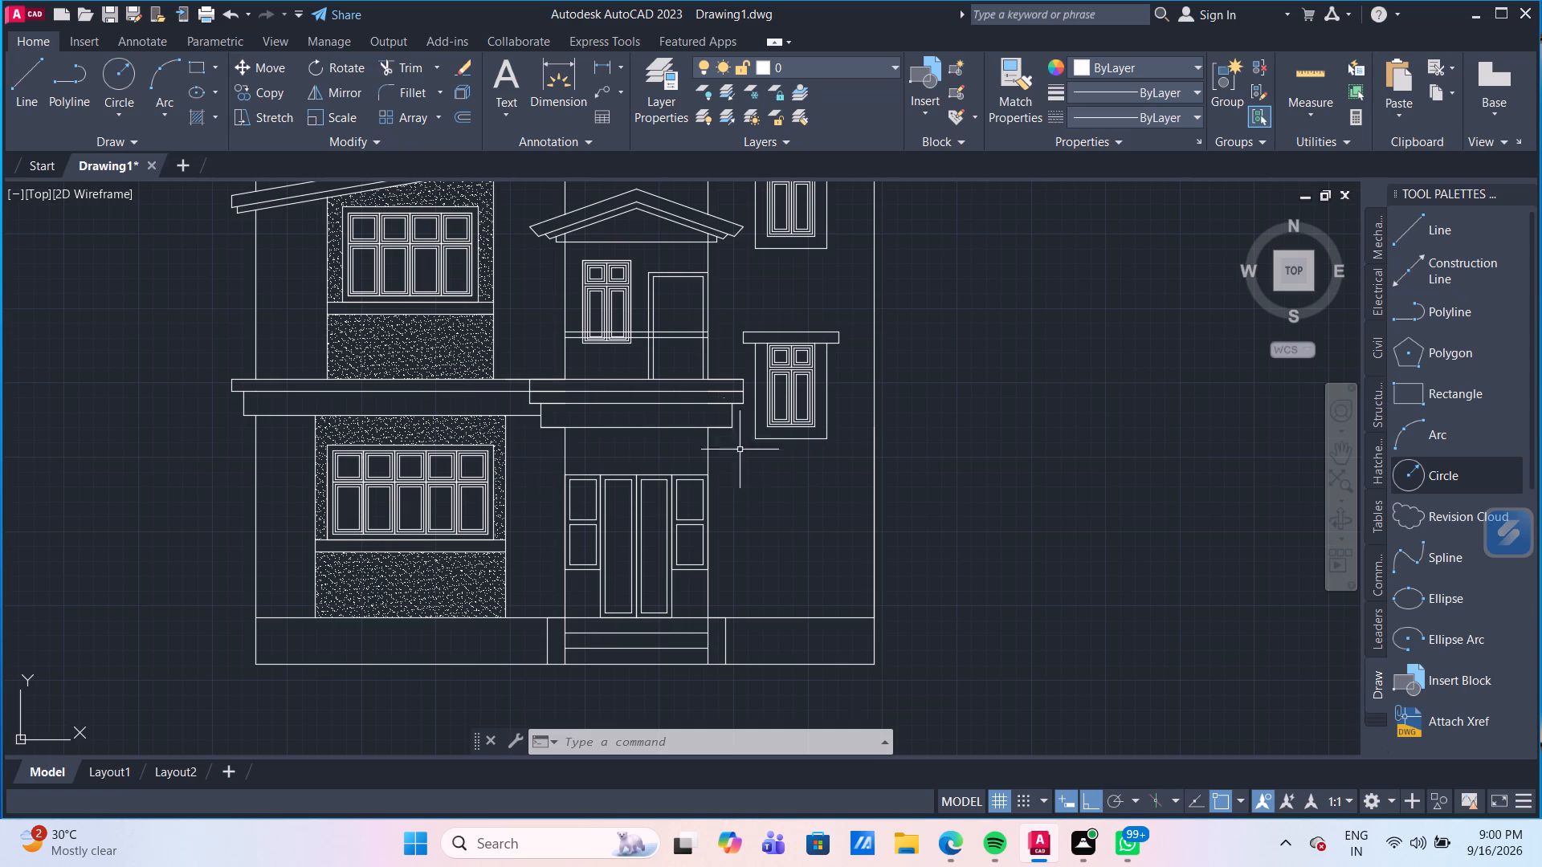
scroll(660, 343, "up", 2)
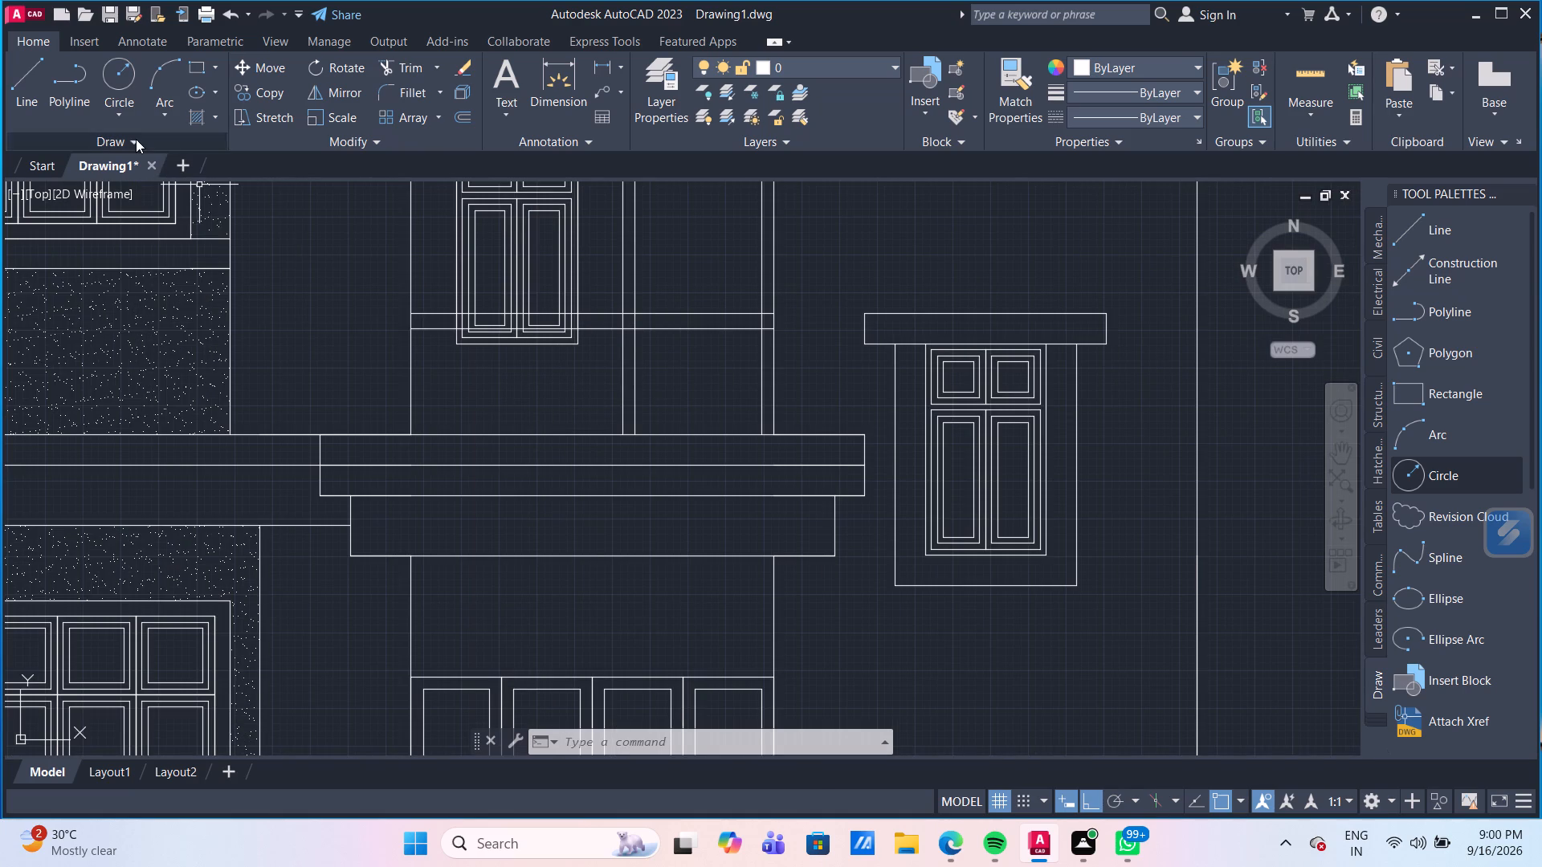
left_click(203, 118)
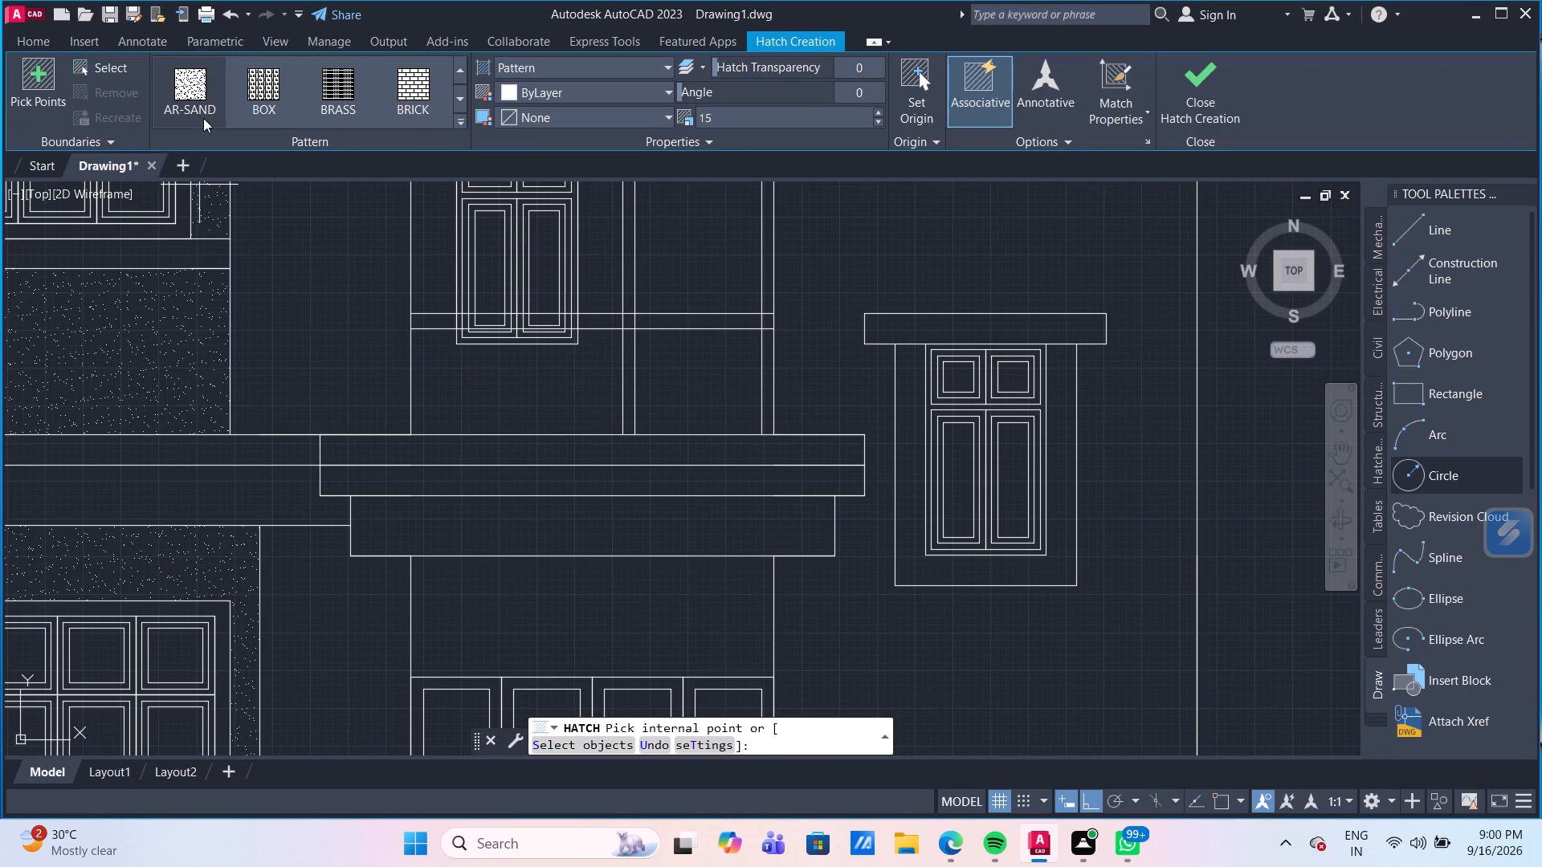
left_click(466, 92)
left_click(466, 92)
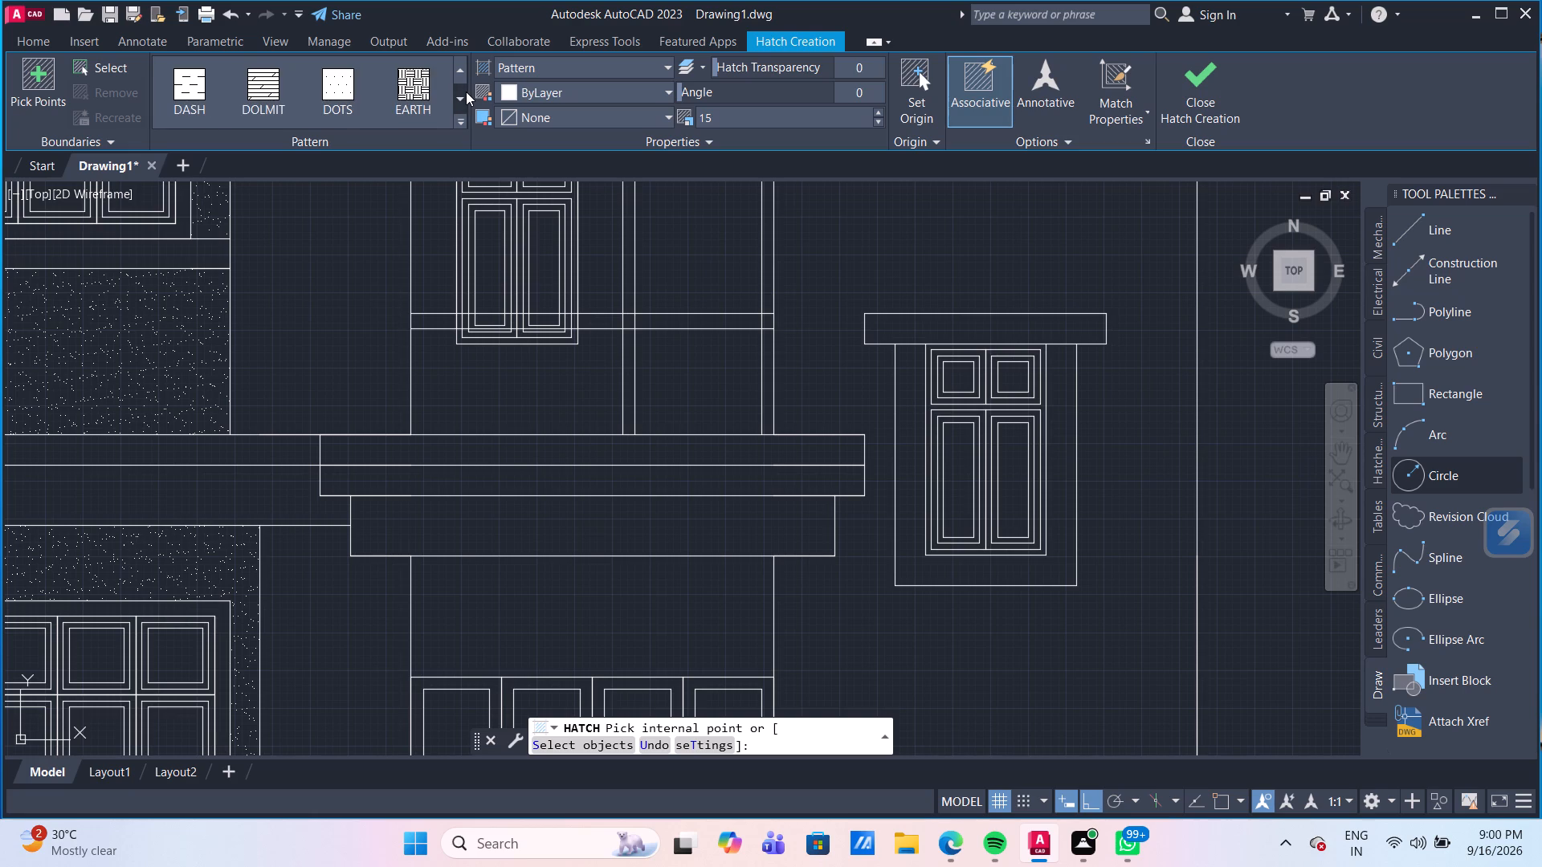
left_click(462, 95)
left_click(462, 95)
triple_click(462, 95)
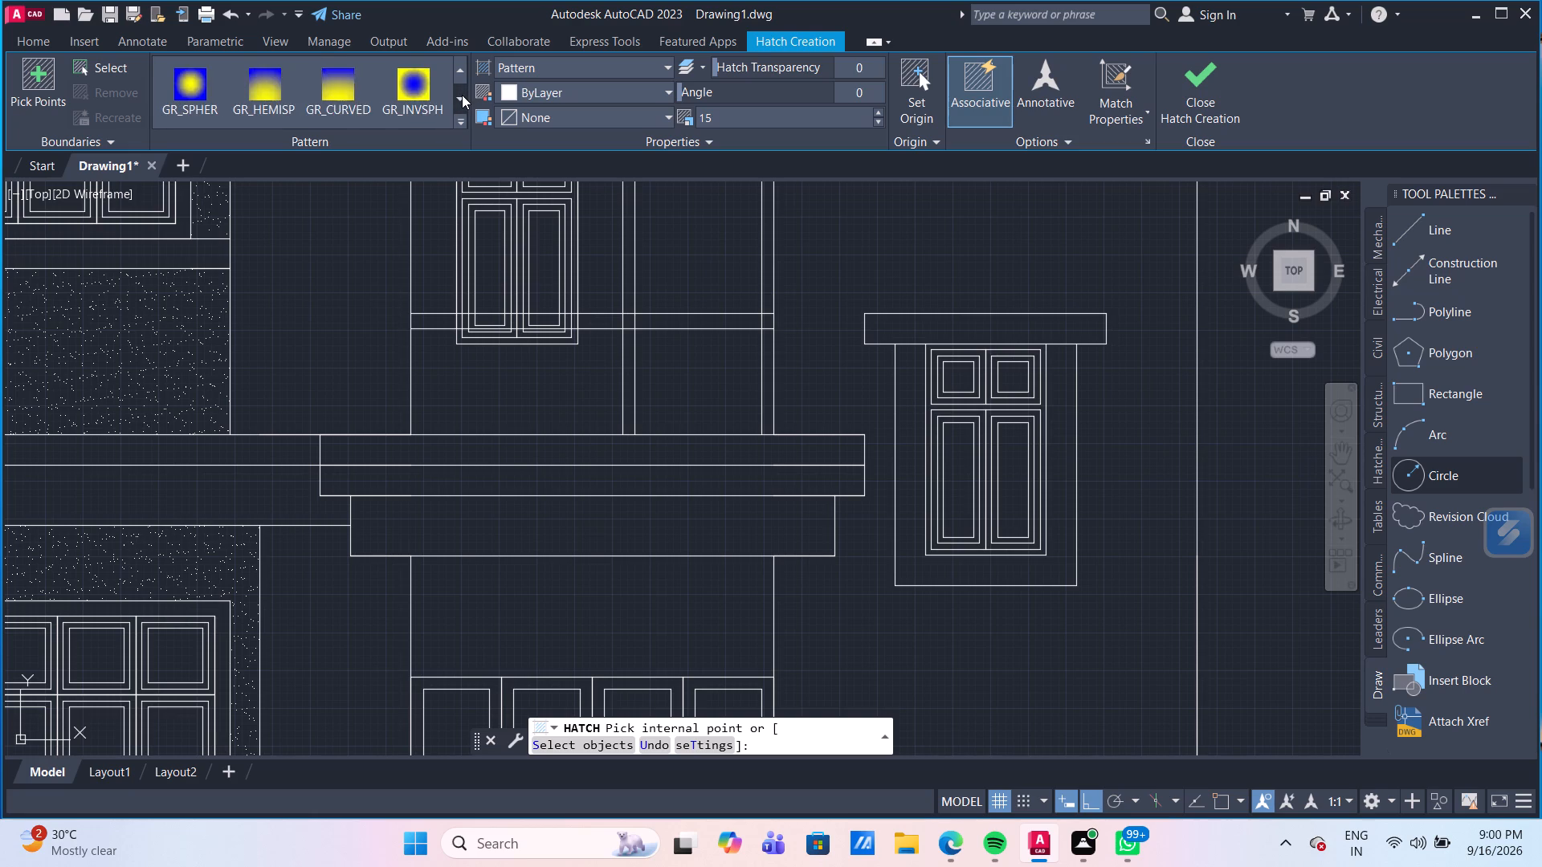
left_click(462, 95)
double_click(462, 95)
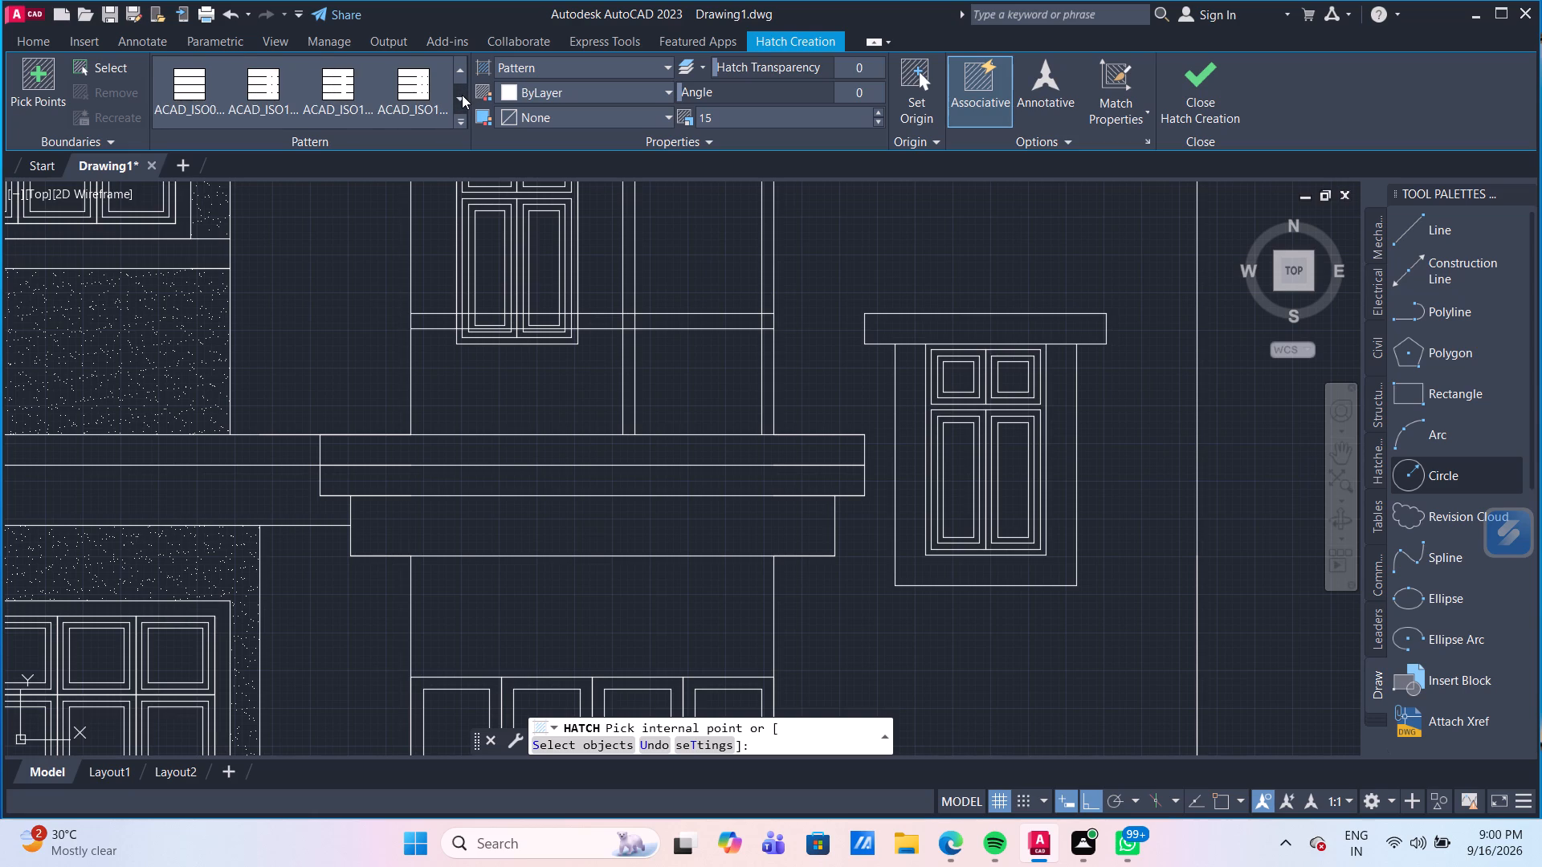
double_click(462, 95)
left_click(462, 95)
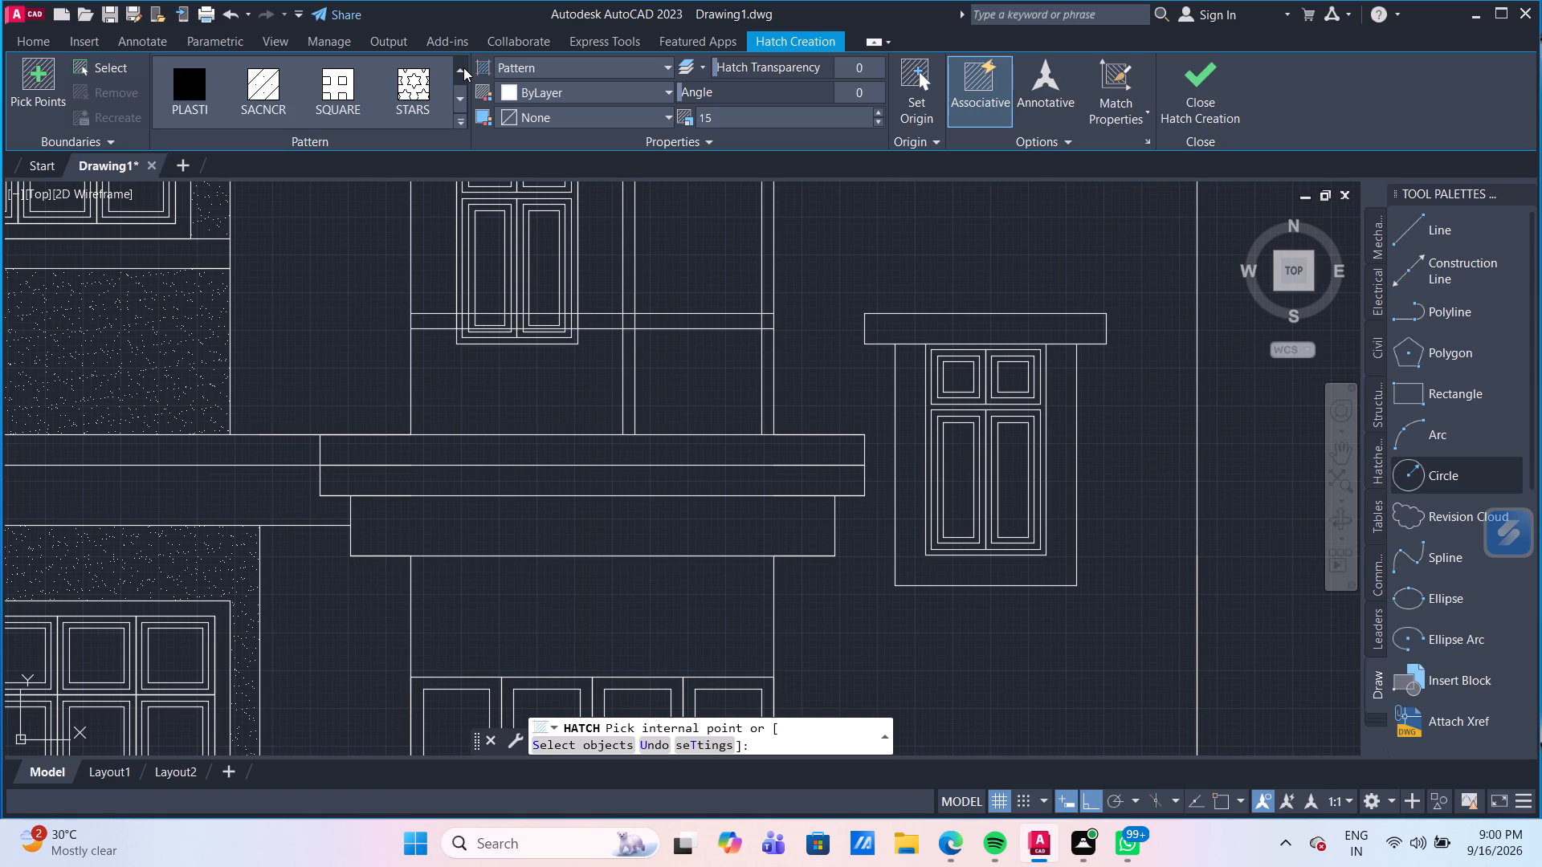
left_click(463, 67)
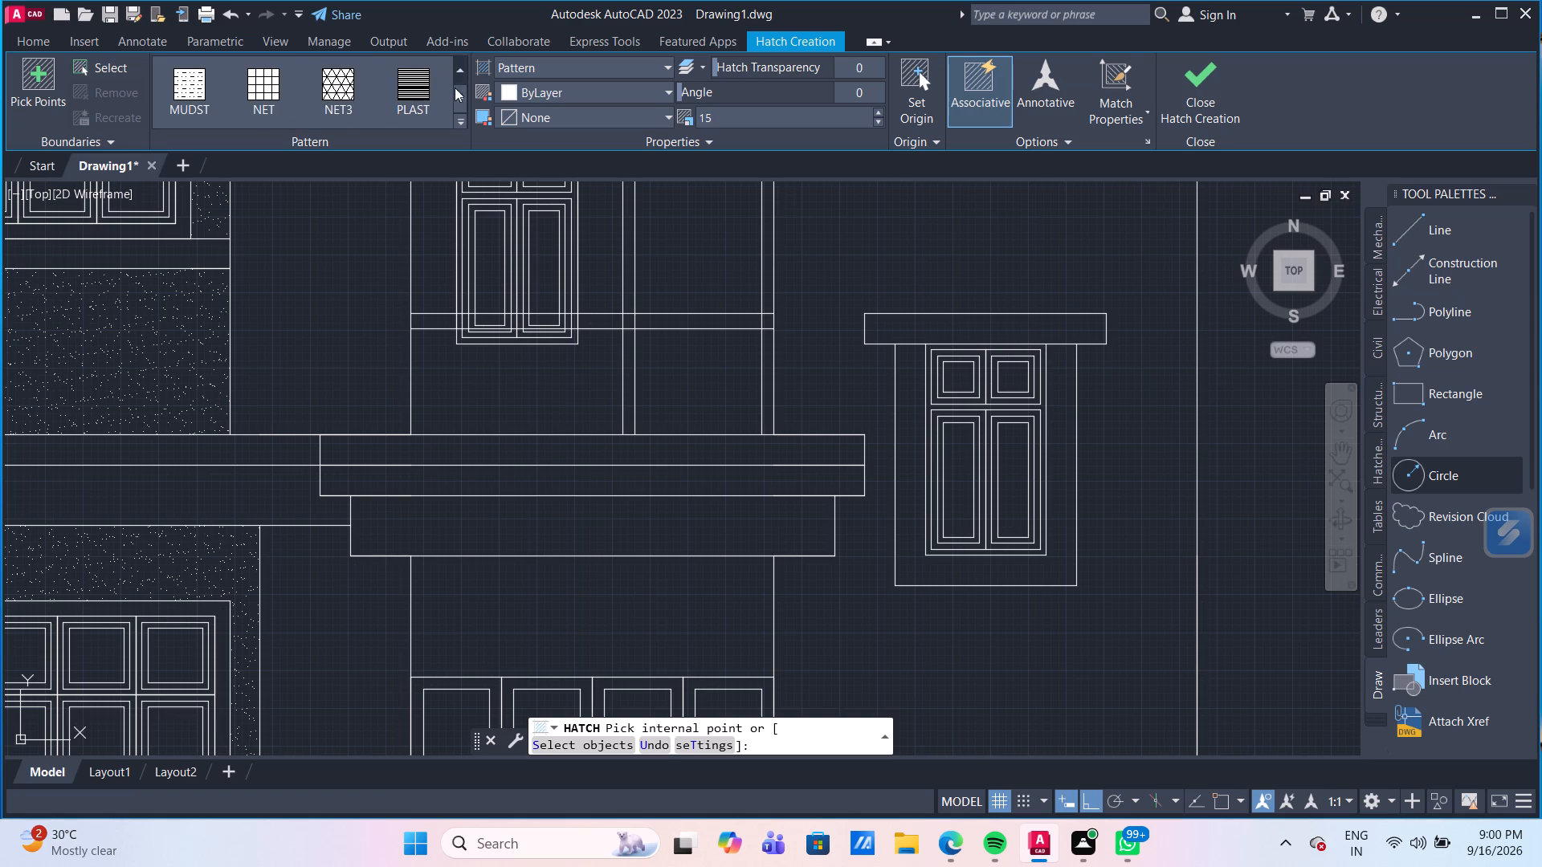
left_click(463, 105)
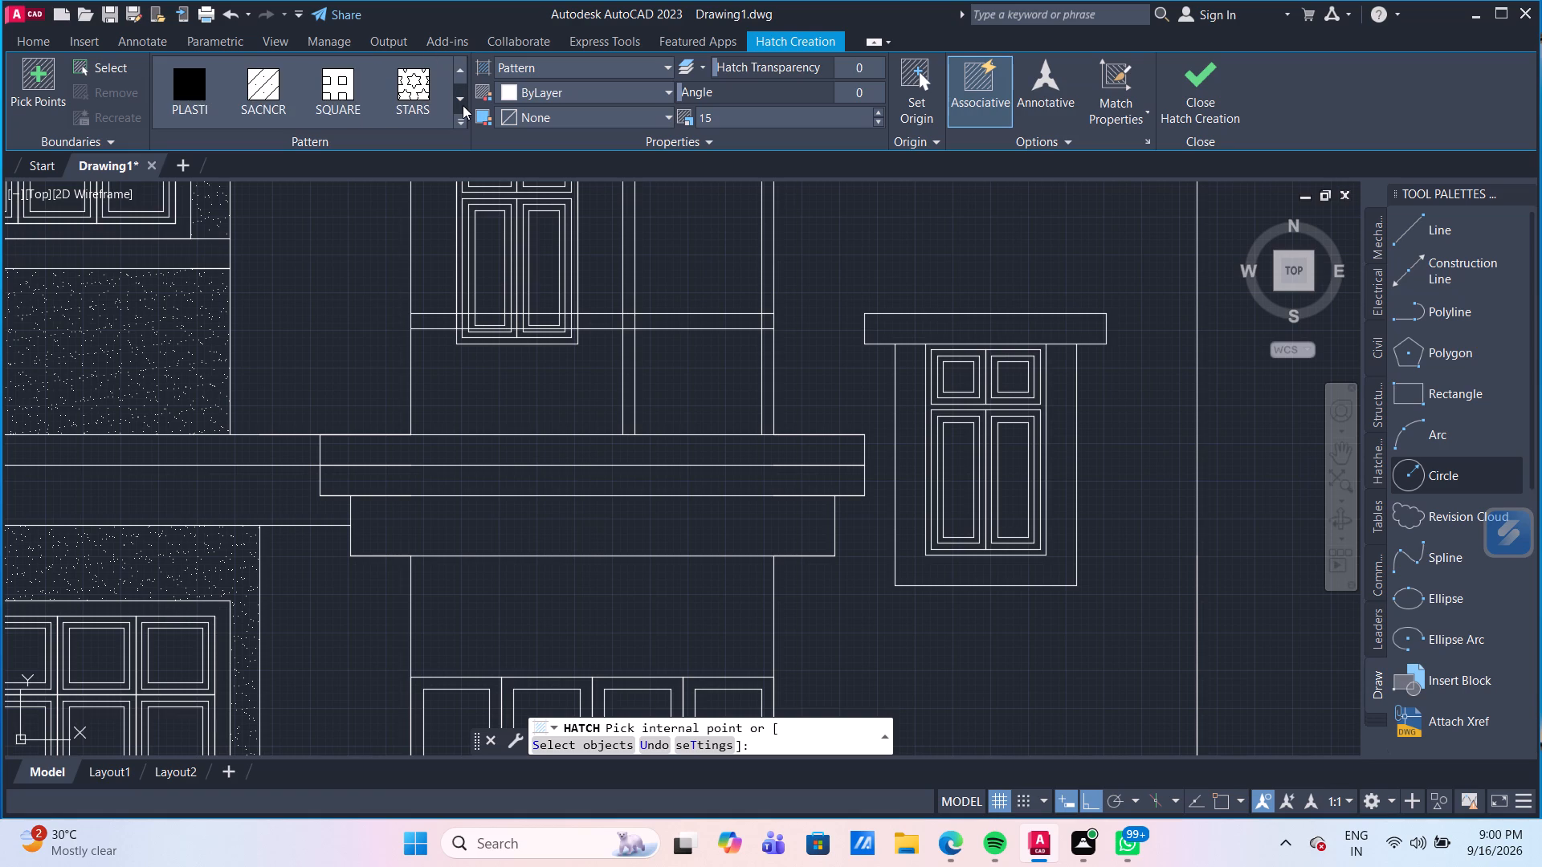
left_click(463, 105)
left_click(463, 105)
left_click(463, 105)
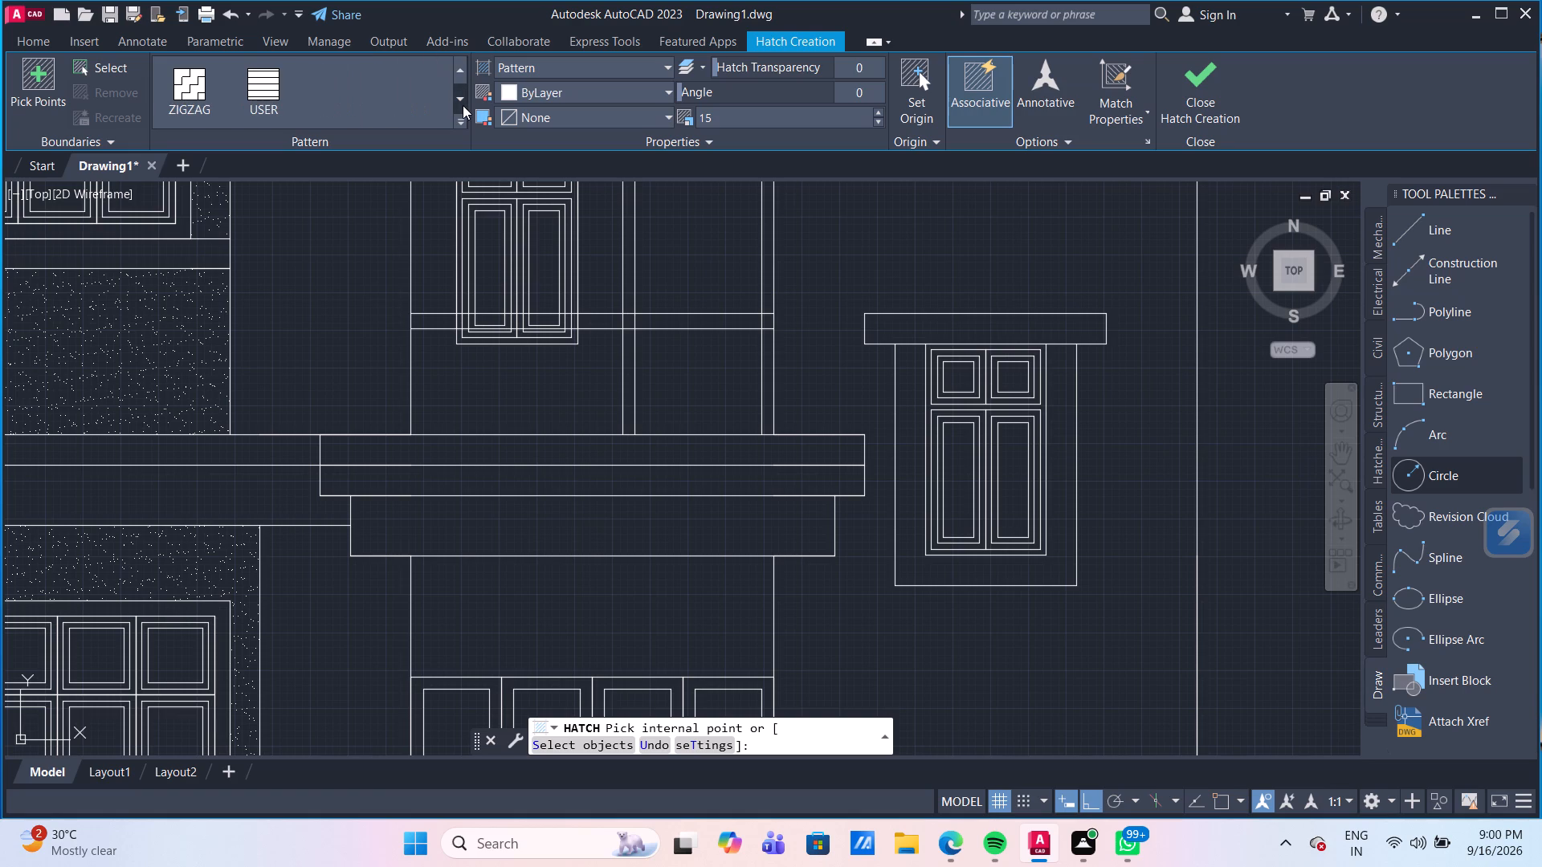
triple_click(462, 62)
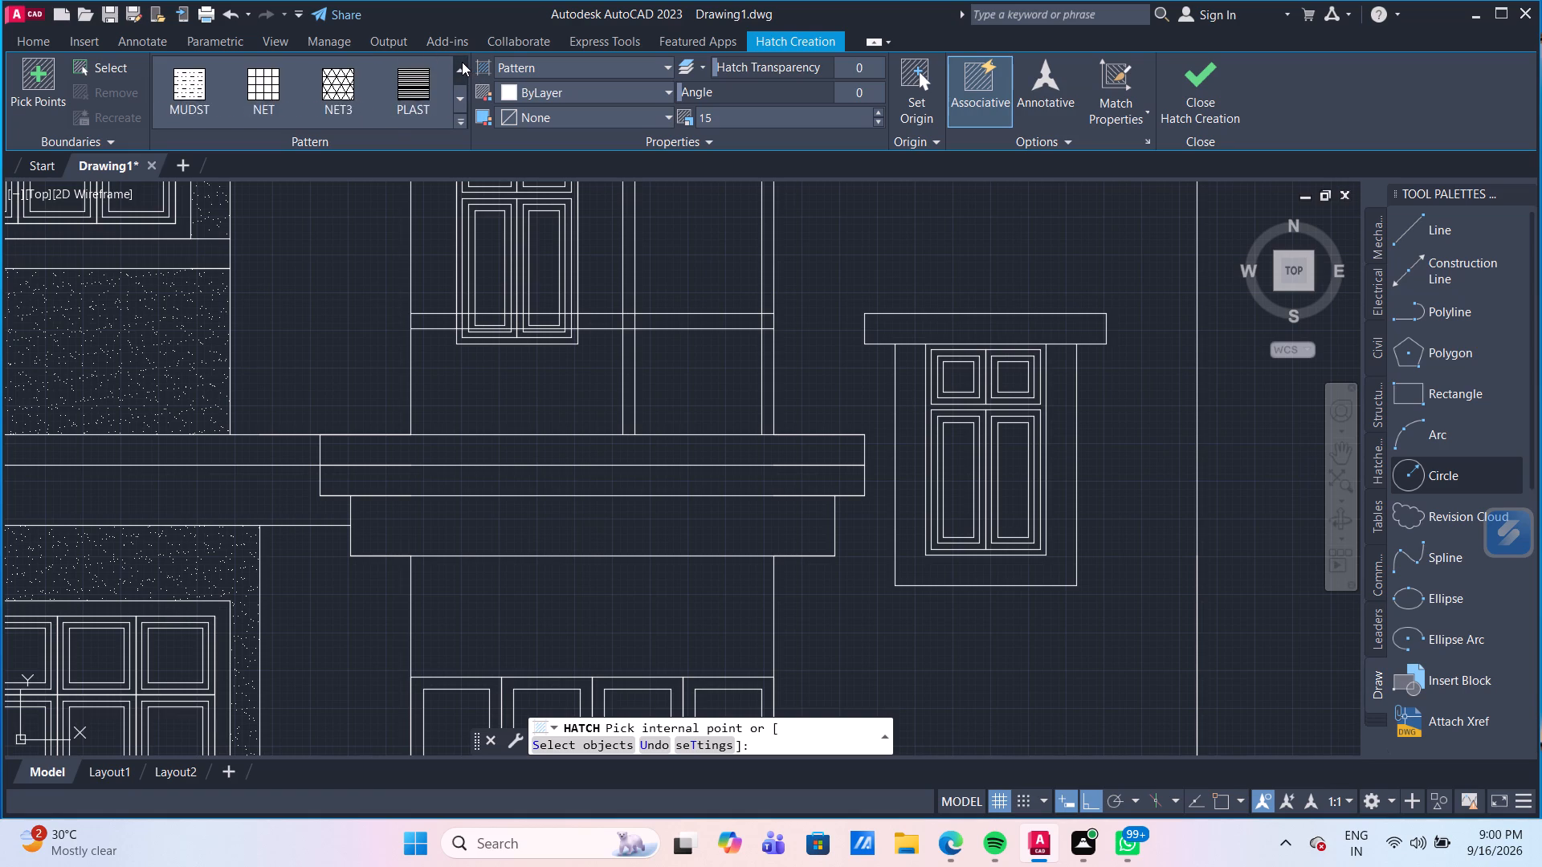
left_click(462, 62)
triple_click(462, 62)
left_click(462, 62)
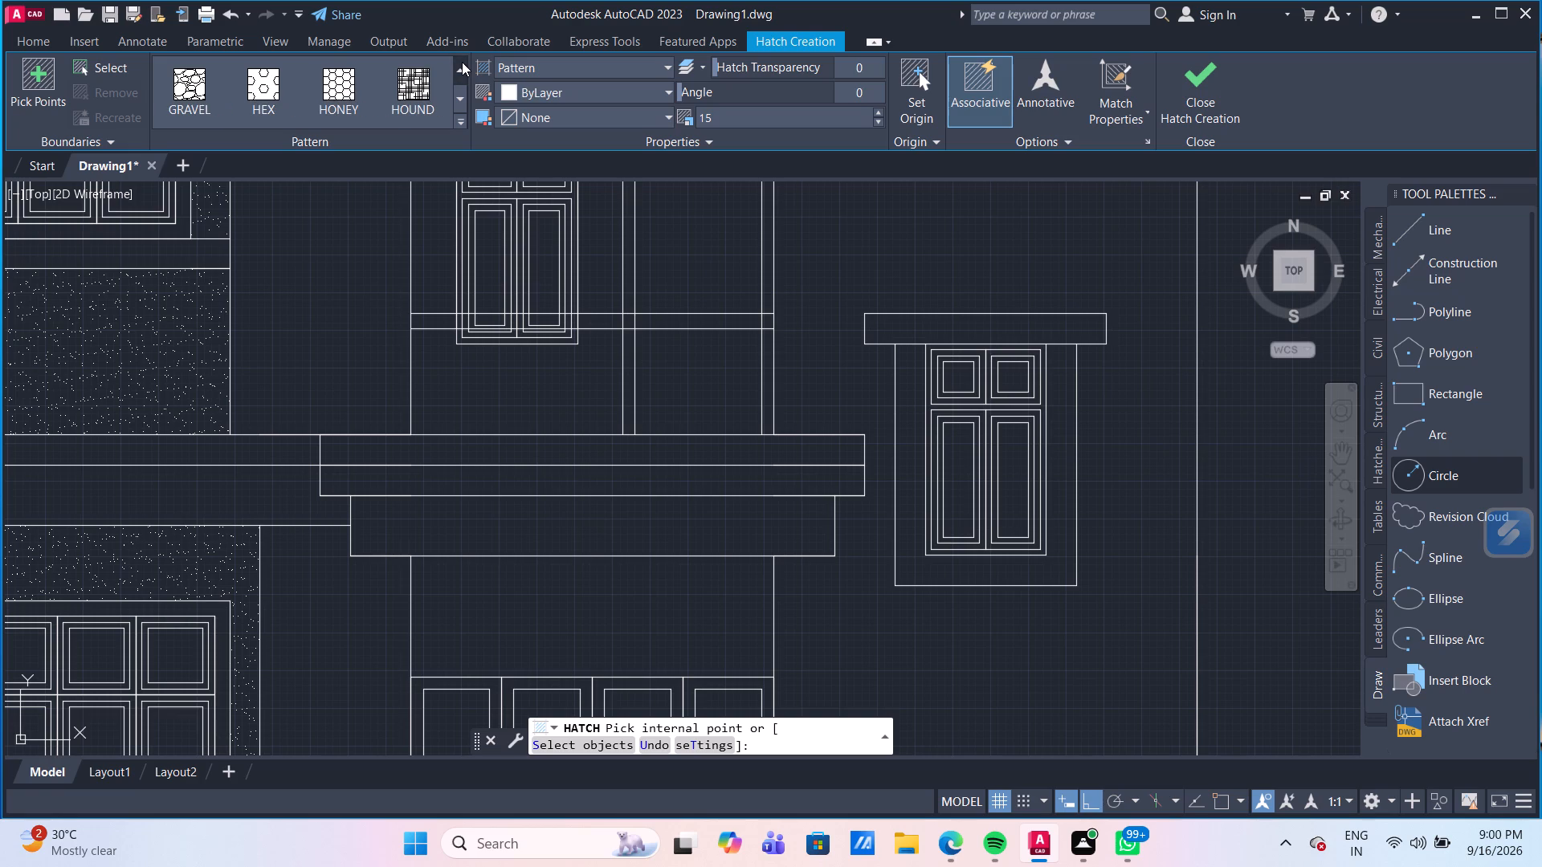
left_click(462, 62)
left_click(462, 62)
left_click(462, 62)
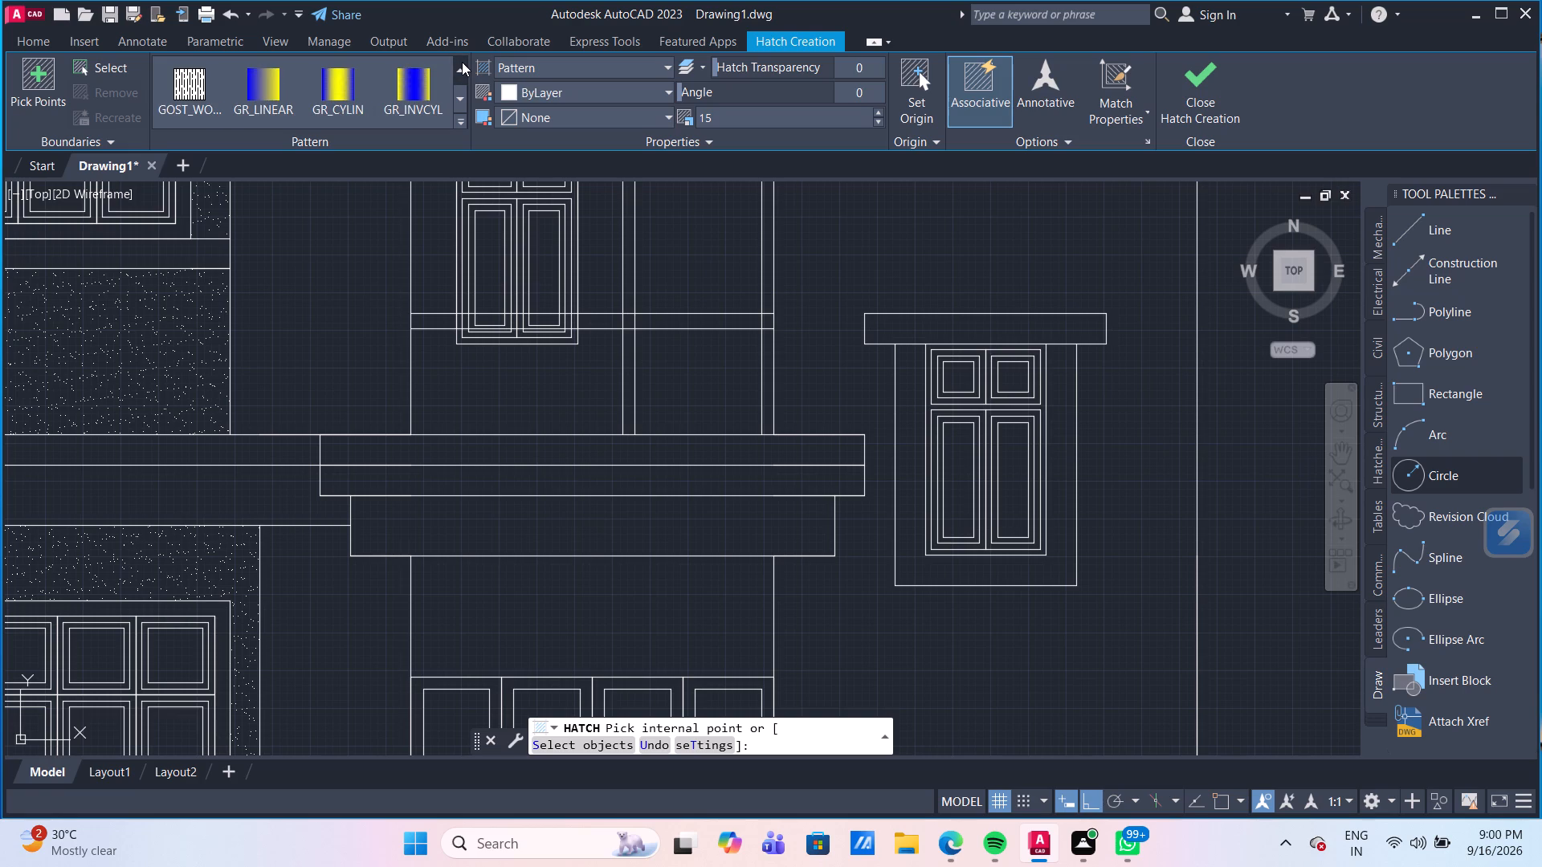
left_click(462, 62)
left_click(462, 62)
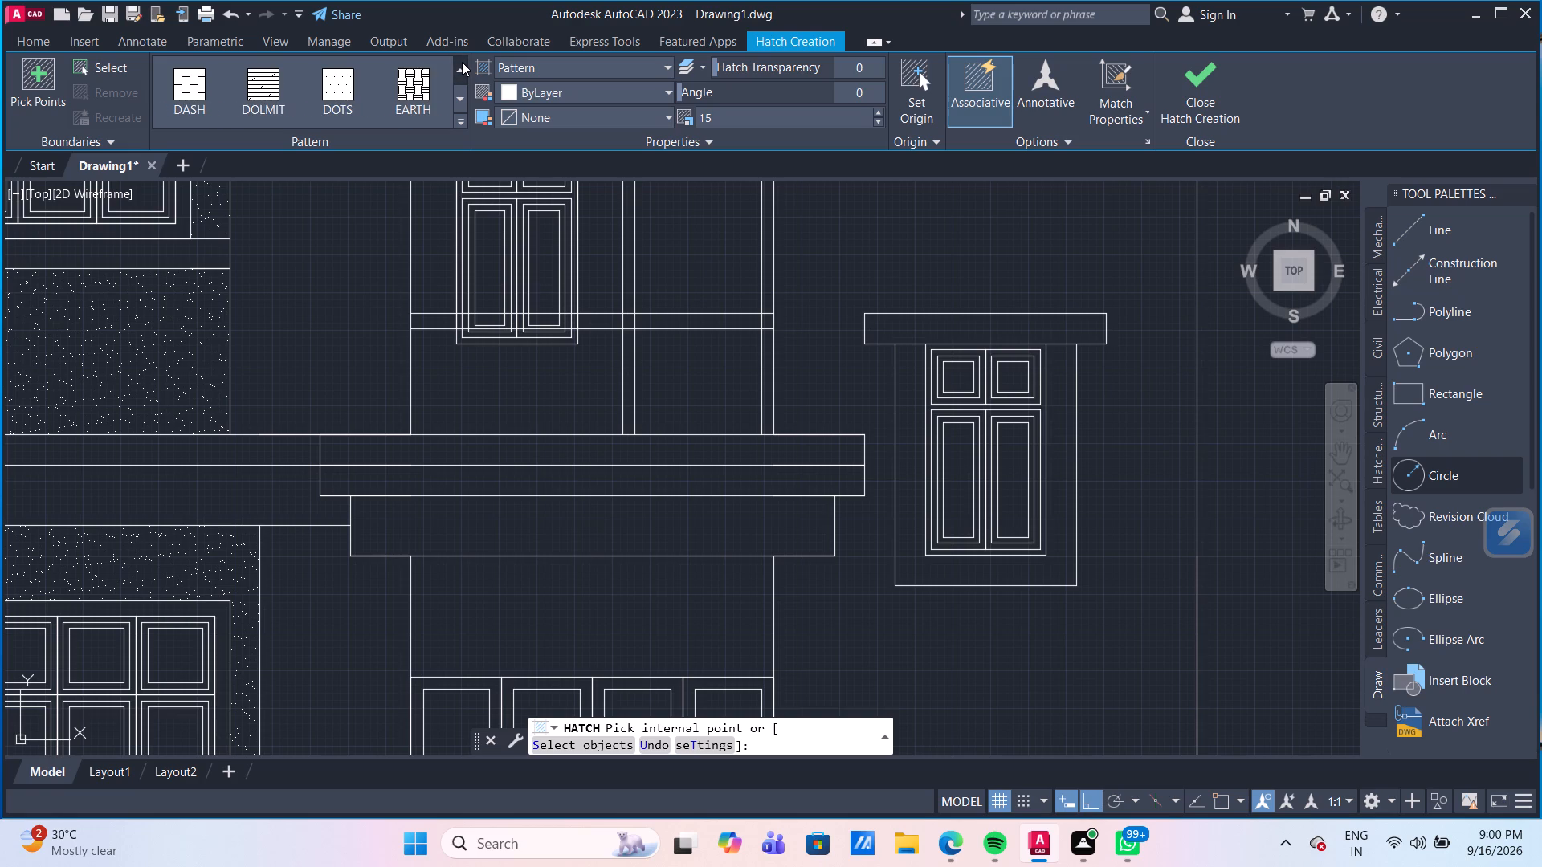
left_click(462, 62)
left_click(462, 62)
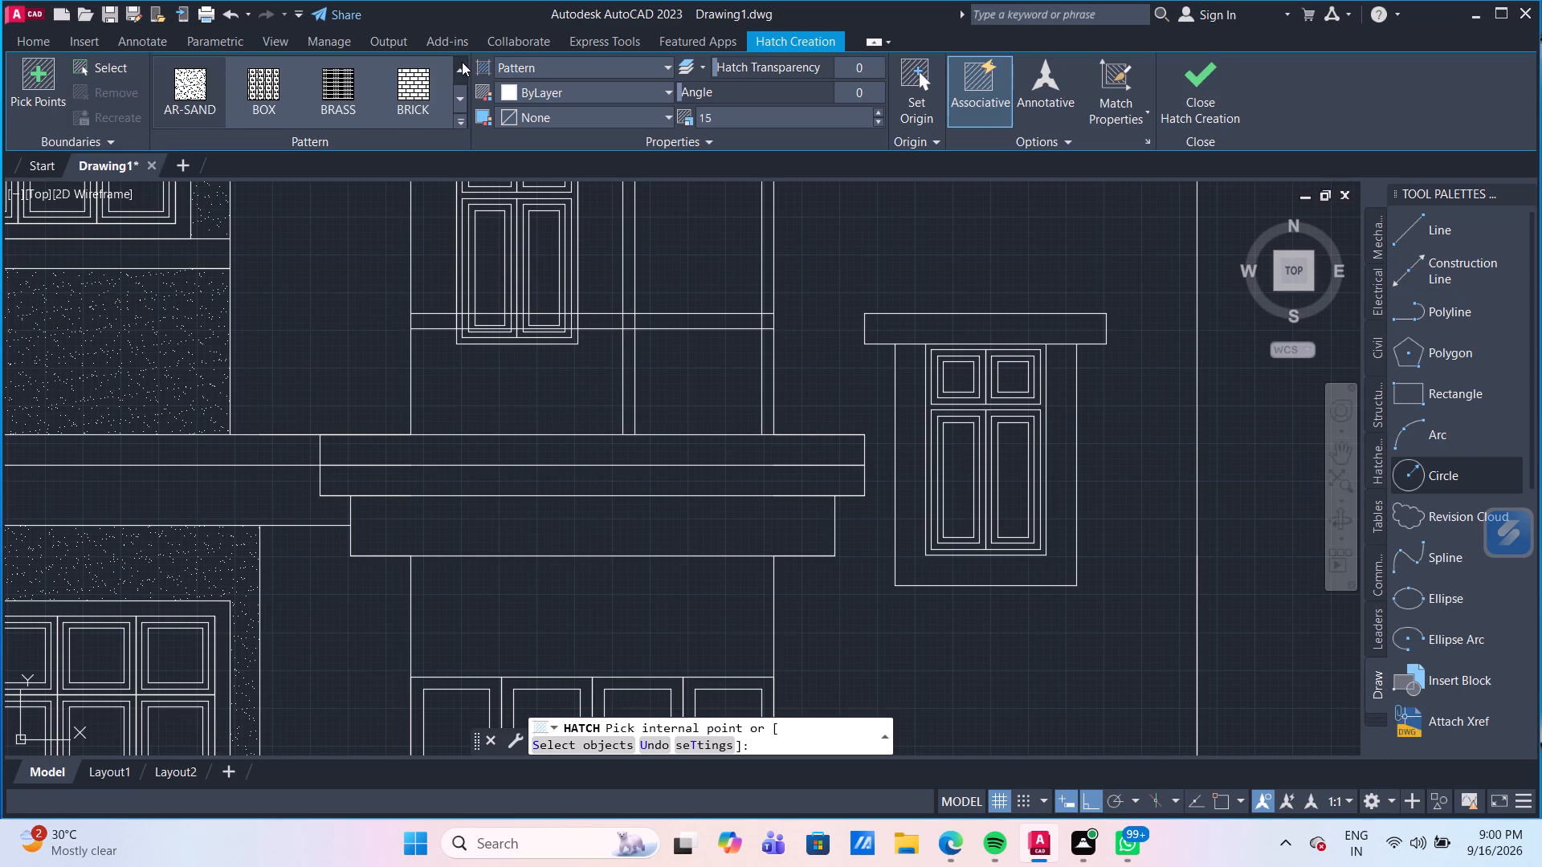
left_click(462, 62)
left_click(462, 62)
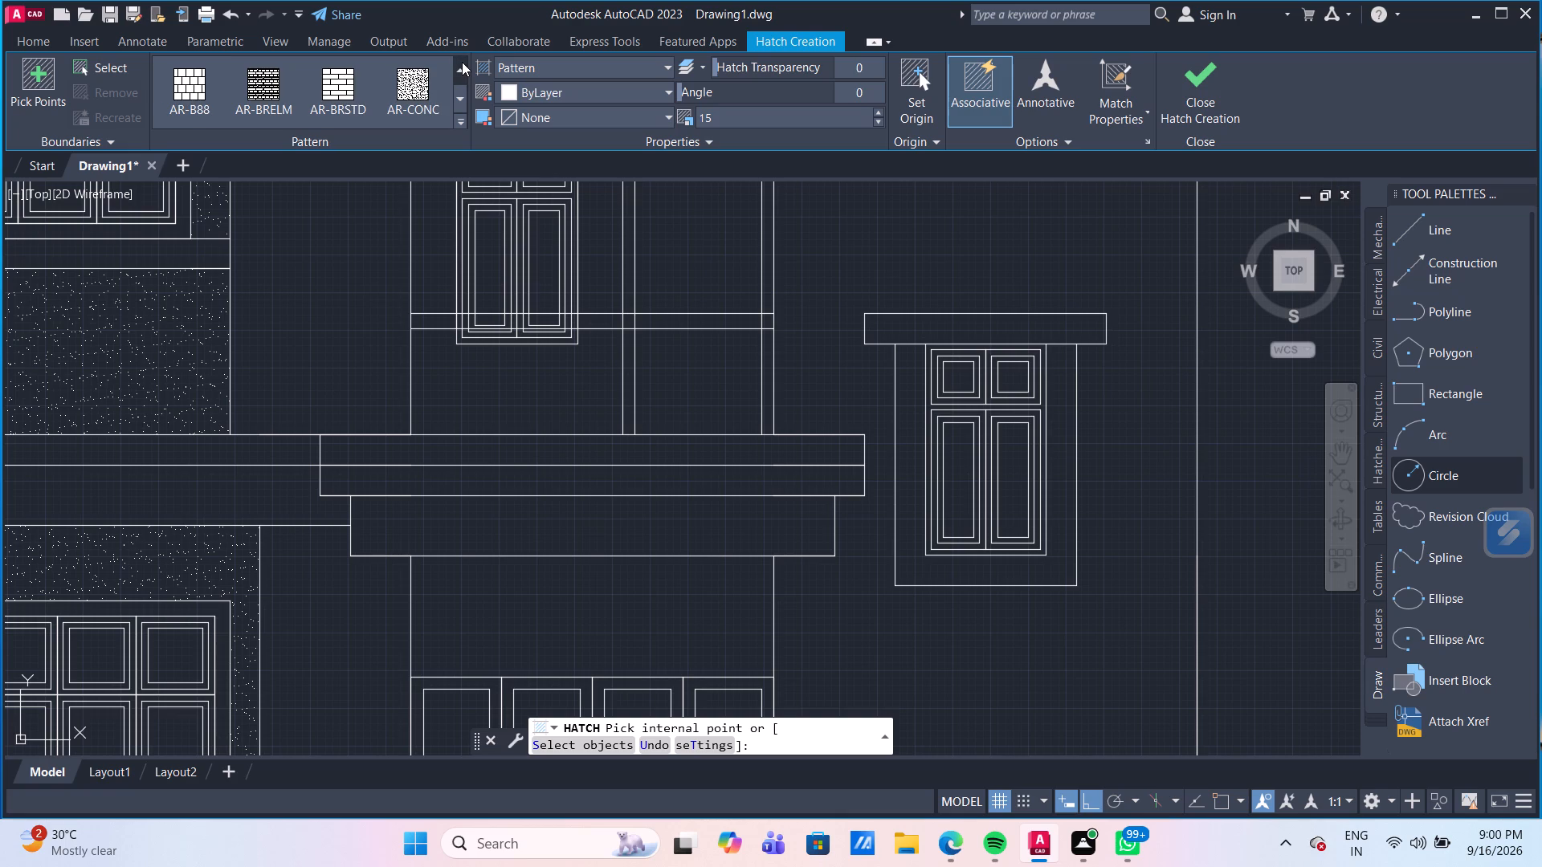
left_click(462, 62)
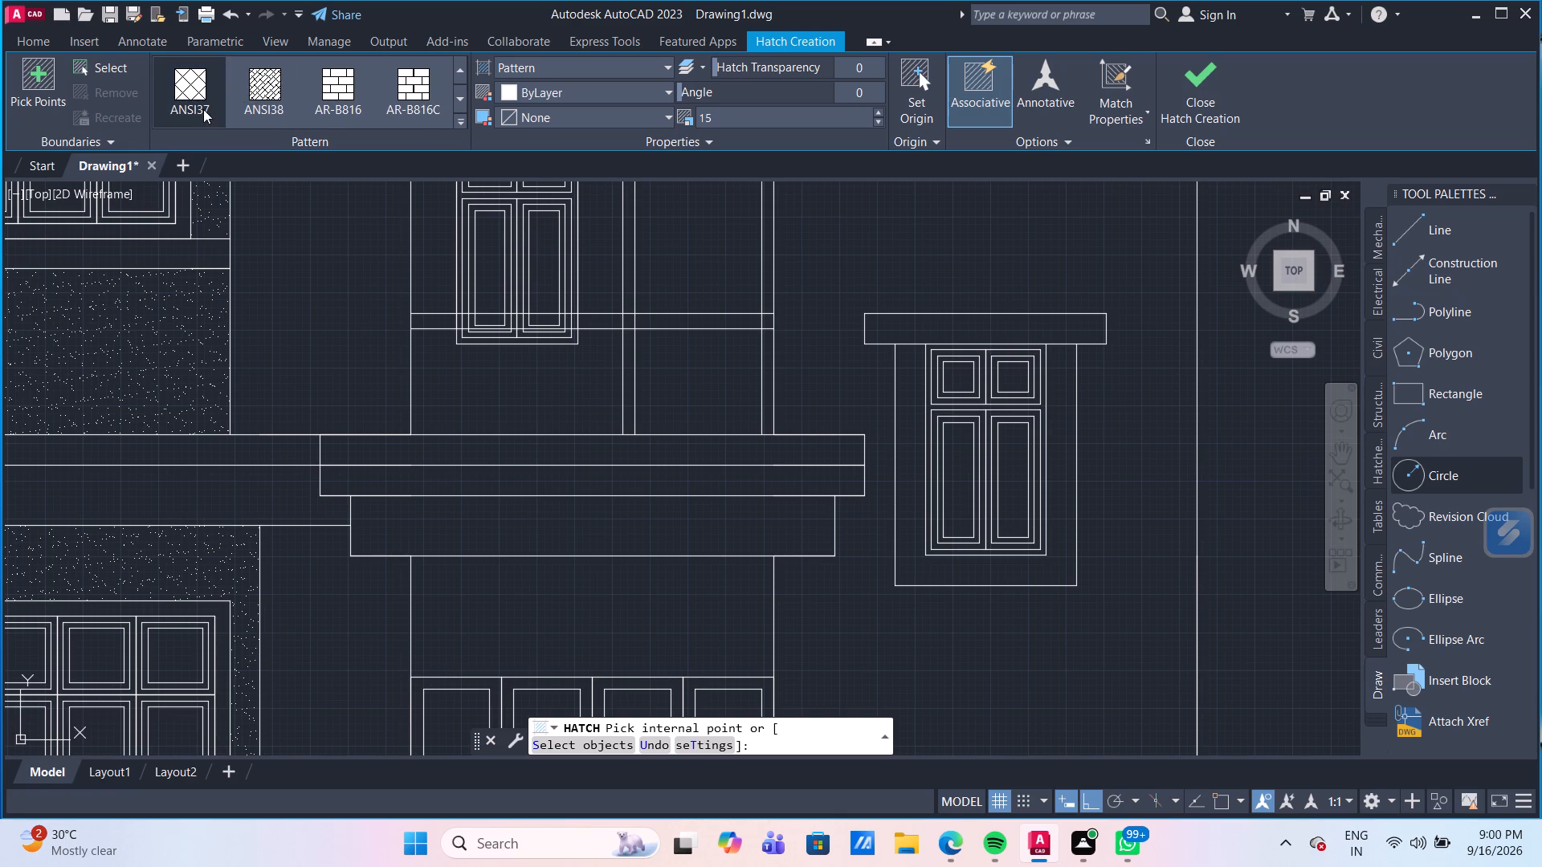
left_click(198, 83)
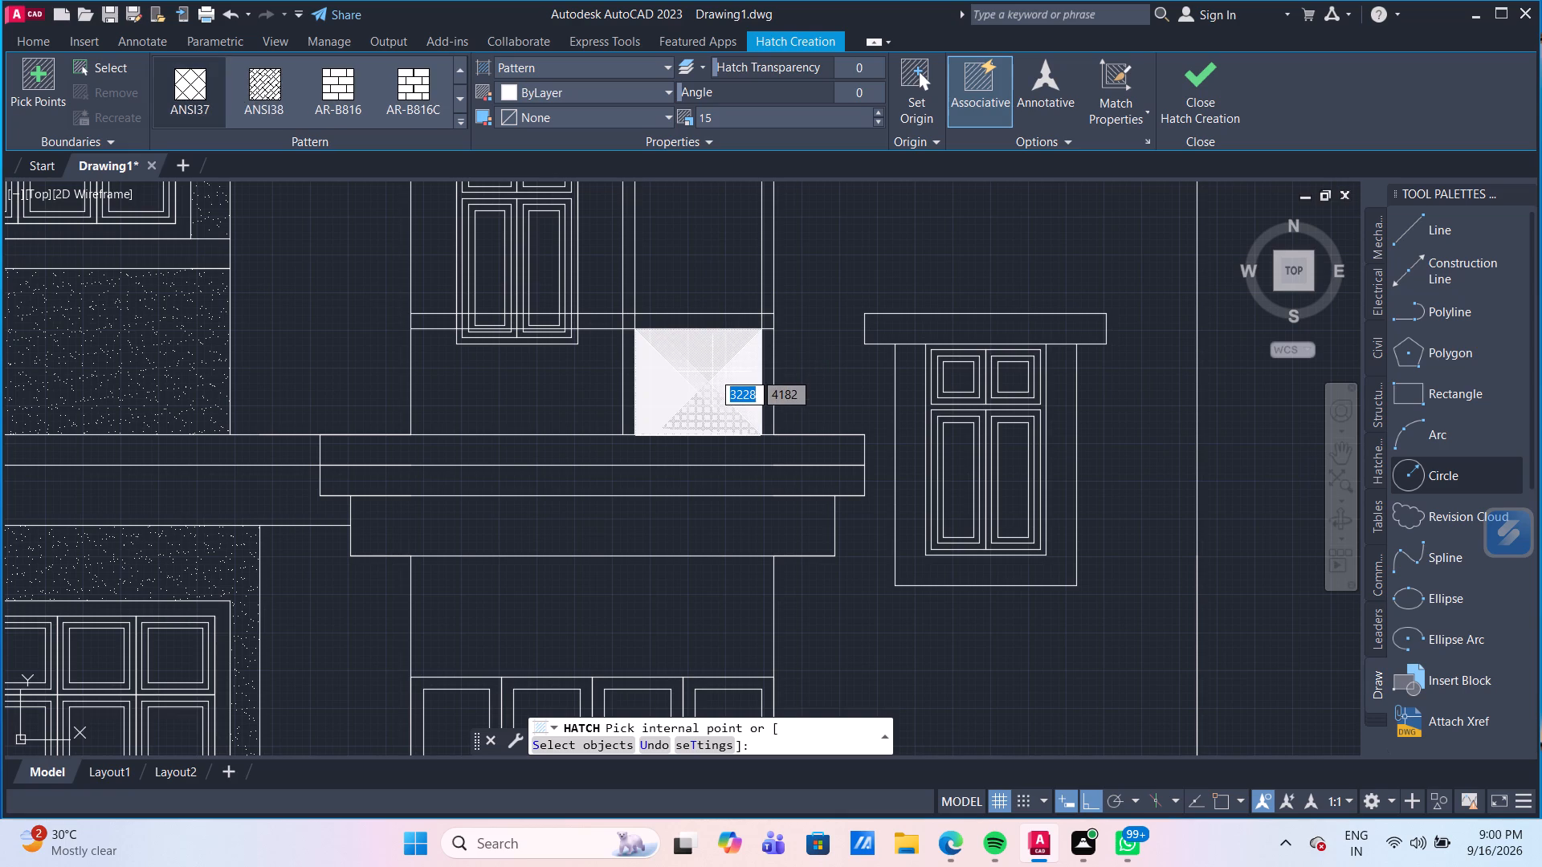
left_click(712, 372)
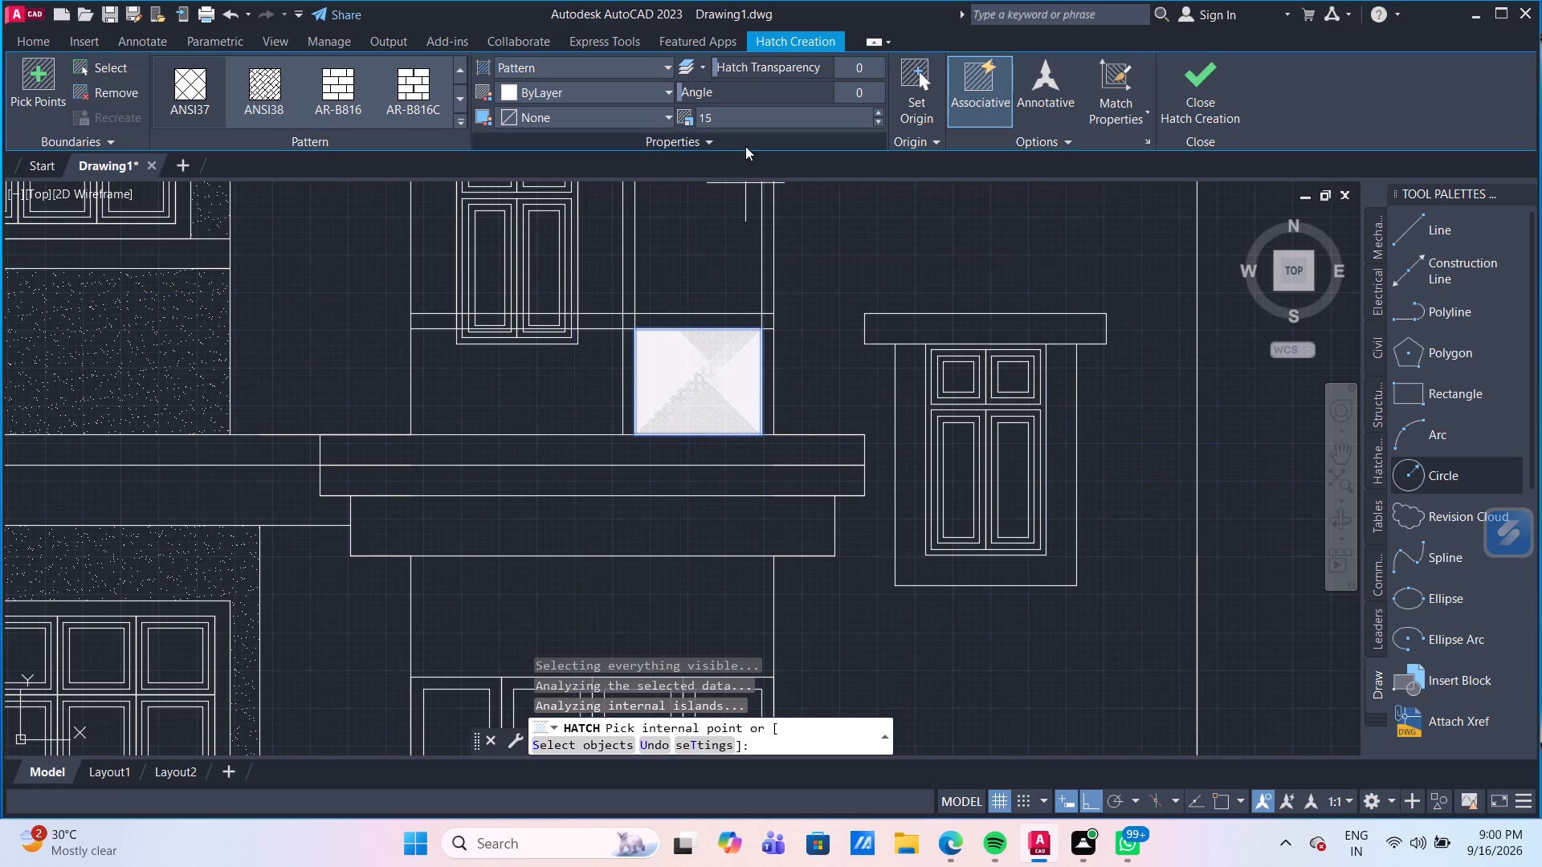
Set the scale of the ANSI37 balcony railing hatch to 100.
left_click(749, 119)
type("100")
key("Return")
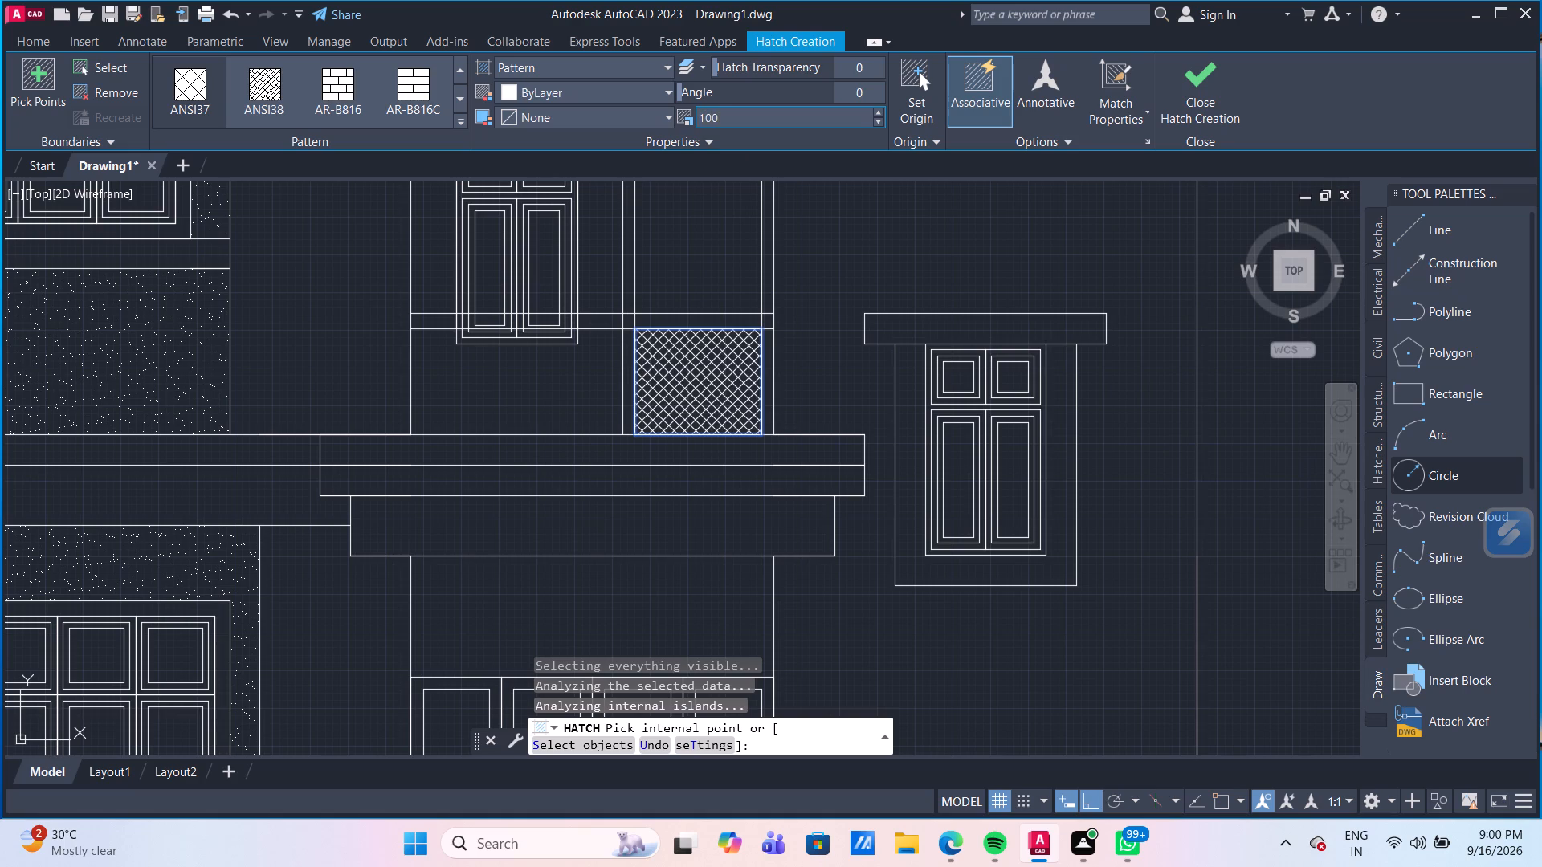
Set the scale of the ANSI37 balcony railing hatch to 150.
left_click(749, 119)
type("150")
key("Return")
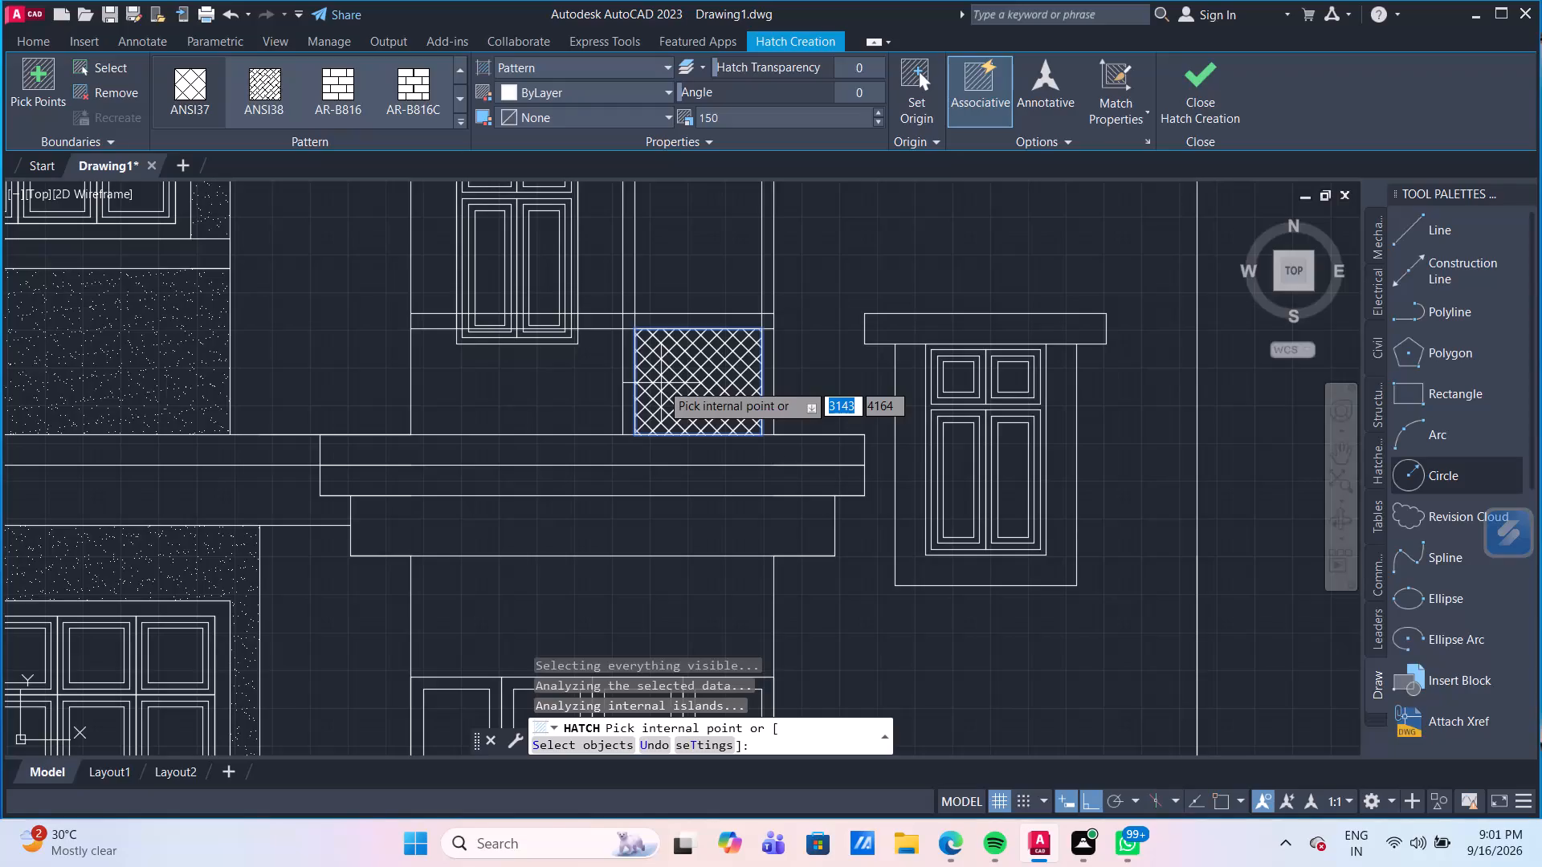
Extend the ANSI37 hatch over the door frame strips and the area below the two-pane window to fill the balcony railing.
scroll(661, 383, "up", 1)
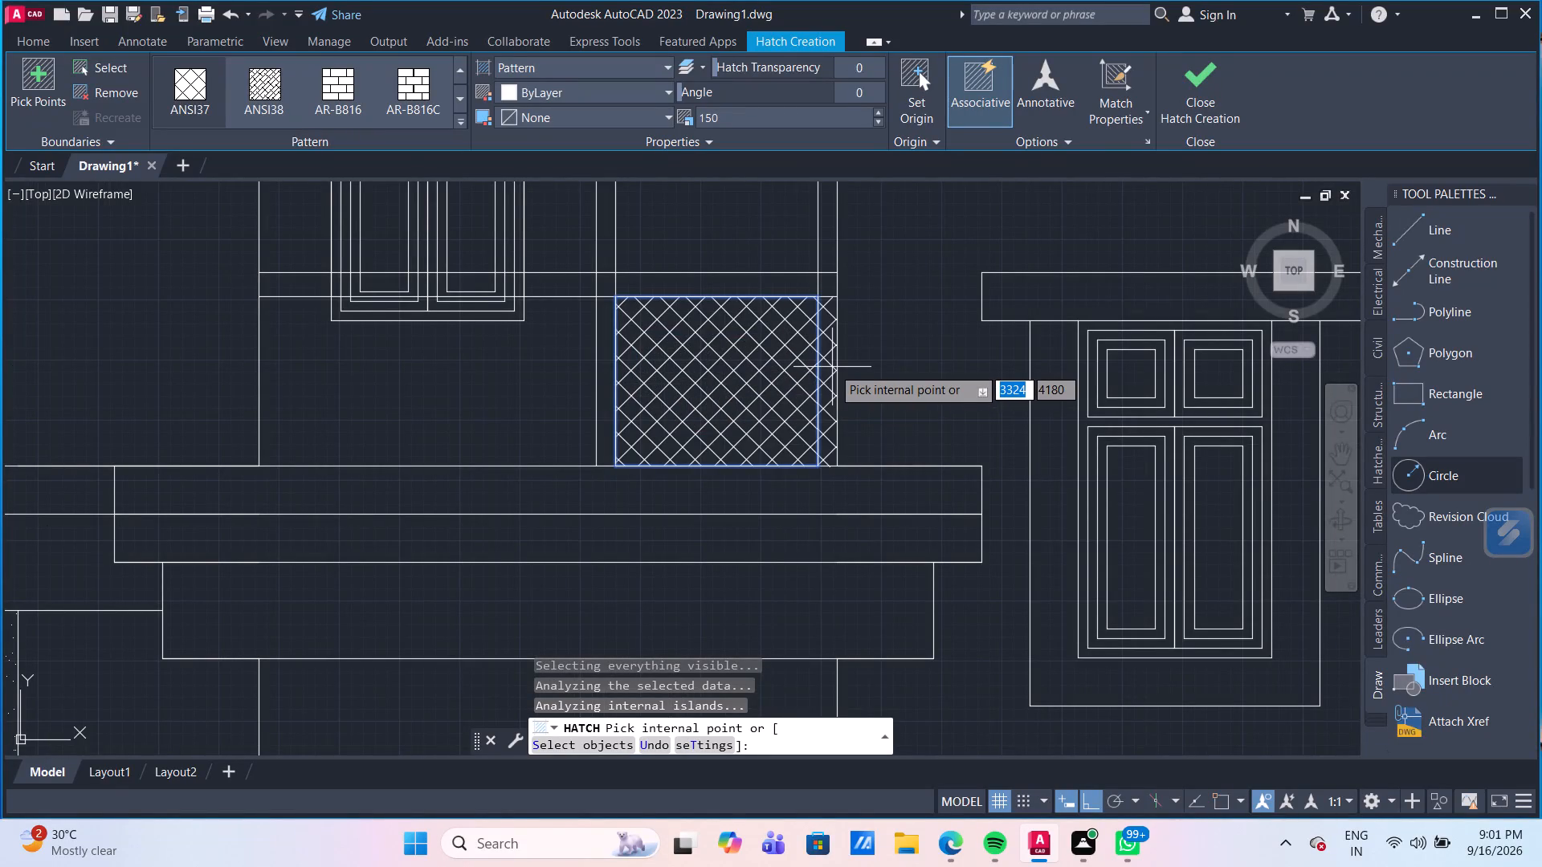
left_click(832, 367)
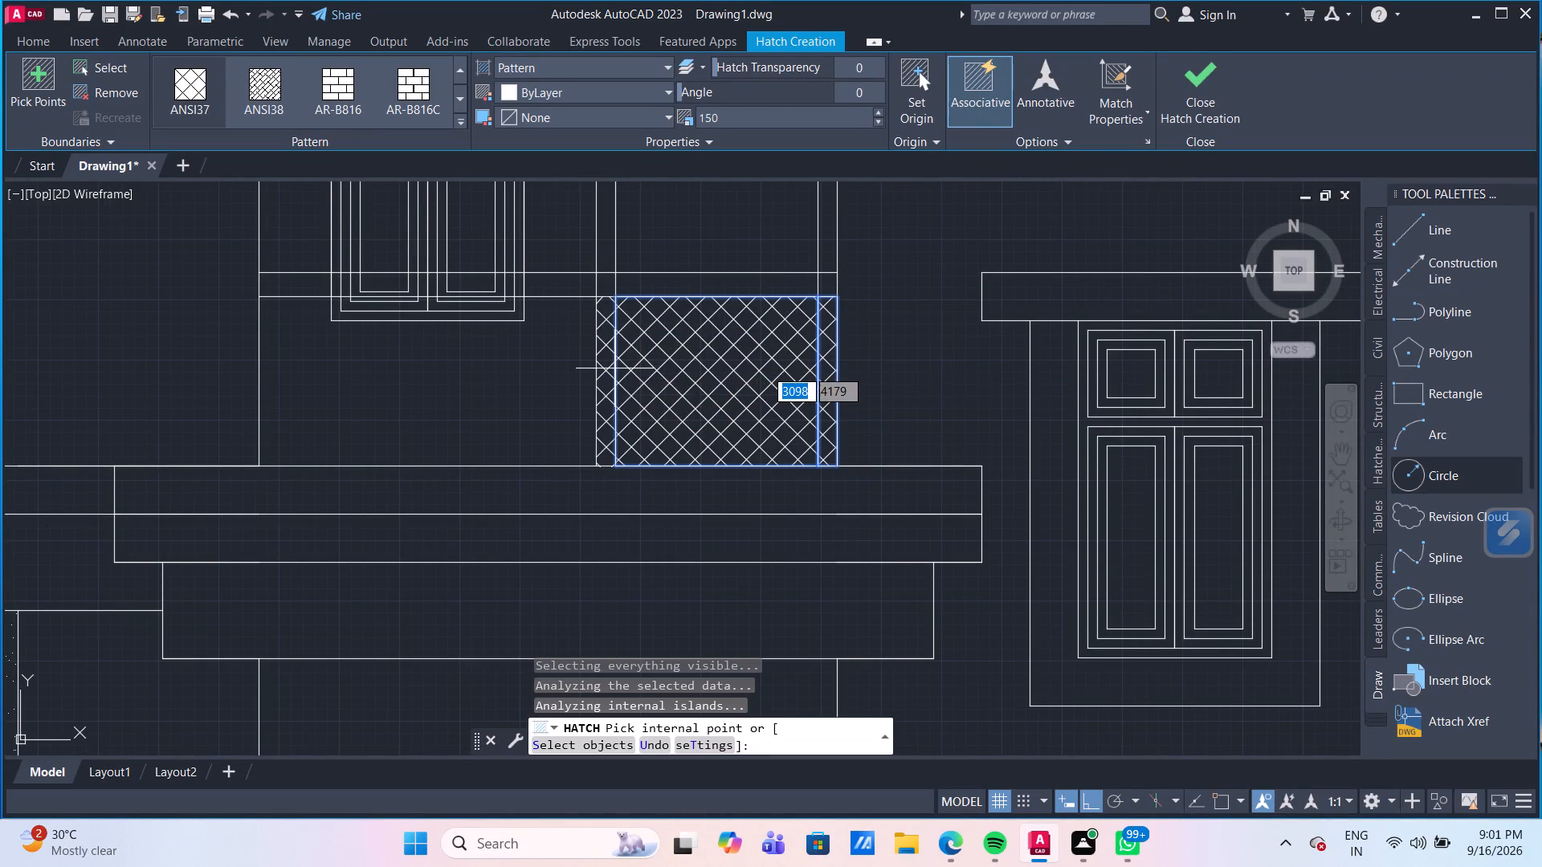
left_click(614, 368)
left_click(581, 355)
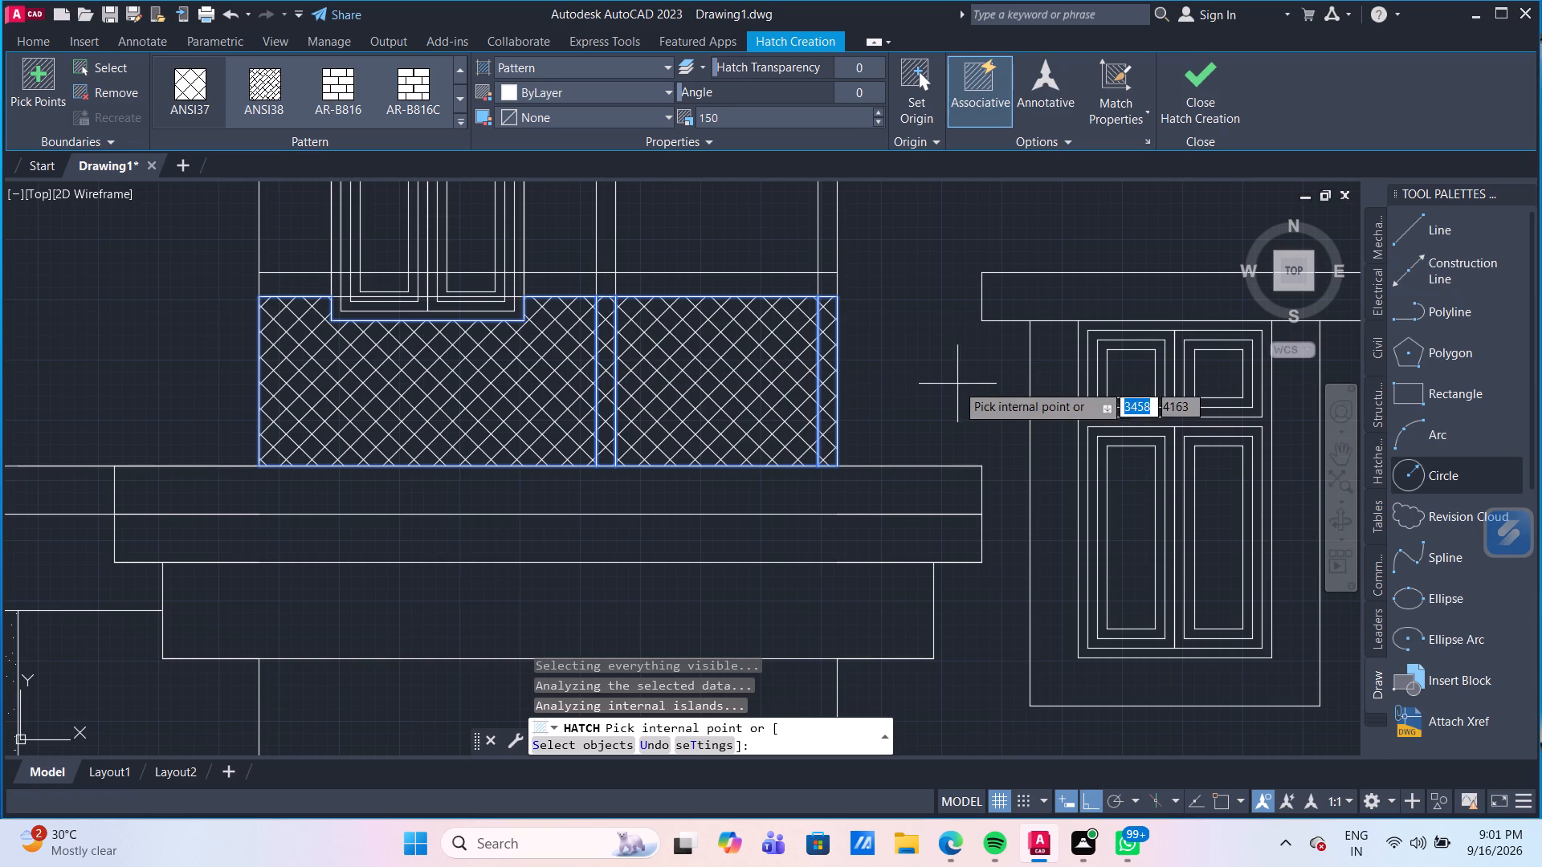
key("Escape")
scroll(916, 385, "down", 1)
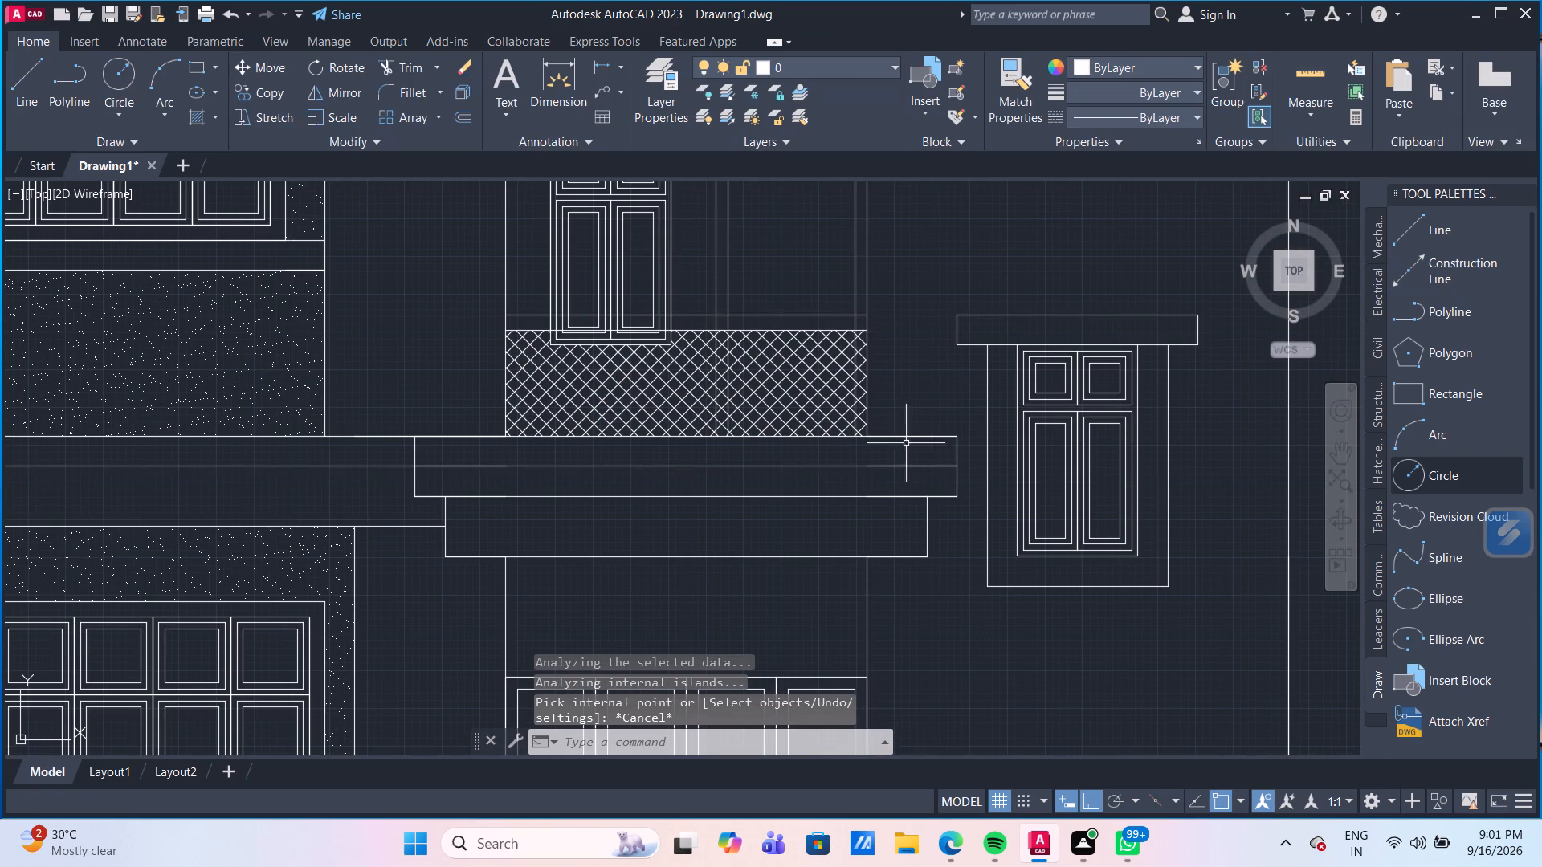
scroll(850, 482, "down", 1)
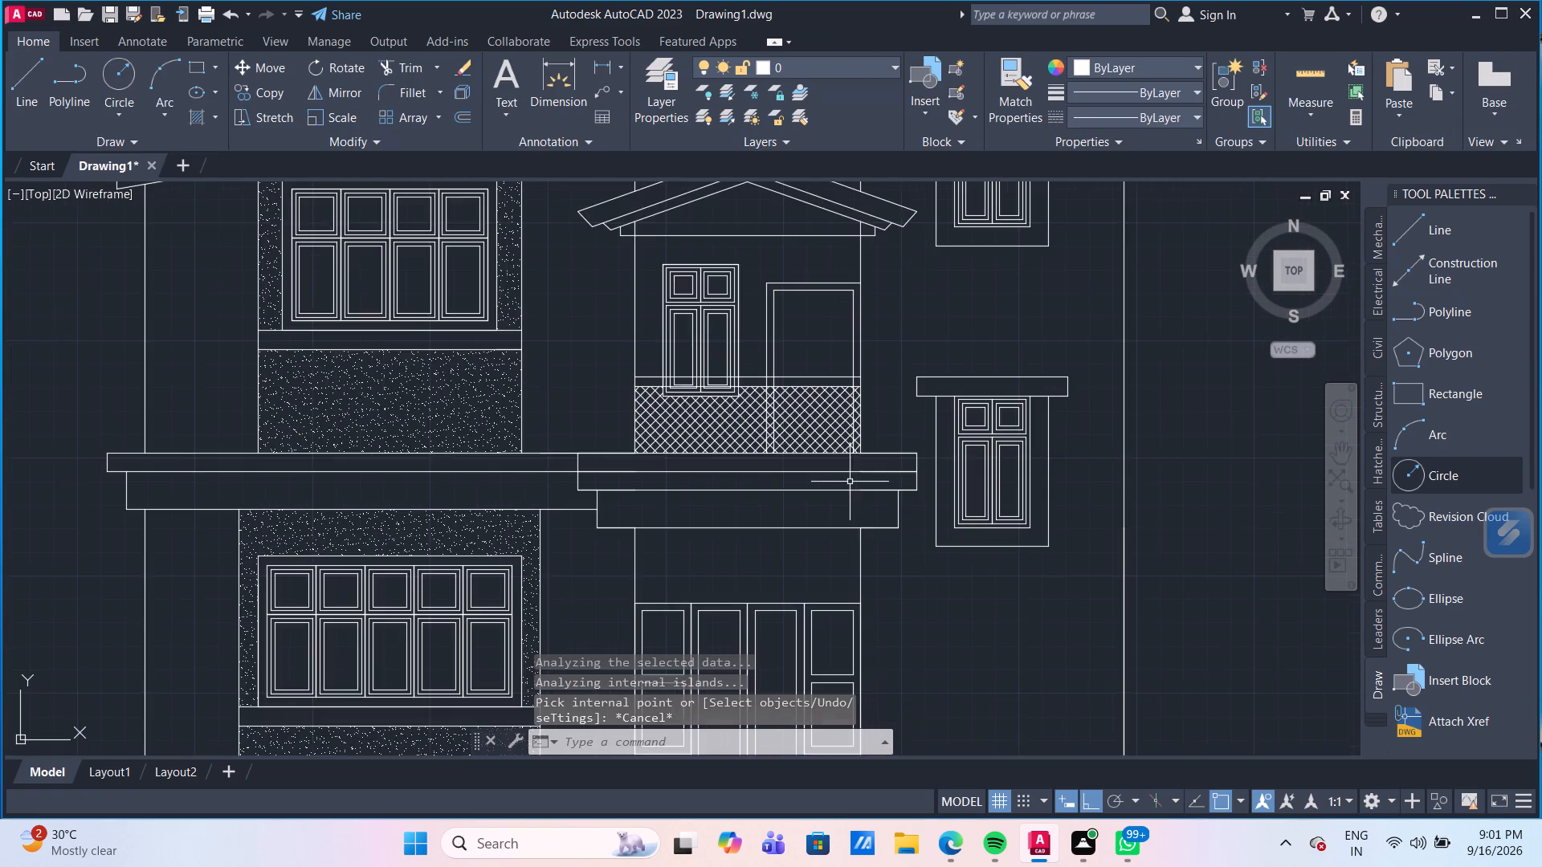
Set the scale of the ANSI37 balcony railing hatch to 200.
scroll(848, 483, "down", 3)
scroll(840, 512, "up", 2)
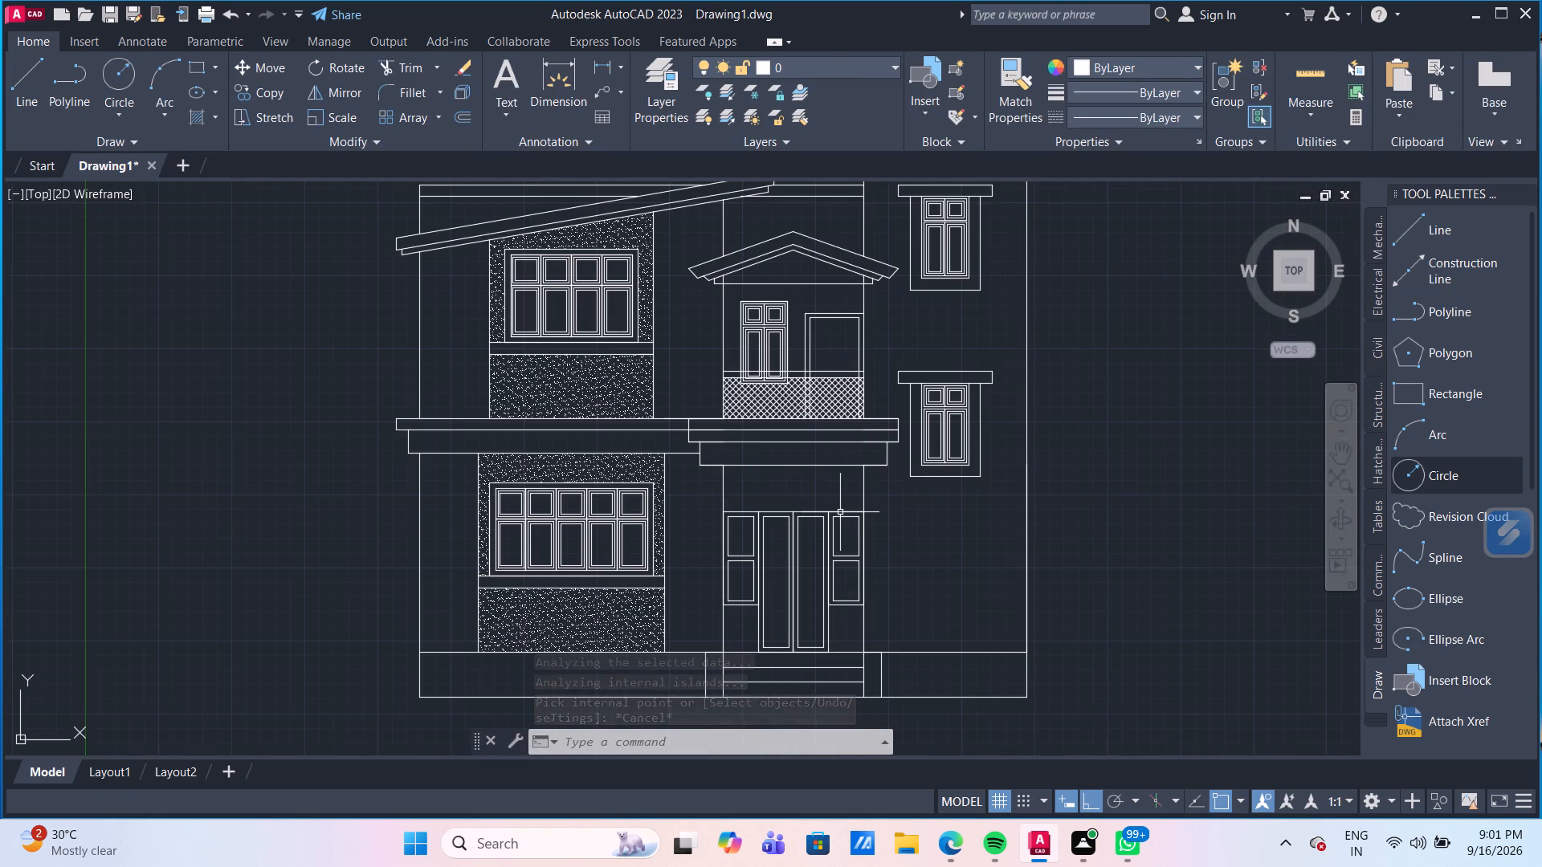
scroll(832, 490, "up", 2)
middle_click_drag(816, 453, 769, 595)
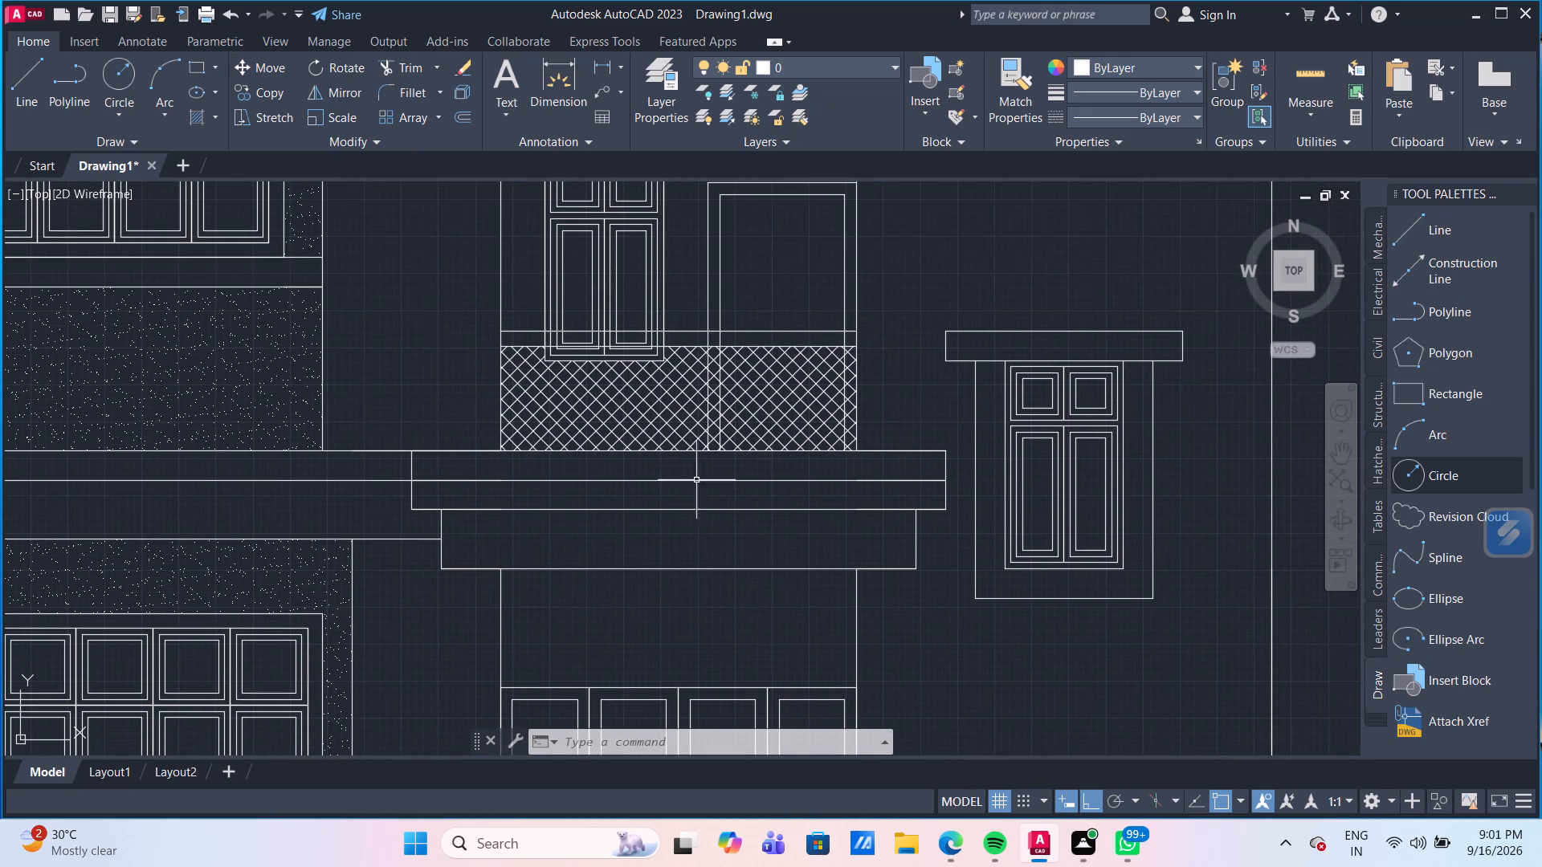
left_click(665, 405)
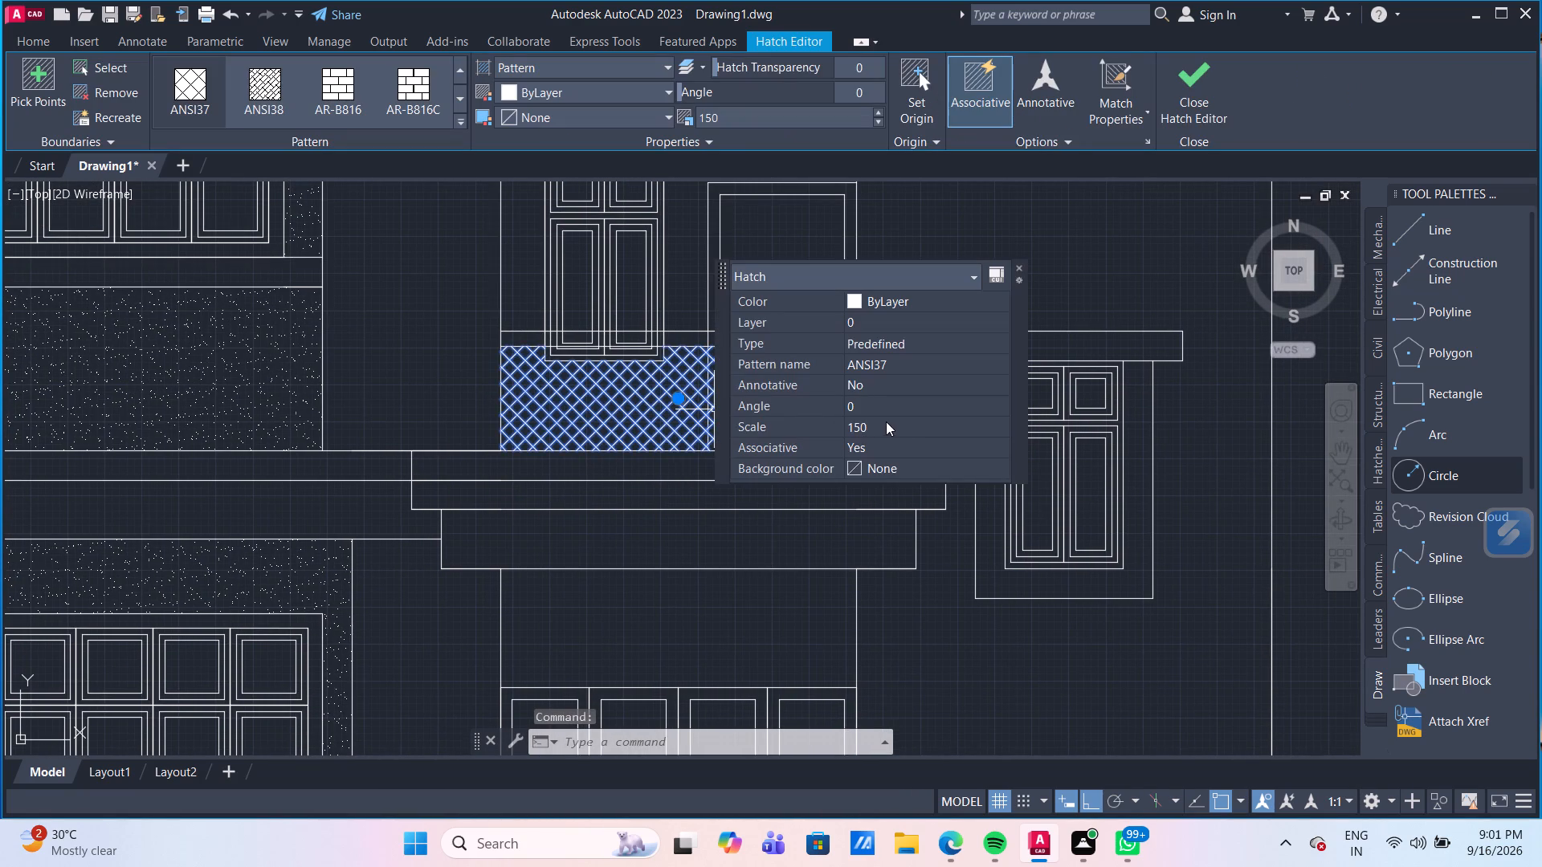
left_click(896, 424)
type("200")
key("Return")
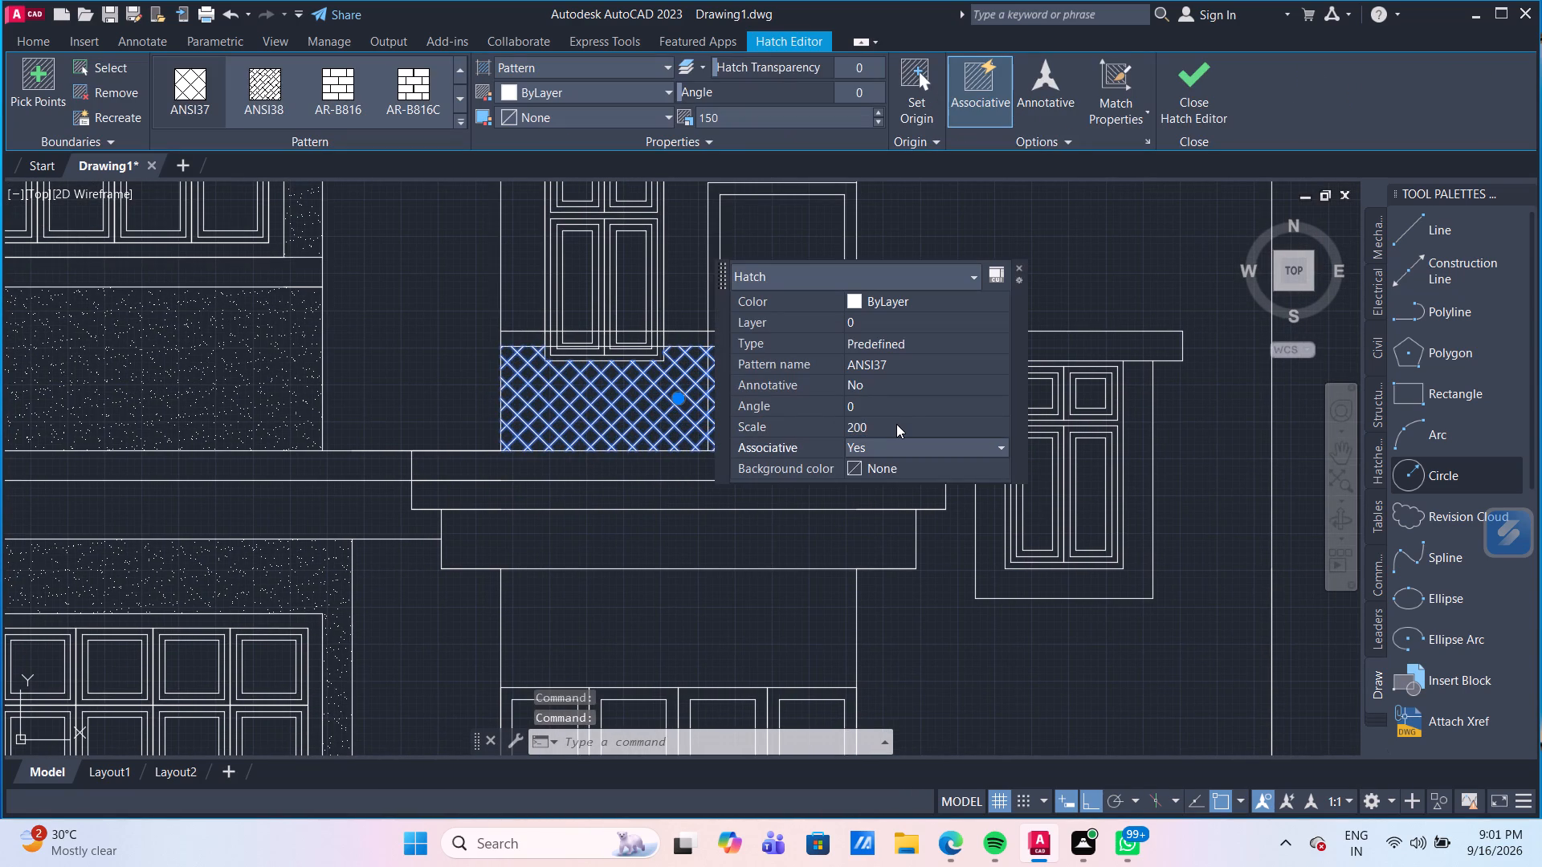
left_click(394, 397)
key("Escape")
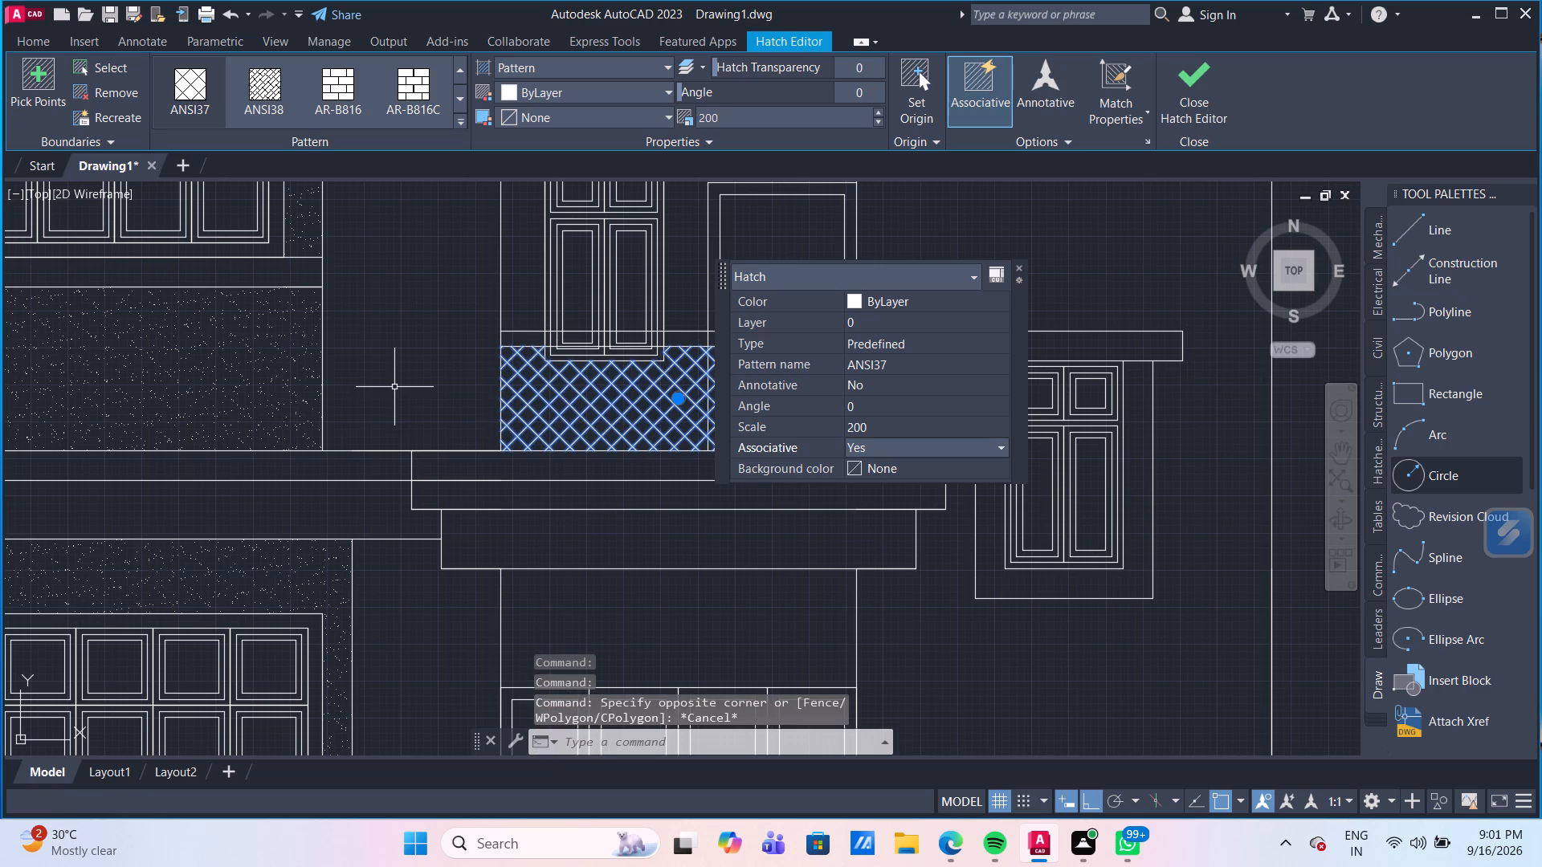
left_click(1087, 257)
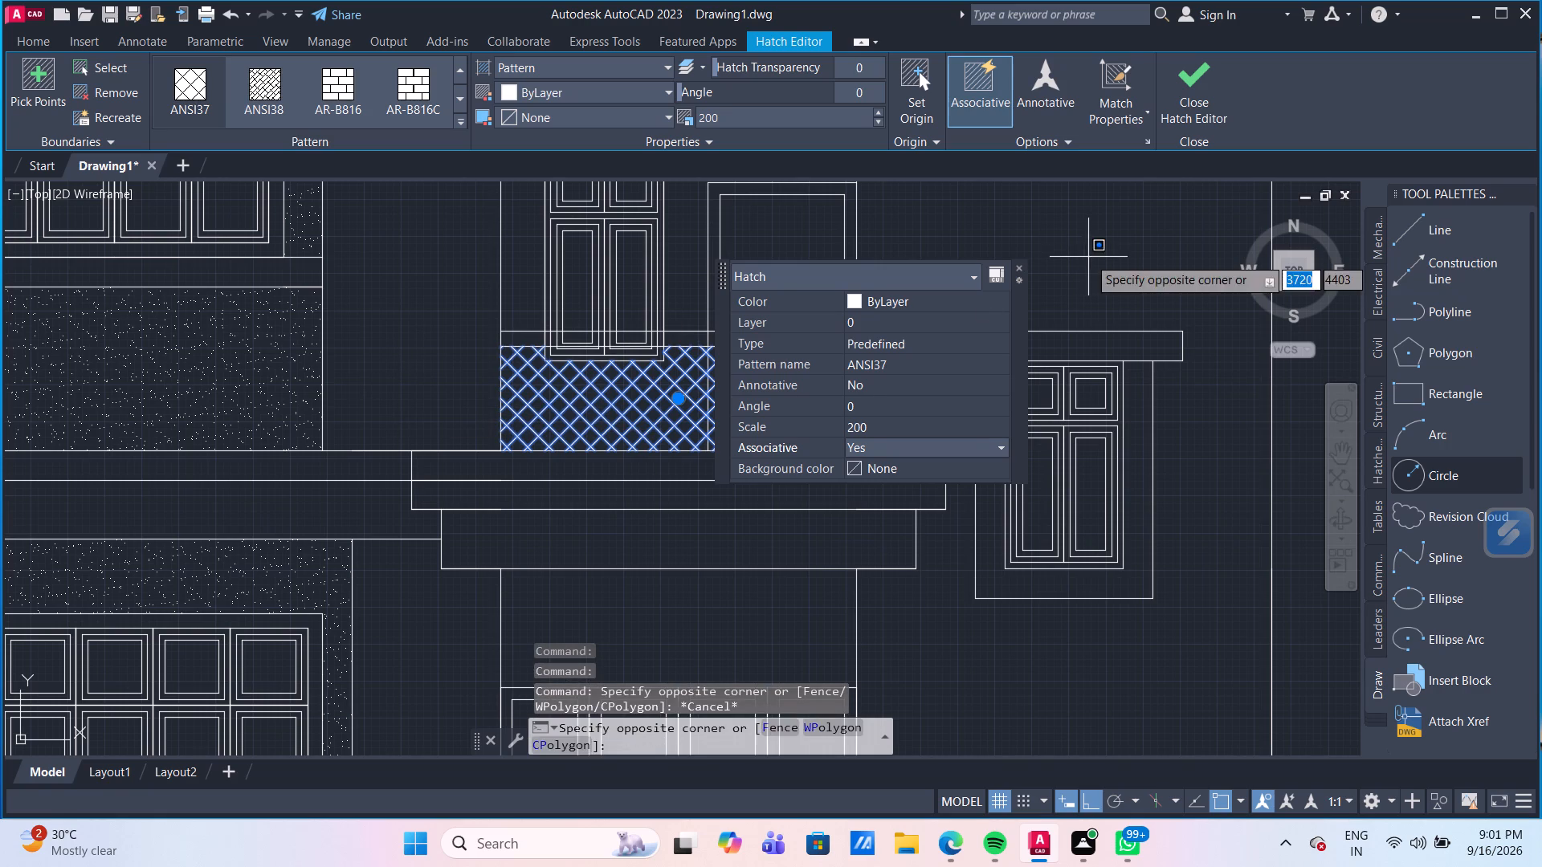
key("Escape")
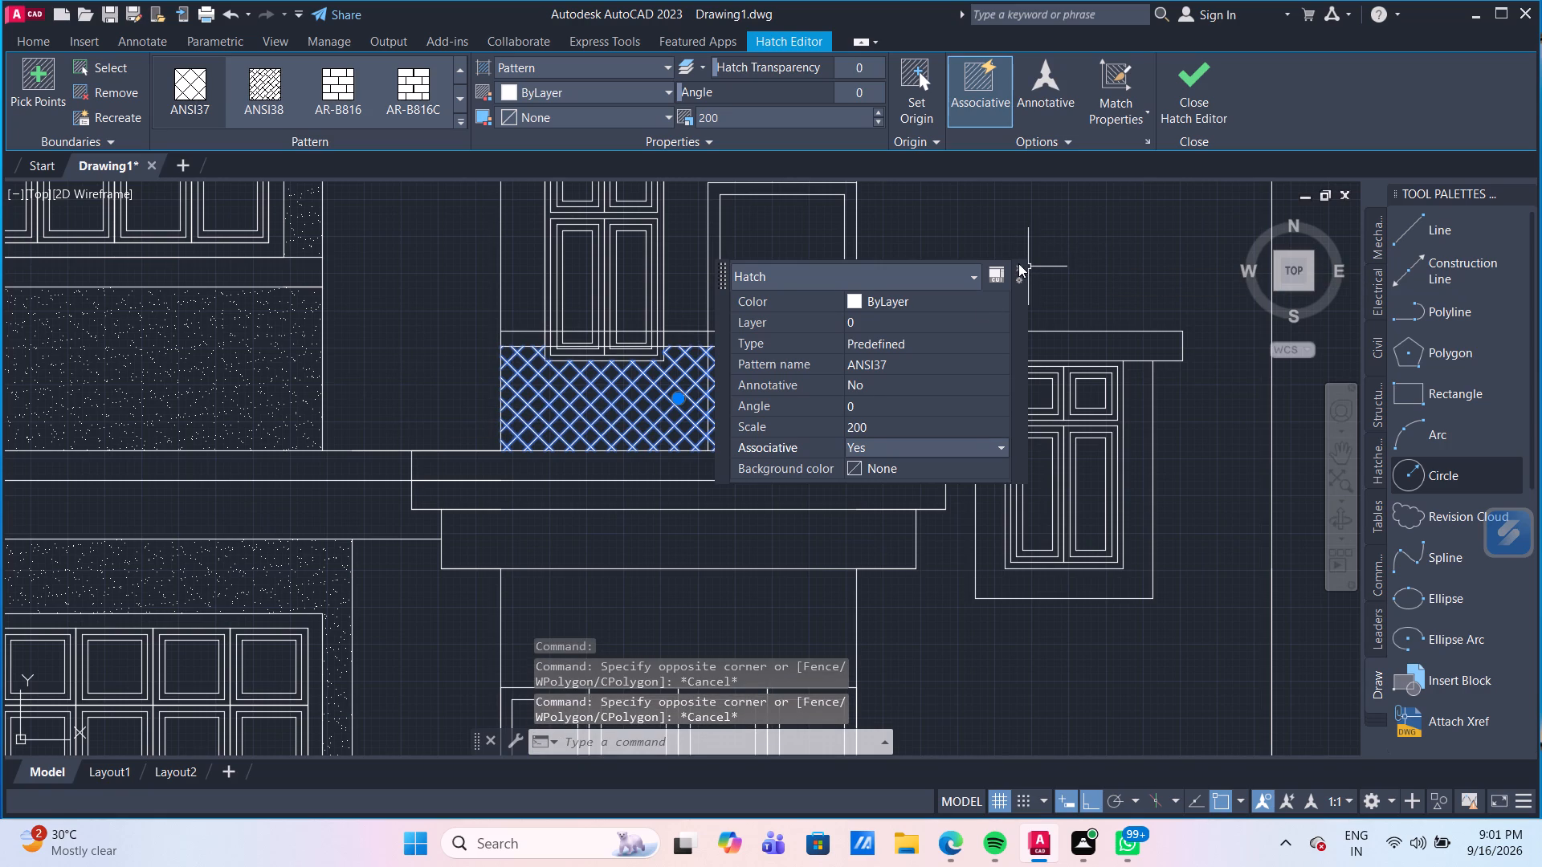
left_click(1018, 263)
left_click(1020, 269)
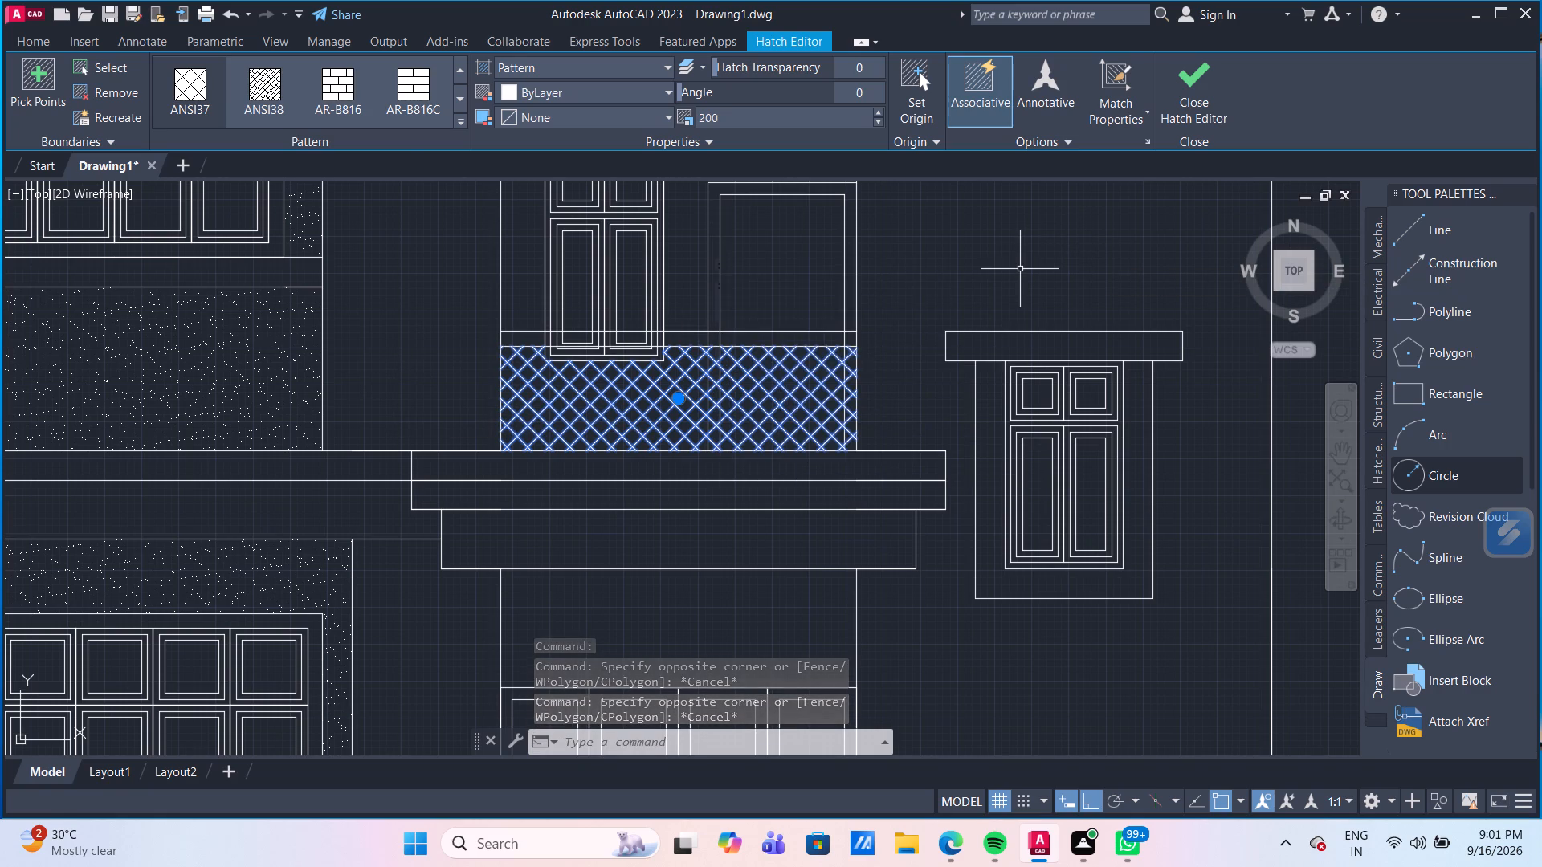
key("Escape")
Draw a horizontal ground line 500 long outward from the bottom-right corner of the house base.
scroll(1020, 269, "down", 2)
middle_click_drag(1065, 512, 960, 578)
scroll(956, 577, "down", 1)
middle_click_drag(953, 577, 887, 491)
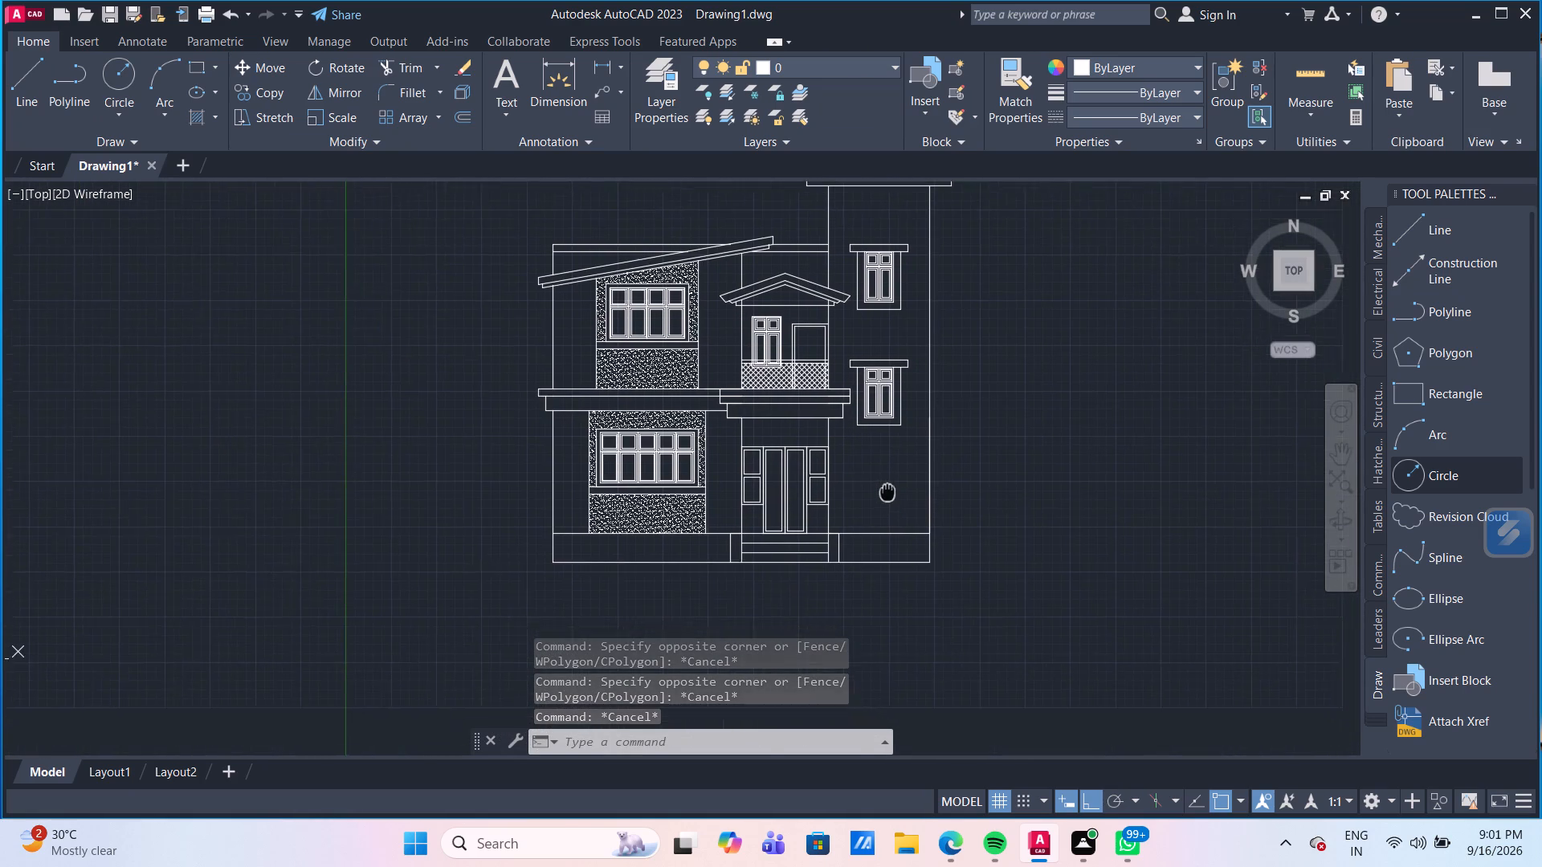
middle_click_drag(887, 491, 860, 537)
scroll(860, 537, "down", 1)
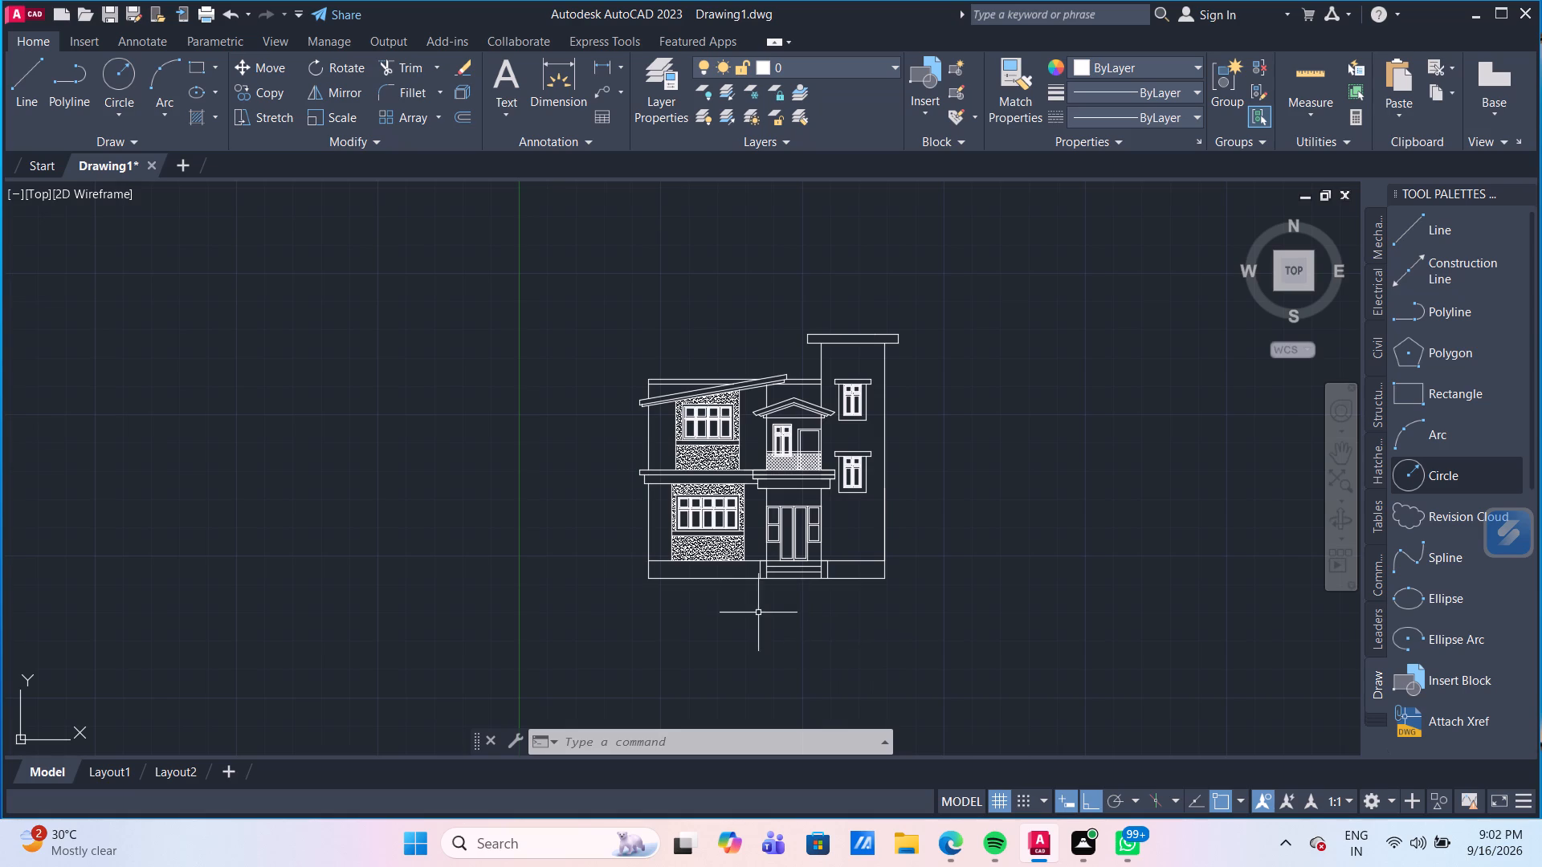
scroll(947, 580, "up", 1)
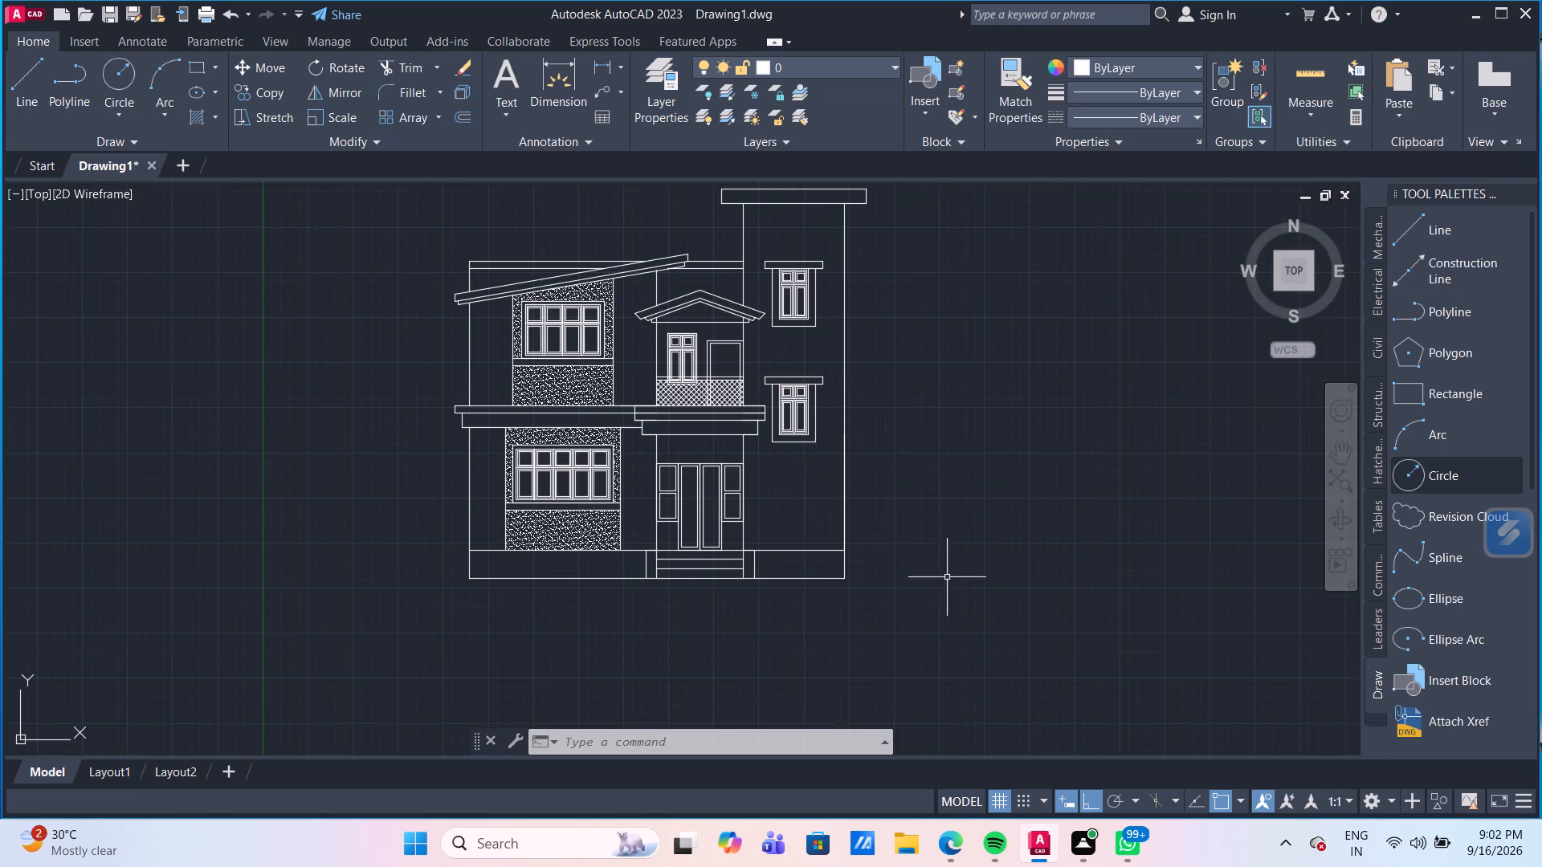
left_click(21, 88)
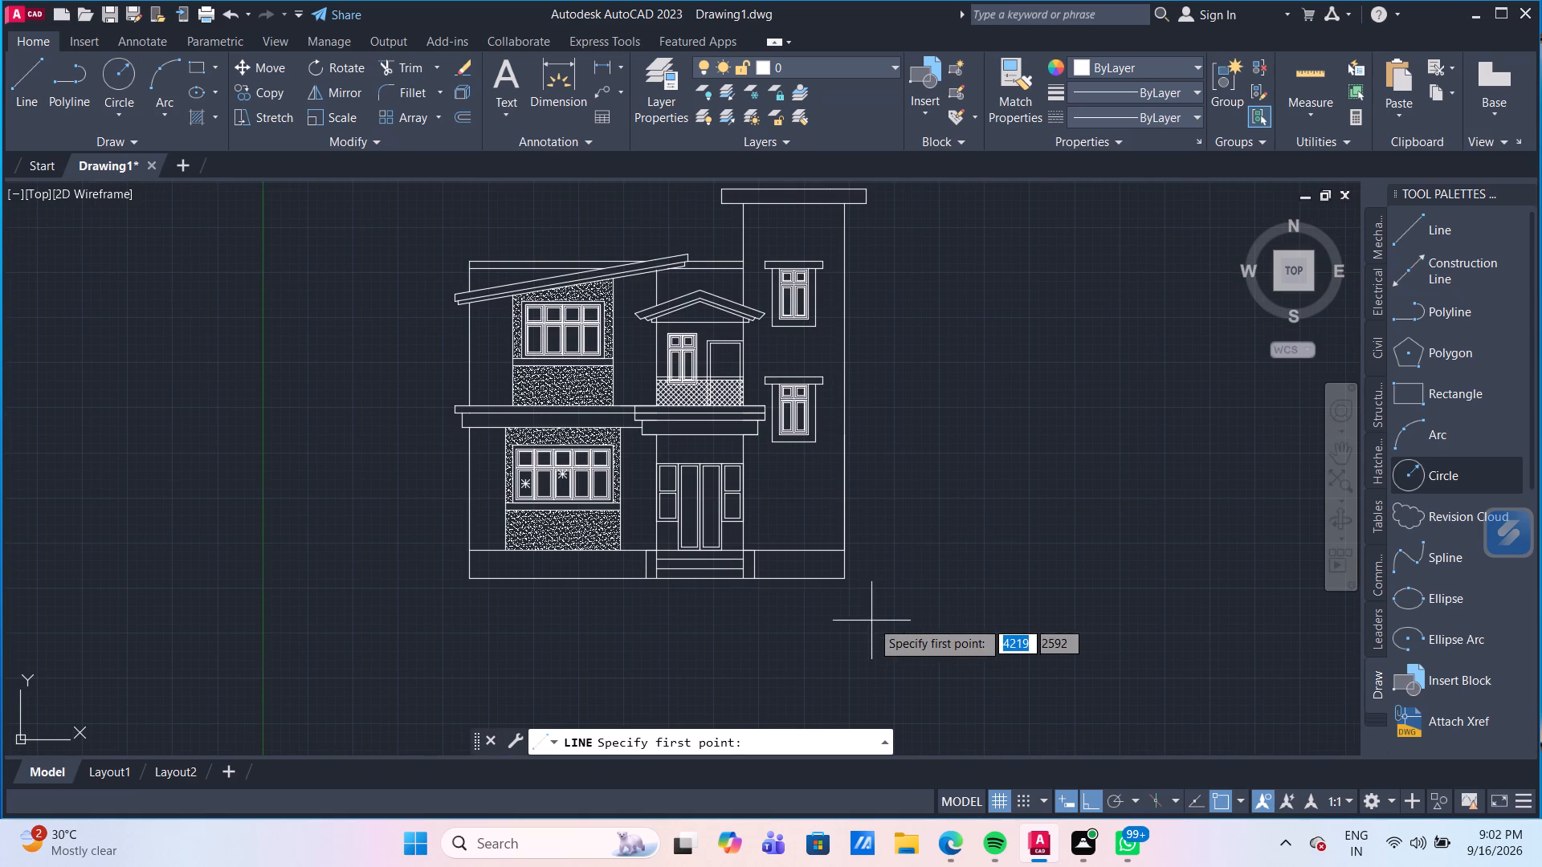
left_click(845, 576)
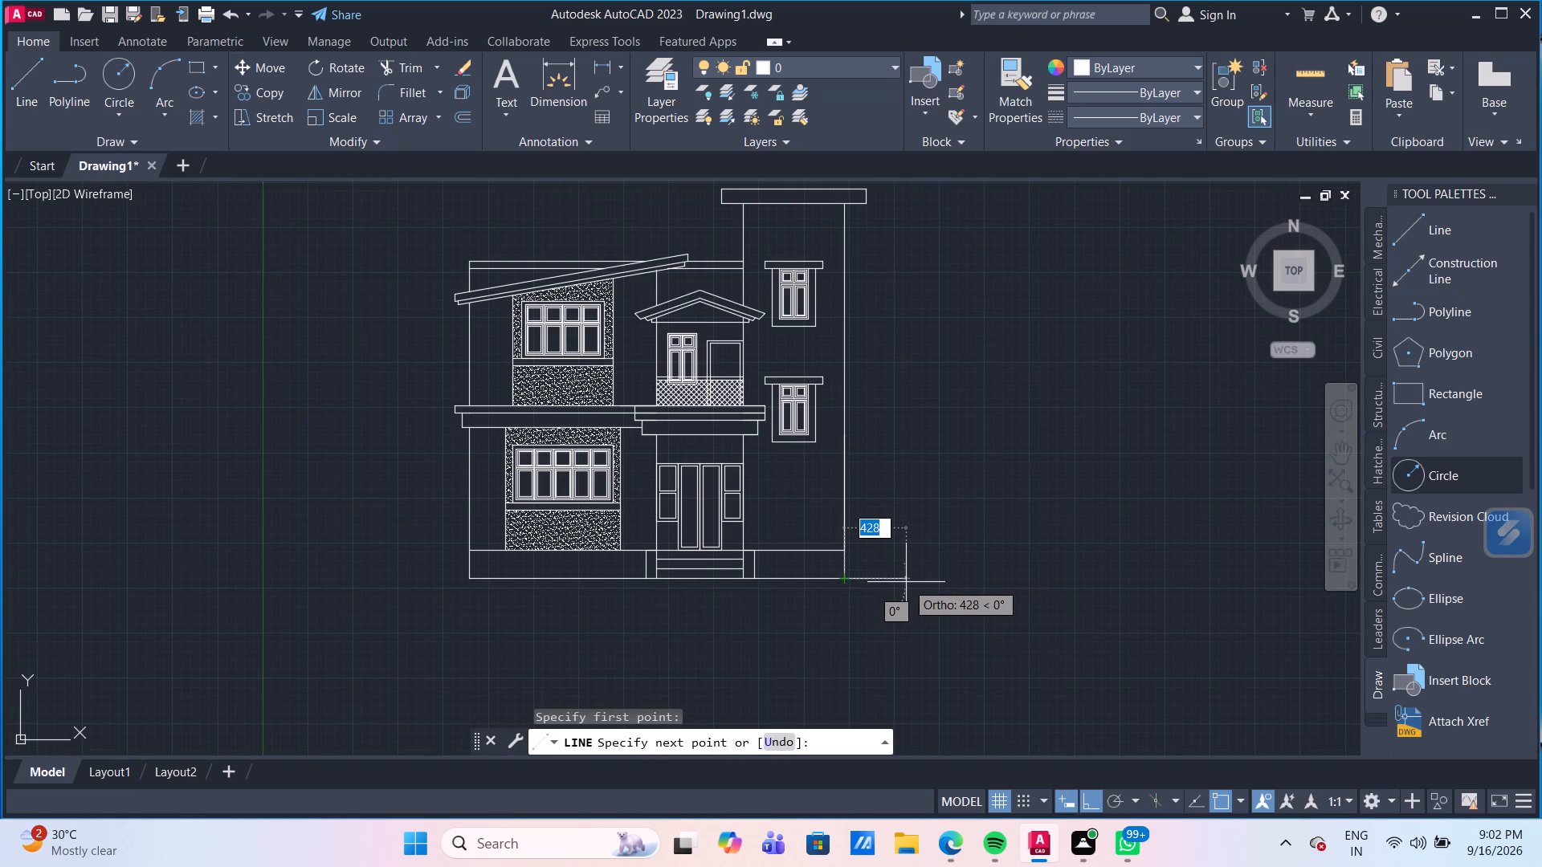
type("500")
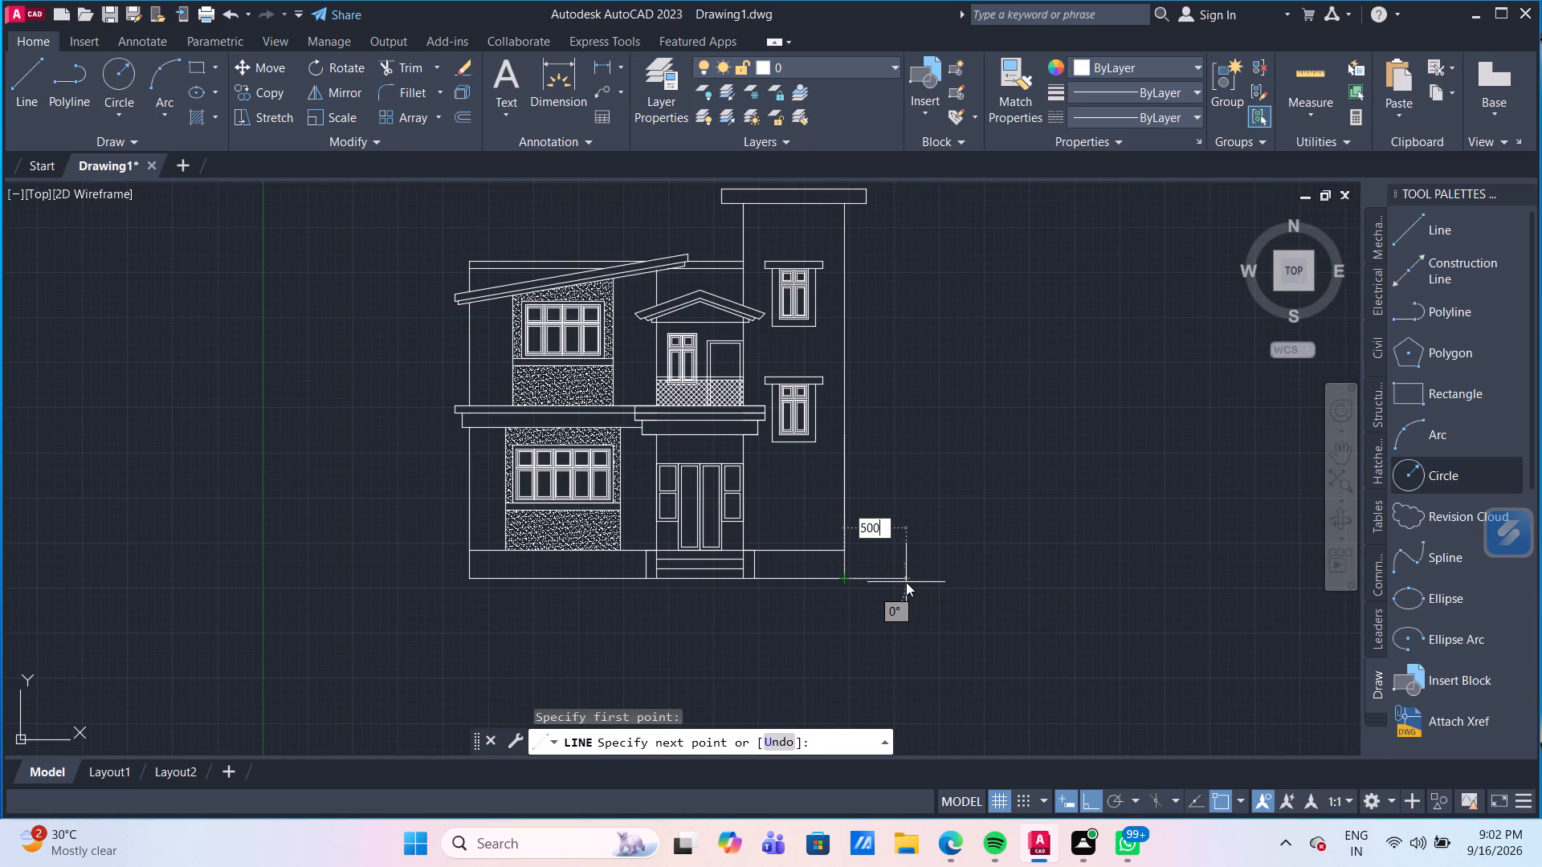
key("Return")
key("Return")
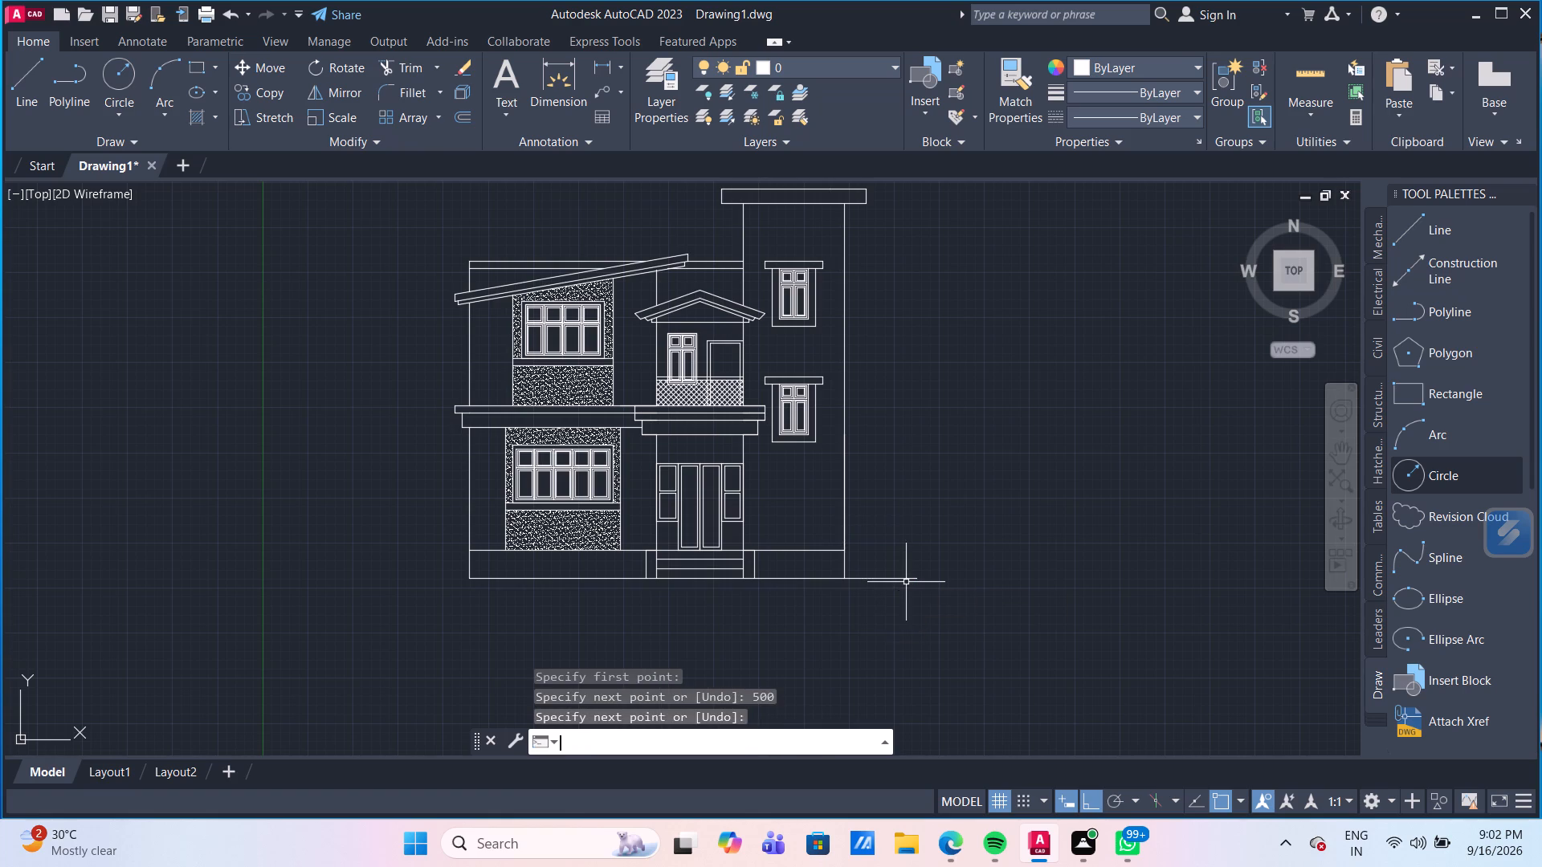
Draw a horizontal ground line 300 long outward from the bottom-left corner of the house base.
left_click(35, 83)
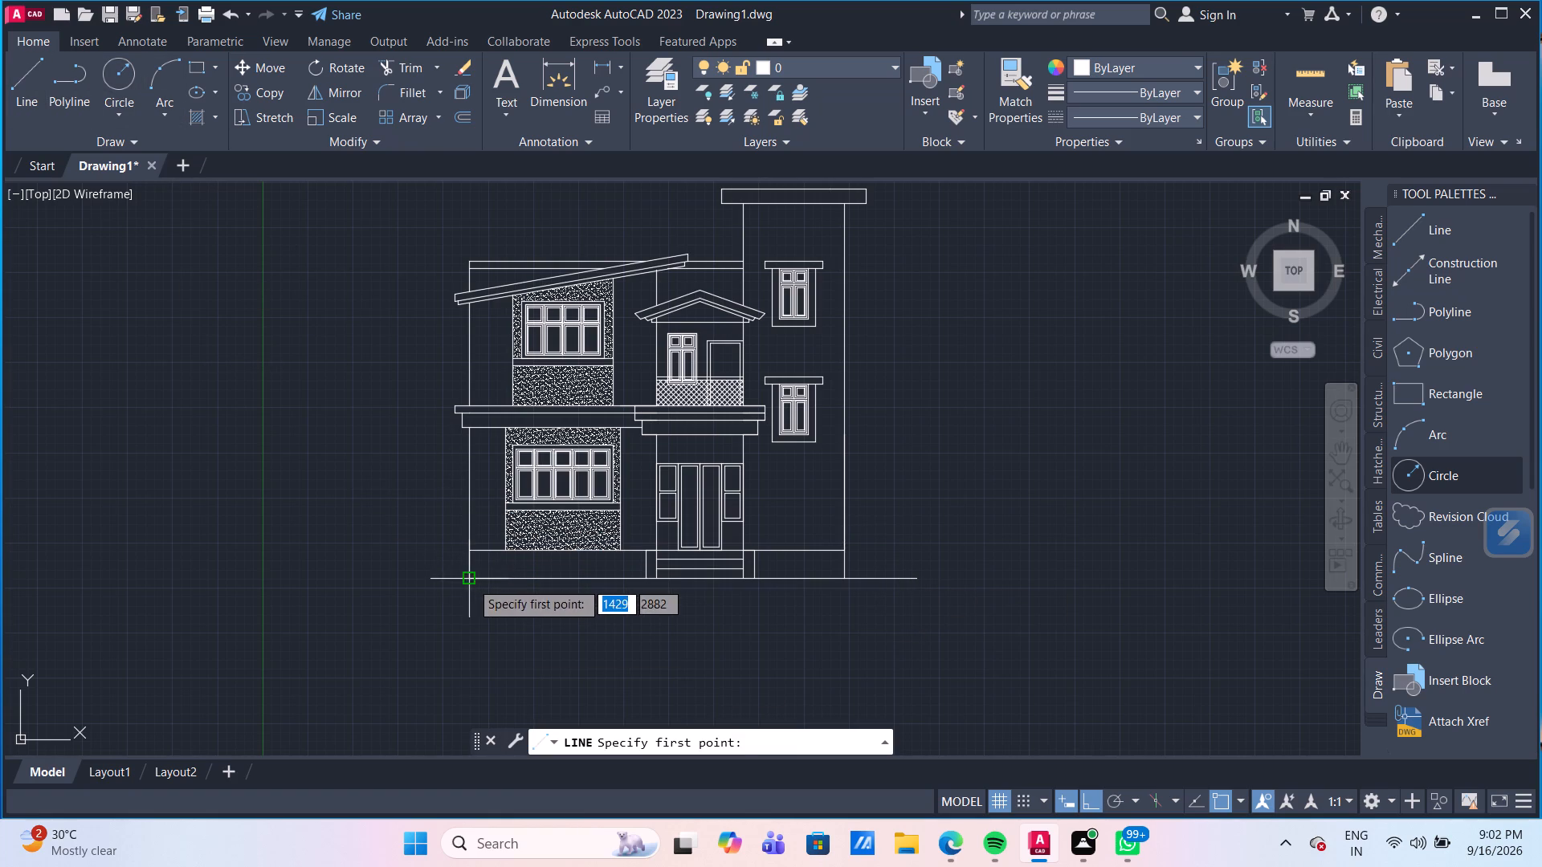
left_click(471, 581)
key("5")
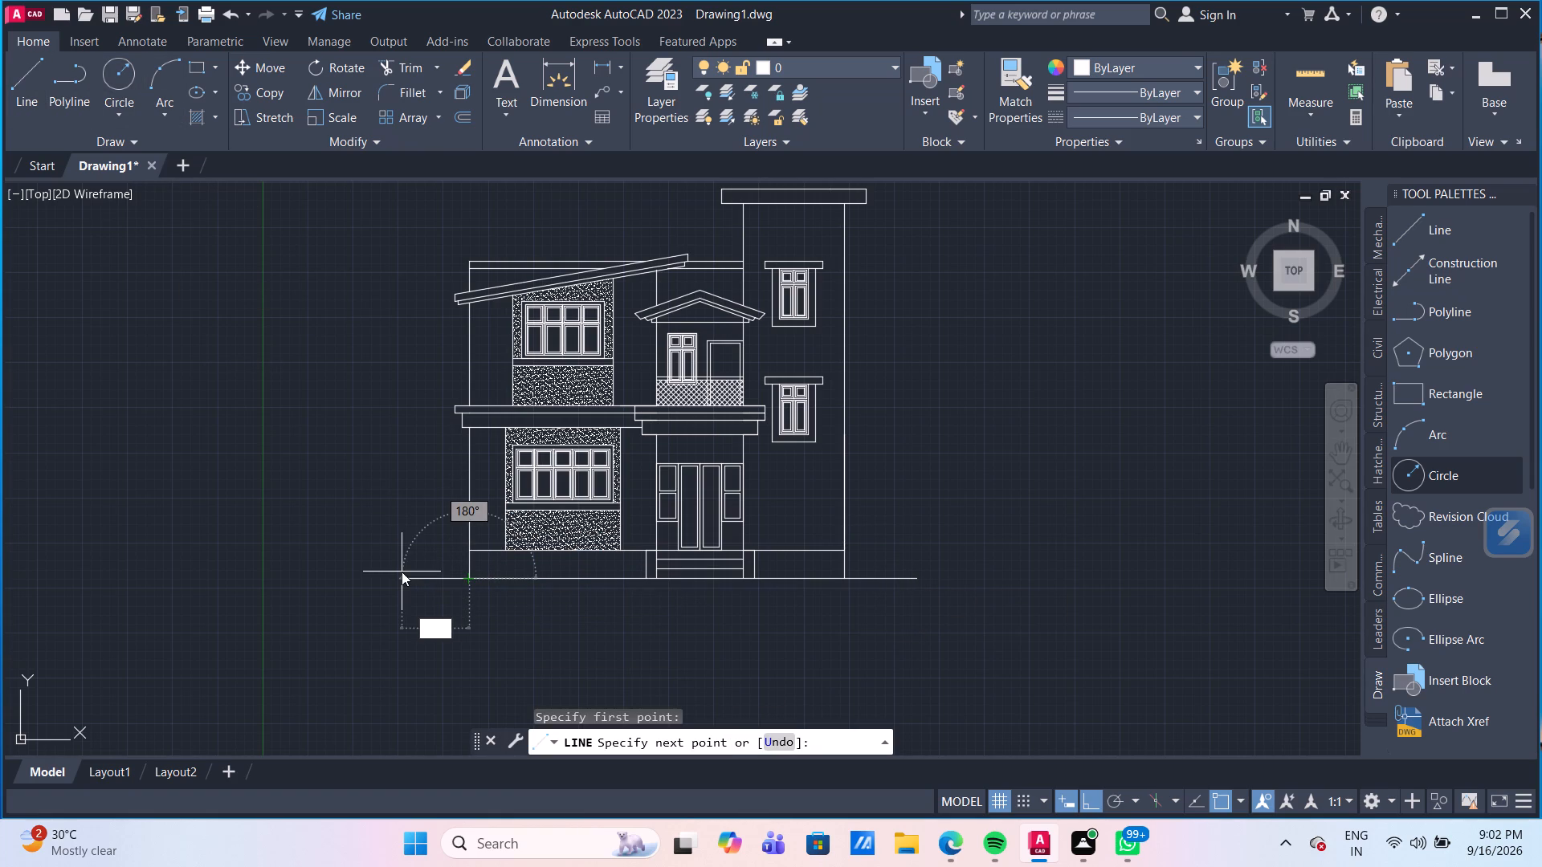
type("00")
key("BackSpace")
key("BackSpace")
key("BackSpace")
type("300")
key("Return")
key("Return")
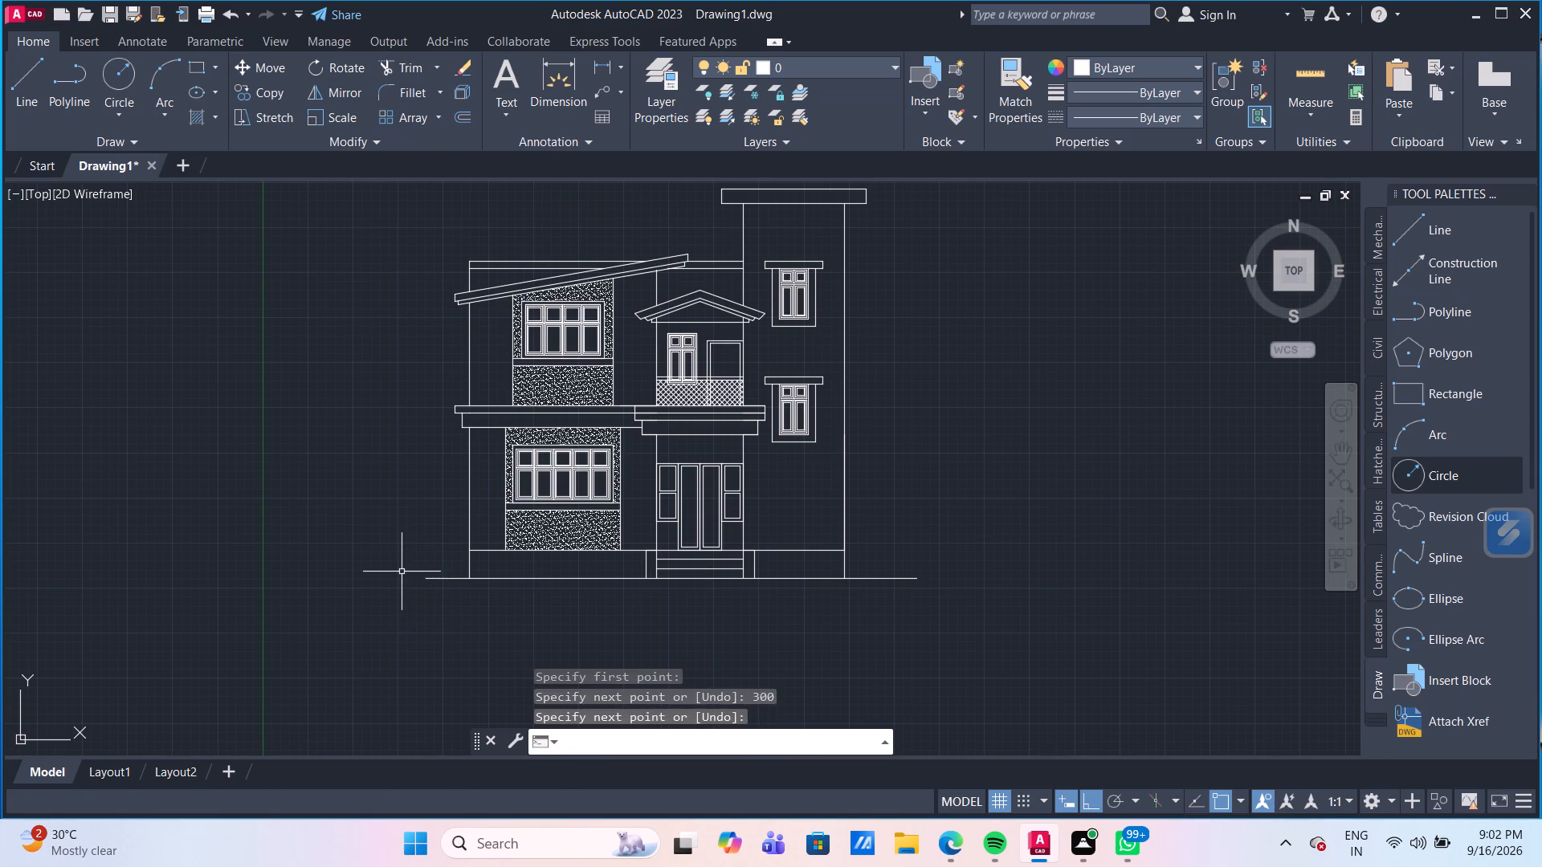
Shorten the ground line at the house's right side by pulling its outer end 200 back toward the wall.
left_click(896, 576)
left_click(896, 579)
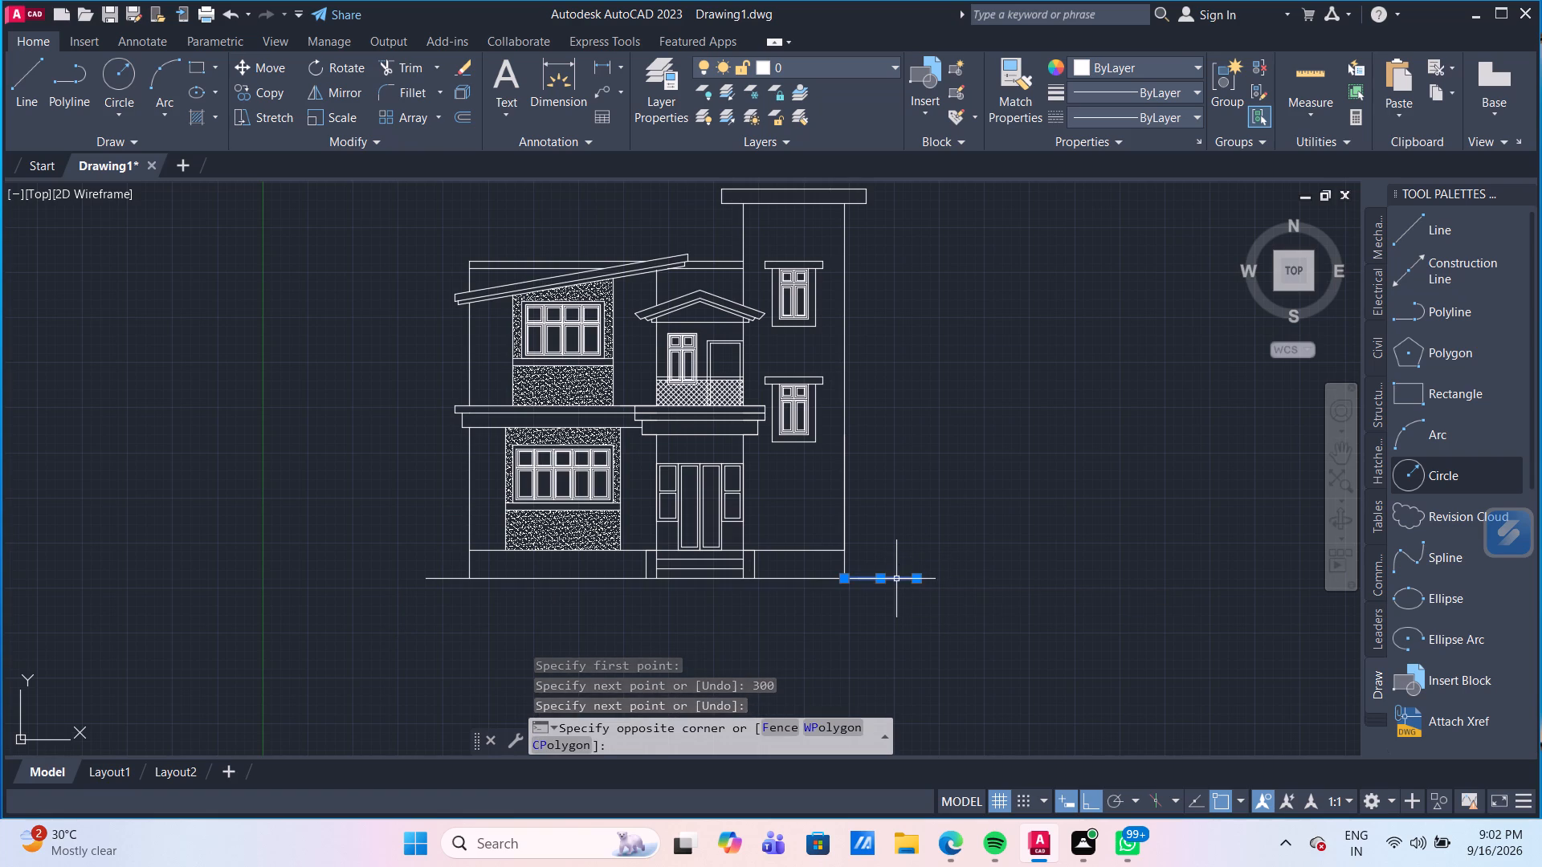
left_click(919, 577)
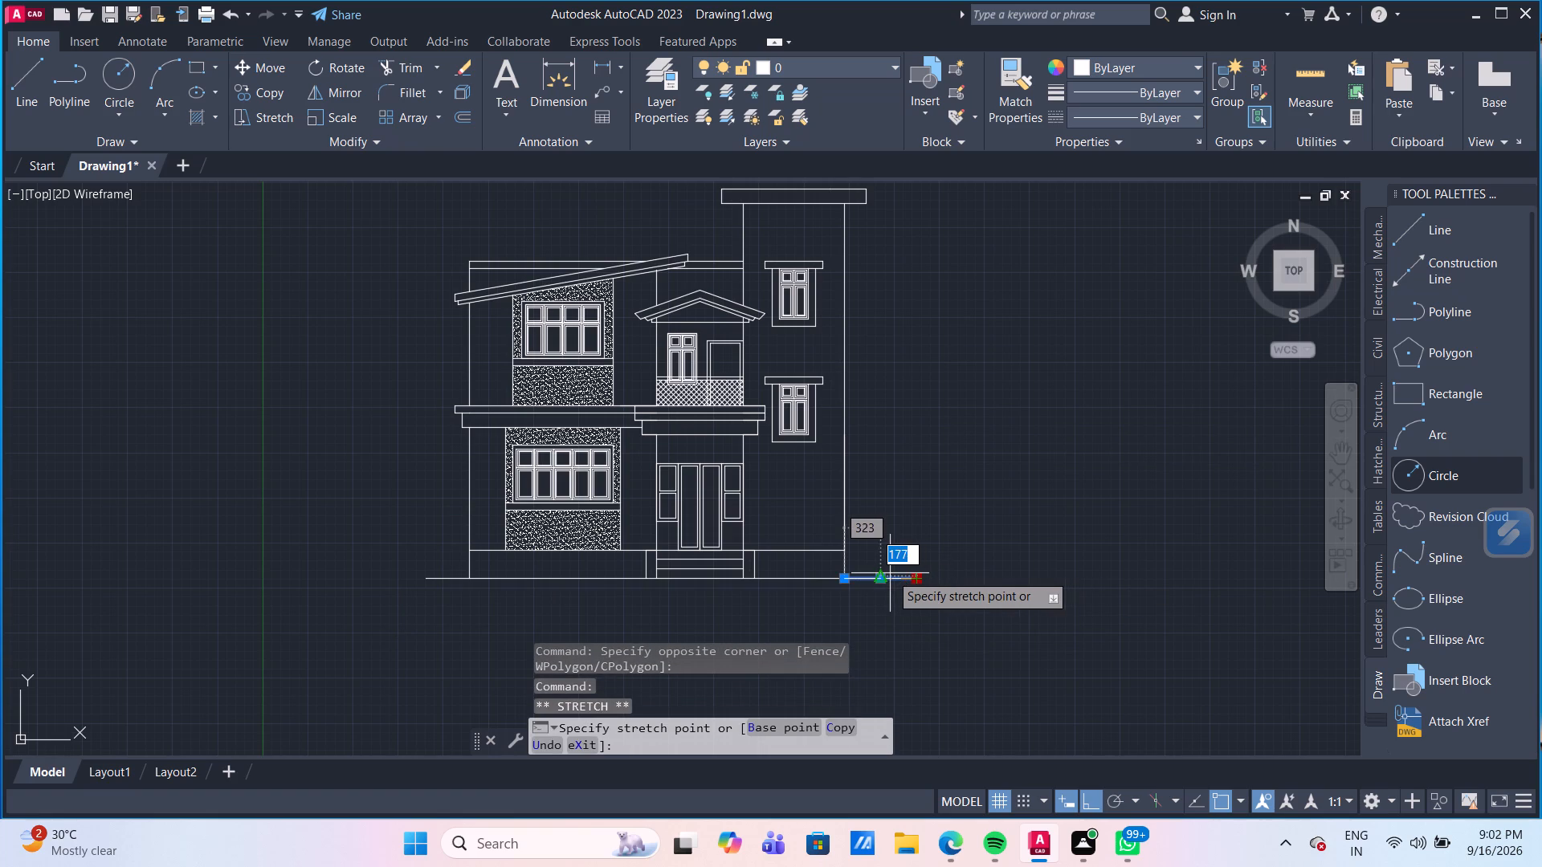
type("200")
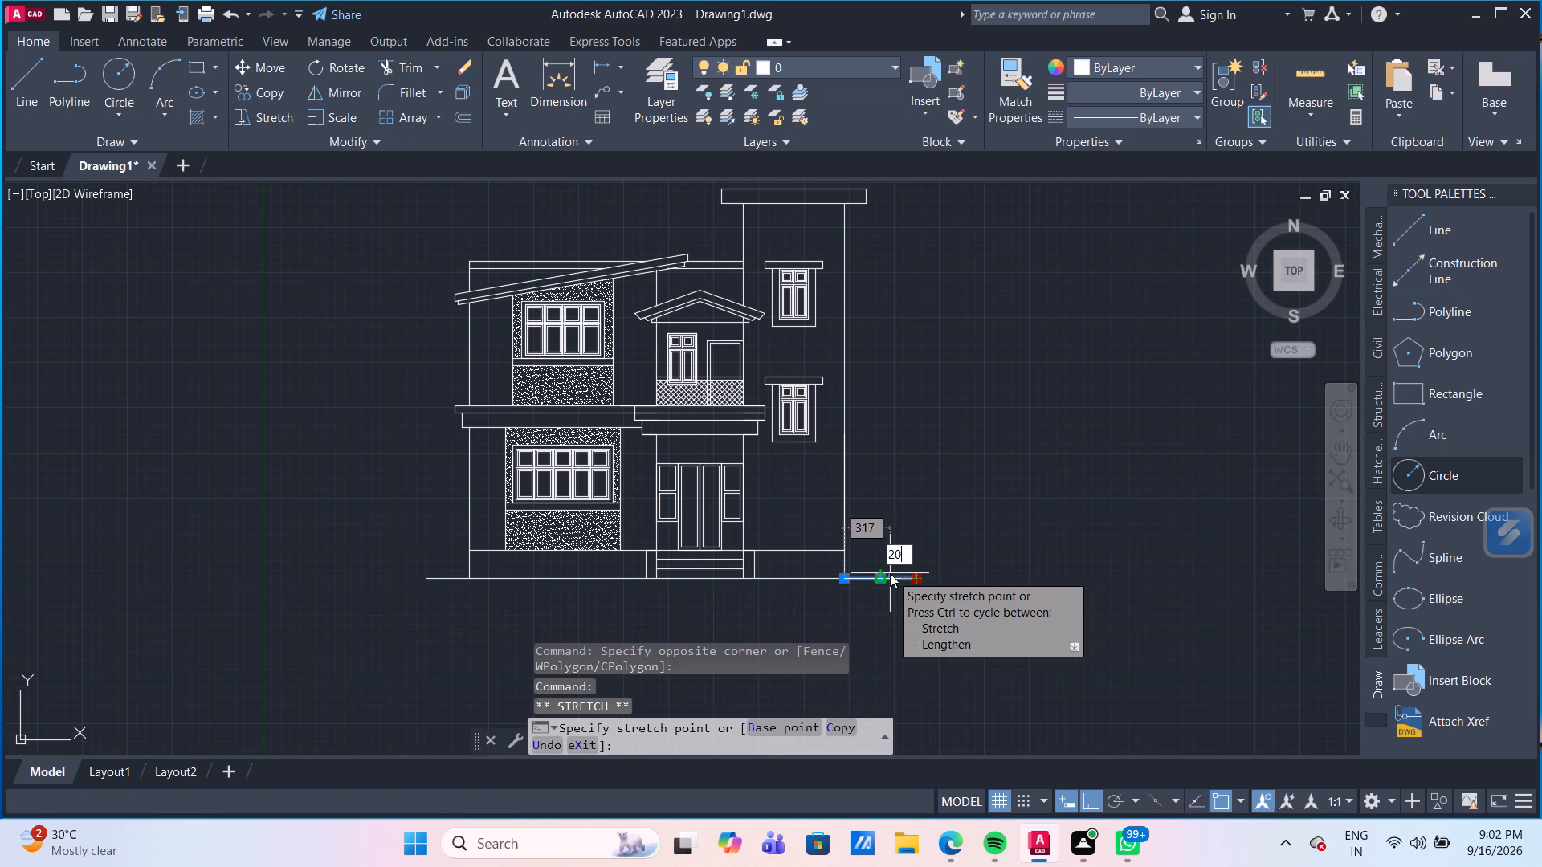
key("Return")
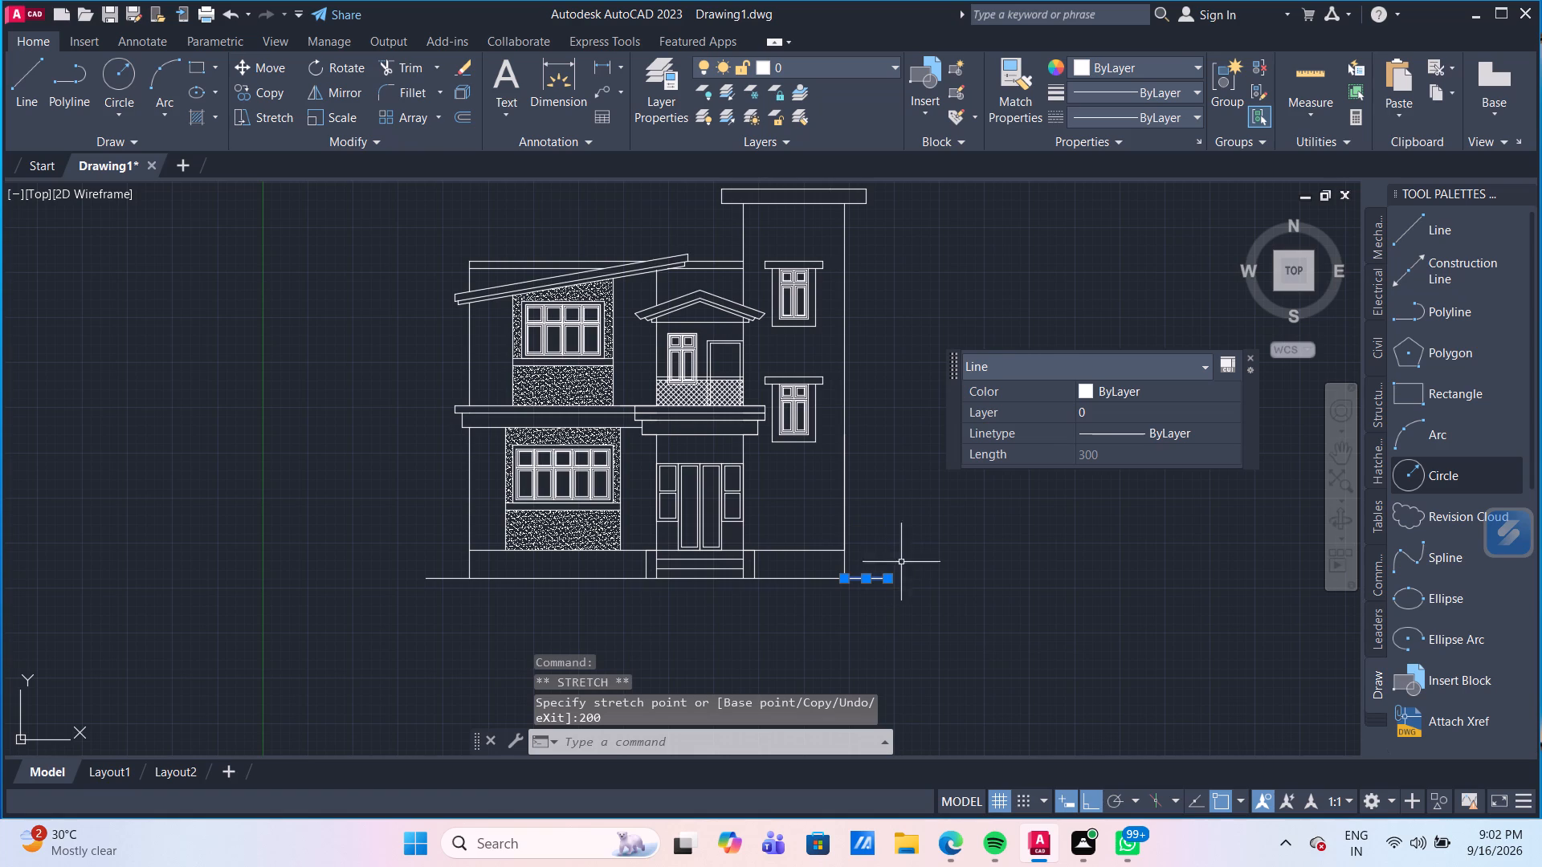
key("Escape")
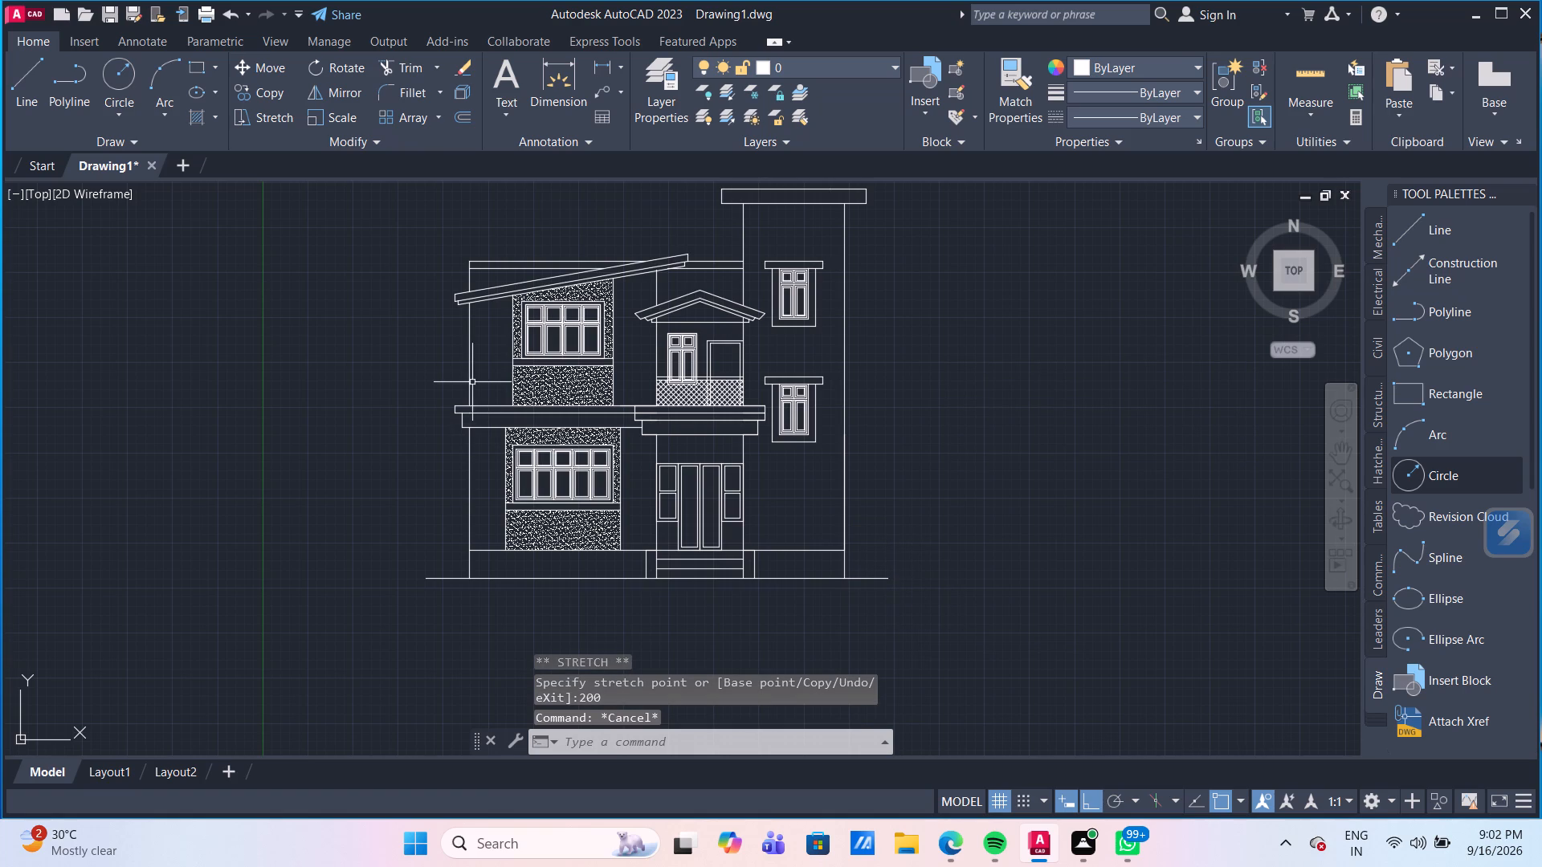
Draw a 50-wide, 50-high overhang at the left end of the flat roof slab, closing back to its top corner.
scroll(465, 250, "up", 1)
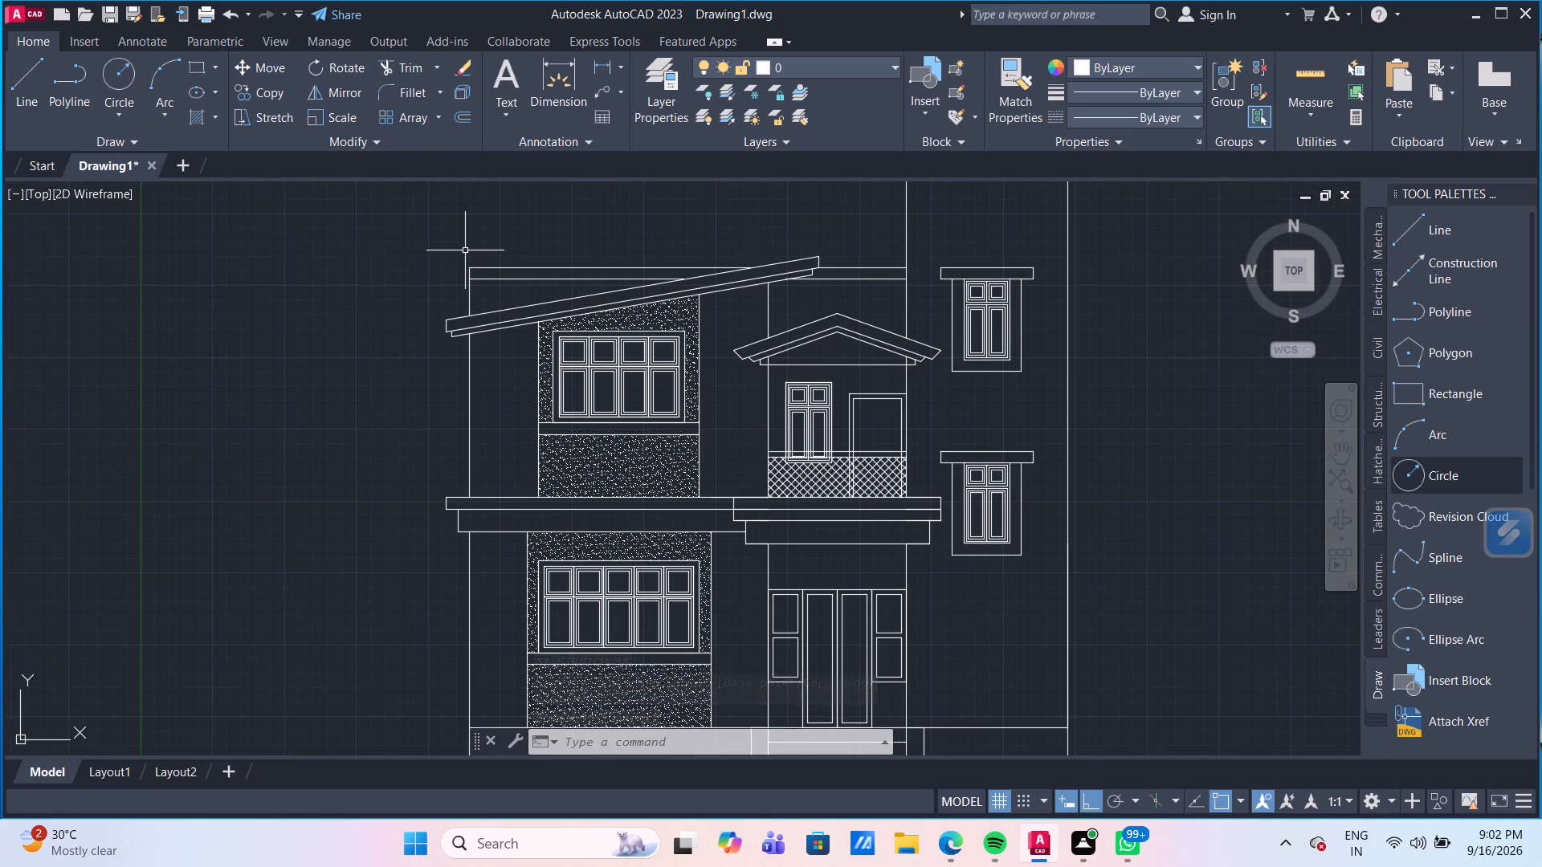
scroll(465, 250, "up", 2)
left_click(12, 88)
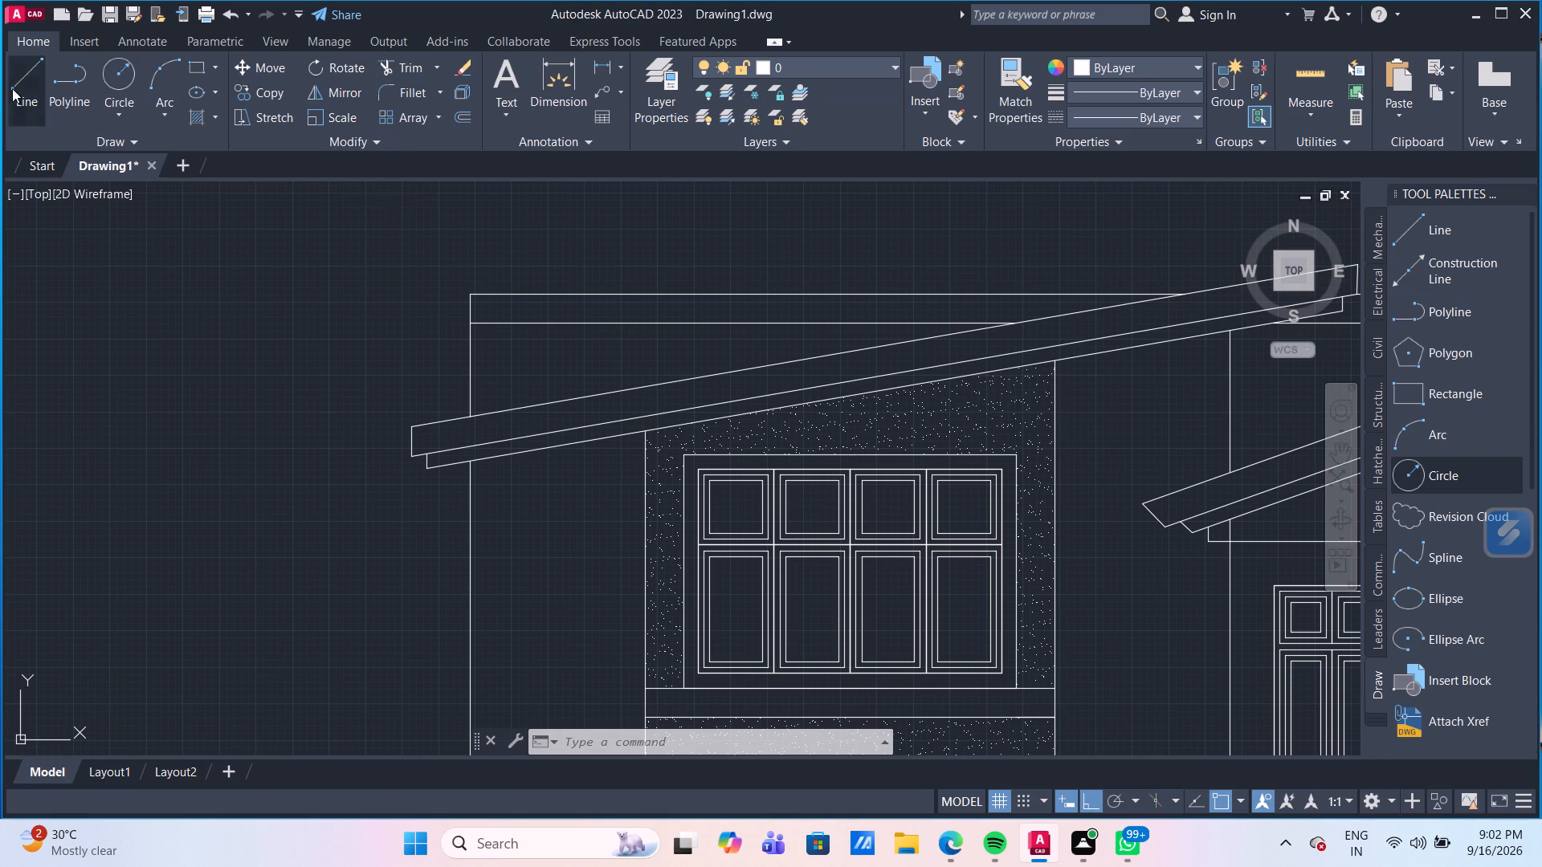
scroll(313, 259, "up", 1)
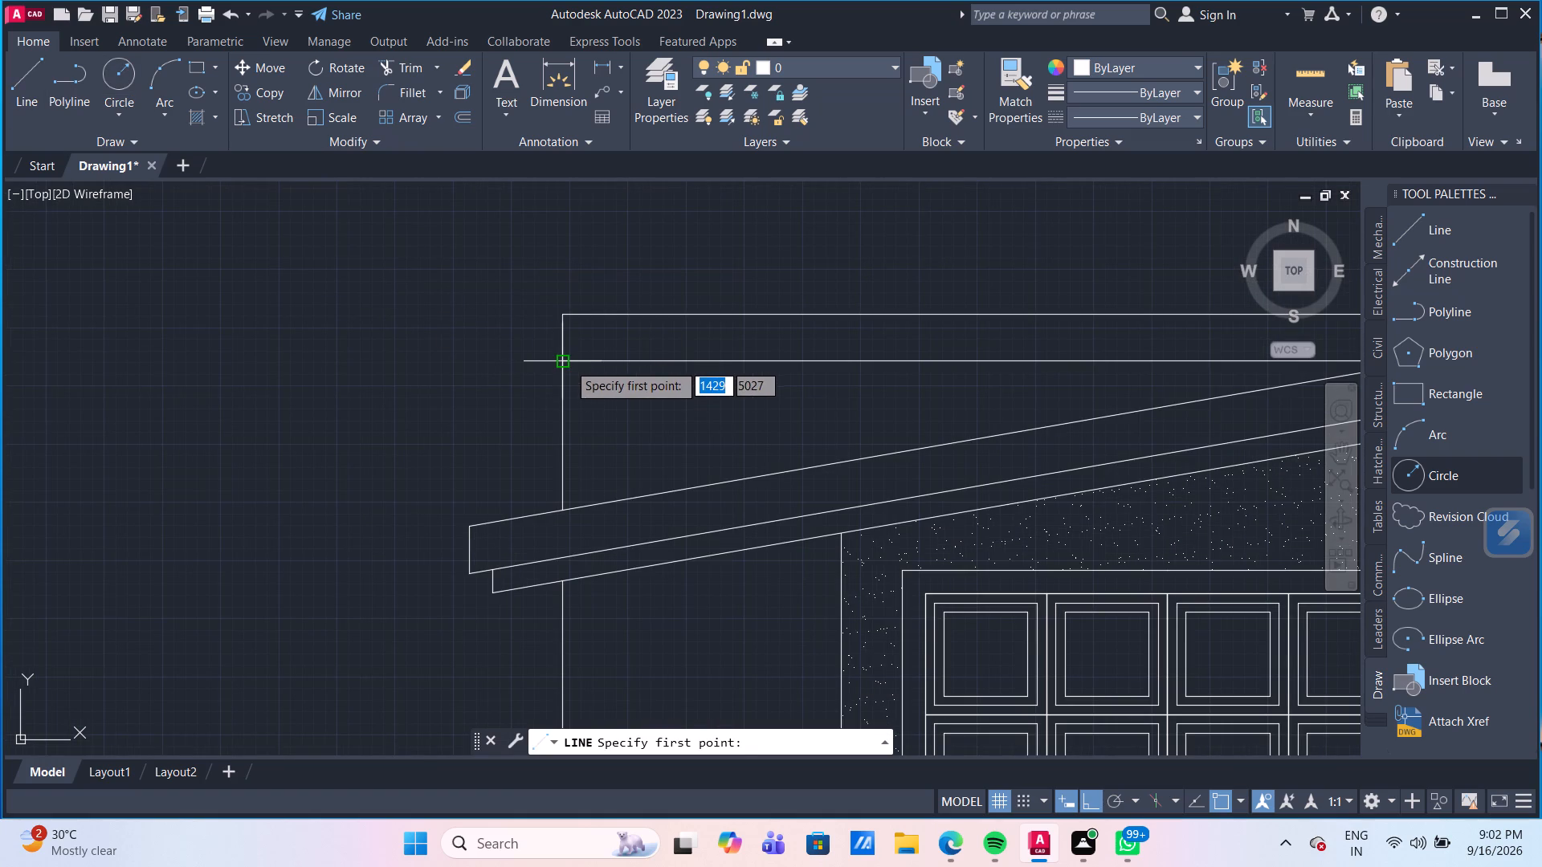
left_click(565, 365)
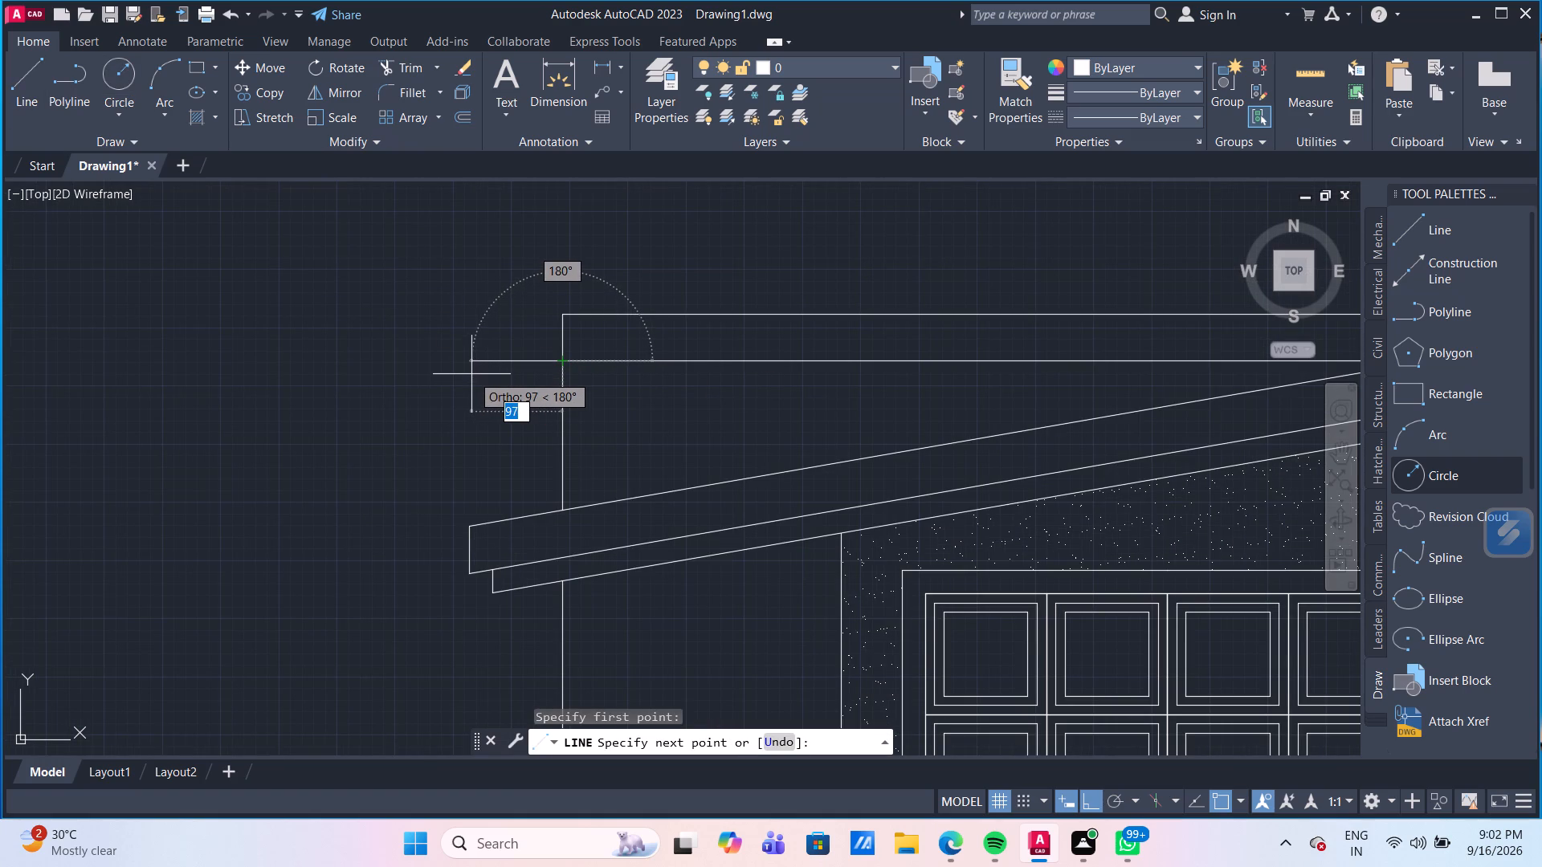
type("50")
key("Return")
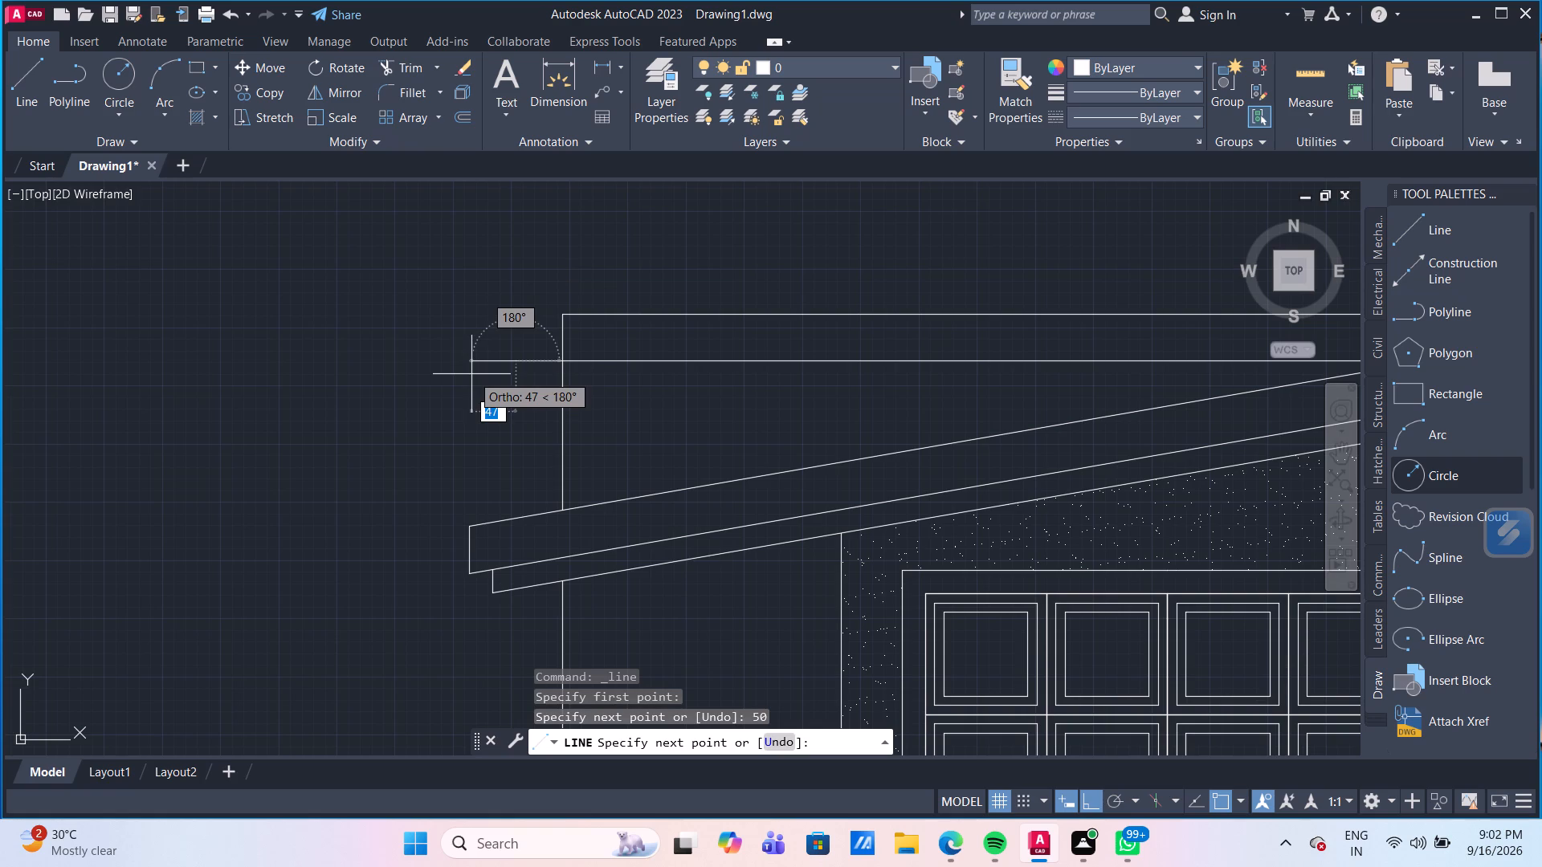
type("50")
key("Return")
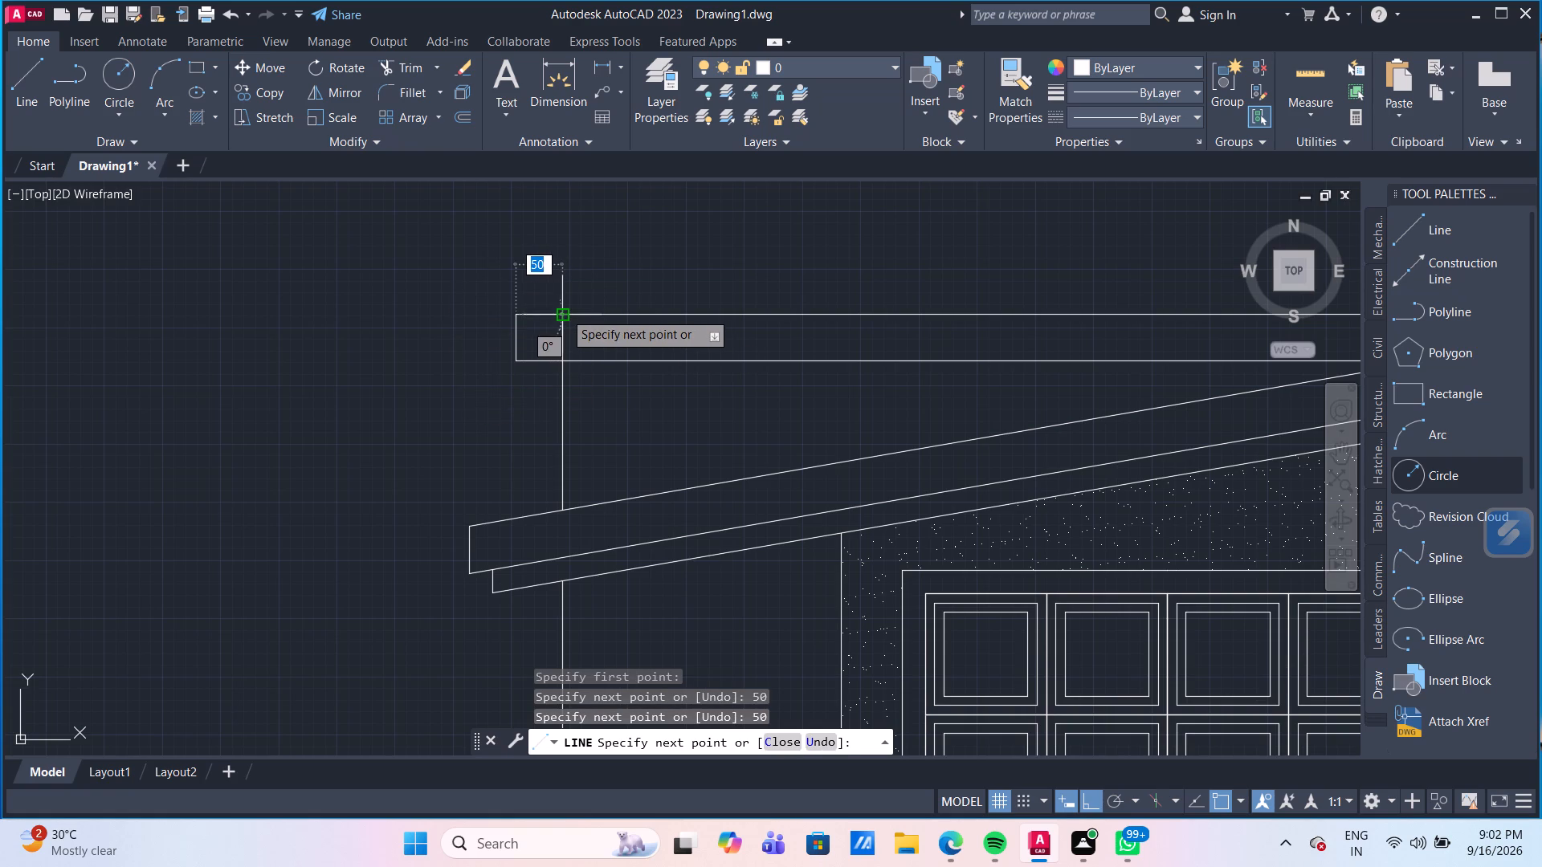
left_click(564, 311)
key("Escape")
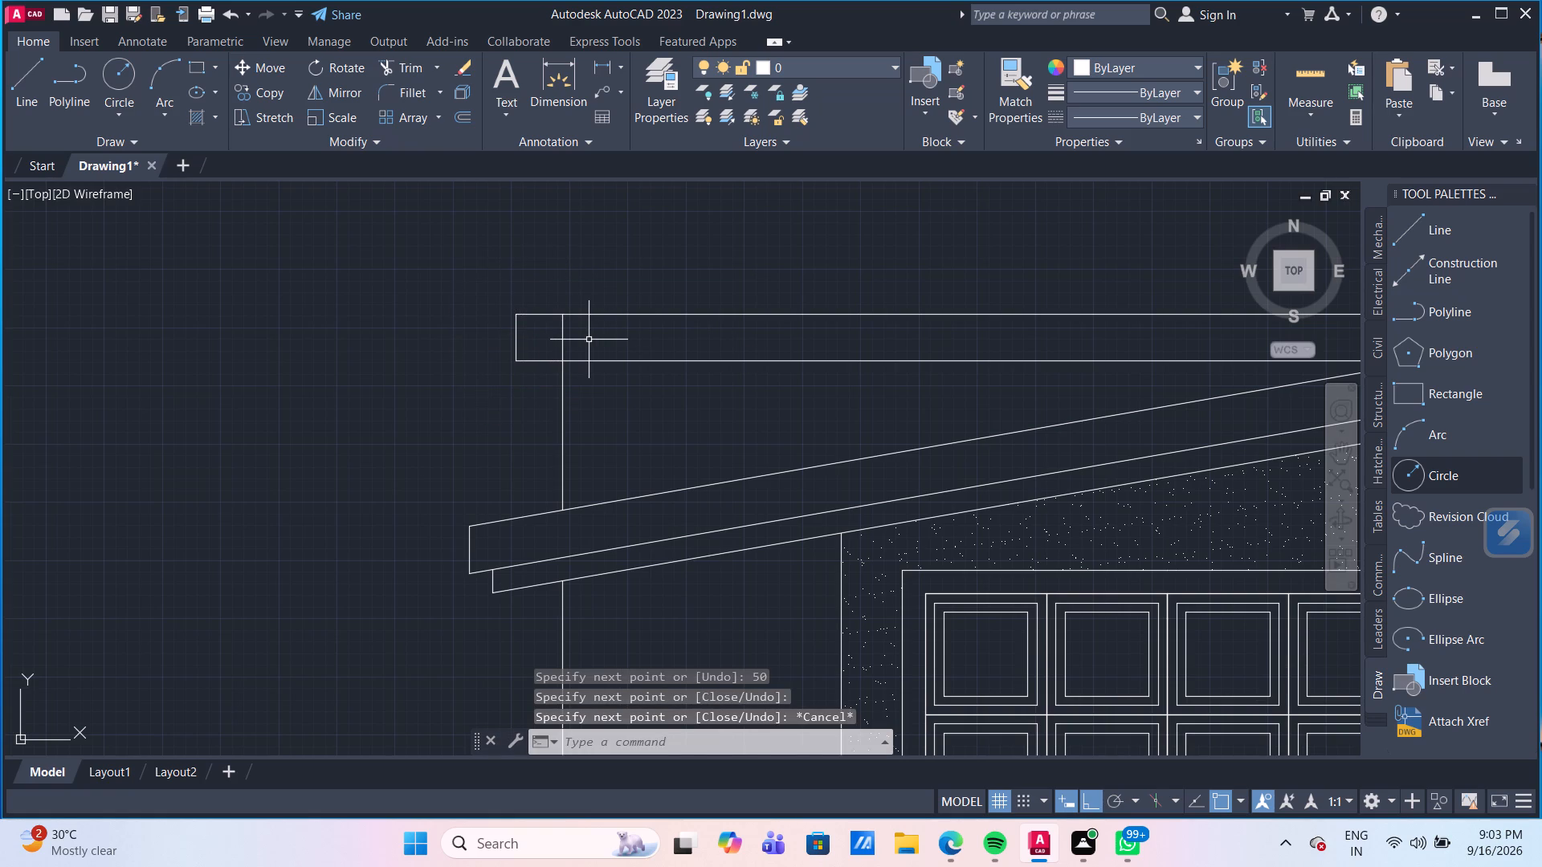
Trim the leftover wall line between the roof slab's top and bottom edges beside the new overhang.
type("TR")
key("Return")
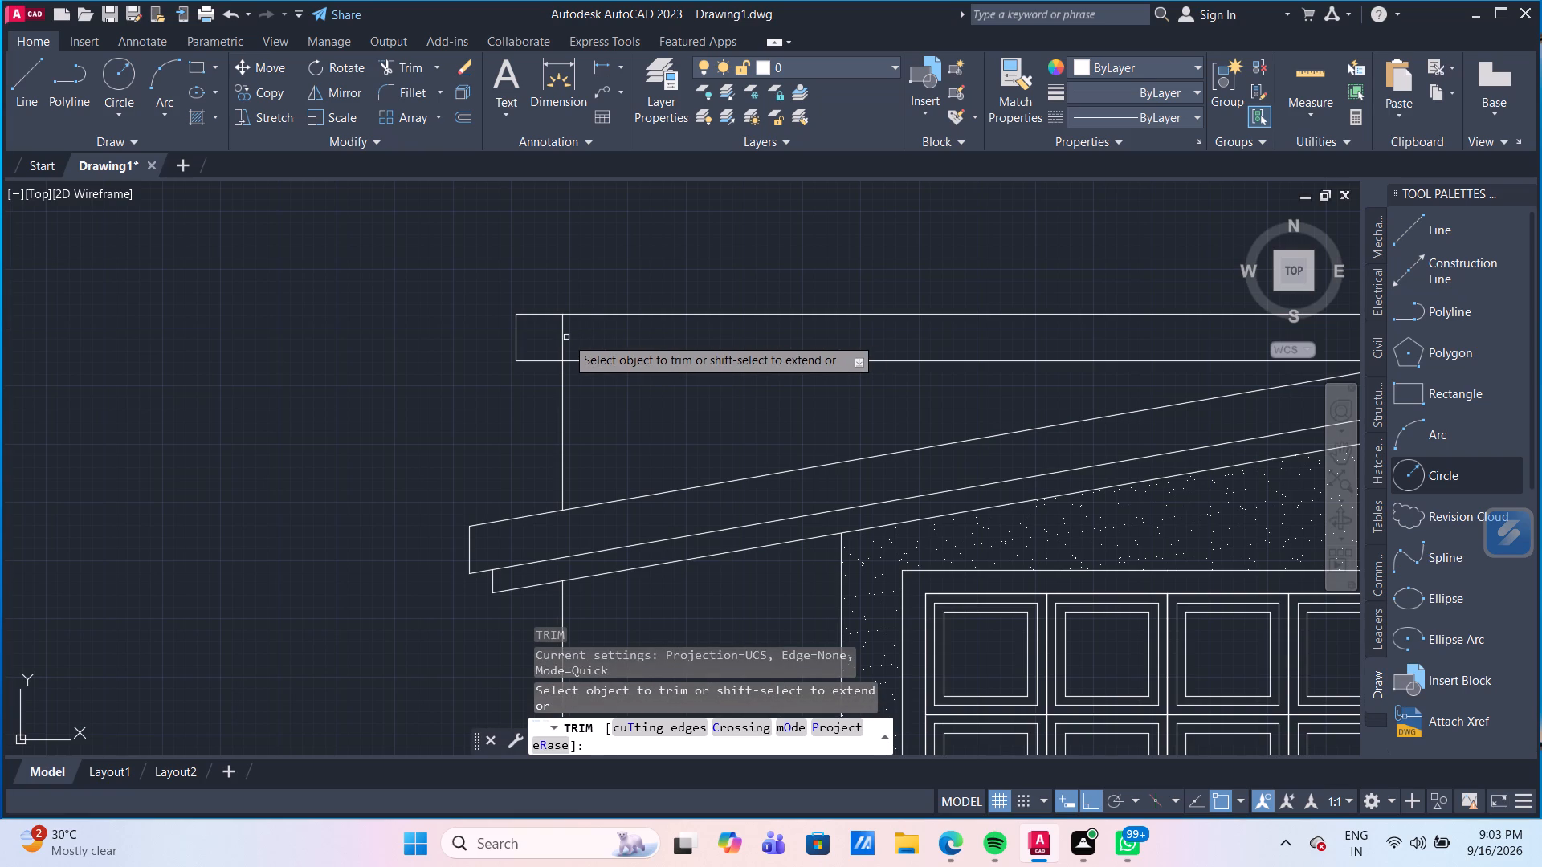
left_click(562, 337)
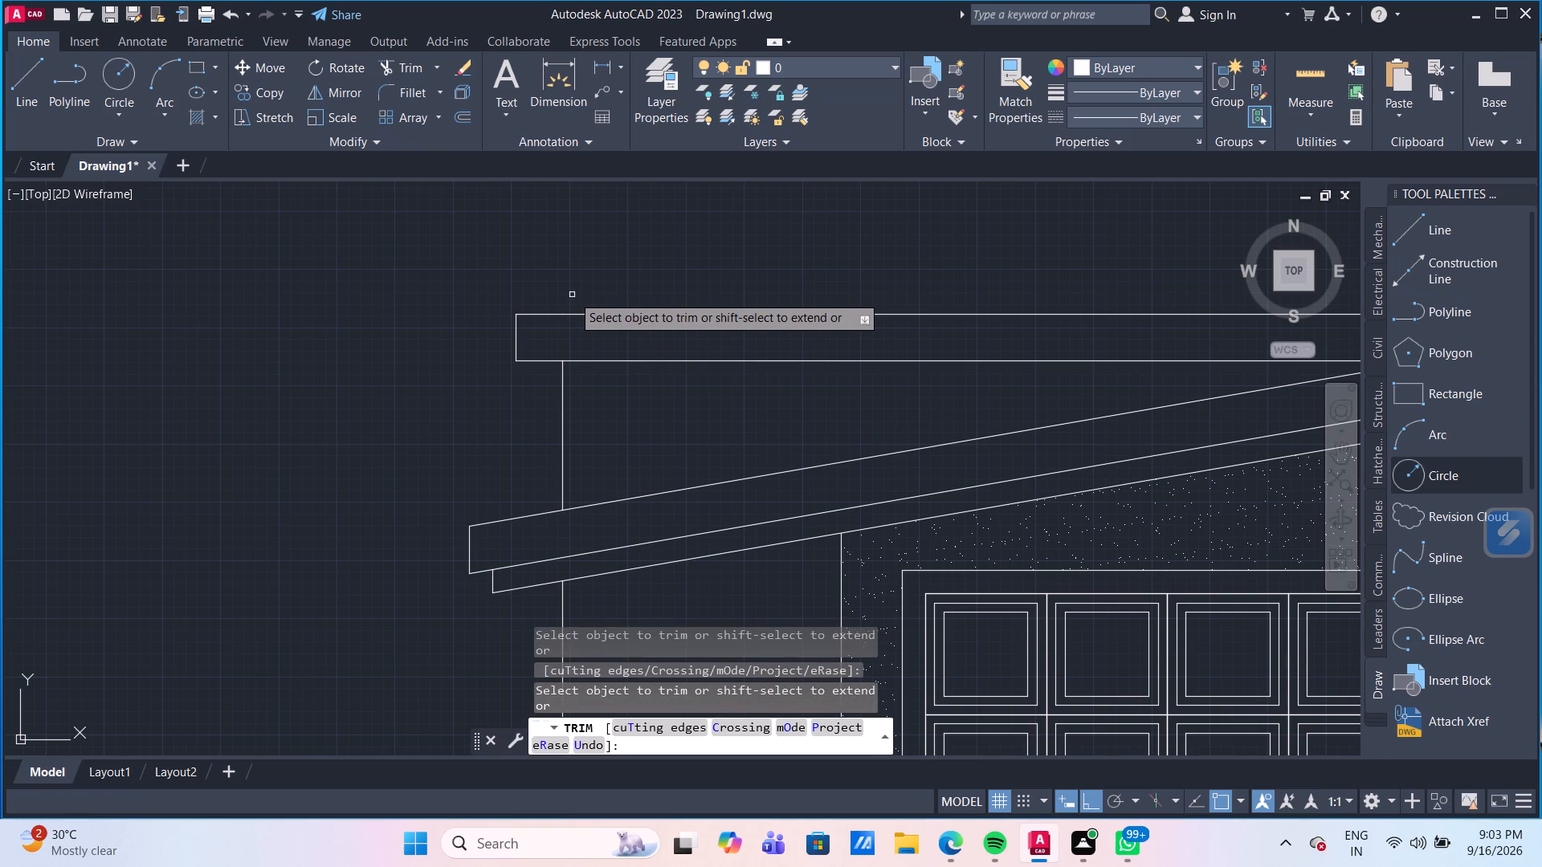
key("Escape")
scroll(572, 295, "down", 3)
scroll(617, 465, "down", 1)
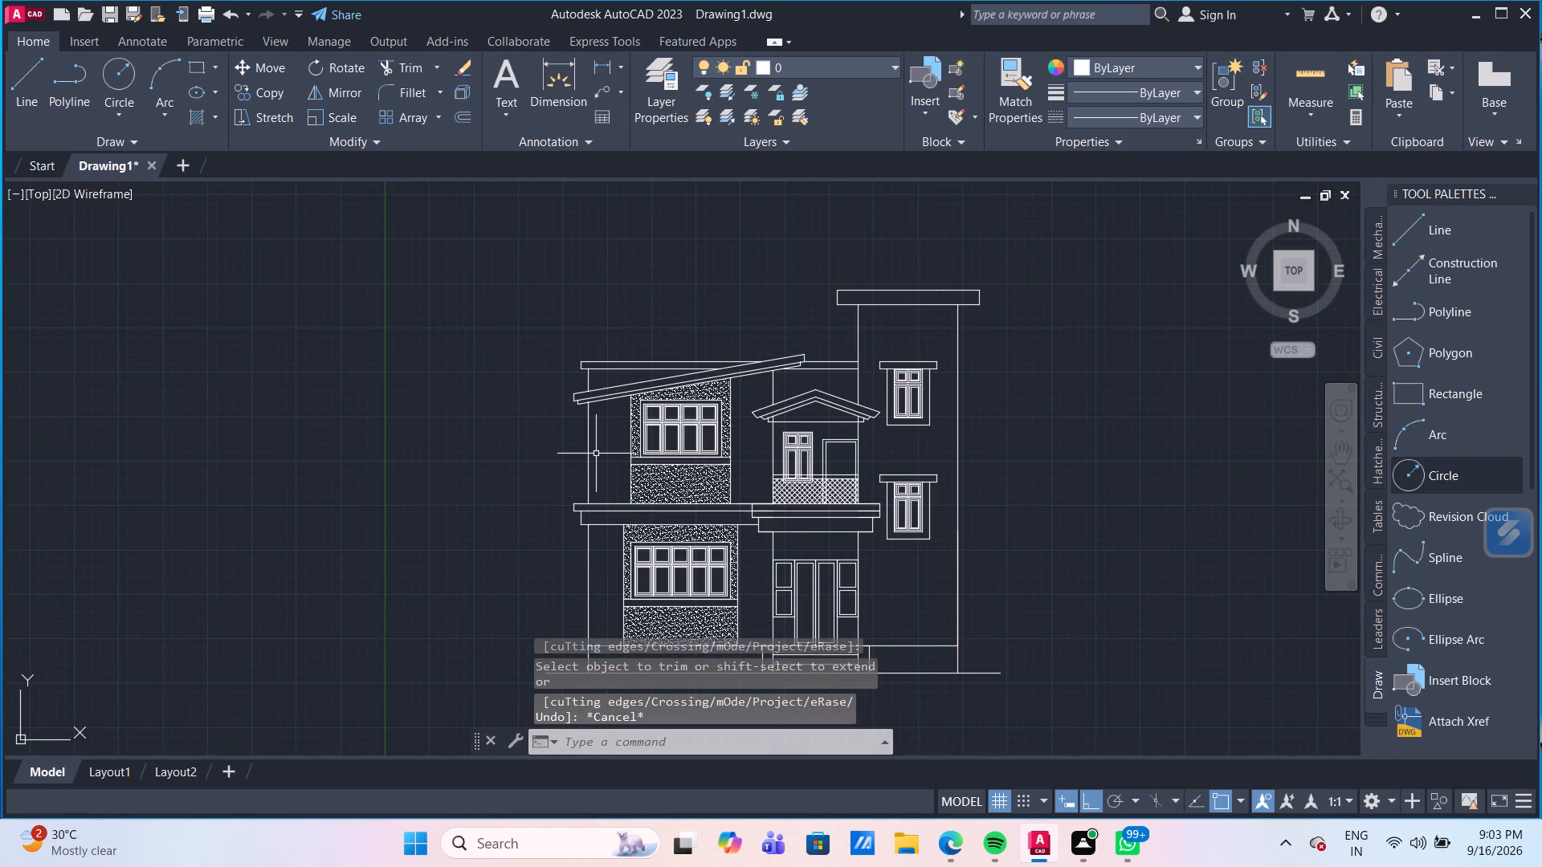
Inspect the whole front elevation, including the roof slabs, wall hatches, windows and ground lines, for completeness.
scroll(596, 454, "down", 1)
scroll(576, 540, "up", 1)
middle_click_drag(577, 539, 484, 510)
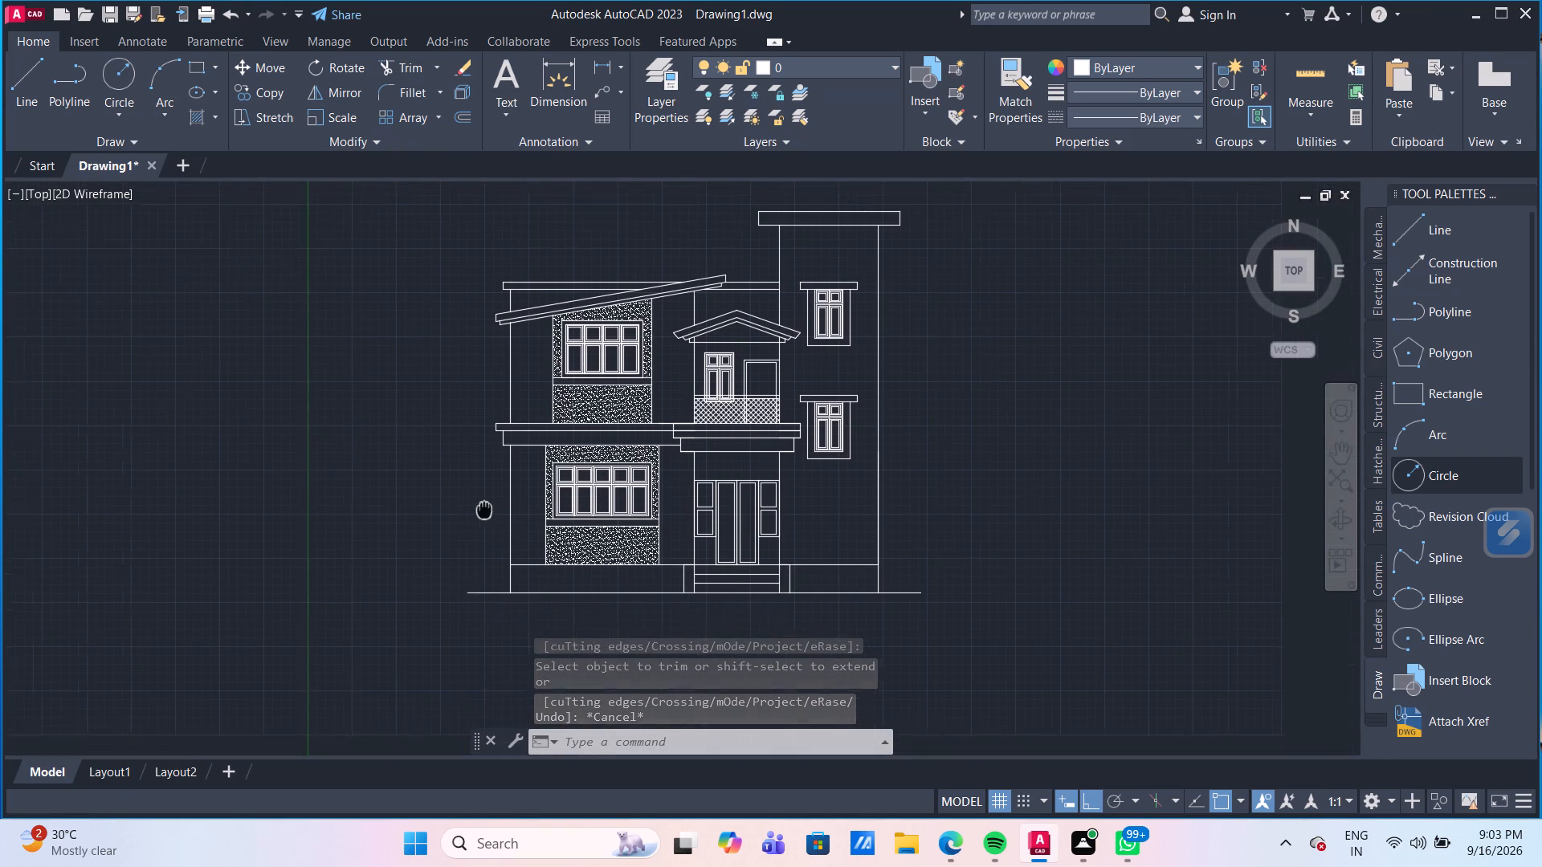
middle_click_drag(484, 510, 479, 510)
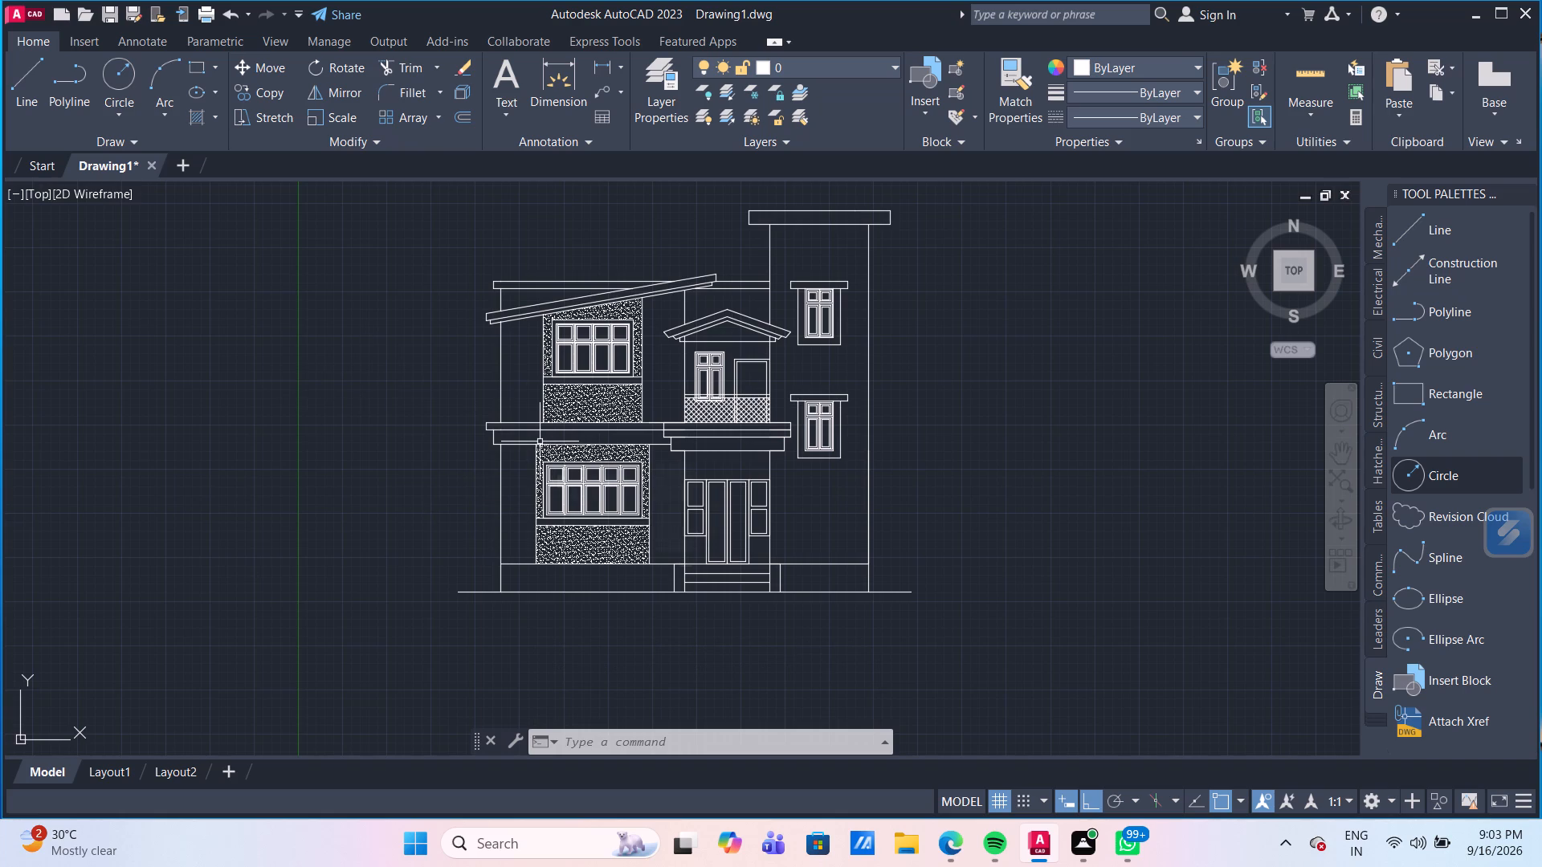
scroll(720, 414, "up", 1)
scroll(720, 414, "down", 2)
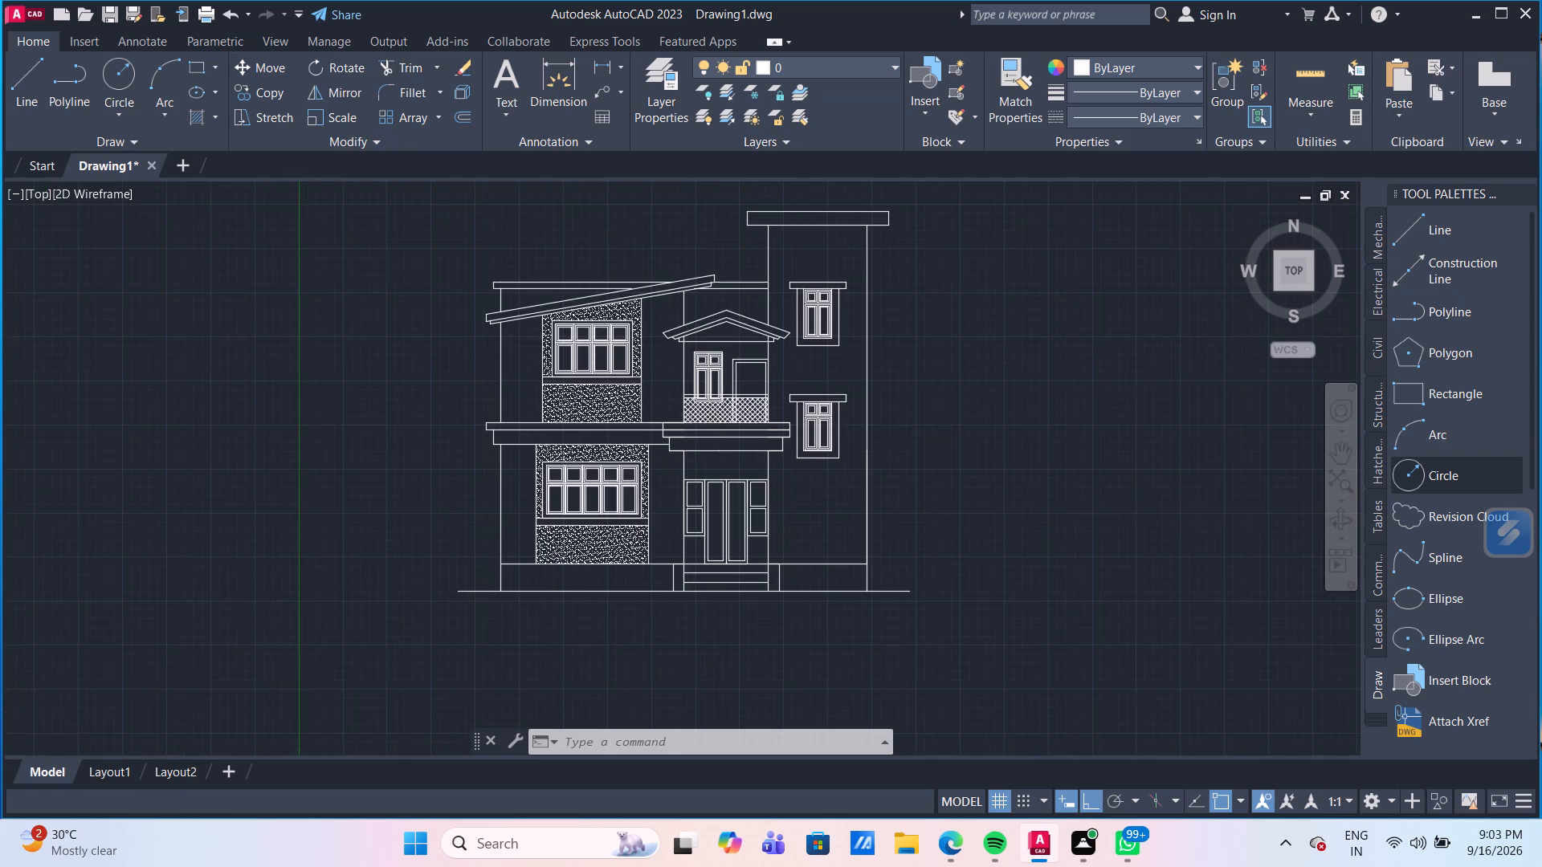
scroll(859, 466, "down", 1)
Stop recording the command log file with LOGFILEOFF.
left_click(757, 743)
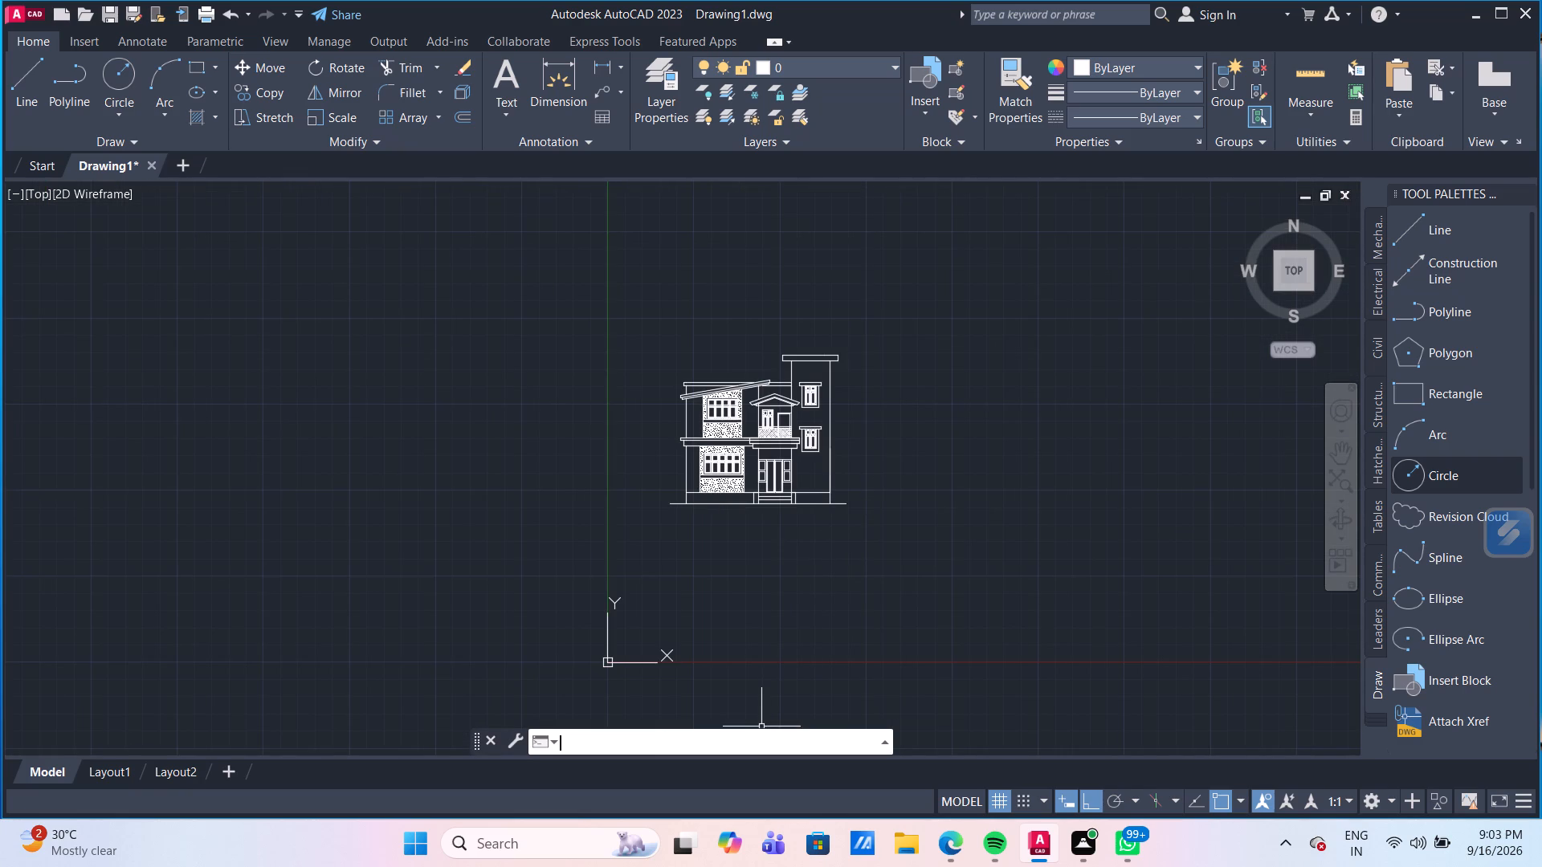
type("LOG")
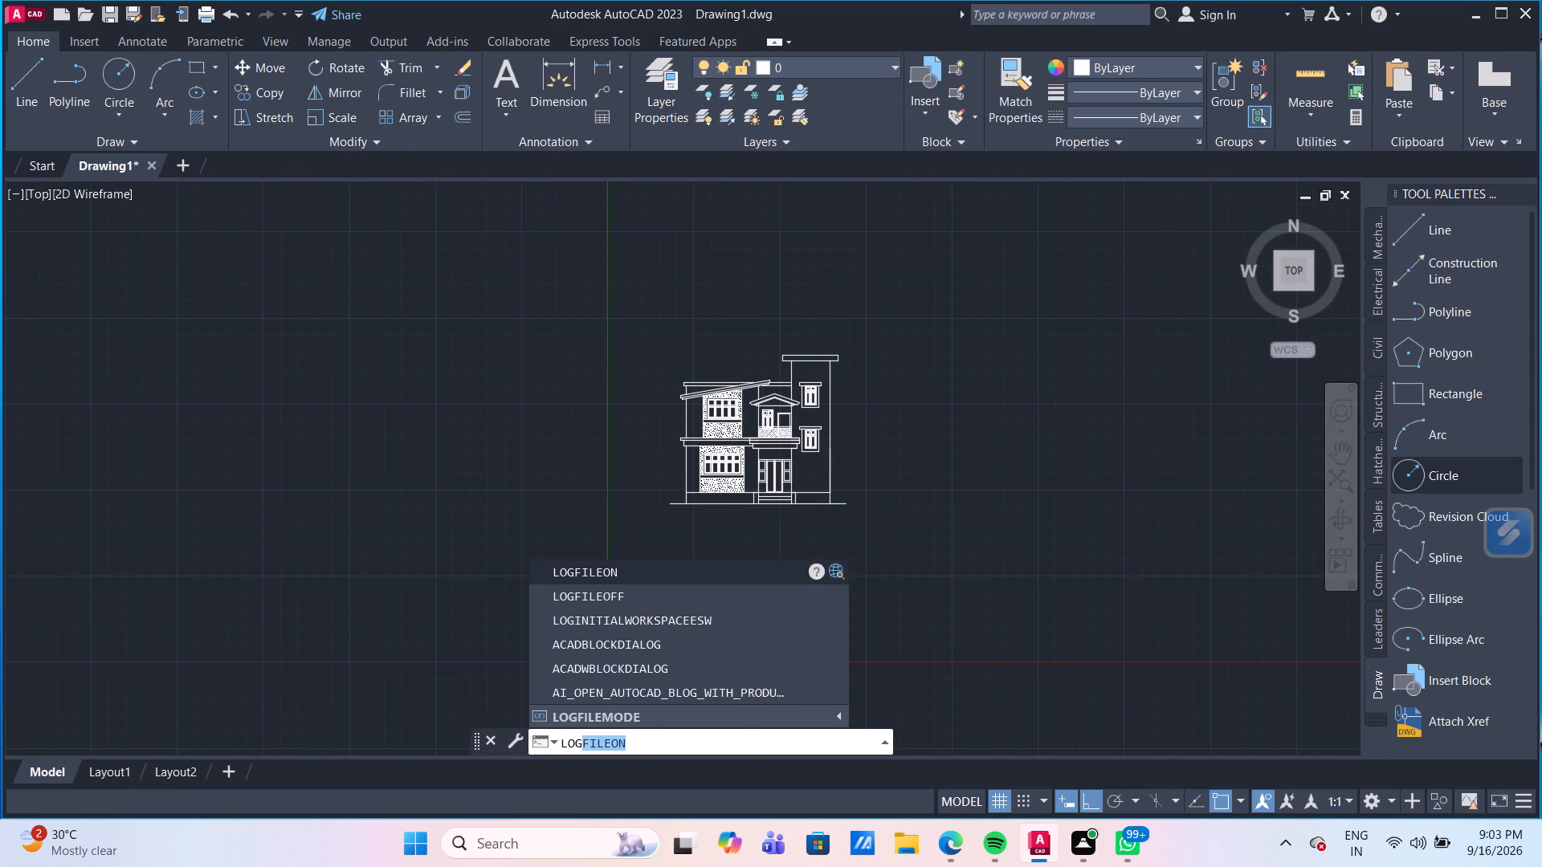
left_click(686, 596)
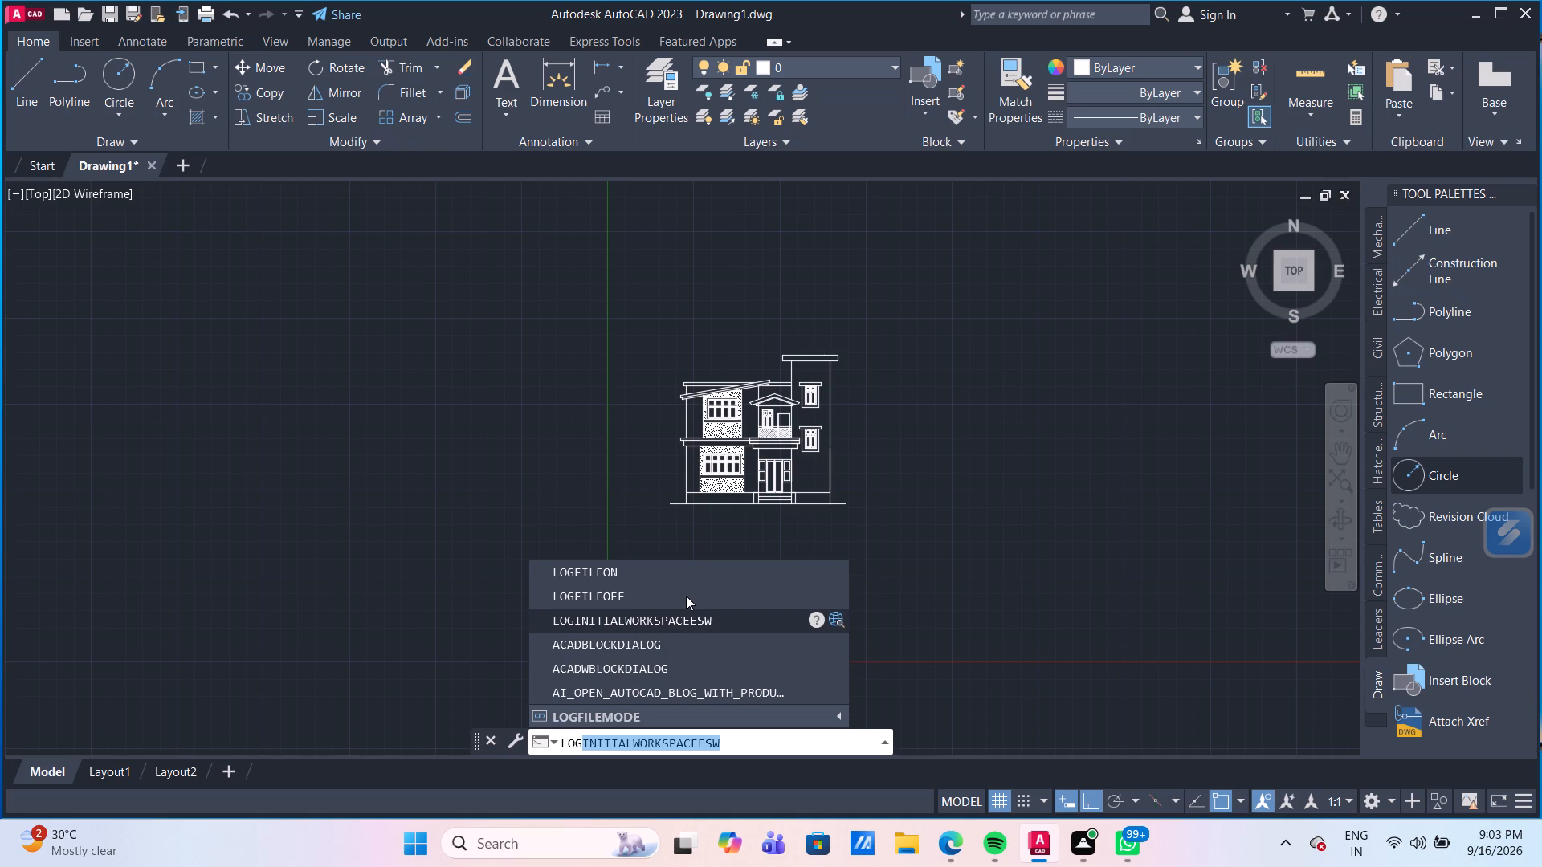
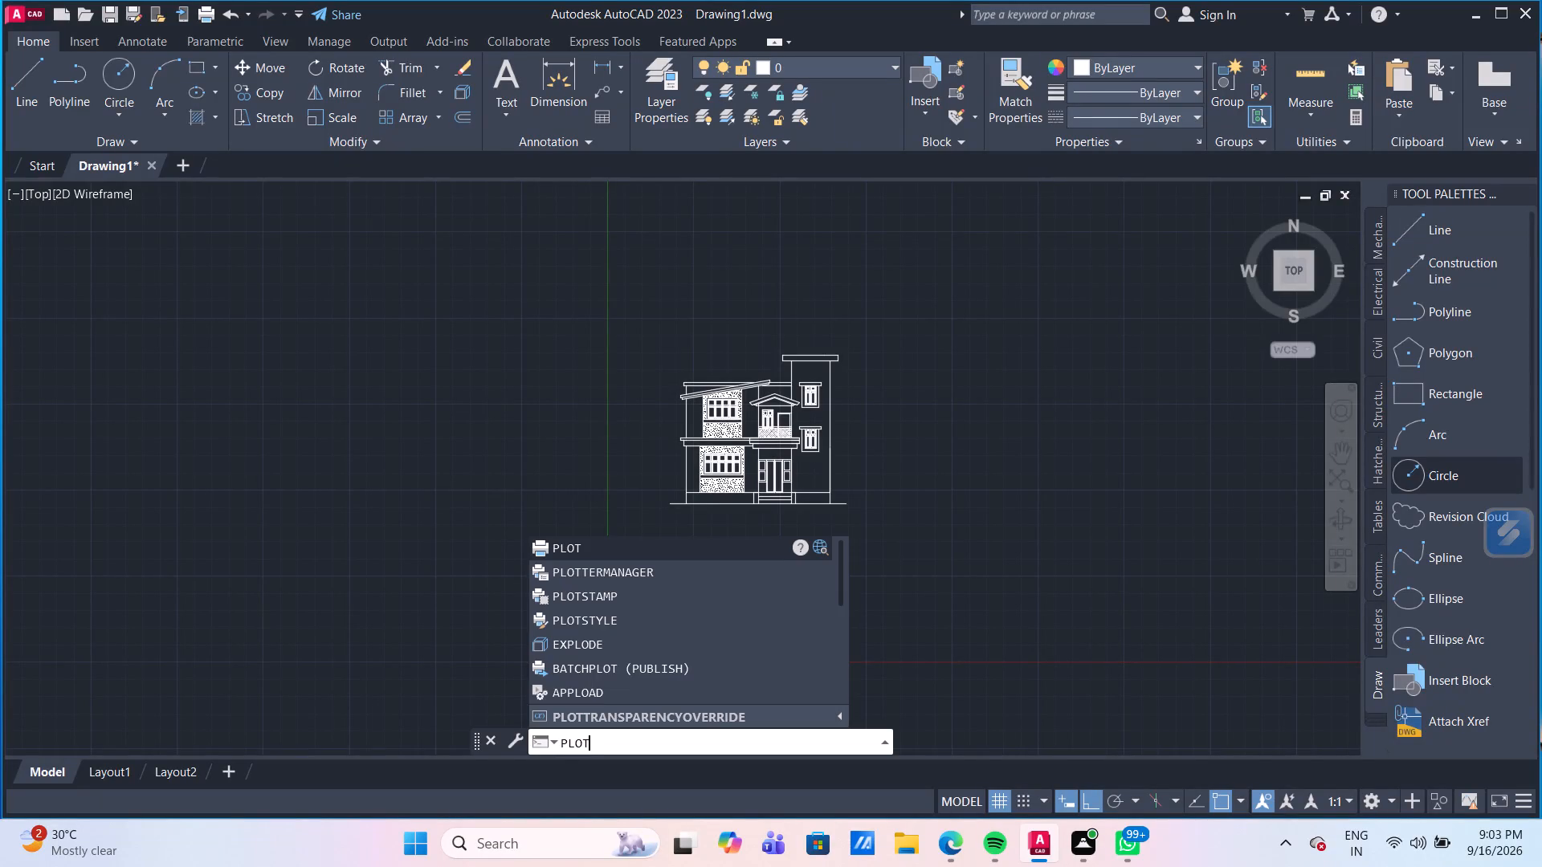
Start a plot of the model with the DWG To PDF.pc3 plotter and ISO A4 (297.00 x 210.00 MM) paper.
key("Return")
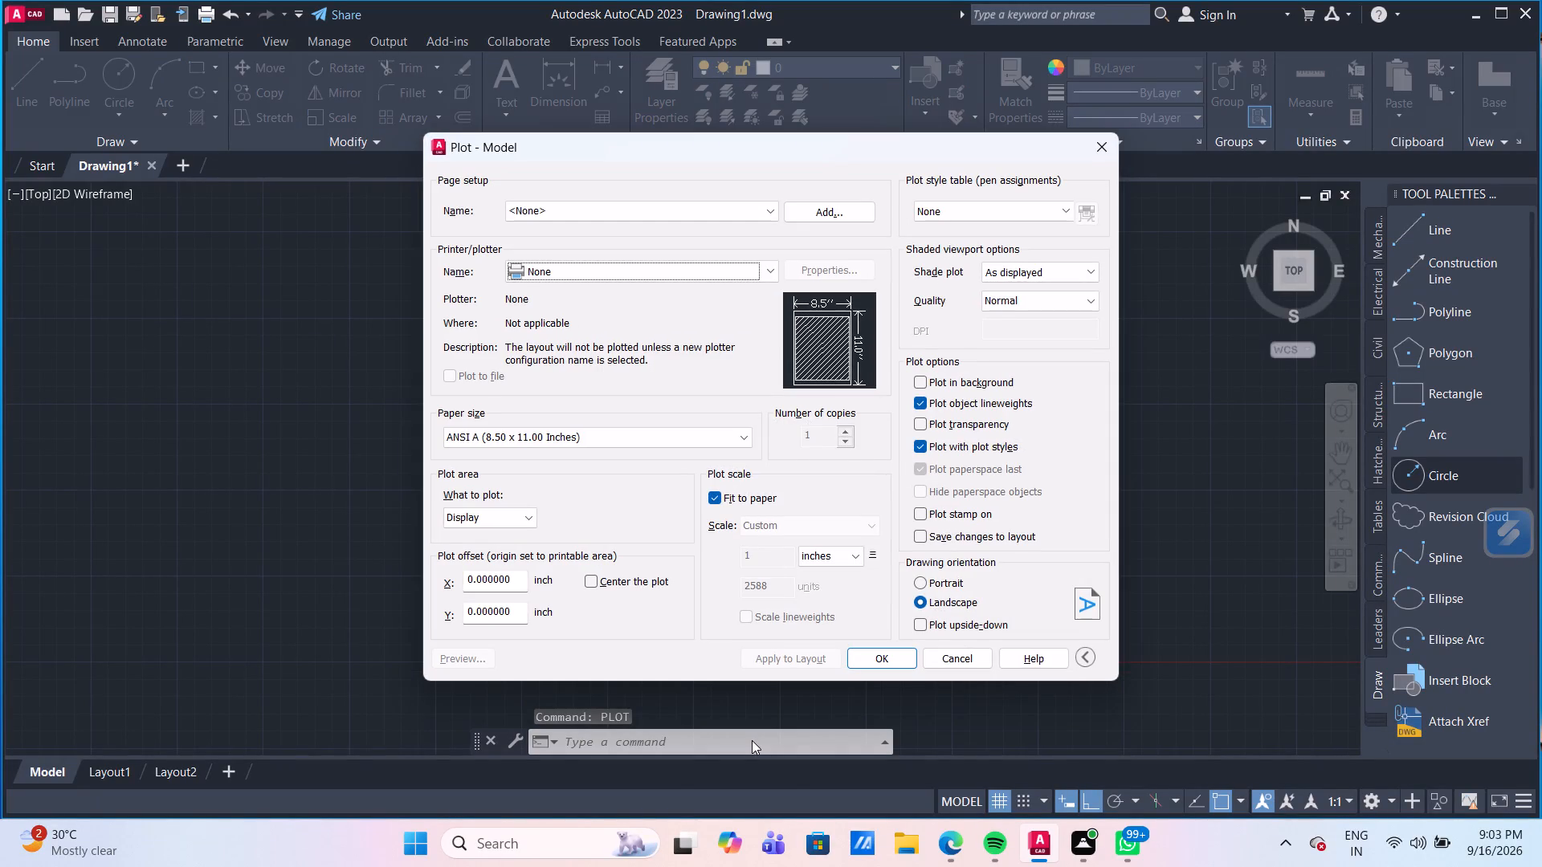
left_click(740, 271)
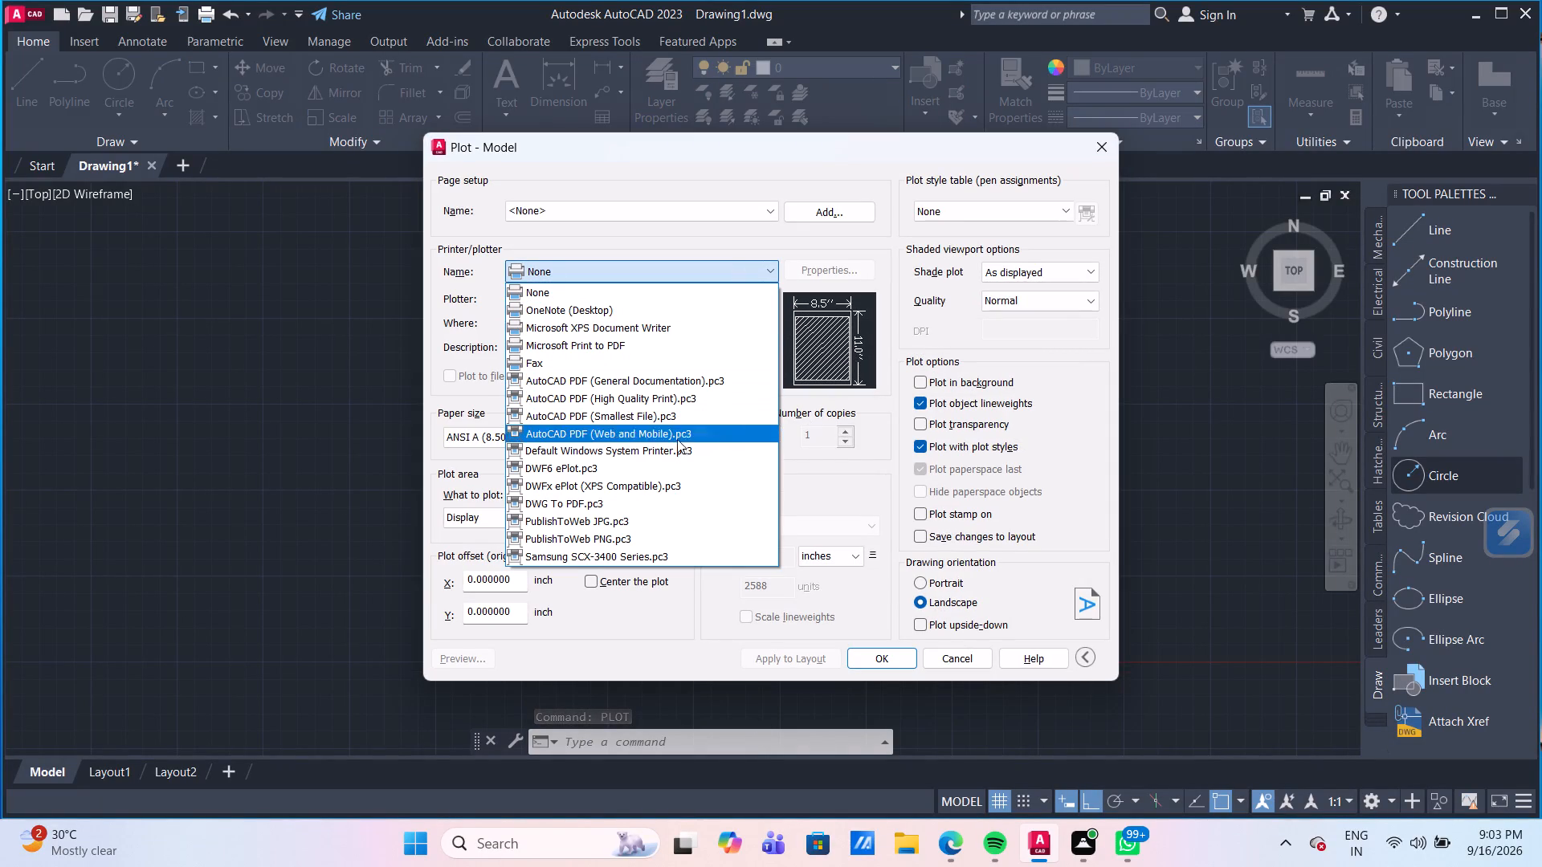
left_click(642, 507)
left_click(622, 439)
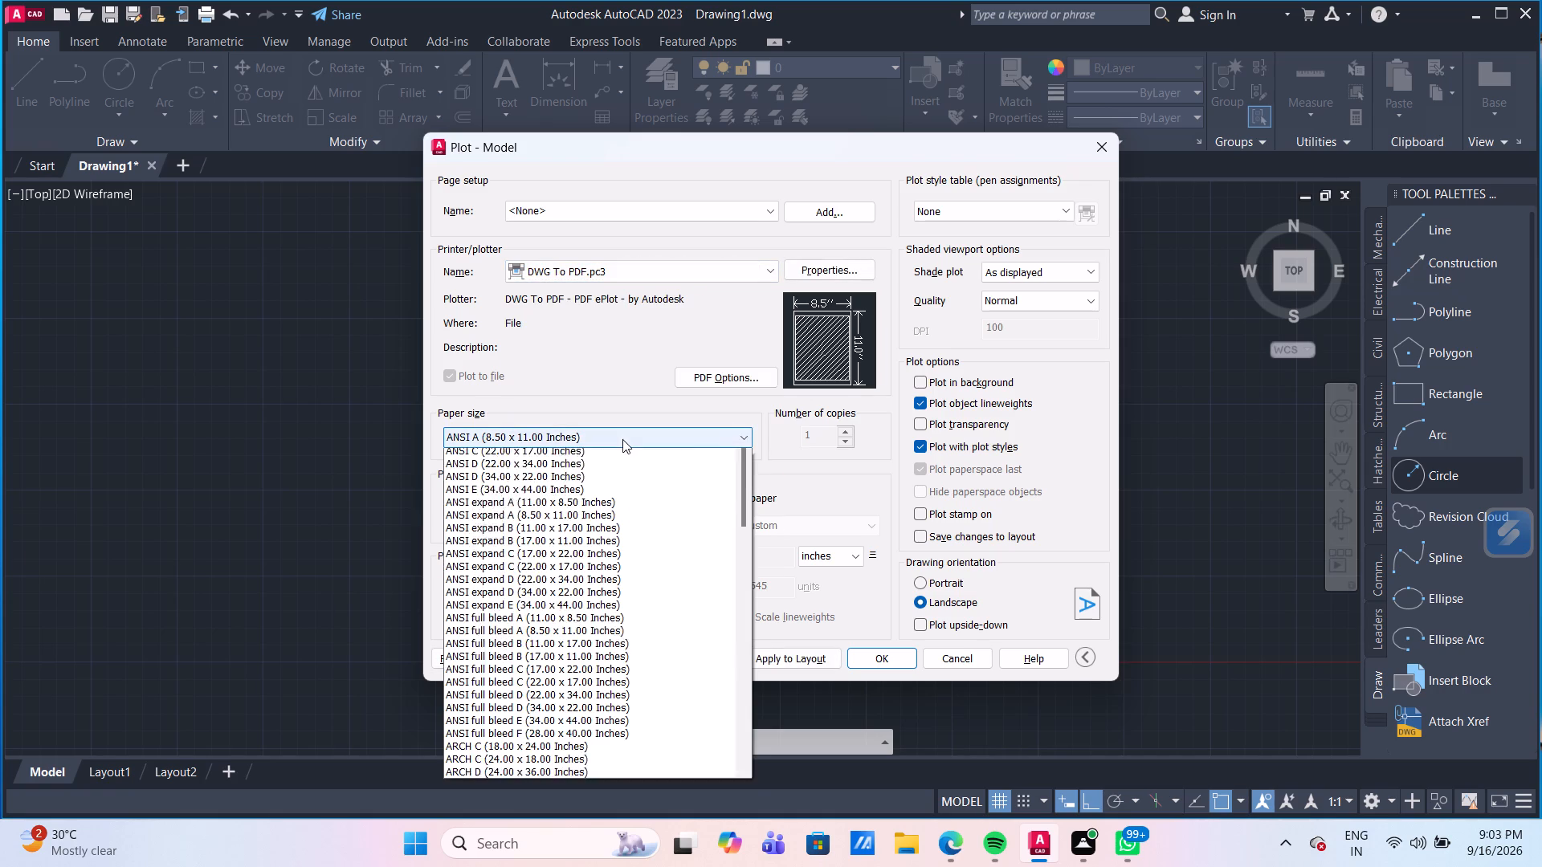
scroll(614, 572, "down", 9)
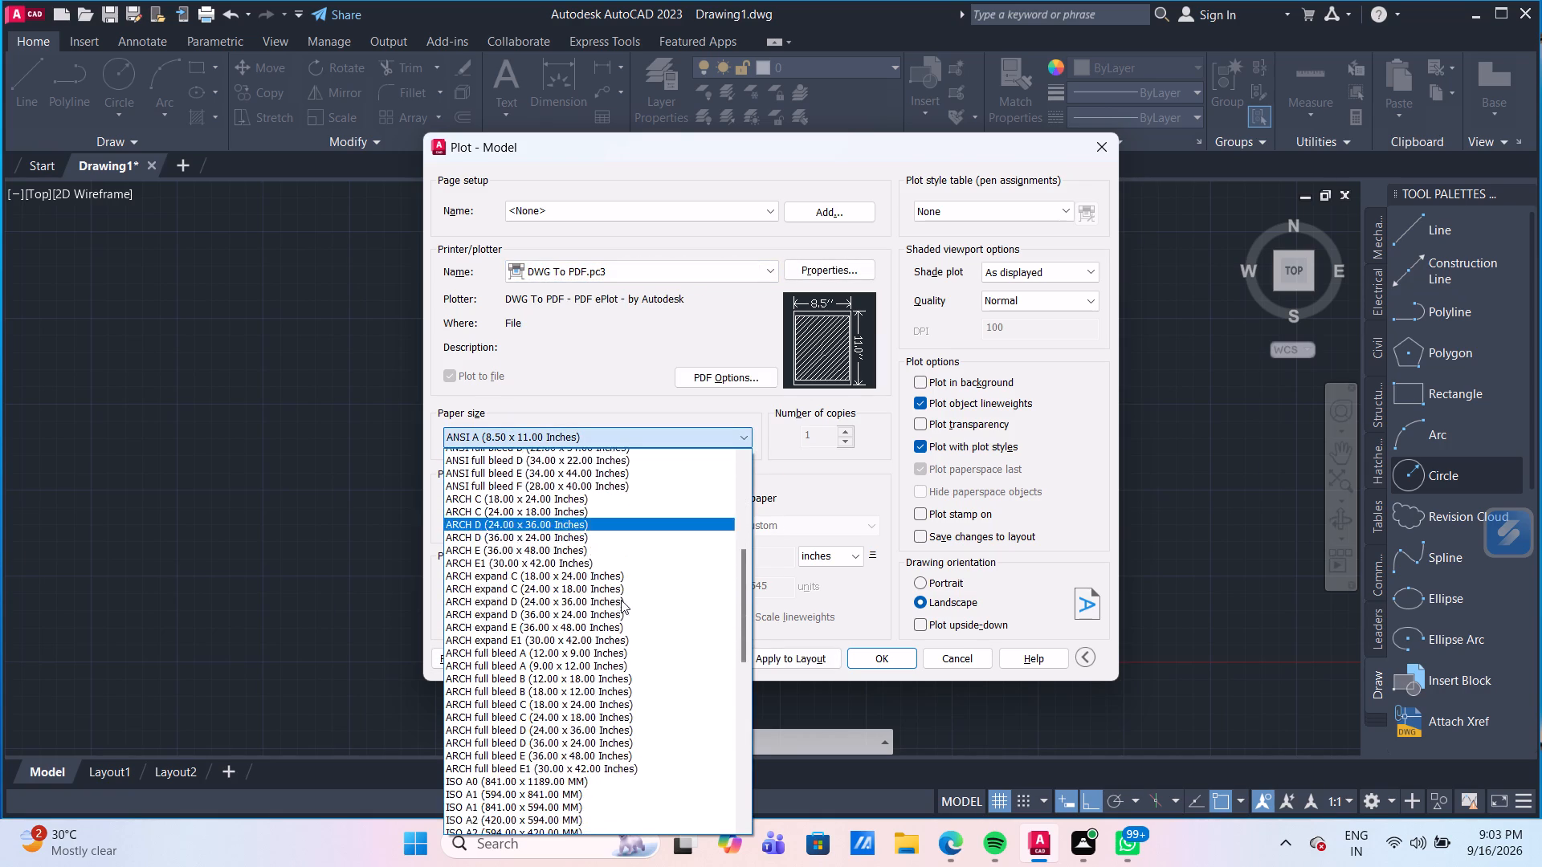
scroll(621, 600, "down", 9)
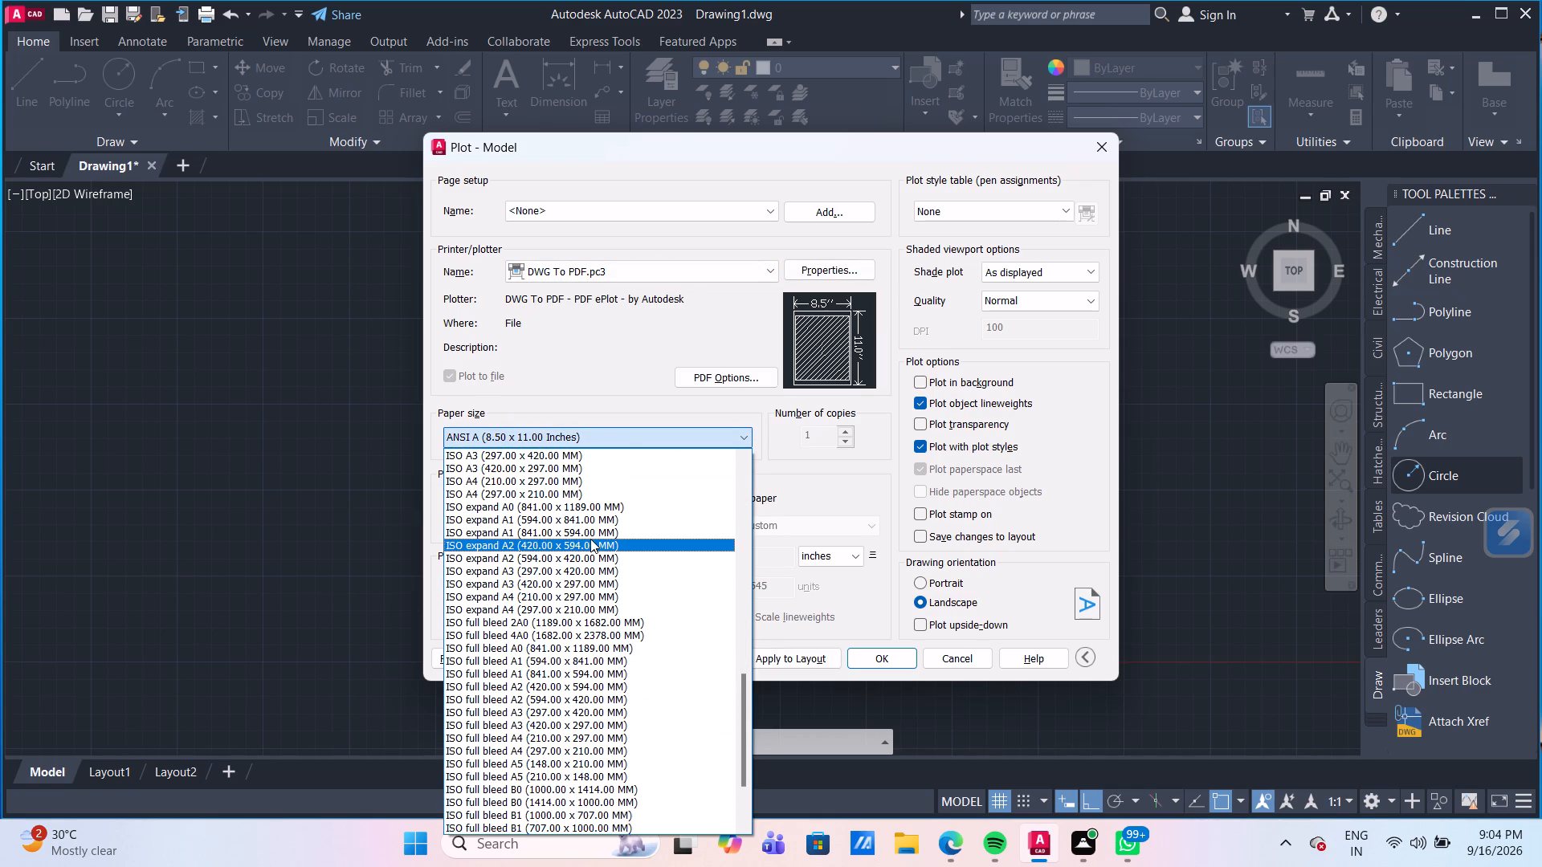
scroll(590, 539, "up", 1)
left_click(581, 529)
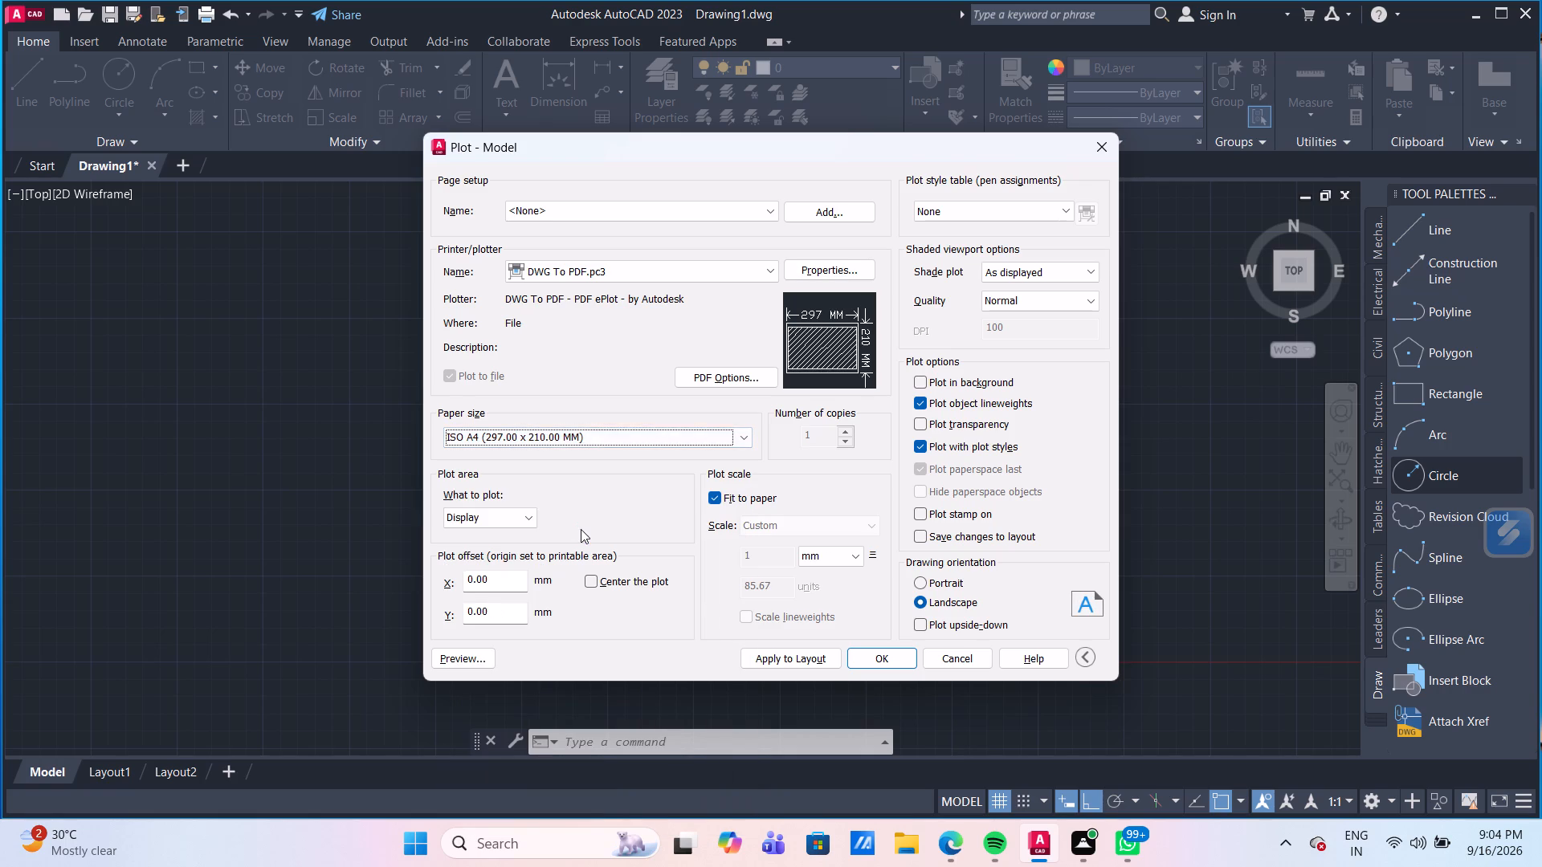
Set the plot area to a window enclosing the whole front elevation and centre the plot on the sheet.
left_click(524, 519)
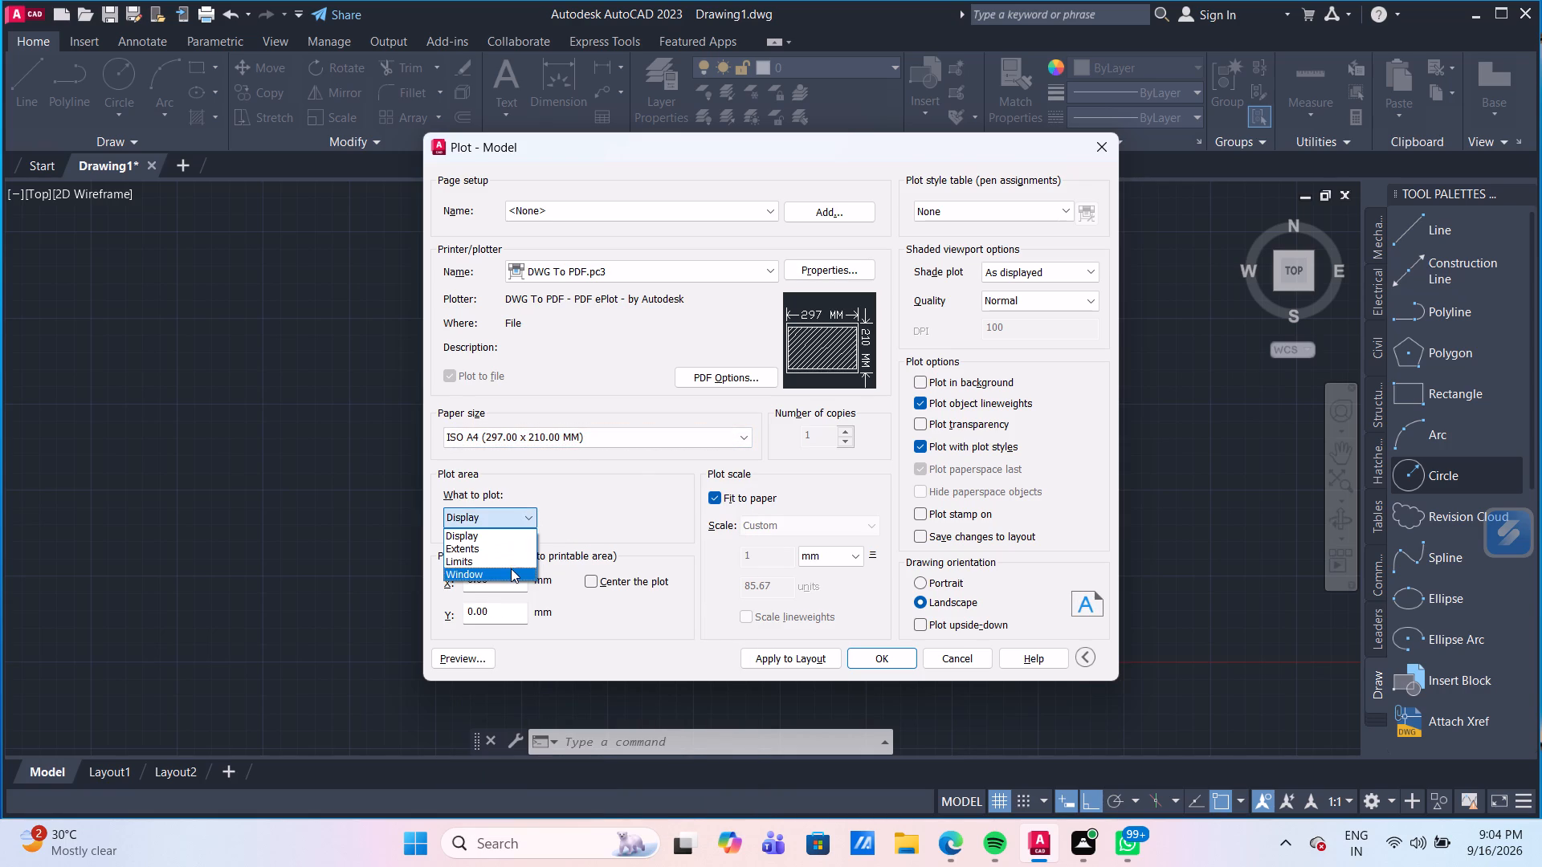
left_click(511, 572)
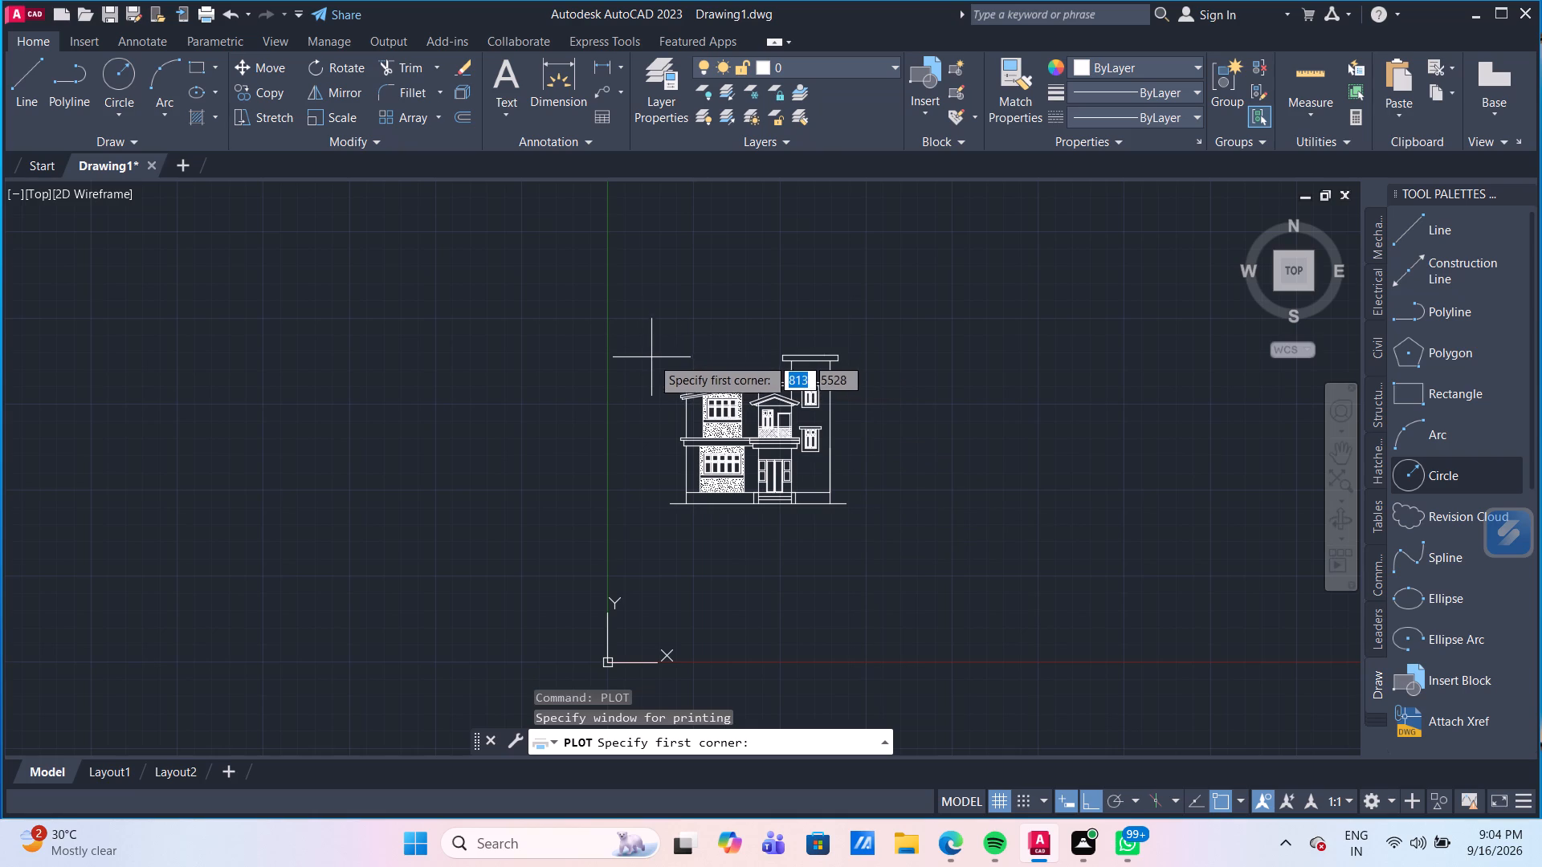
left_click(651, 330)
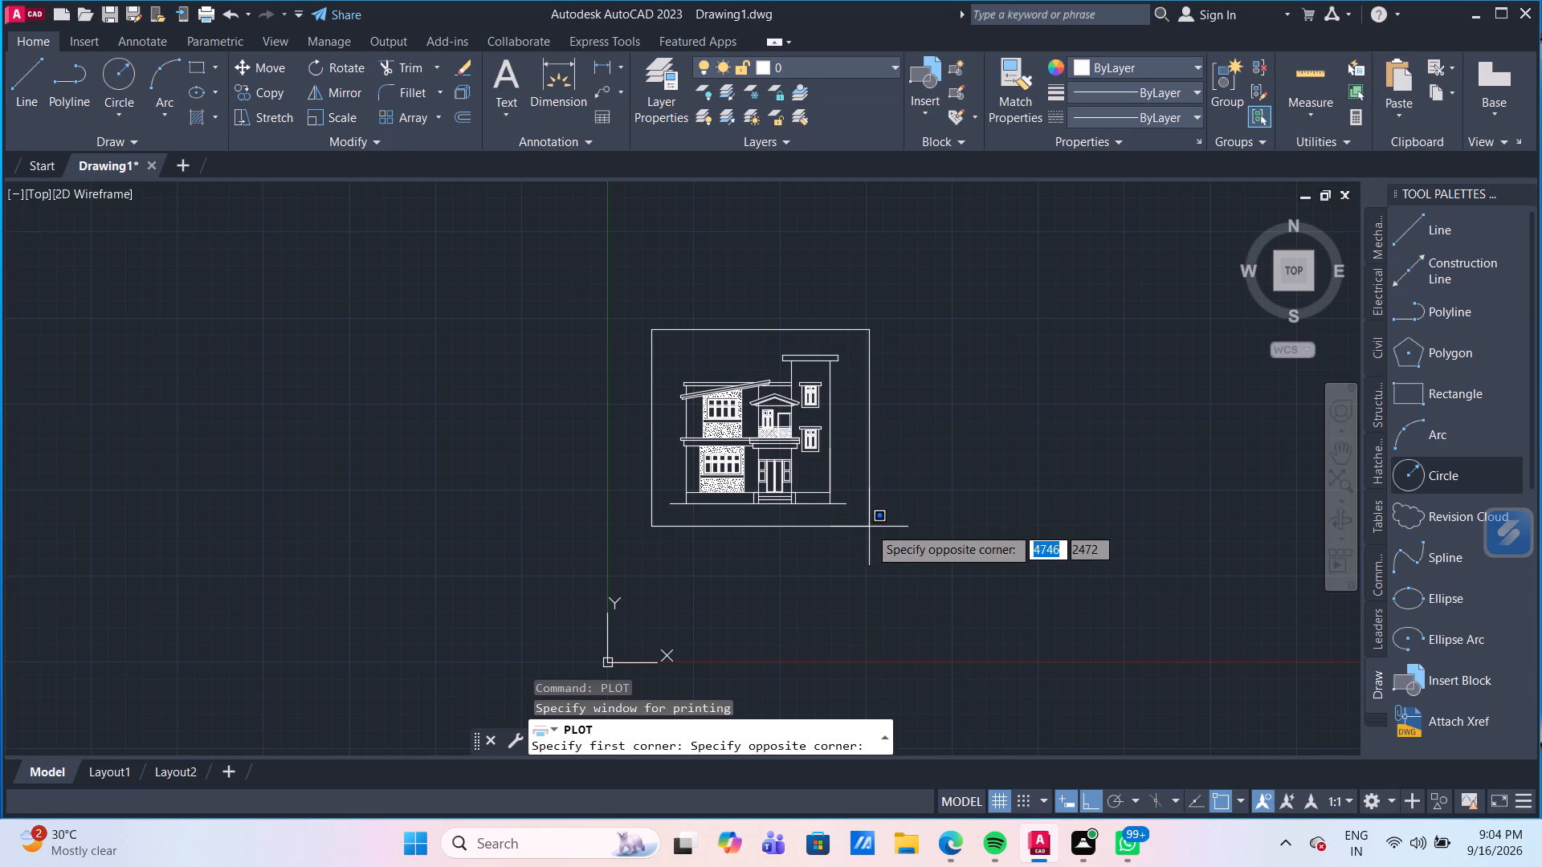
left_click(869, 527)
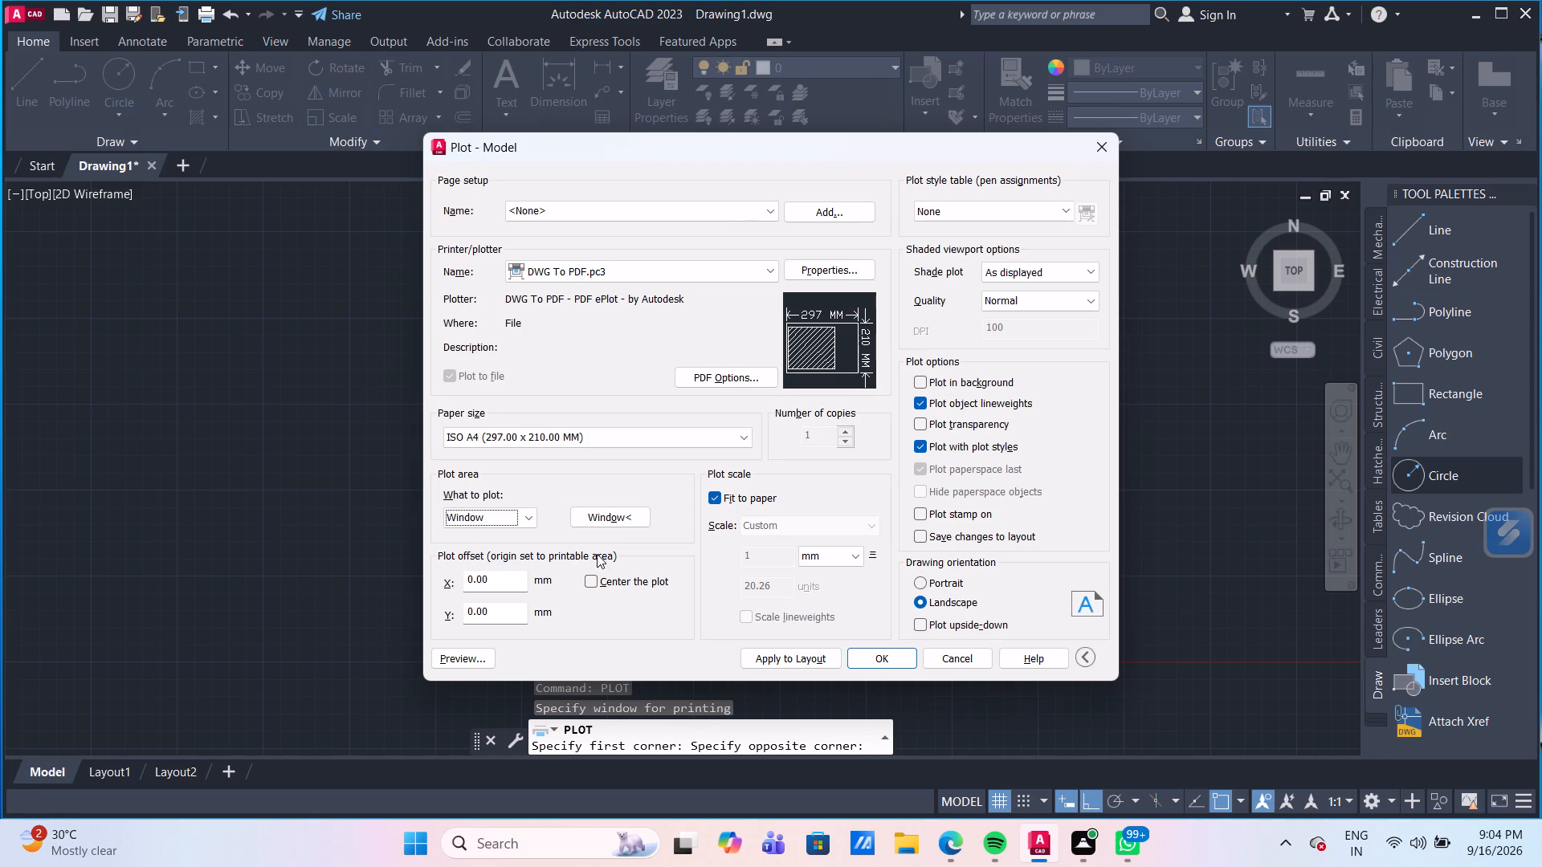
left_click(596, 578)
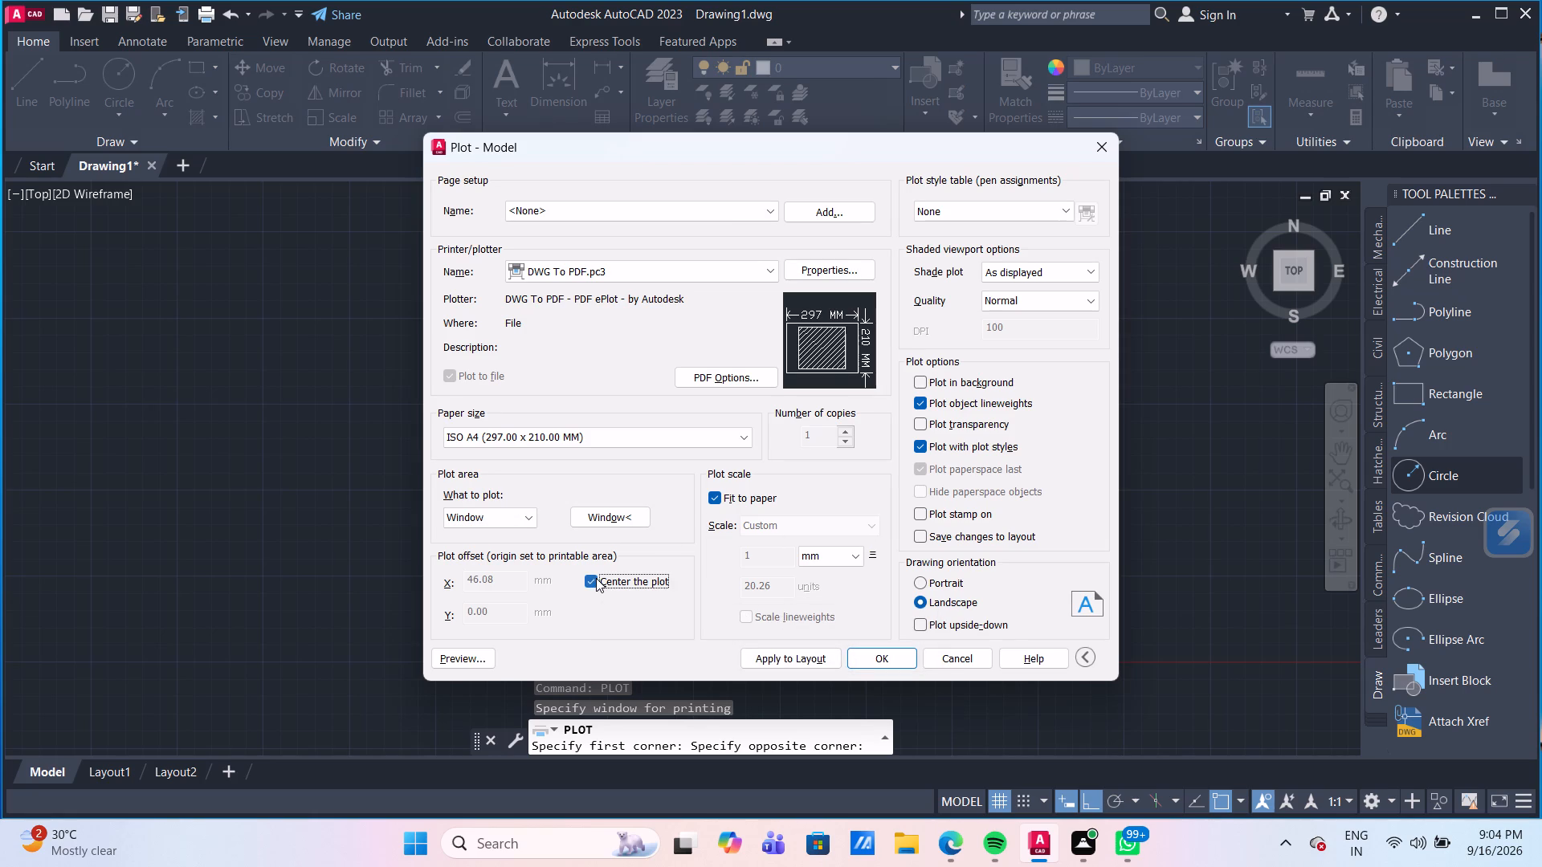
Plot to a PDF named G+1 FORNT ELEVATION in the Desktop's CDA PDF folder, check the sheet and return to the drawing.
left_click(872, 657)
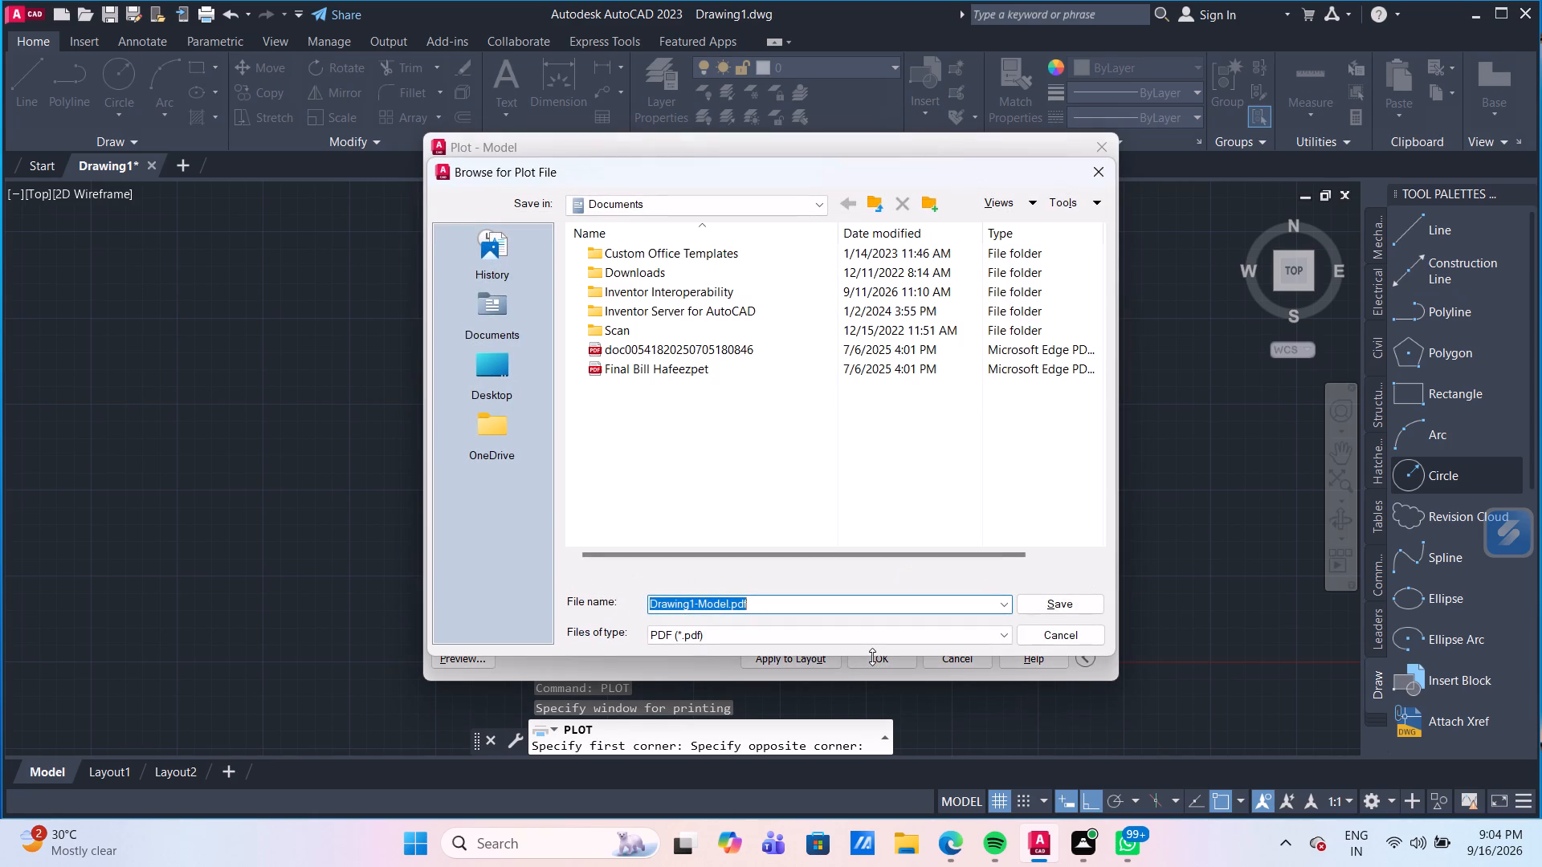
left_click(497, 368)
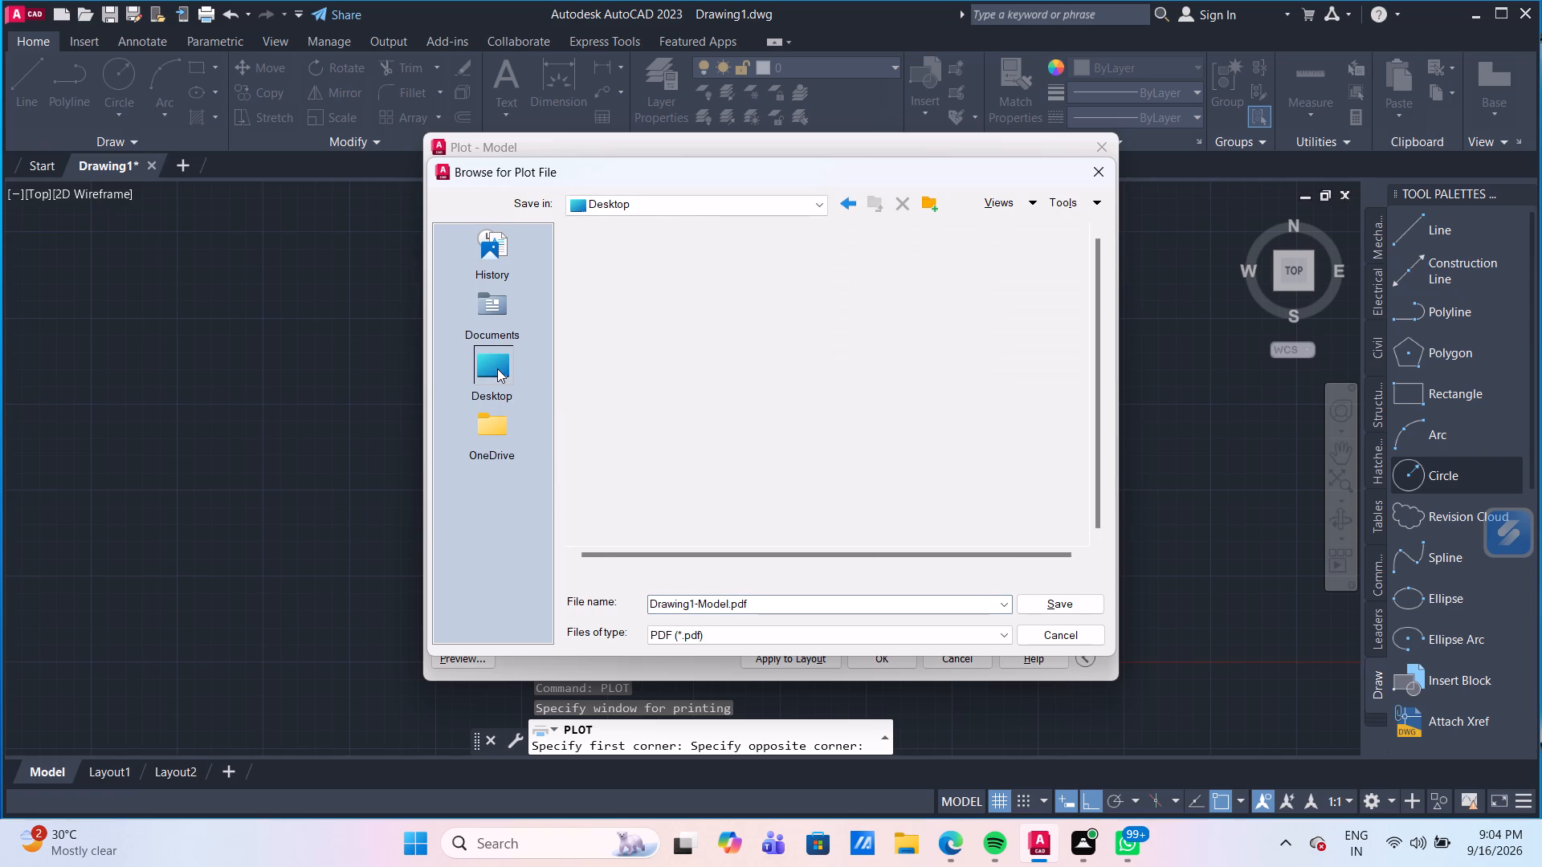
scroll(645, 427, "down", 2)
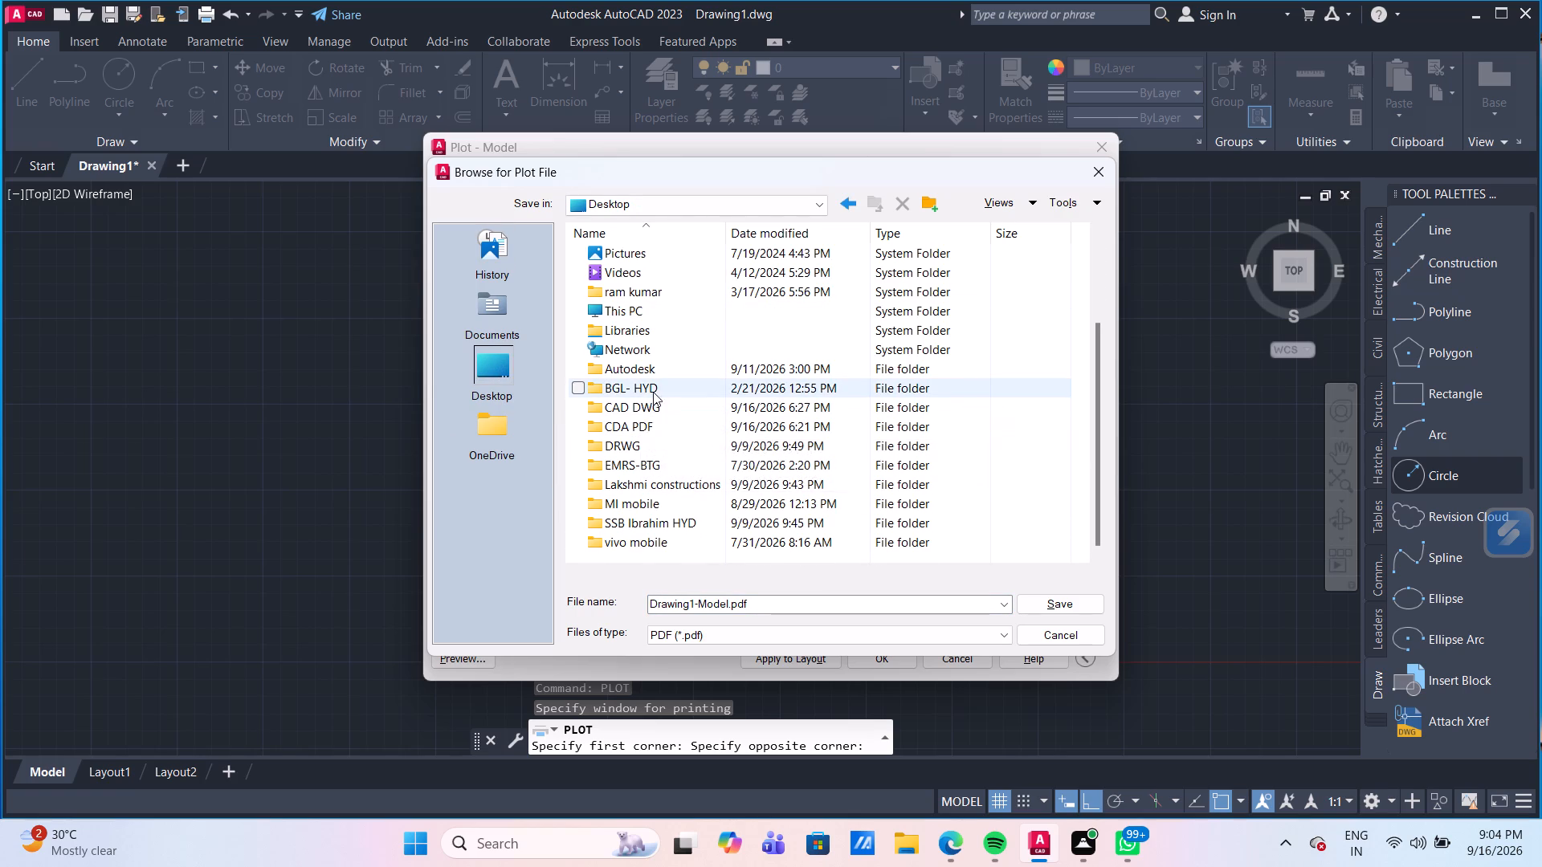
double_click(655, 425)
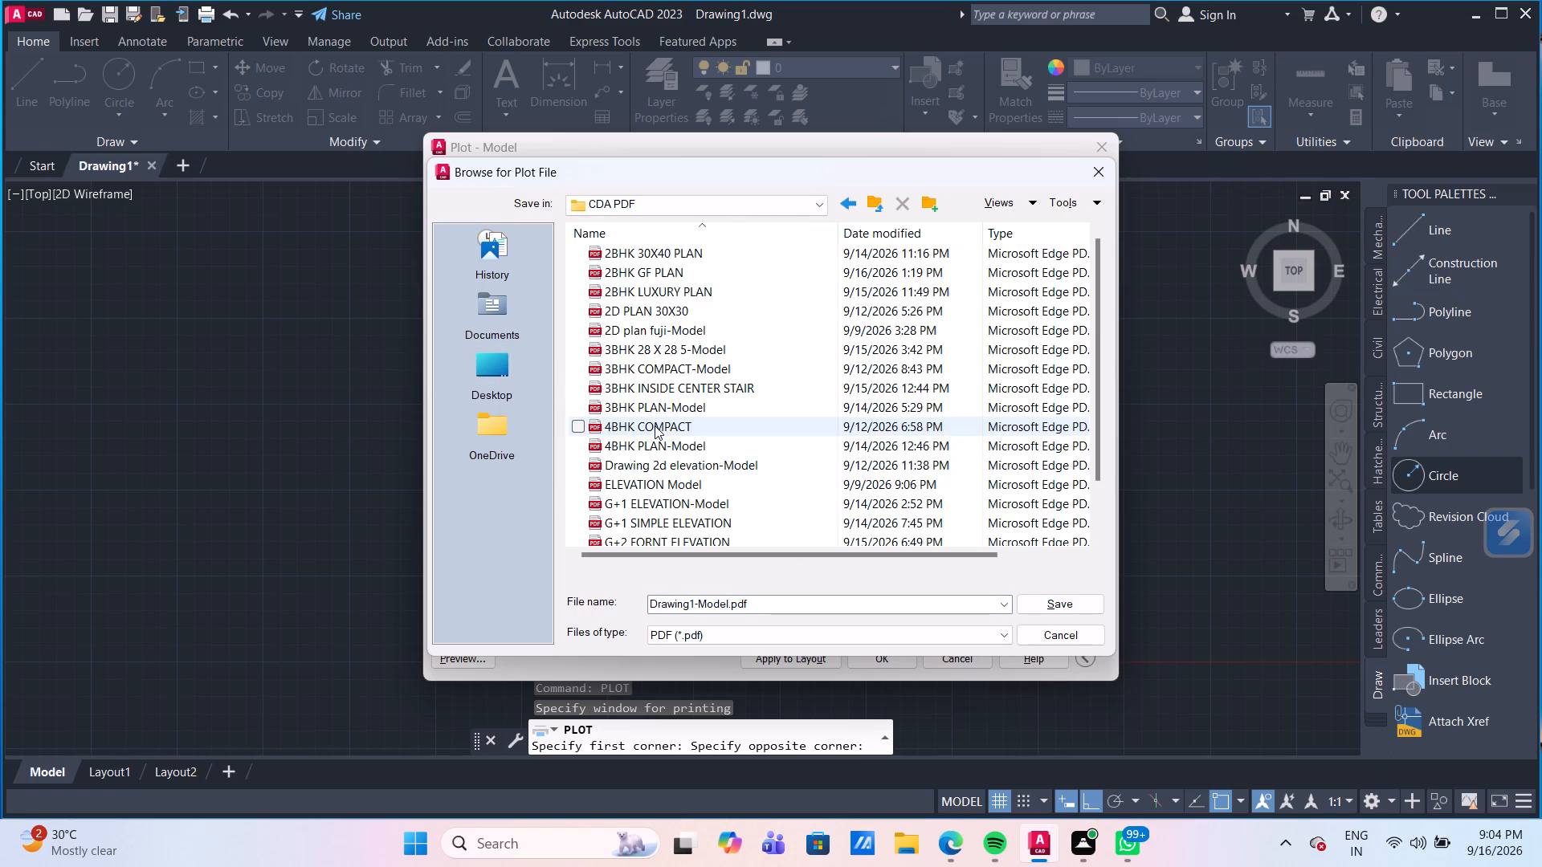
left_click(797, 609)
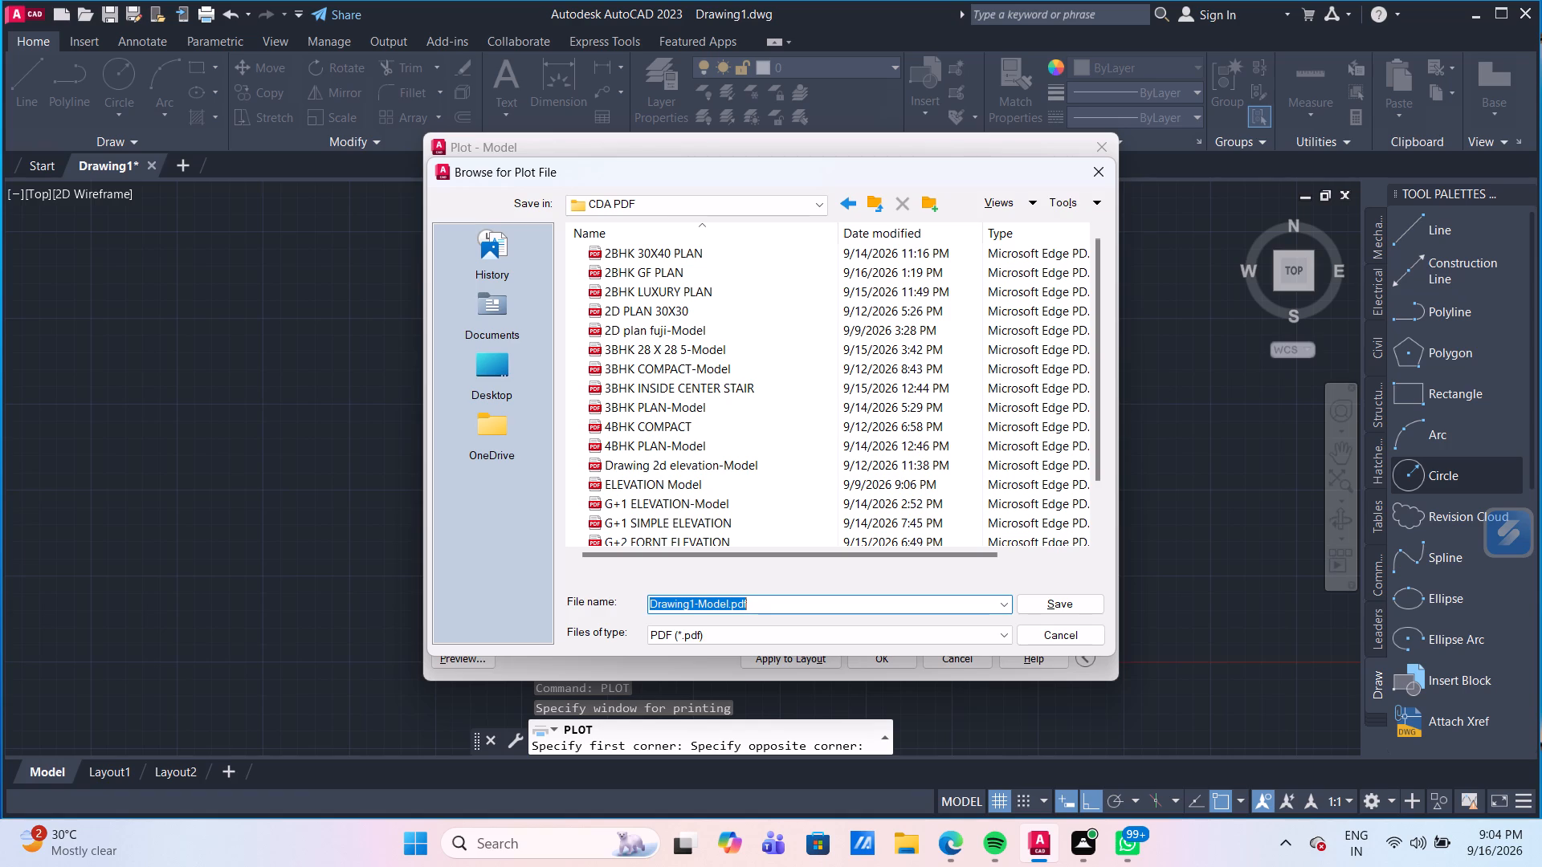
key("g")
type("=1")
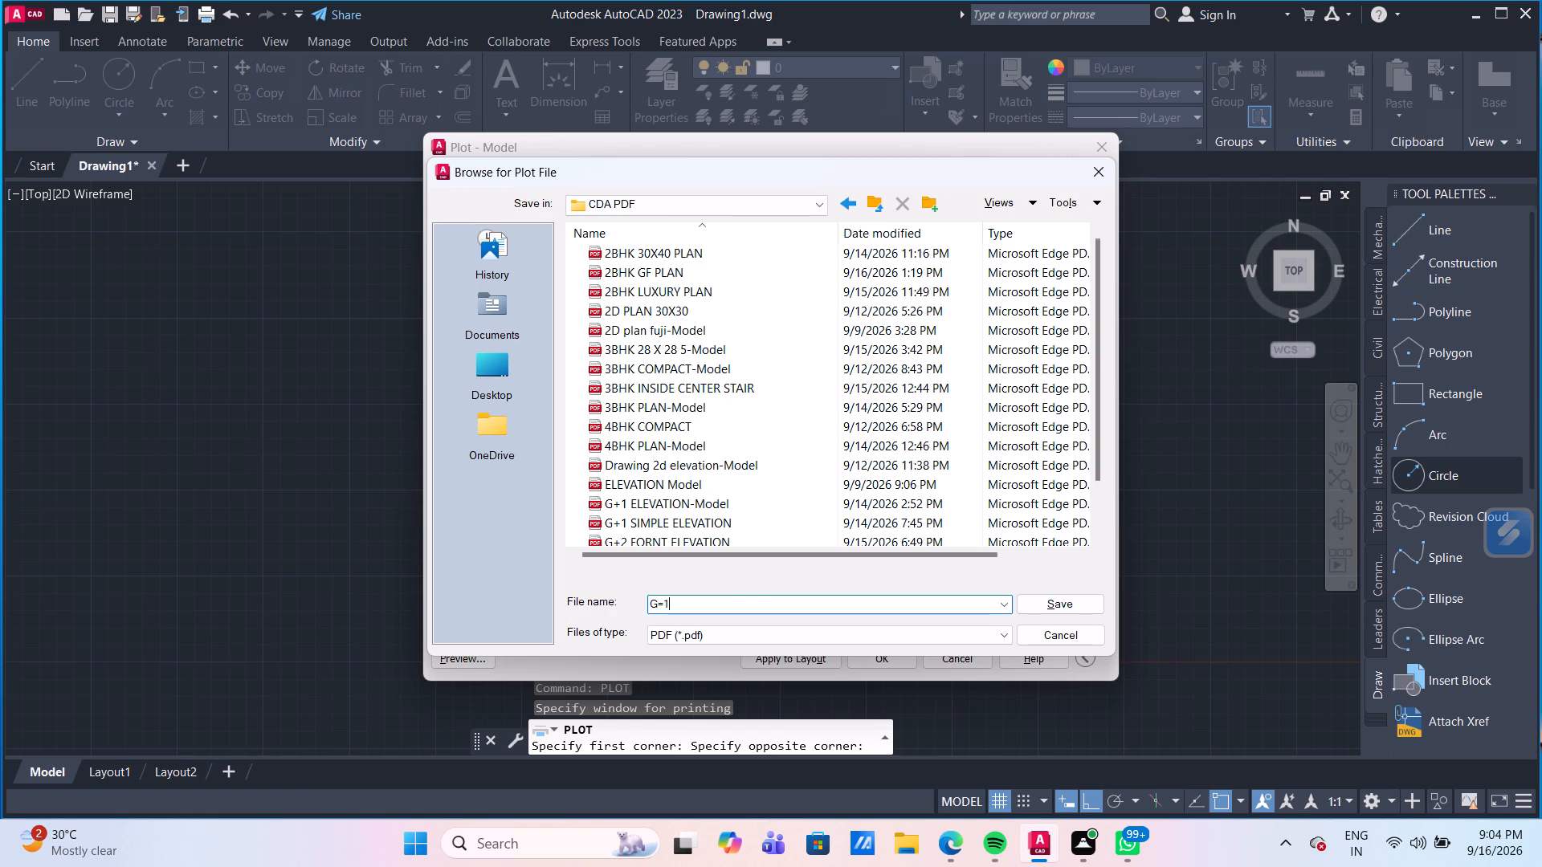
key("BackSpace")
key("BackSpace")
key("shift+plus")
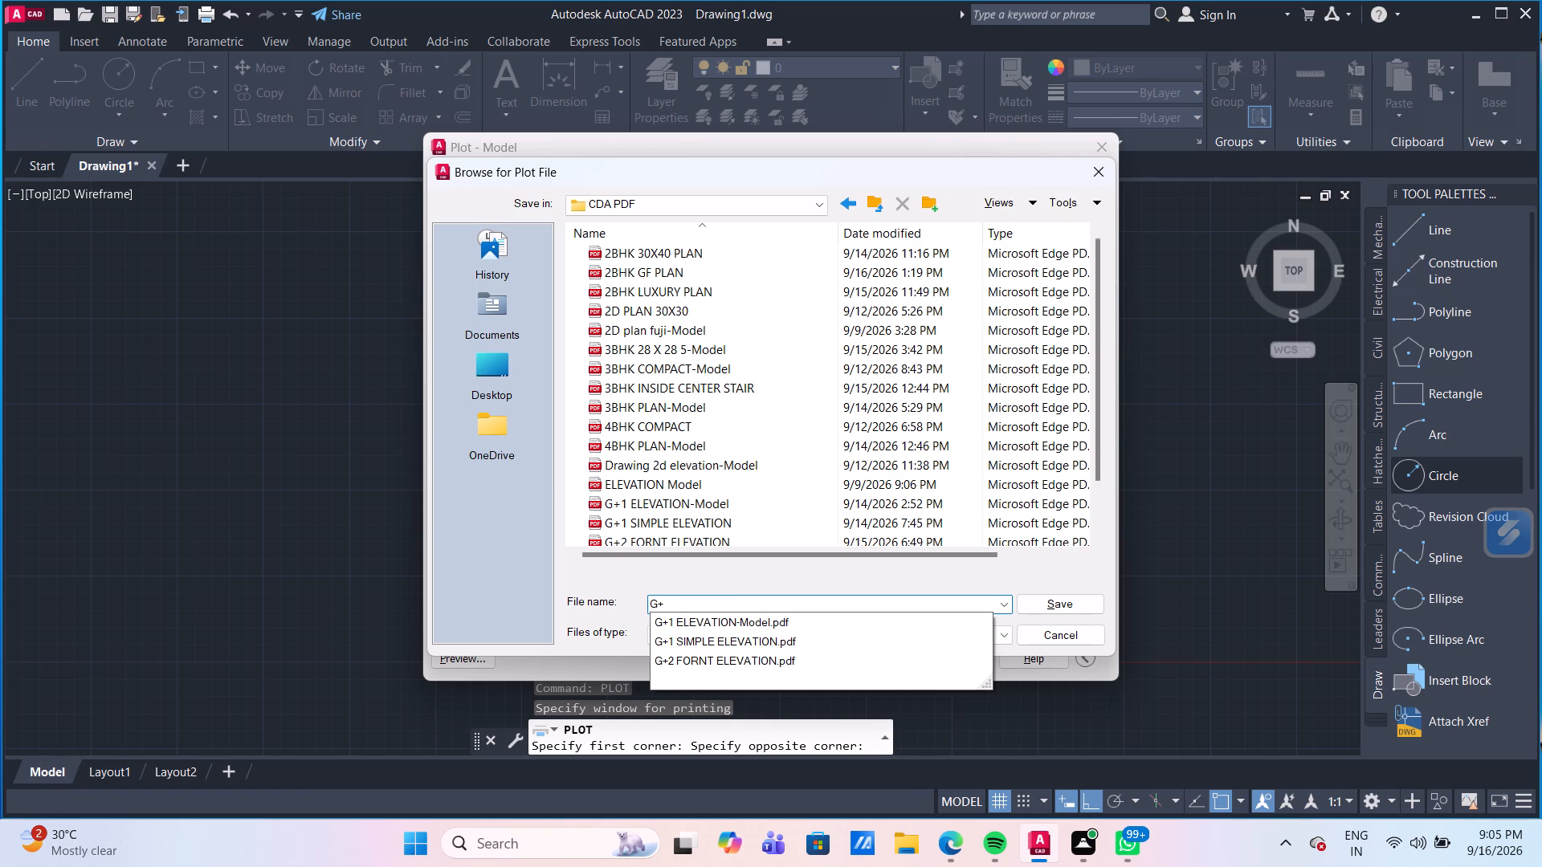
key("space")
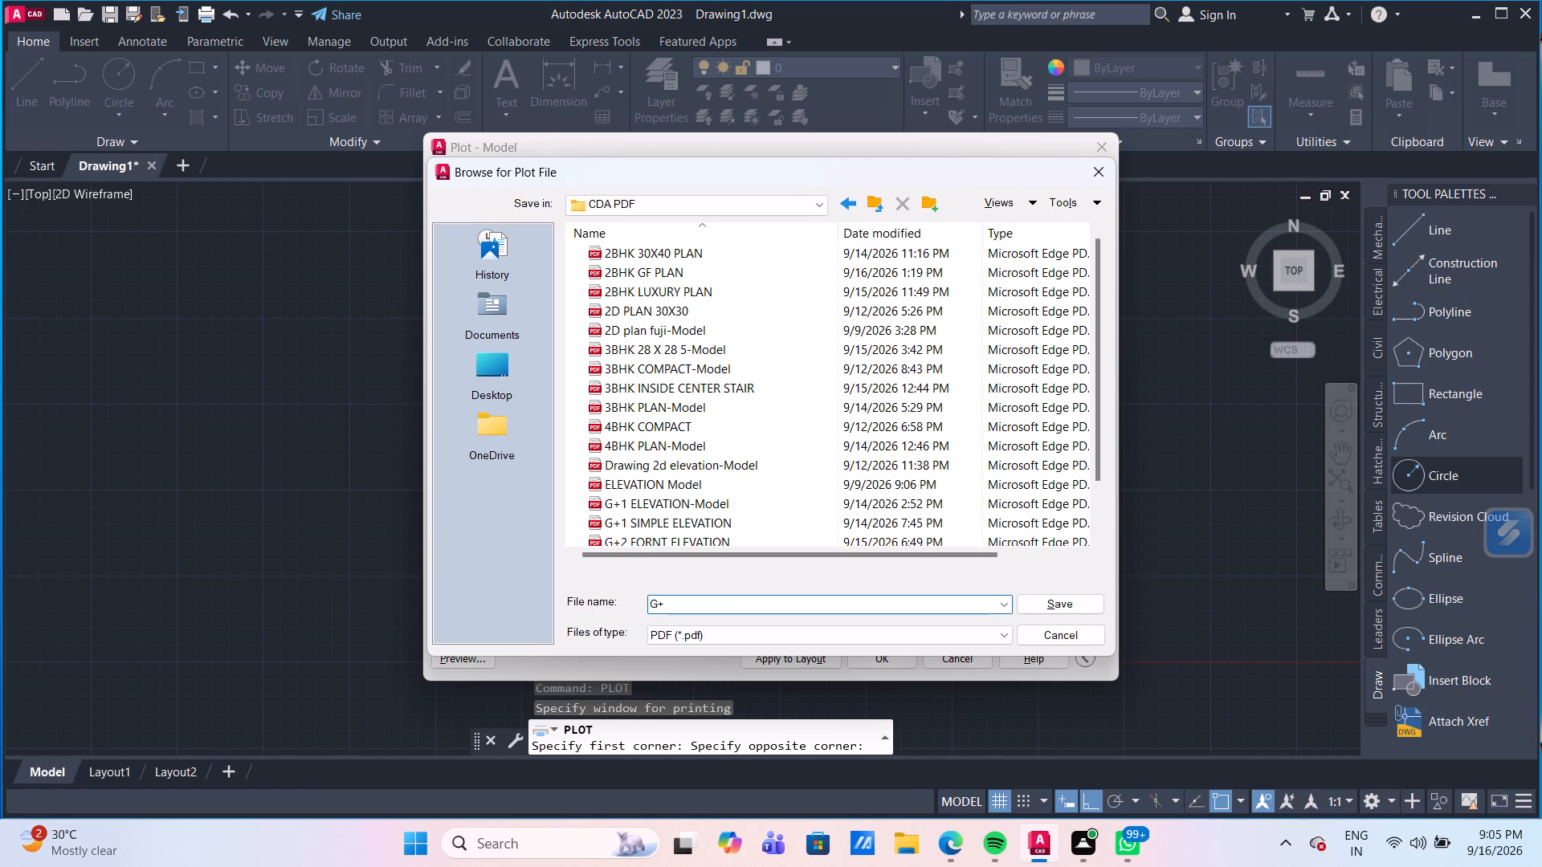
key("BackSpace")
key("1")
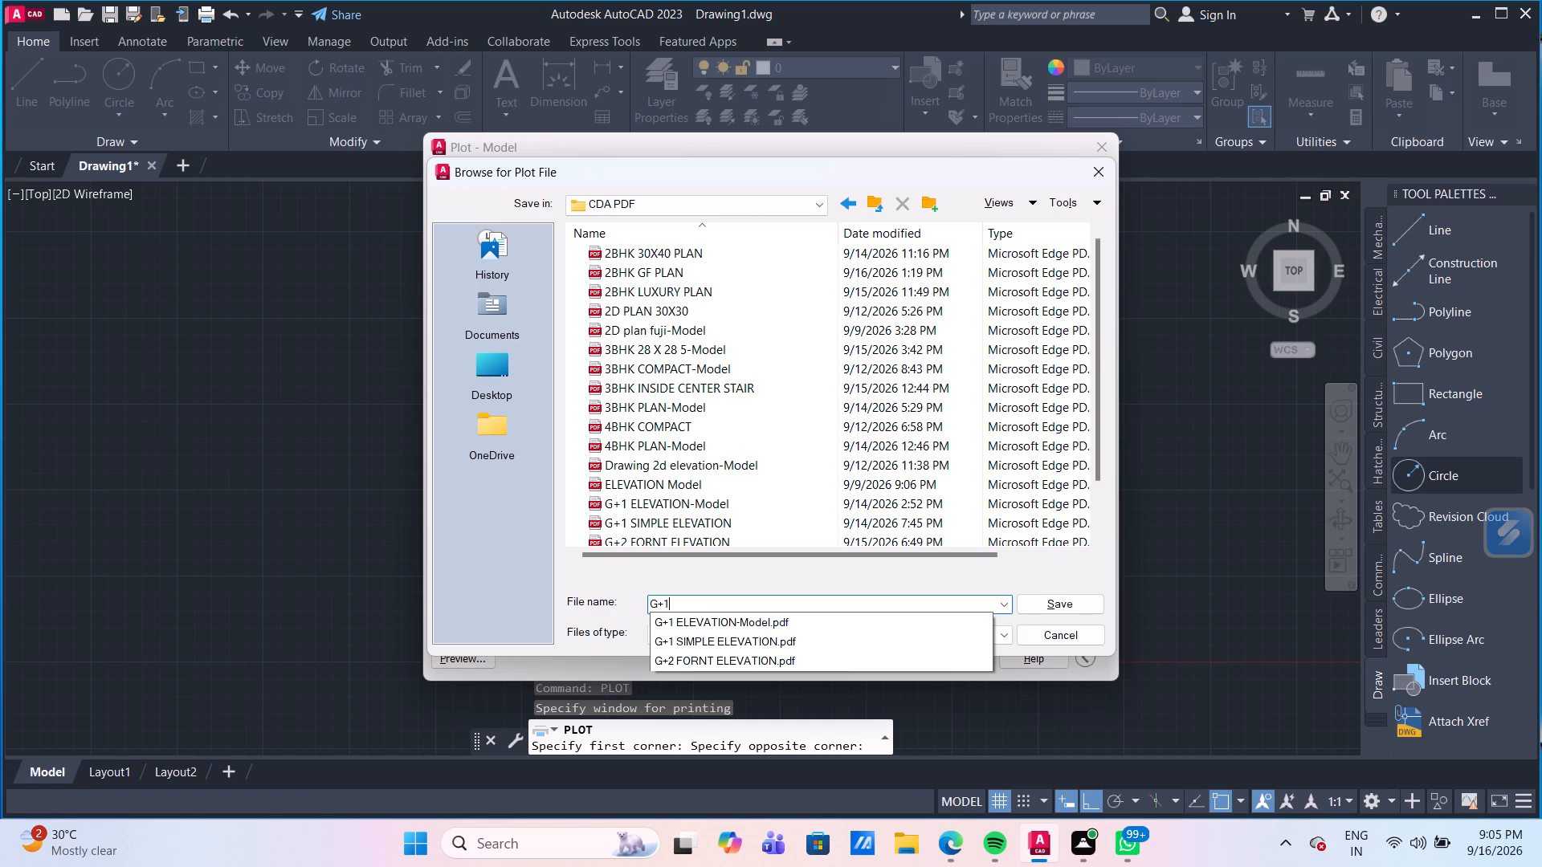
key("space")
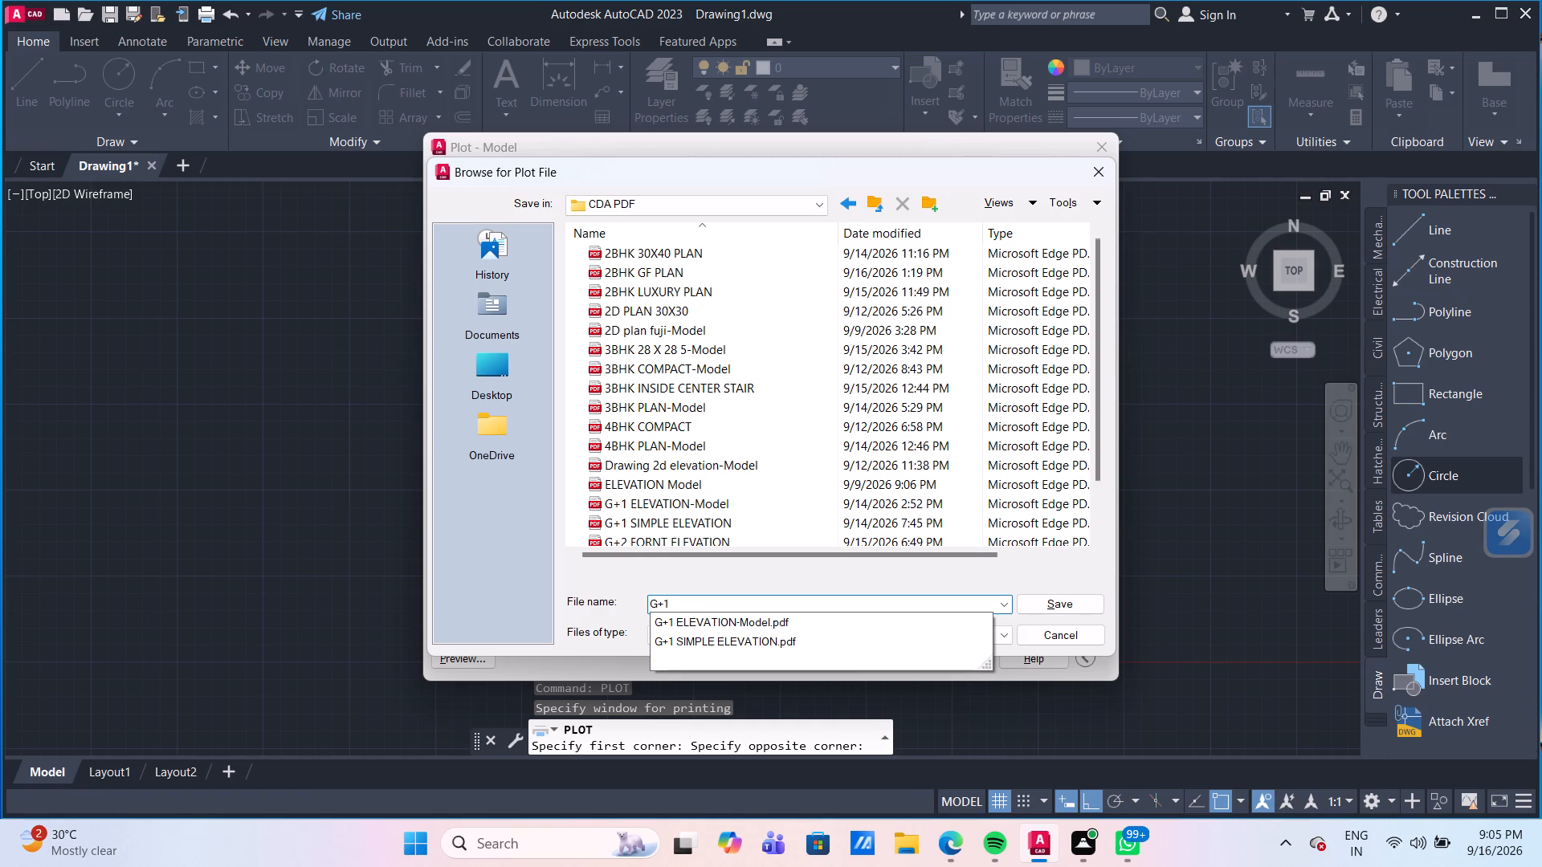
key("f")
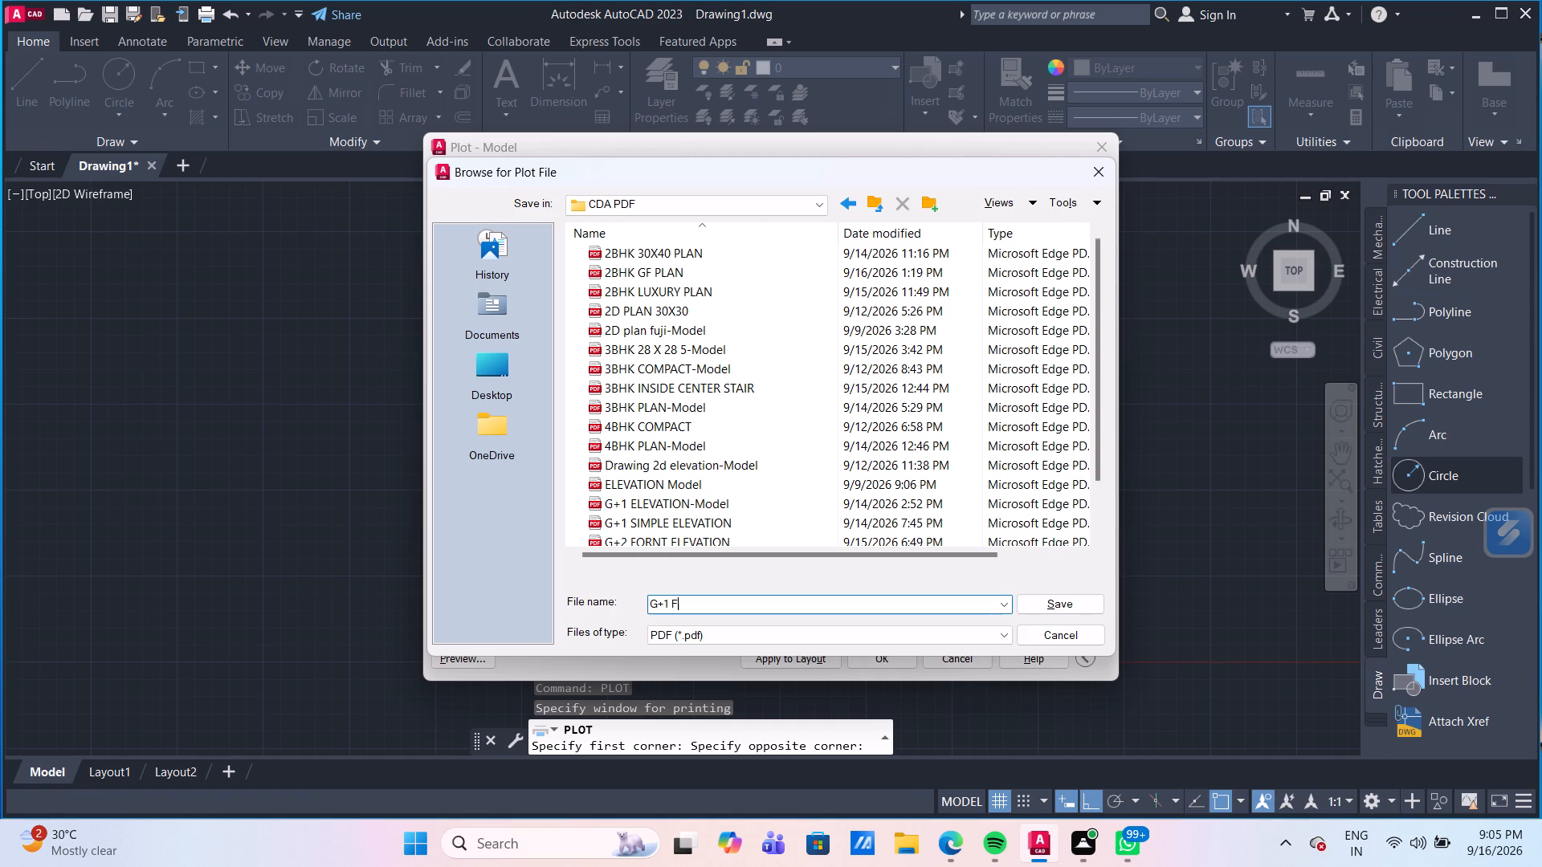
type("ORNT")
key("space")
type("ELE")
type("VATION")
left_click(1090, 601)
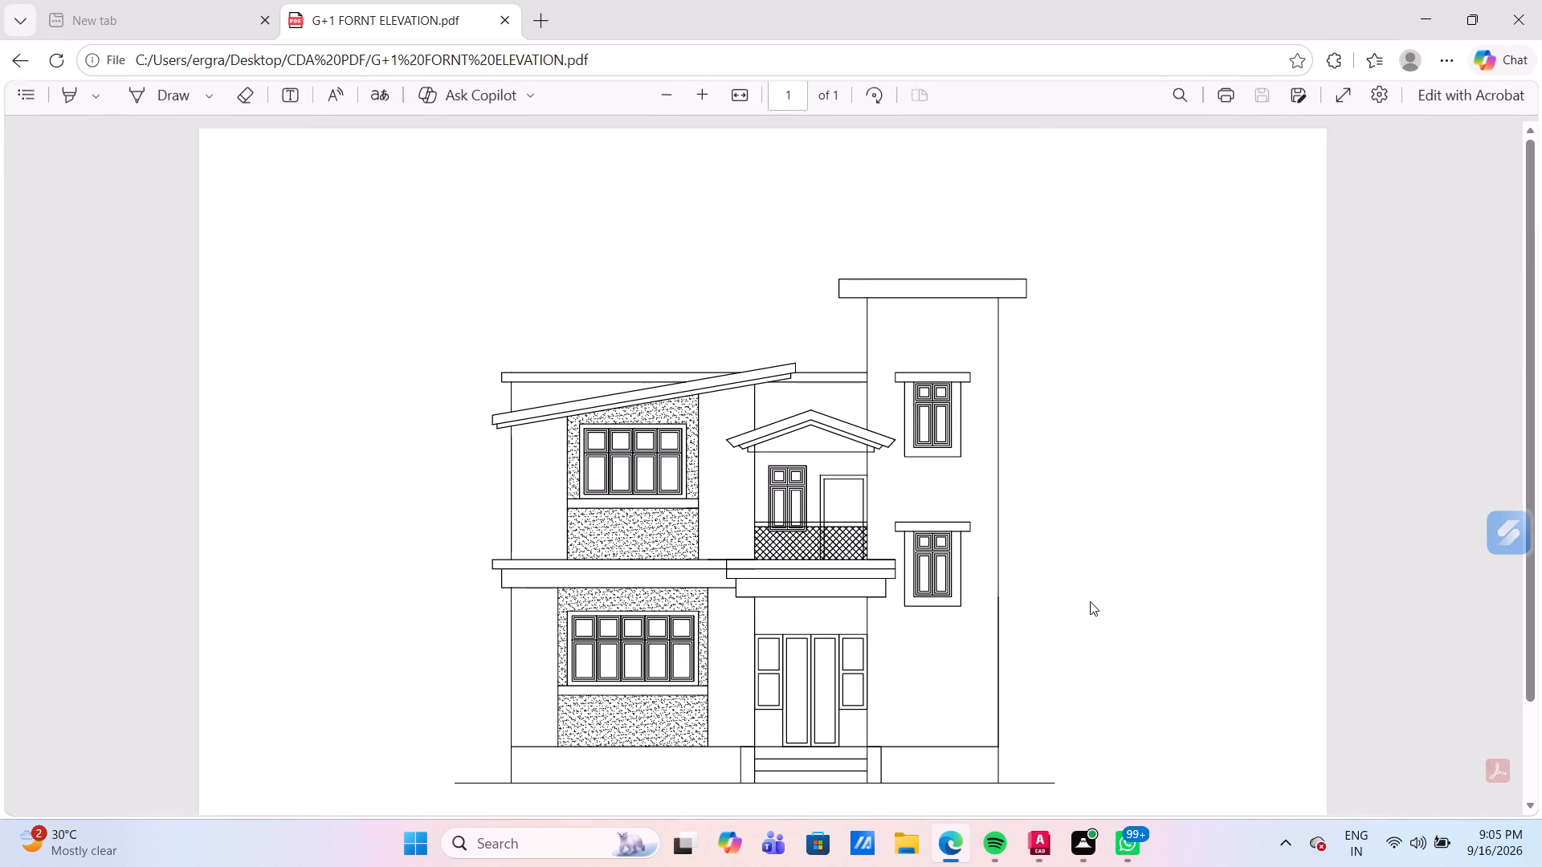
scroll(1090, 601, "down", 3)
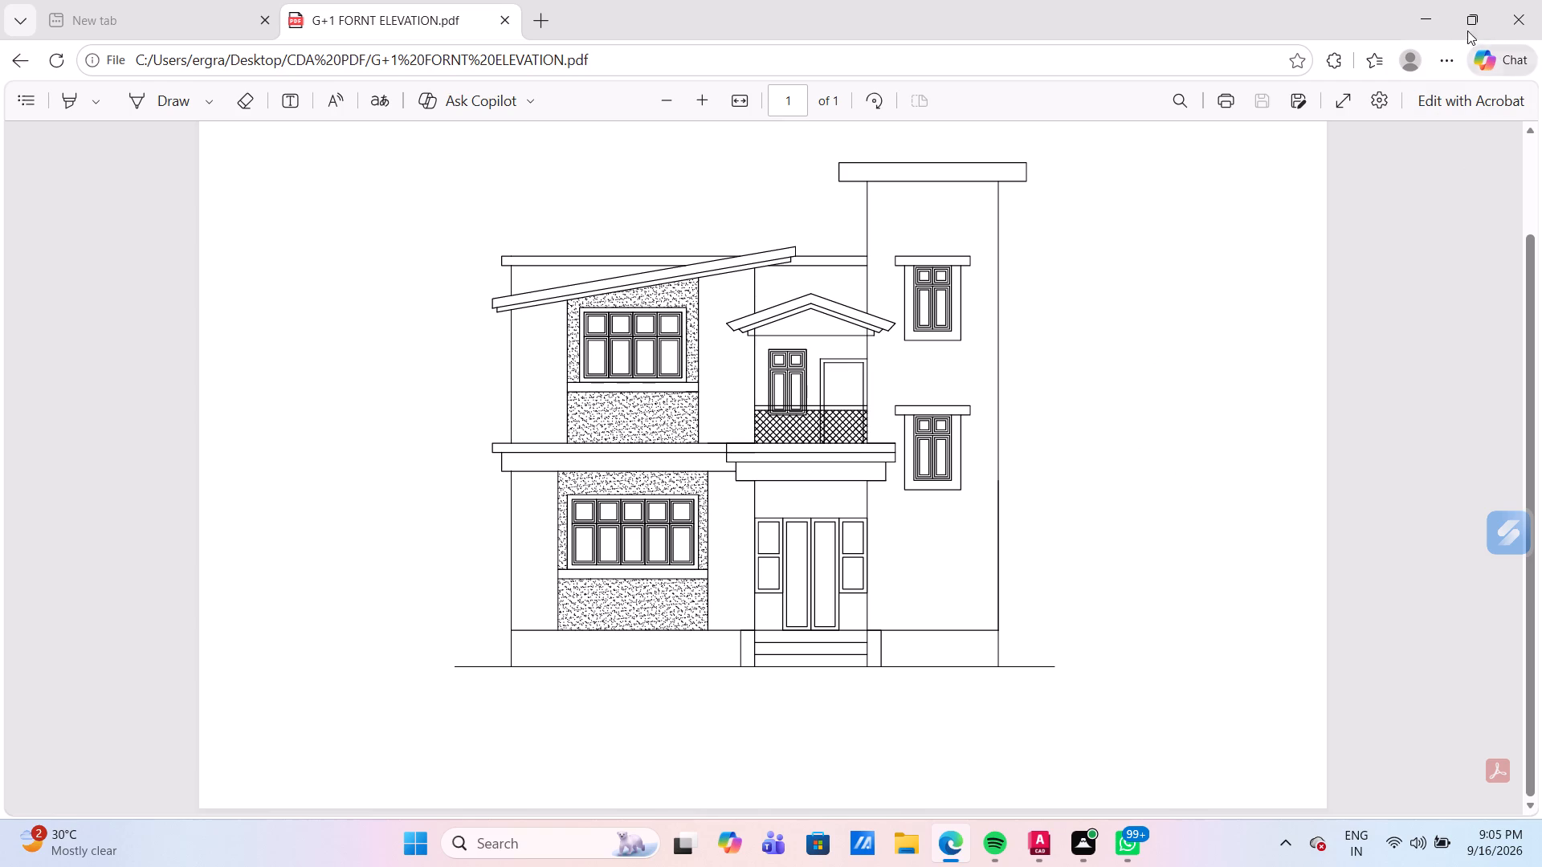
left_click(1438, 19)
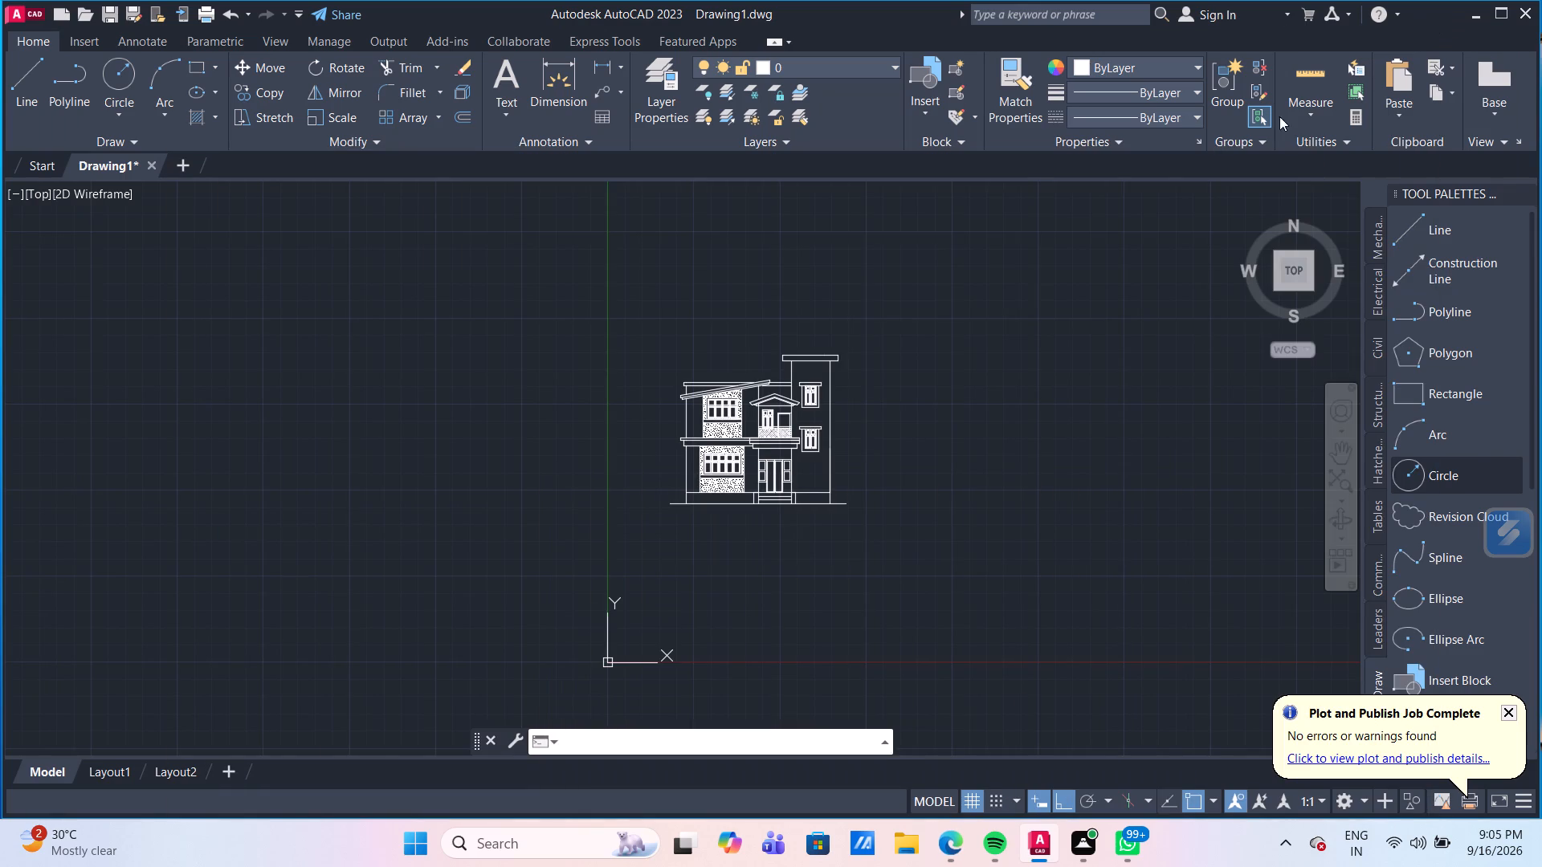
Save the drawing as G+1 FRONT ELEVATION in the Desktop's CAD DWG folder, in AutoCAD 2018 Drawing format.
key("ctrl+s")
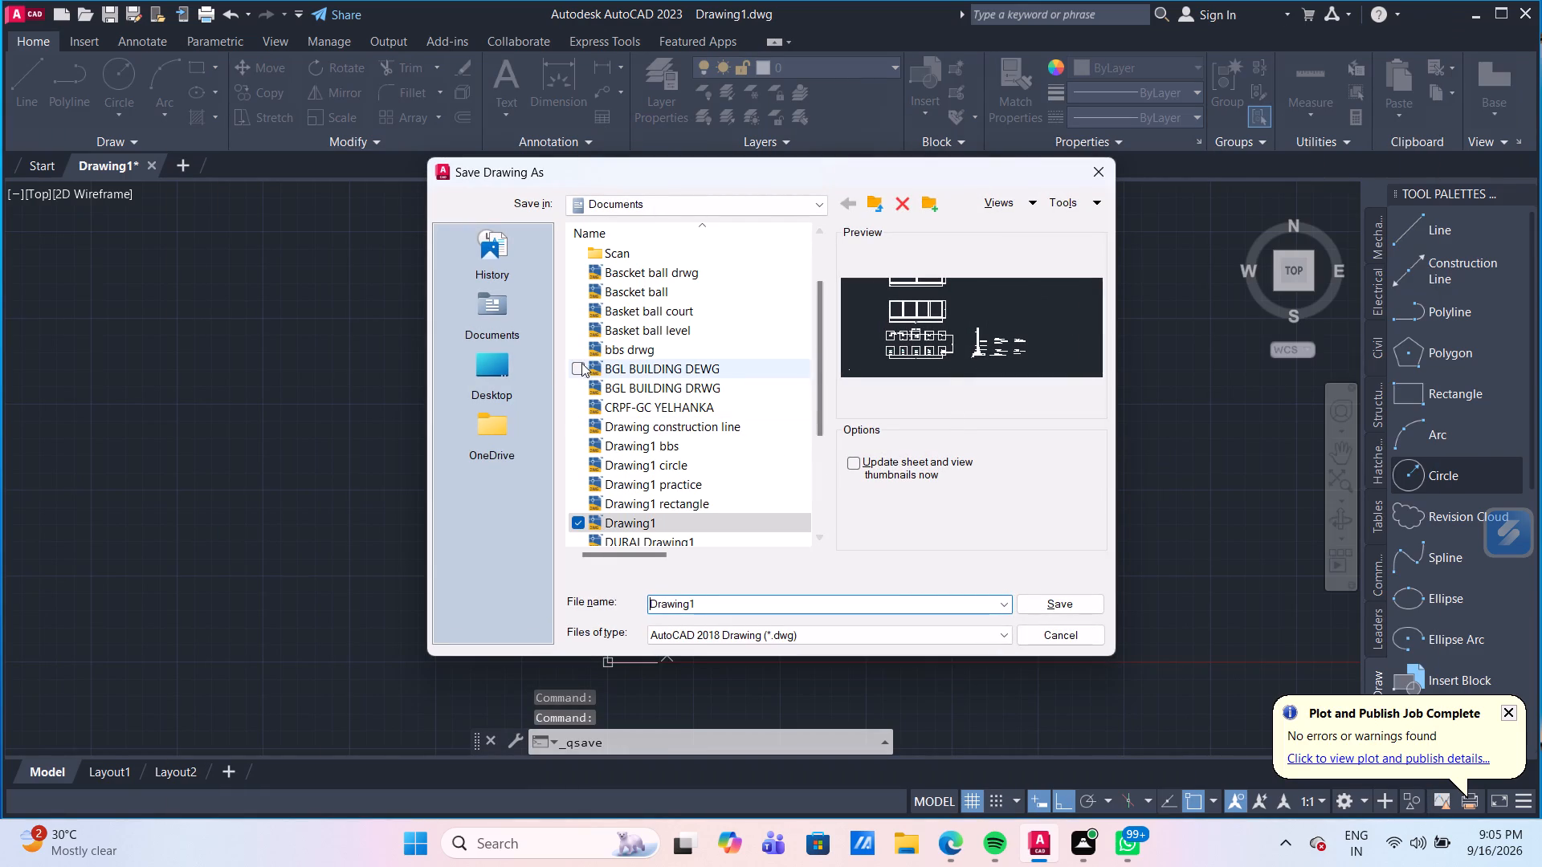
left_click(504, 364)
scroll(627, 405, "down", 1)
double_click(654, 462)
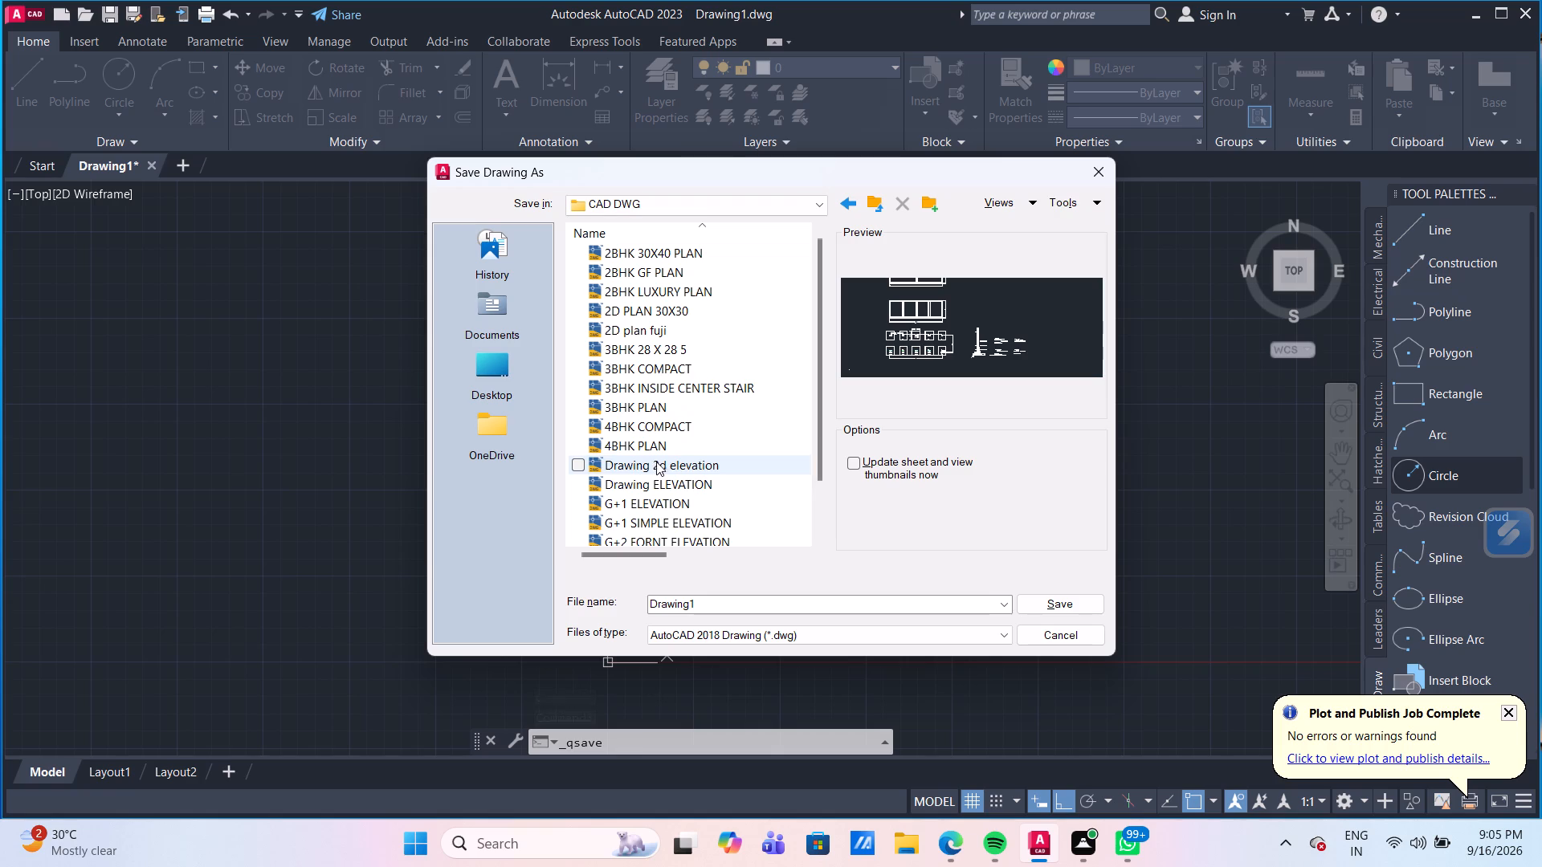
scroll(730, 522, "down", 3)
left_click(767, 607)
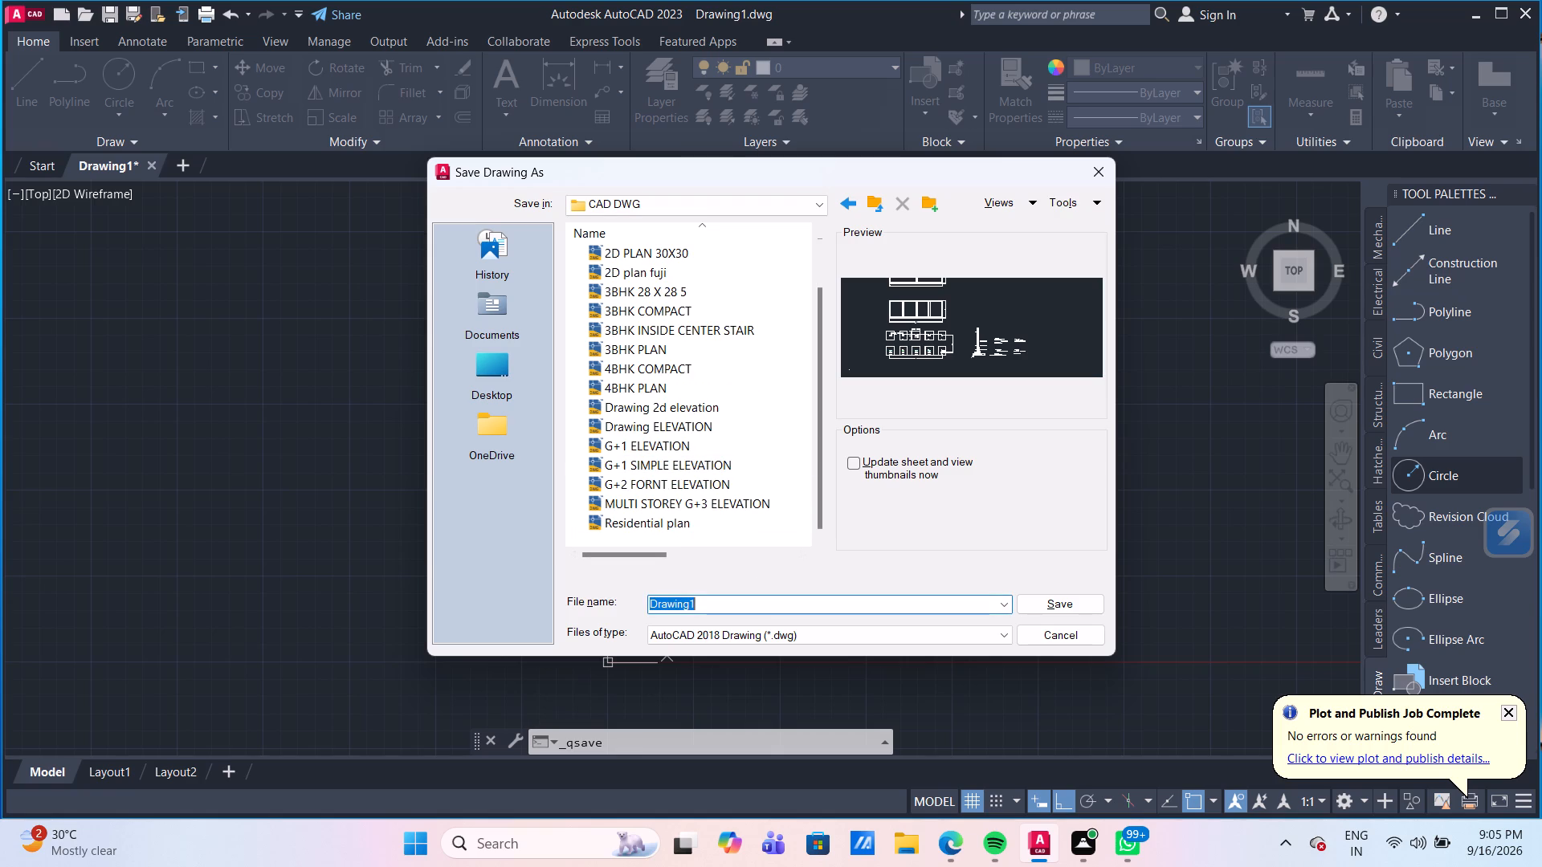
key("g")
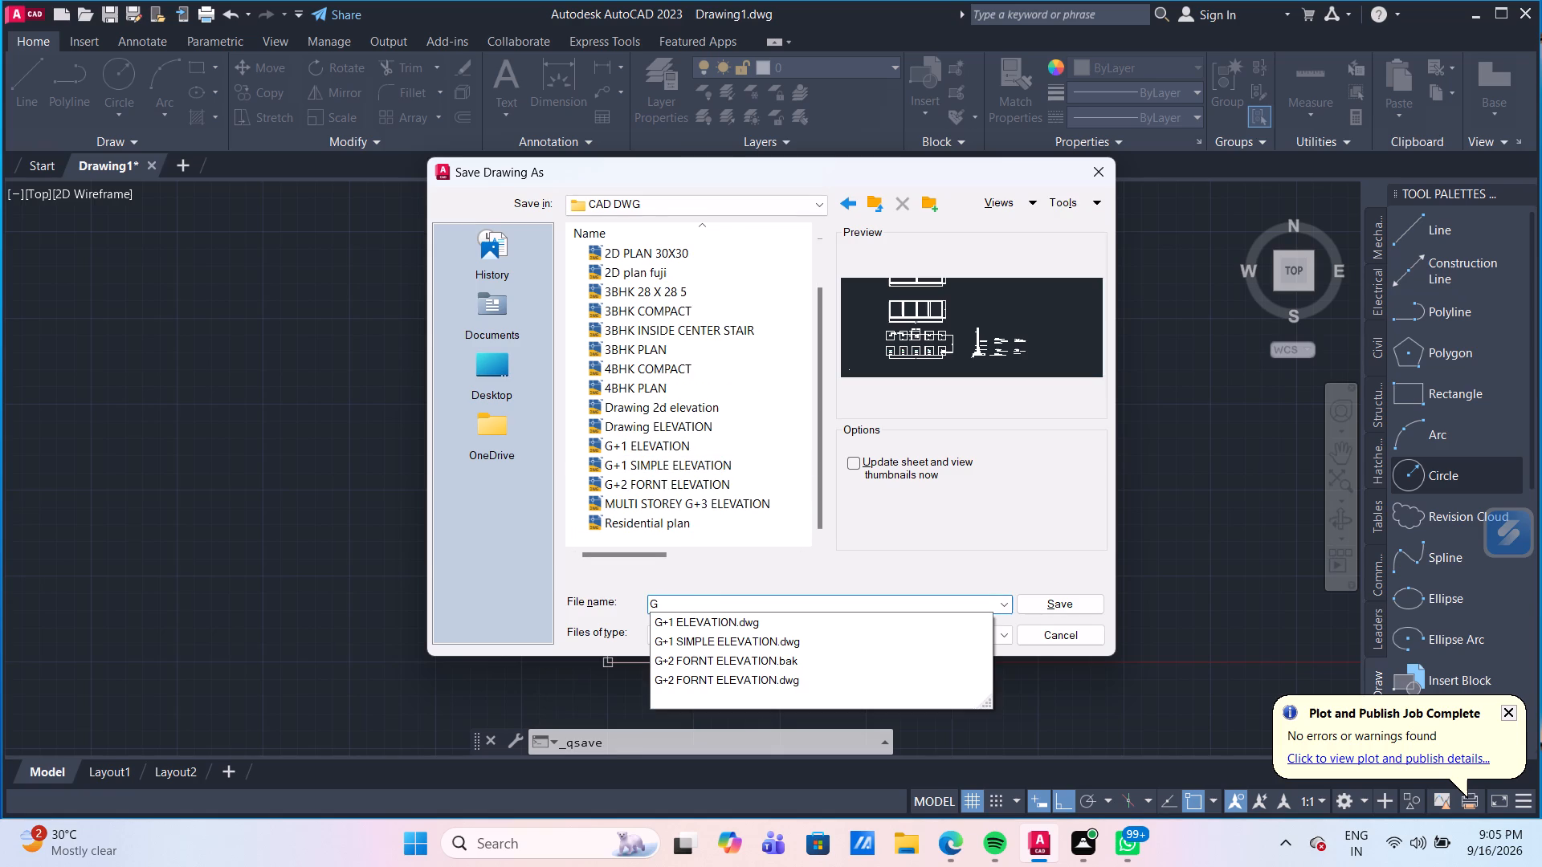
key("shift+plus")
key("1")
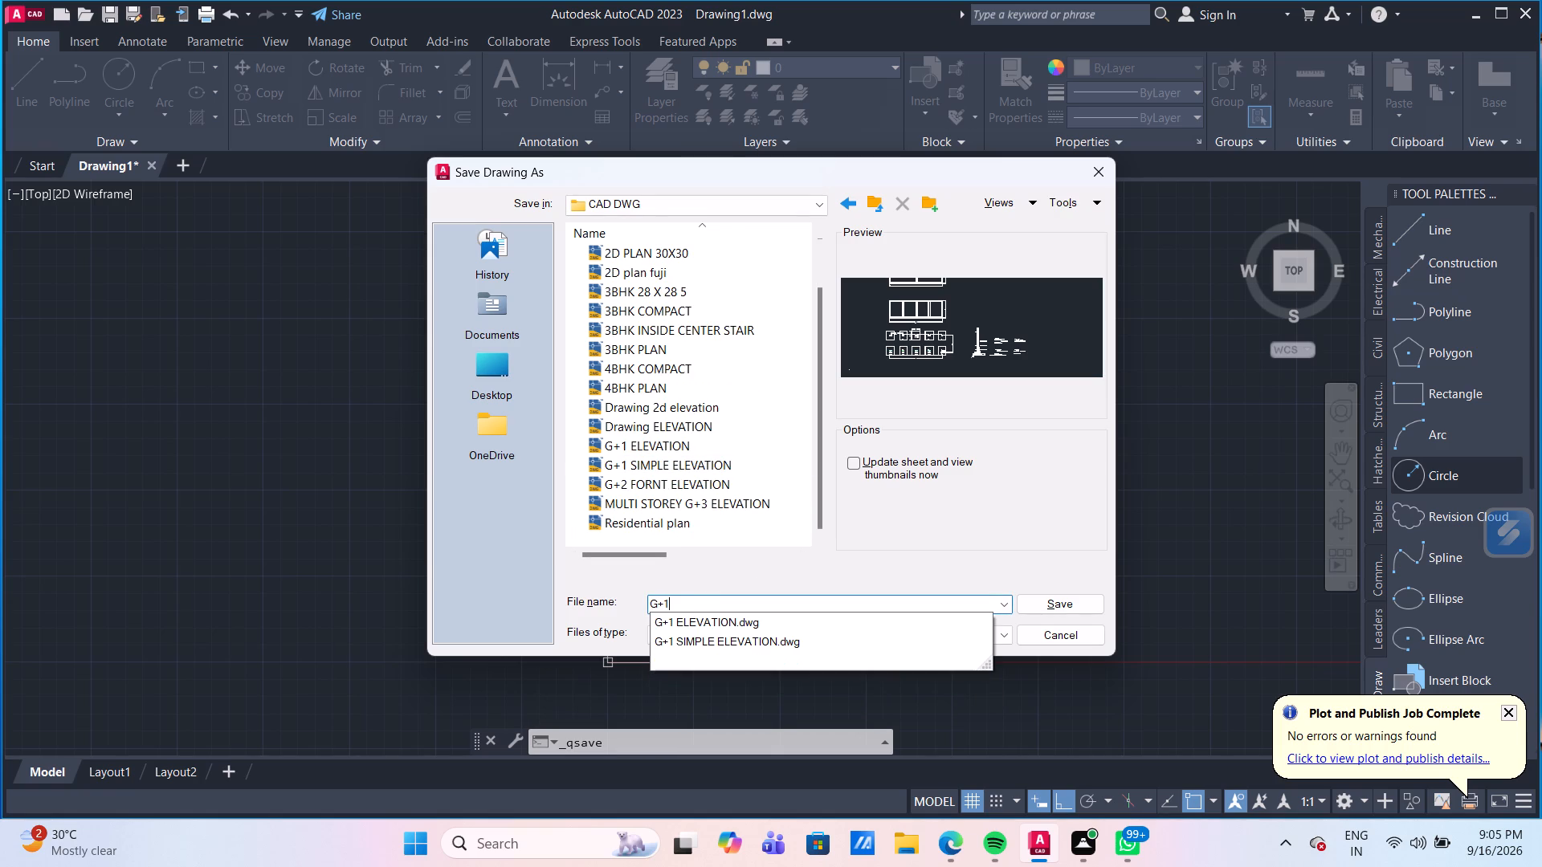
key("space")
key("r")
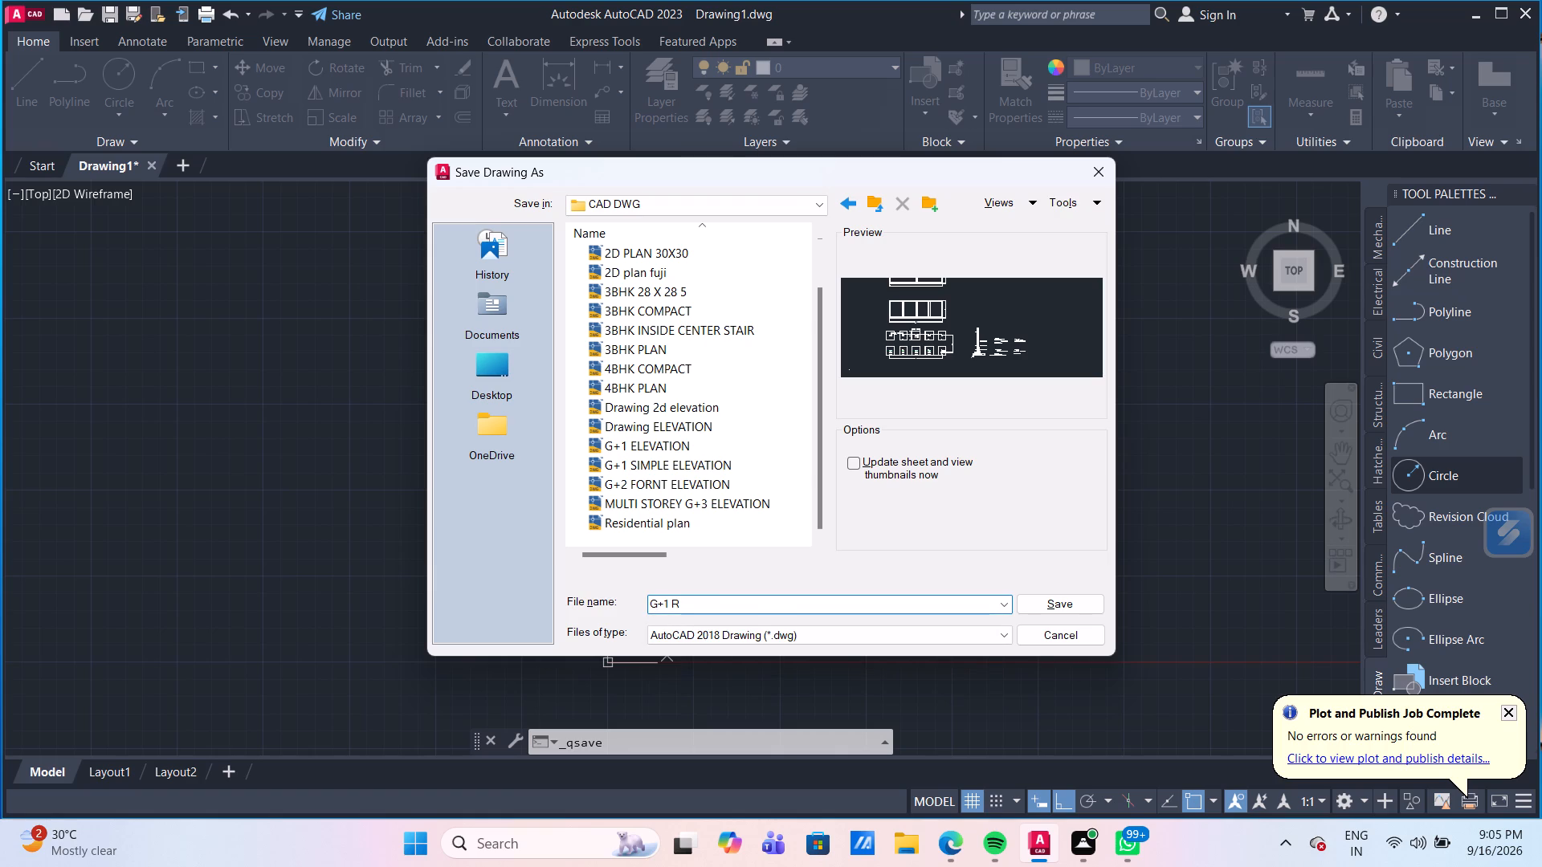
key("BackSpace")
type("FRONT")
key("space")
type("ELEVATION")
left_click(1046, 602)
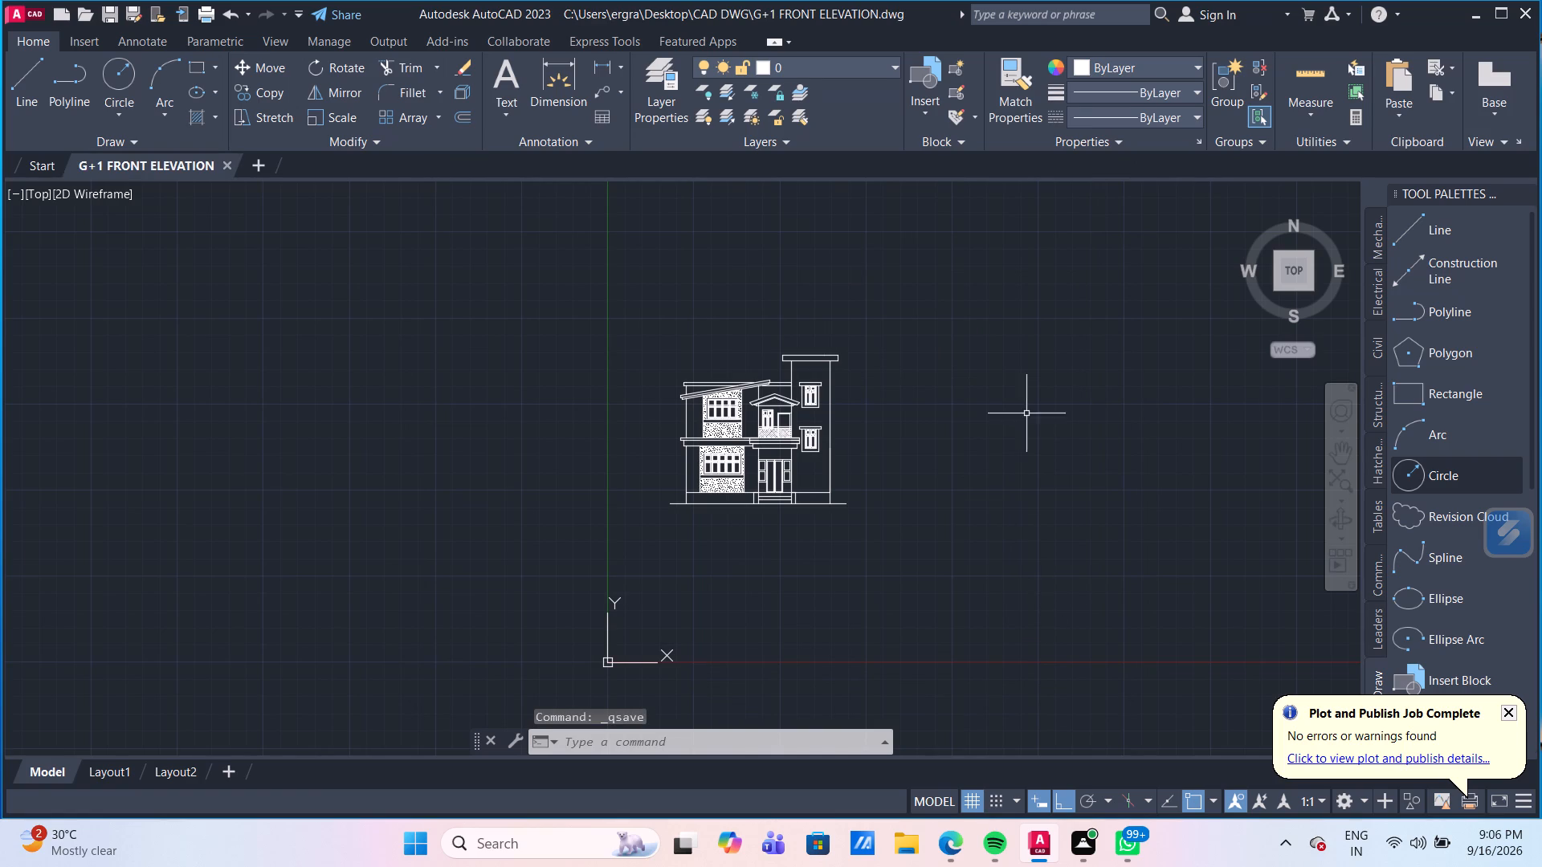